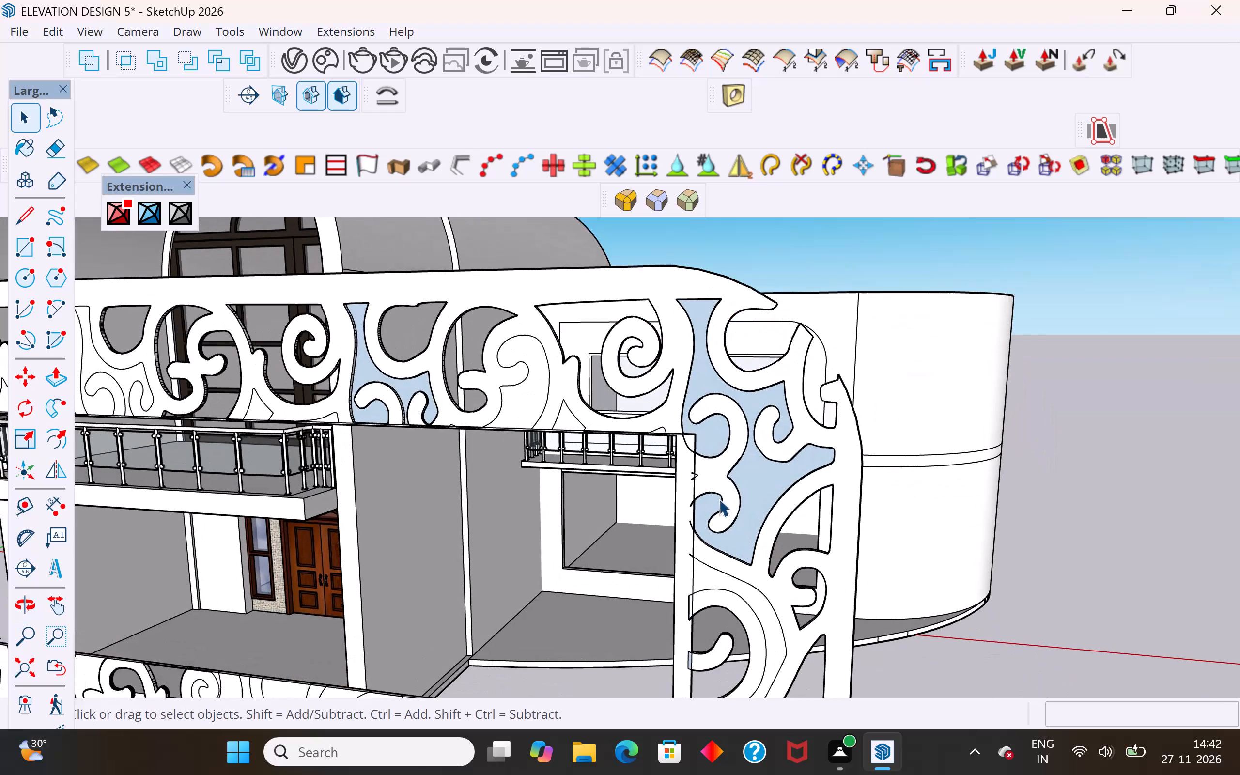
Erase the stray ends of the two lower curves that overrun the scrollwork screen's inner frame edge at the upper corner.
middle_drag(680, 526, 683, 517)
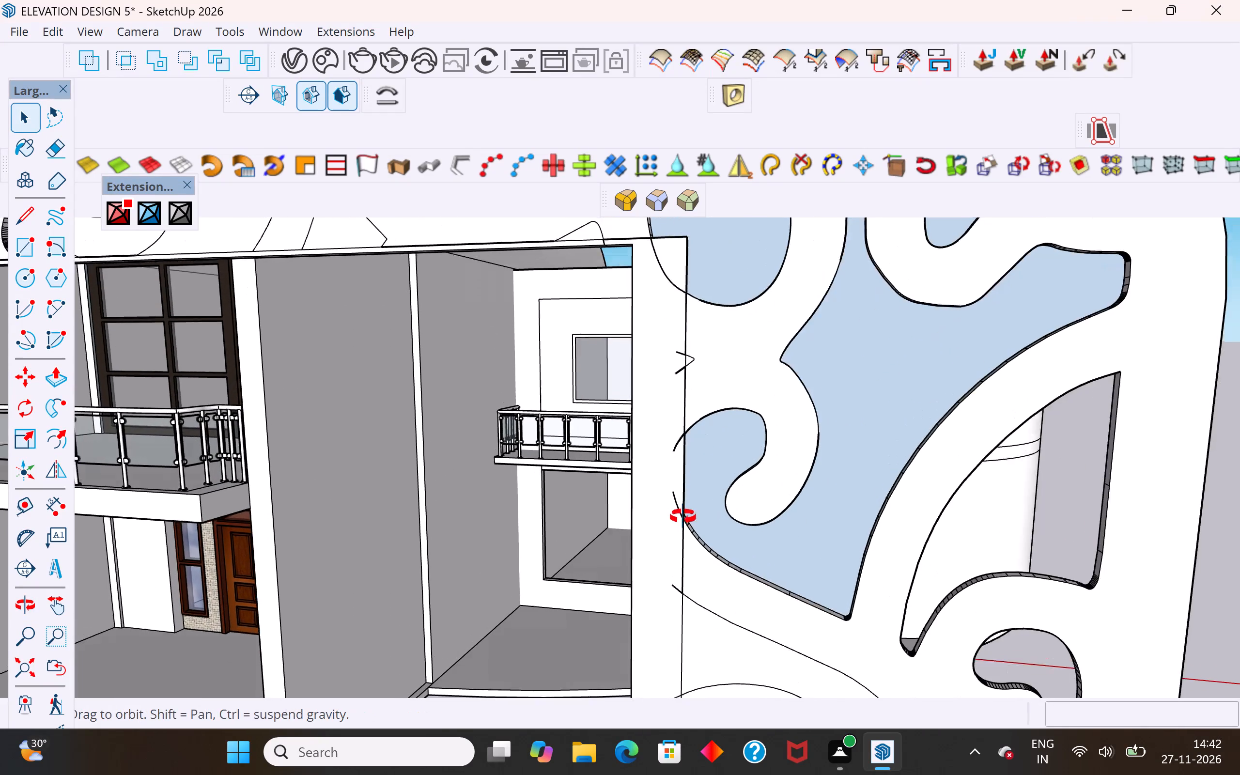
middle_drag(683, 517, 695, 485)
scroll(666, 556, up, 5)
click(681, 615)
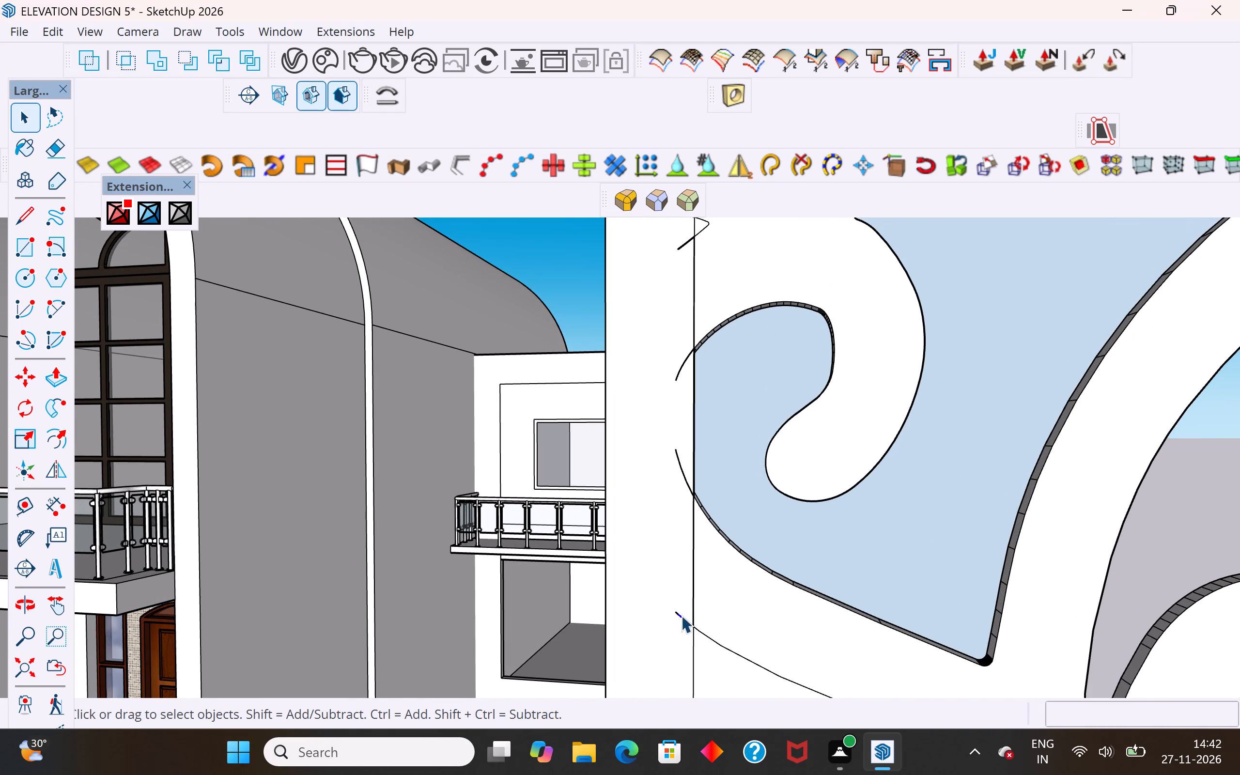
key(Delete)
click(59, 154)
scroll(677, 631, up, 2)
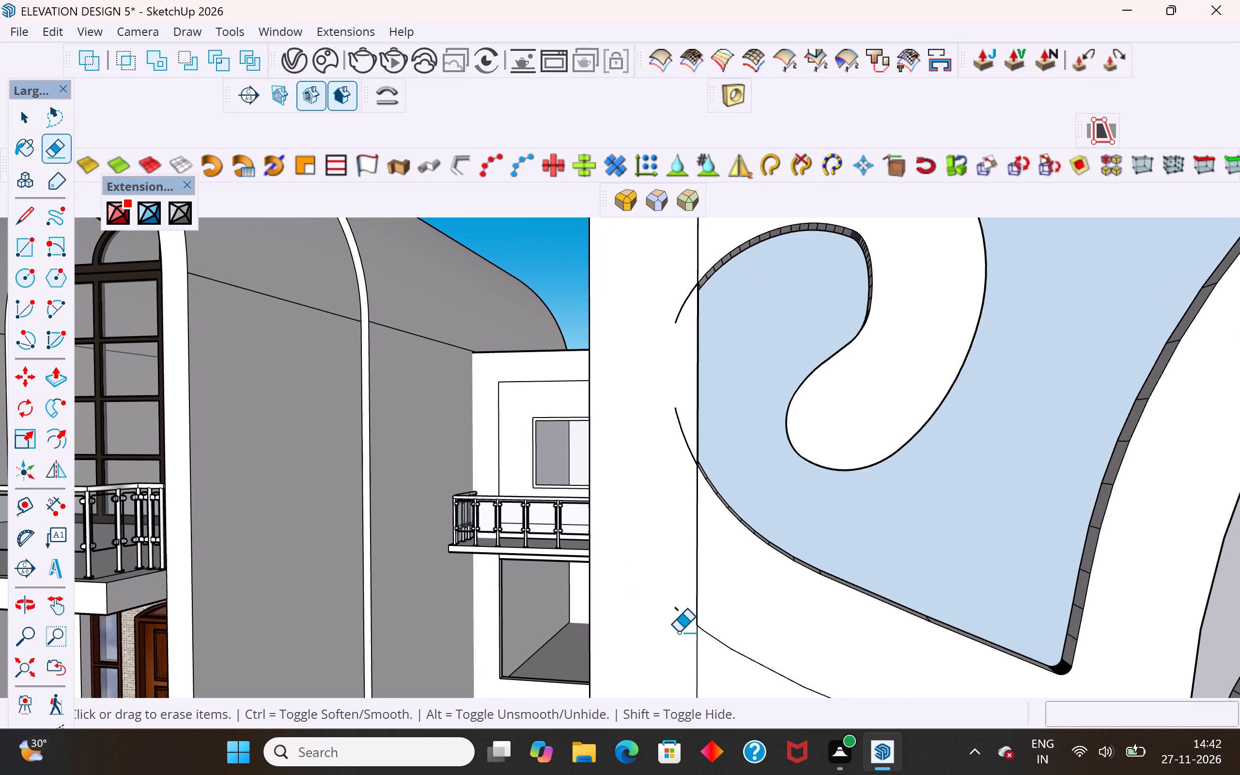
scroll(678, 632, up, 2)
drag(672, 608, 678, 582)
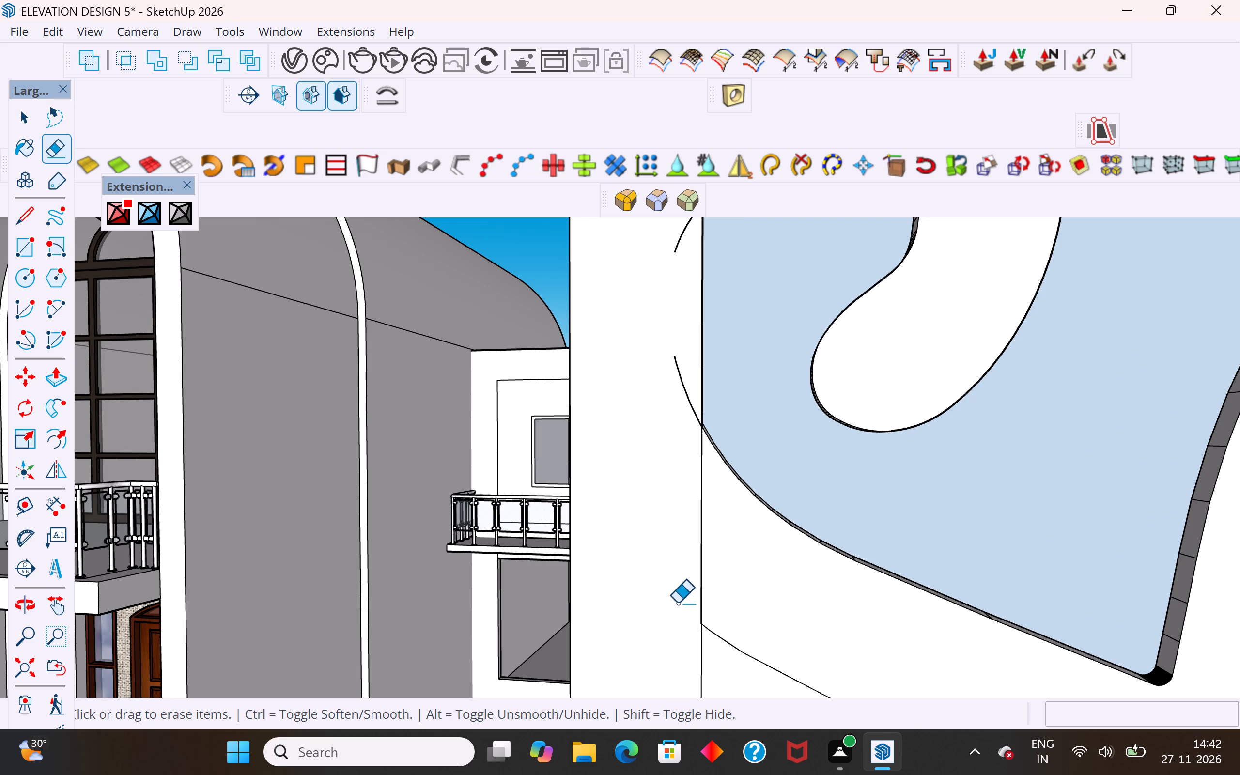
drag(677, 600, 678, 589)
drag(683, 381, 679, 429)
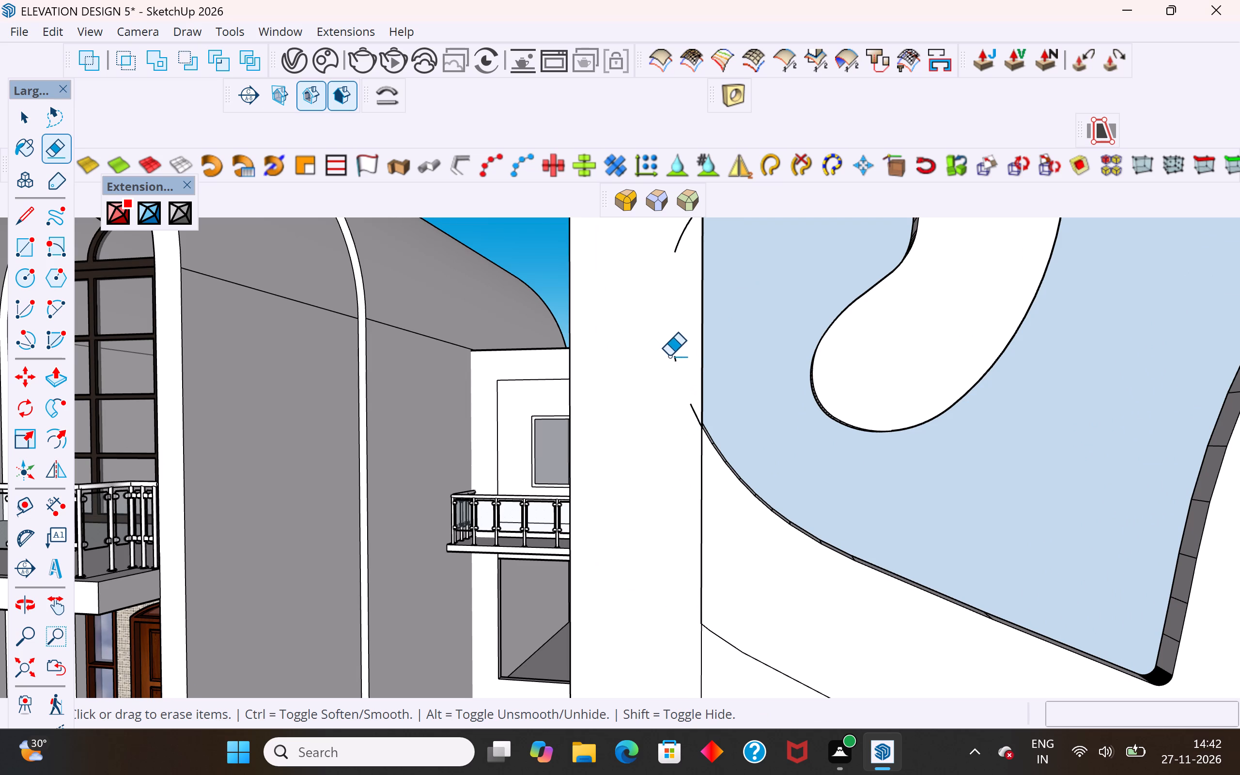
drag(669, 356, 690, 403)
click(674, 357)
Erase the overrunning end of the small scroll's curve where it crosses the frame's inner edge.
scroll(677, 509, down, 2)
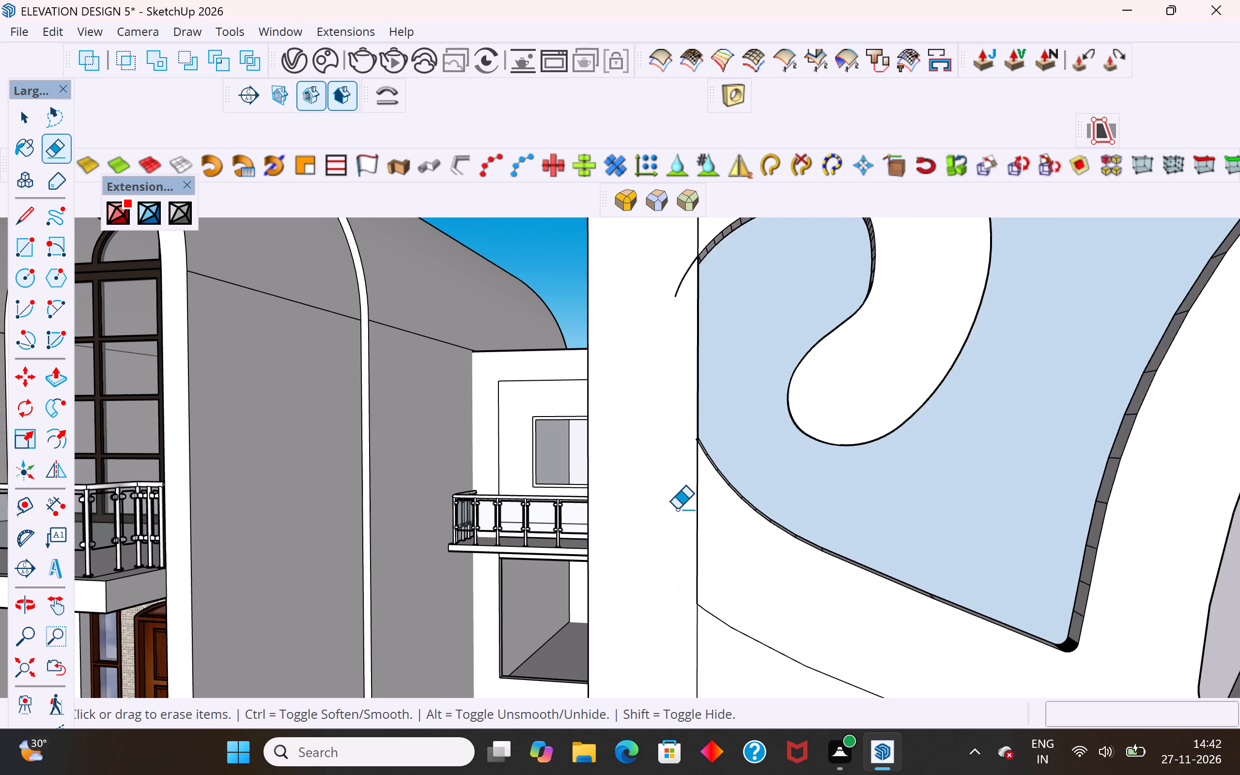
scroll(677, 509, down, 2)
drag(678, 319, 677, 332)
click(684, 308)
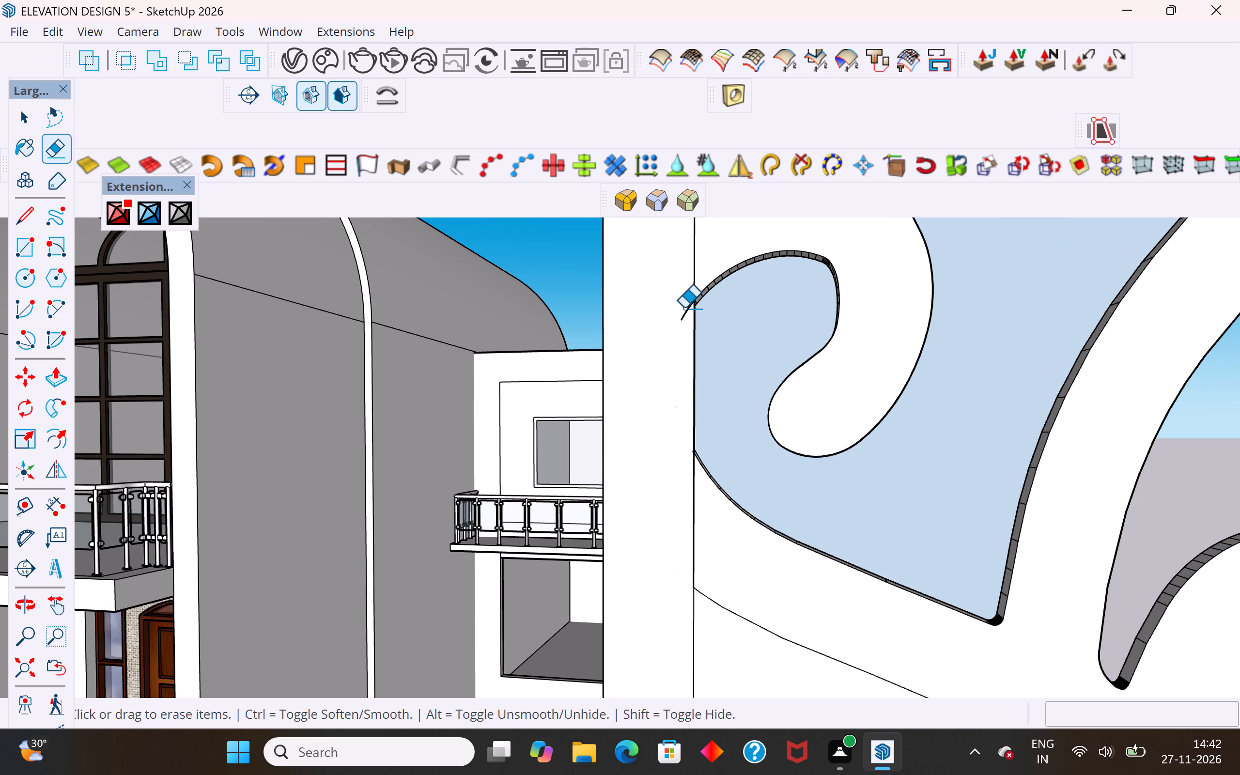
click(684, 310)
drag(683, 314, 671, 358)
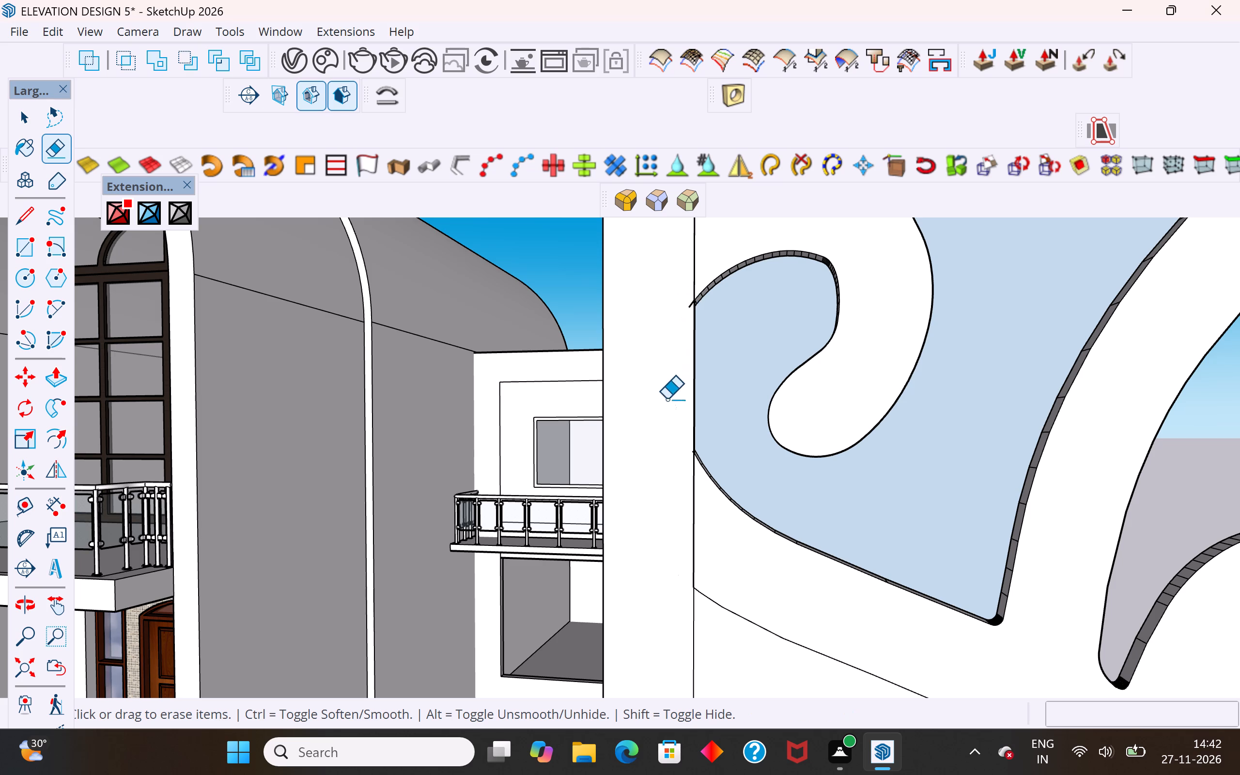
scroll(697, 303, up, 11)
click(683, 300)
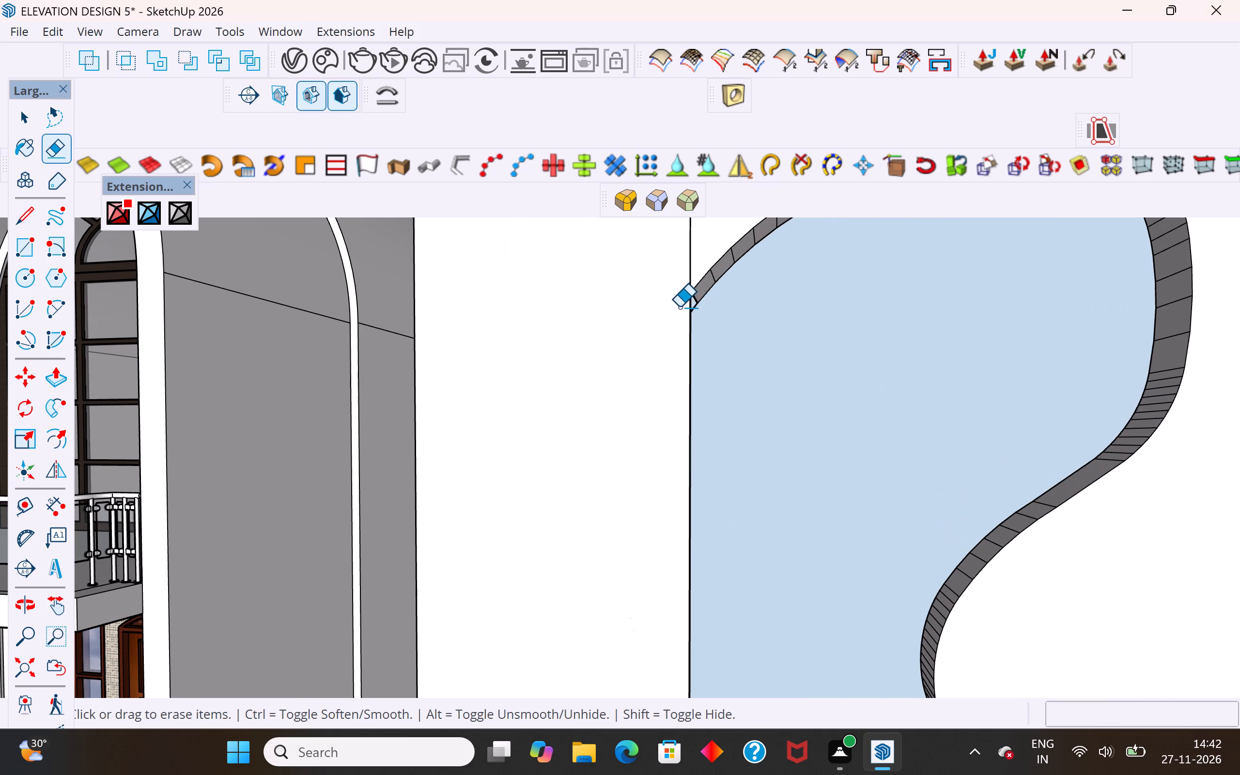
Erase the stray pointed edge segments crossing the frame's inner edge above the small scroll.
scroll(651, 417, down, 19)
scroll(654, 300, up, 6)
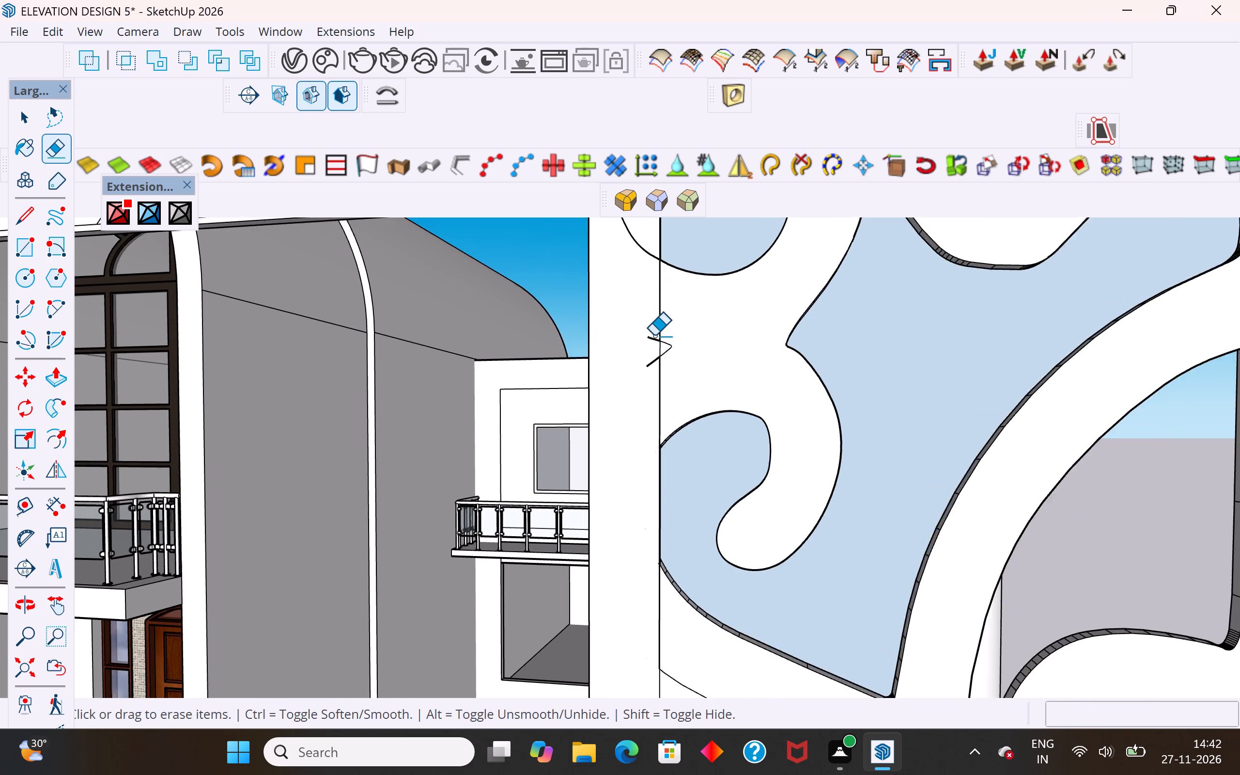
scroll(654, 336, up, 2)
drag(651, 329, 650, 408)
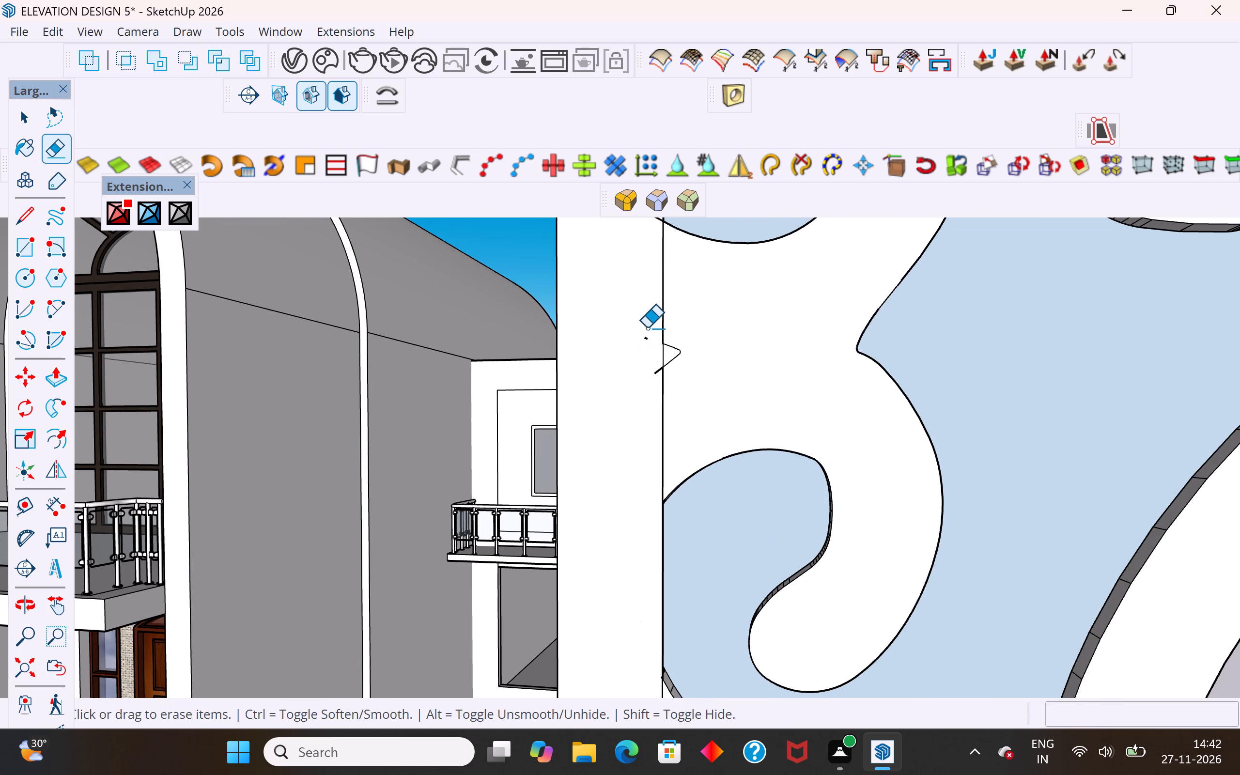
drag(647, 331, 647, 342)
click(644, 336)
click(658, 371)
scroll(628, 445, down, 17)
Examine the corner scroll motif from the screen's front and back, selecting its faces to see where they are joined.
middle_drag(710, 449, 50, 613)
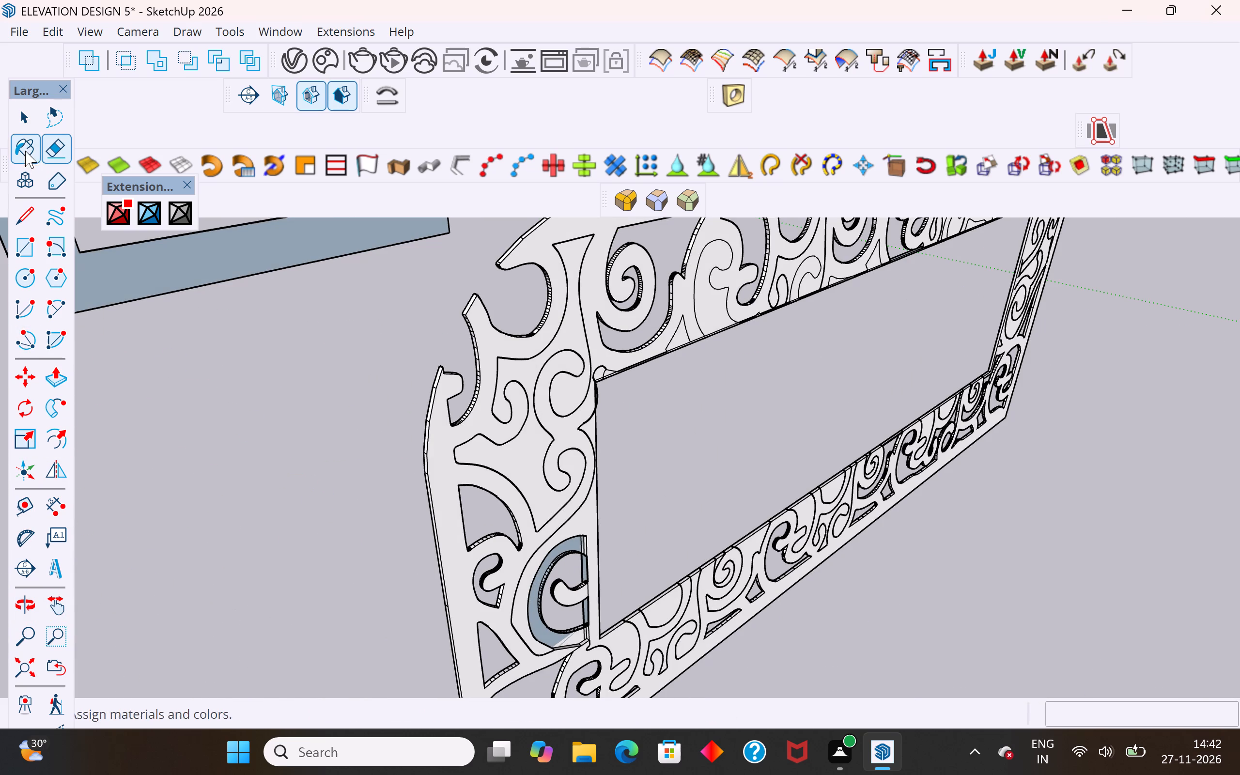
click(24, 124)
click(525, 472)
middle_drag(515, 473, 891, 480)
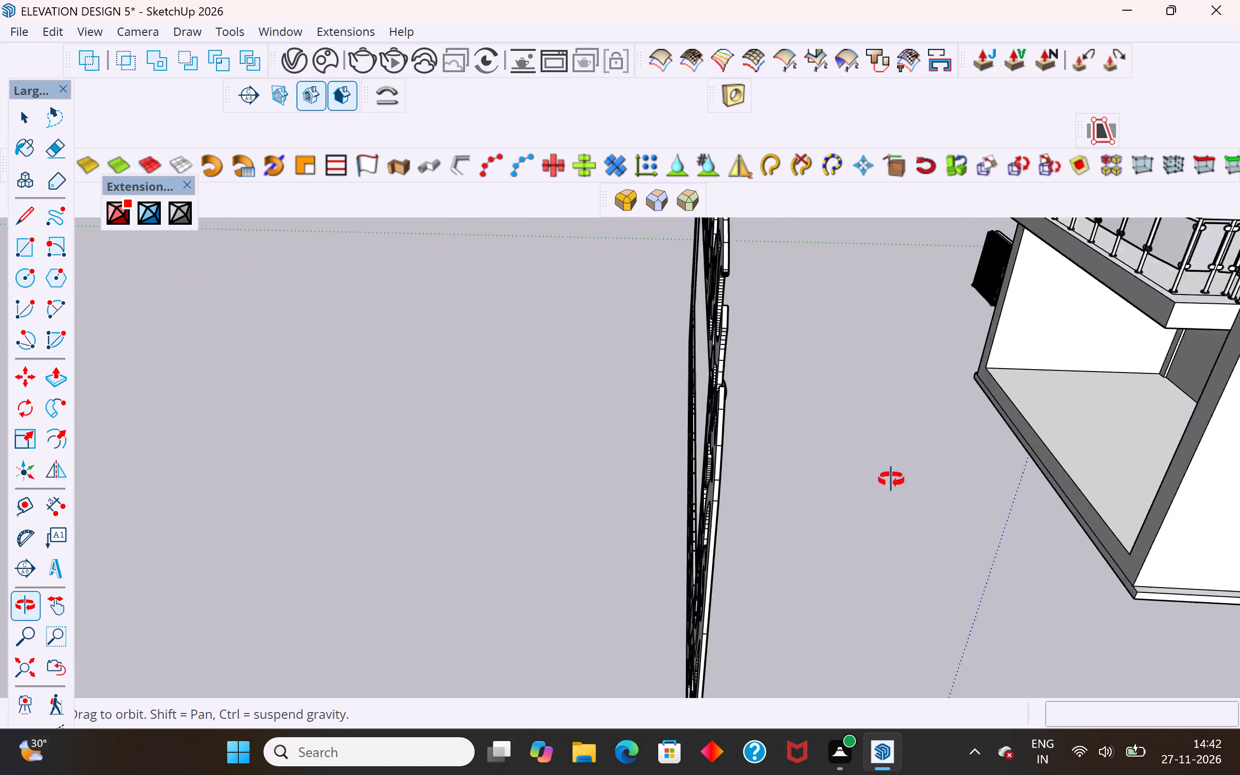
middle_drag(891, 480, 975, 479)
click(834, 400)
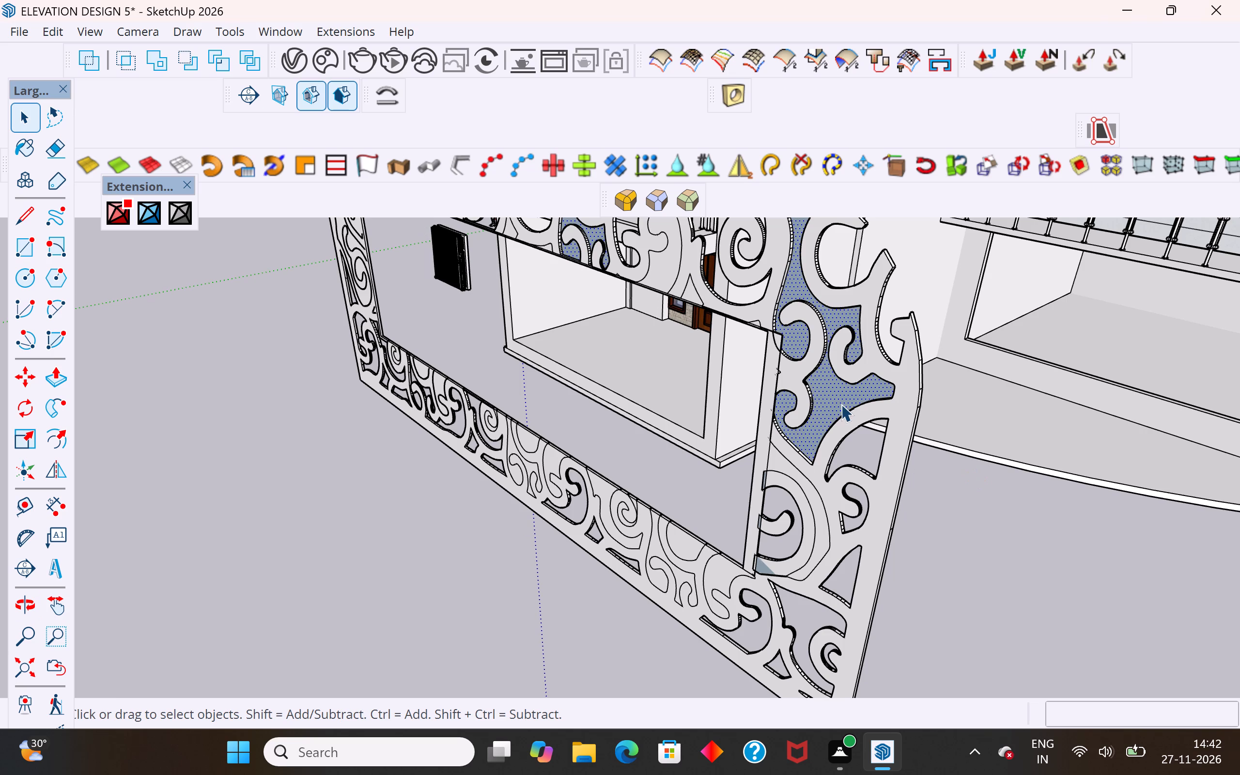
middle_drag(876, 401, 372, 405)
scroll(473, 405, up, 1)
scroll(473, 405, down, 1)
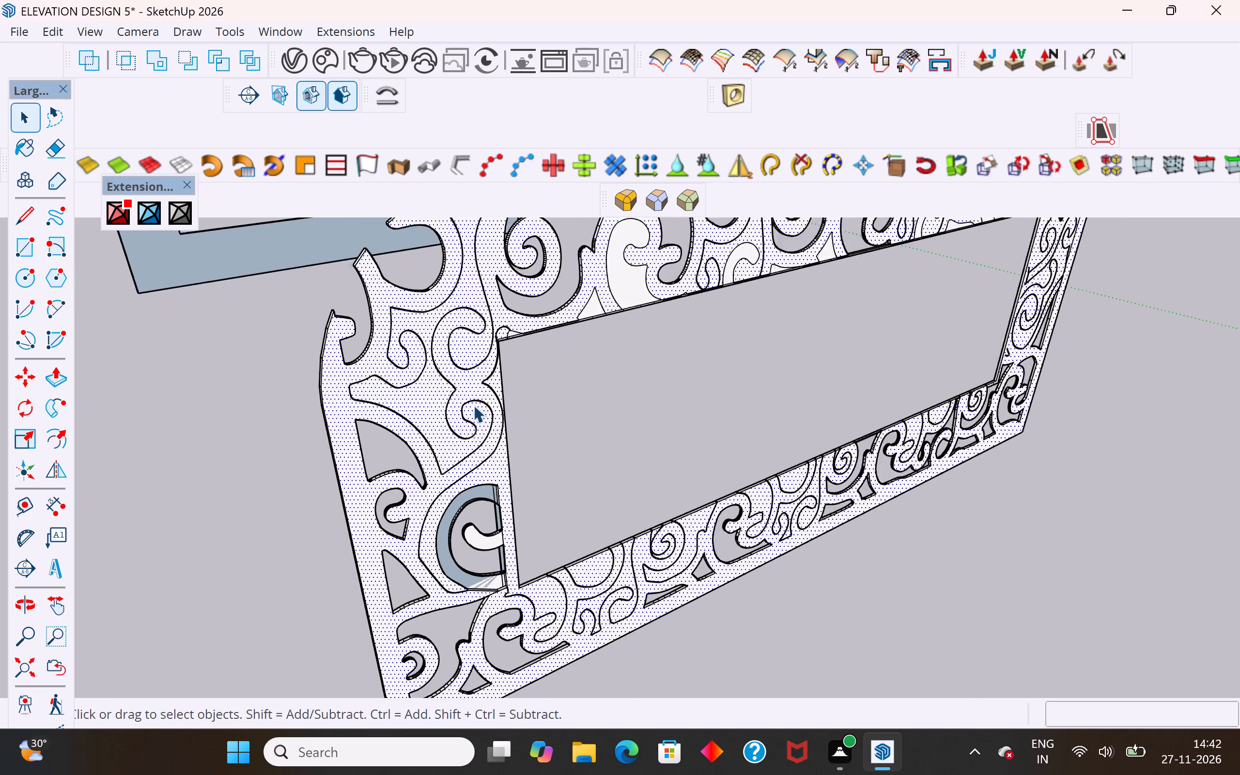
scroll(473, 405, down, 4)
double_click(442, 410)
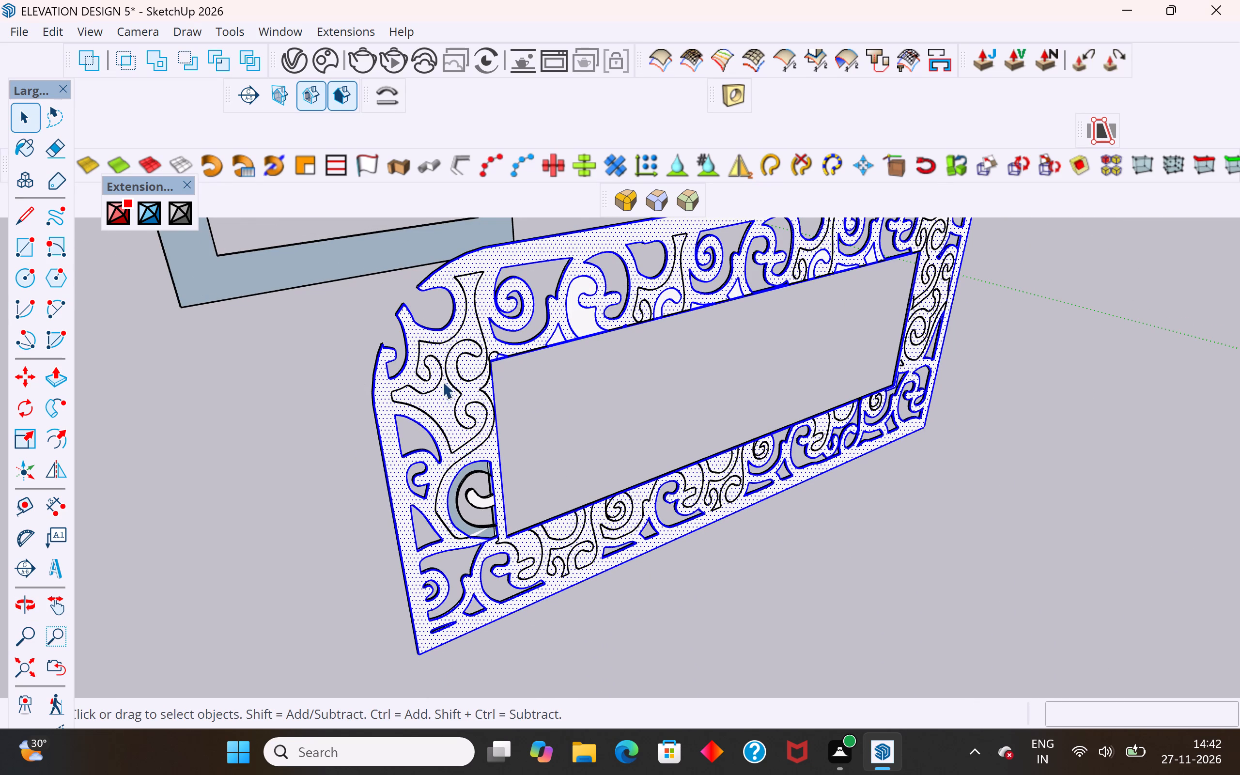
click(443, 400)
click(332, 454)
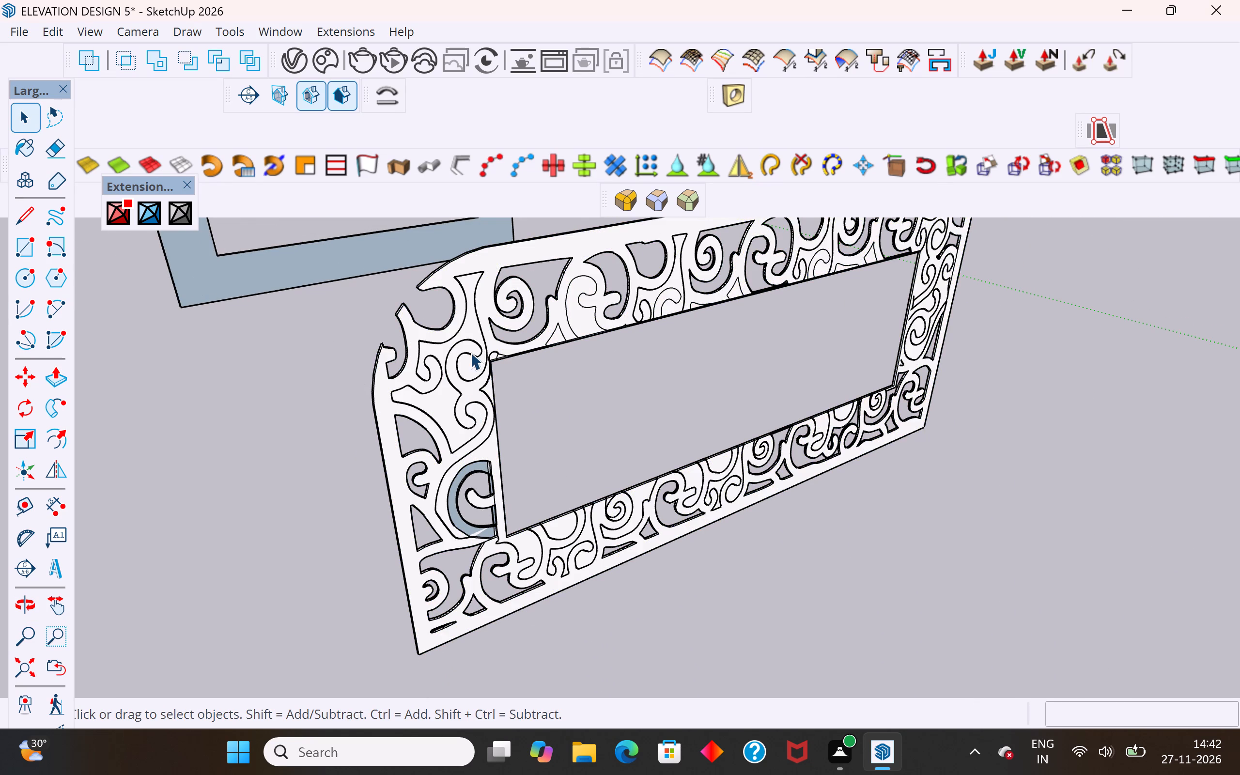
Draw short lines across the corner motif's back face, including about 5 1/8", 3 5/8" and 7 1/2", to divide the scroll opening.
scroll(474, 358, up, 5)
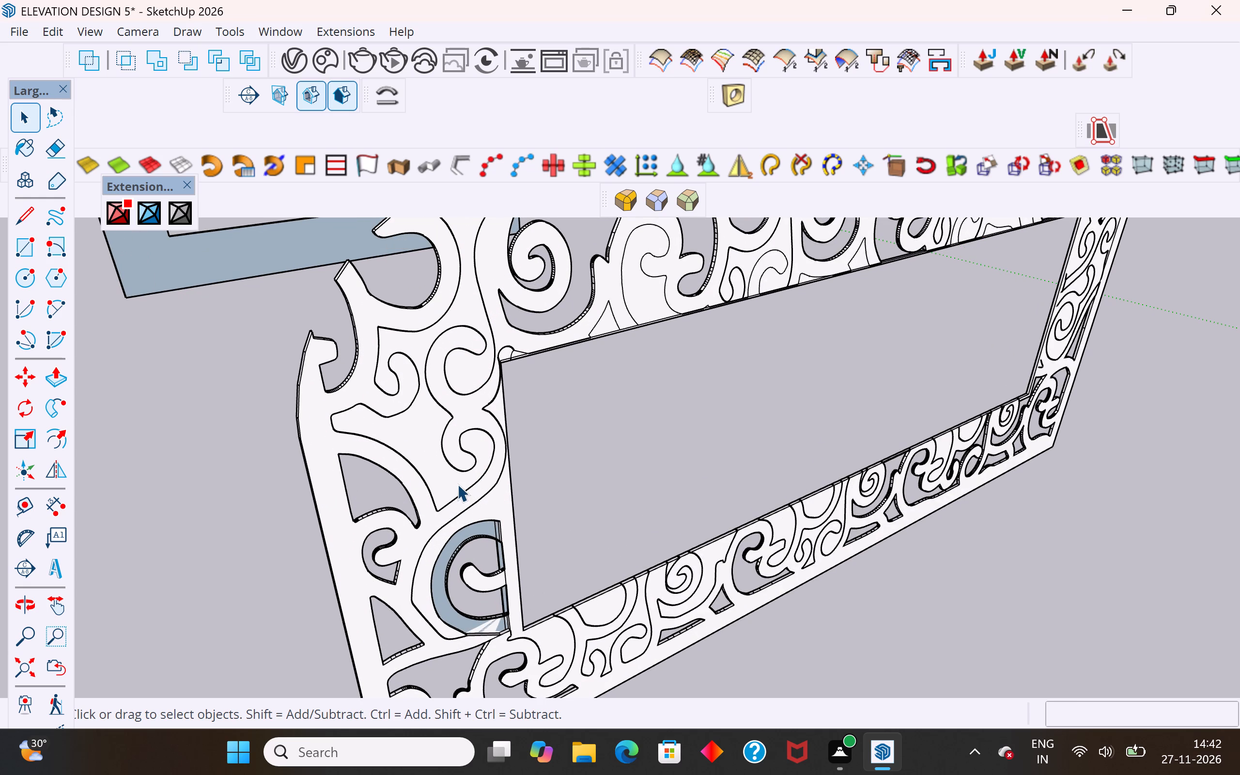
double_click(434, 429)
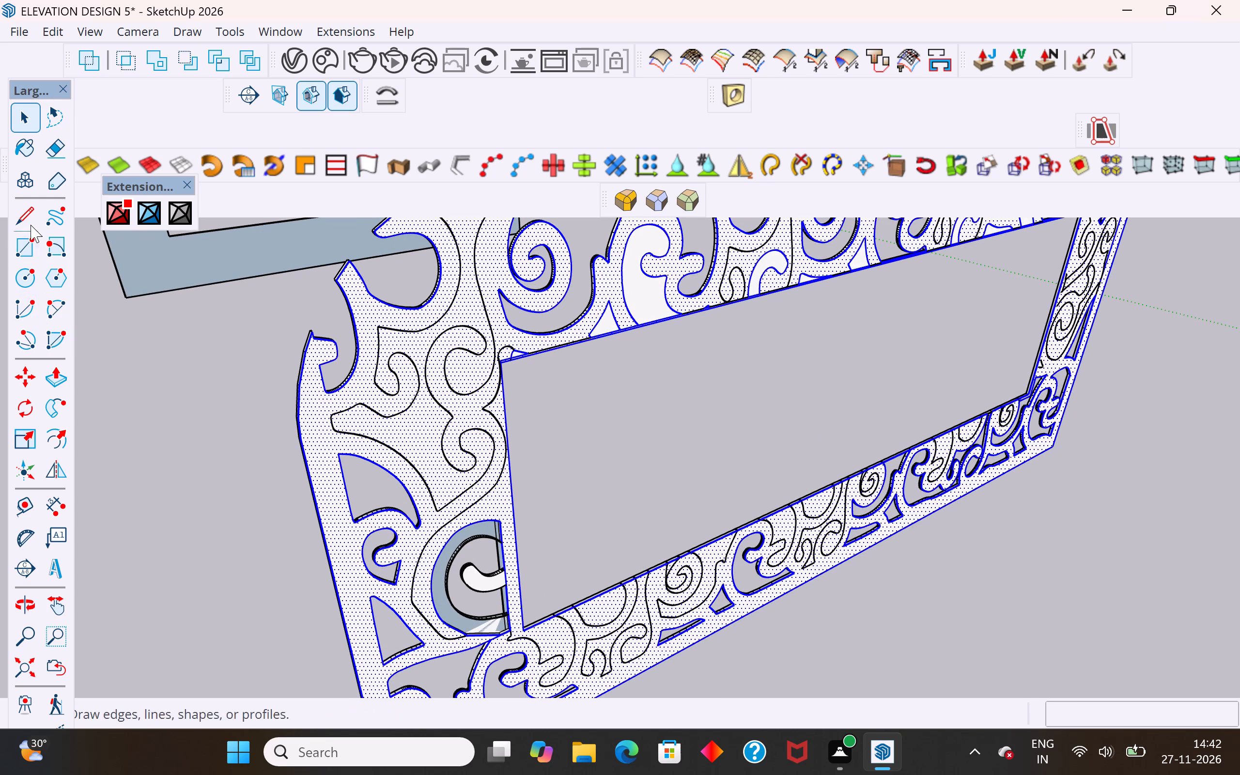
click(29, 221)
click(428, 491)
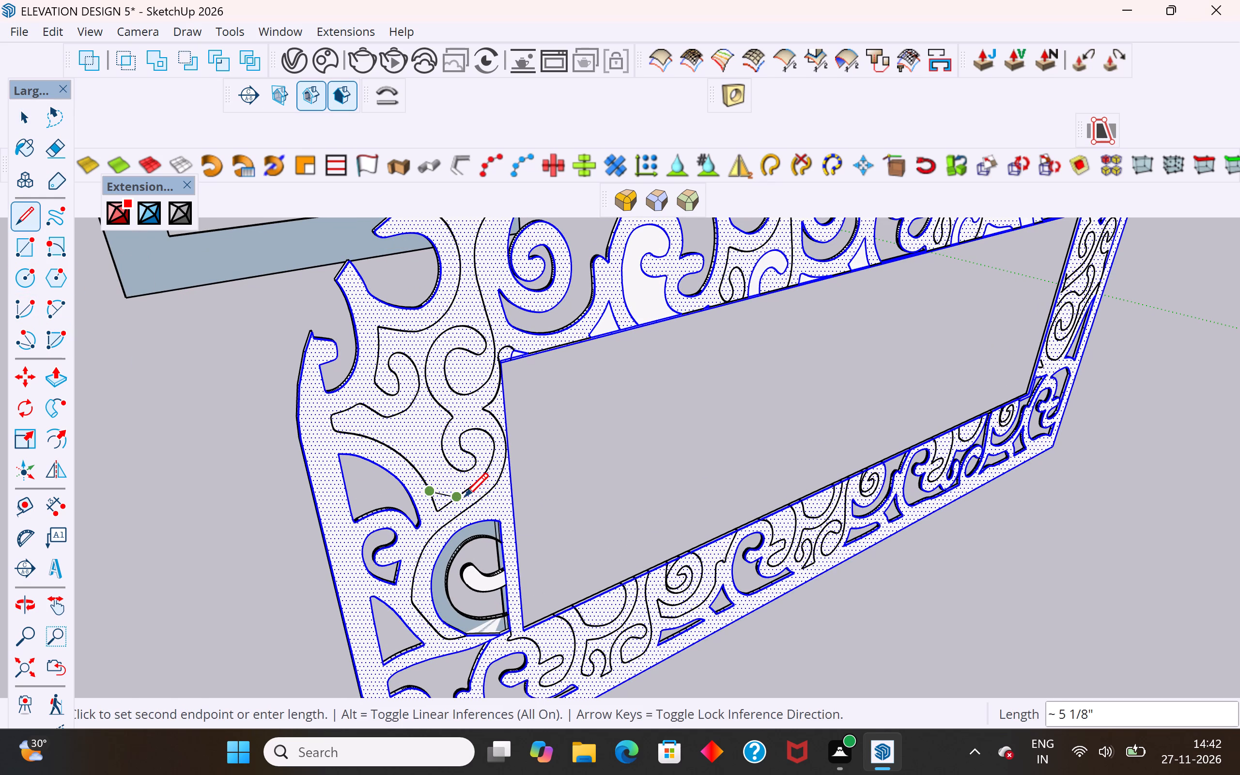
click(465, 499)
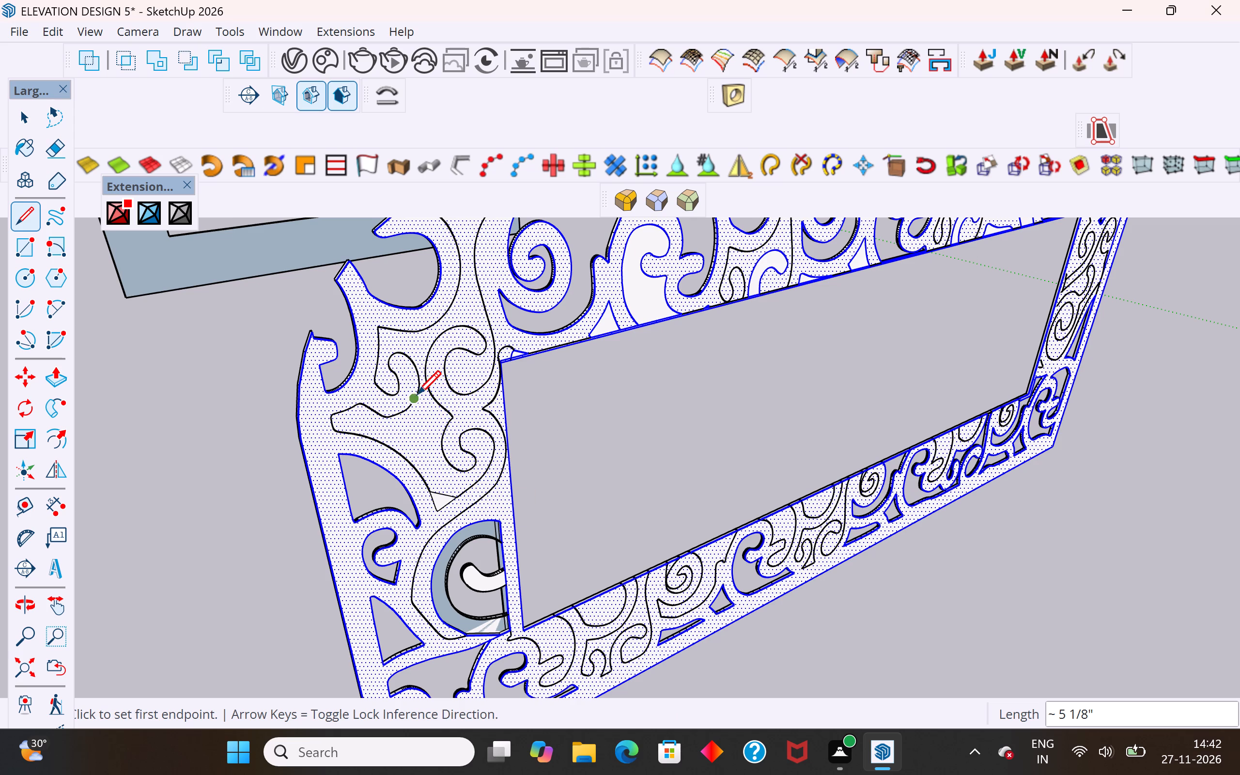
click(417, 396)
click(437, 401)
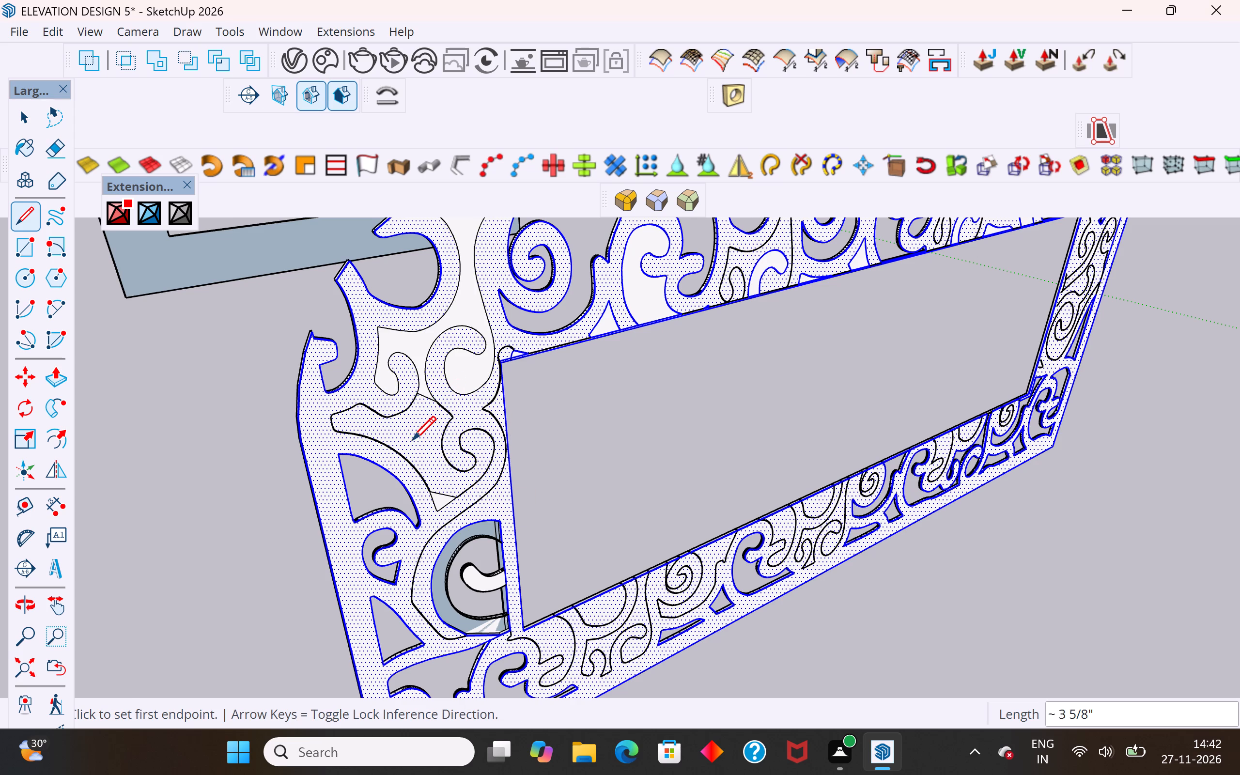
click(386, 445)
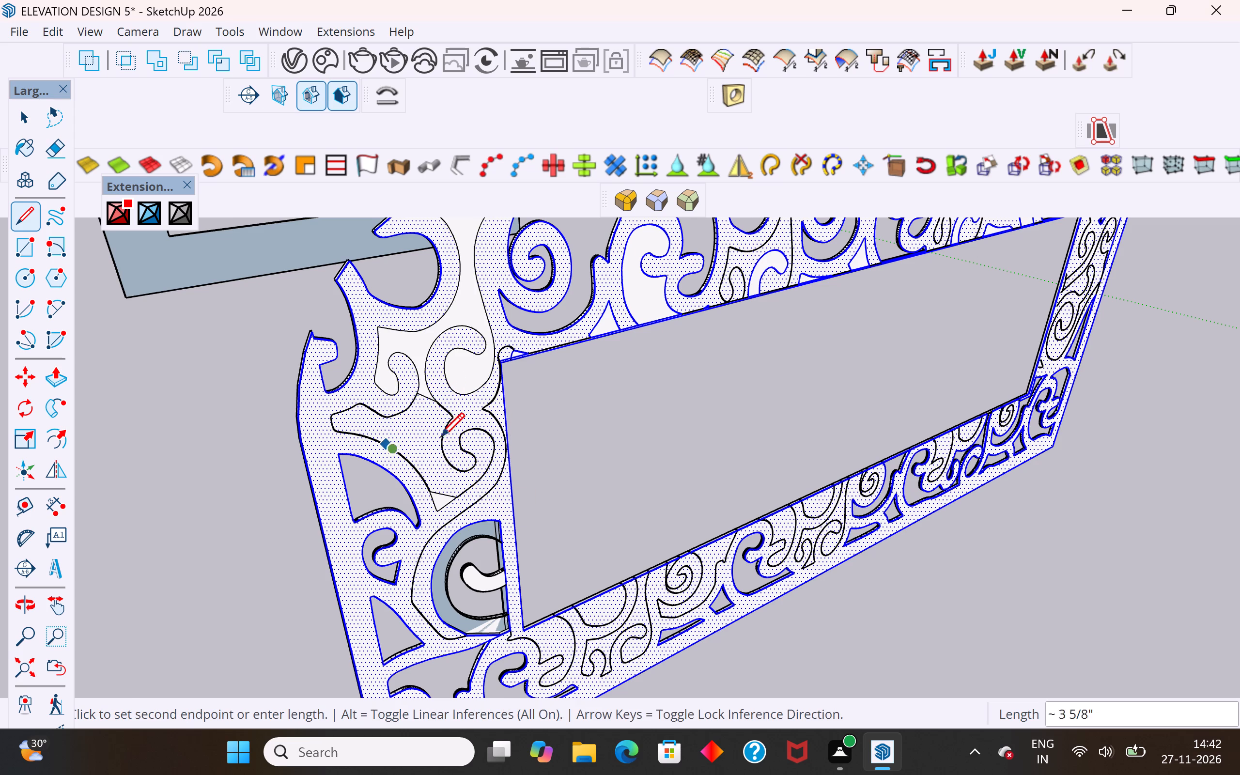
click(450, 437)
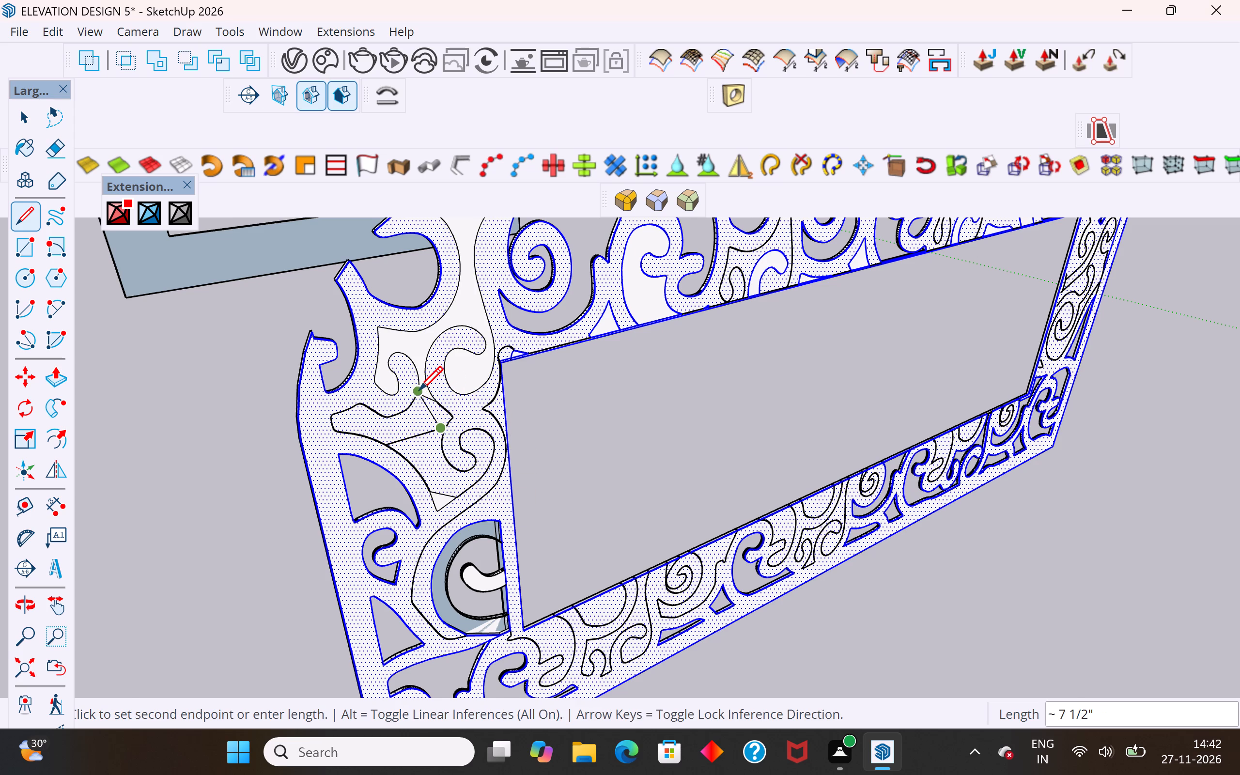
click(418, 394)
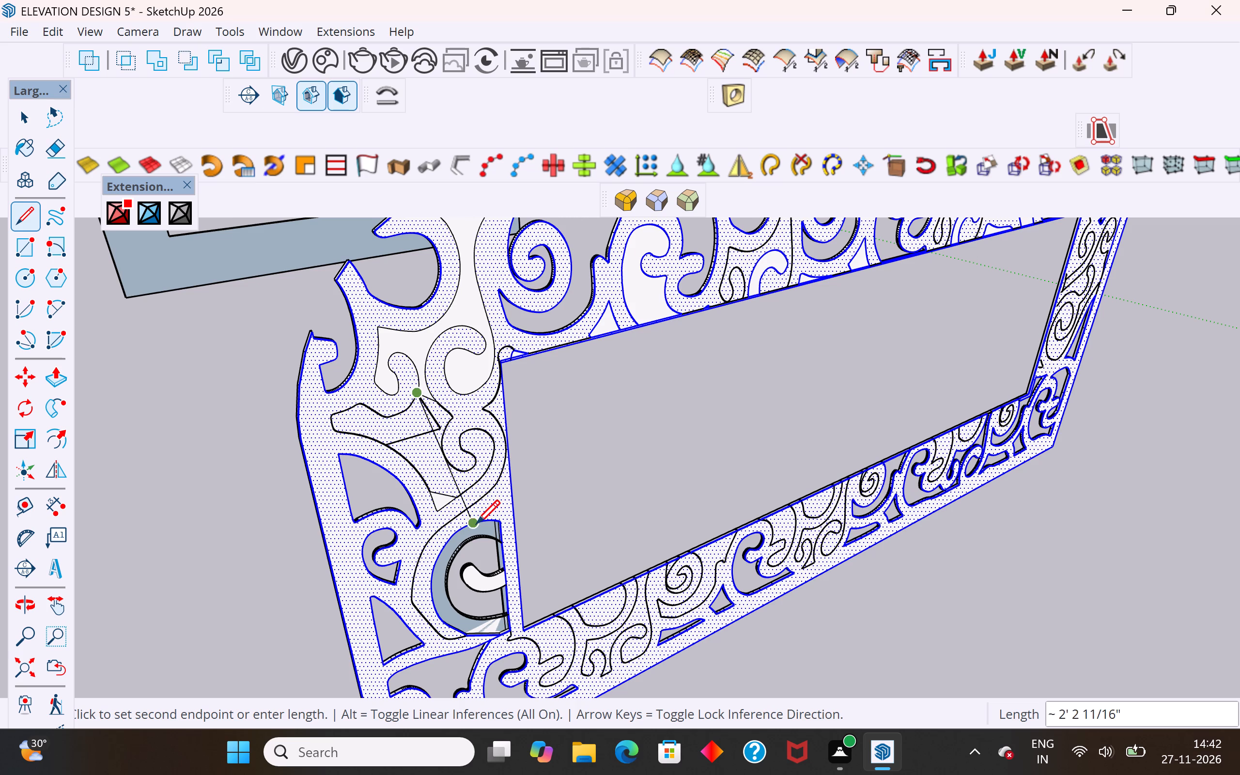
key(Escape)
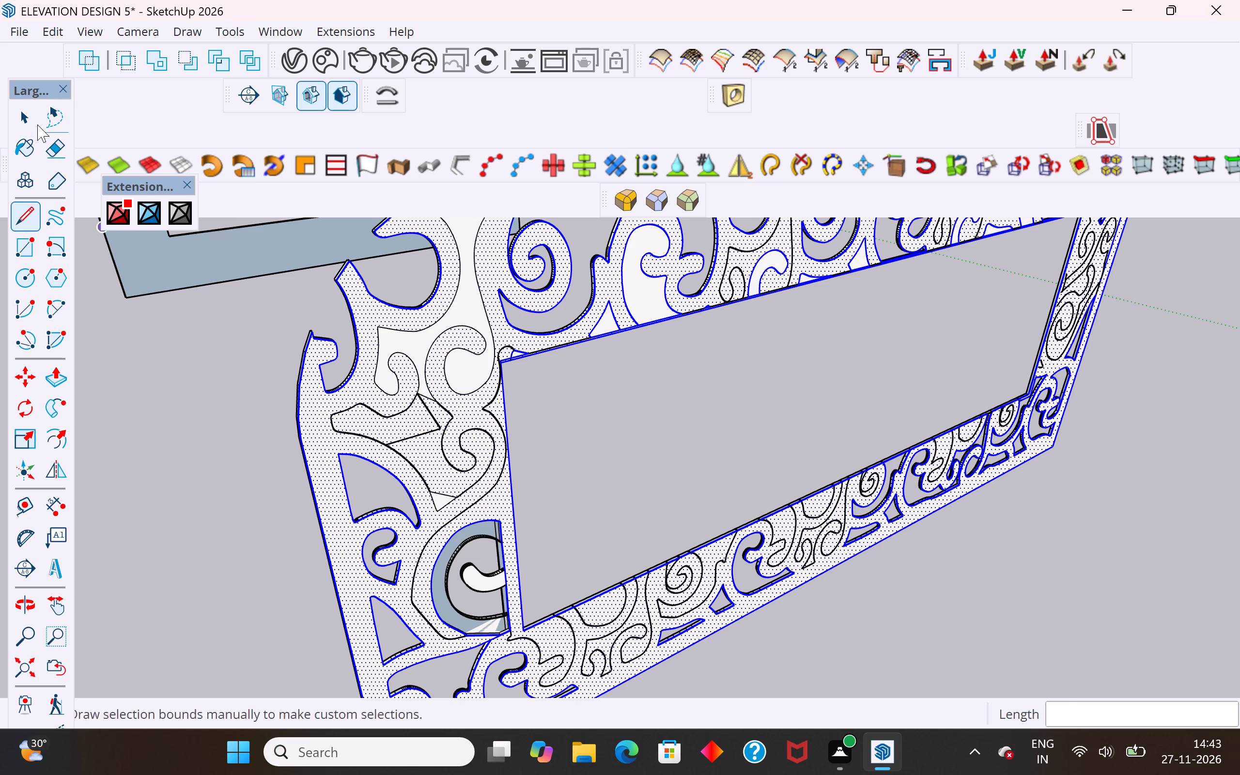
Delete the back face filling the upper part of the corner scroll opening.
click(29, 115)
click(461, 312)
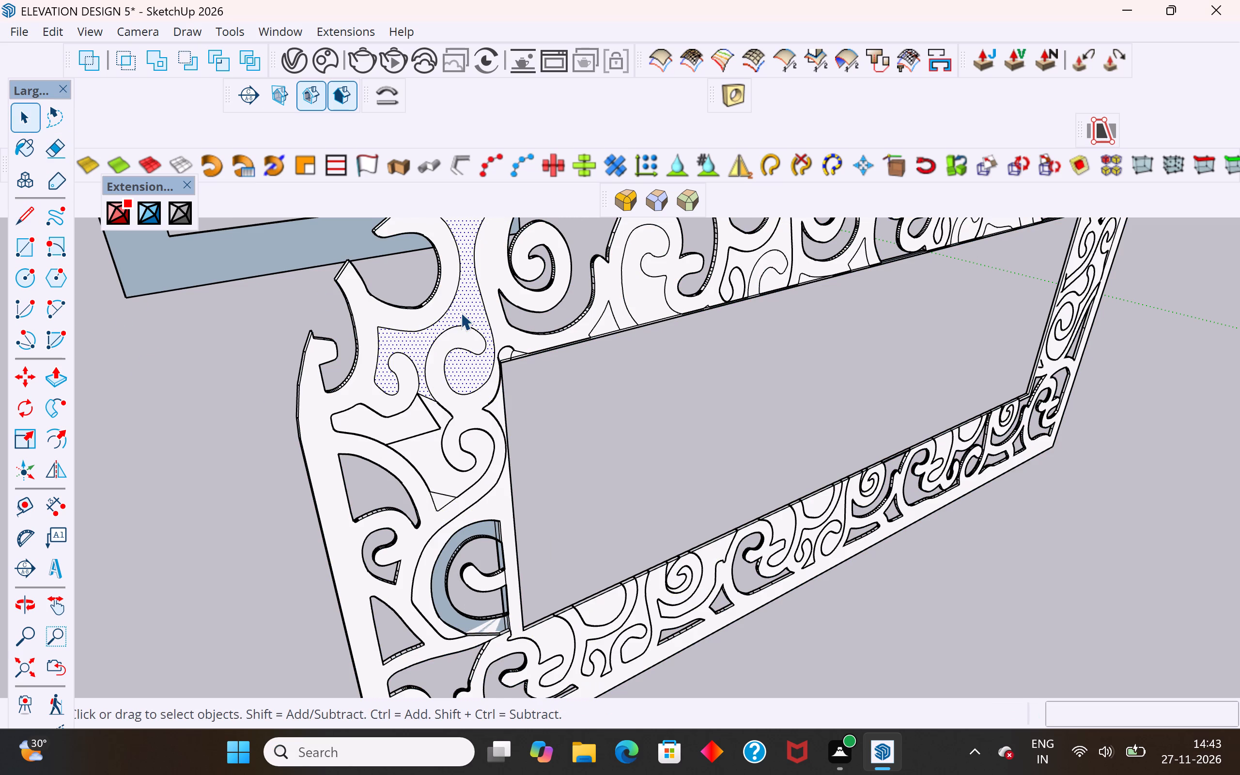
key(Delete)
Delete the short line drawn across the lower tip of the corner motif.
click(434, 457)
middle_drag(434, 456, 448, 432)
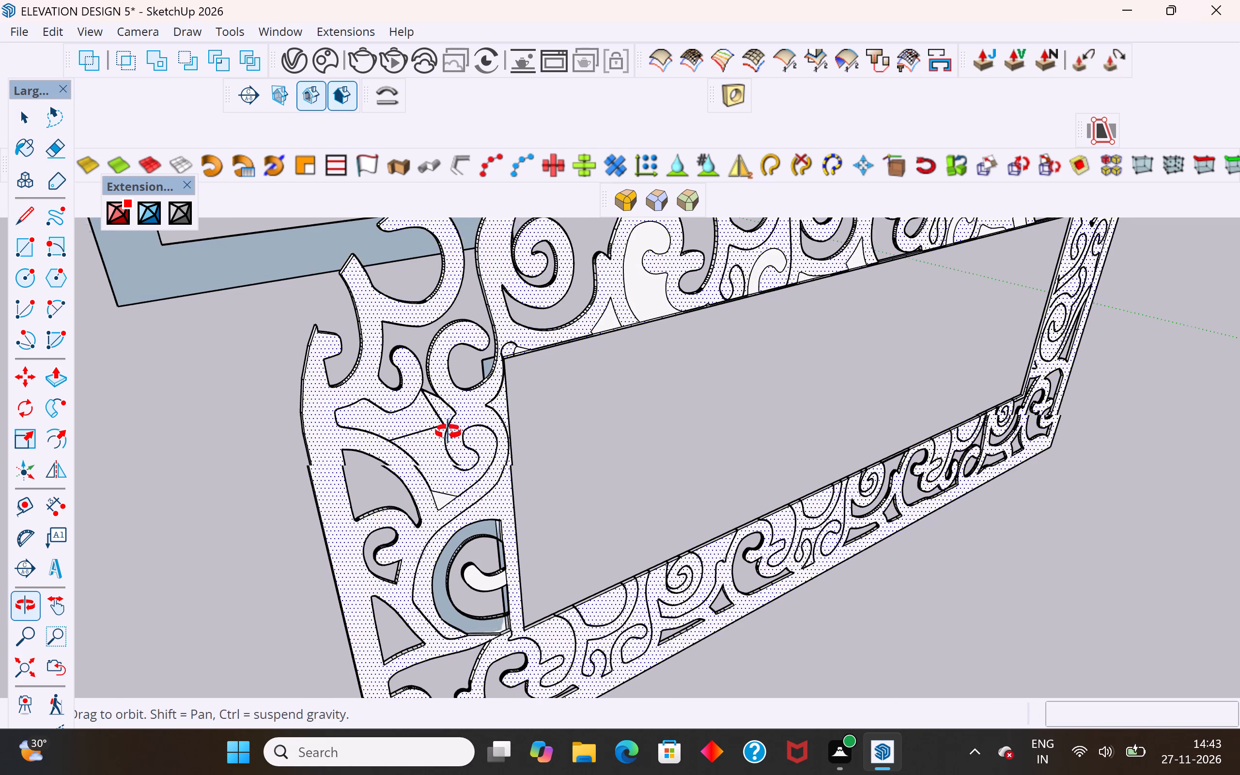
middle_drag(448, 432, 450, 411)
click(455, 456)
key(Delete)
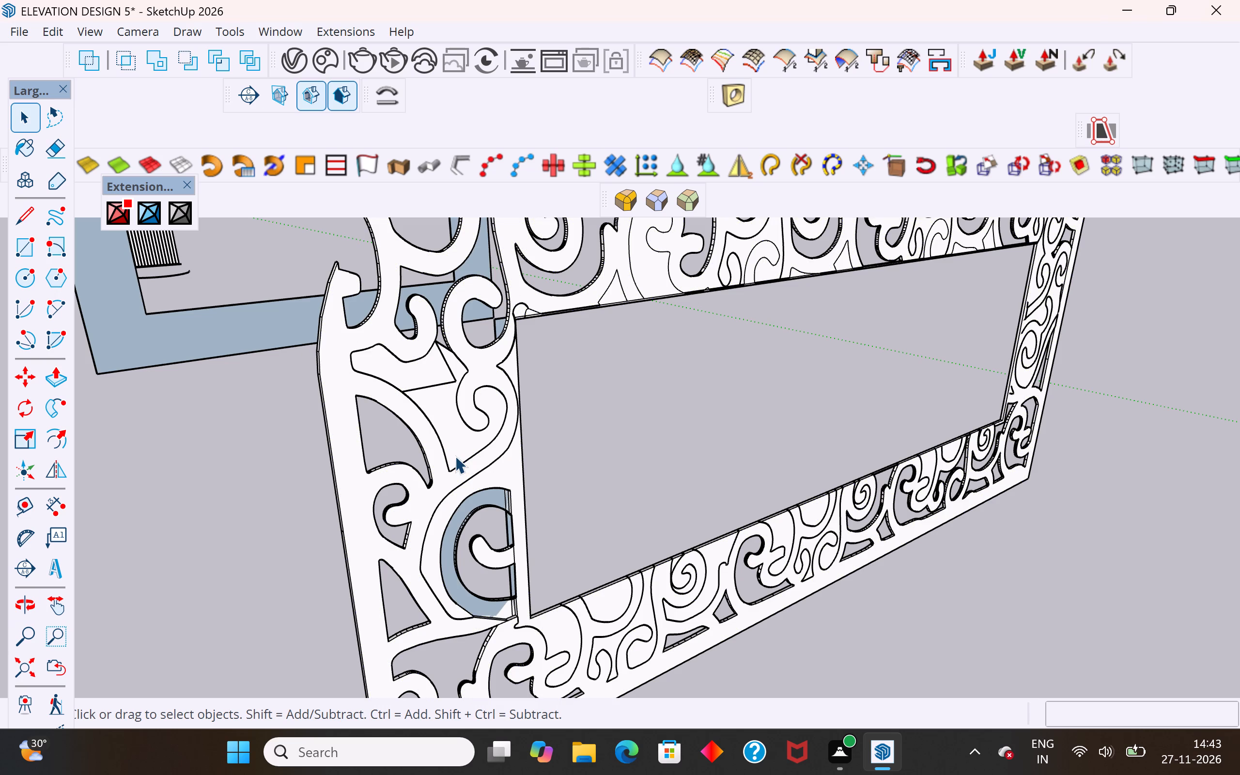
Examine the remaining lower part of the corner motif from both sides, selecting its faces and connected geometry.
click(459, 437)
middle_drag(416, 354, 526, 378)
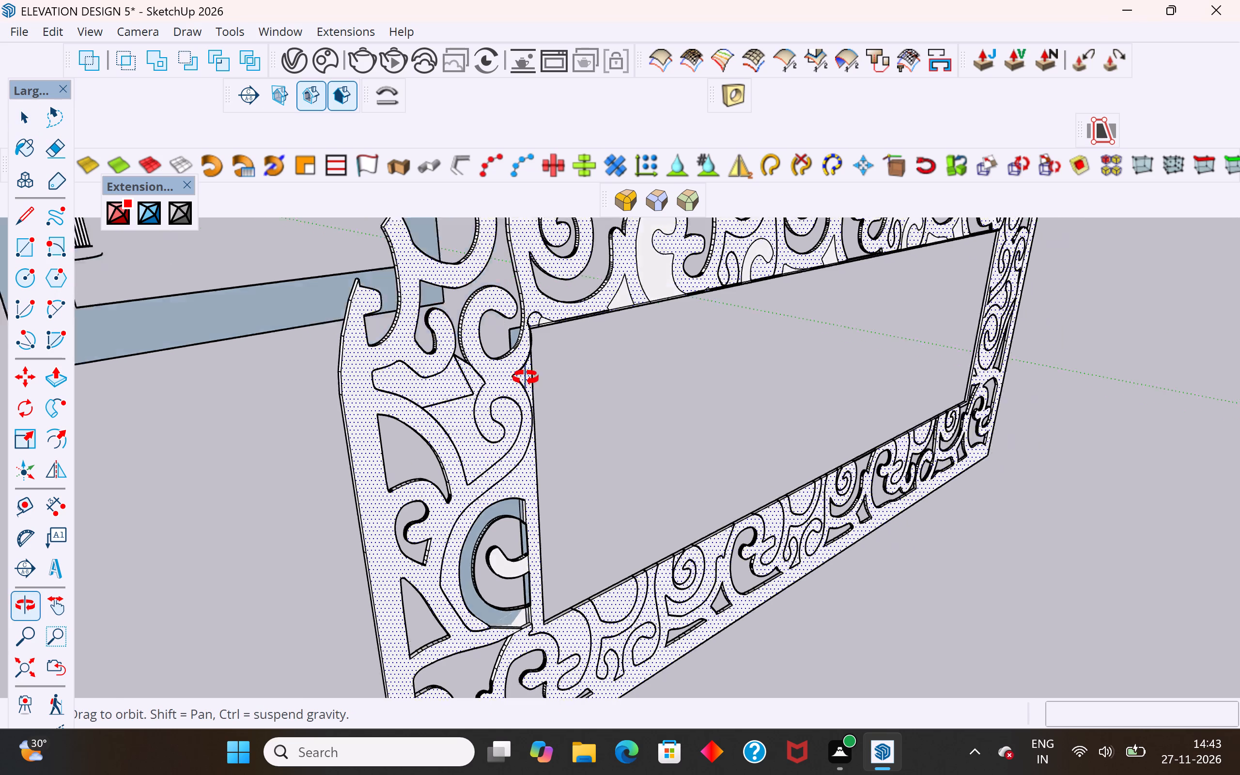
middle_drag(526, 378, 913, 402)
middle_drag(878, 391, 626, 366)
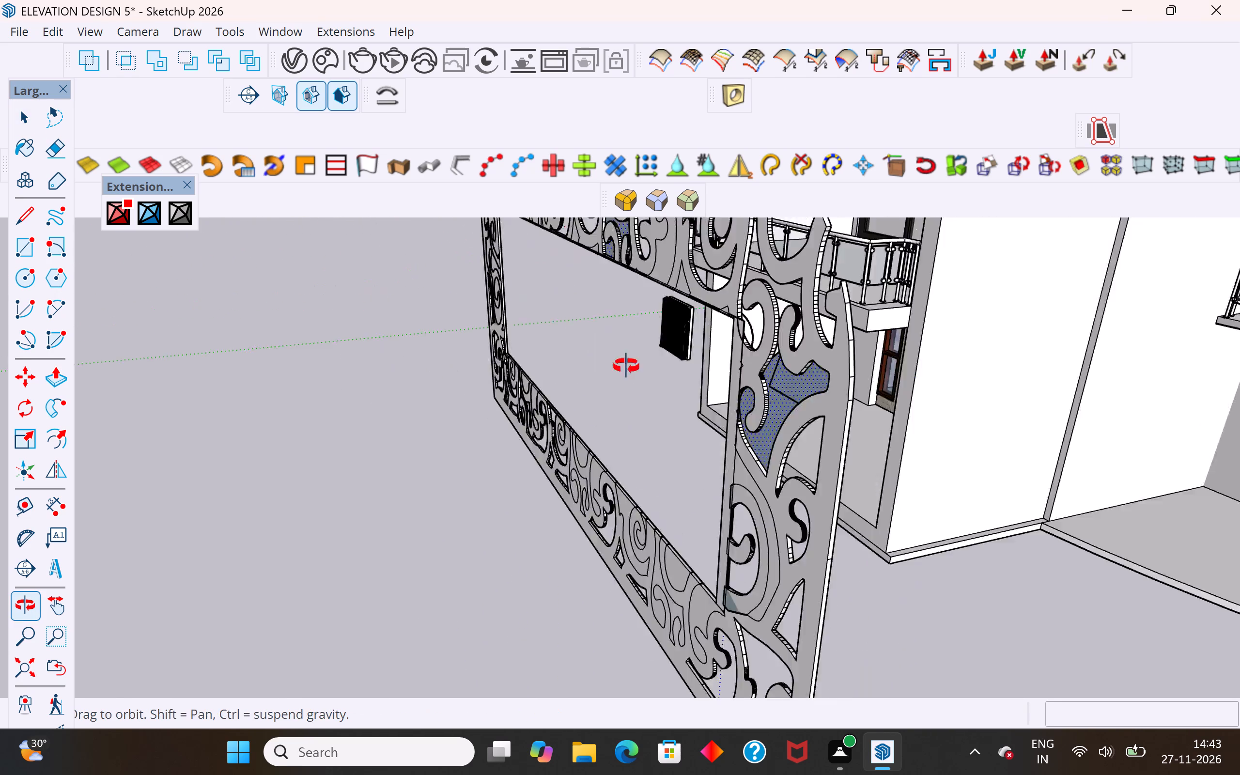
middle_drag(626, 366, 411, 366)
scroll(433, 403, up, 3)
triple_click(433, 404)
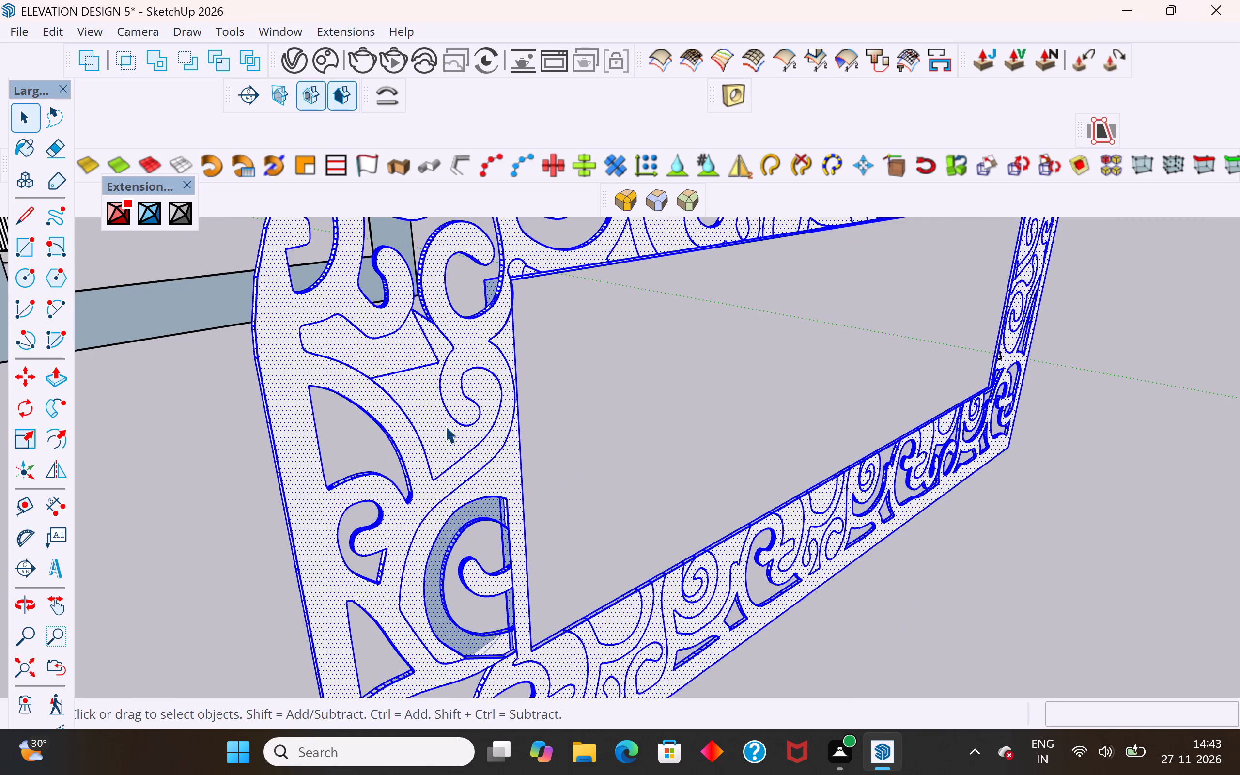
click(445, 426)
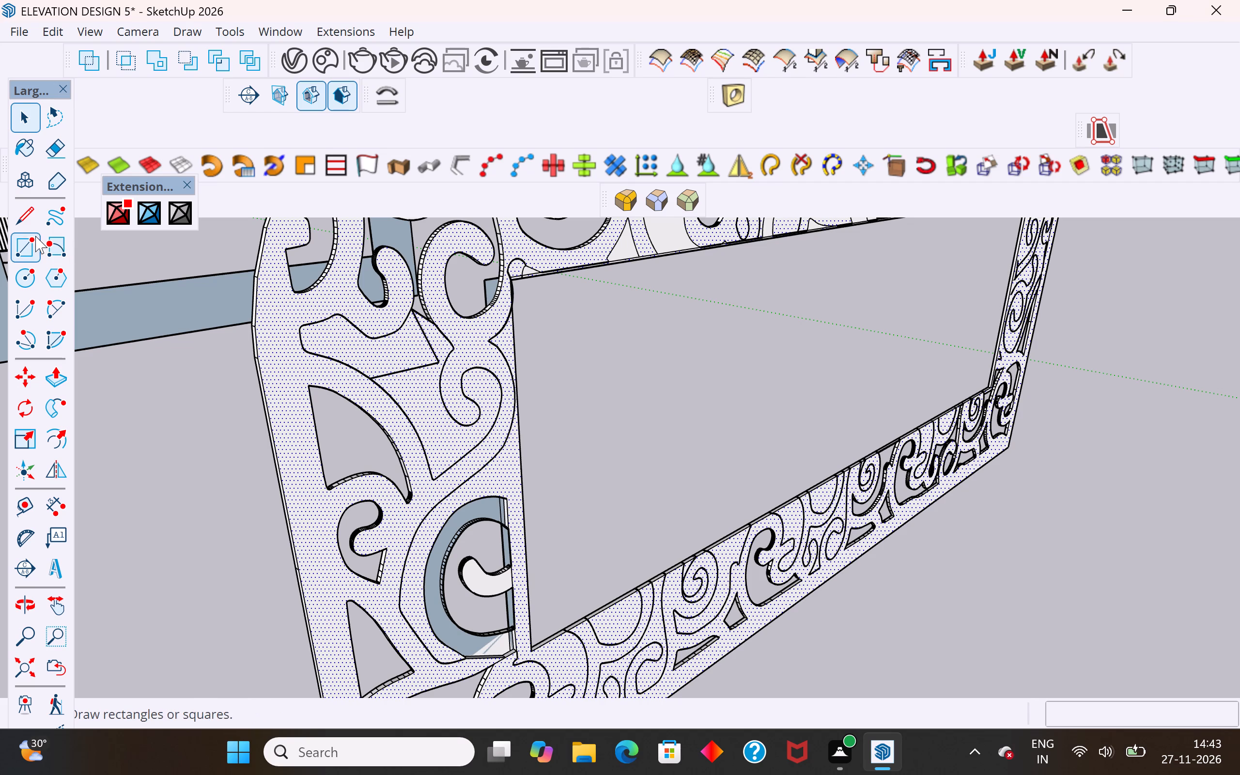
Draw lines of about 3 3/4", 7 15/16" and 4 1/16" joining the corner scroll's curves above the motif's lower tip.
click(34, 213)
scroll(436, 385, up, 3)
click(435, 357)
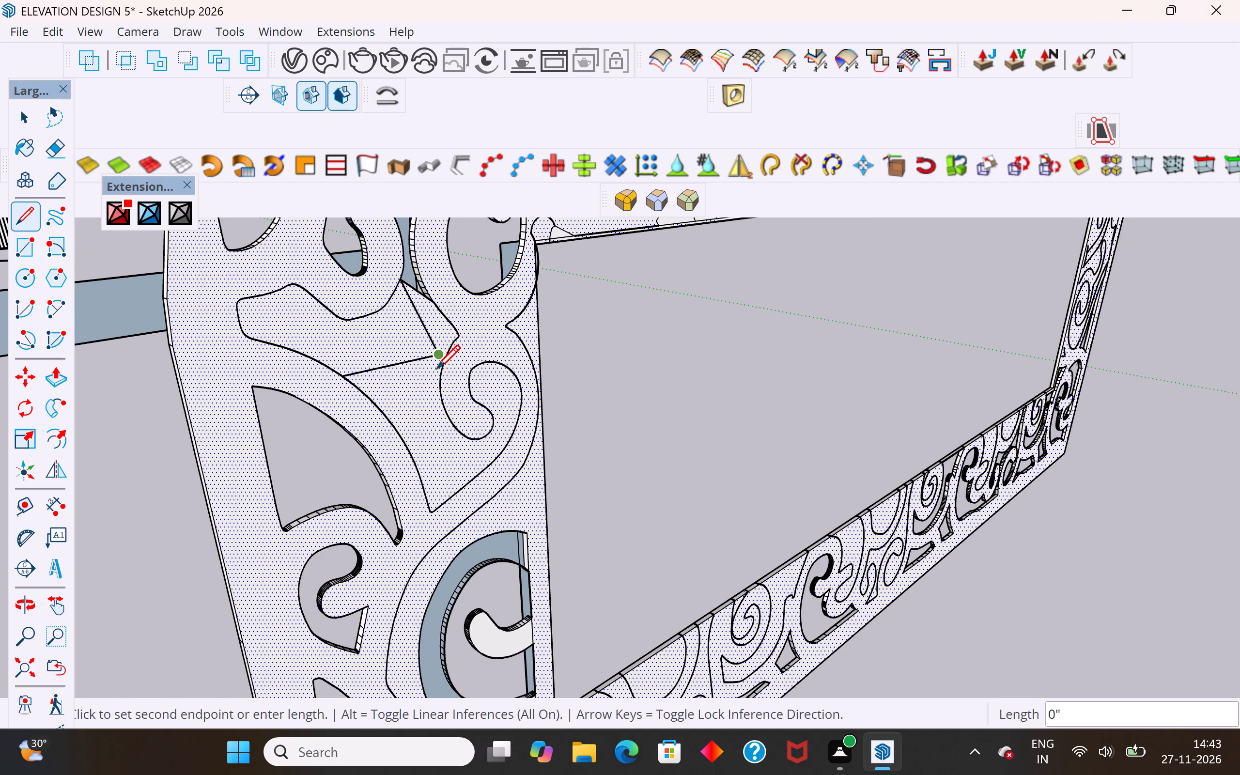
click(441, 398)
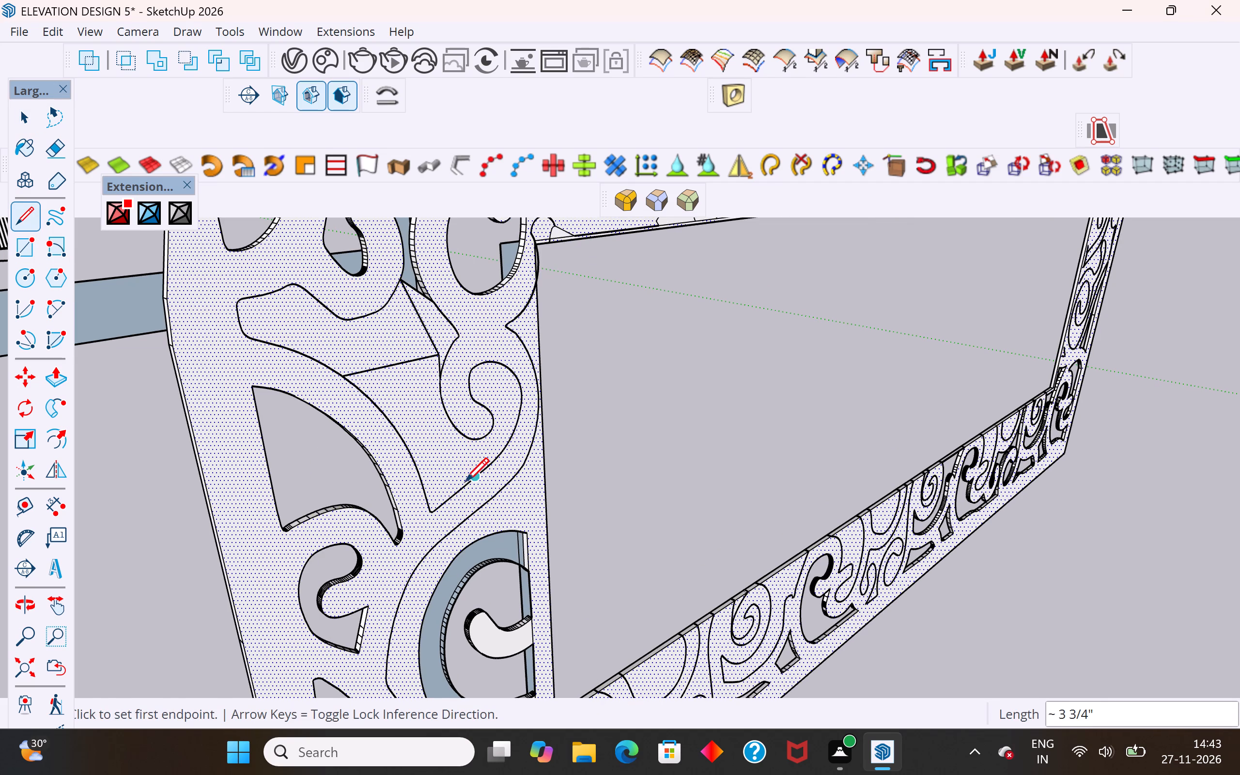
click(435, 512)
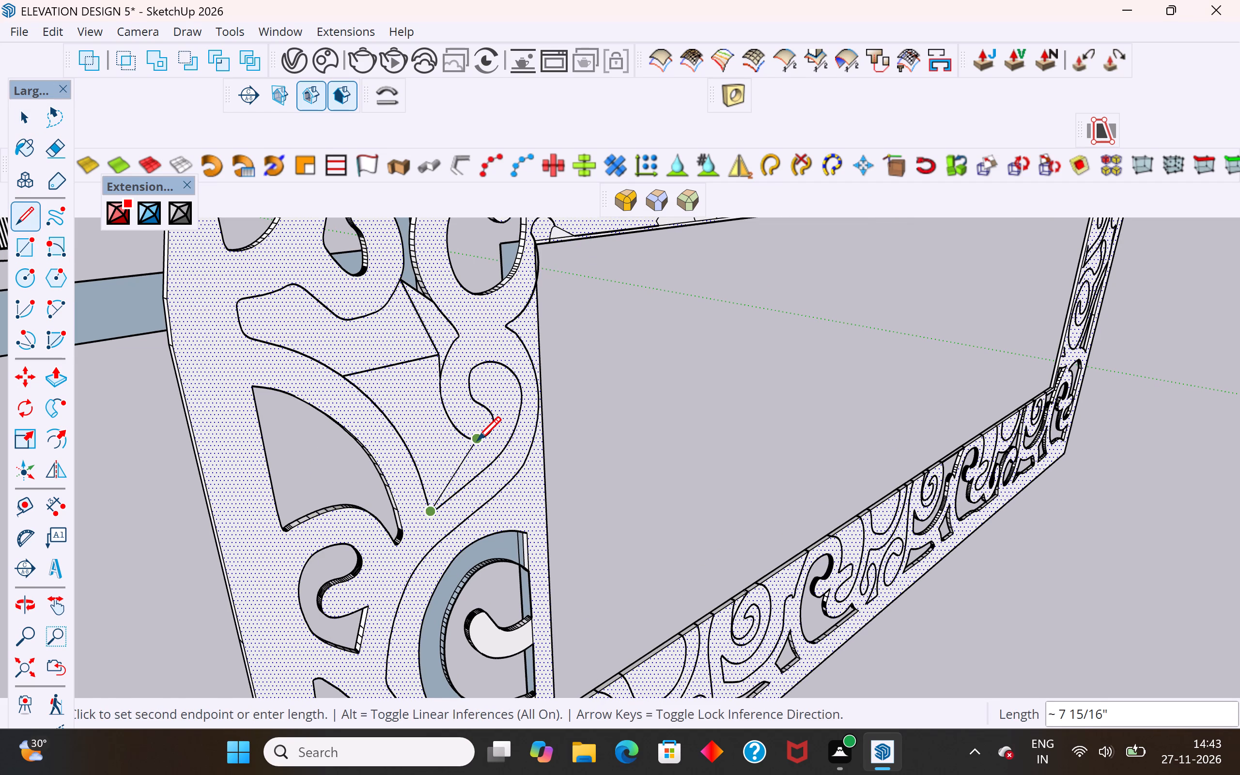
click(477, 443)
scroll(499, 436, up, 17)
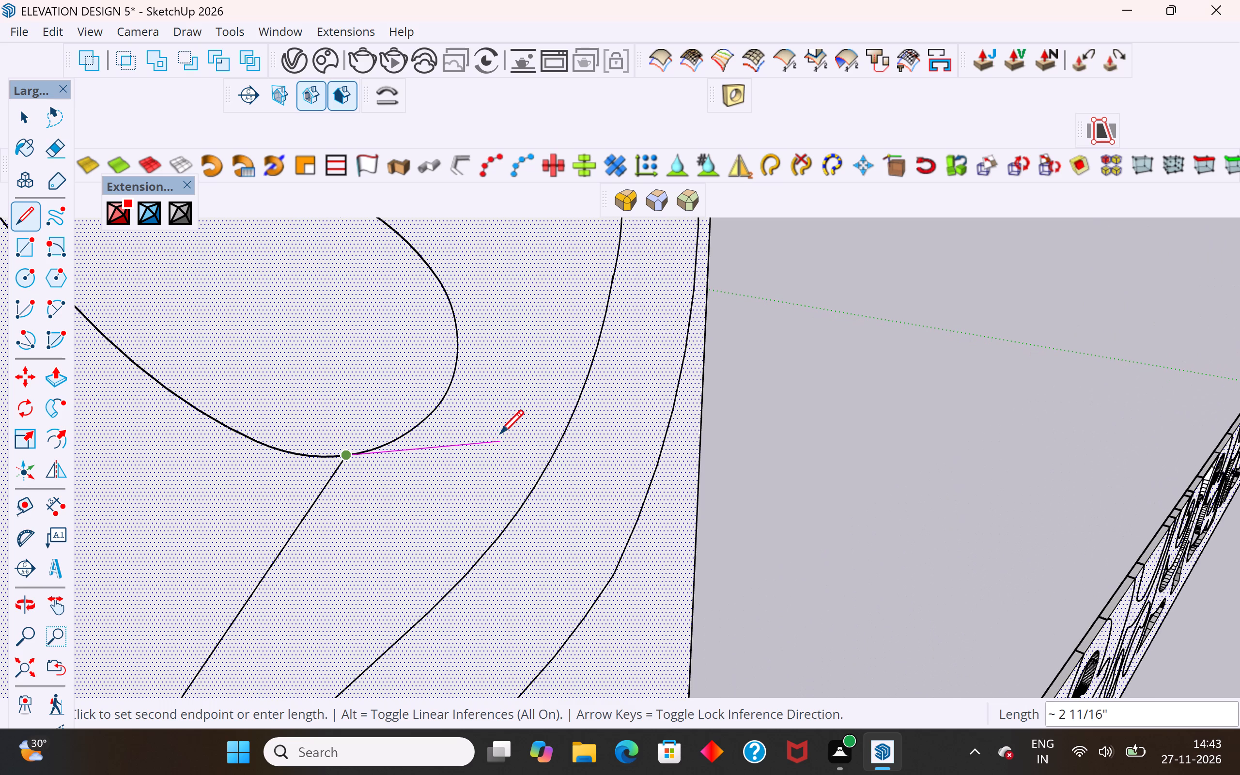
click(561, 438)
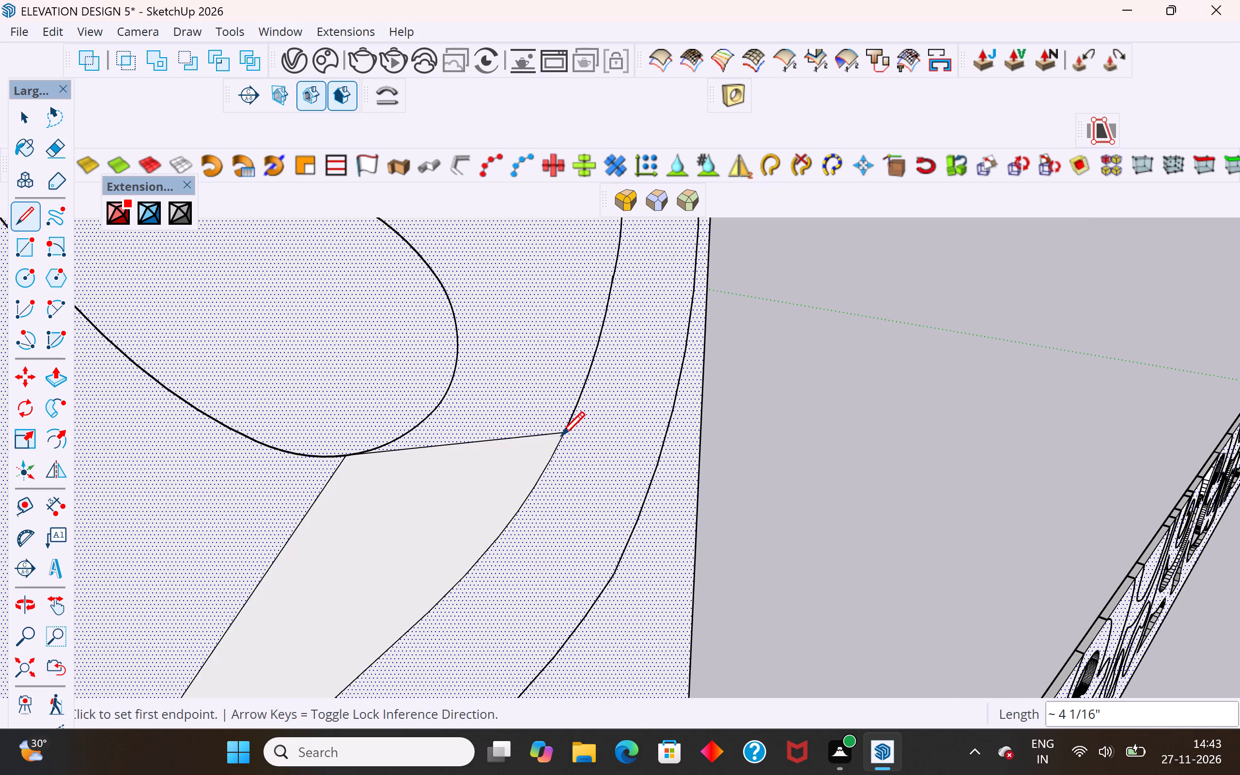
Delete the small face enclosed between the scroll's underside and the motif's lower tip.
scroll(443, 474, down, 19)
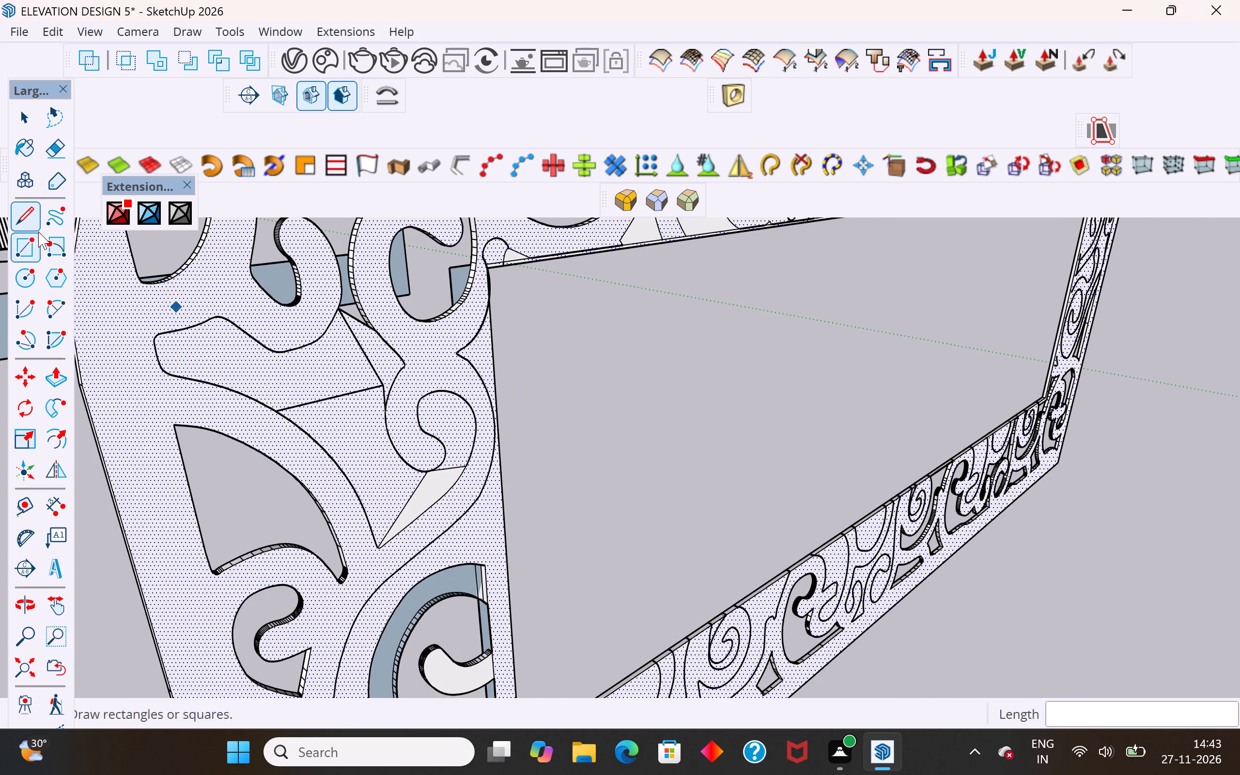
click(23, 123)
click(421, 494)
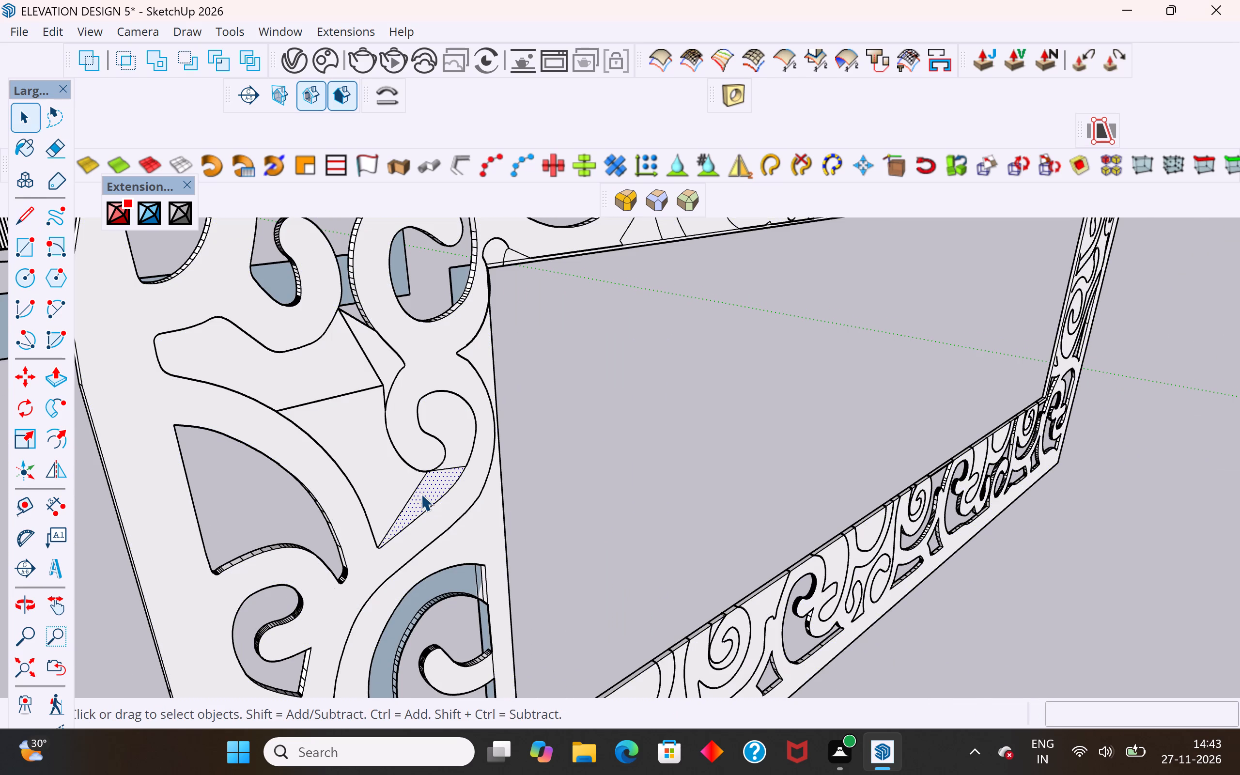
key(Delete)
Draw three lines of about 7 1/8", 3 11/16" and 5 1/4" forming a triangle between the spiral and the new opening's edge.
click(454, 459)
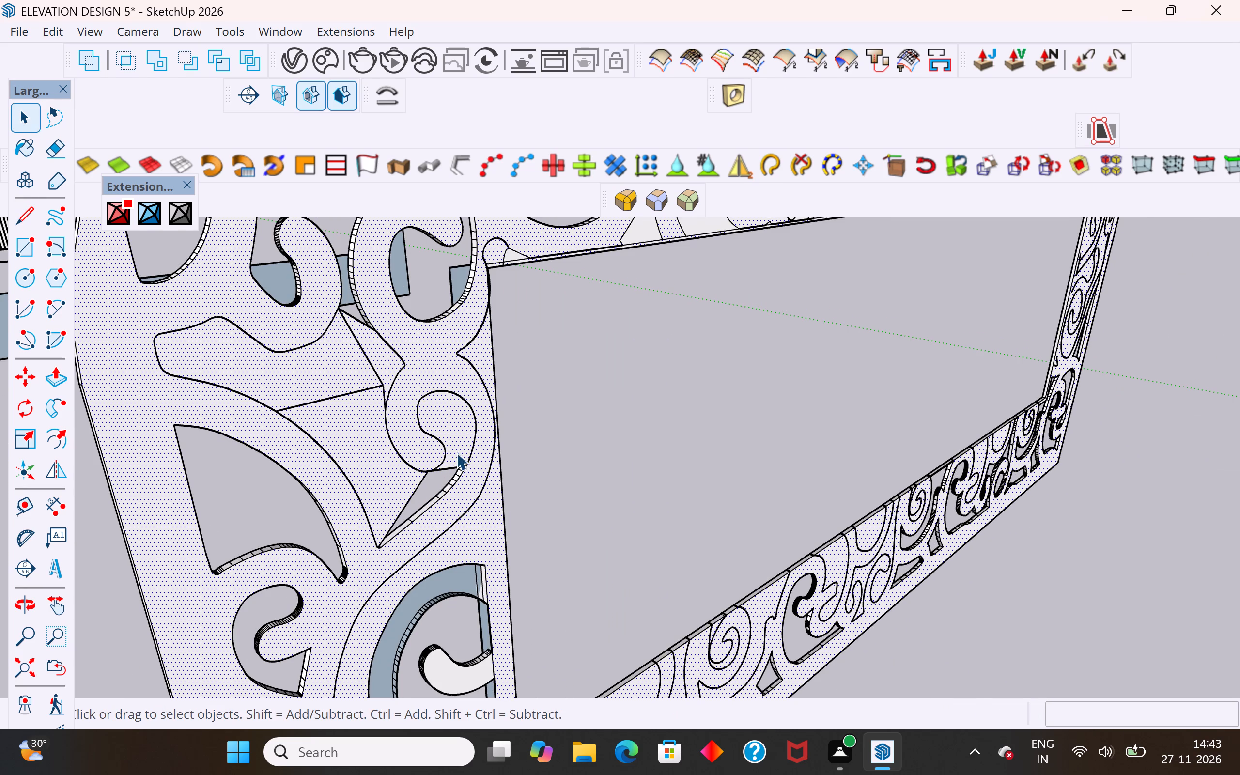
scroll(473, 422, up, 3)
middle_drag(535, 465, 355, 427)
scroll(387, 436, up, 1)
scroll(707, 505, down, 8)
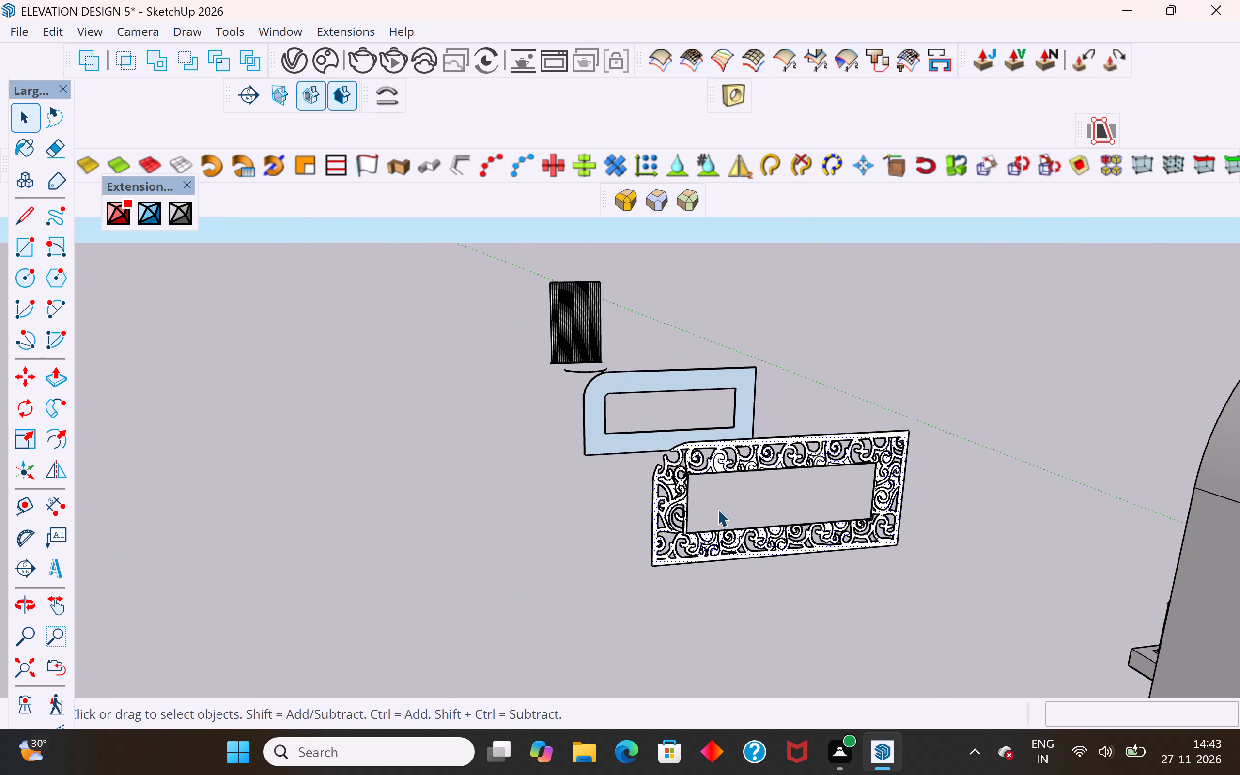
middle_drag(679, 502, 655, 454)
scroll(670, 510, up, 16)
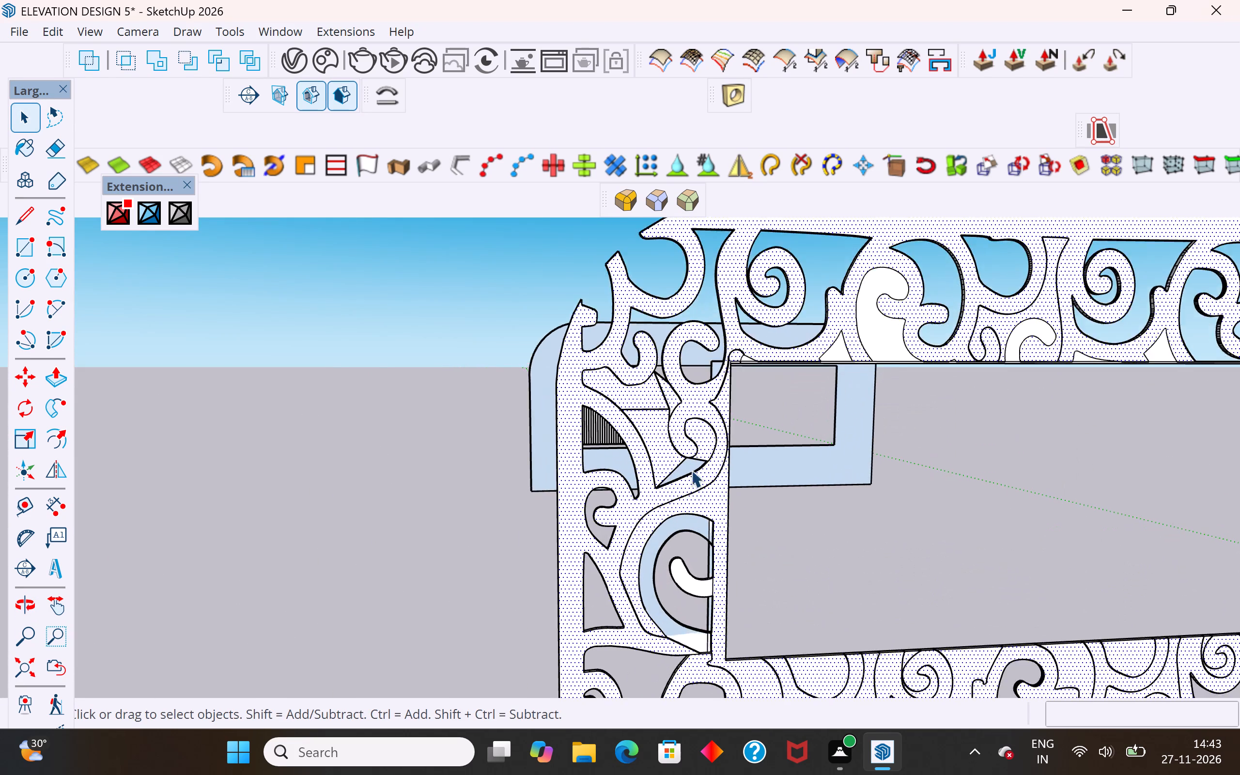
scroll(691, 470, up, 4)
click(728, 418)
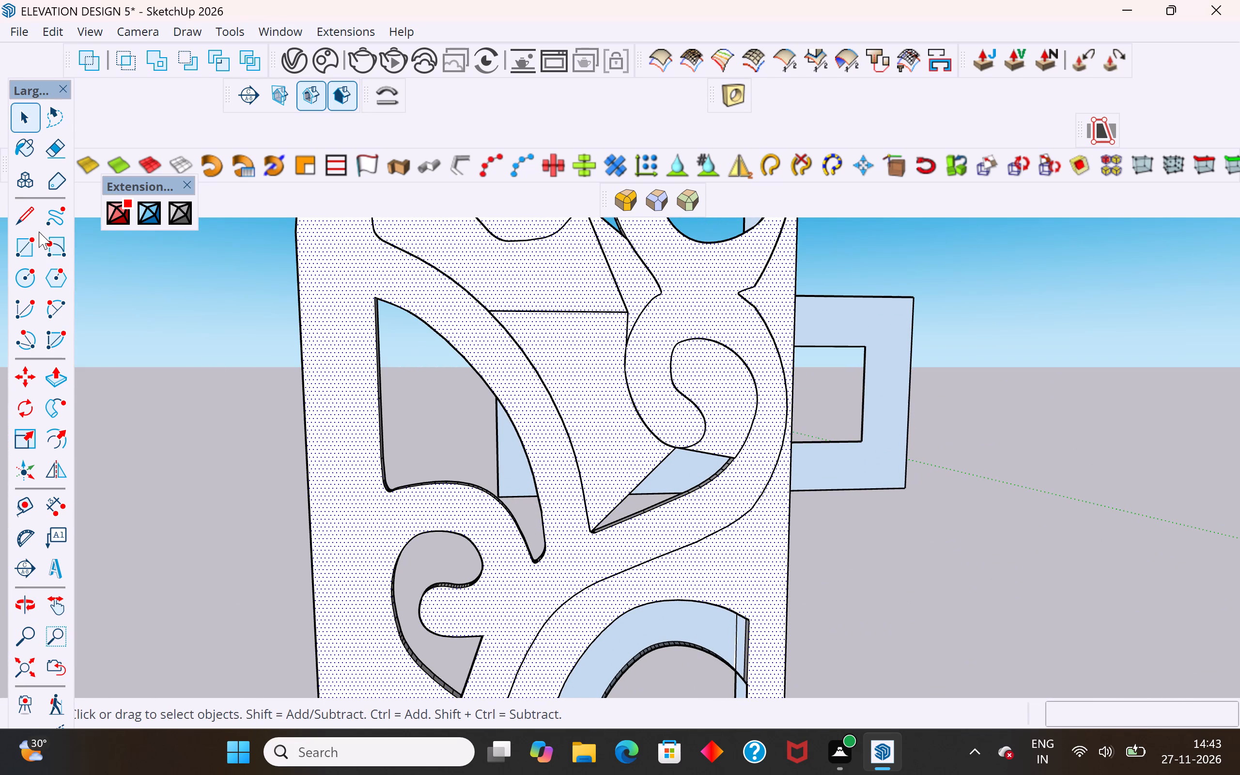
click(32, 220)
click(706, 454)
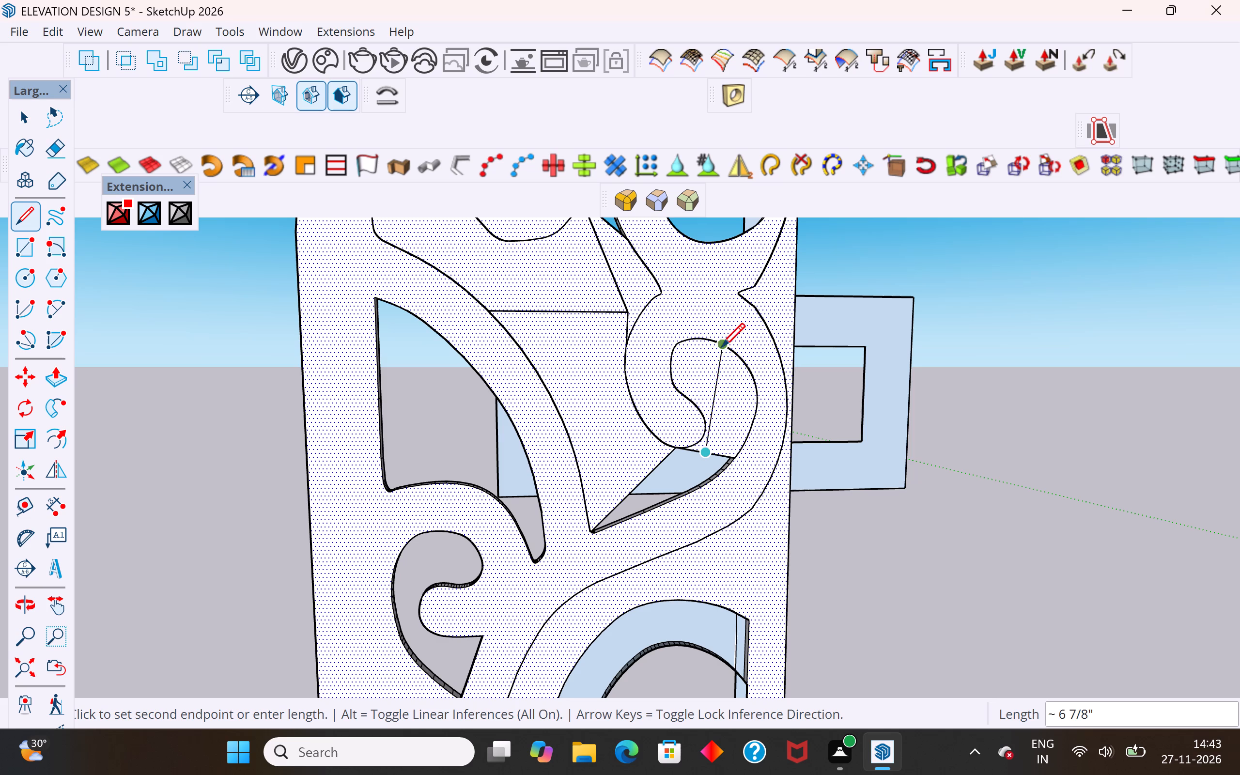
scroll(729, 352, up, 5)
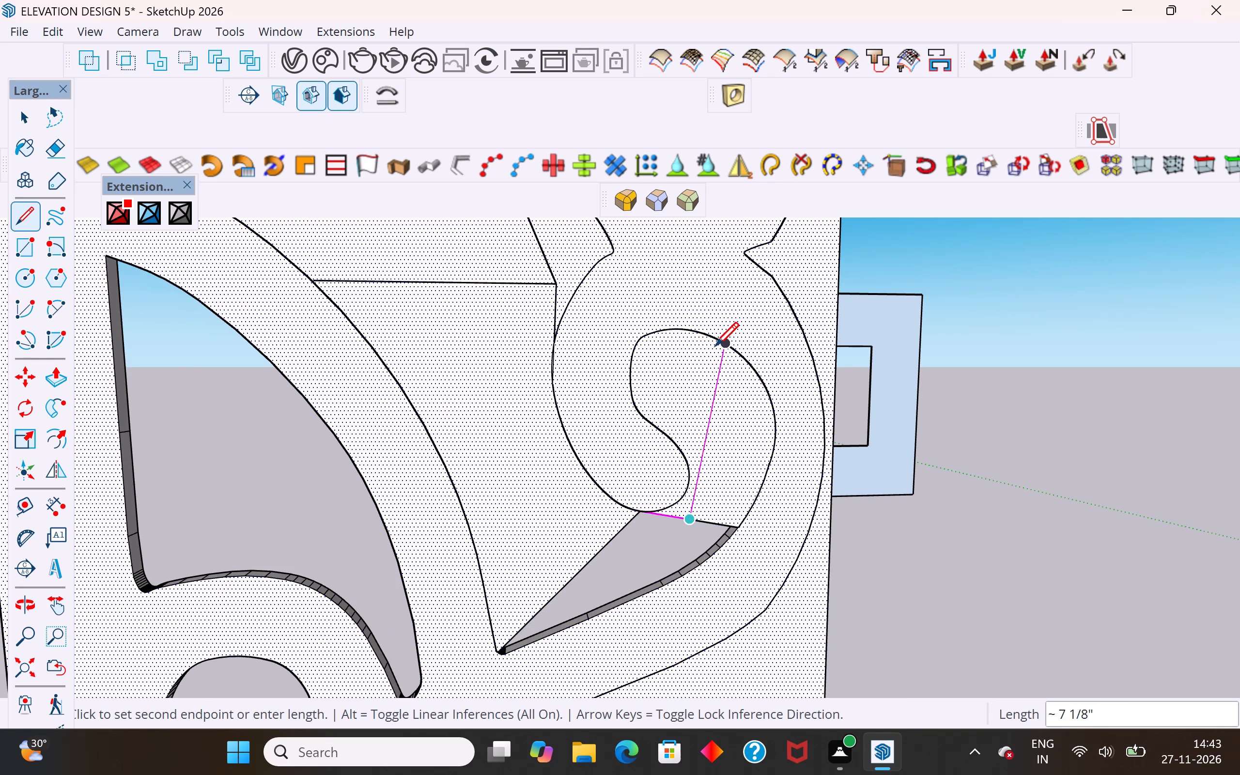
click(715, 348)
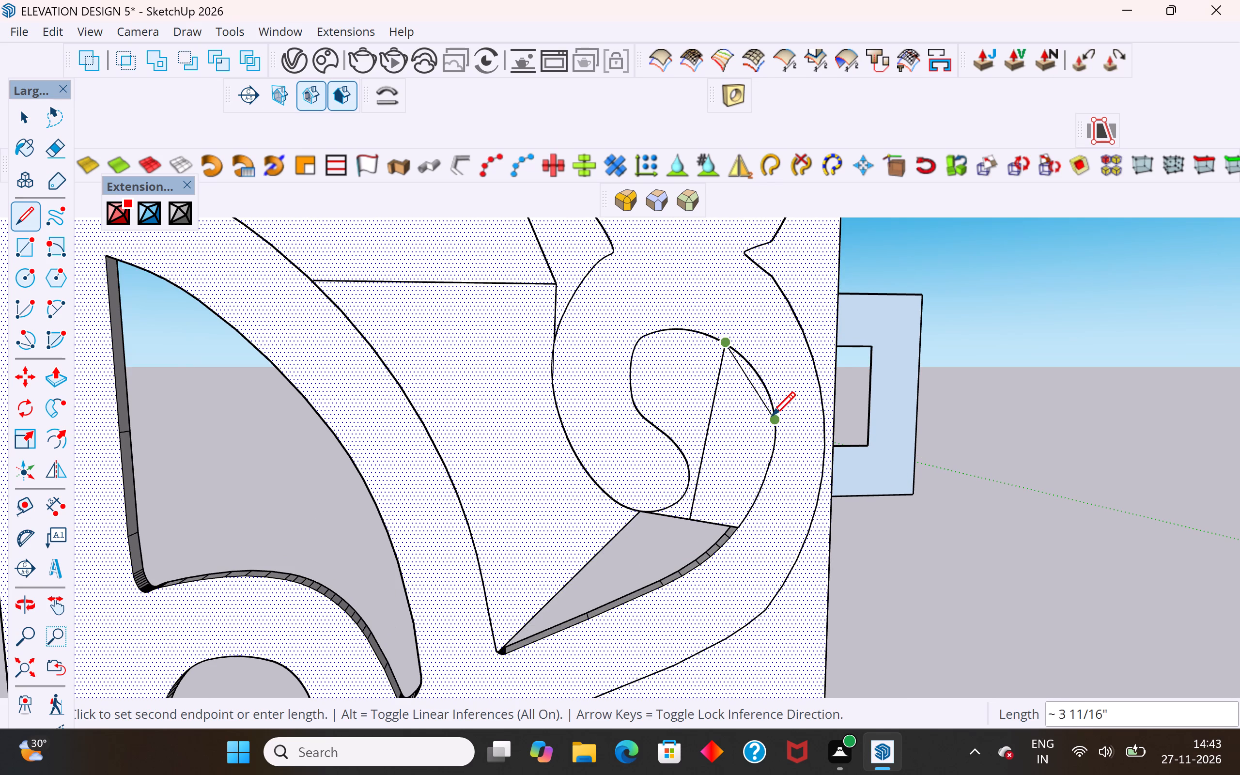
click(772, 418)
click(695, 519)
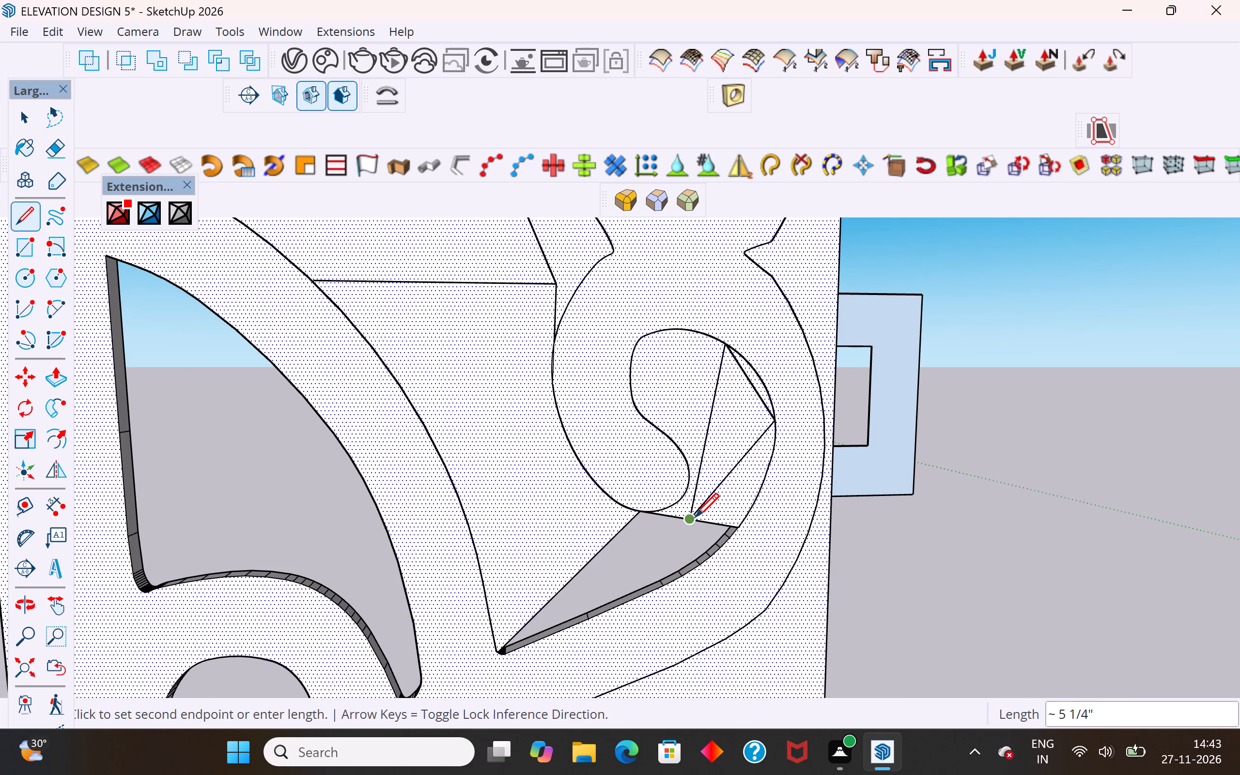
Check the face around the new triangle by selecting it and the screen's connected geometry.
click(30, 121)
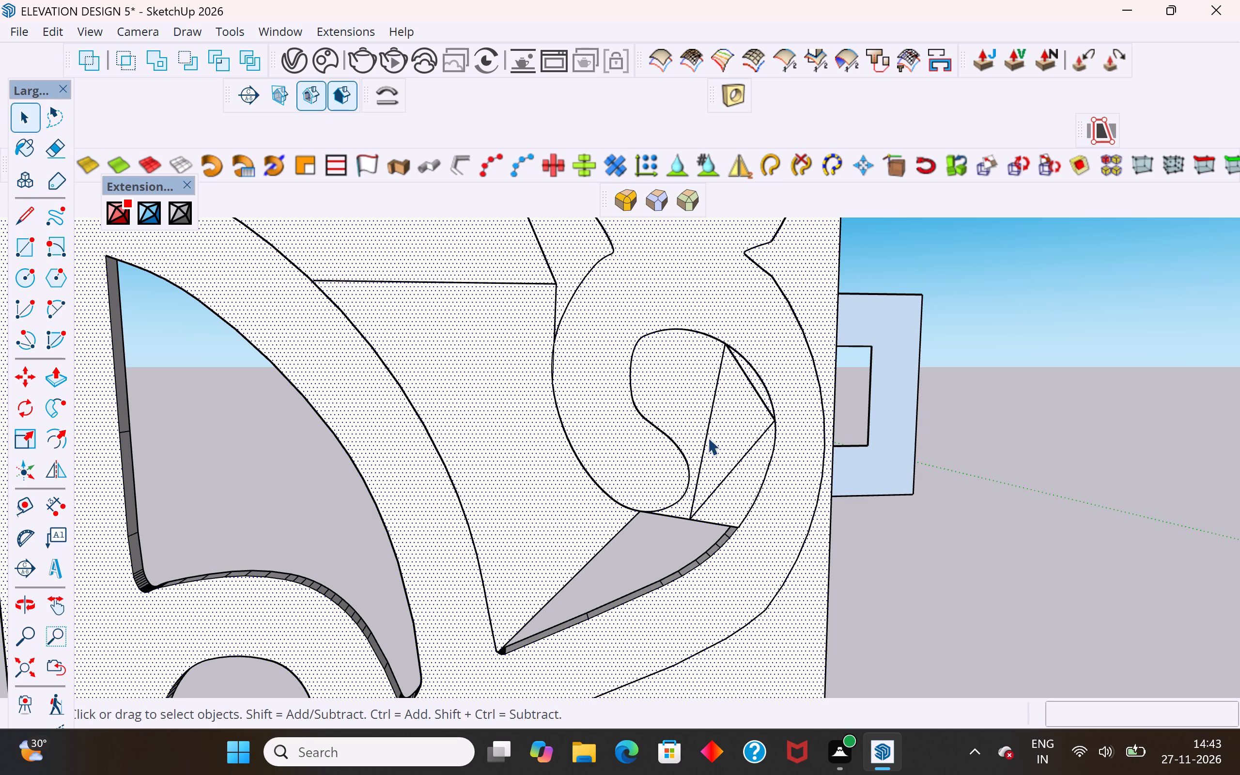
click(723, 429)
scroll(637, 521, down, 4)
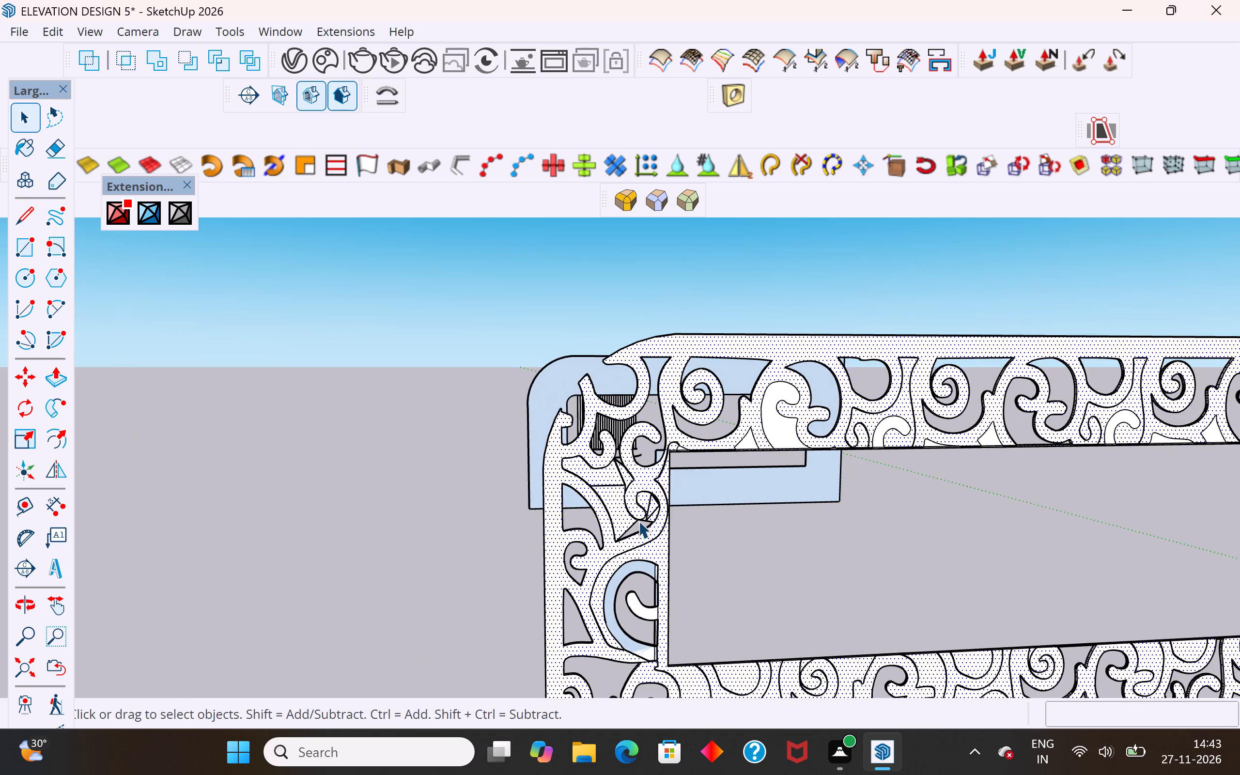
middle_drag(637, 520, 591, 512)
triple_click(610, 509)
scroll(610, 508, up, 5)
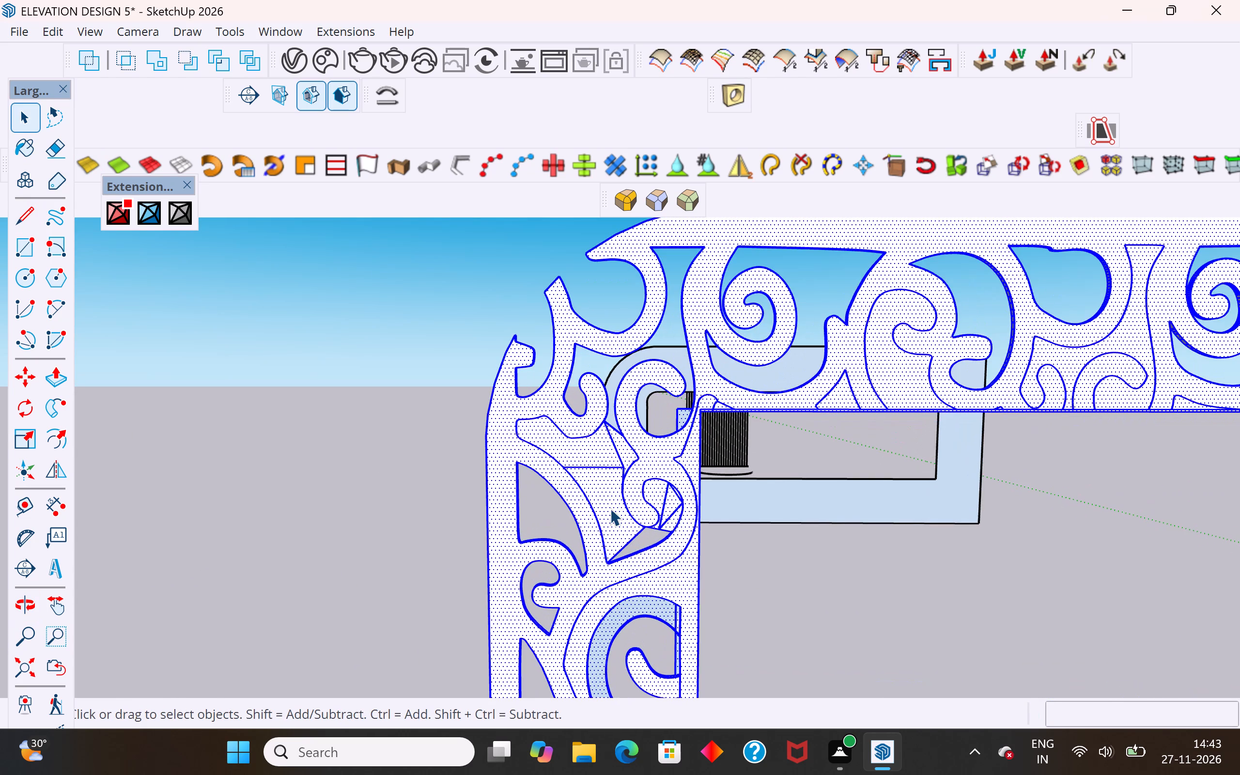
Cut a rectangular hole about 3" by 2 5/8" in the face below the horizontal line, beside the spiral.
click(29, 251)
scroll(576, 533, up, 4)
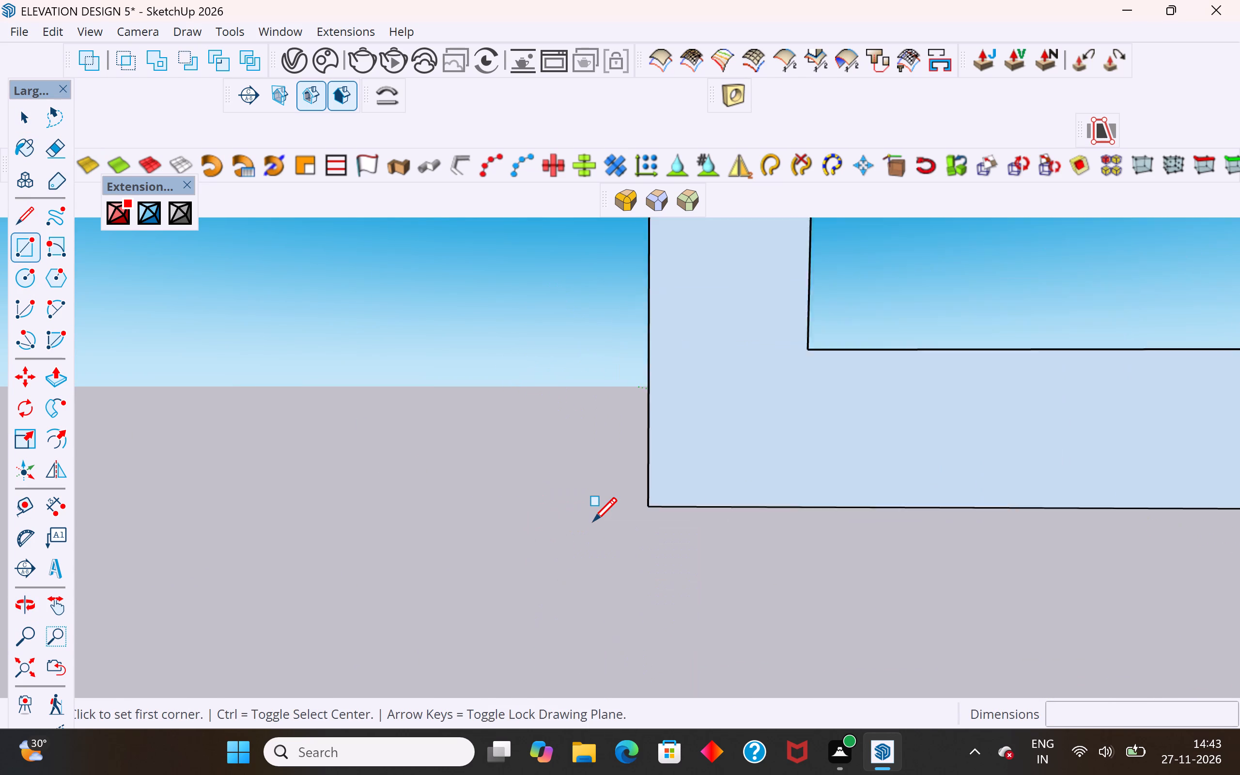
scroll(593, 524, up, 1)
scroll(594, 524, down, 7)
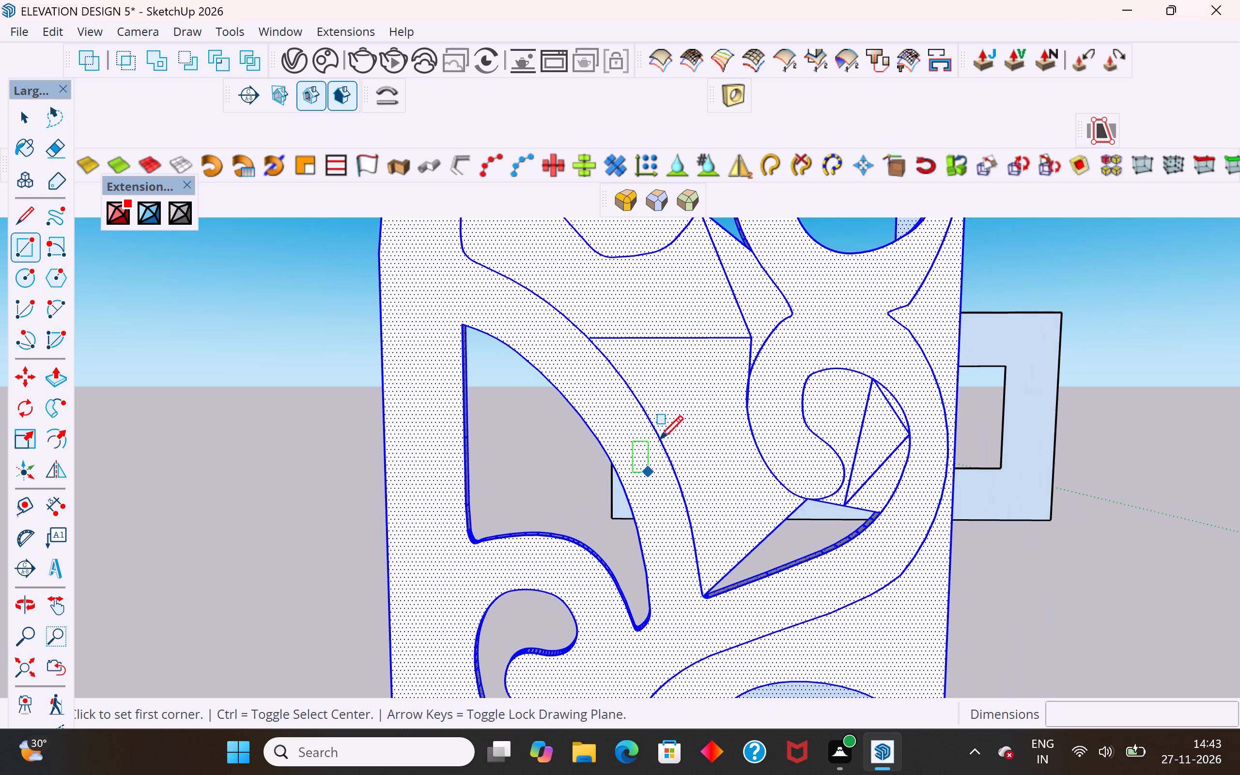
click(660, 386)
click(714, 429)
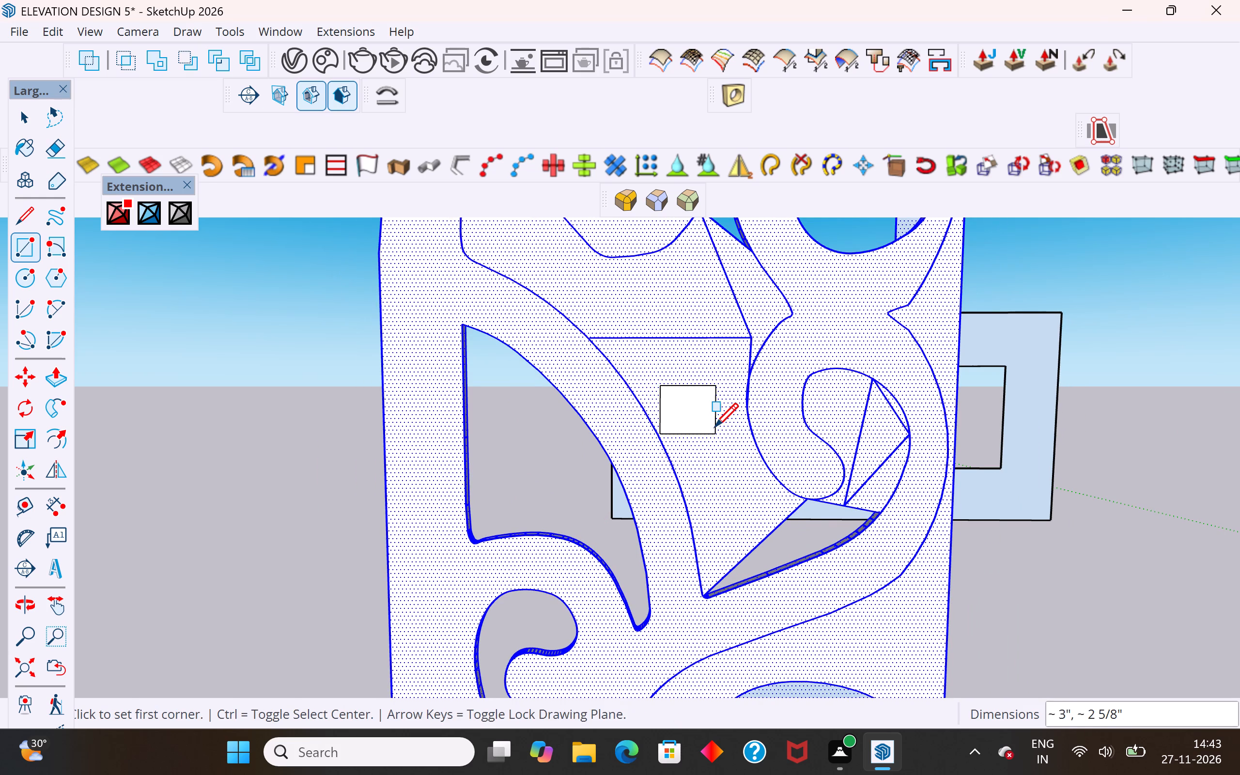
click(38, 124)
click(679, 419)
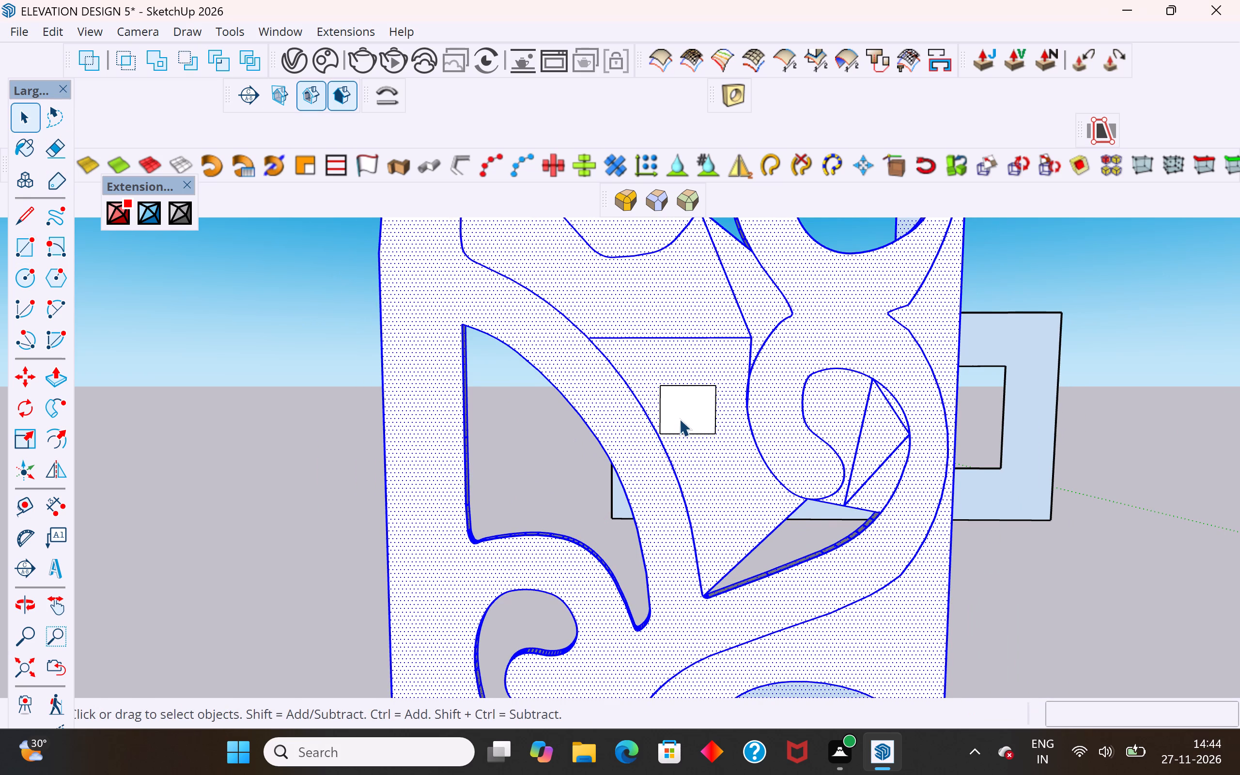
key(Delete)
click(697, 366)
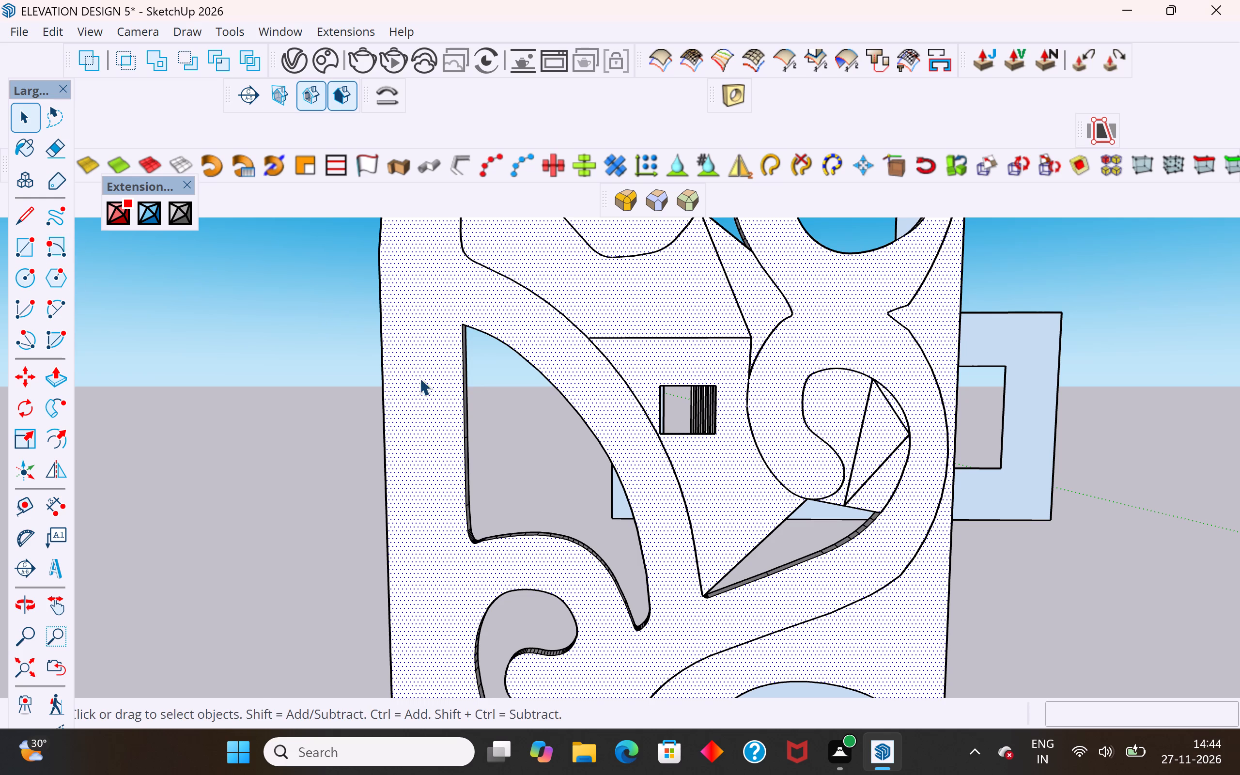
Draw lines from the rectangular hole's lower corners around the area above the horizontal line, including one of about 5 9/16".
click(26, 226)
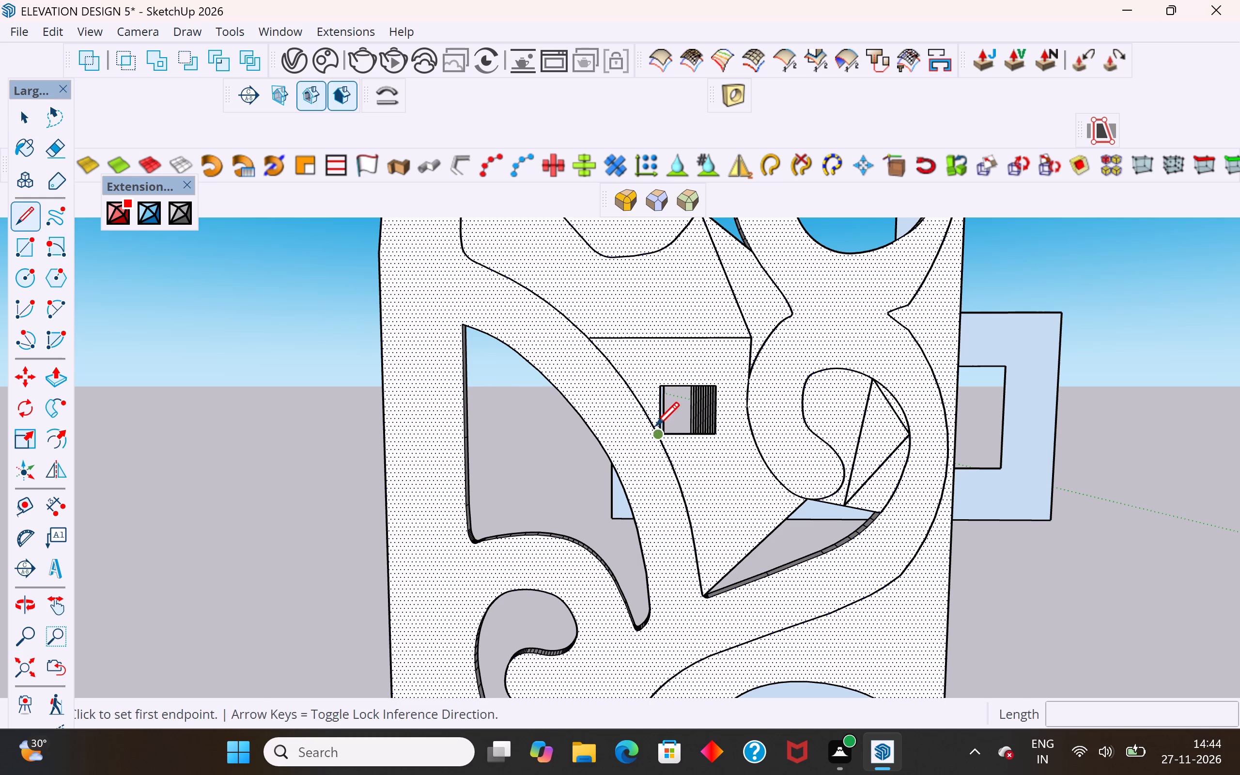
click(661, 434)
click(588, 304)
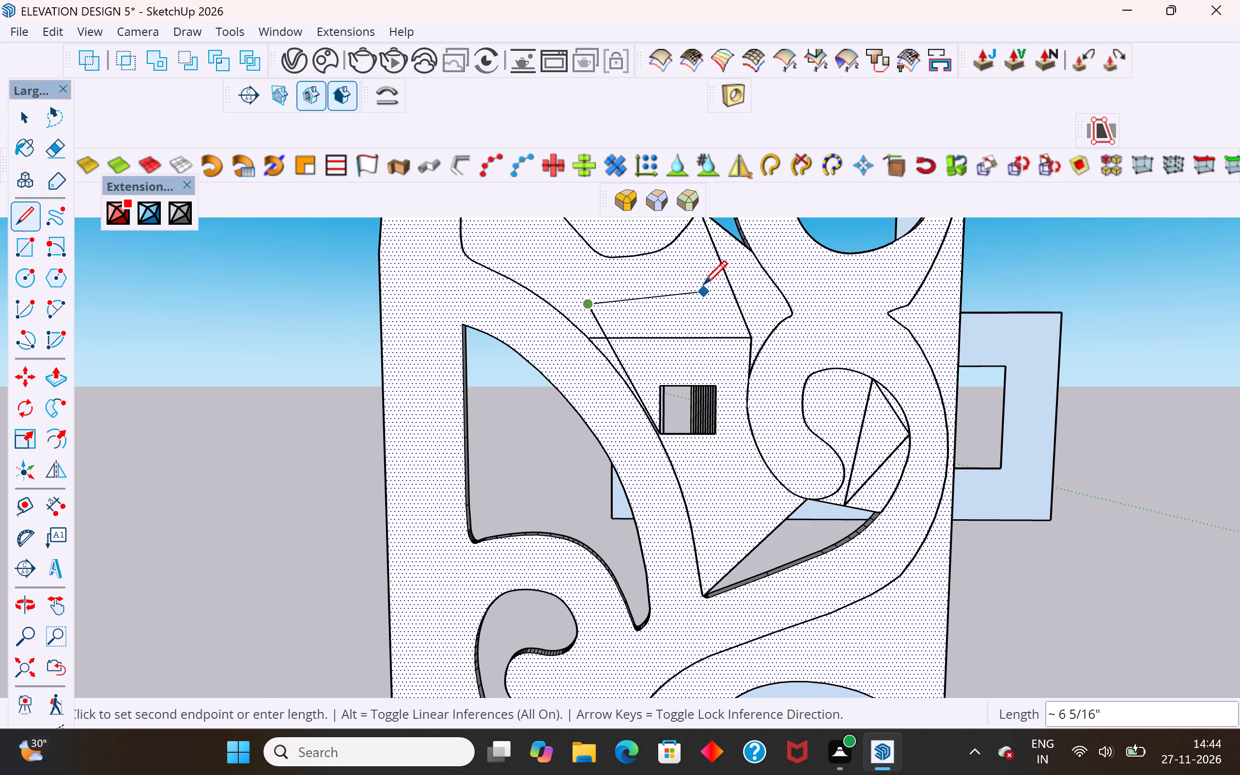
click(696, 254)
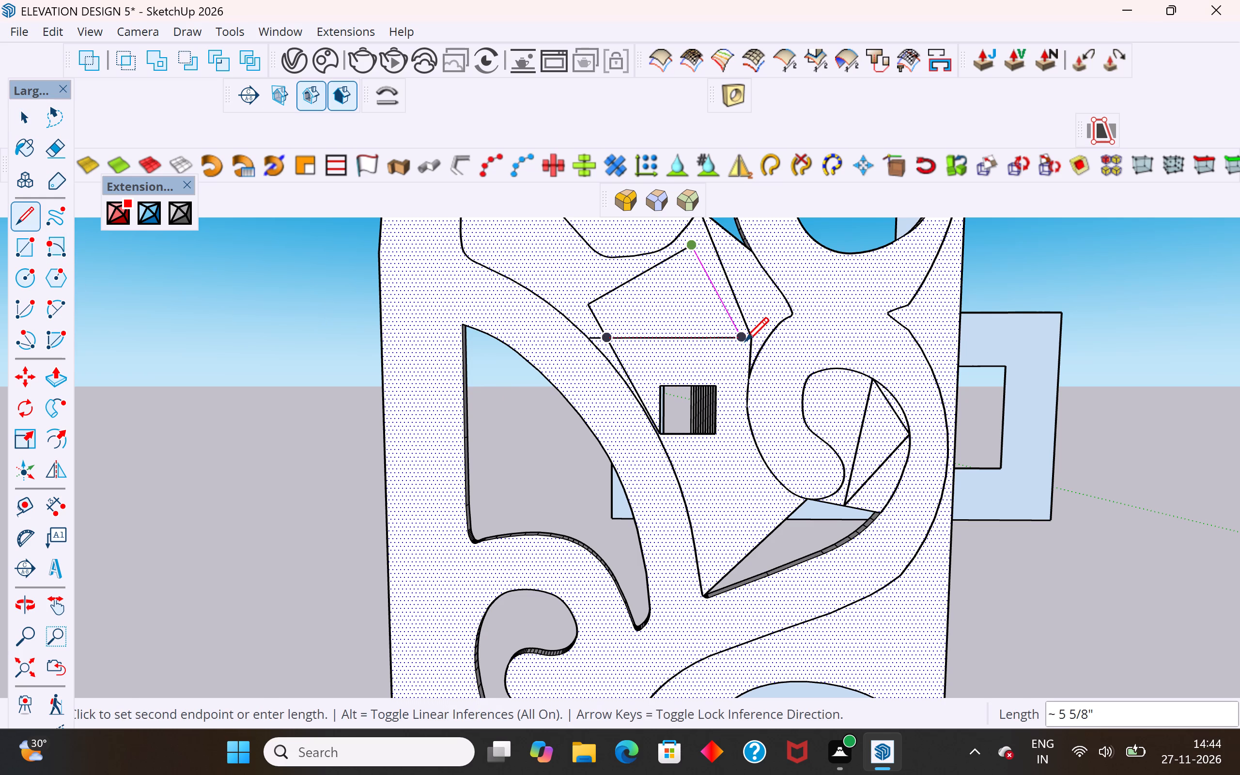
click(748, 343)
click(717, 433)
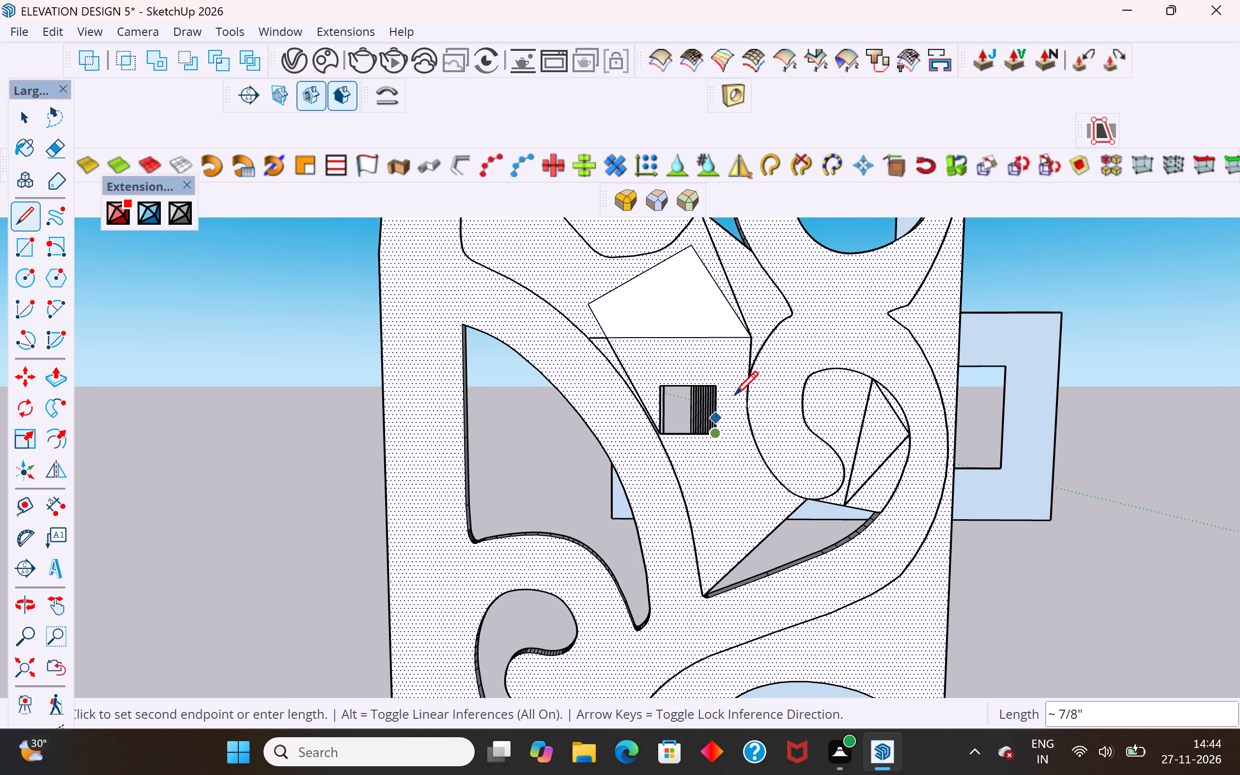
click(752, 345)
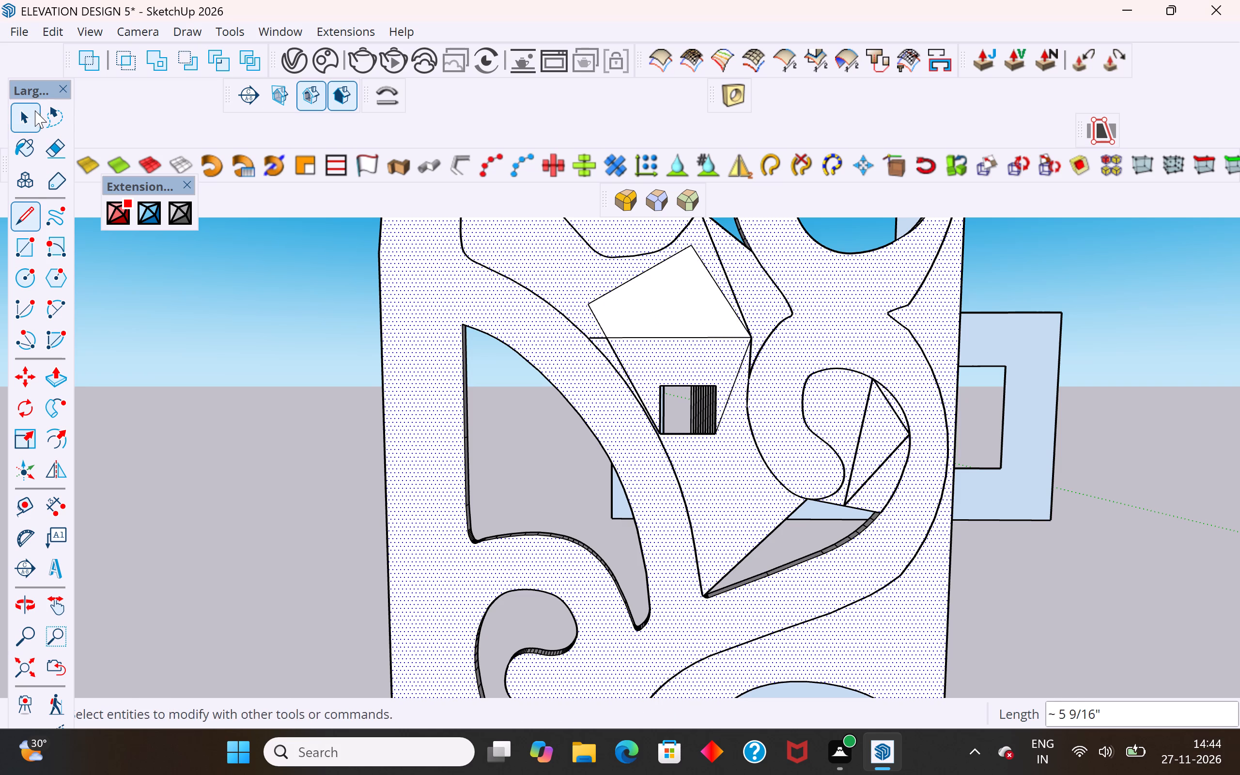
Delete the four-sided face enclosed above the horizontal line.
click(33, 113)
click(646, 317)
key(Delete)
click(676, 345)
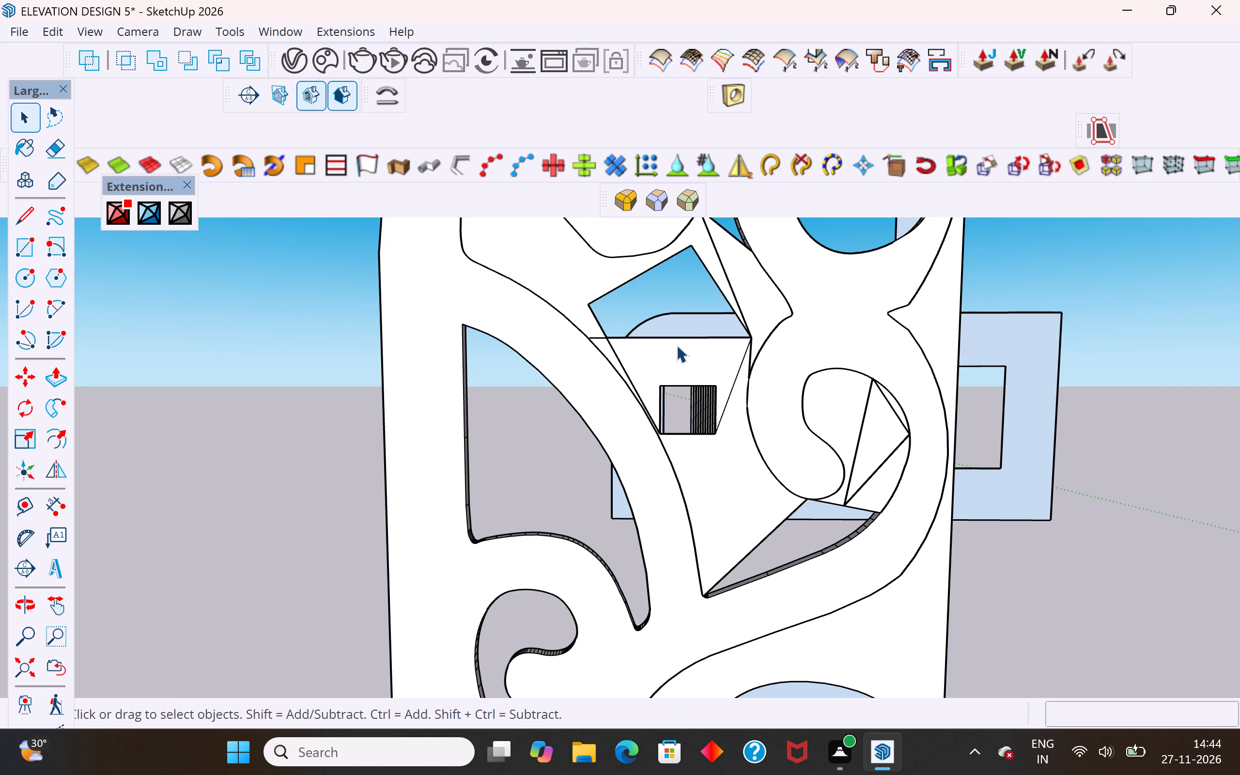
Draw lines around the rectangular hole from the slanted edge, including about 4 9/16" below the horizontal line and 3" along the hole's base.
click(33, 215)
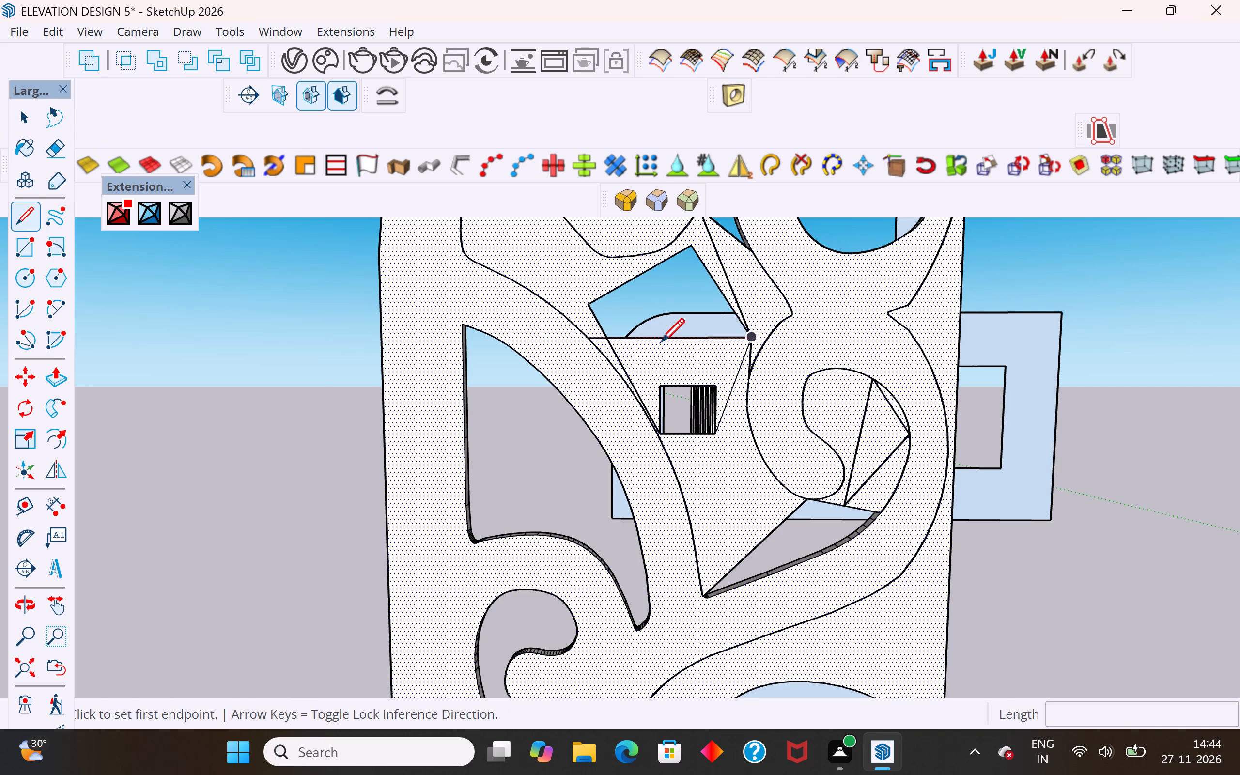
scroll(661, 343, up, 4)
click(616, 397)
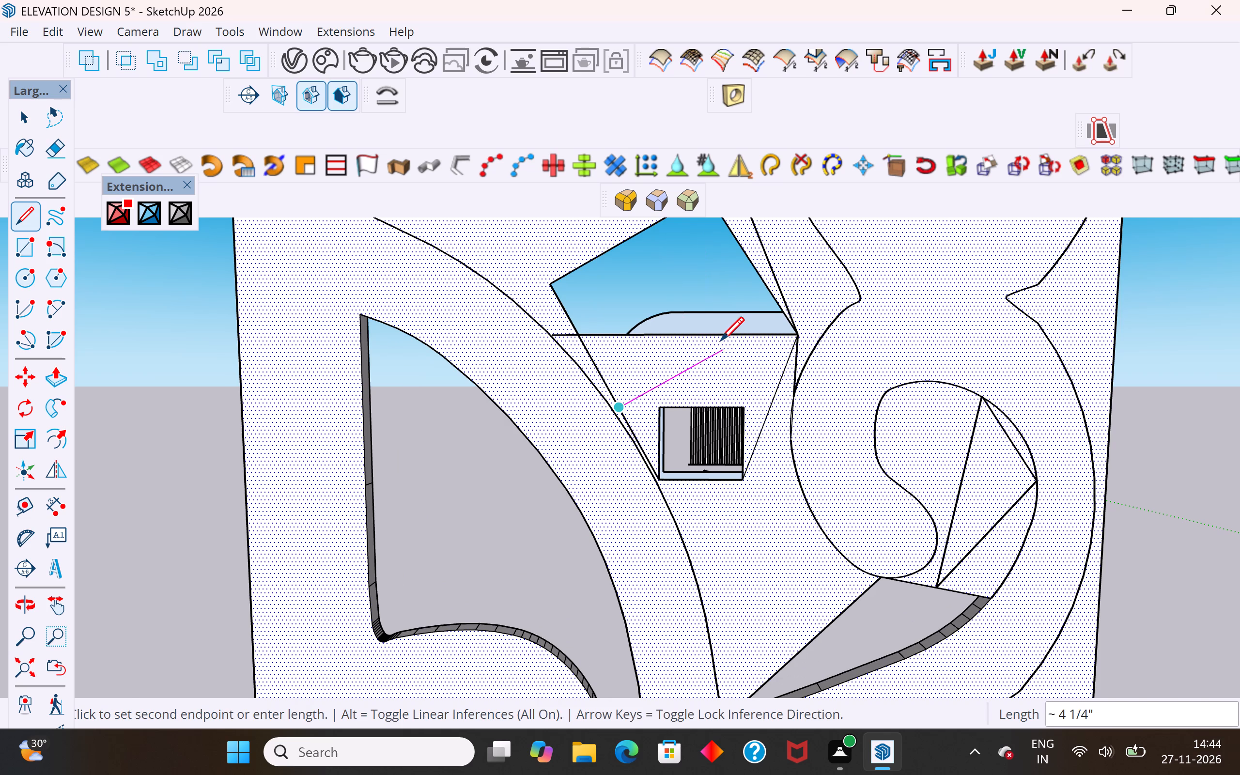
click(654, 338)
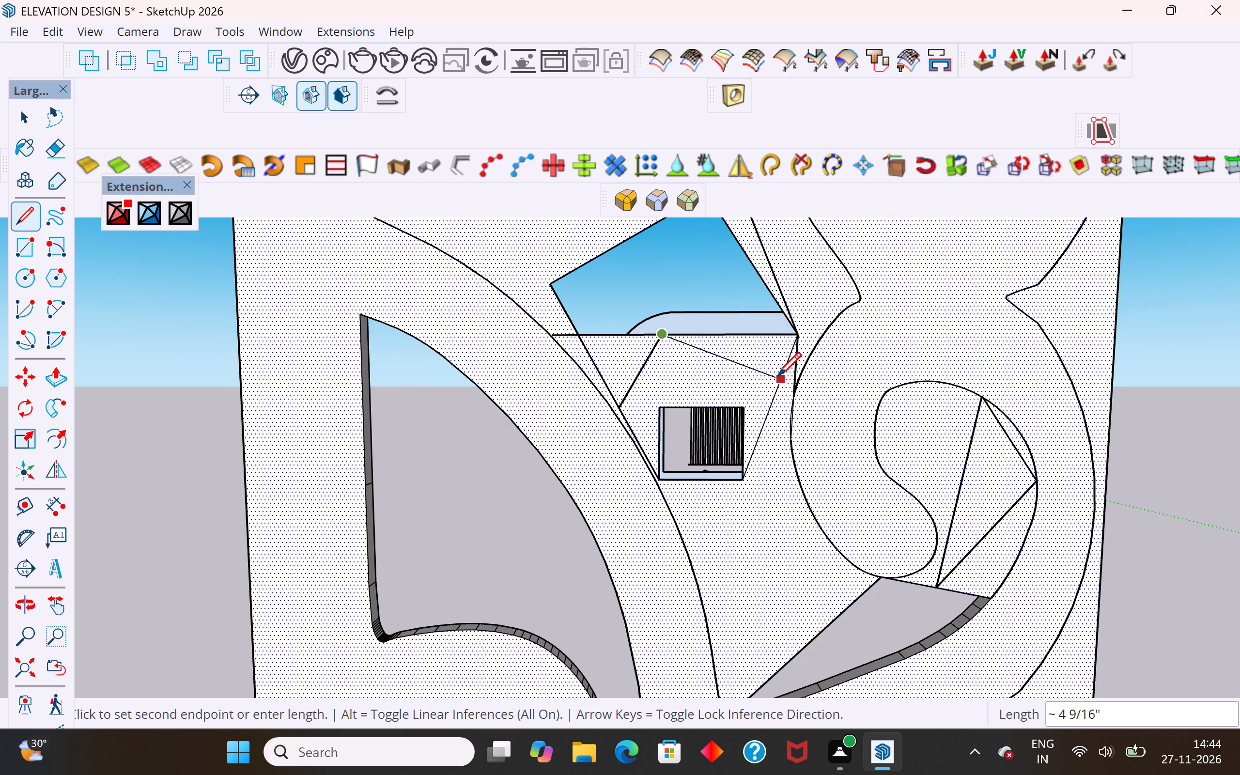
click(777, 378)
click(742, 480)
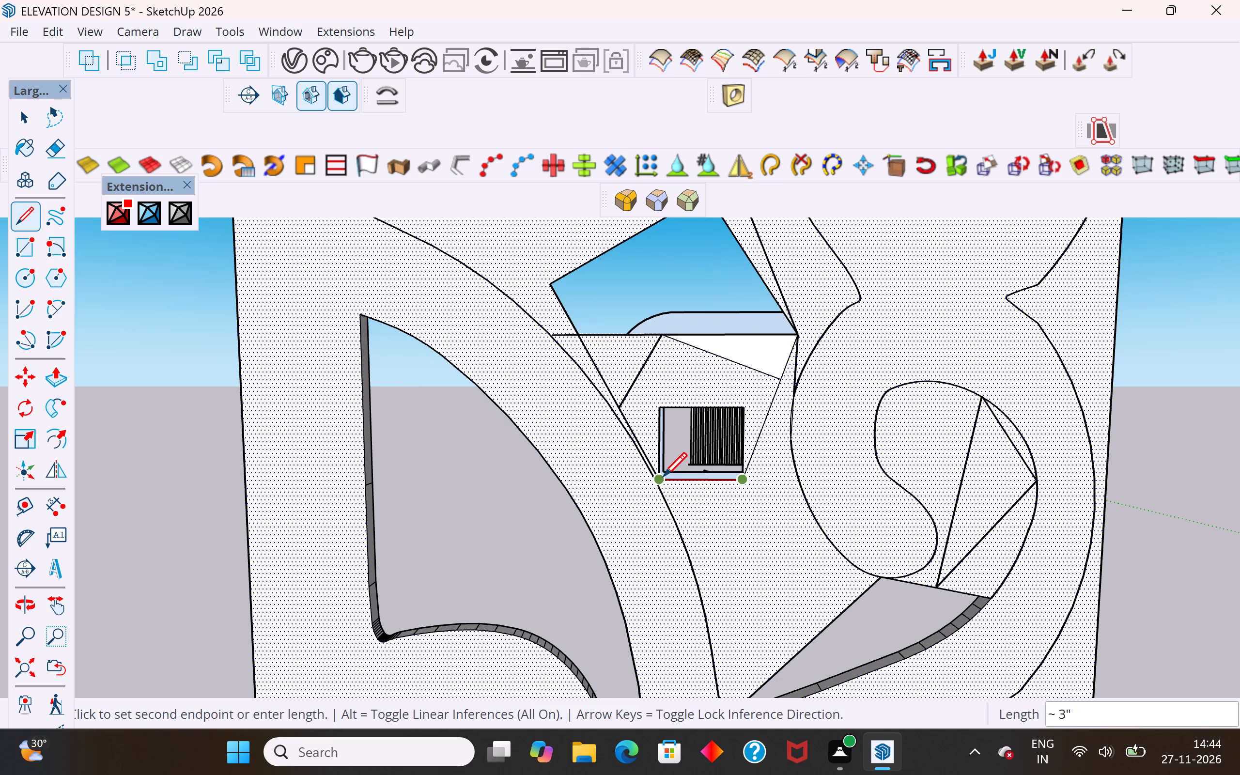
click(661, 479)
click(621, 409)
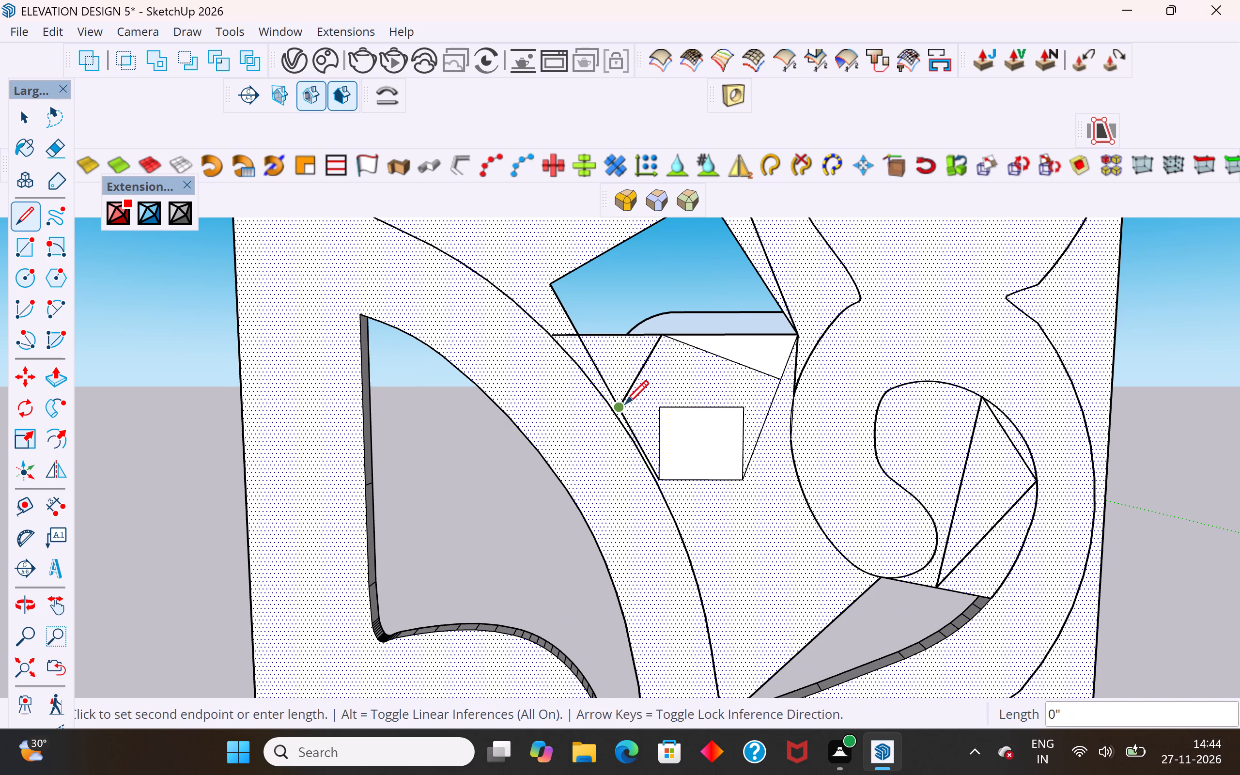
click(32, 116)
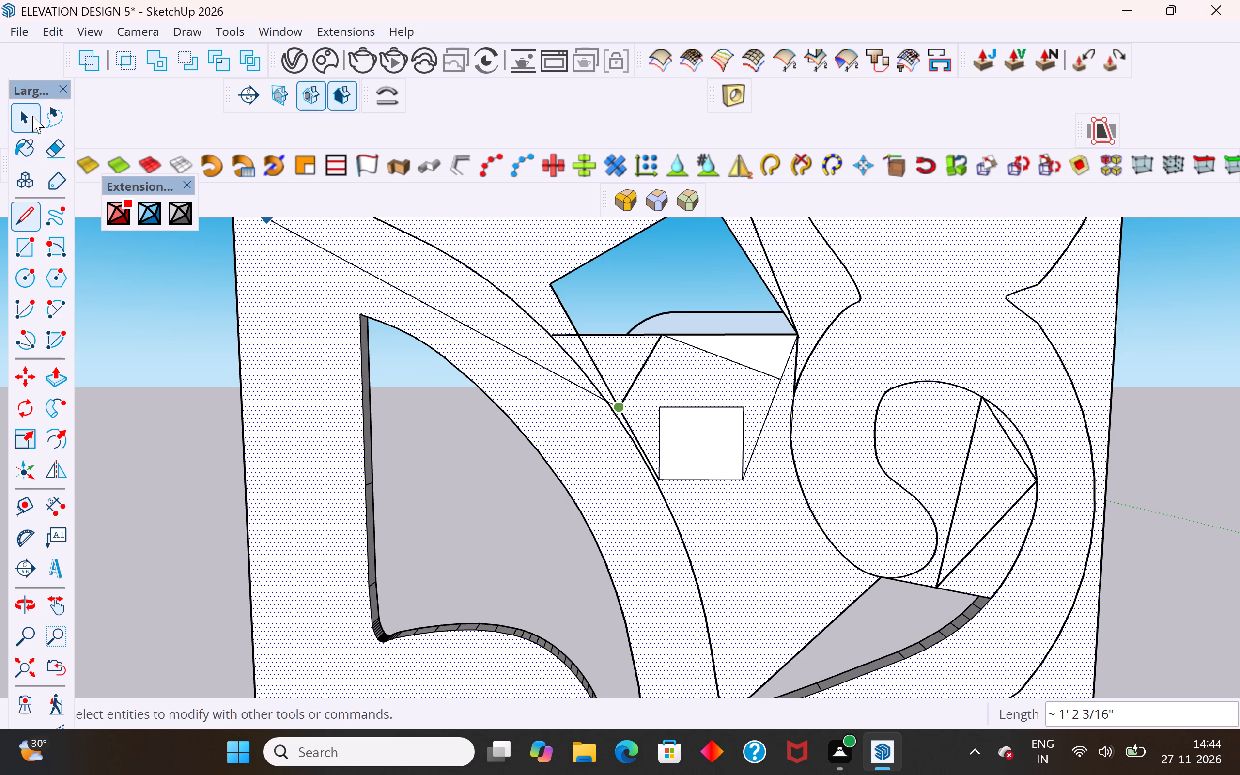
Delete the face filling the rectangular hole and the narrow triangular face just below the horizontal line.
click(702, 453)
key(Delete)
click(768, 363)
key(Delete)
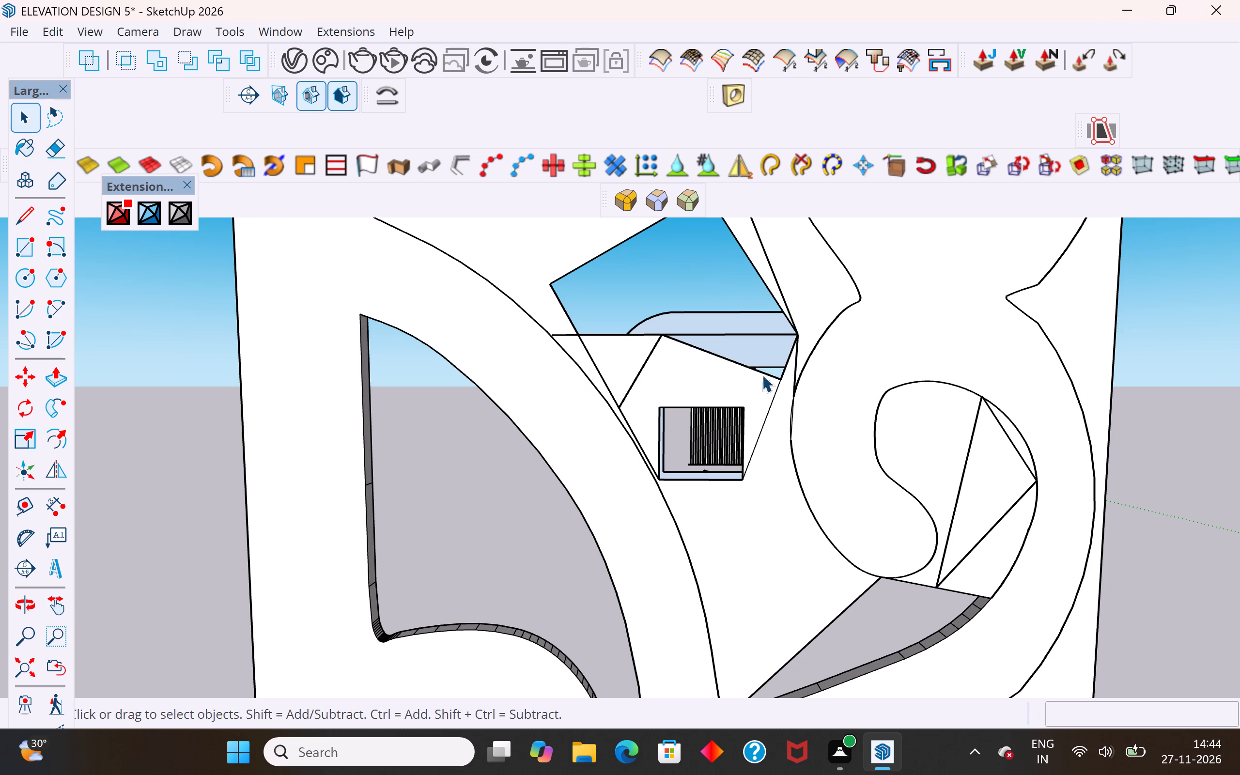
Draw a circle of about 1 1/4" radius centred on the rectangular hole's upper corner nearest the long curved edge.
click(750, 392)
middle_drag(750, 403, 657, 503)
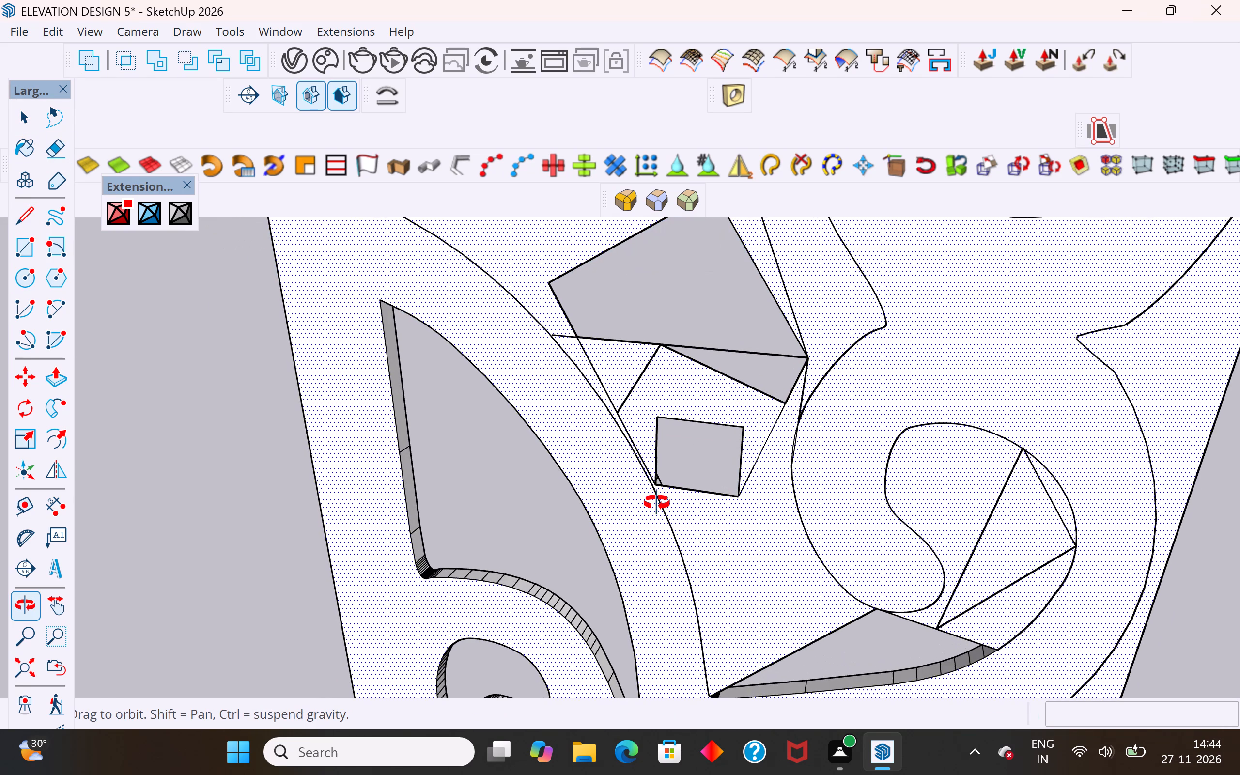
middle_drag(657, 503, 657, 502)
click(29, 282)
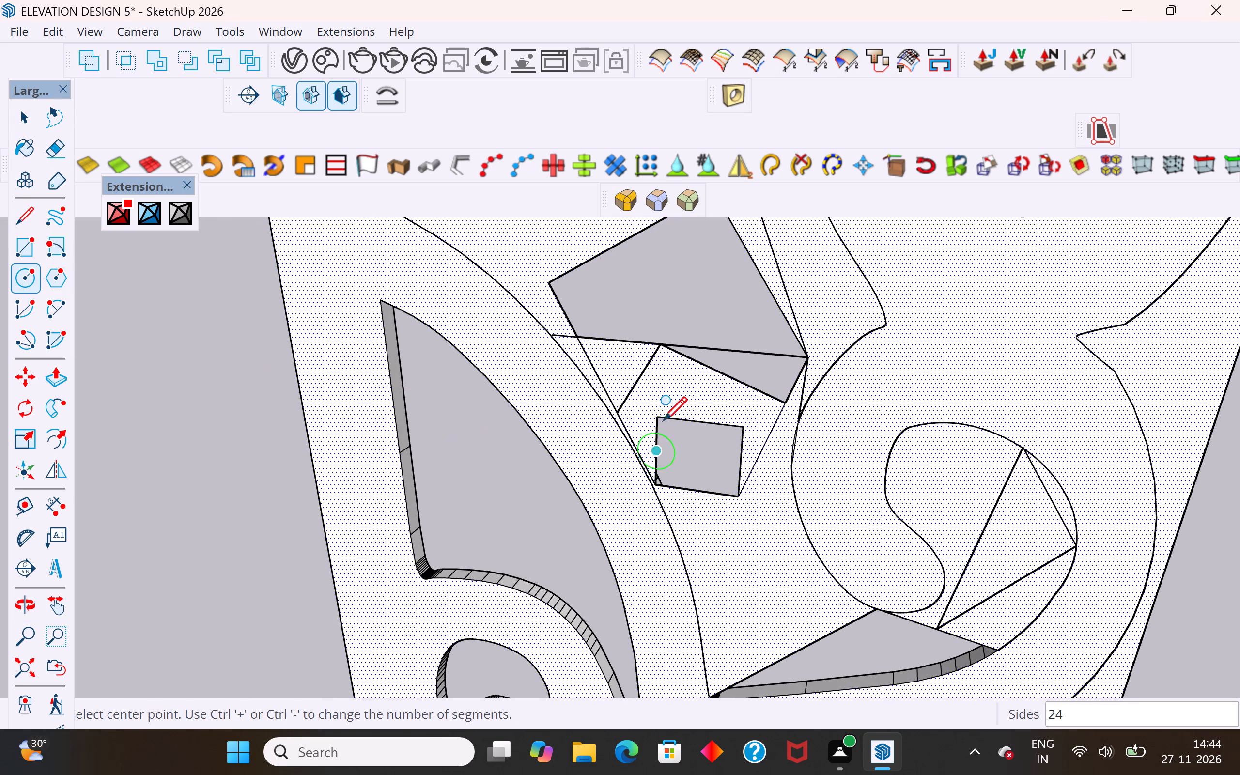
click(657, 415)
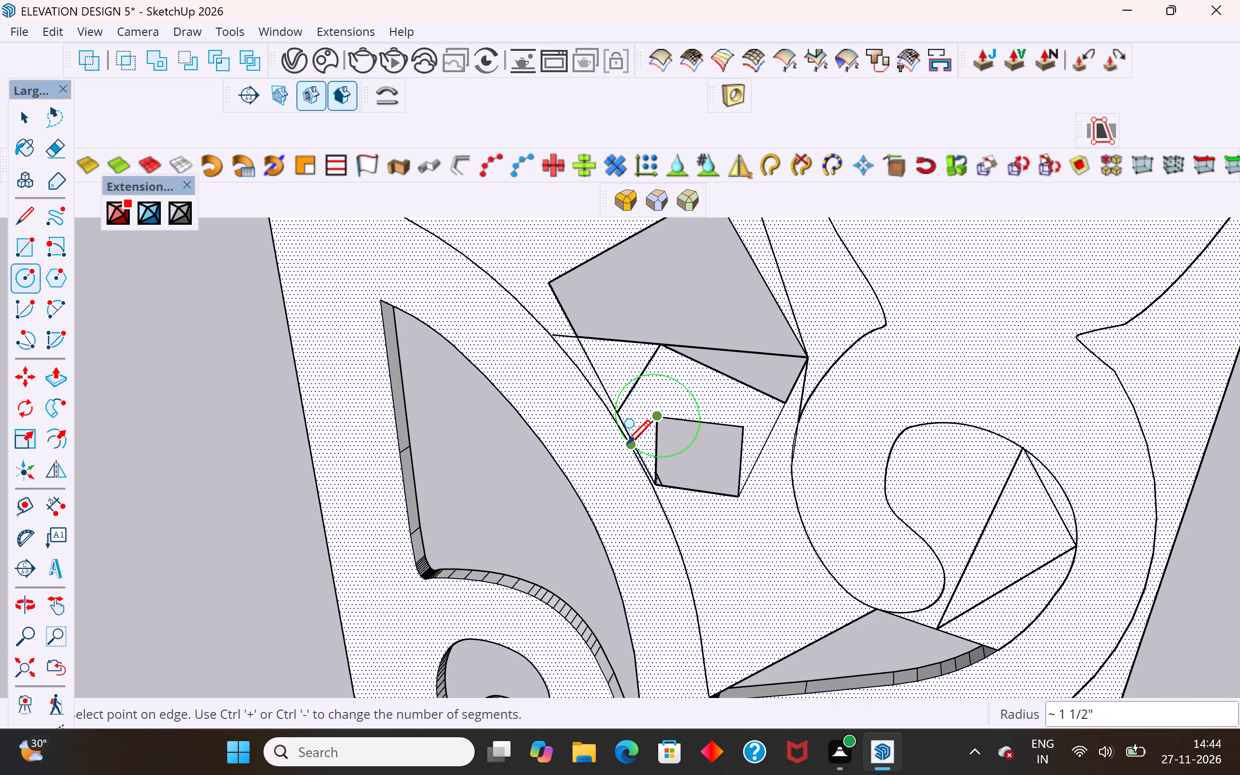
scroll(627, 446, up, 12)
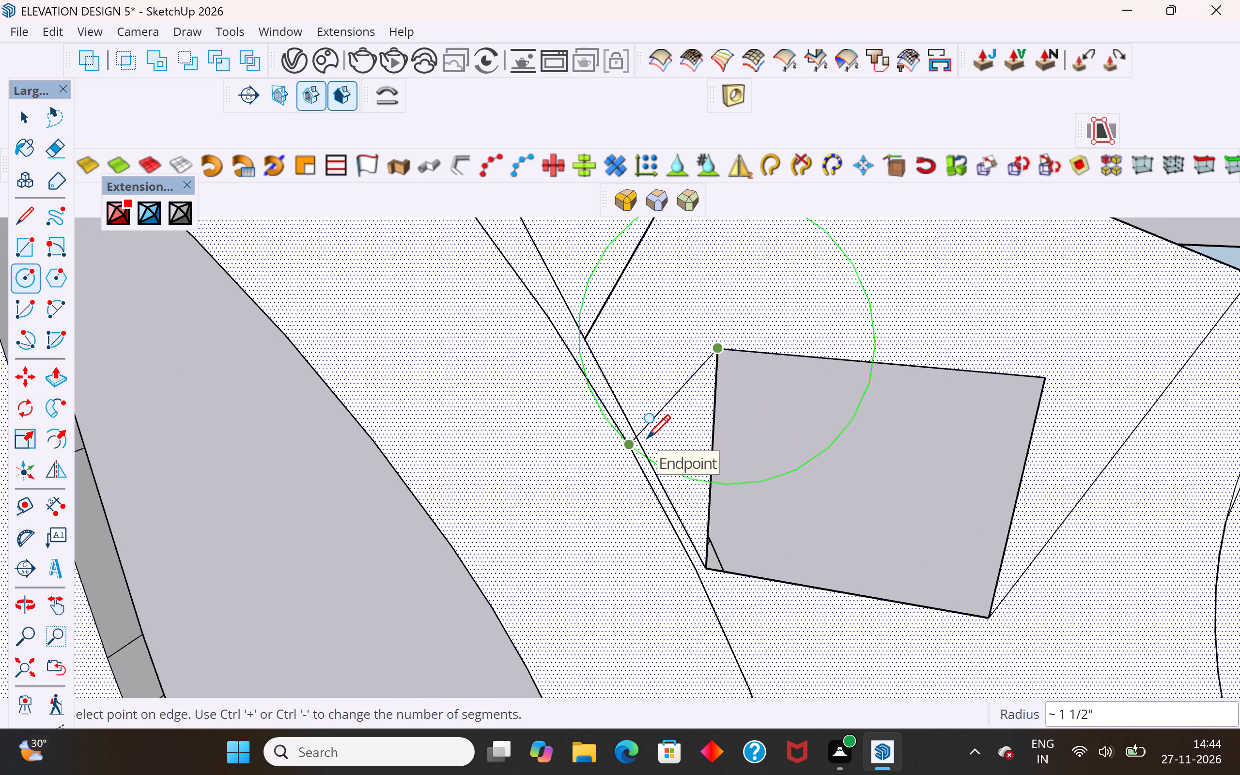
click(685, 436)
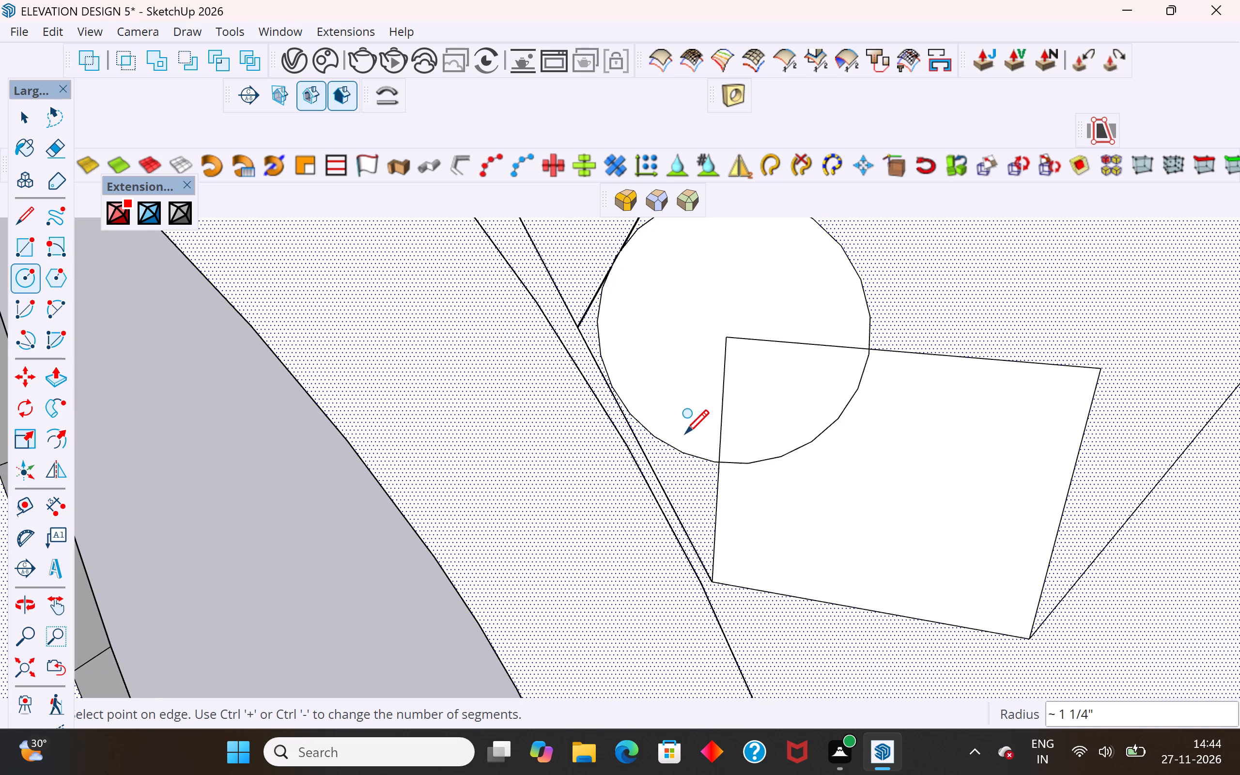
scroll(777, 490, down, 14)
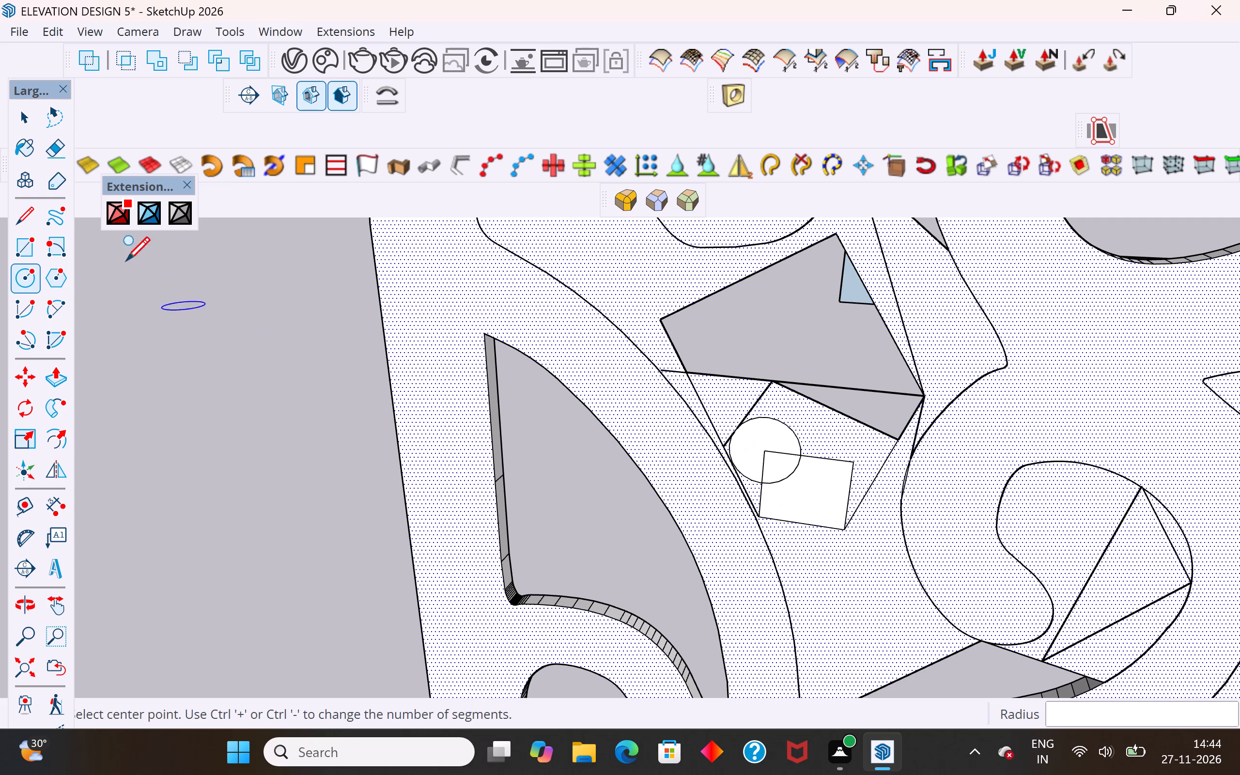
Delete the faces inside the overlapping rectangle and circle to open them through.
click(32, 107)
click(824, 480)
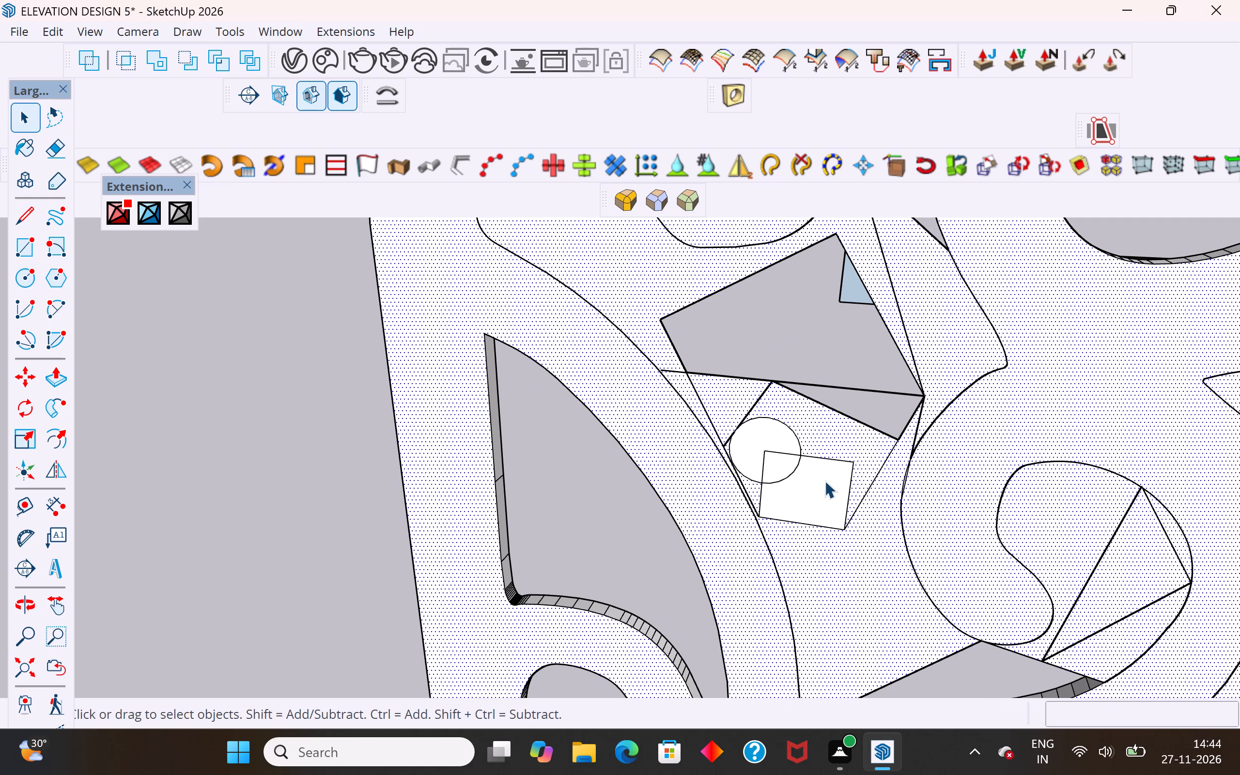
key(Delete)
click(784, 463)
key(Delete)
click(777, 439)
key(Delete)
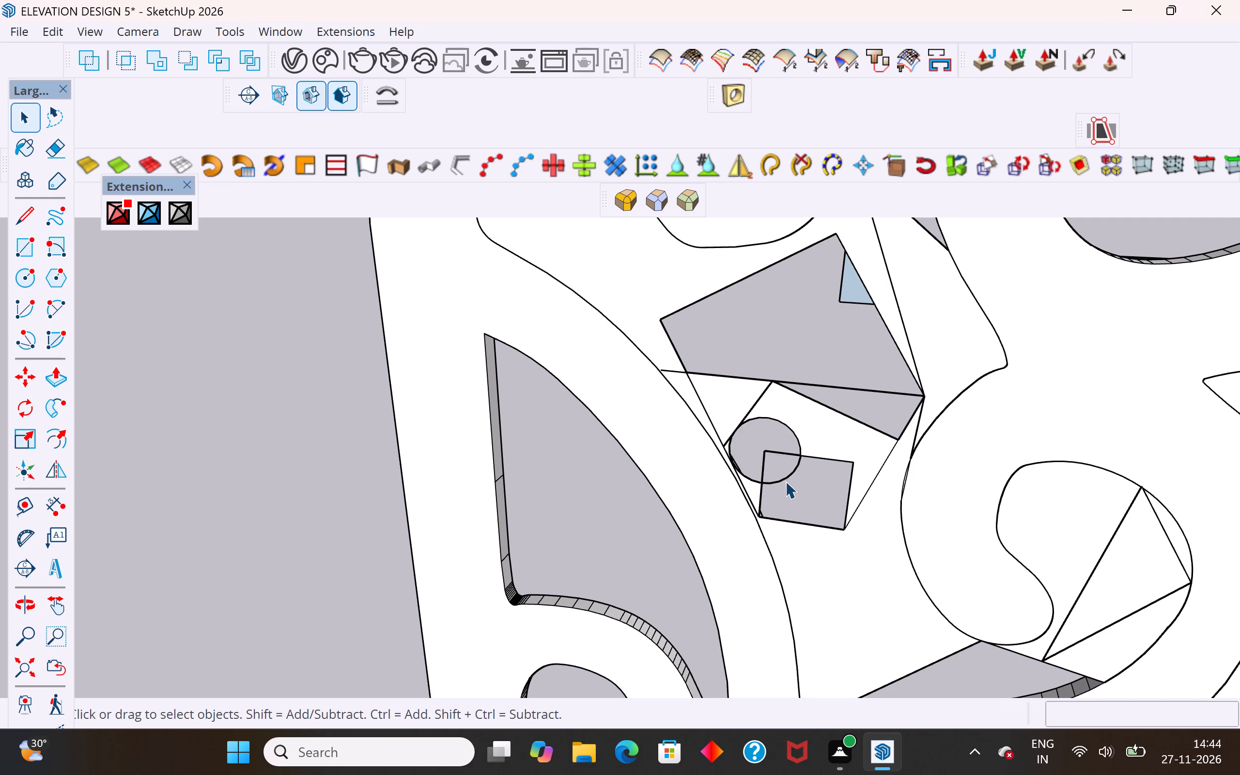
Erase the rectangle and circle edges crossing inside the overlap so the two holes merge into one opening.
click(786, 475)
key(Delete)
click(782, 459)
key(Delete)
click(776, 453)
key(Delete)
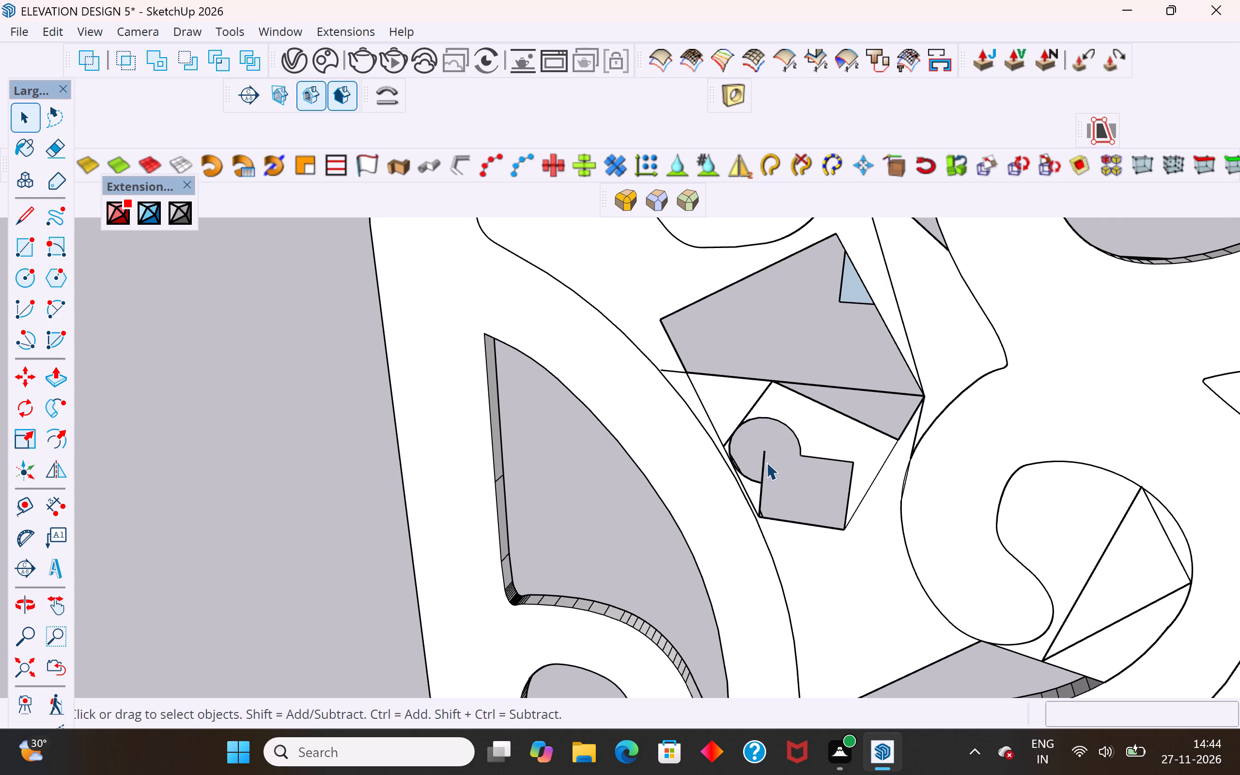
click(766, 462)
key(Delete)
Move the plain frame from behind the scrollwork screen about 93' 9 7/8" away, past the arched block.
middle_drag(805, 452, 775, 389)
scroll(775, 391, down, 4)
middle_drag(844, 425, 855, 376)
middle_drag(840, 403, 905, 400)
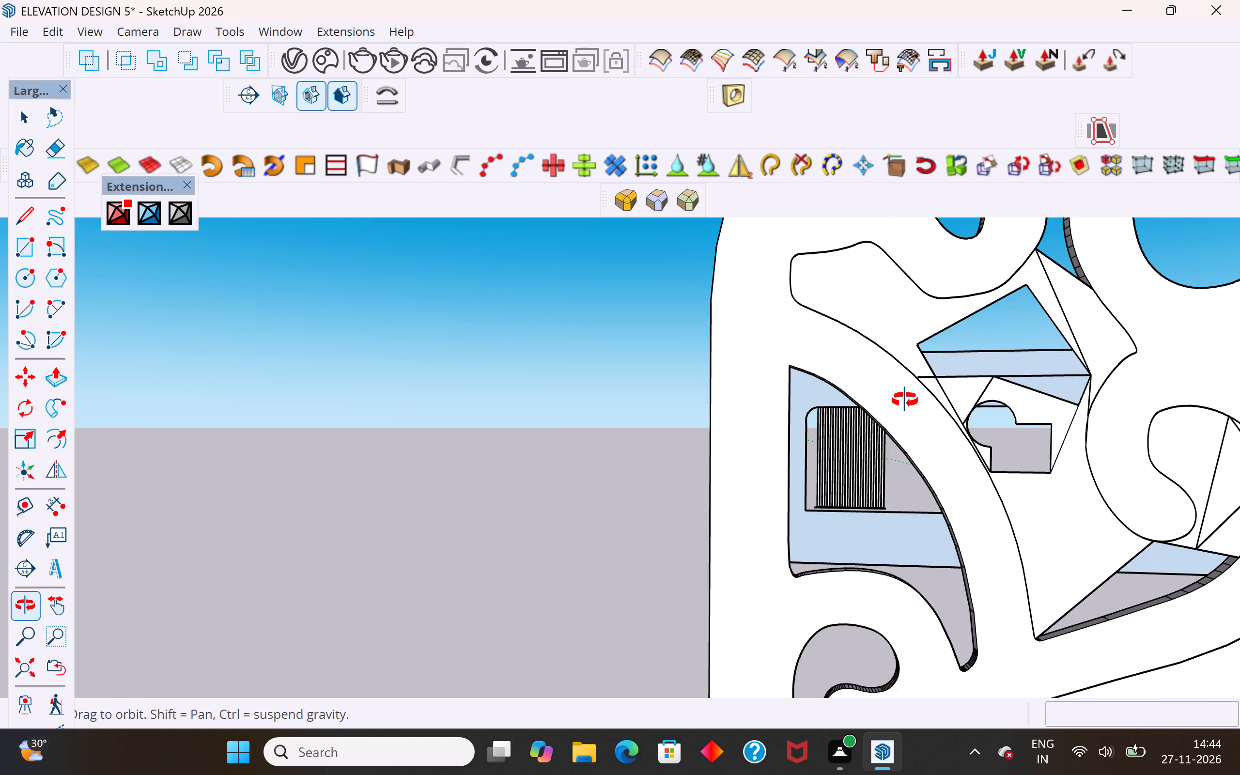
middle_drag(905, 400, 901, 403)
scroll(687, 458, down, 4)
click(37, 665)
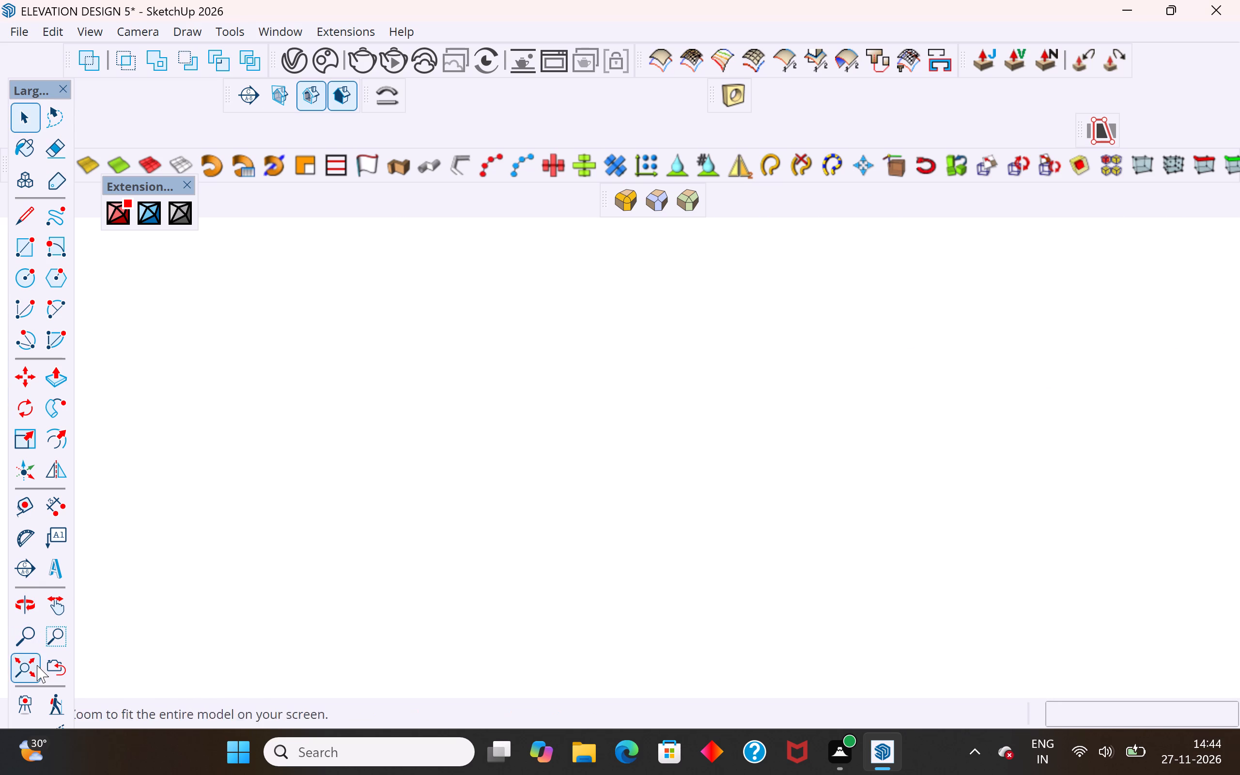
middle_drag(460, 579, 496, 588)
middle_drag(605, 544, 826, 543)
scroll(741, 450, up, 1)
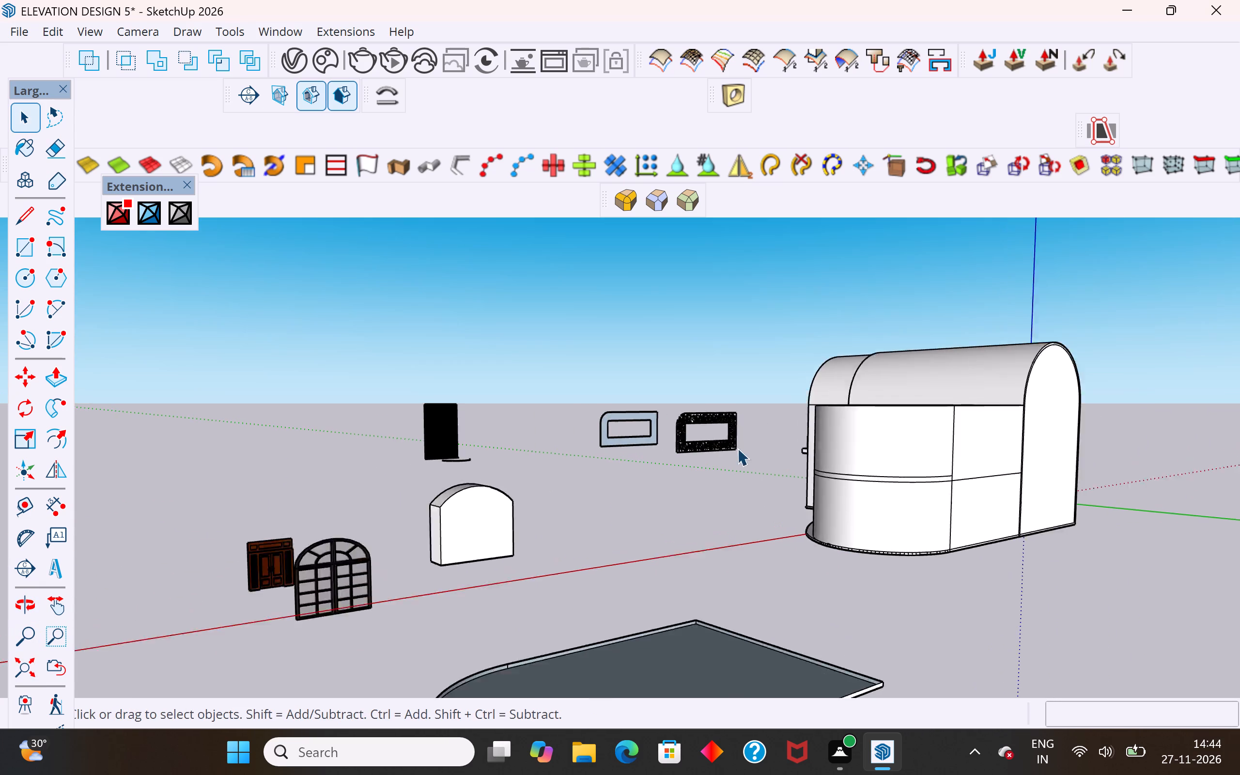
scroll(737, 448, up, 17)
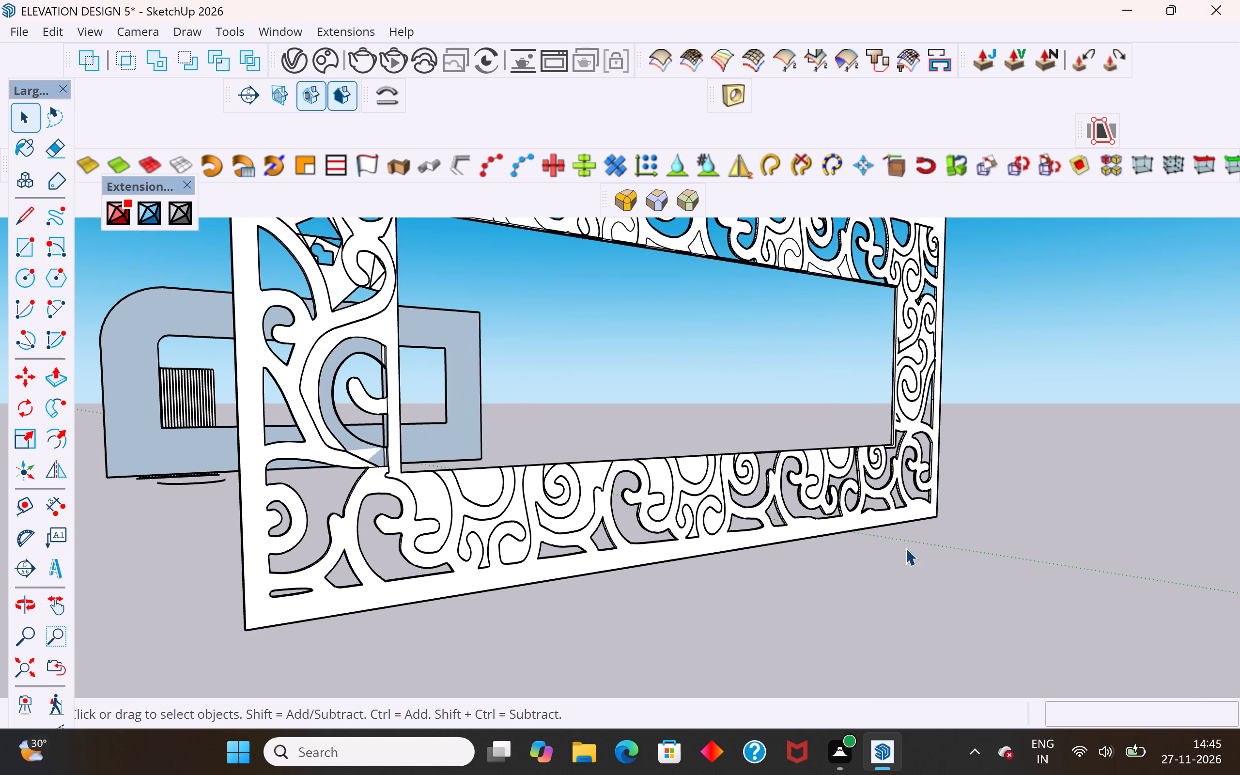
scroll(643, 439, down, 3)
middle_drag(643, 445, 581, 448)
click(407, 431)
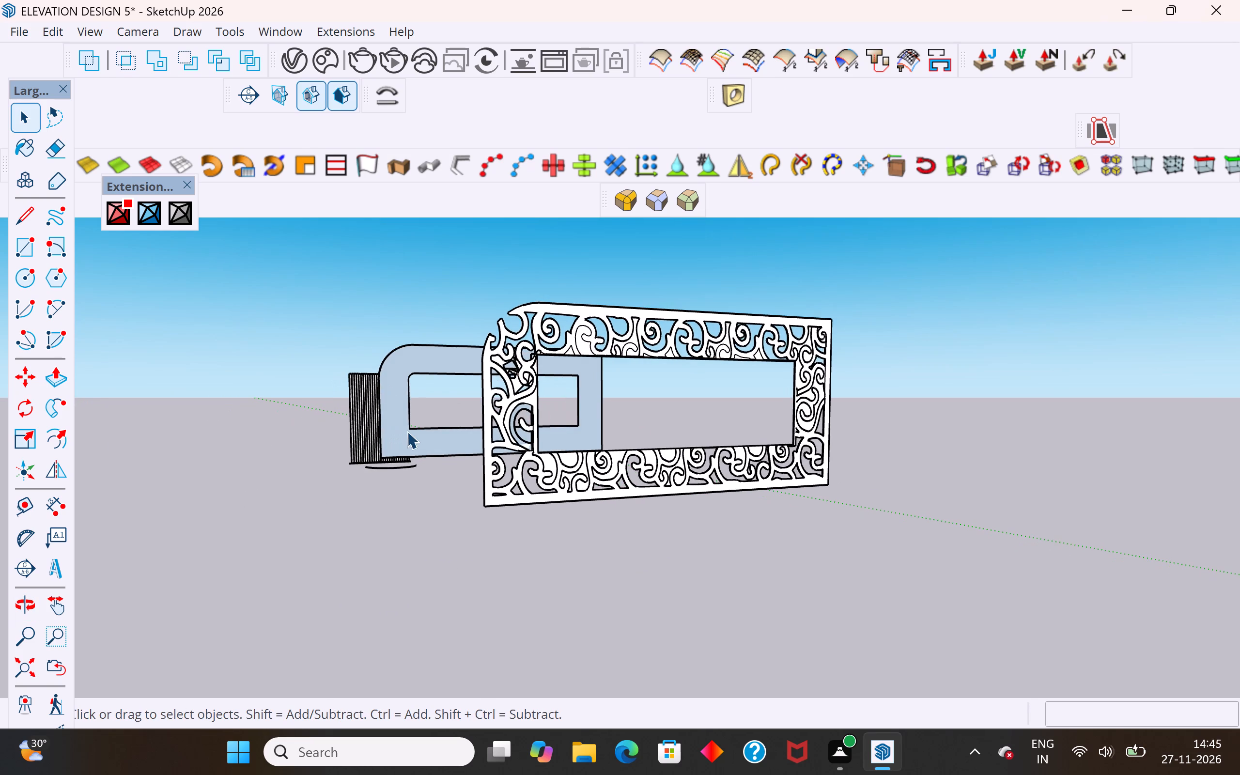
key(m)
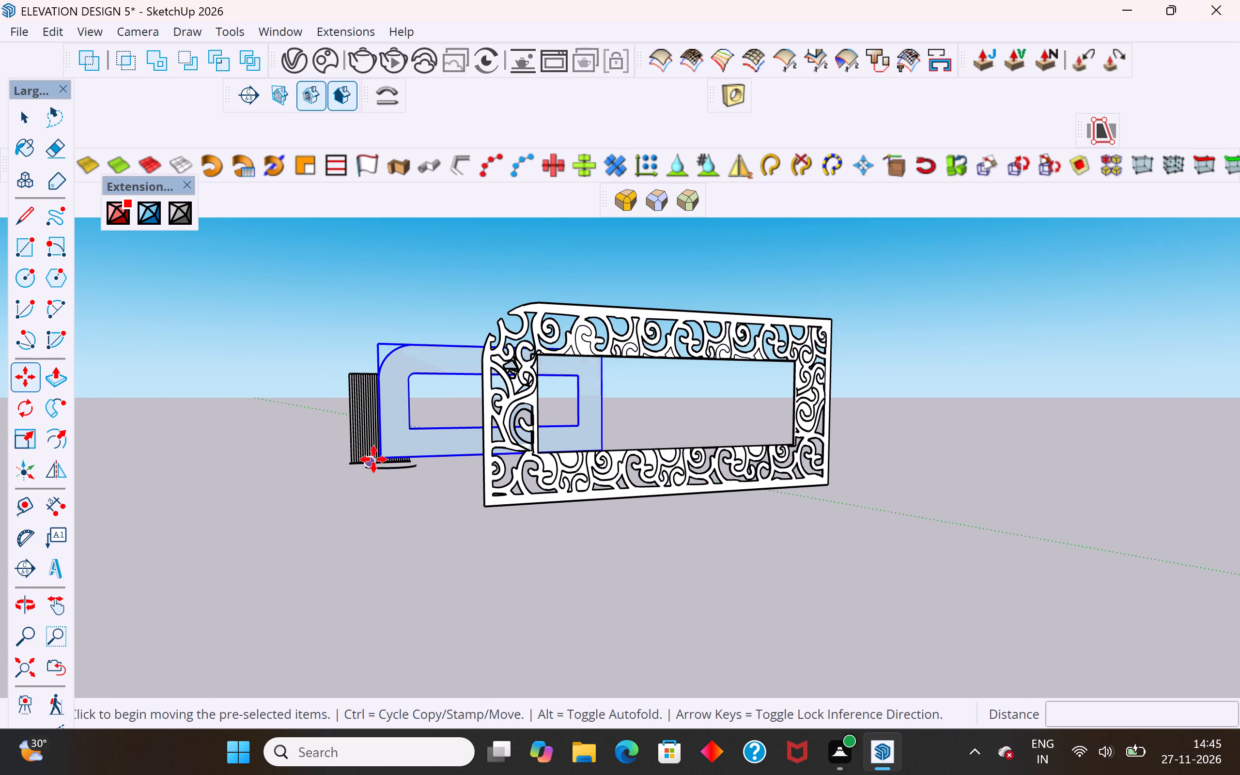
click(384, 454)
scroll(408, 434, down, 4)
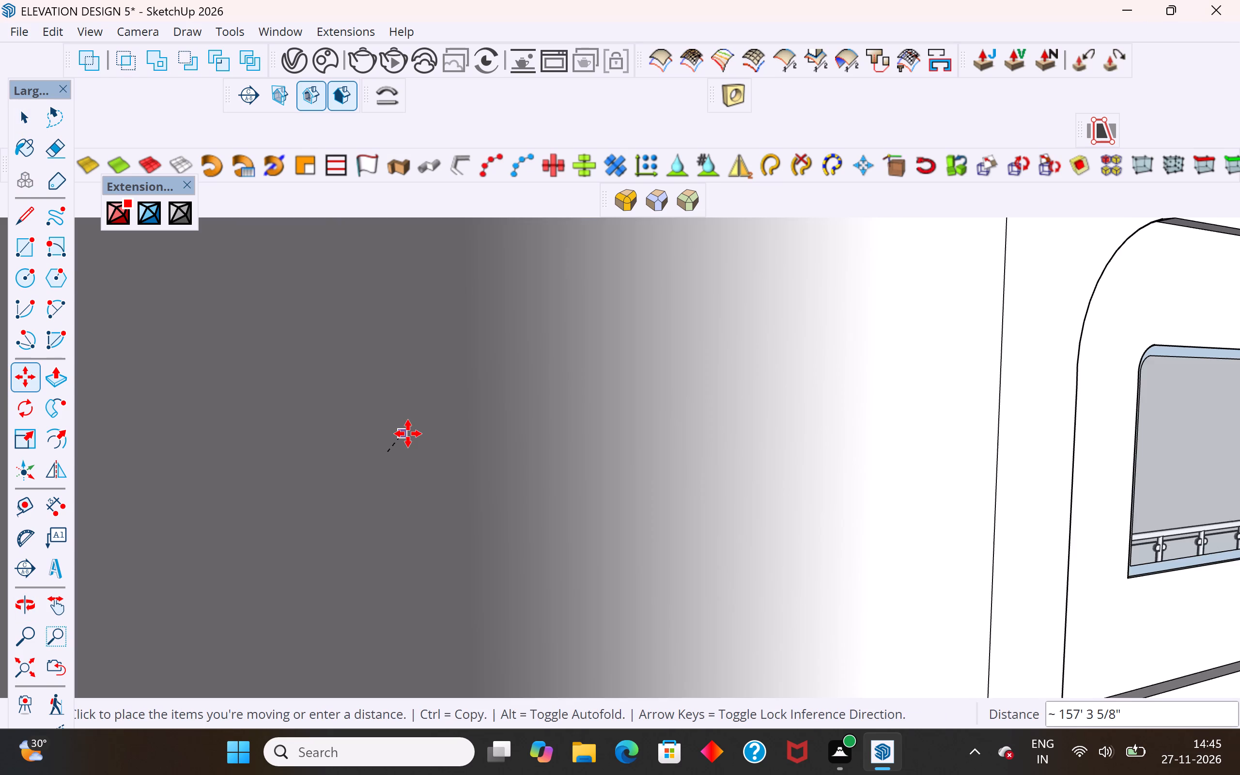
scroll(408, 434, down, 6)
middle_click(408, 434)
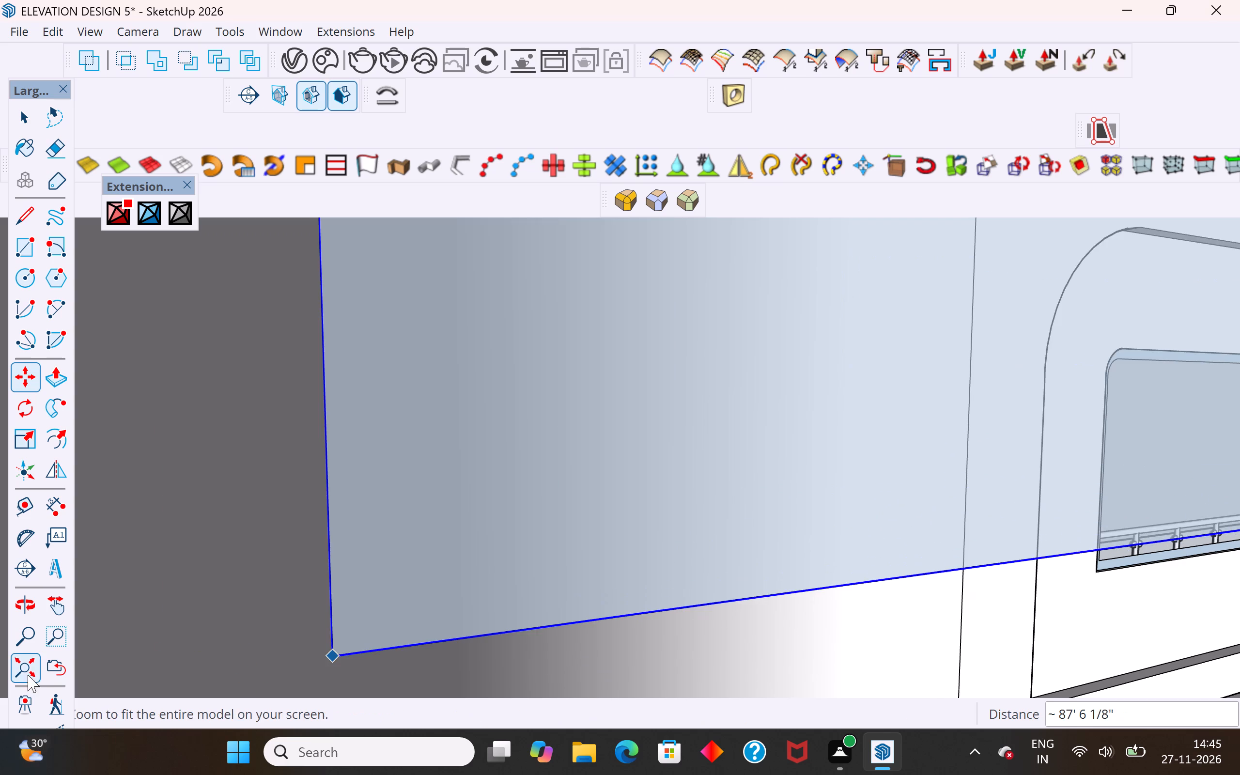
click(19, 666)
scroll(428, 611, down, 6)
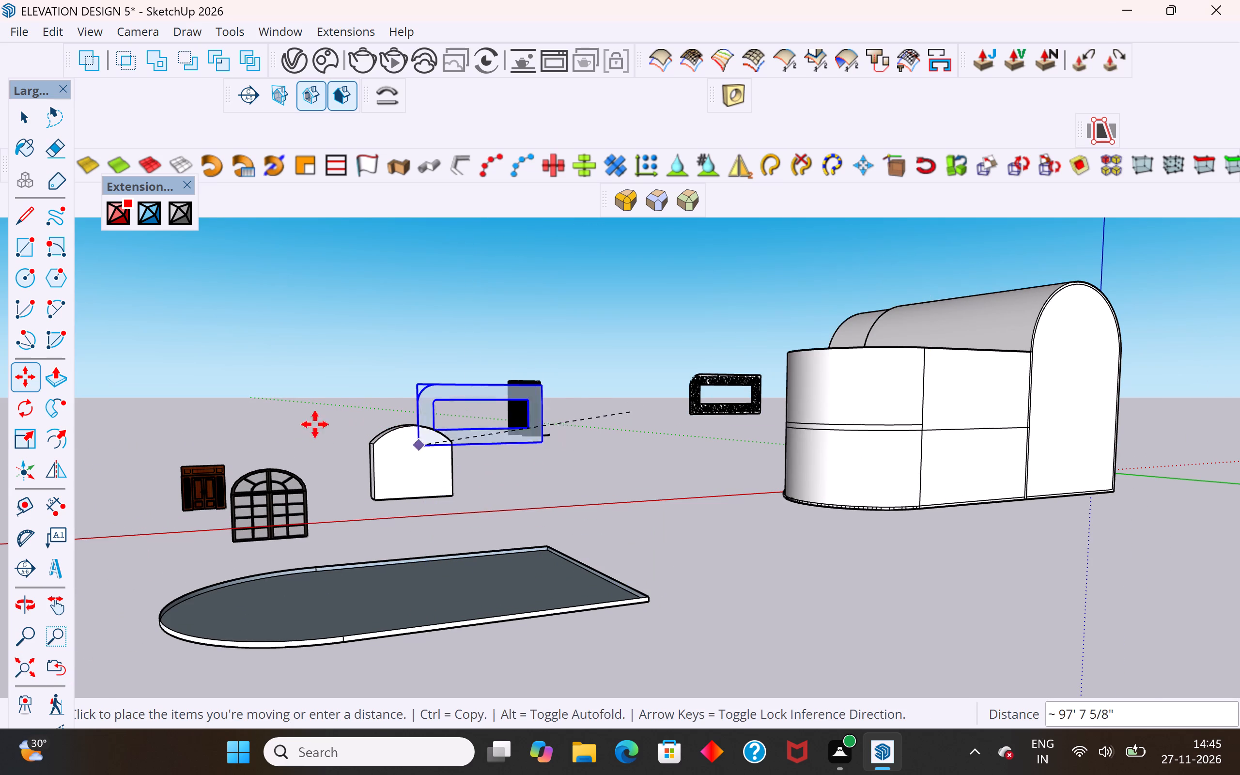
click(248, 408)
click(29, 123)
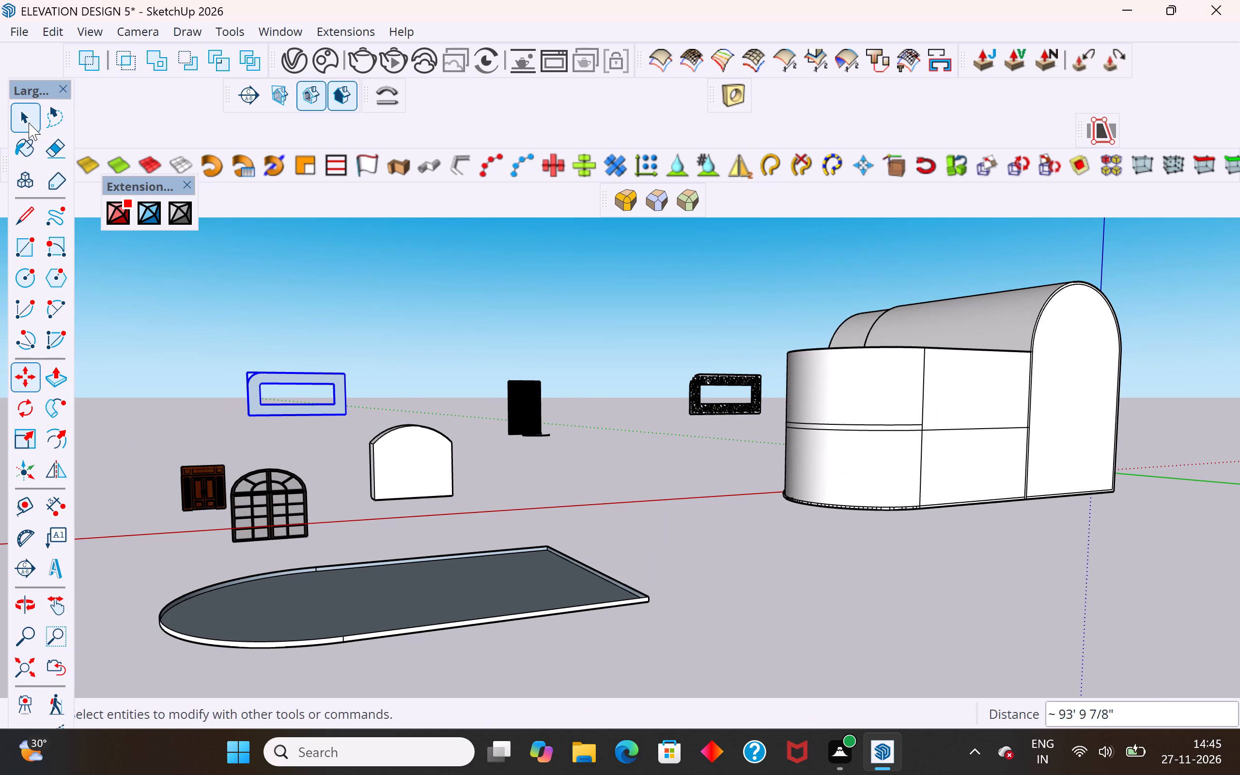
Examine the scrollwork screen and its corner motif's partly cut openings.
click(381, 324)
scroll(728, 370, up, 10)
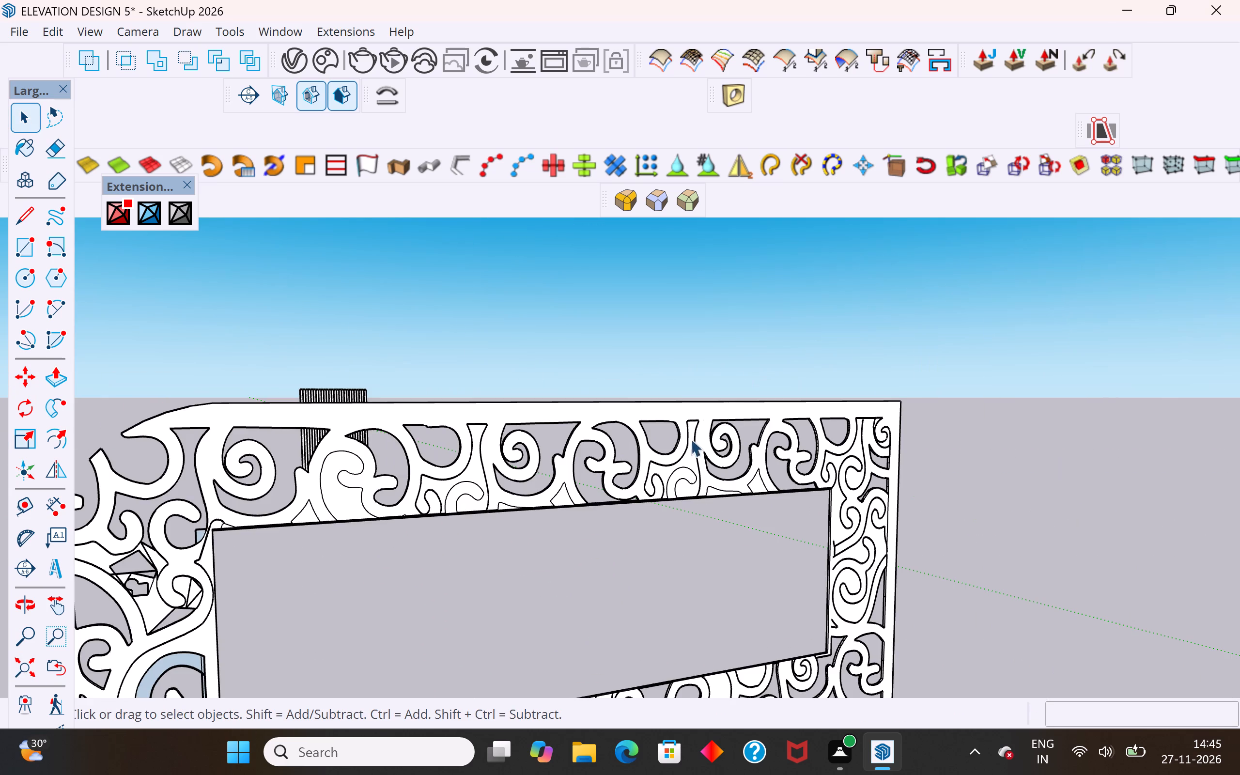
scroll(681, 400, down, 5)
scroll(394, 598, up, 3)
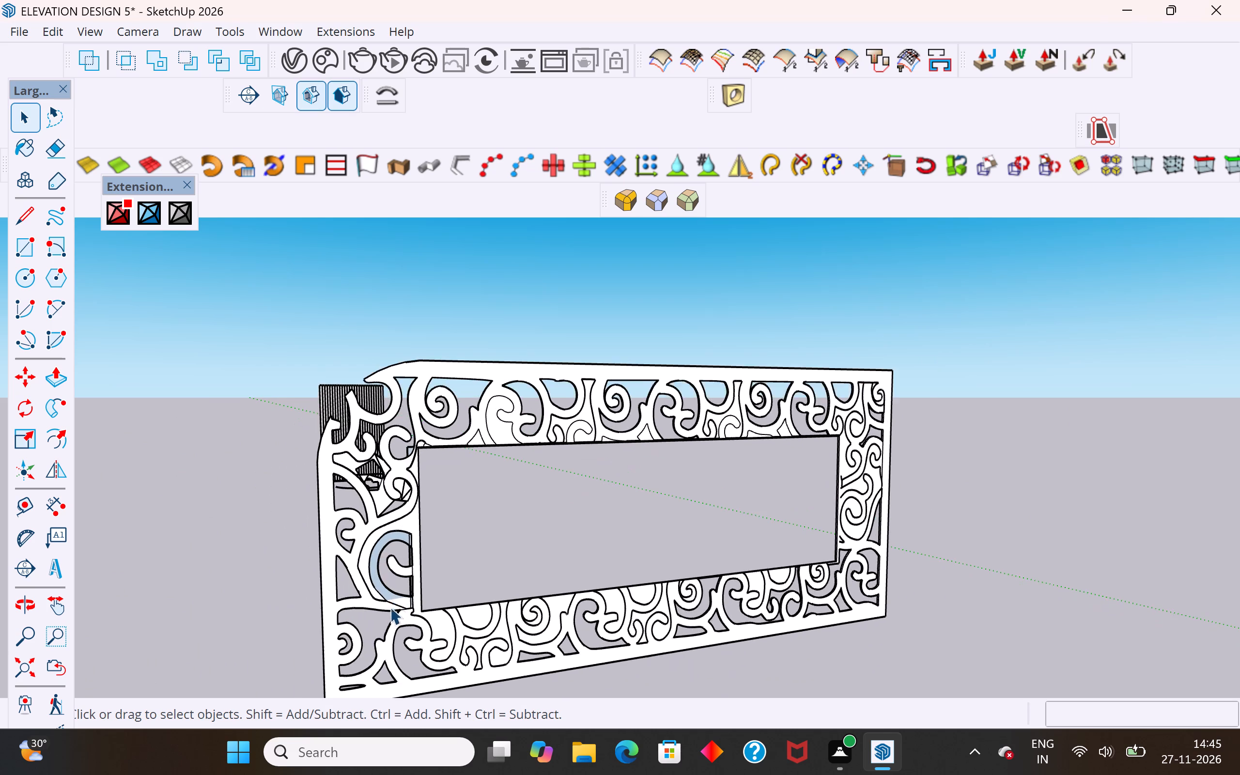
scroll(387, 606, up, 3)
click(378, 578)
scroll(363, 415, up, 4)
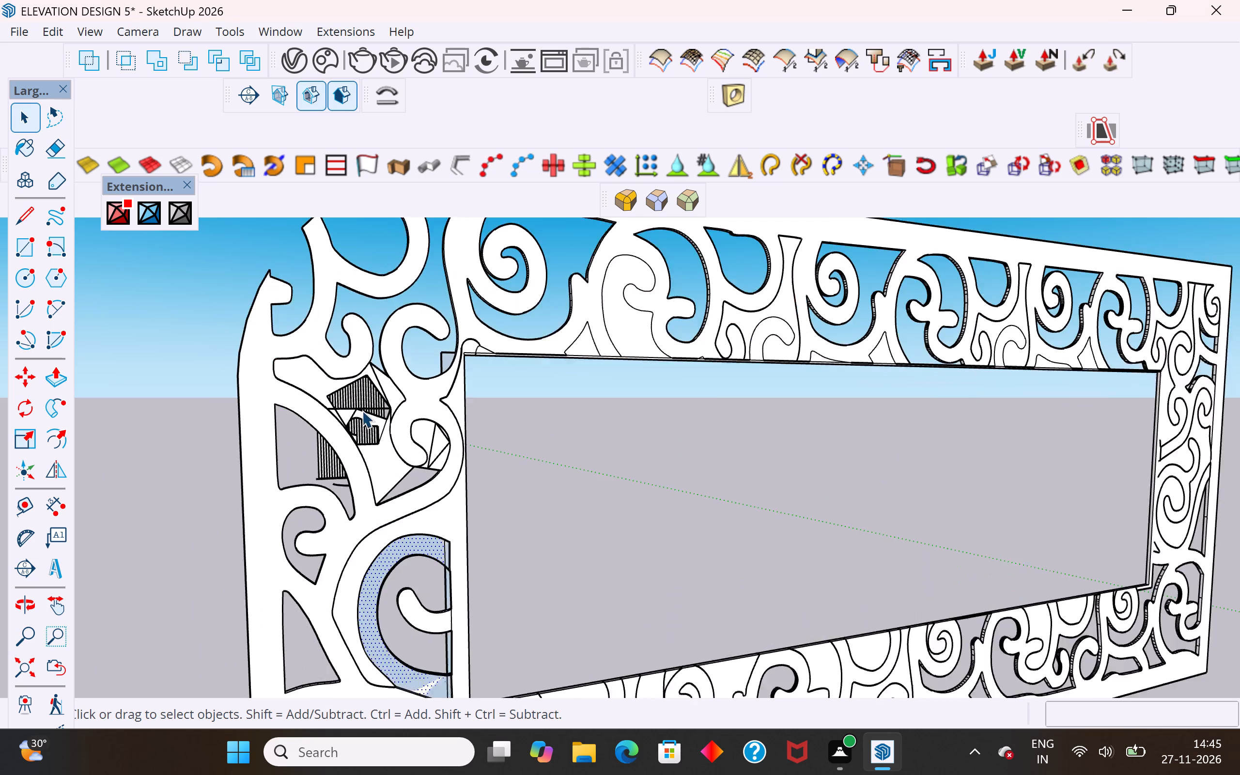
scroll(362, 410, up, 6)
click(400, 511)
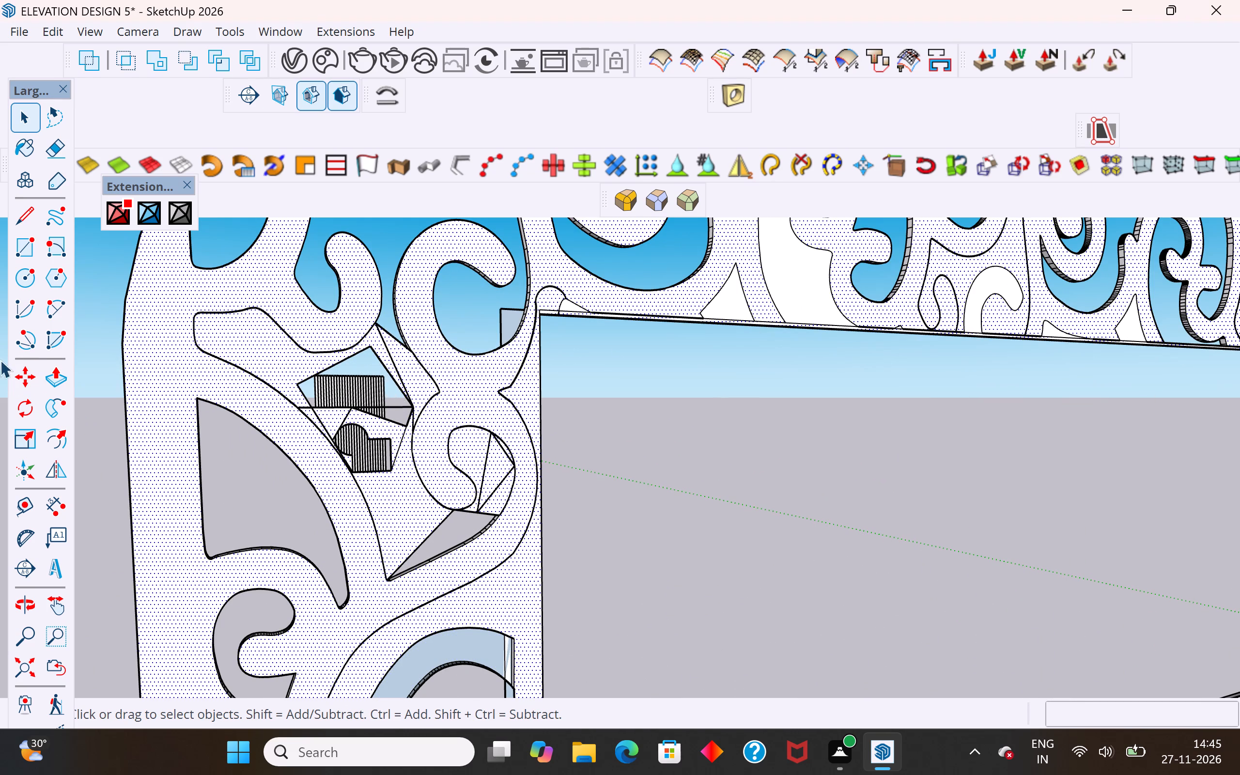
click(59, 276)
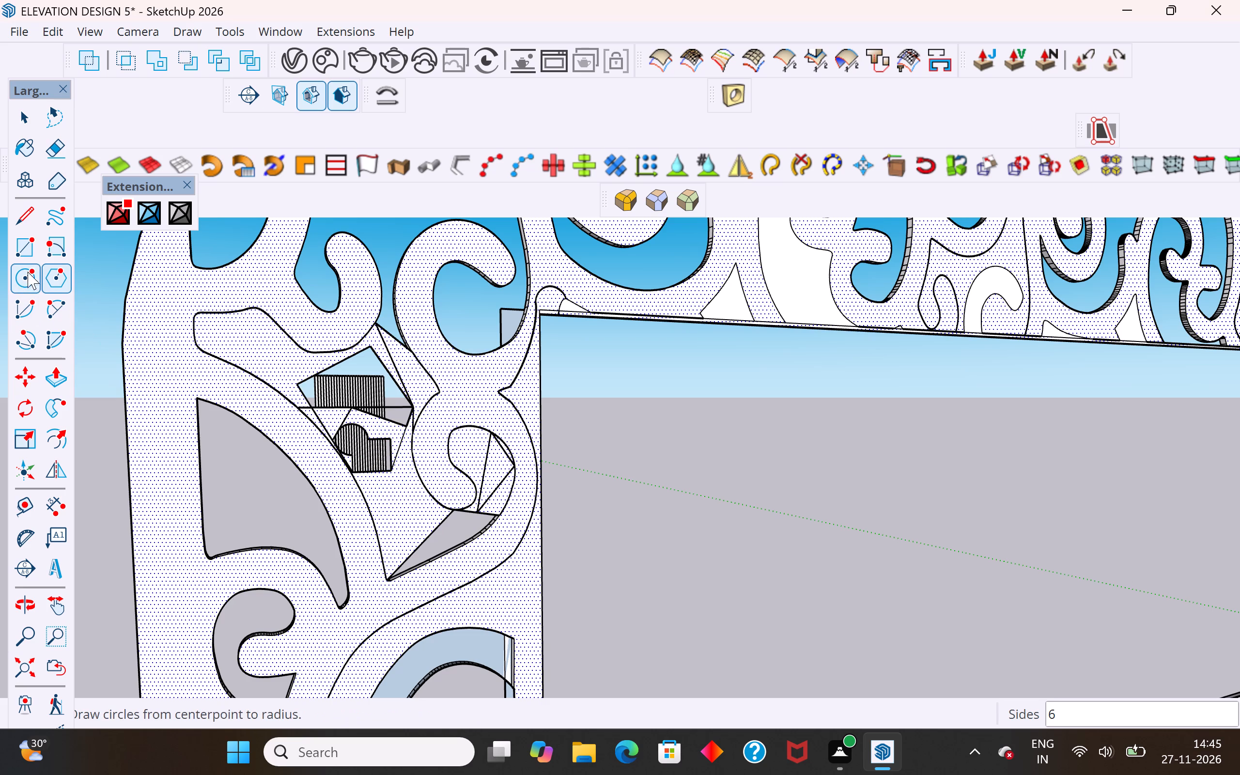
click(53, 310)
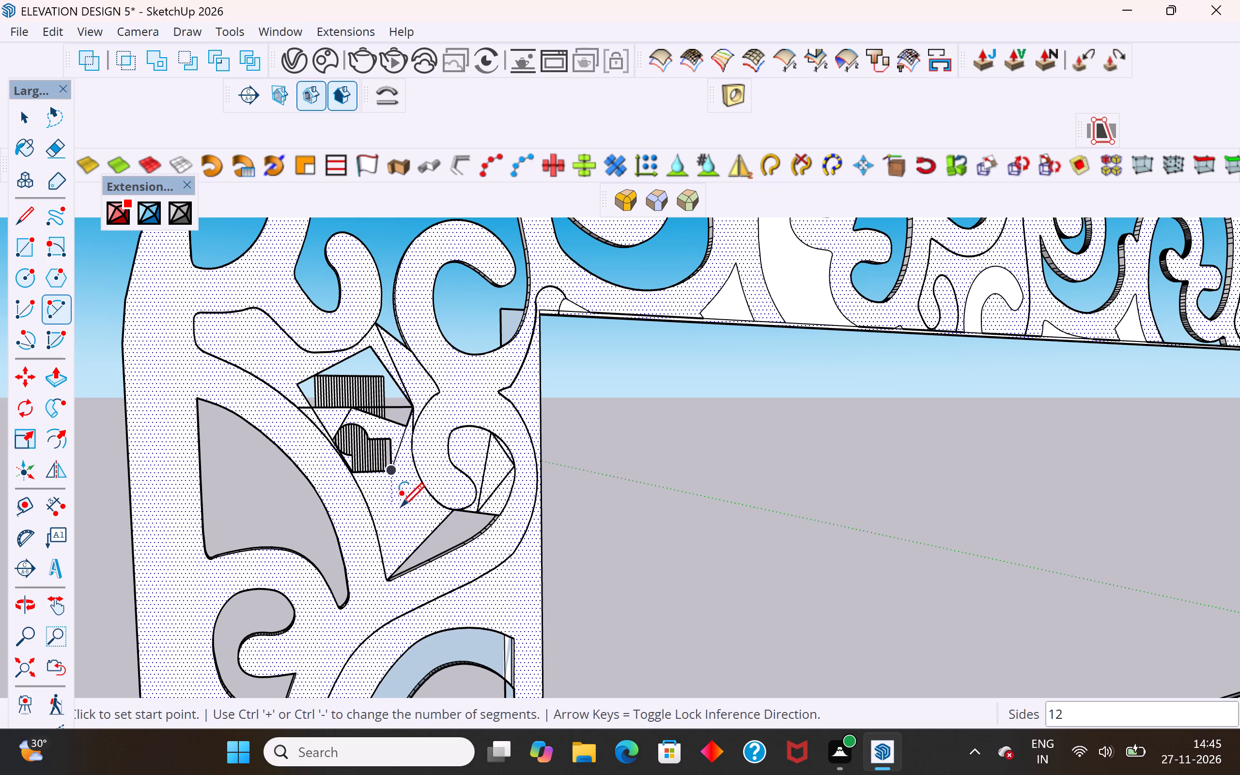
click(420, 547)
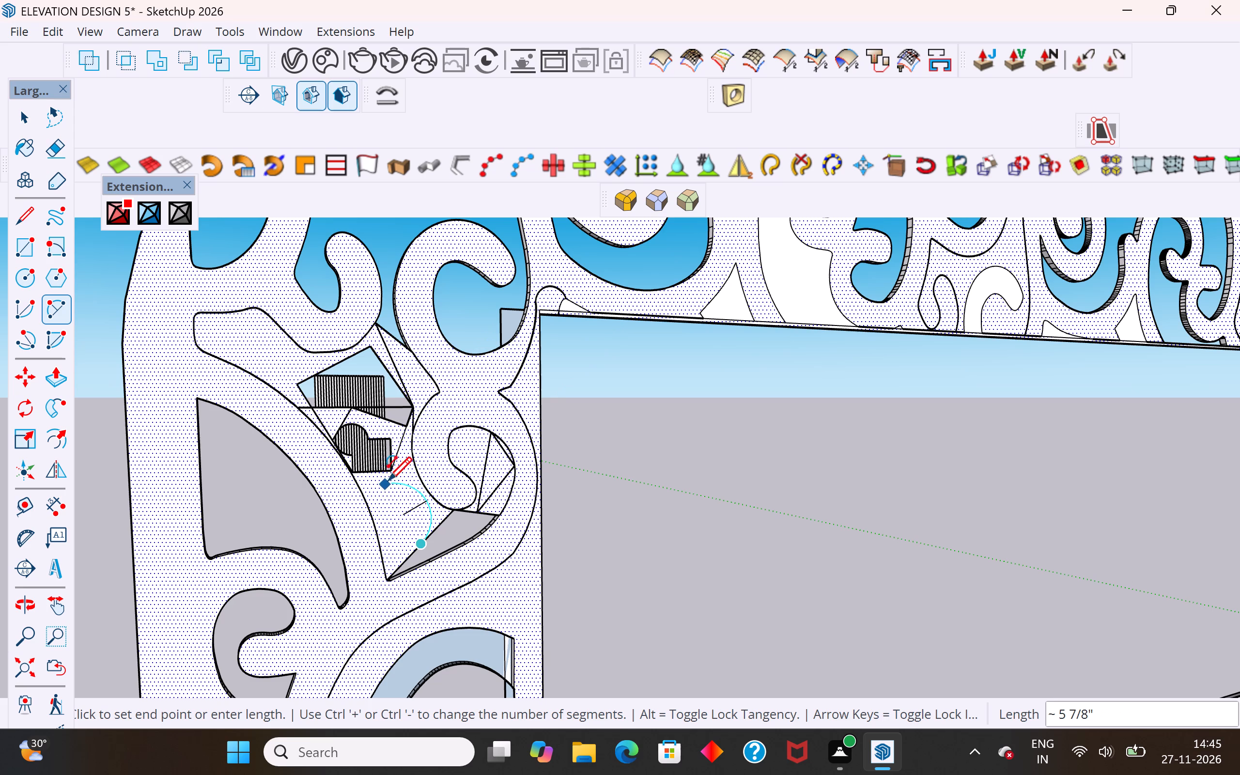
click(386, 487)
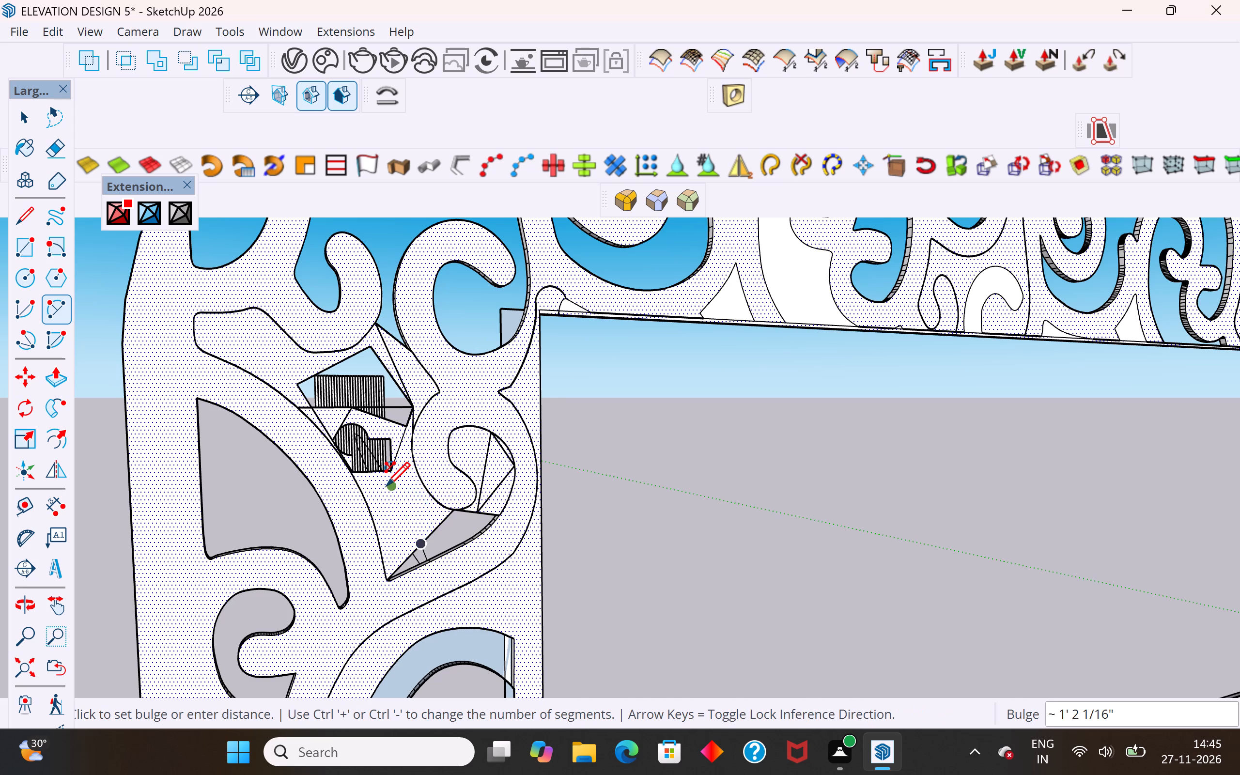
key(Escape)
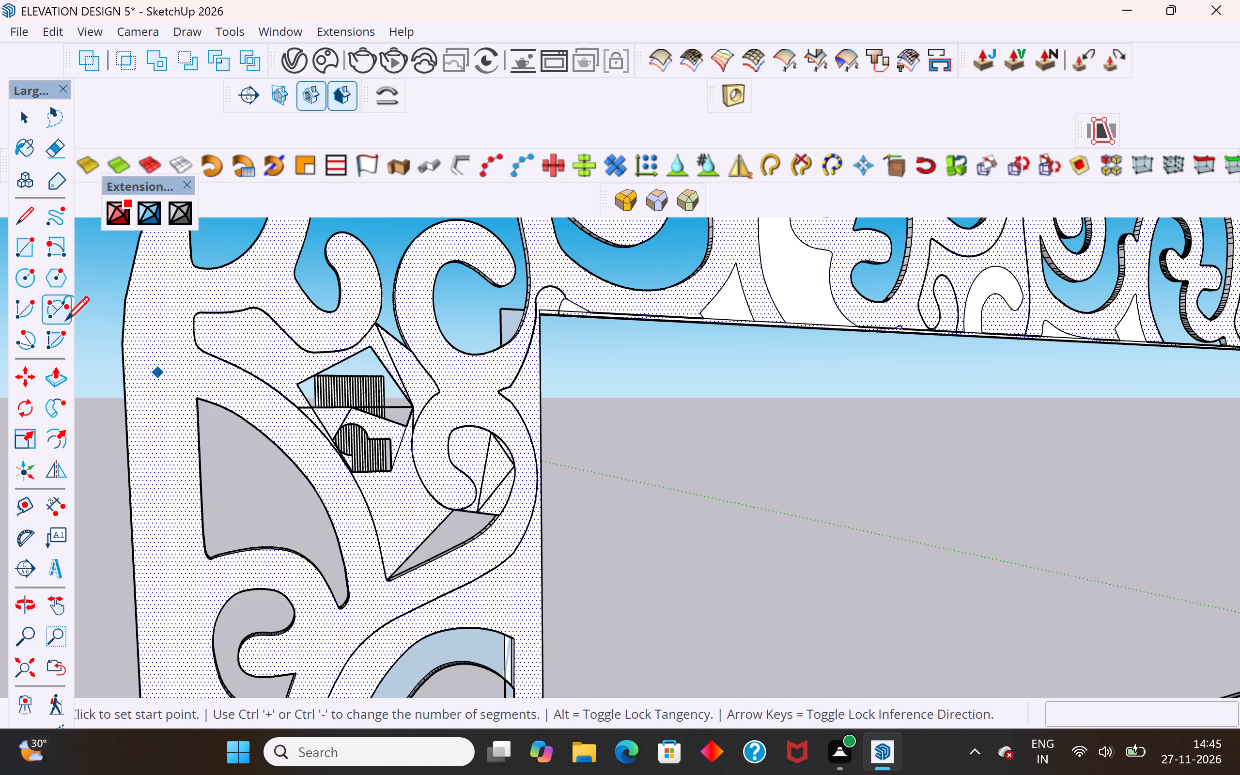
Draw lines of about 2 13/16" and 4 3/16" from the spiral's base to the merged hole's lower corner.
click(32, 209)
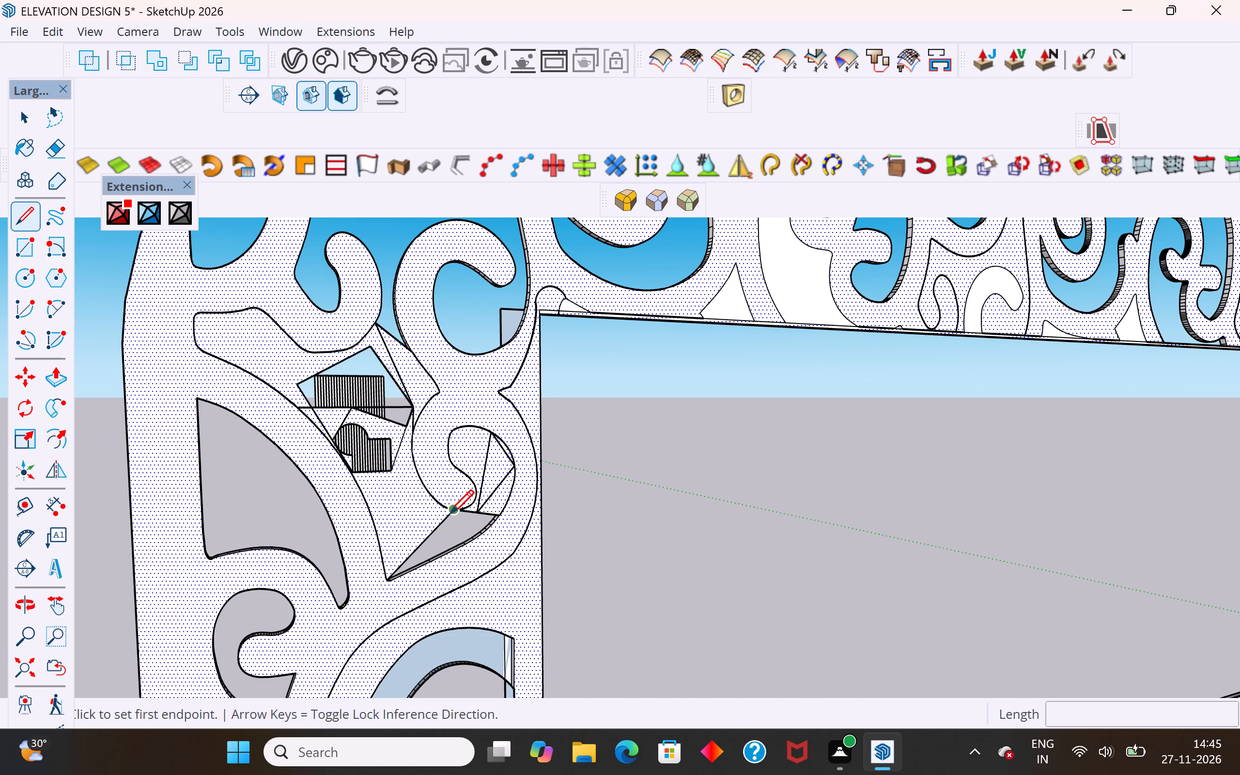
click(450, 515)
click(415, 509)
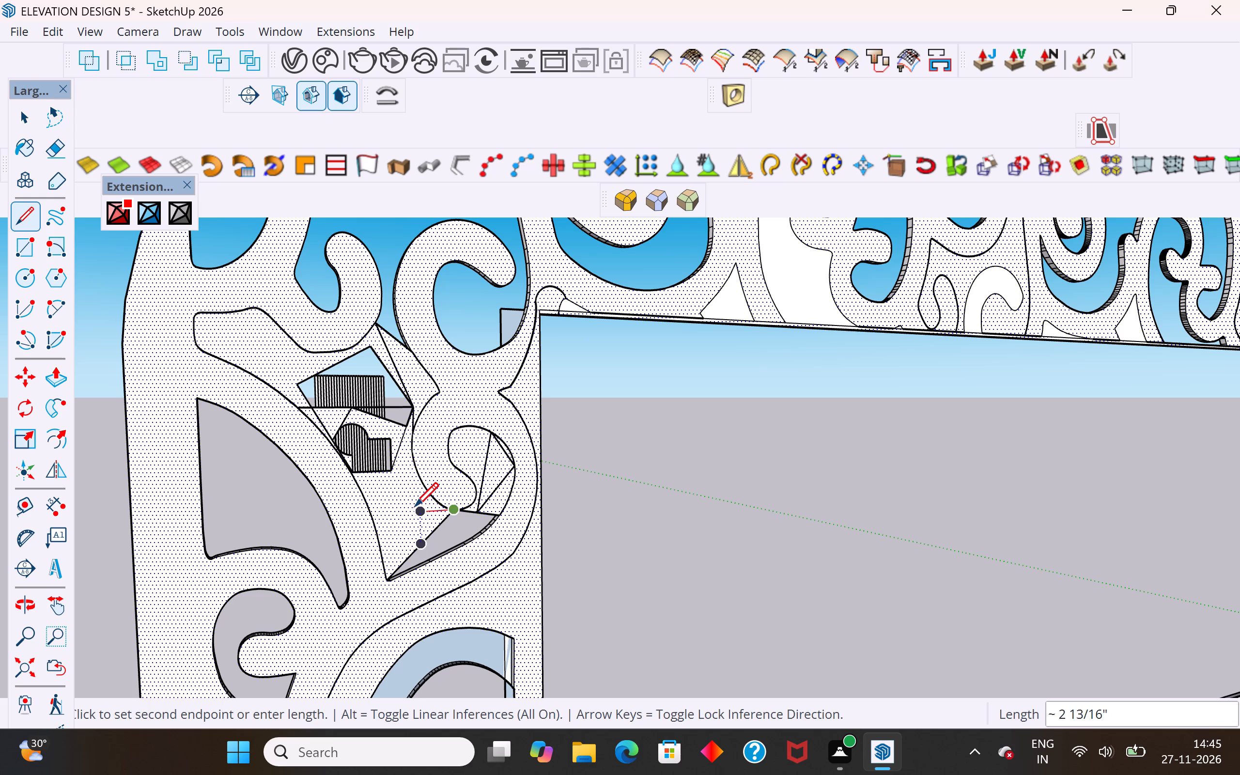
click(395, 466)
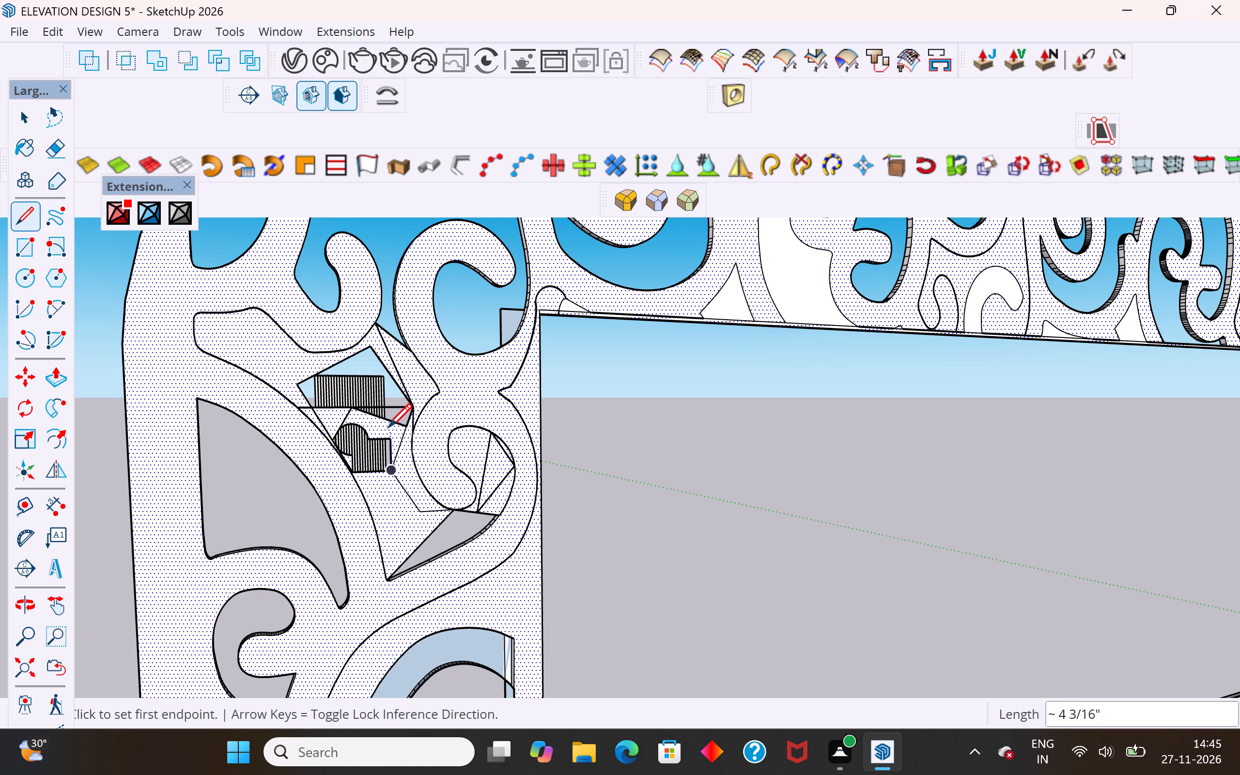
Draw connected lines from the small shapes' top corner to the triangular opening's lower tip, ending with a segment of about 6 15/16" toward the spiral's base.
click(355, 409)
click(385, 520)
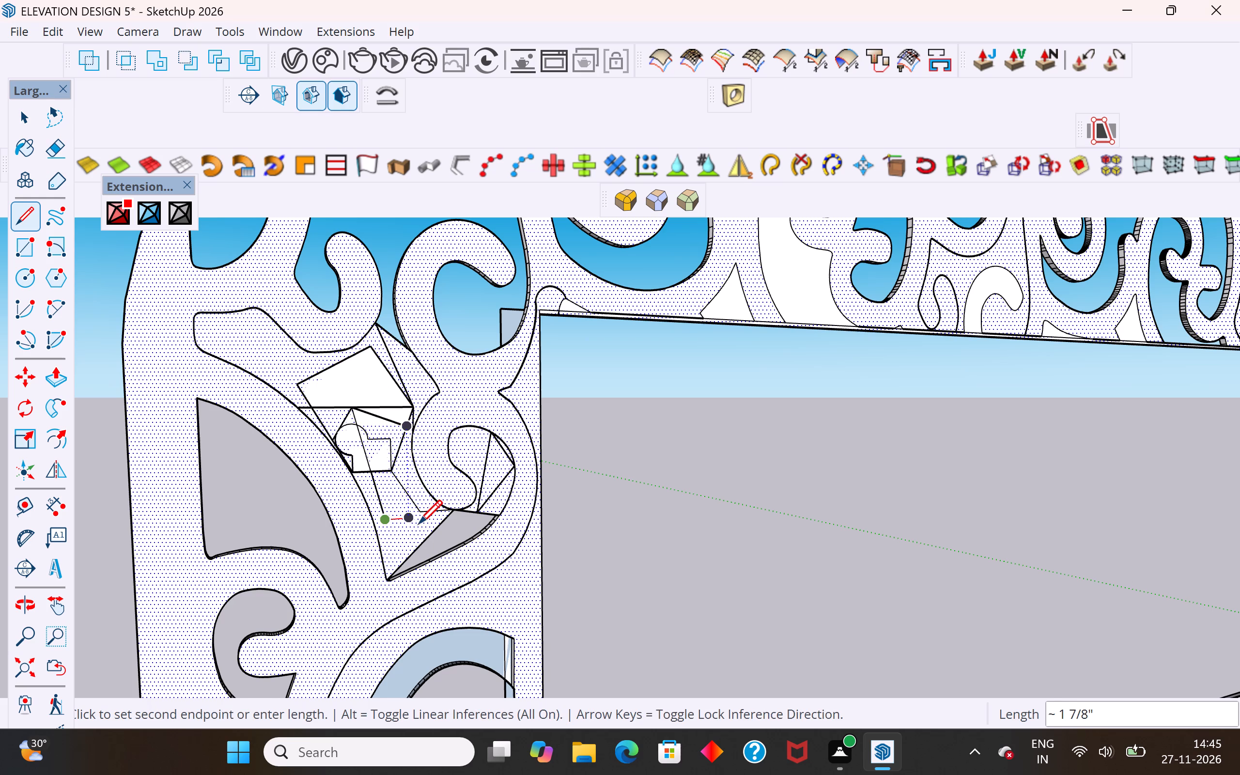
click(389, 580)
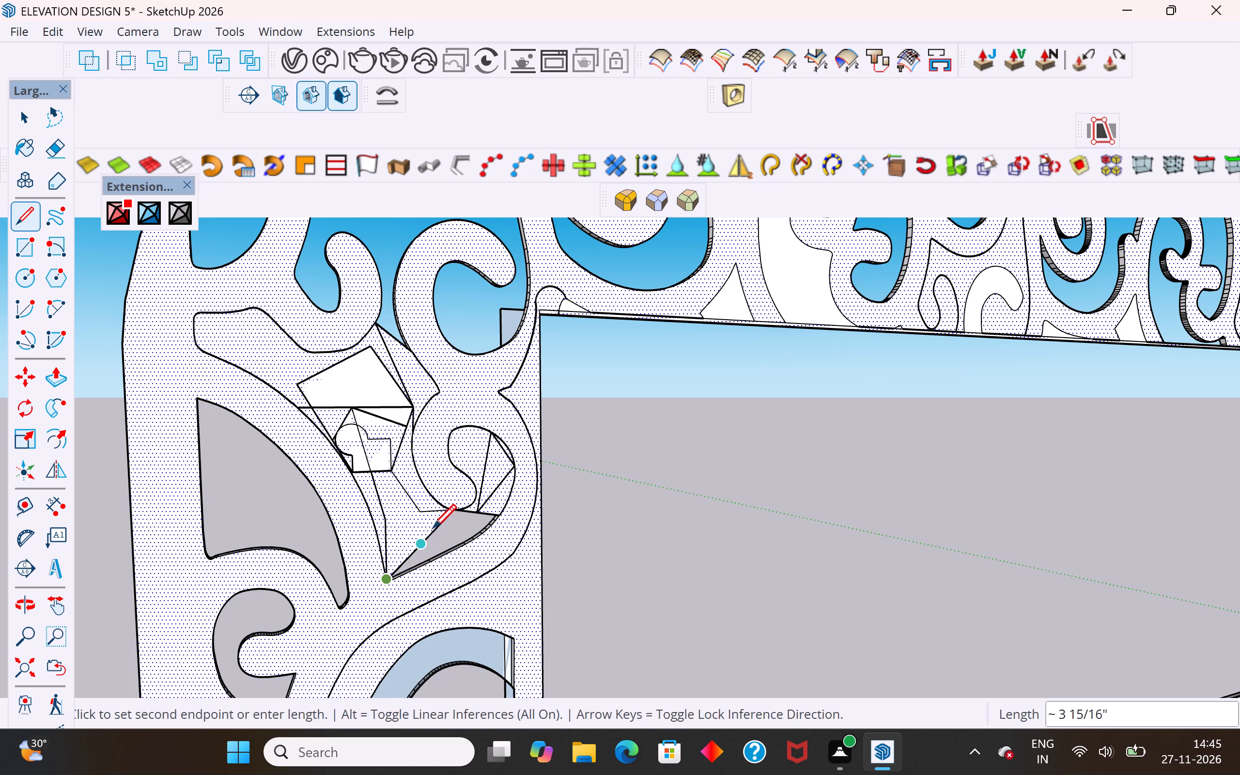
click(435, 515)
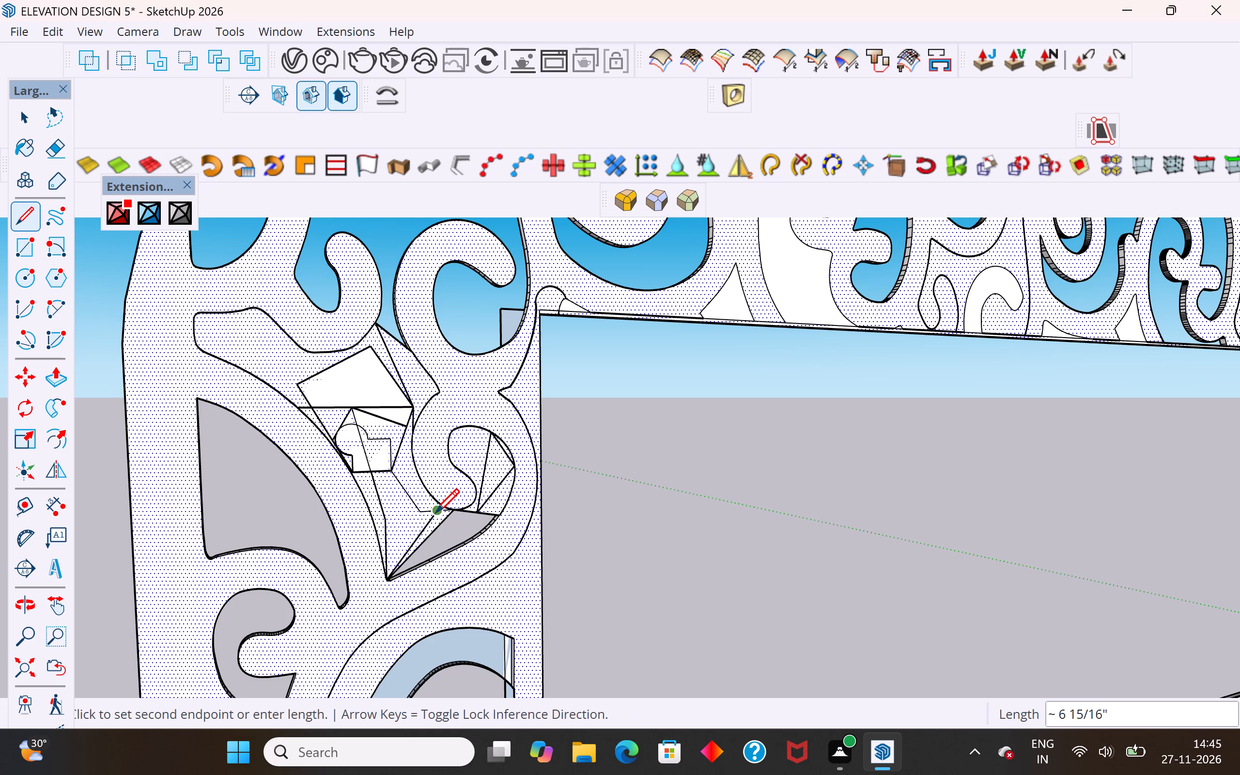
key(Escape)
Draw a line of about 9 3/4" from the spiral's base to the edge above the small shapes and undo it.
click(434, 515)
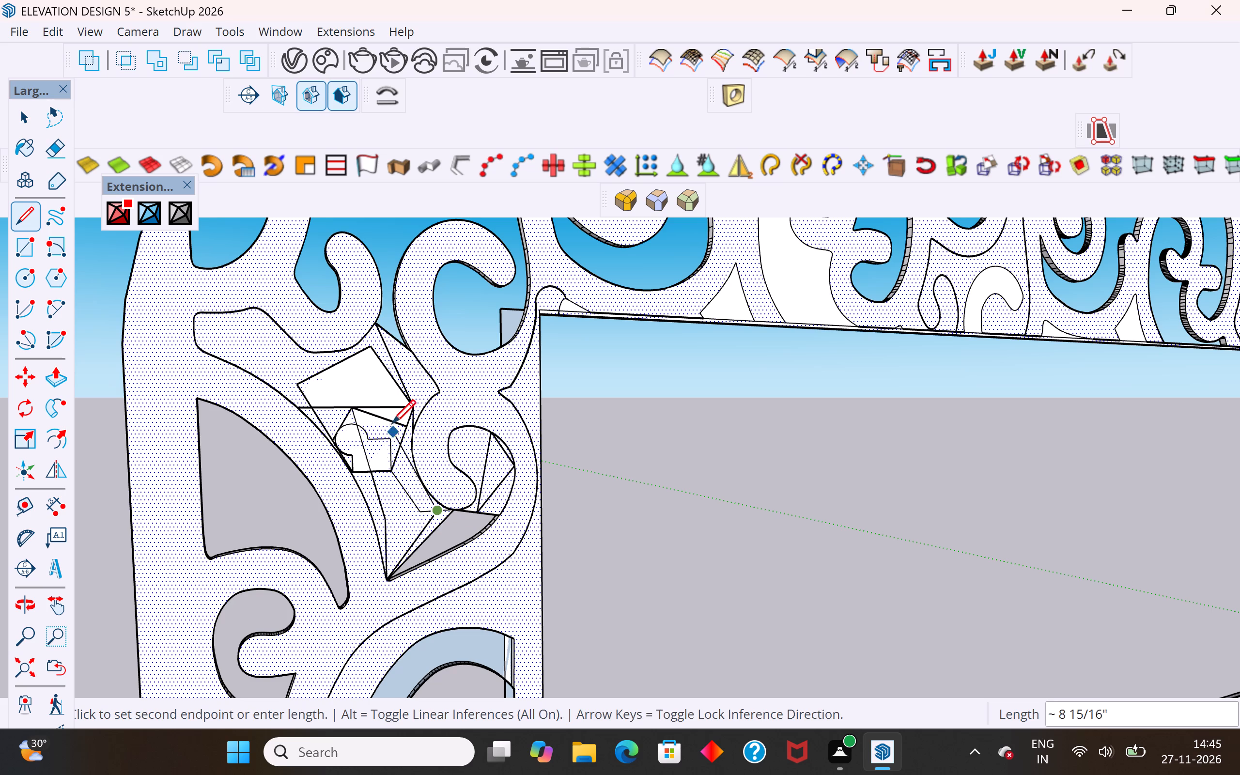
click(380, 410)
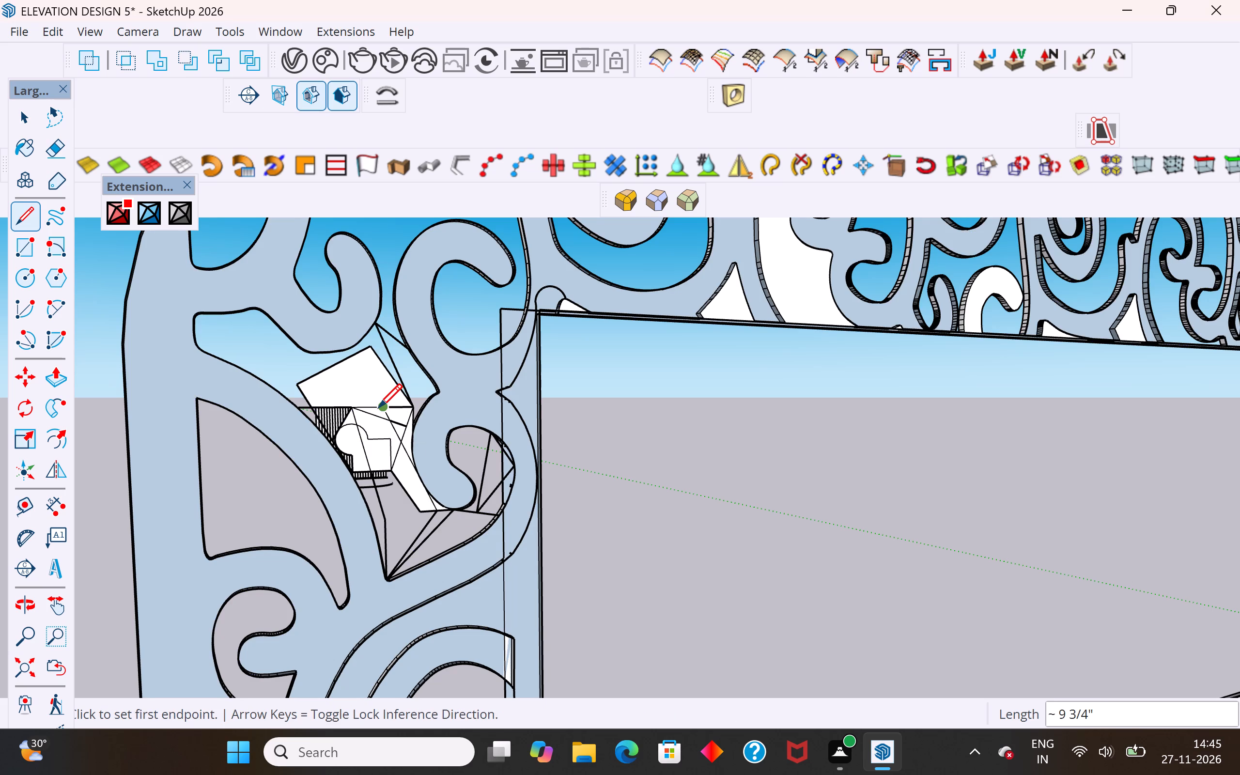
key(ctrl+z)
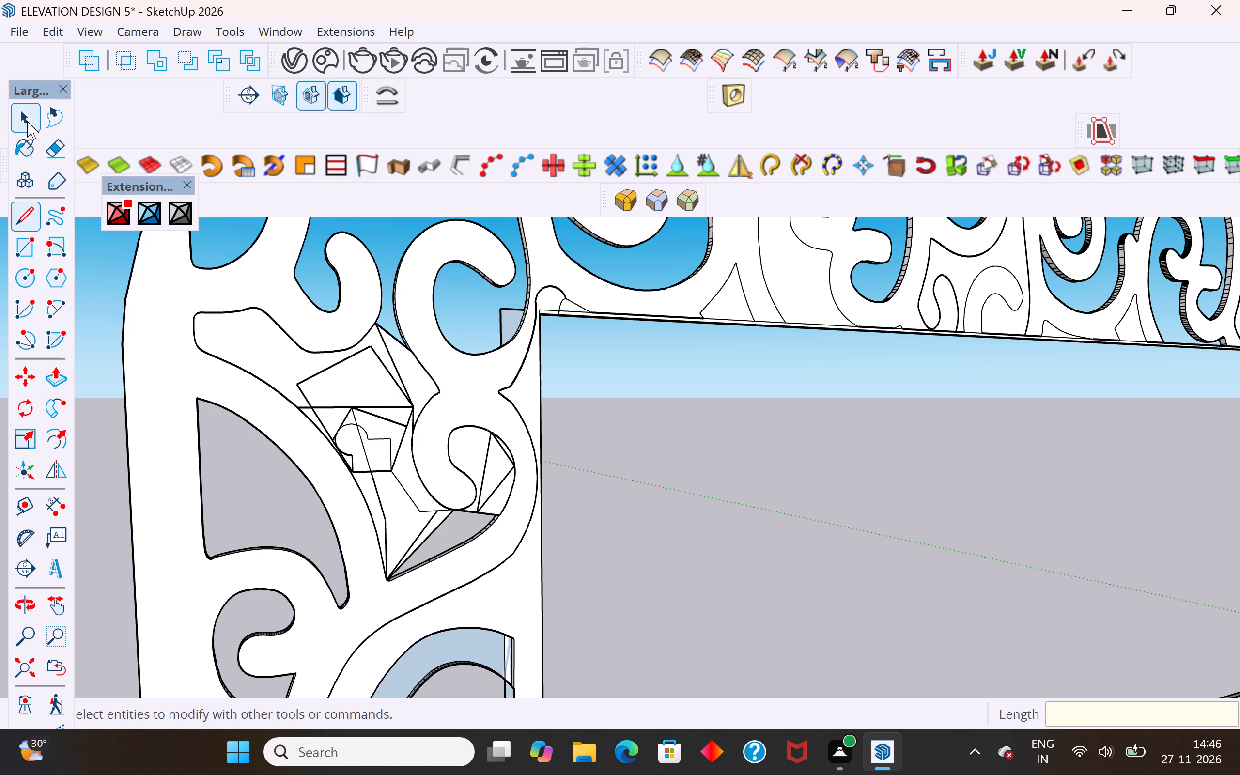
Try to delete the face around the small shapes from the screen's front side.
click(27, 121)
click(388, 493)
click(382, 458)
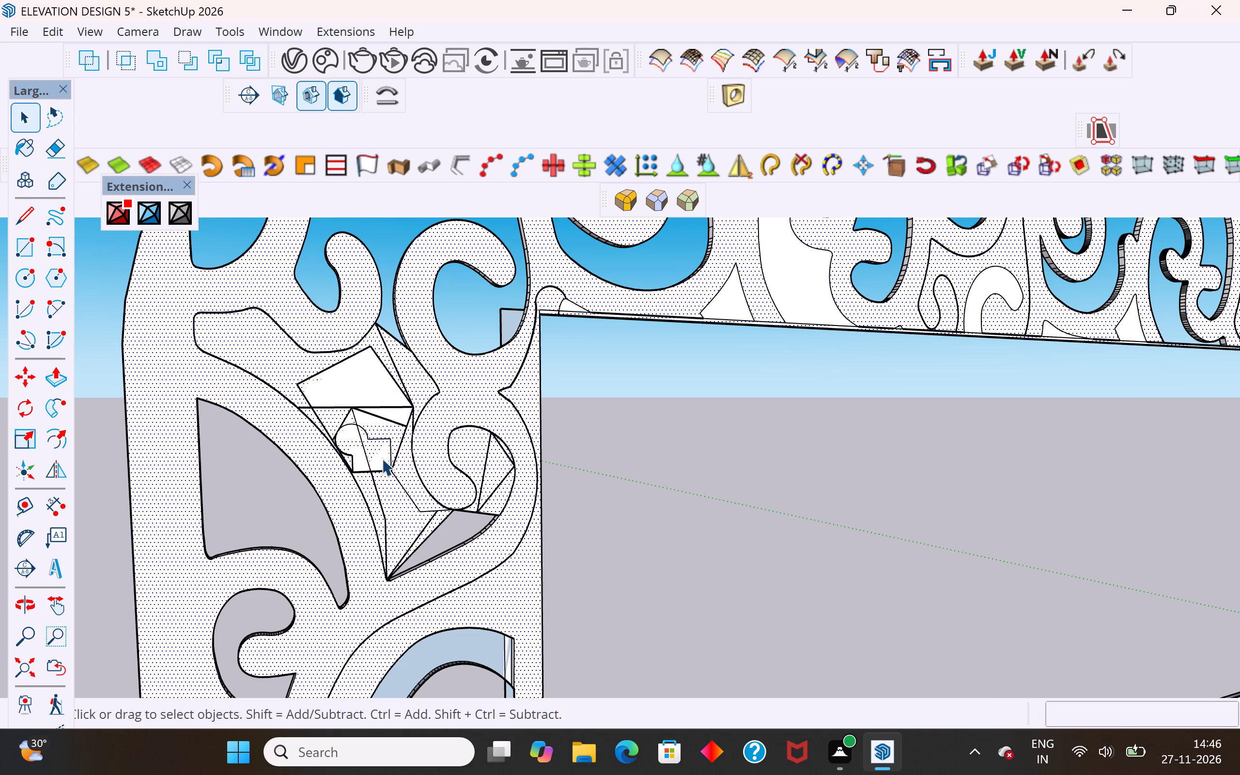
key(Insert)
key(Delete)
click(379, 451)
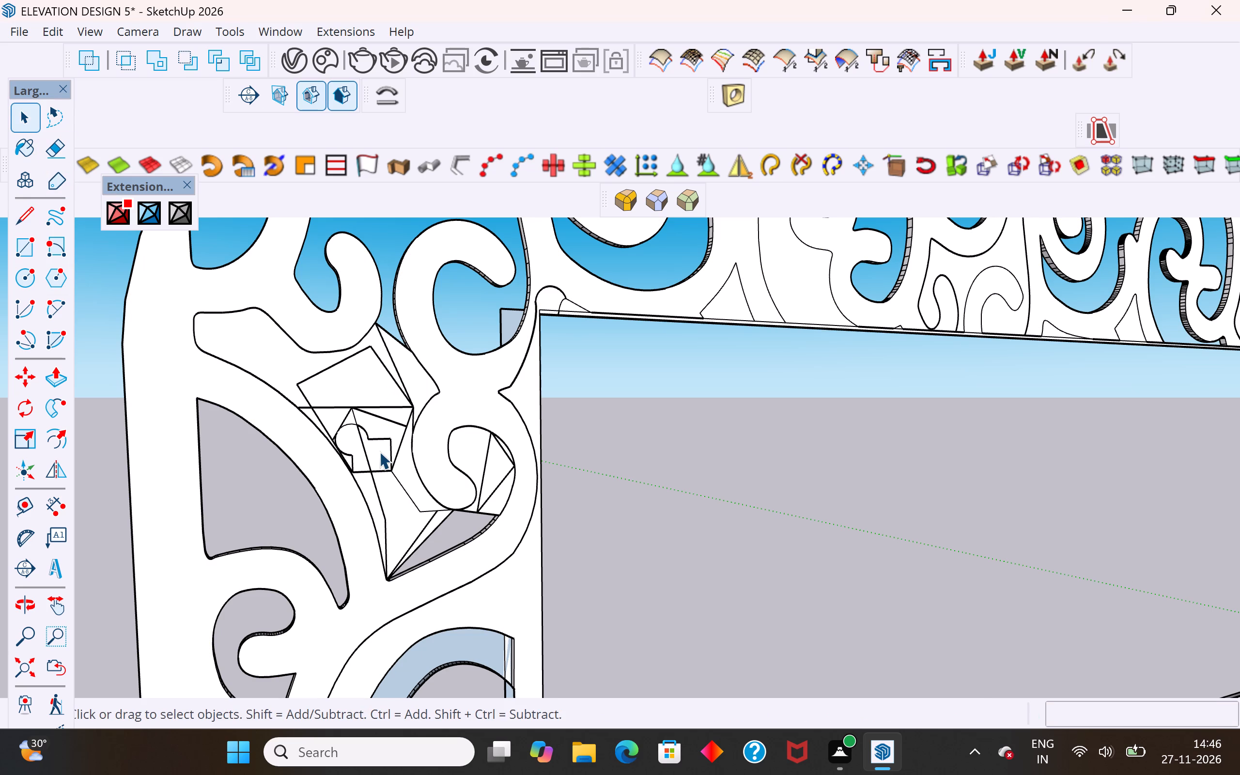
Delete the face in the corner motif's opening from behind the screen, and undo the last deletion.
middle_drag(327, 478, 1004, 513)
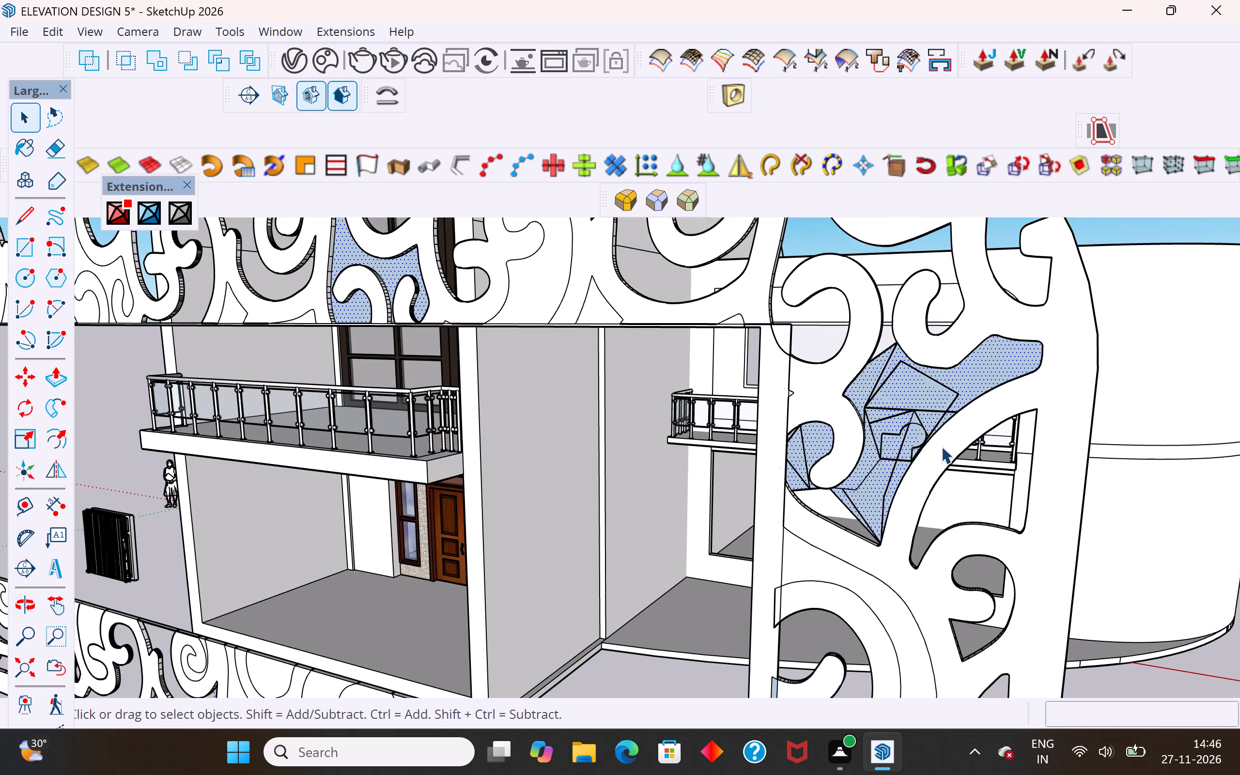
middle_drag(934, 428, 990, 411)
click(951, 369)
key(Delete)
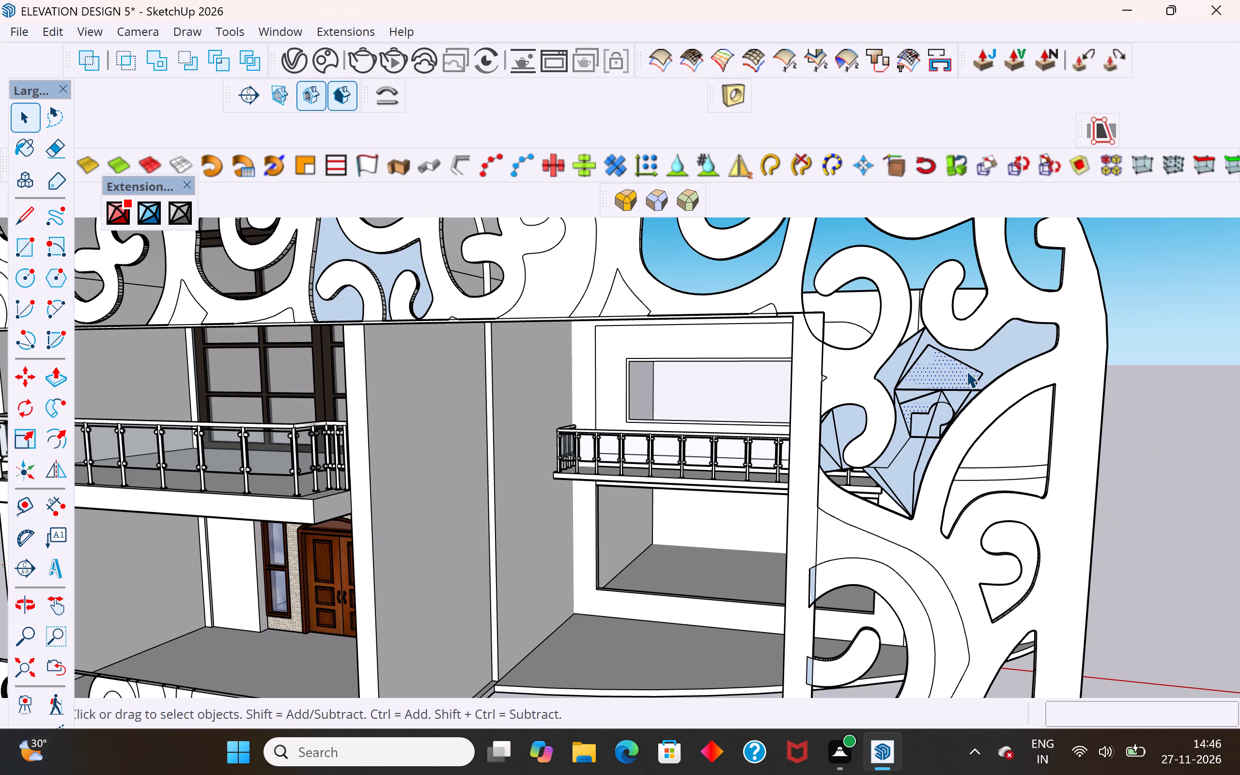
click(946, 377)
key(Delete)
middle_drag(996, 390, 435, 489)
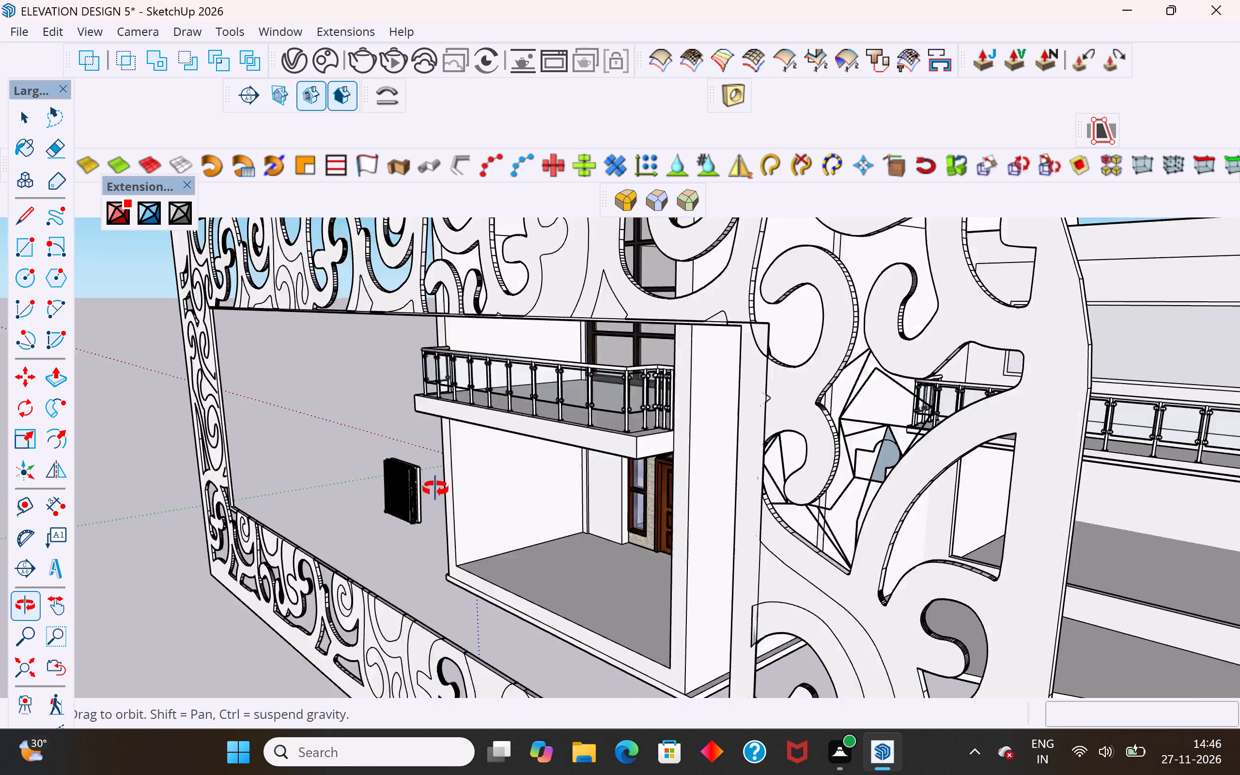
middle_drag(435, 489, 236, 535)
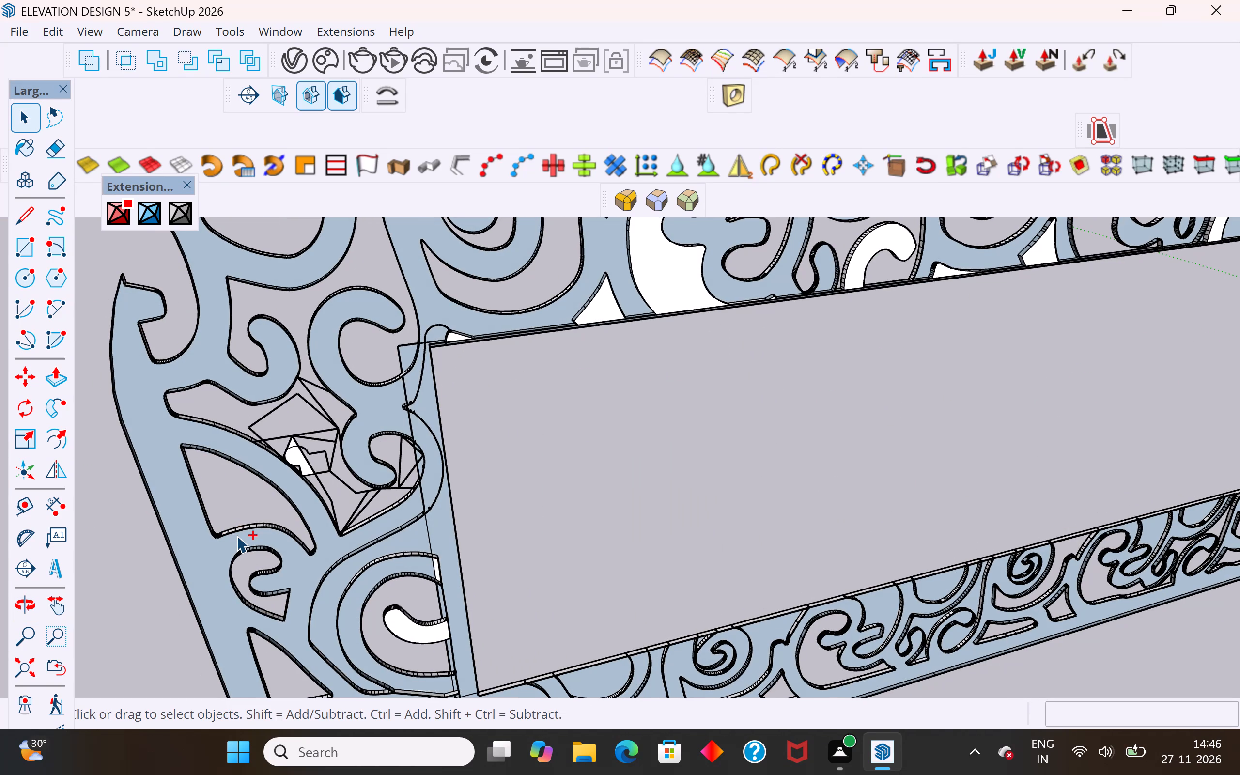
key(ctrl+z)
Select the screen's connected geometry and draw a circle of about 1 7/16" radius centred on the near-vertical line inside the spiral.
middle_drag(291, 537, 329, 462)
scroll(412, 427, up, 5)
scroll(441, 390, up, 2)
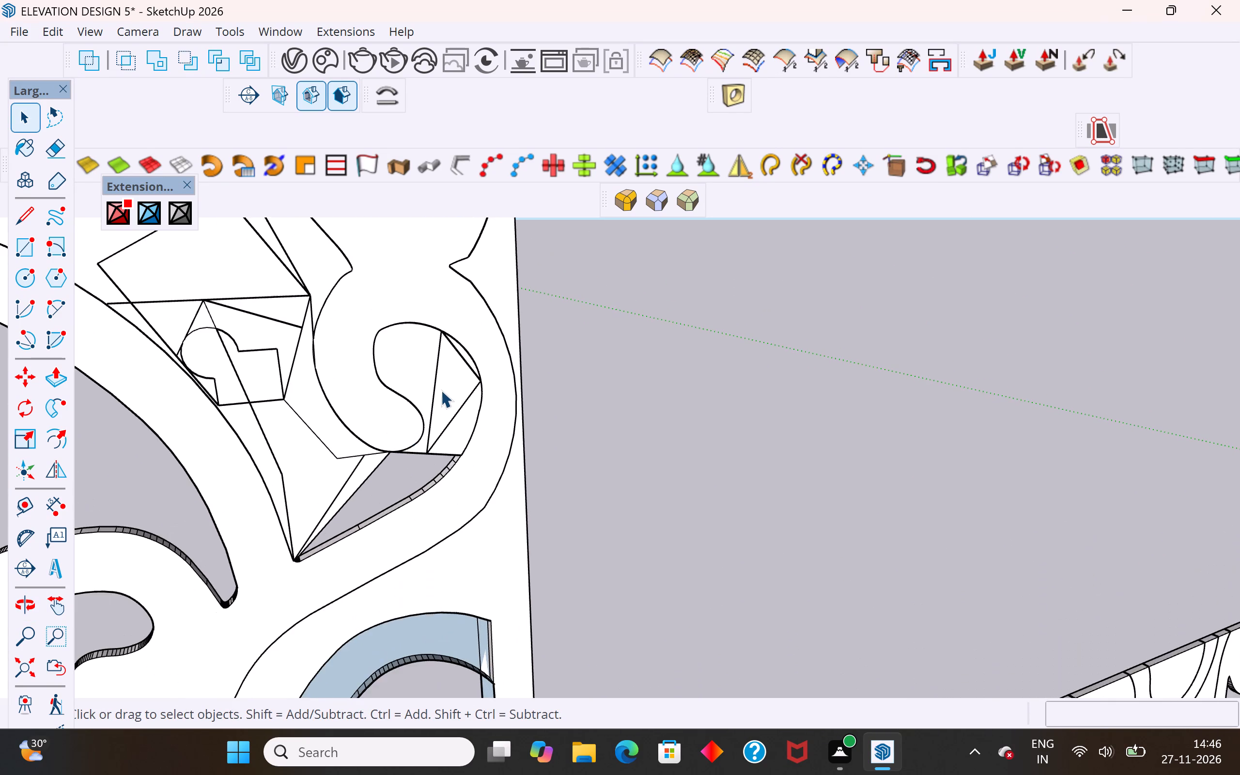
scroll(441, 390, up, 4)
click(456, 430)
scroll(468, 439, up, 4)
middle_drag(470, 430, 426, 401)
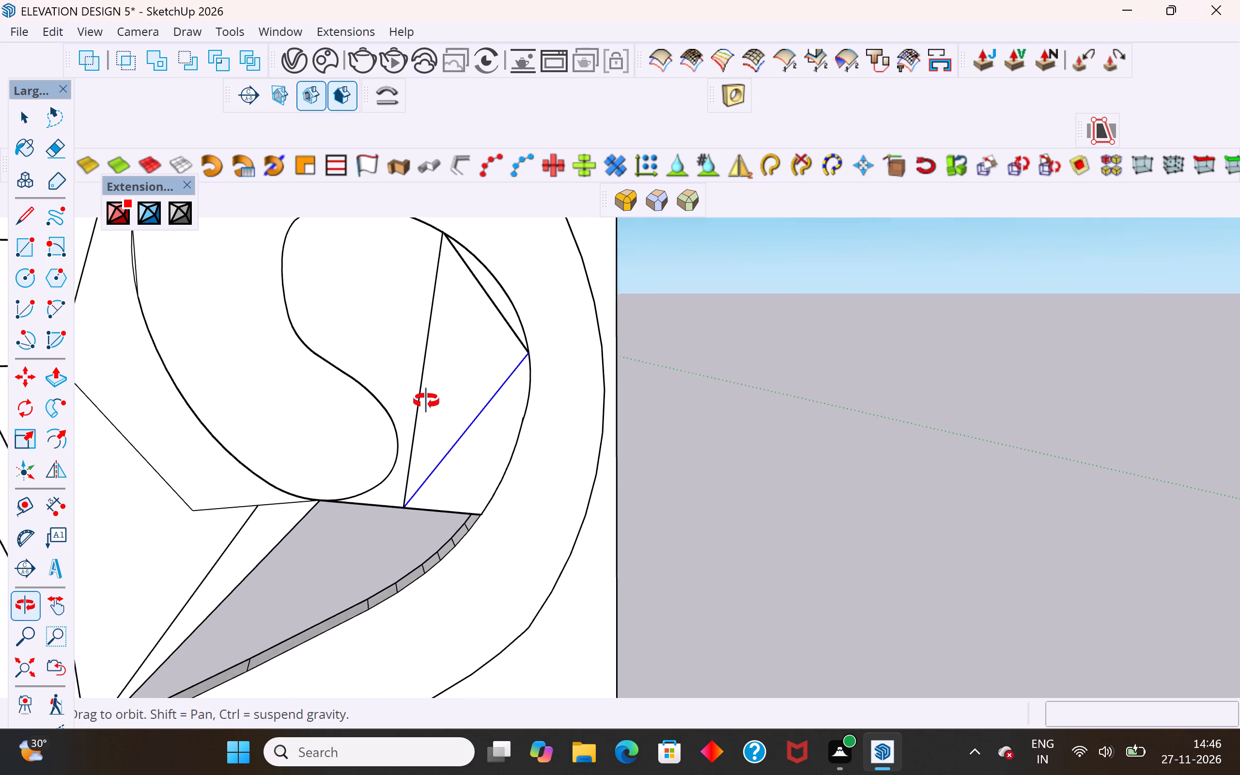
middle_drag(426, 401, 417, 398)
click(33, 287)
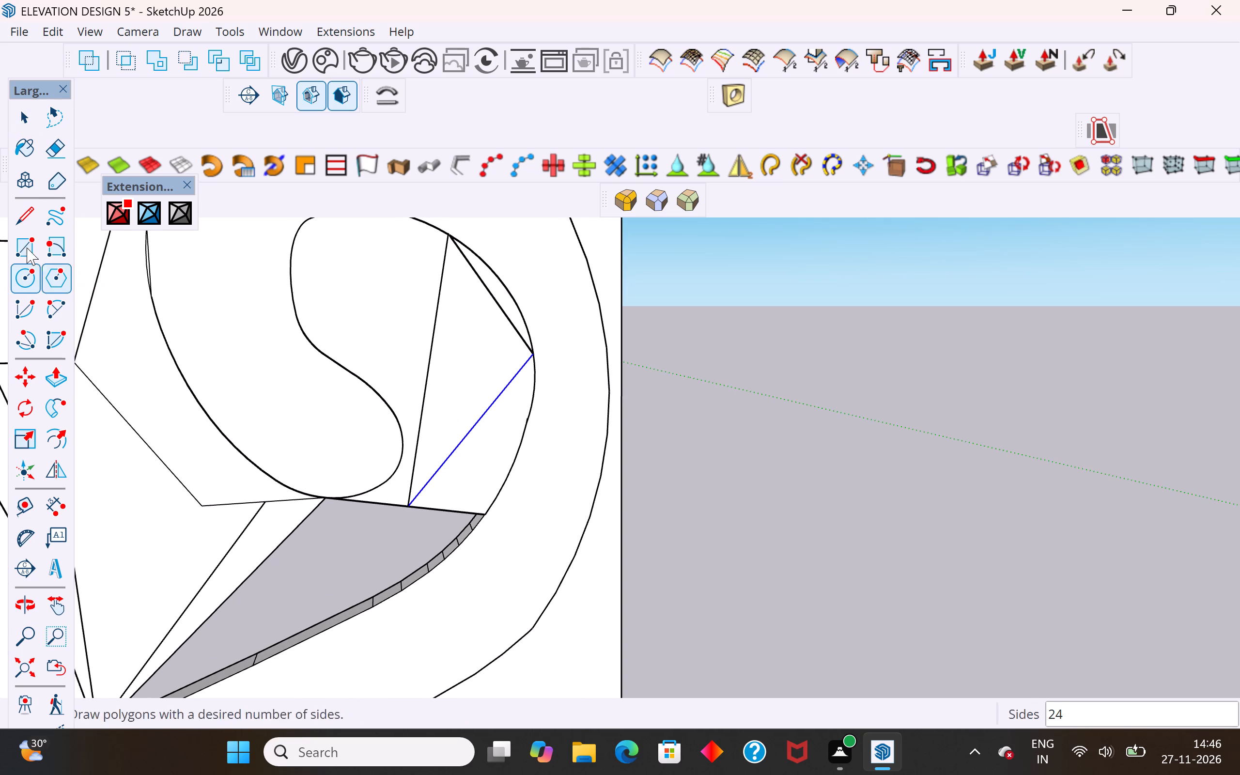
click(33, 120)
triple_click(369, 323)
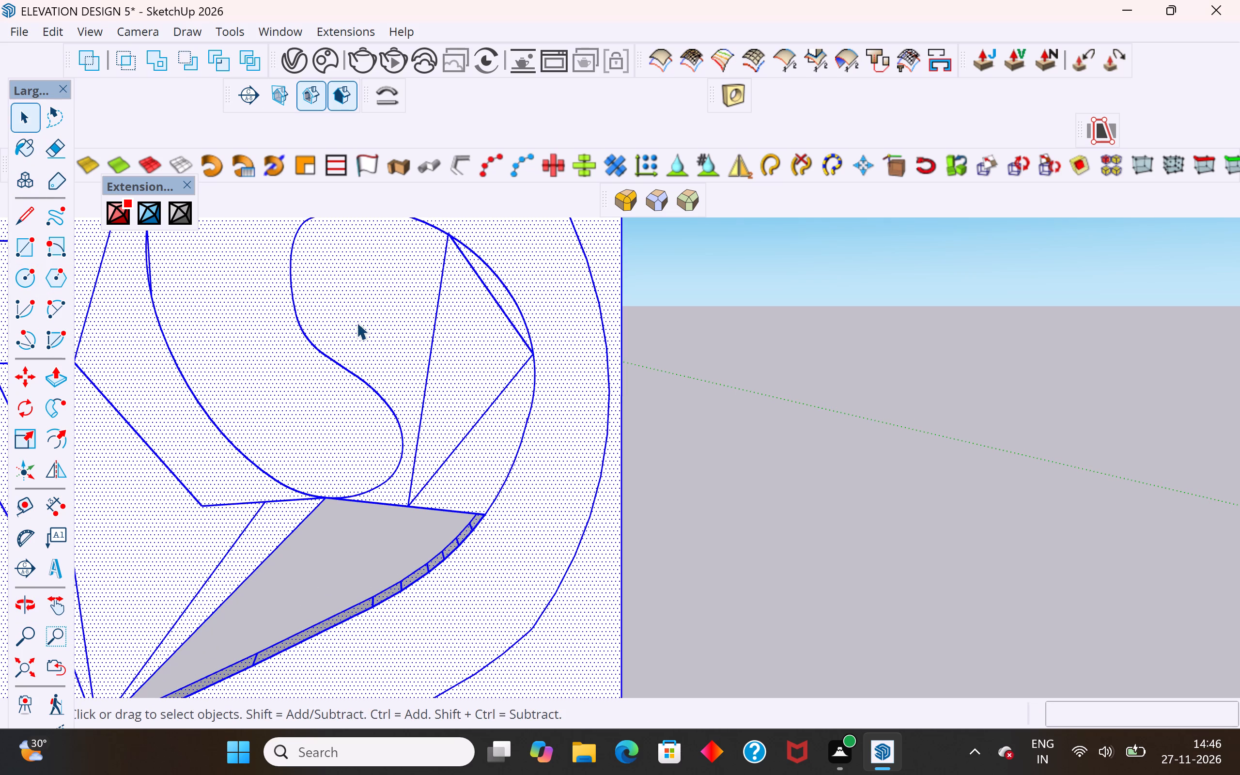
click(28, 280)
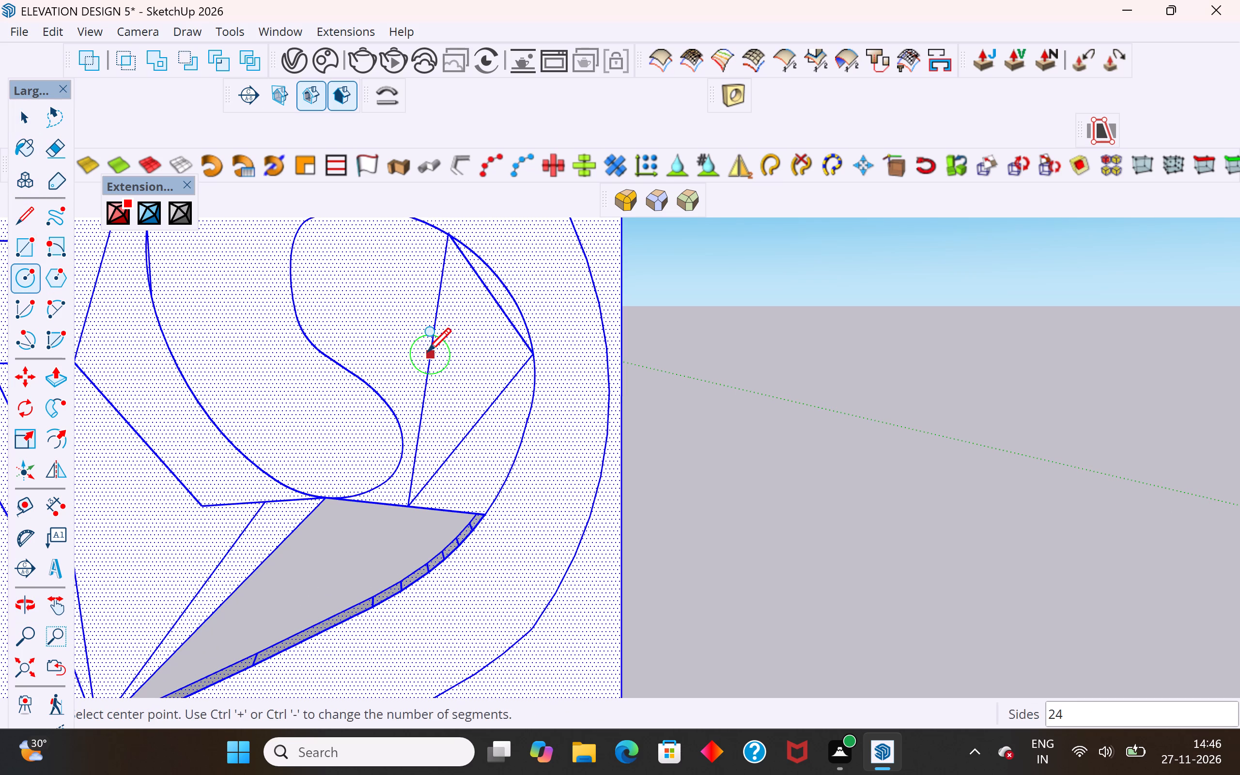
click(428, 354)
click(394, 306)
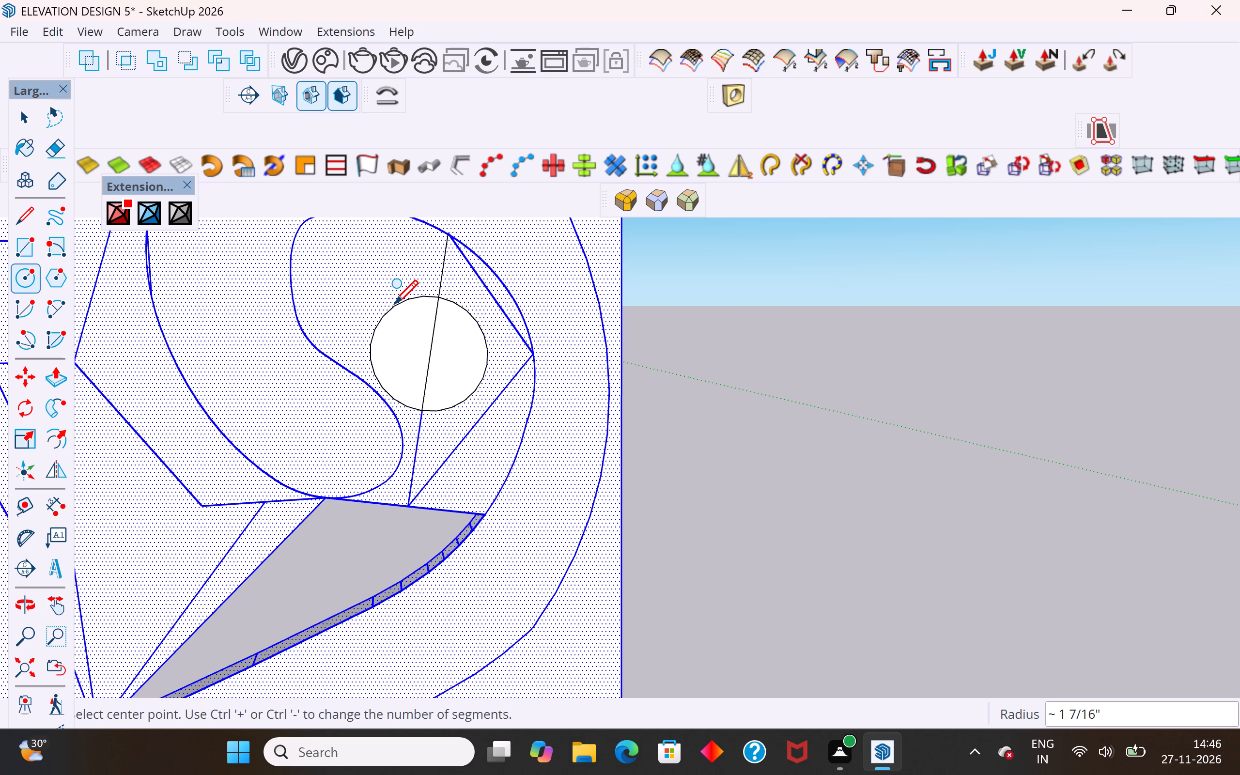
Delete the selected geometry around the new circle in the spiral.
key(Delete)
click(31, 138)
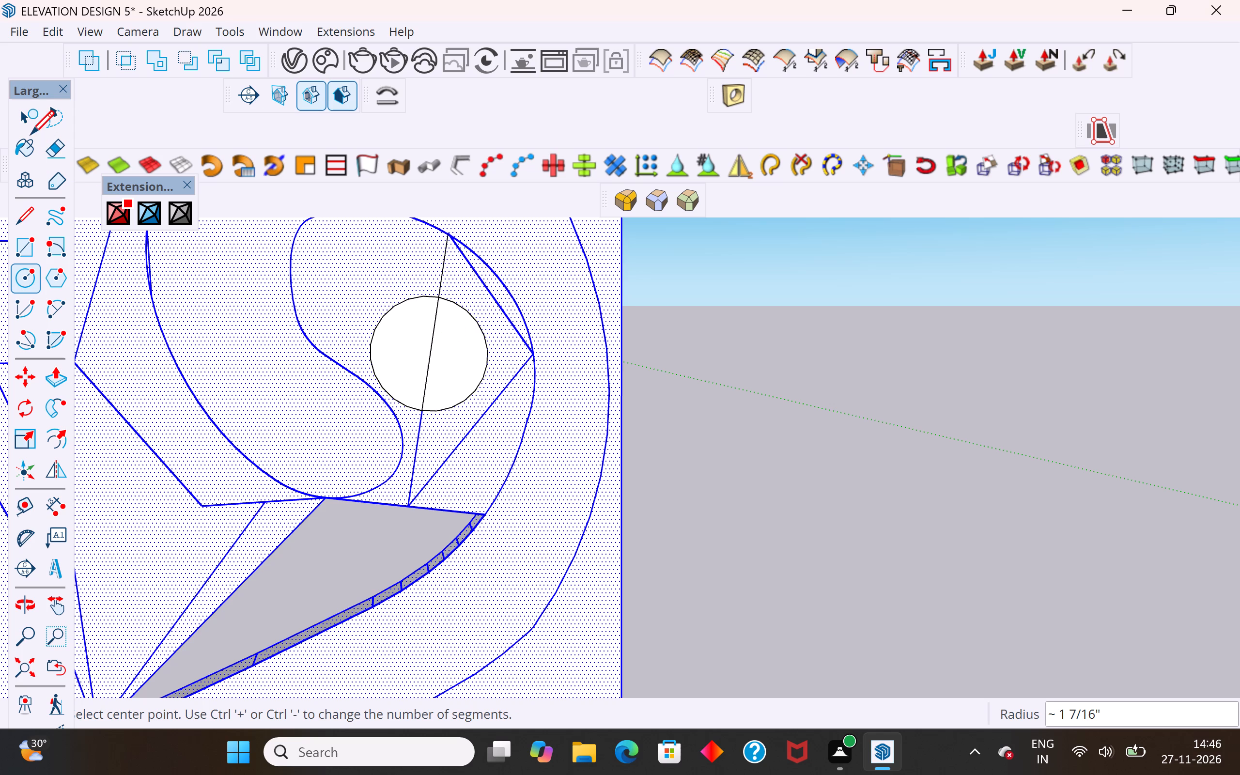
scroll(436, 429, down, 13)
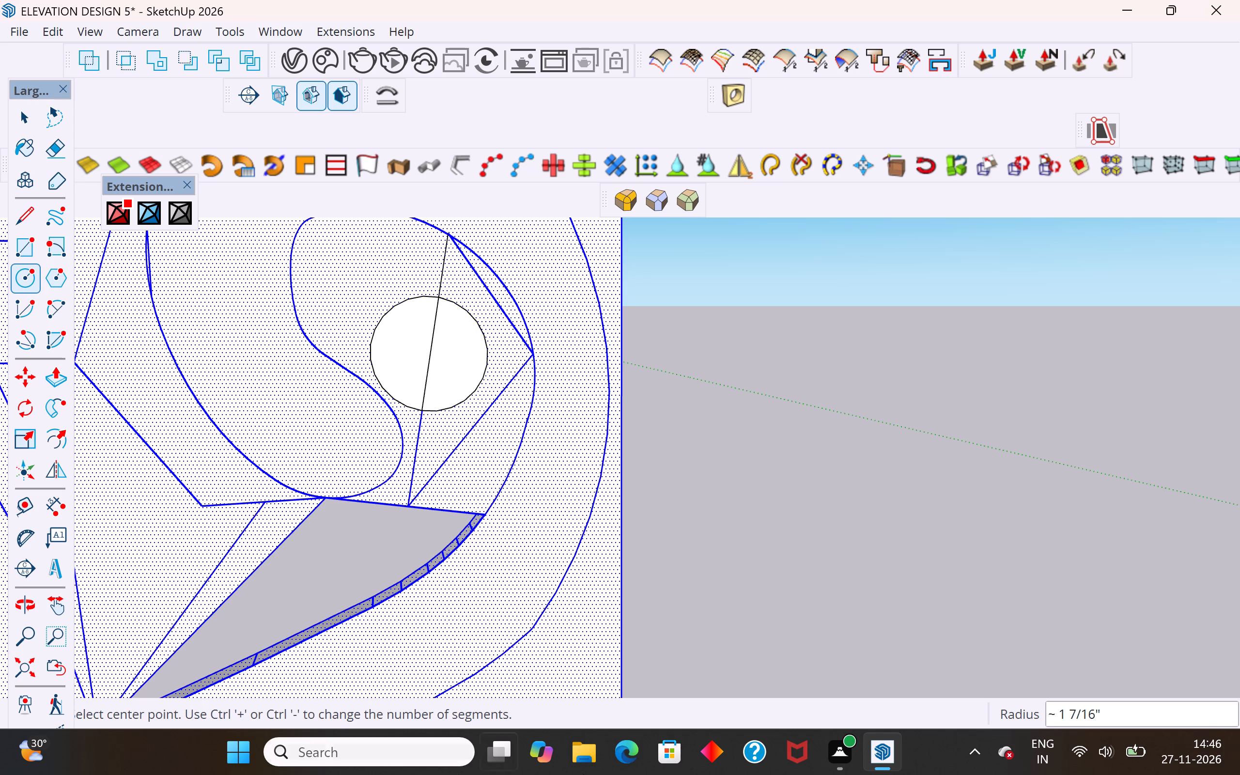
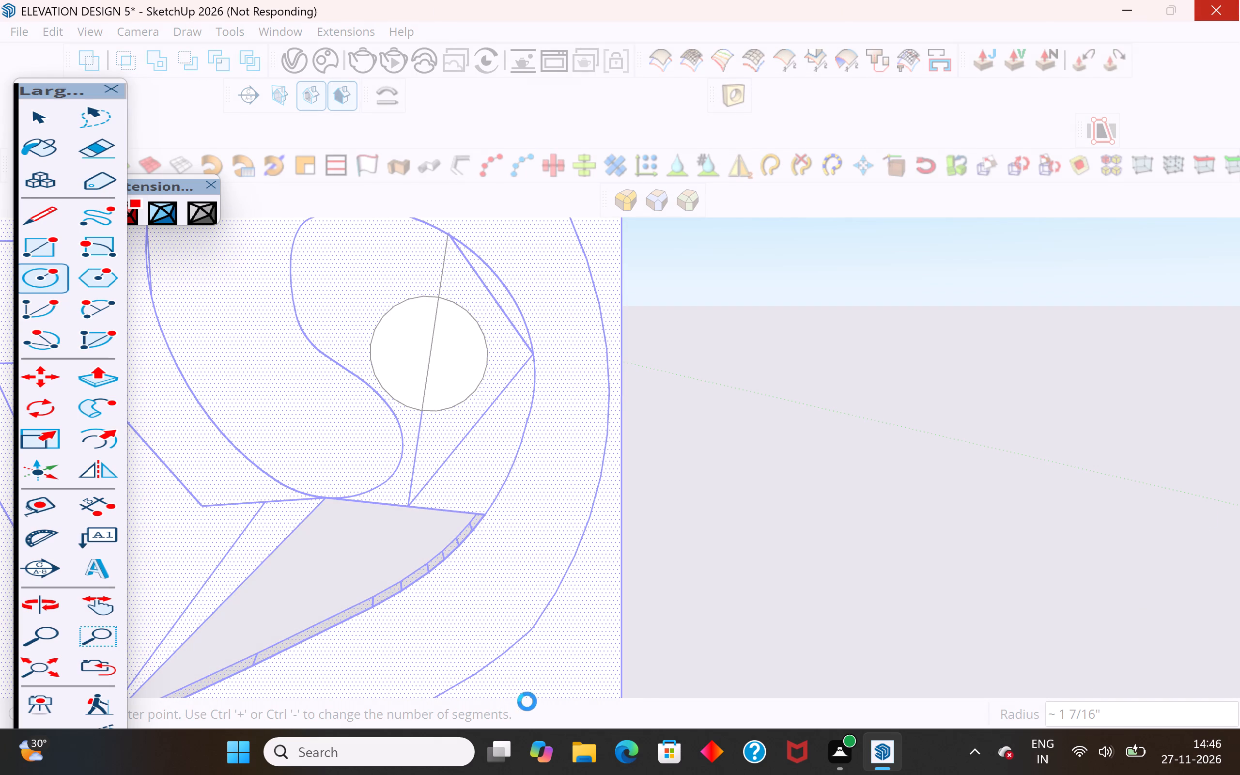
Open Windows Task Manager from the desktop environment while SketchUp is hung.
right_click(924, 761)
click(999, 681)
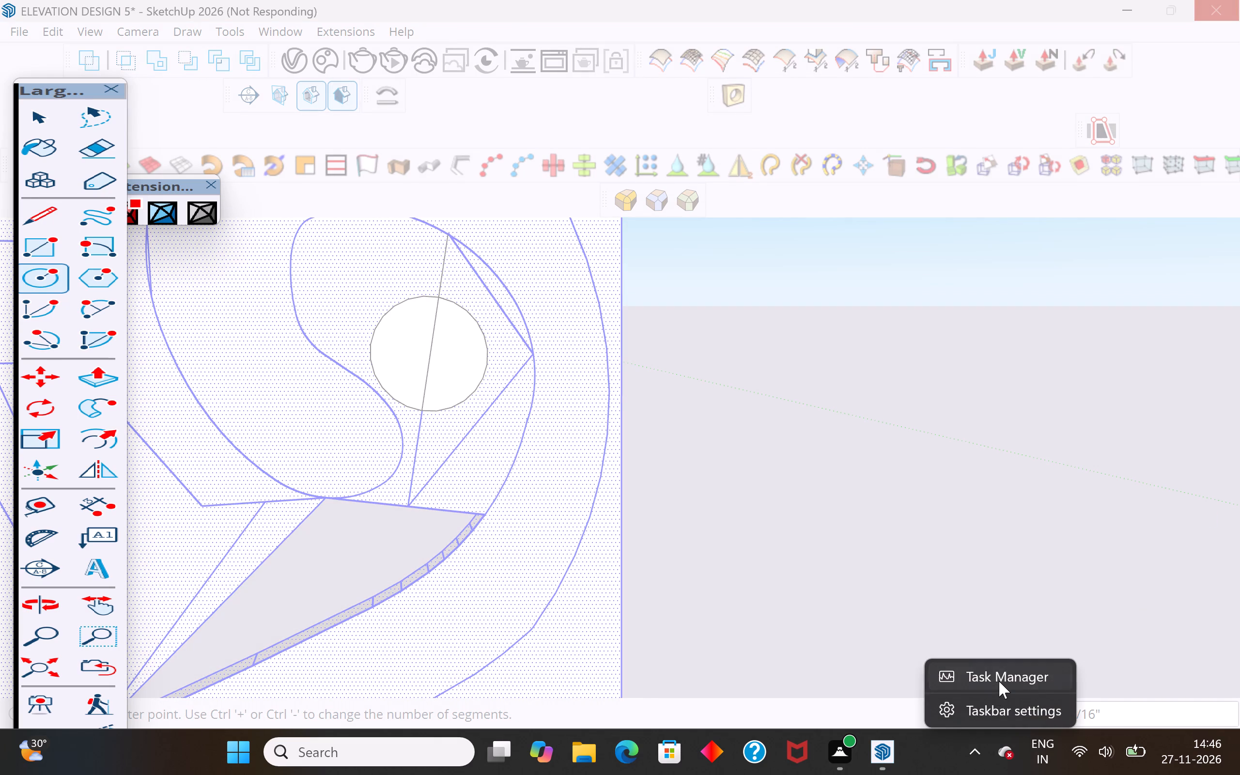
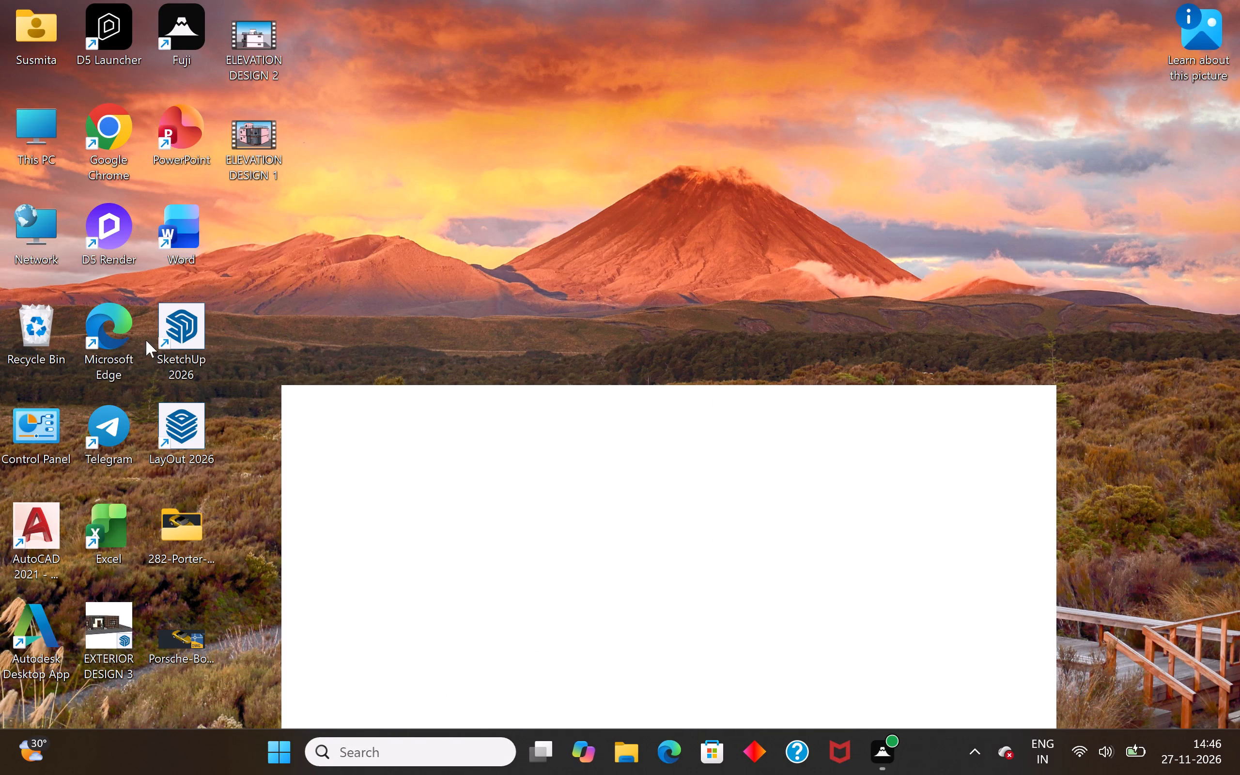
Relaunch SketchUp 2026 from the desktop.
double_click(197, 314)
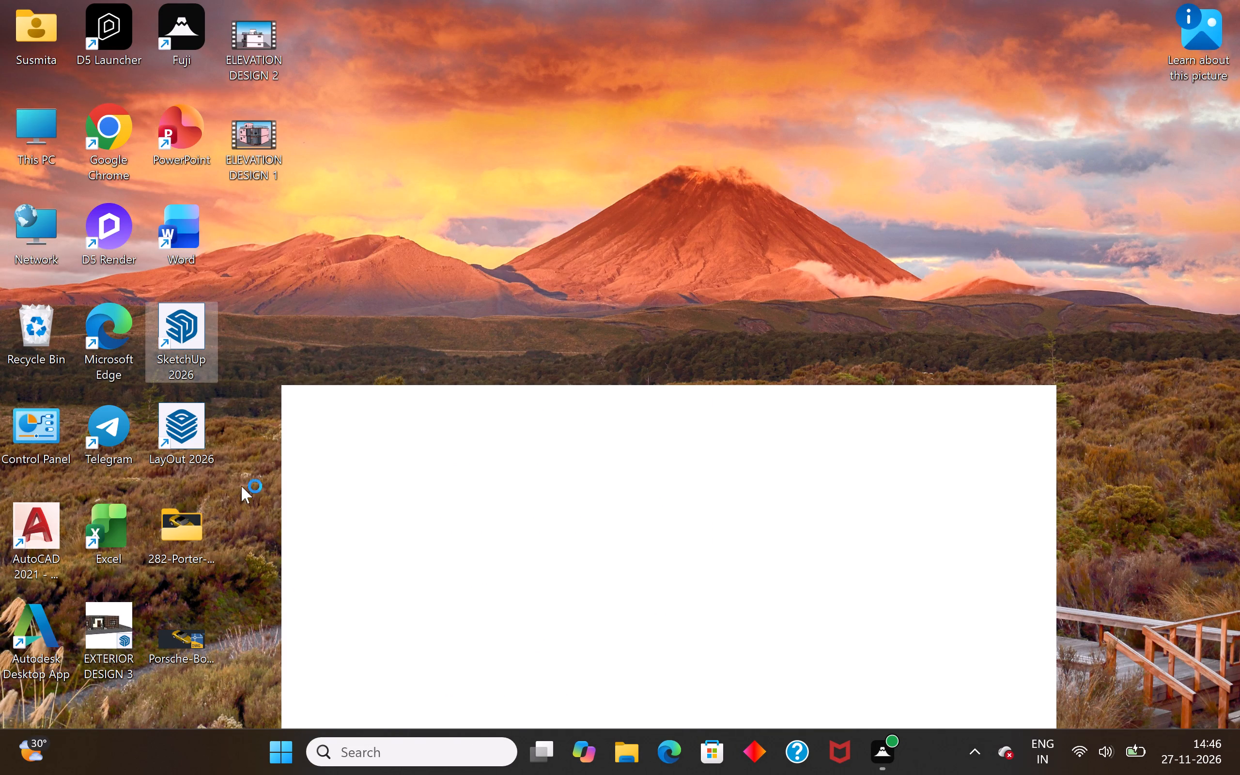
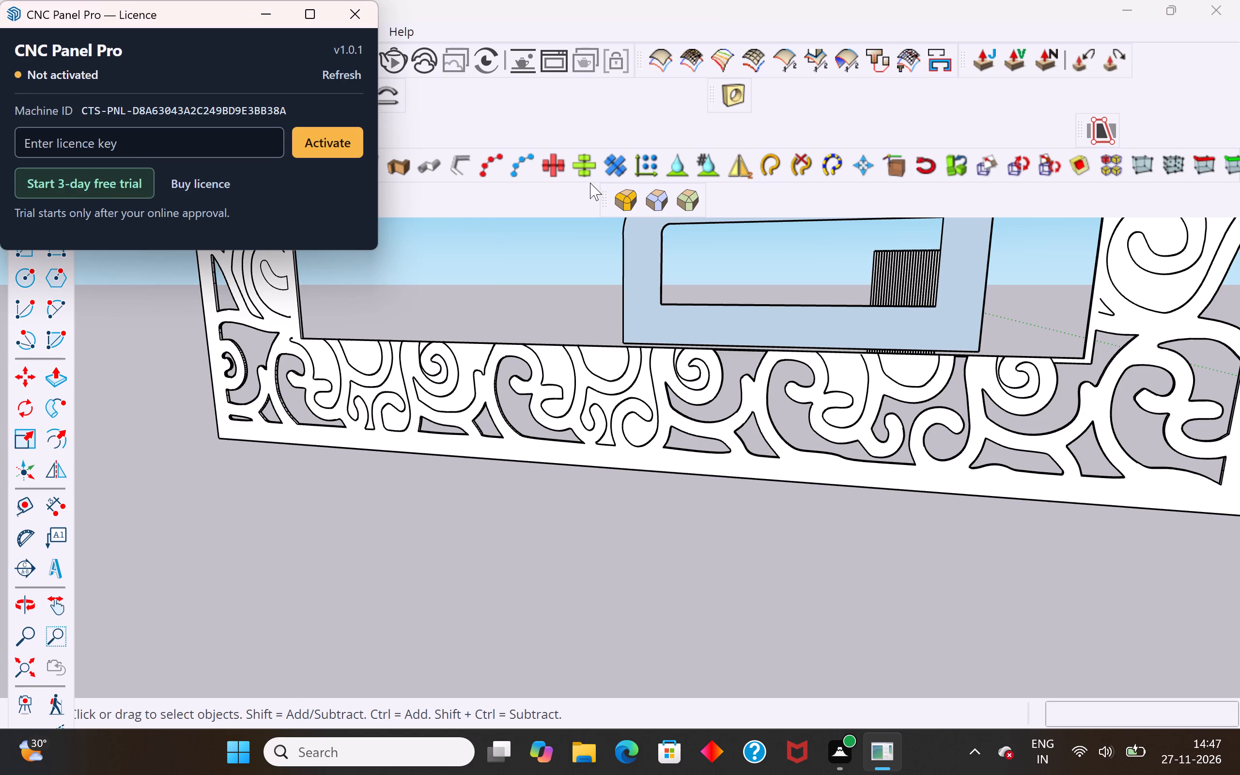
Close the CNC Panel Pro licence window and ignore the extension update notice.
click(713, 434)
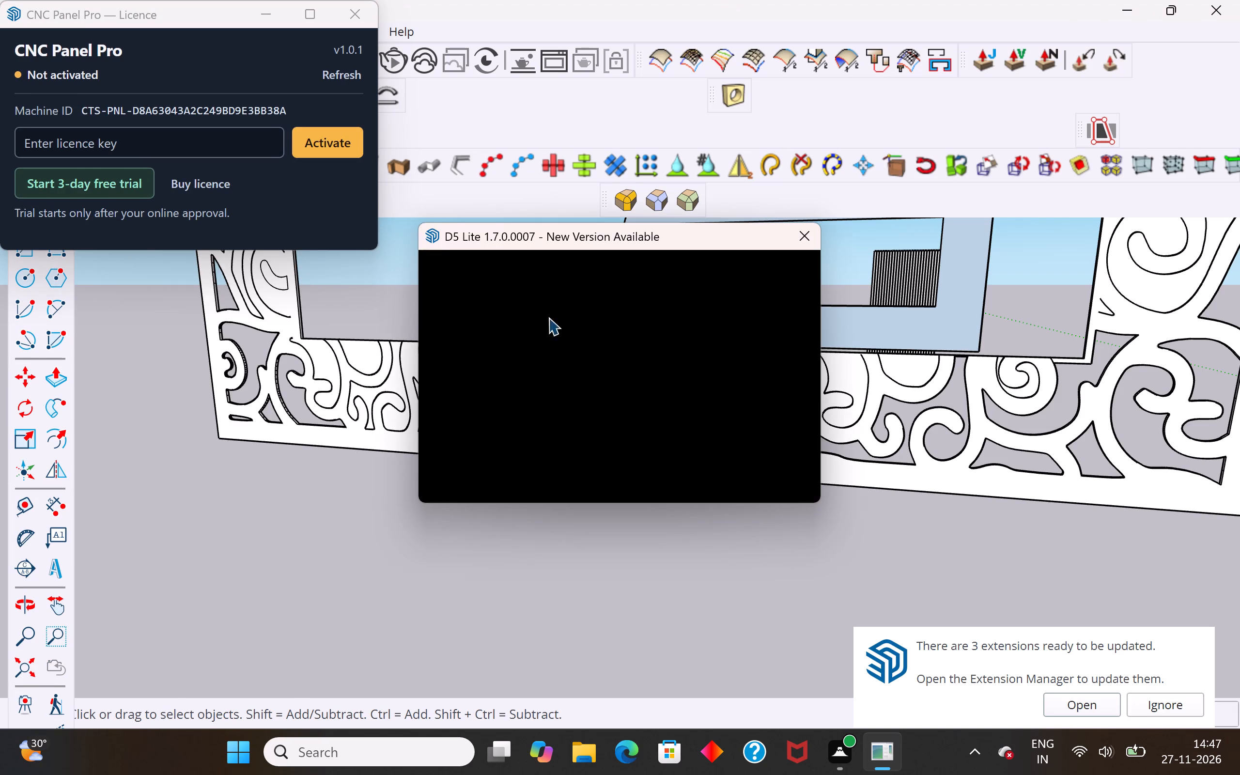
click(357, 15)
scroll(482, 430, down, 2)
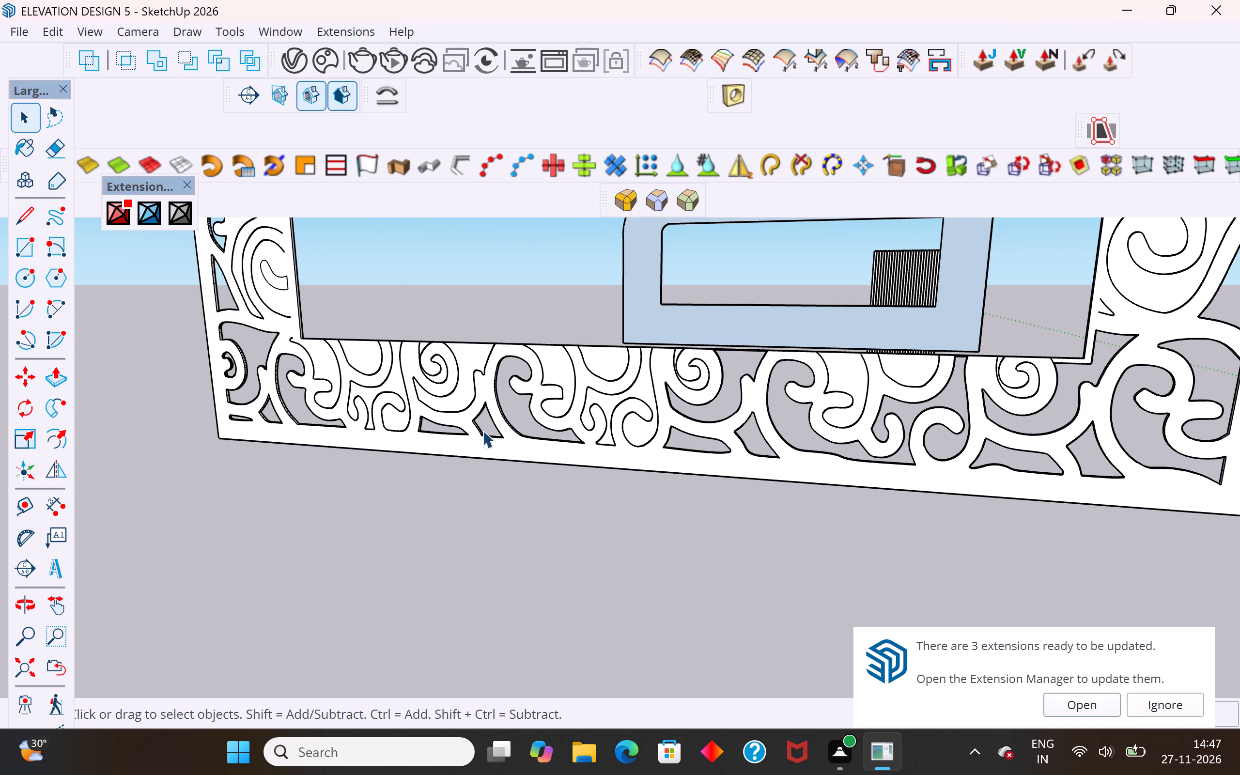
scroll(482, 430, down, 3)
click(1179, 706)
Examine the scrollwork screen and the surrounding building from several angles and distances.
scroll(905, 478, up, 1)
middle_drag(910, 474, 939, 452)
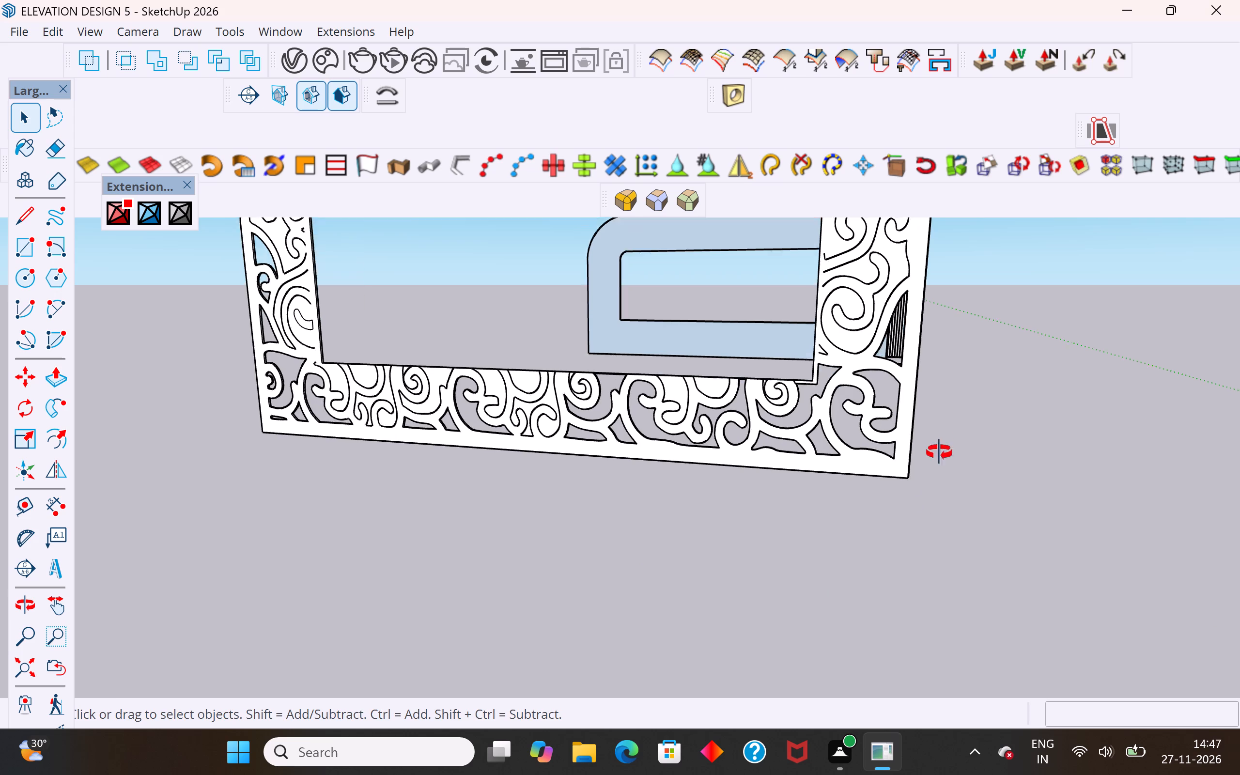
middle_drag(939, 452, 985, 424)
scroll(803, 548, down, 6)
scroll(832, 435, up, 10)
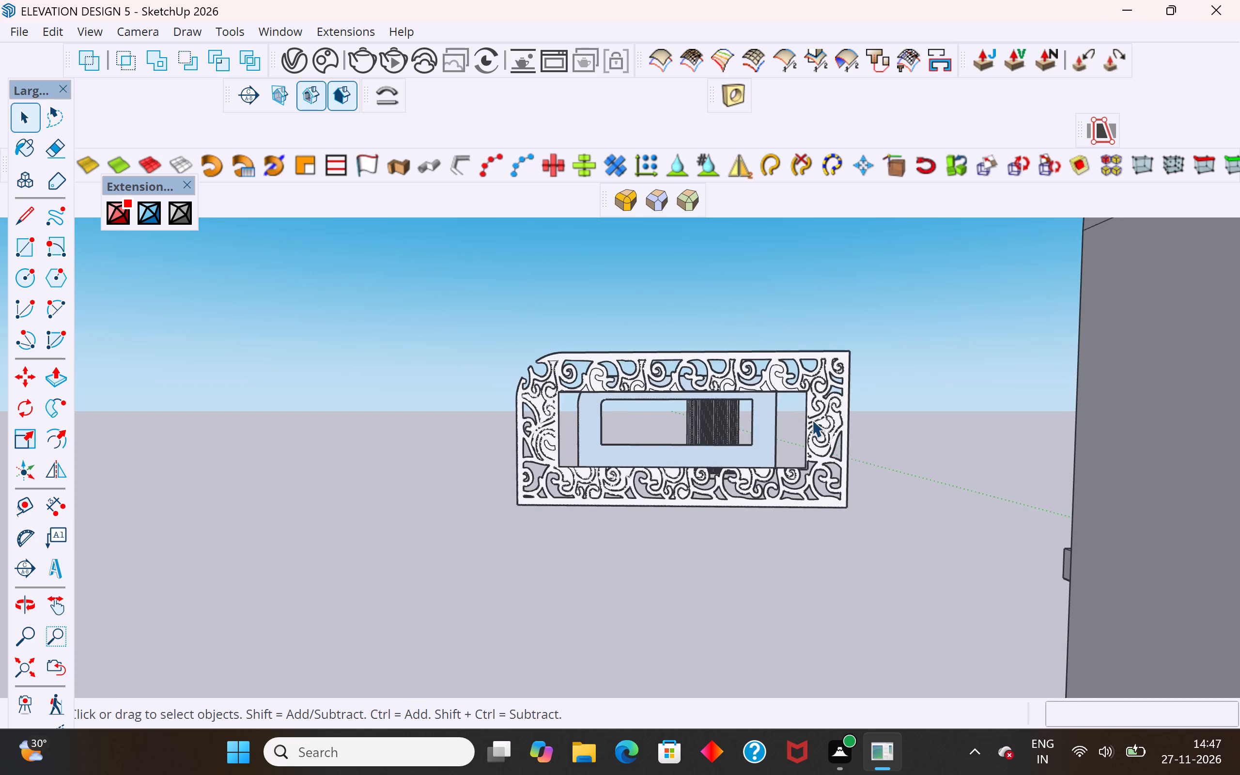
scroll(812, 419, up, 4)
middle_drag(765, 537, 686, 601)
scroll(726, 573, down, 9)
scroll(725, 575, up, 1)
scroll(725, 575, down, 8)
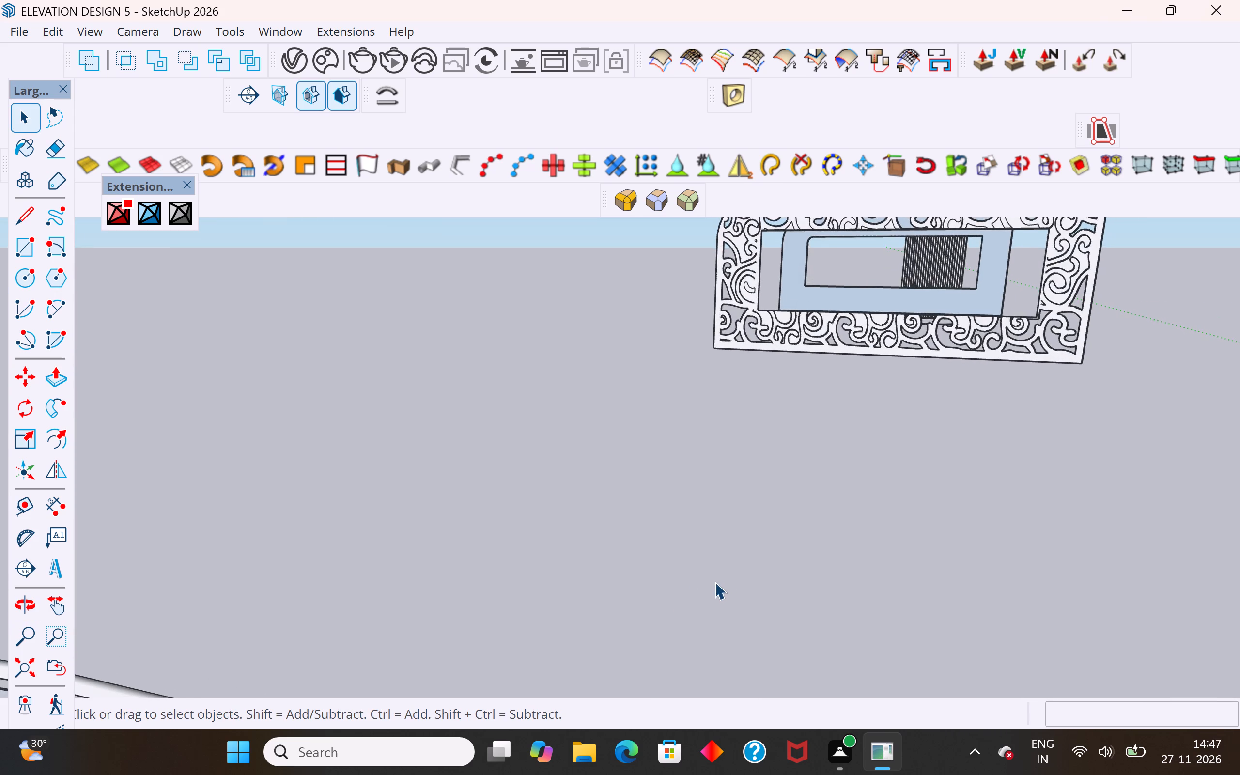
scroll(714, 582, down, 10)
scroll(999, 348, down, 2)
middle_drag(996, 346, 1084, 239)
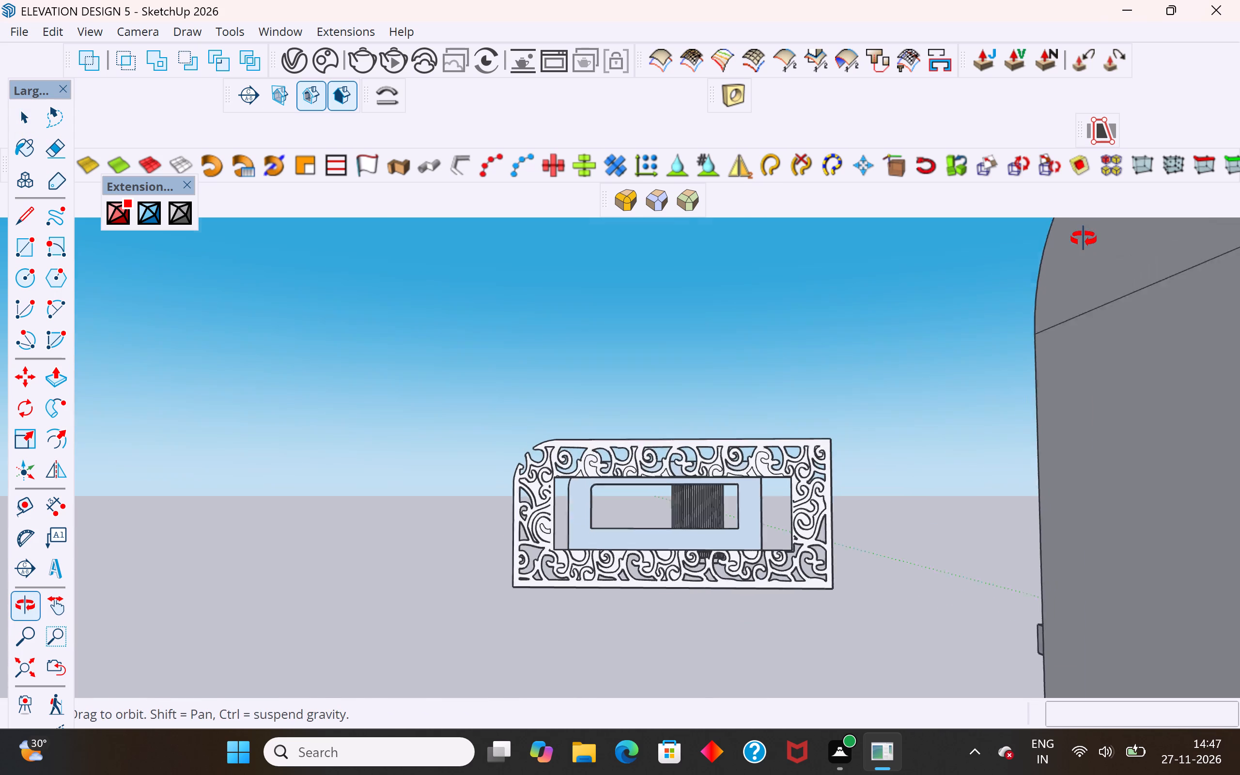
middle_drag(1084, 239, 1081, 241)
scroll(871, 414, up, 18)
middle_drag(886, 424, 111, 615)
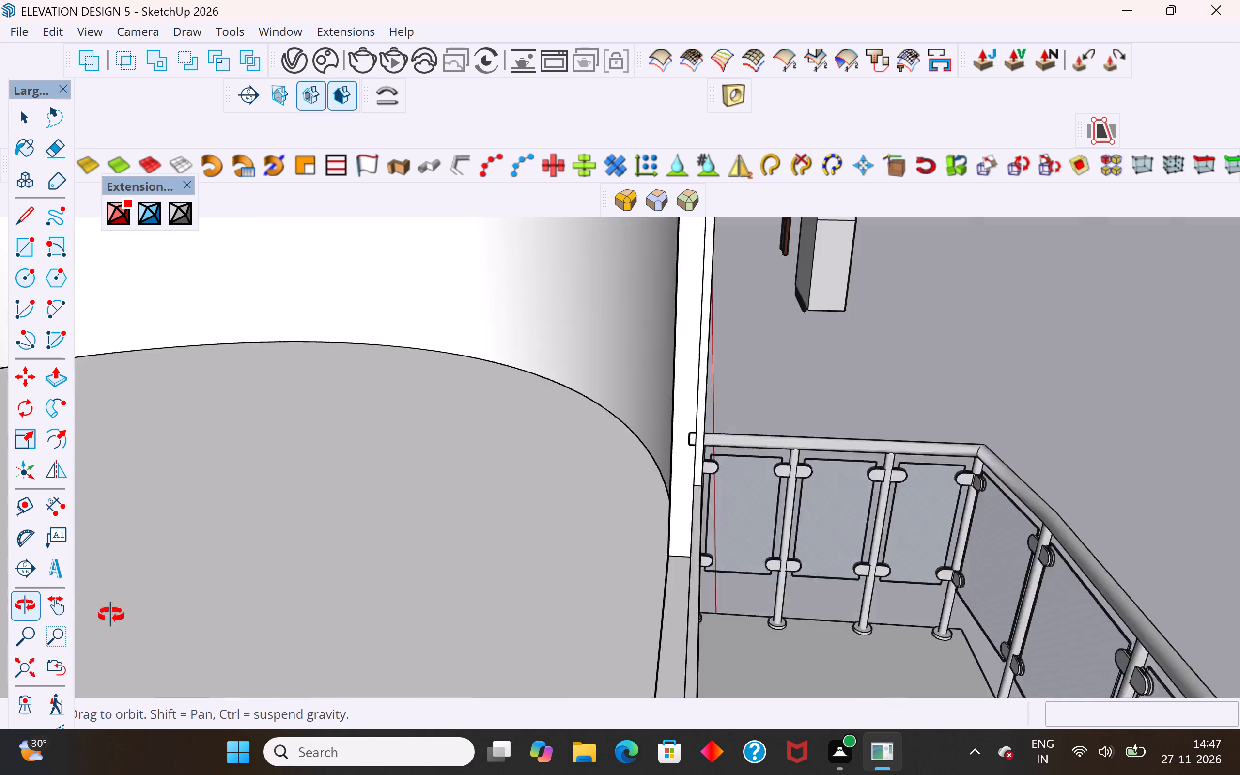
middle_drag(111, 615, 0, 623)
scroll(292, 524, down, 11)
scroll(292, 523, up, 1)
scroll(292, 523, down, 3)
Fit the whole model in view and delete the plain rectangular frame standing in front of the scrollwork screen.
click(33, 665)
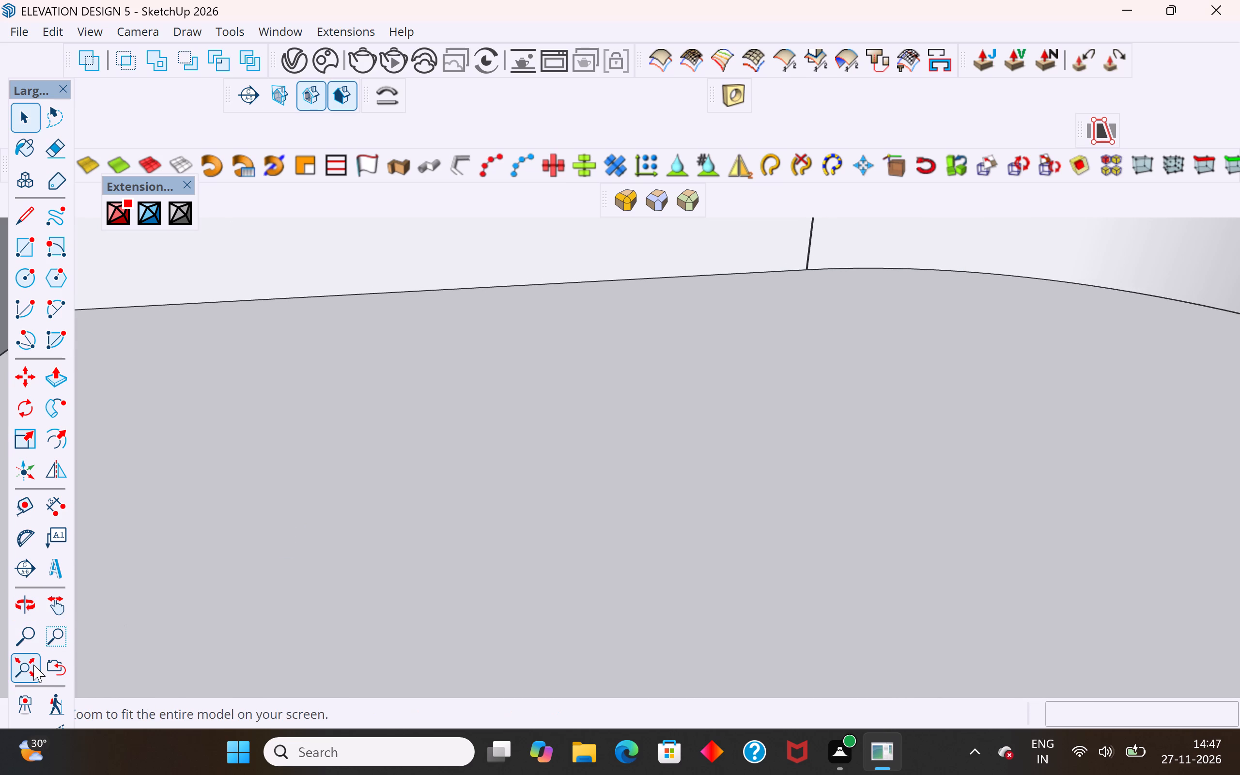
middle_drag(504, 363, 510, 291)
scroll(570, 338, up, 4)
middle_drag(588, 337, 610, 359)
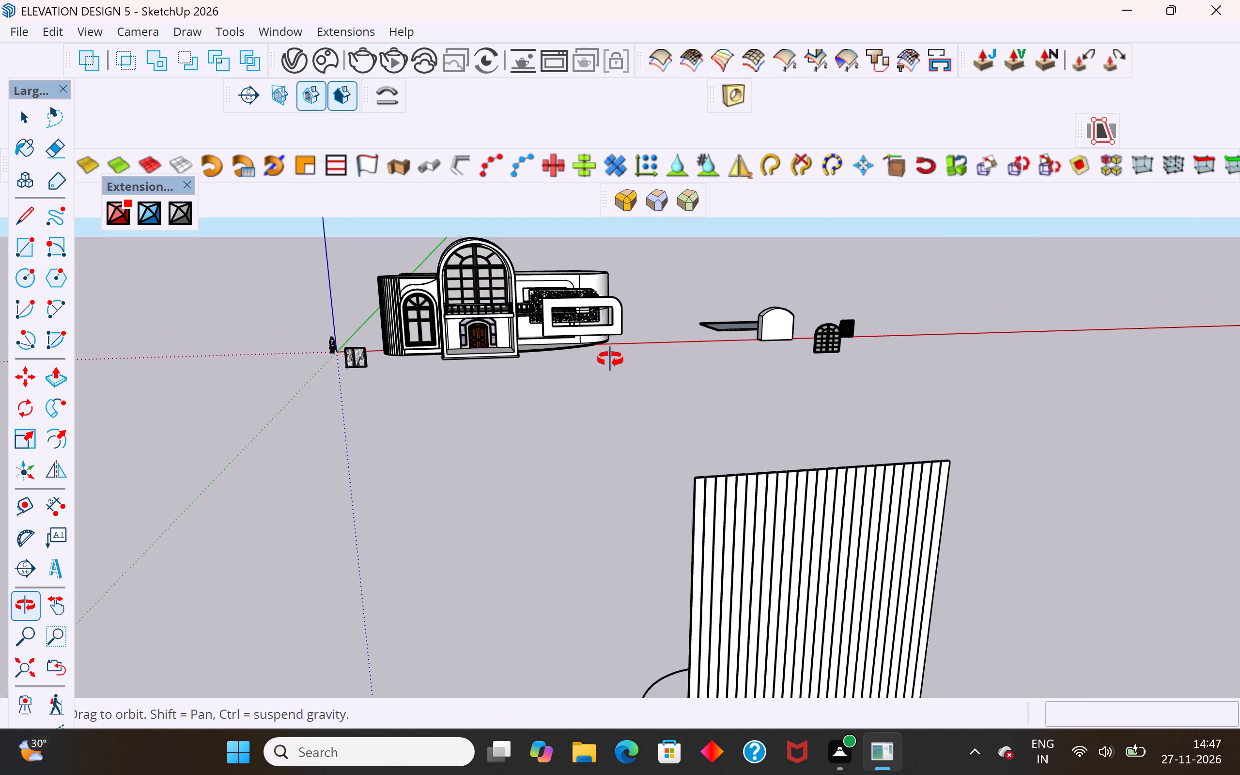
middle_drag(610, 359, 619, 372)
click(583, 336)
click(586, 341)
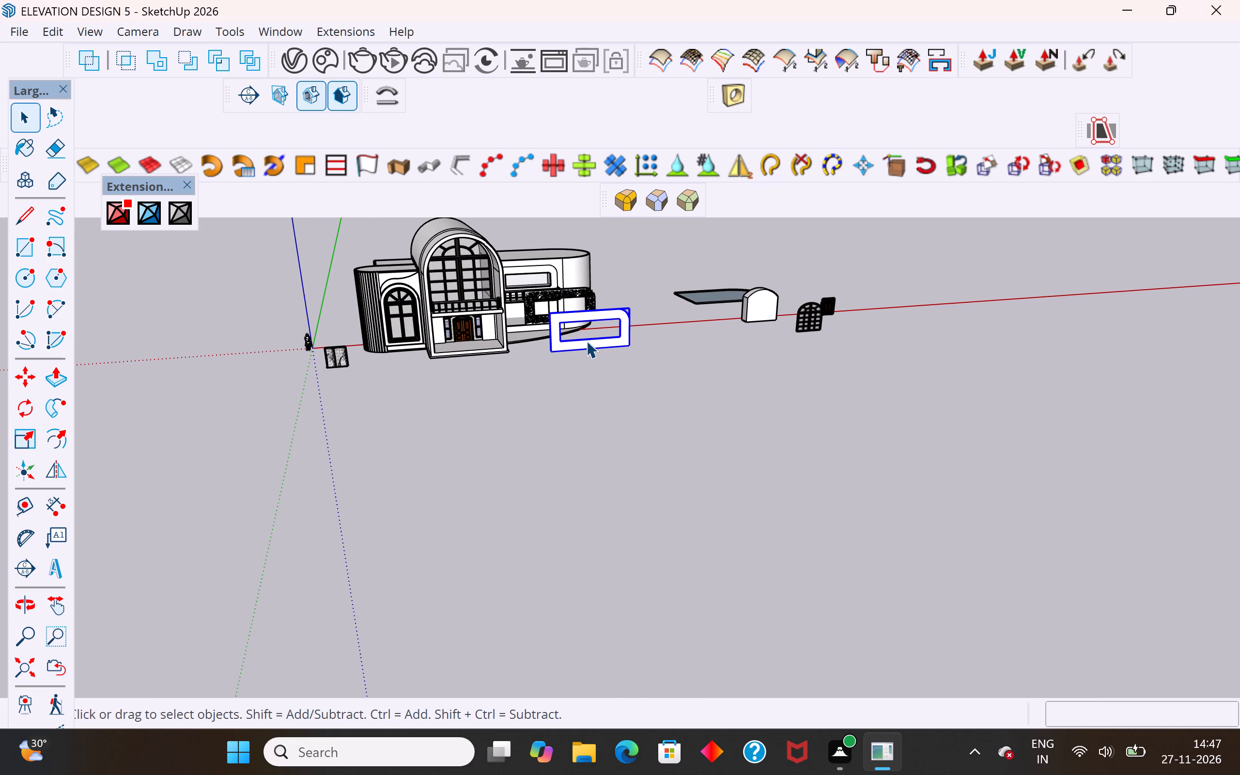
key(Delete)
Delete the stray ribbed panel and its arc lying in front of the house.
scroll(672, 410, down, 6)
drag(831, 460, 723, 590)
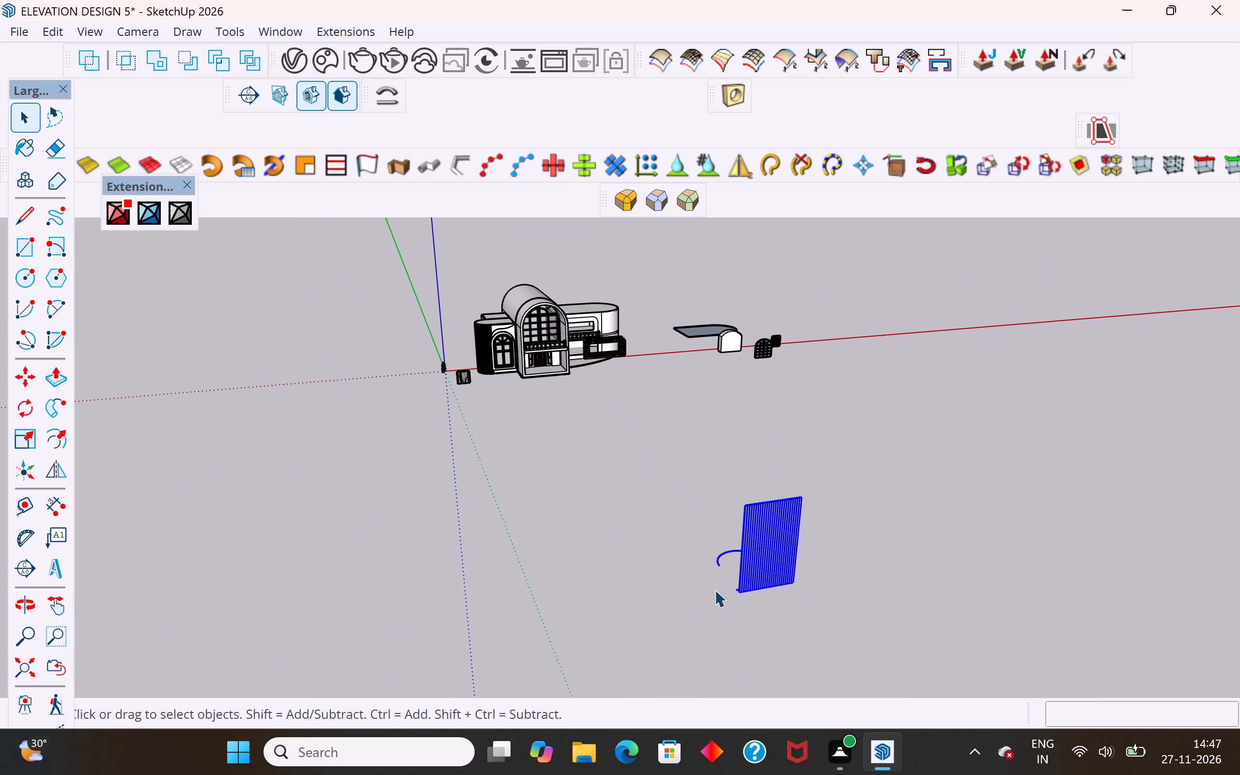
key(Delete)
Examine the scrollwork screen's front and back faces around the rounded corner for motif outlines that are not closed.
scroll(710, 349, up, 11)
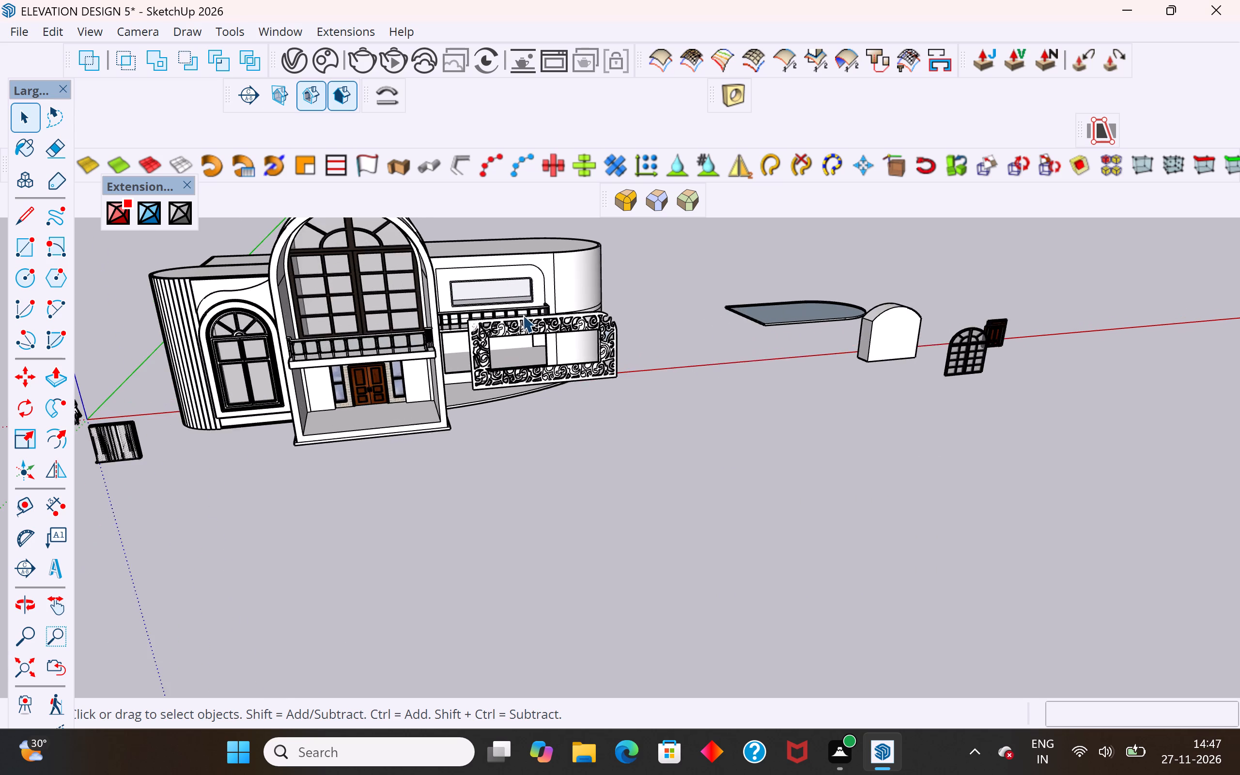
middle_drag(525, 312, 537, 292)
scroll(510, 308, up, 9)
click(494, 361)
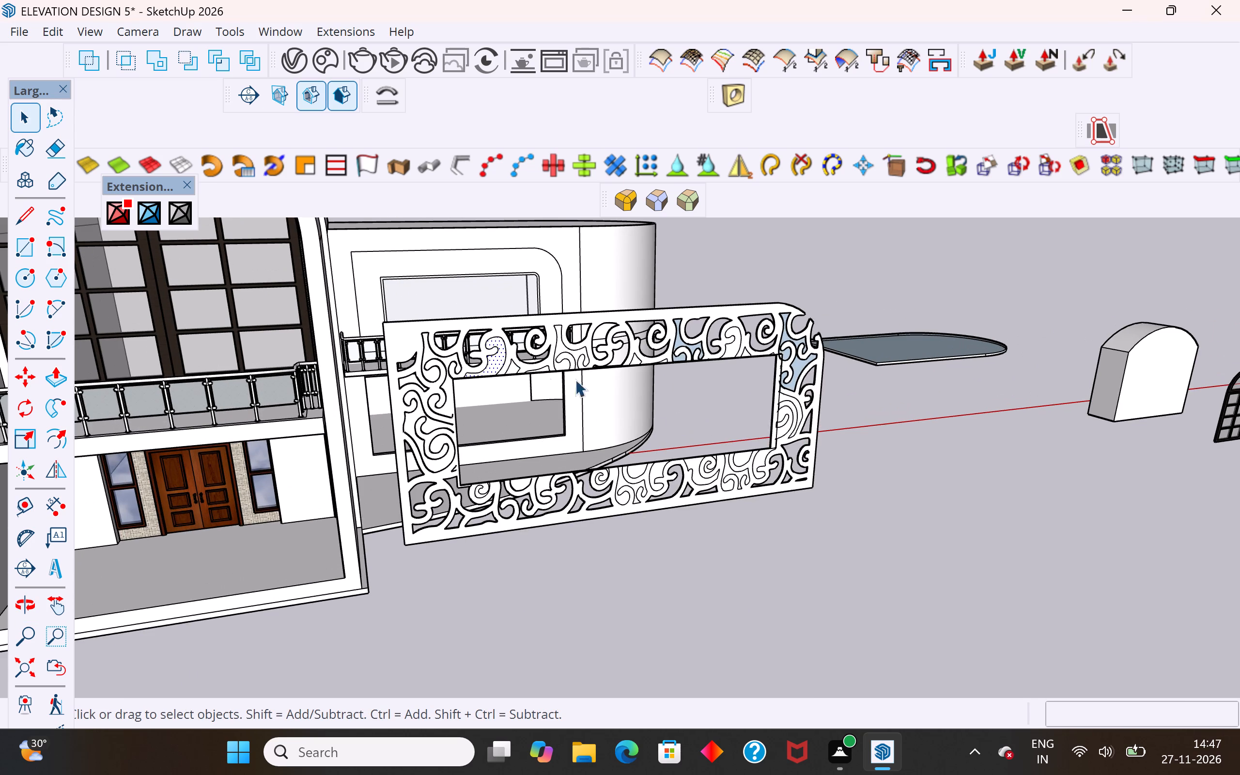
middle_drag(781, 473, 627, 465)
click(925, 466)
scroll(835, 393, up, 3)
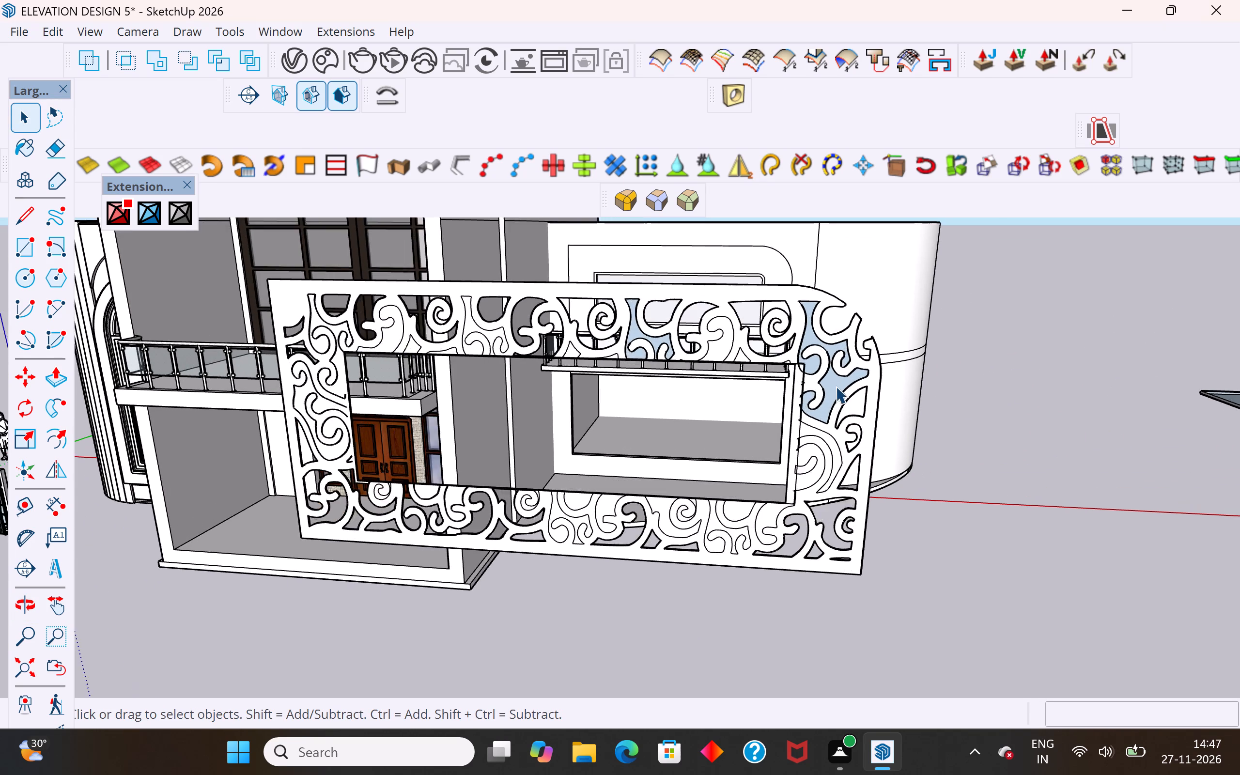
scroll(836, 386, up, 8)
middle_drag(850, 399, 104, 501)
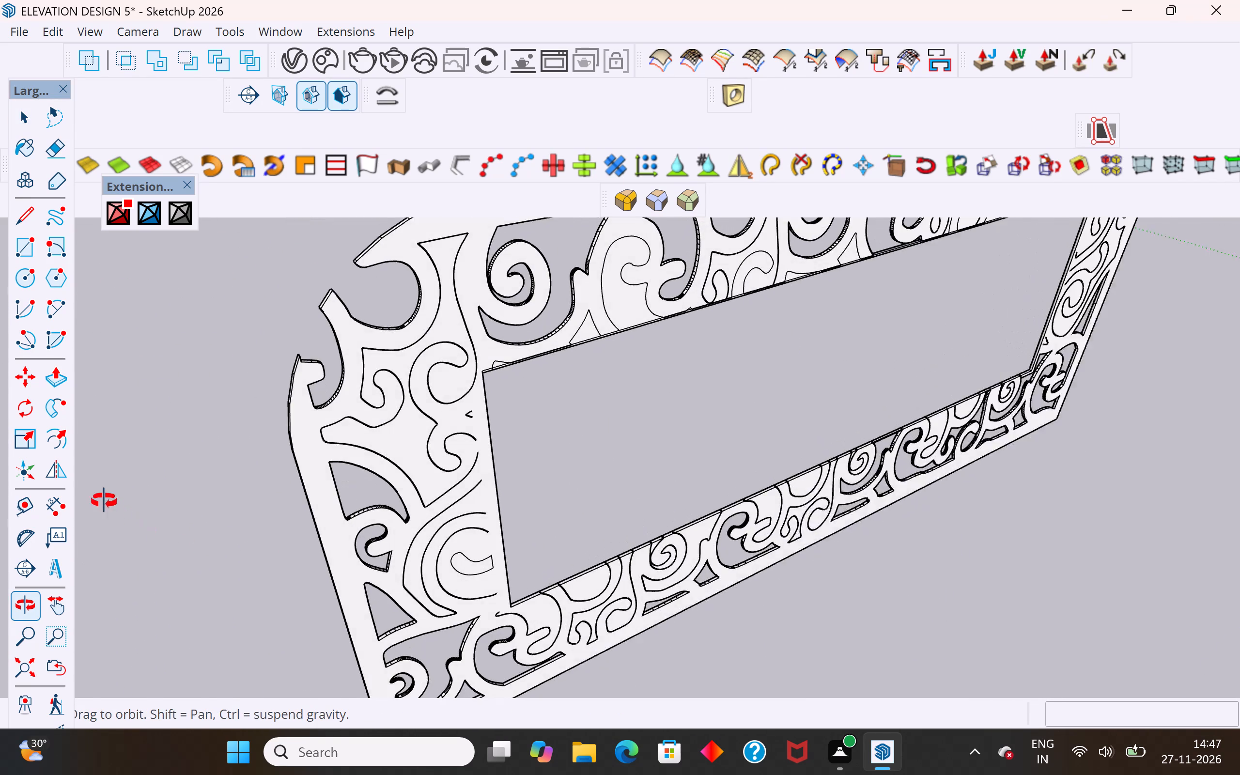
middle_drag(104, 501, 105, 501)
scroll(458, 465, up, 3)
click(392, 426)
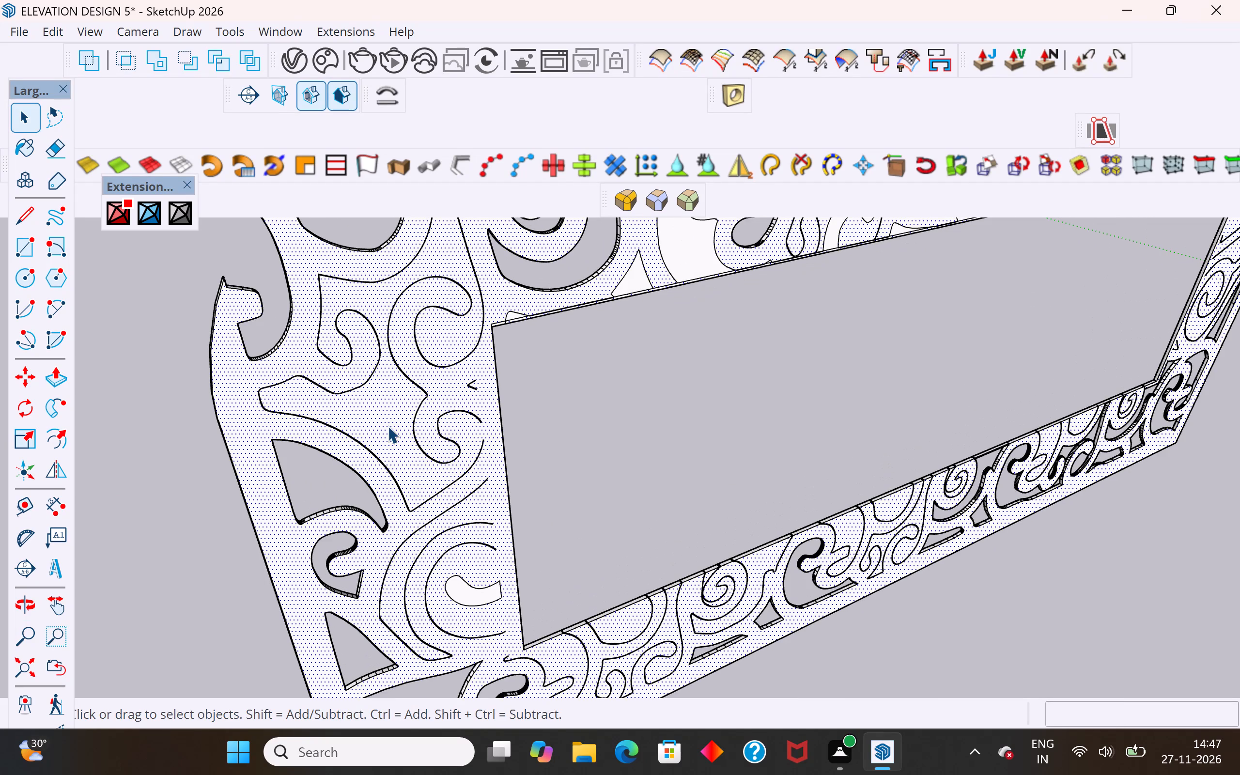
scroll(464, 494, down, 4)
middle_drag(461, 490, 465, 443)
middle_drag(436, 433, 959, 474)
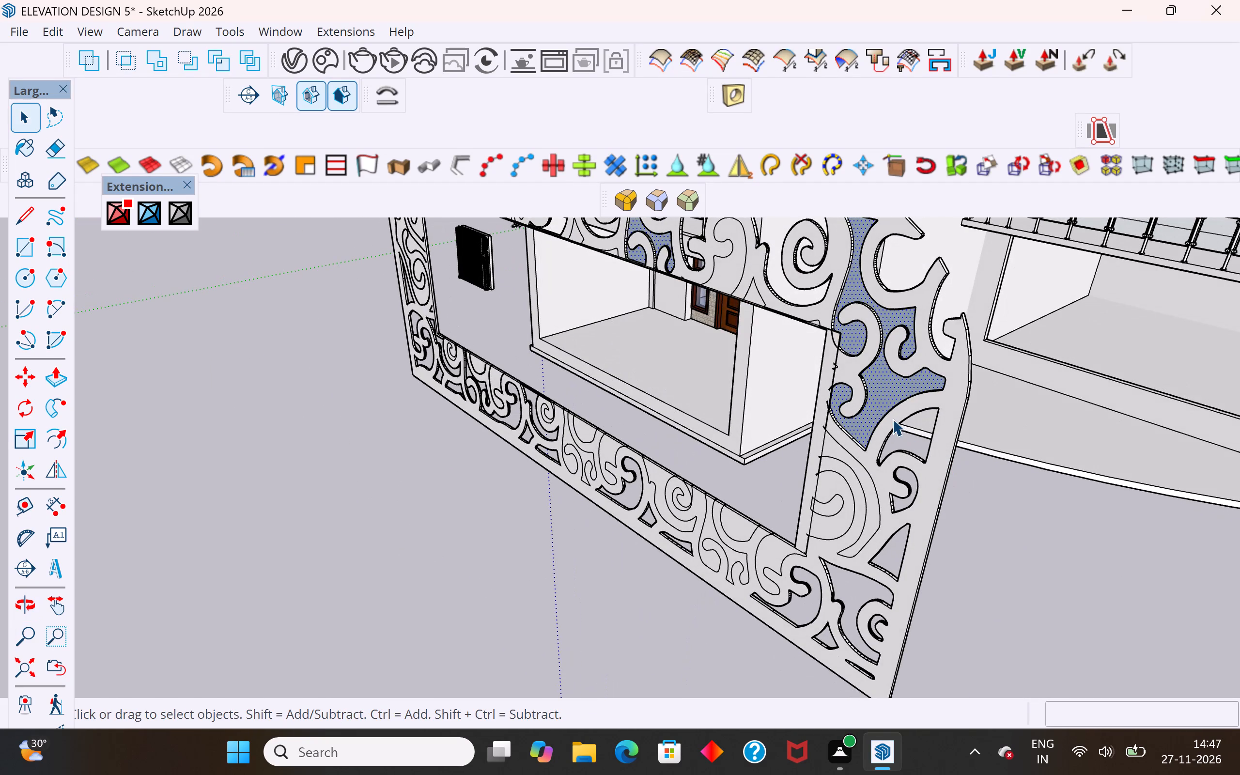
click(885, 389)
double_click(885, 389)
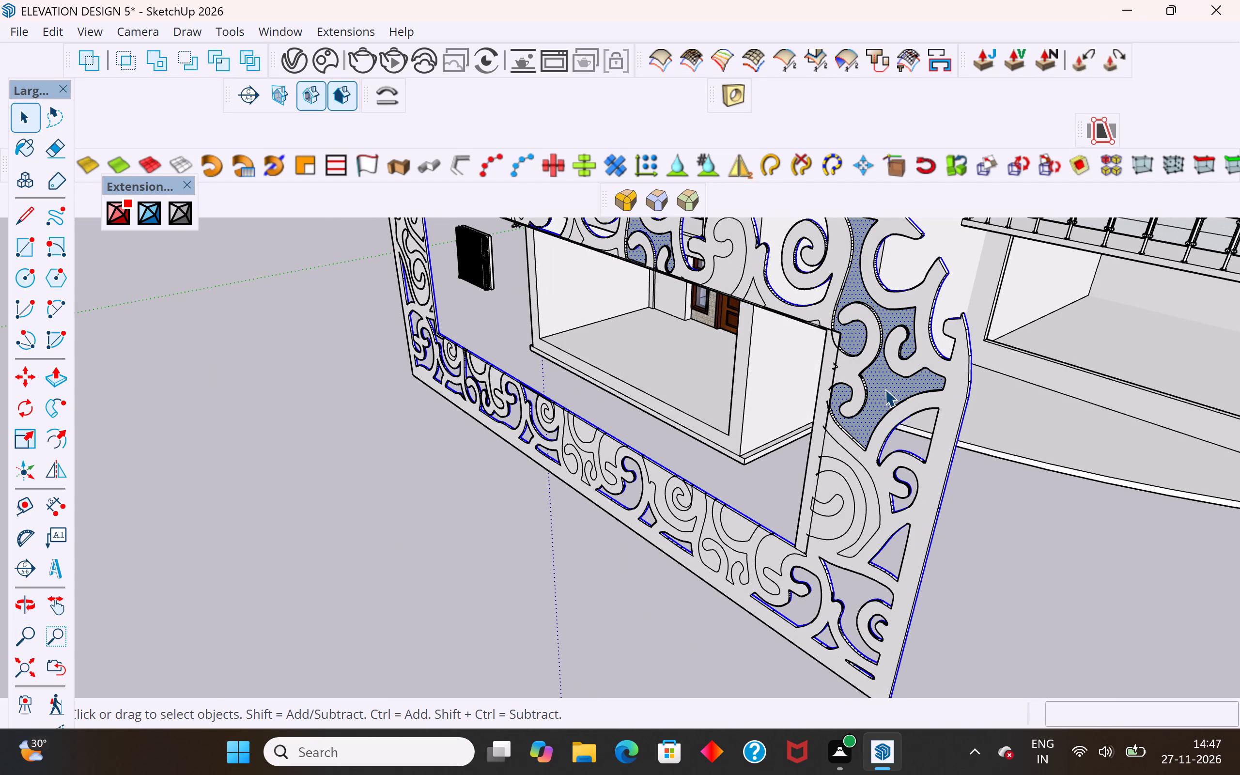
middle_drag(882, 389, 390, 436)
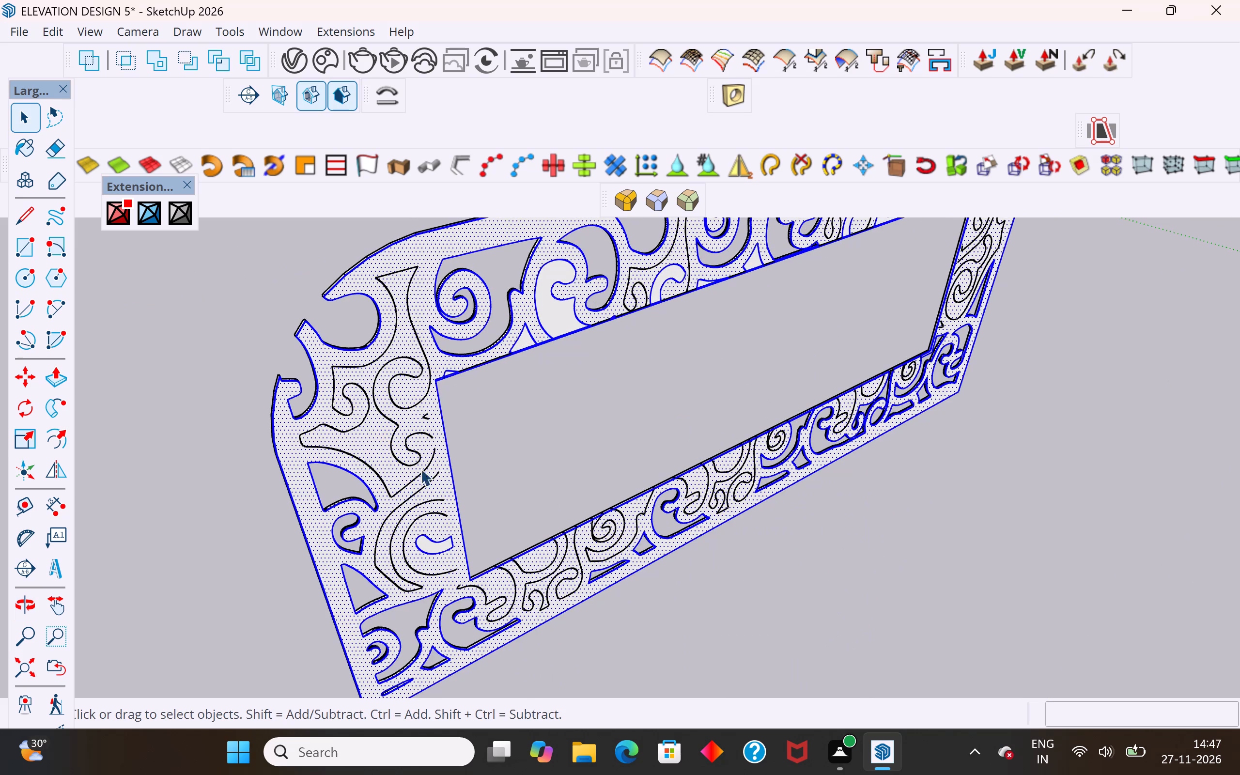
scroll(424, 458, up, 9)
triple_click(425, 445)
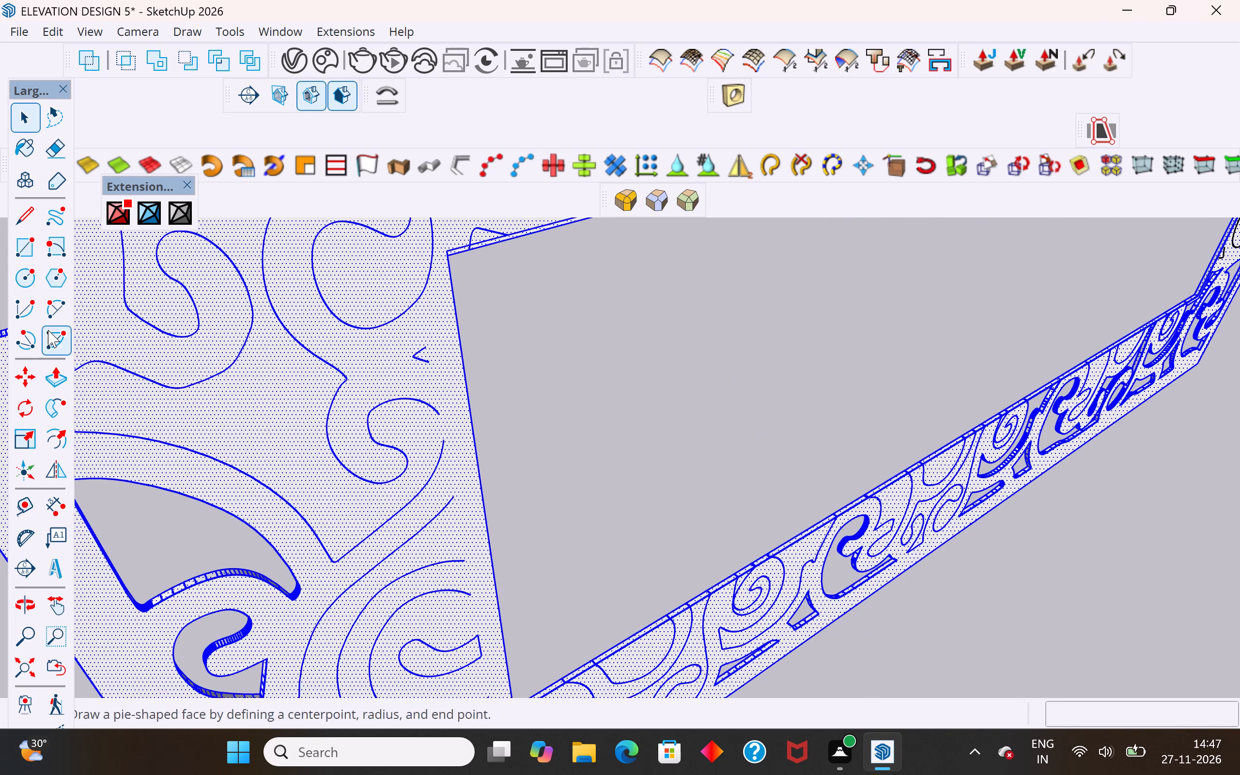
Close the open motif outline beside the screen's inner opening with a line about 2 5/8" long.
click(23, 218)
scroll(441, 416, up, 2)
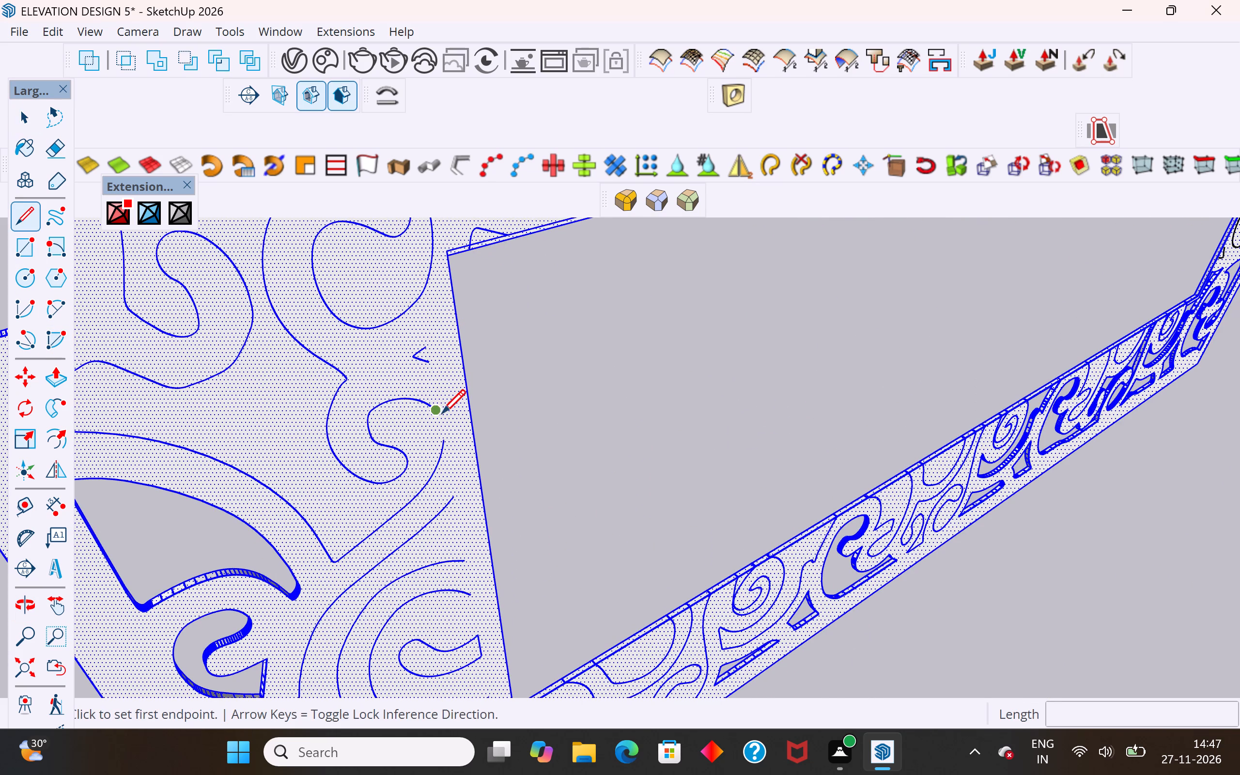
scroll(442, 416, up, 3)
click(439, 412)
click(446, 461)
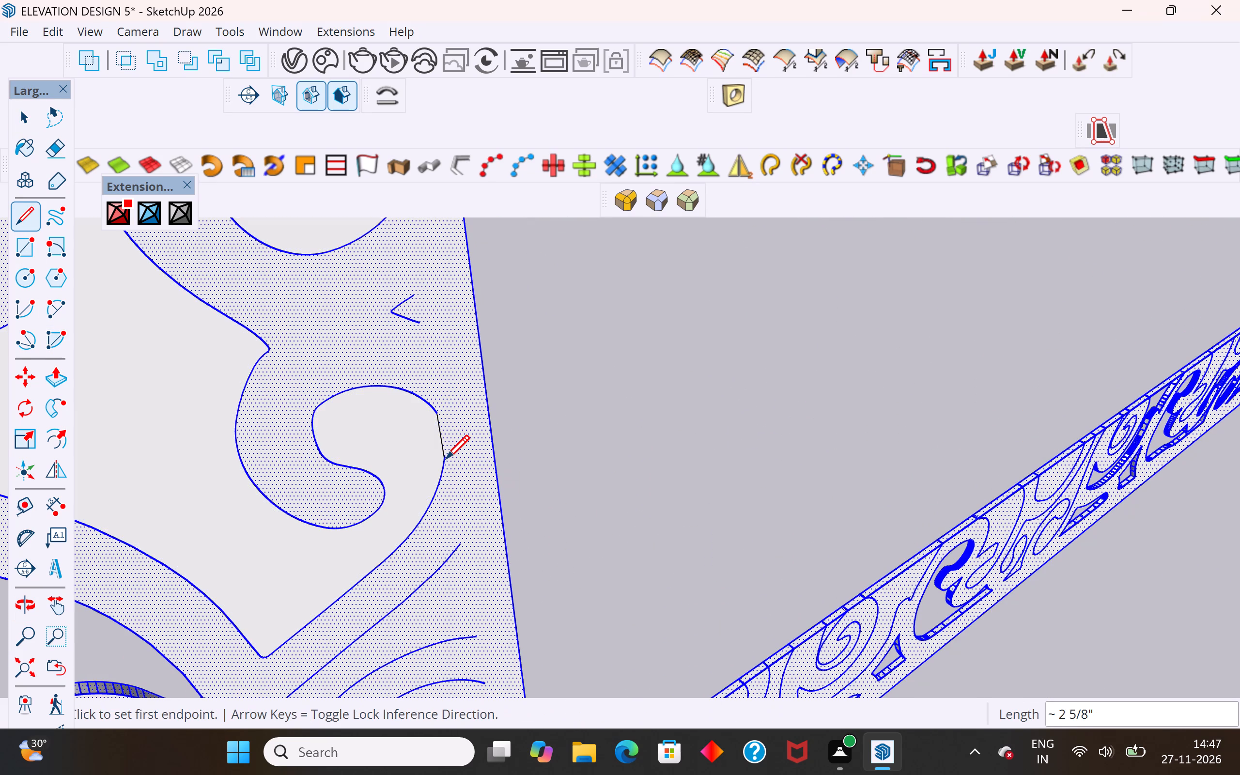
Delete the closed motif face near the rounded corner to cut that opening through the screen.
scroll(446, 515, down, 14)
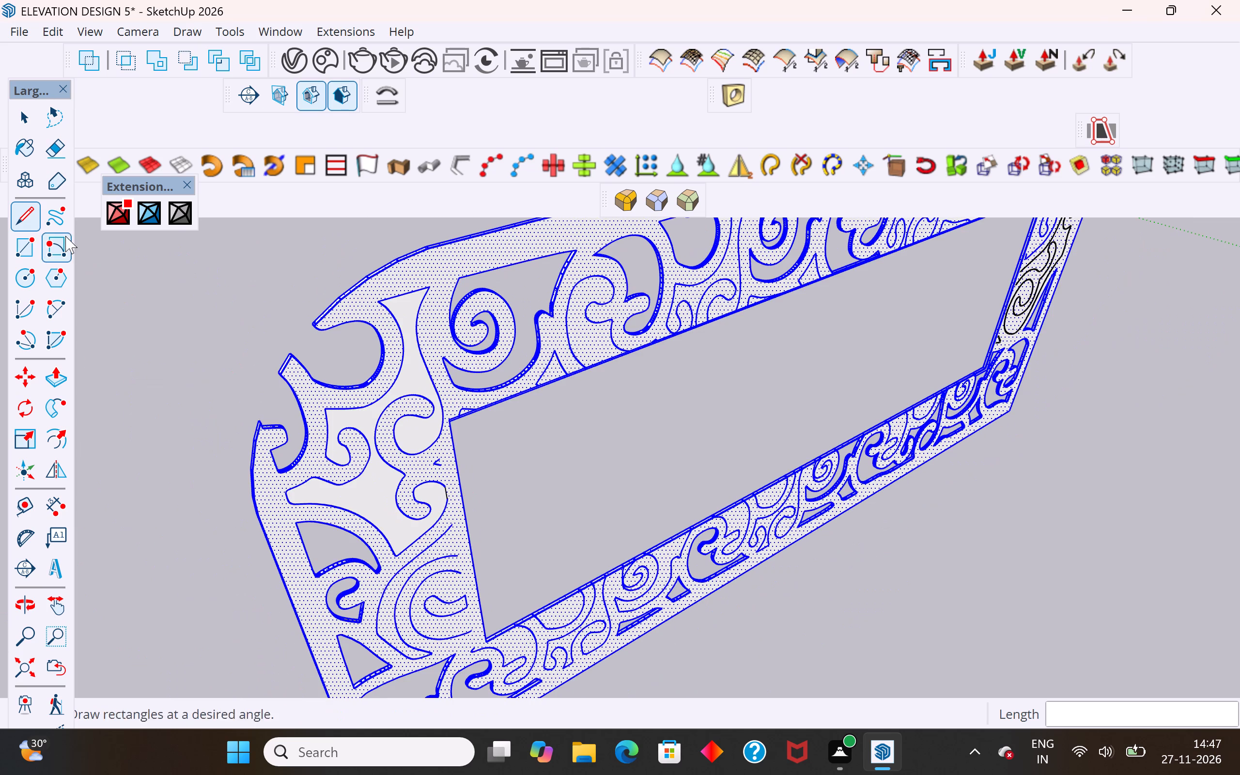
click(24, 123)
click(379, 499)
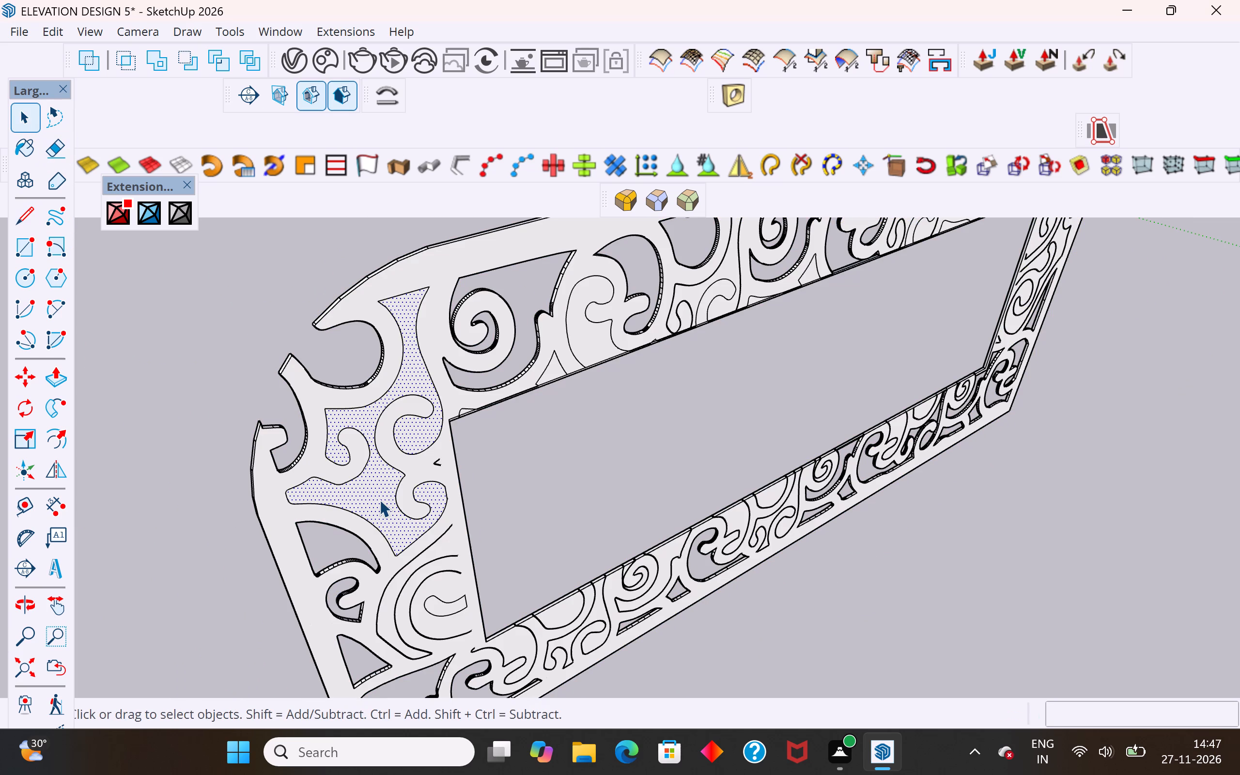
key(Delete)
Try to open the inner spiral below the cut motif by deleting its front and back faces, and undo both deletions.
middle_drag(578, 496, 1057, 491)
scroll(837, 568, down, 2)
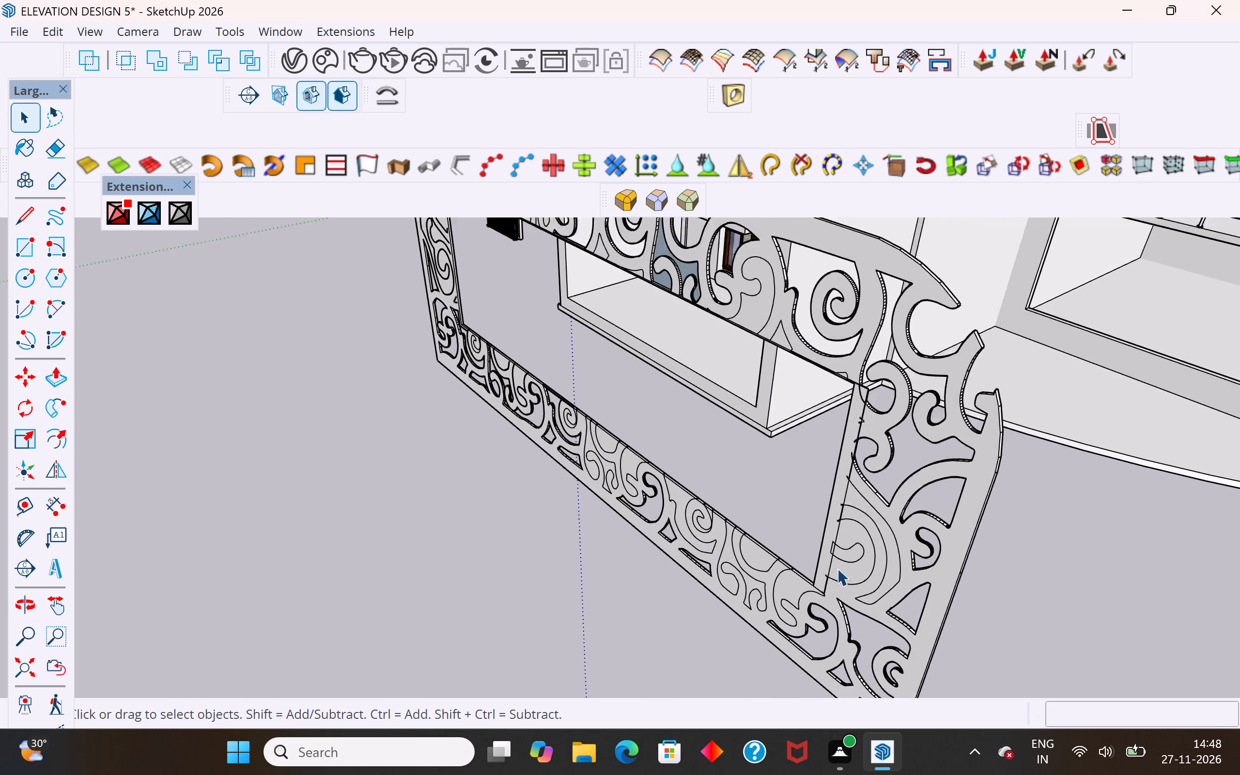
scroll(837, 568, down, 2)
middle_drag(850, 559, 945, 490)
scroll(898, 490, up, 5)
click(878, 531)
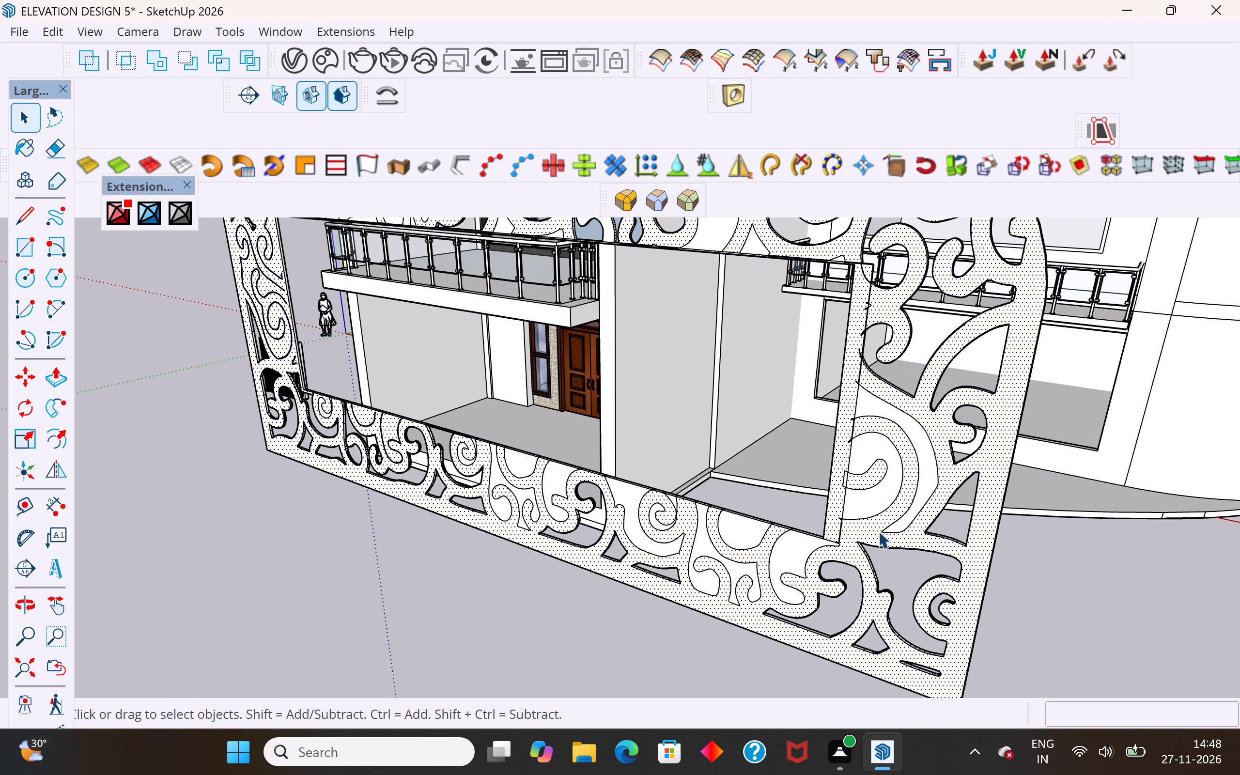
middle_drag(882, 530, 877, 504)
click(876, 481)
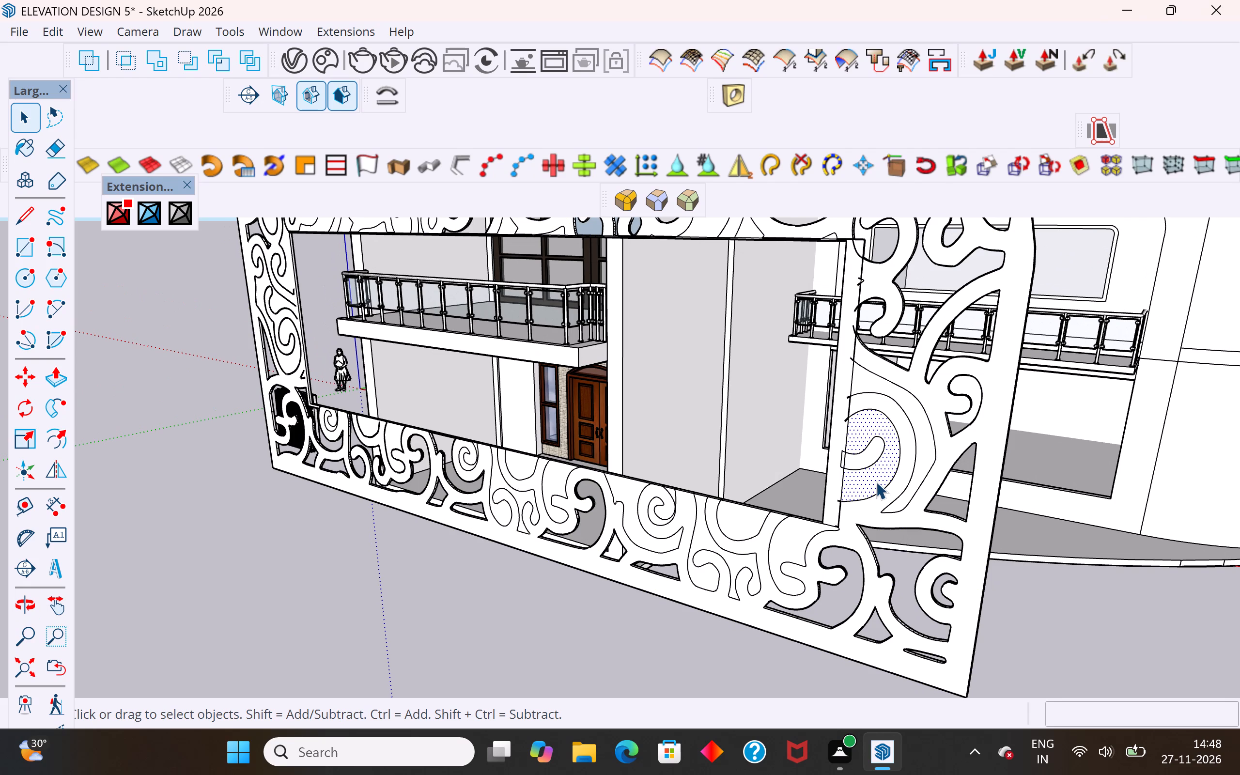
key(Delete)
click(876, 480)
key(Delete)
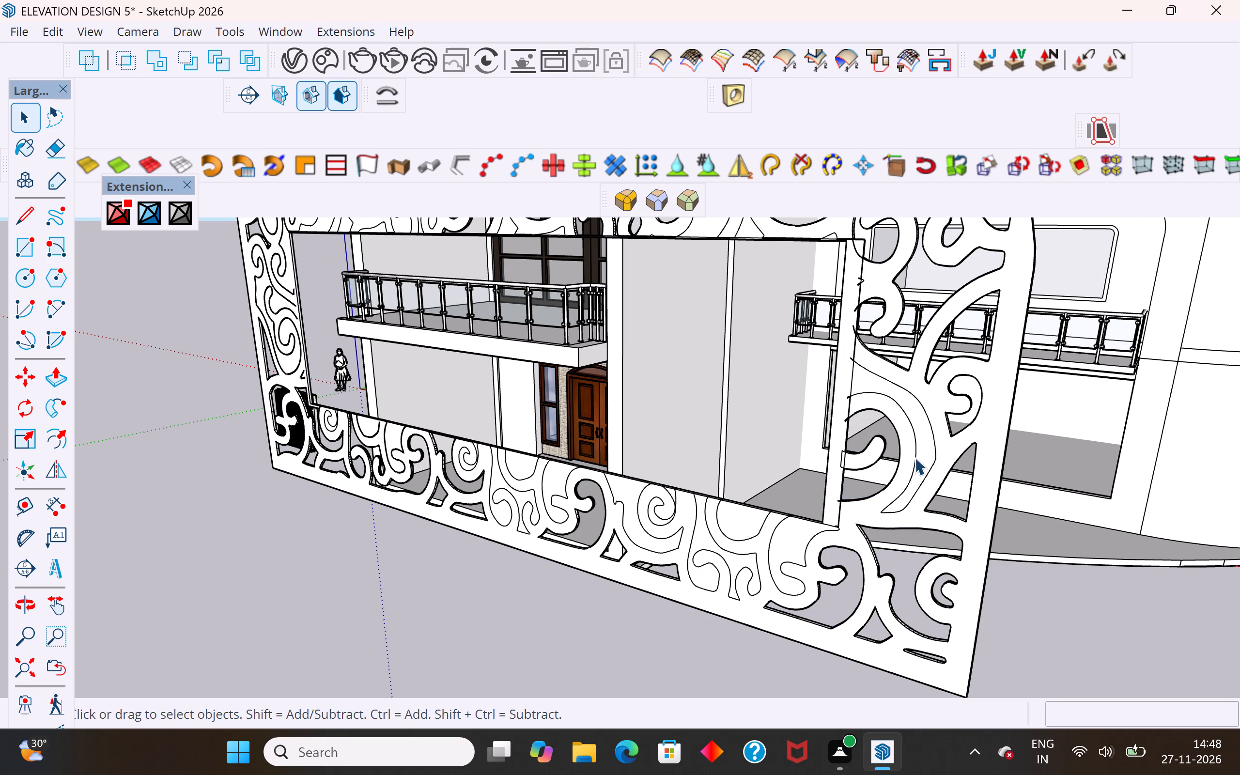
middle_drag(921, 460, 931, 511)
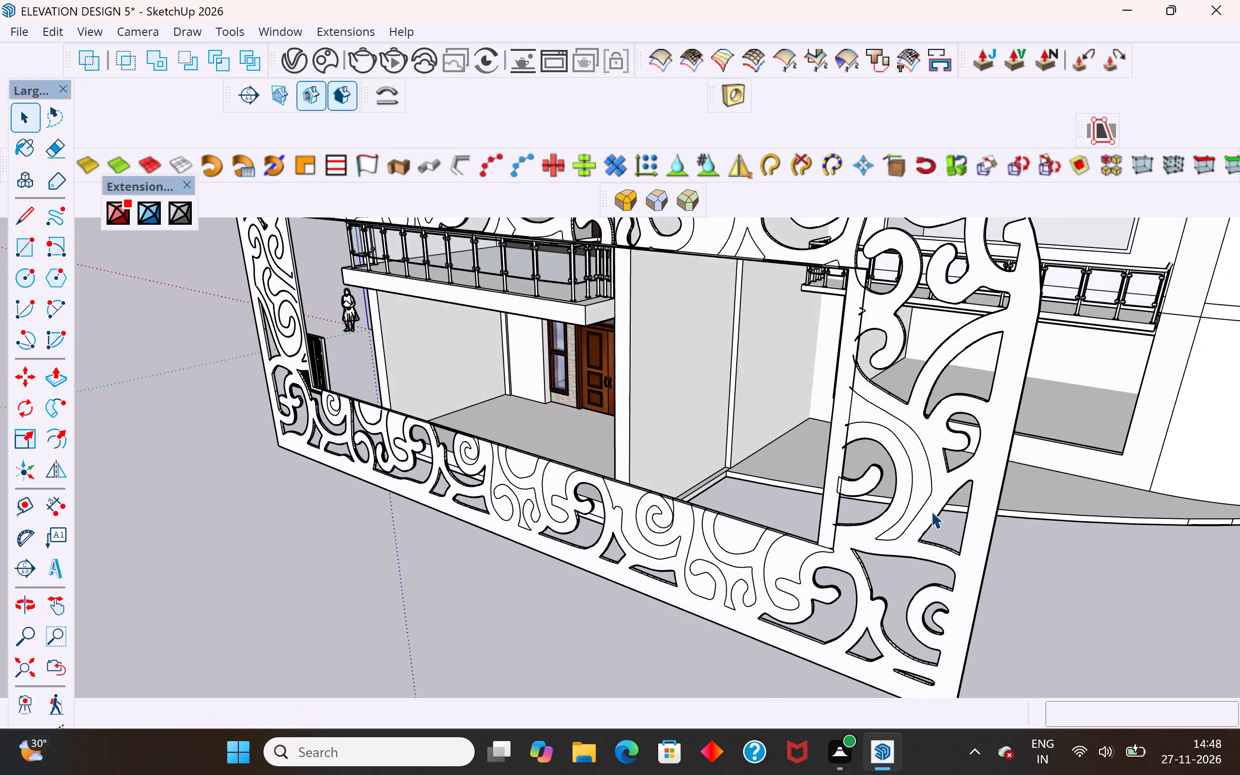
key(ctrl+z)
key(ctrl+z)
Push the inner spiral face beside the screen's inner opening through its thickness, about 3/4".
click(866, 507)
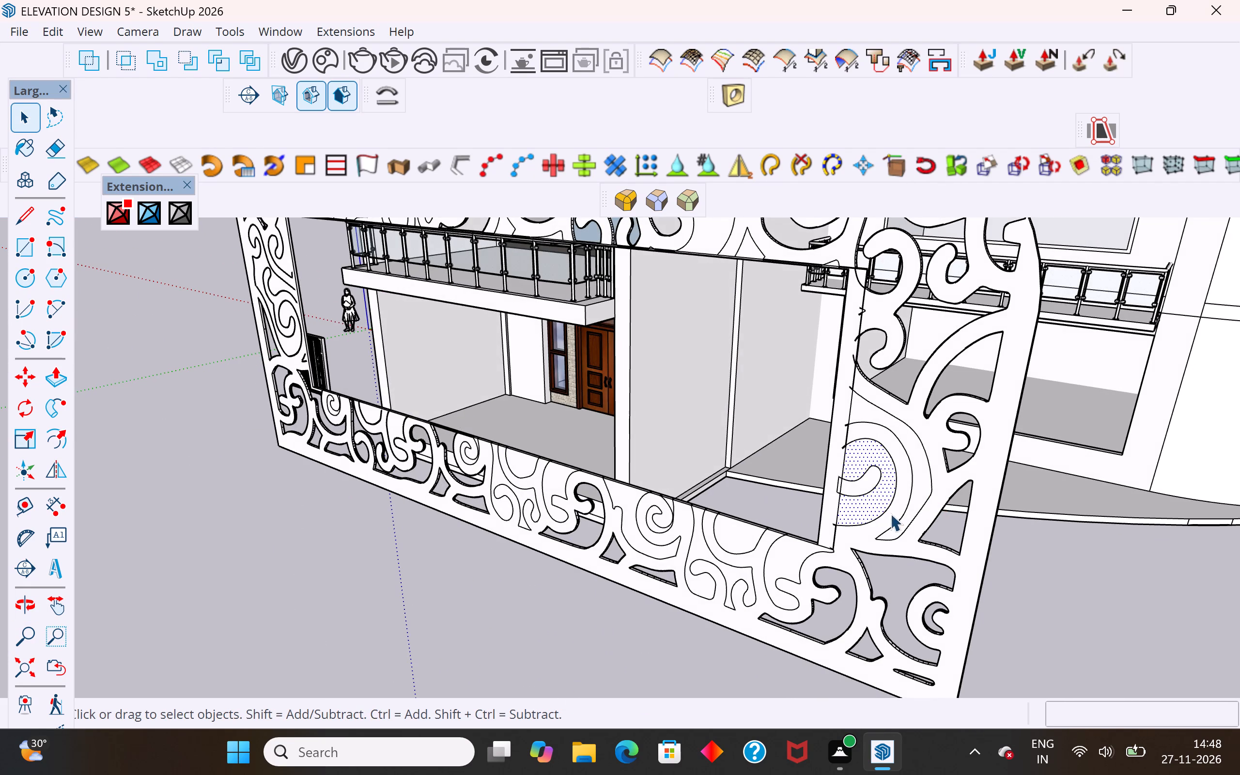
middle_drag(943, 517, 901, 492)
click(831, 458)
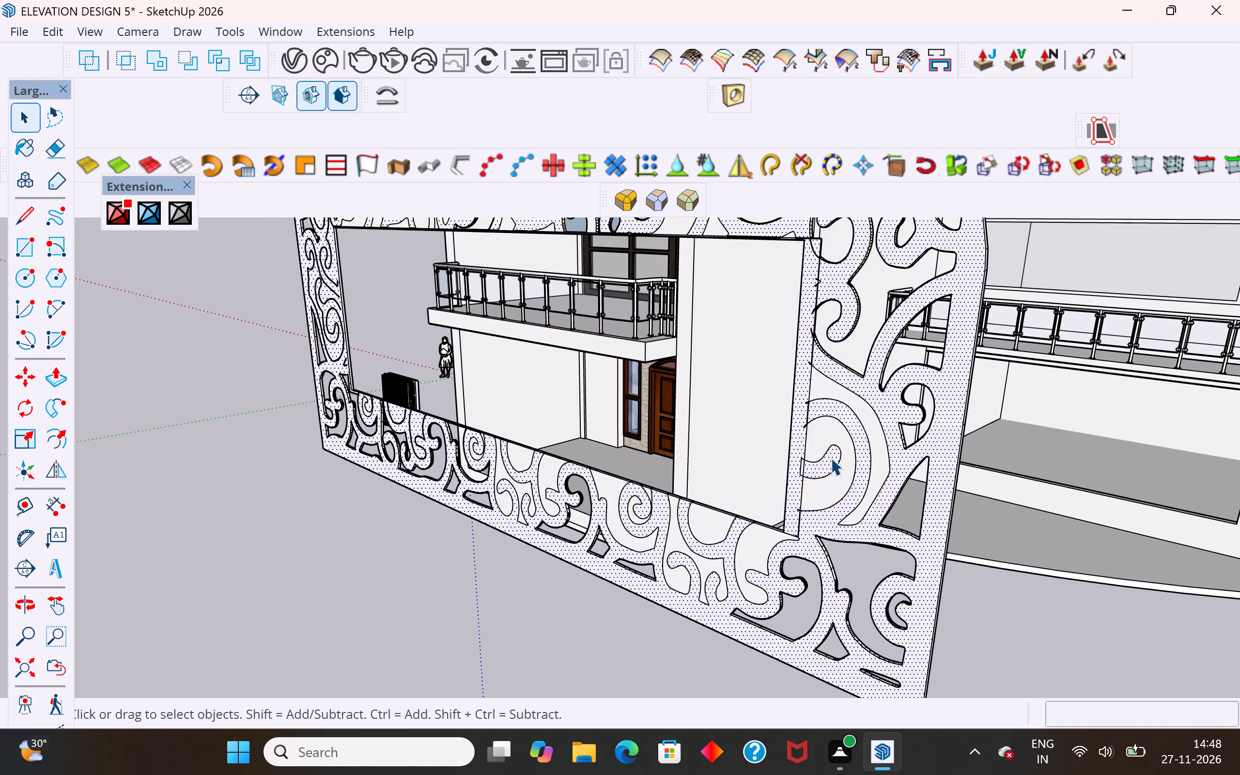
click(1012, 541)
click(996, 587)
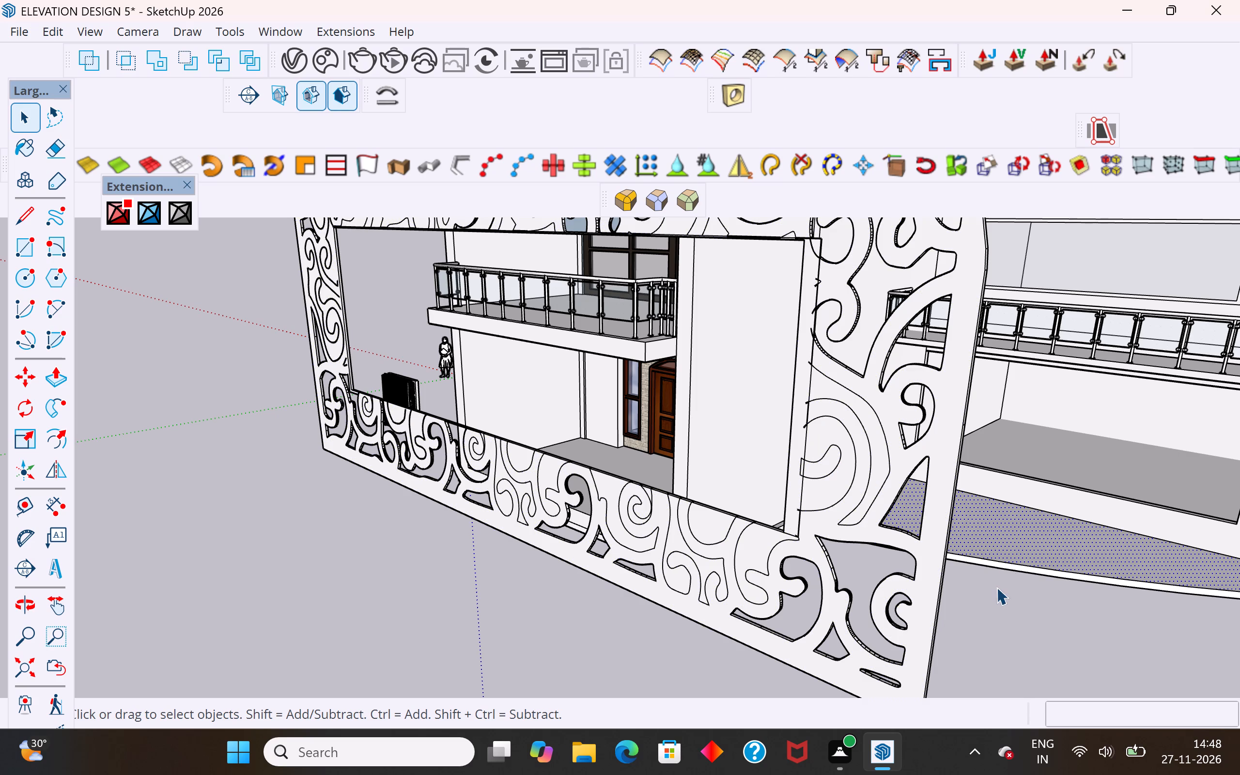
click(830, 470)
click(829, 465)
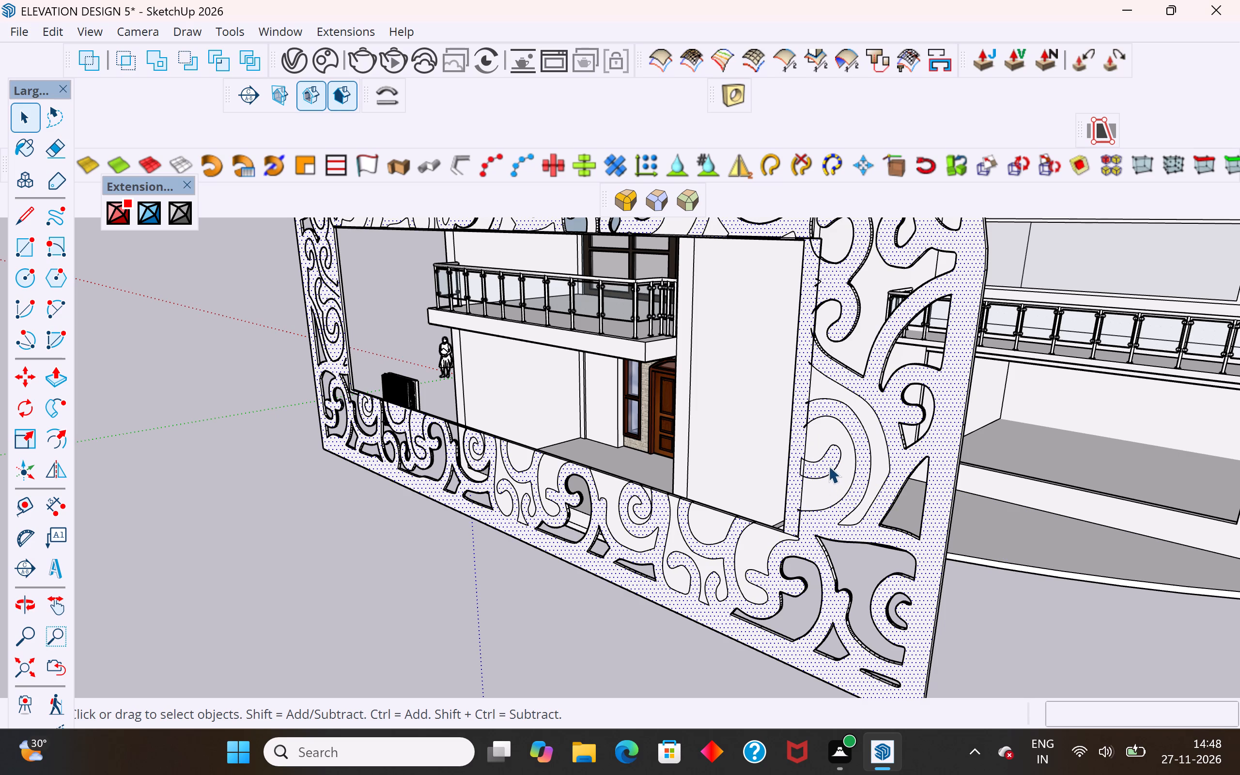
click(837, 487)
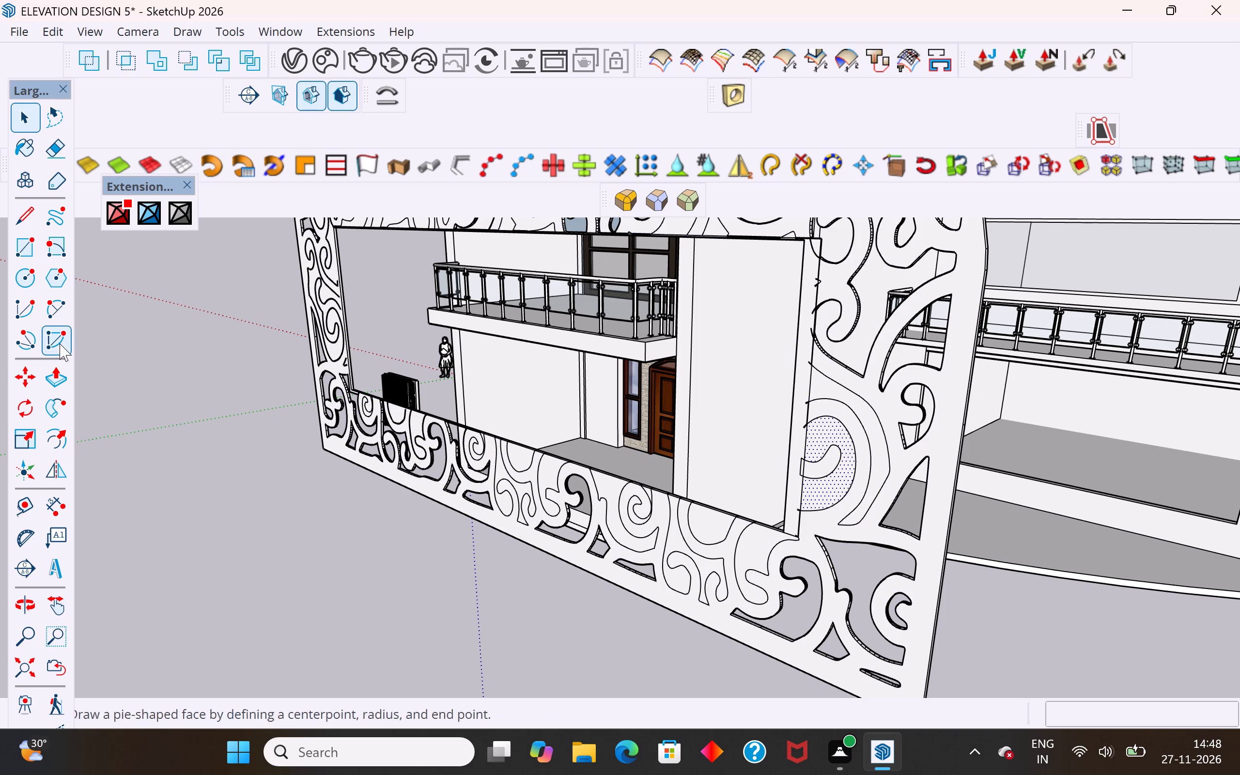
click(61, 373)
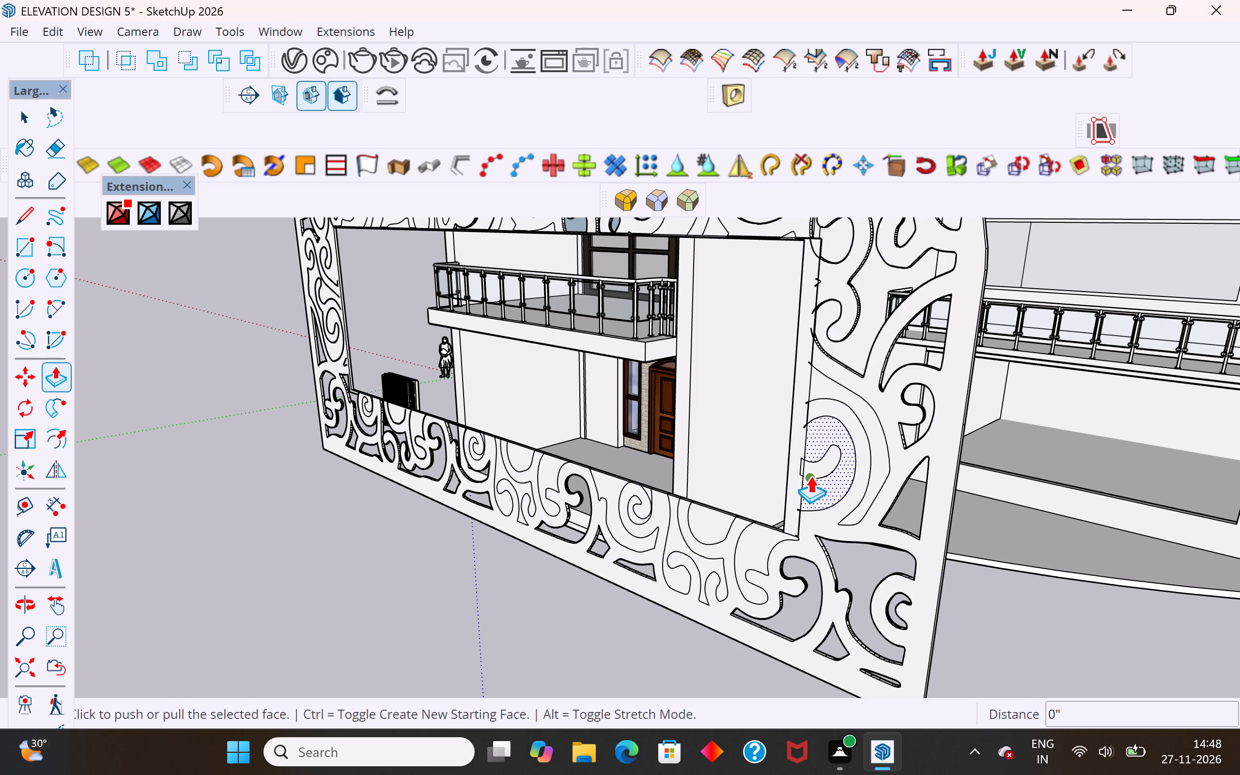
click(810, 476)
middle_drag(931, 466, 500, 528)
scroll(475, 525, up, 5)
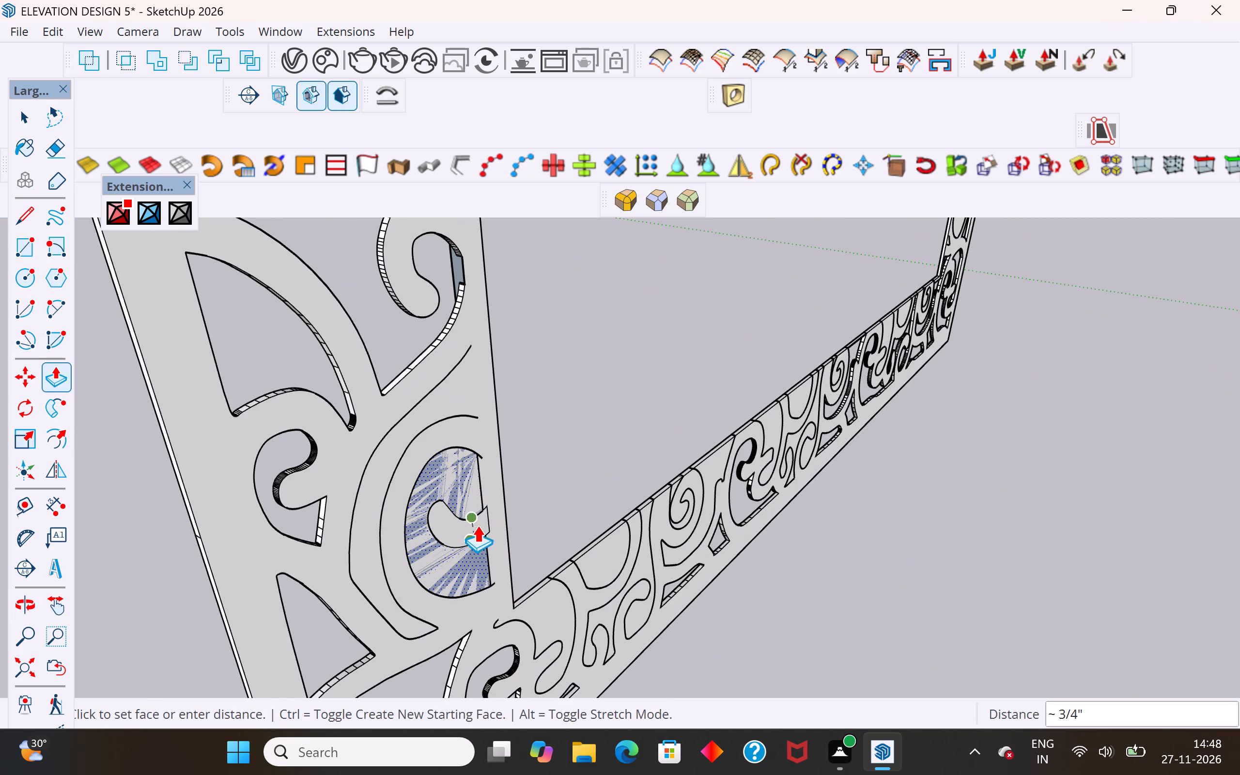
click(488, 509)
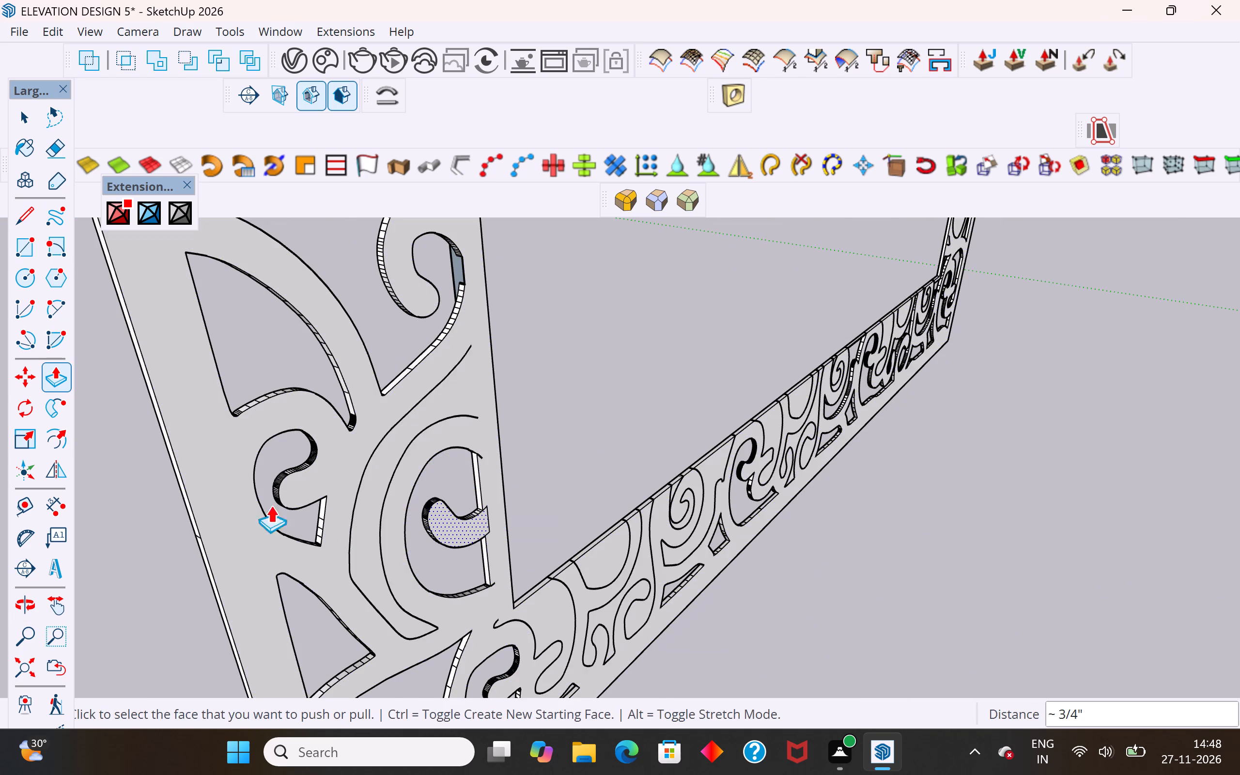
Push the crescent motif around the cut spiral through about 3/4" and delete its leftover face.
middle_drag(302, 473, 869, 485)
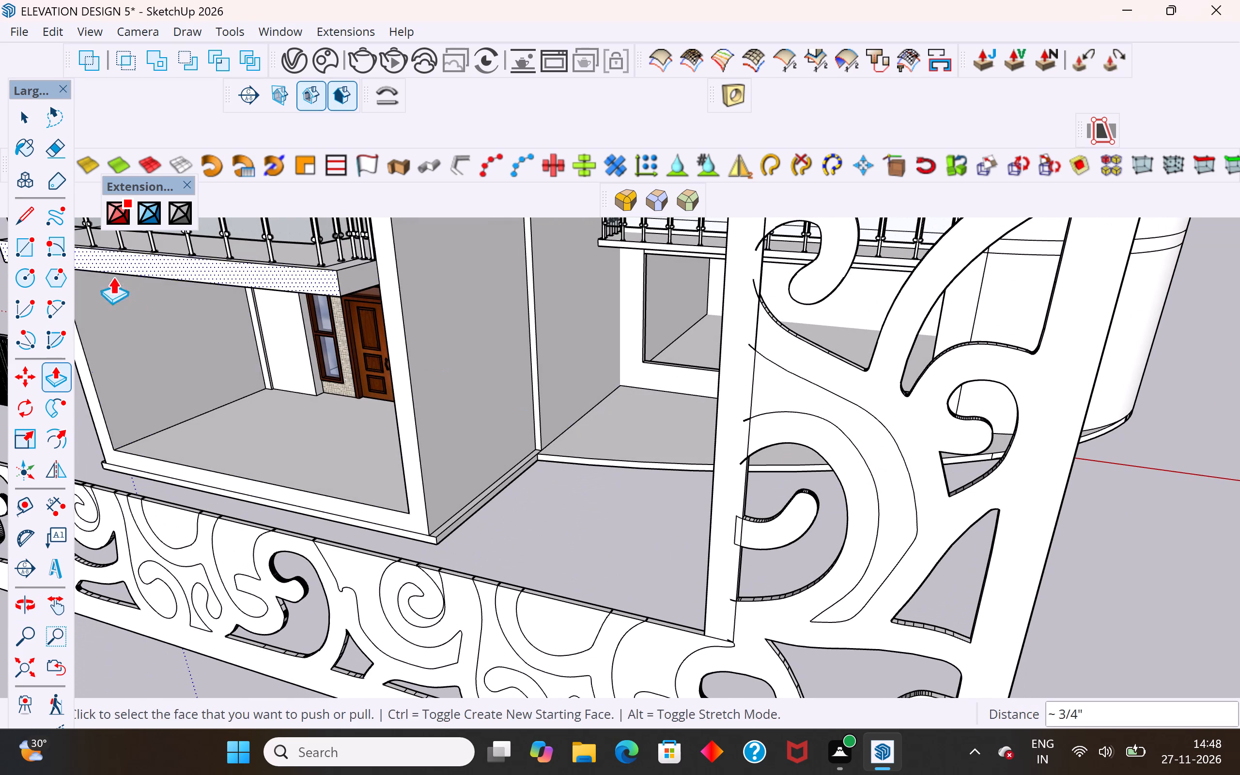
click(29, 126)
click(789, 397)
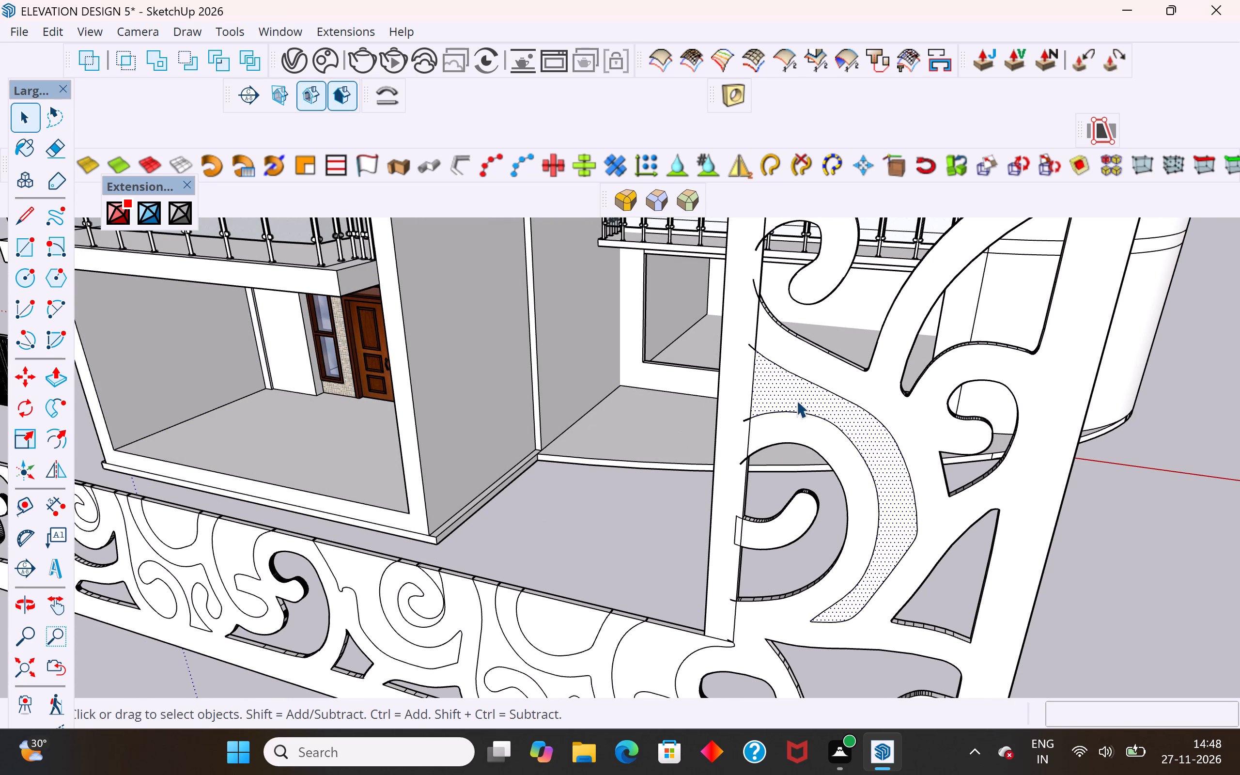
middle_drag(919, 469, 717, 465)
click(62, 378)
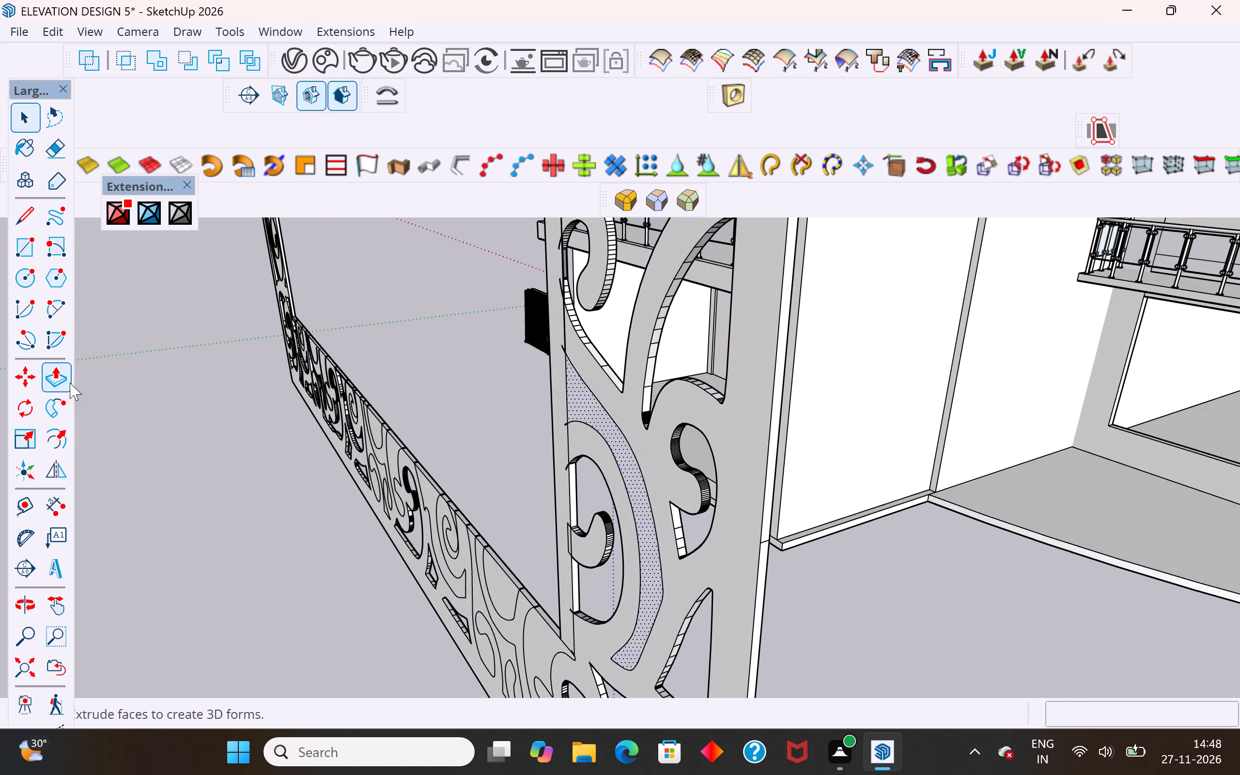
click(602, 434)
middle_drag(729, 480, 329, 606)
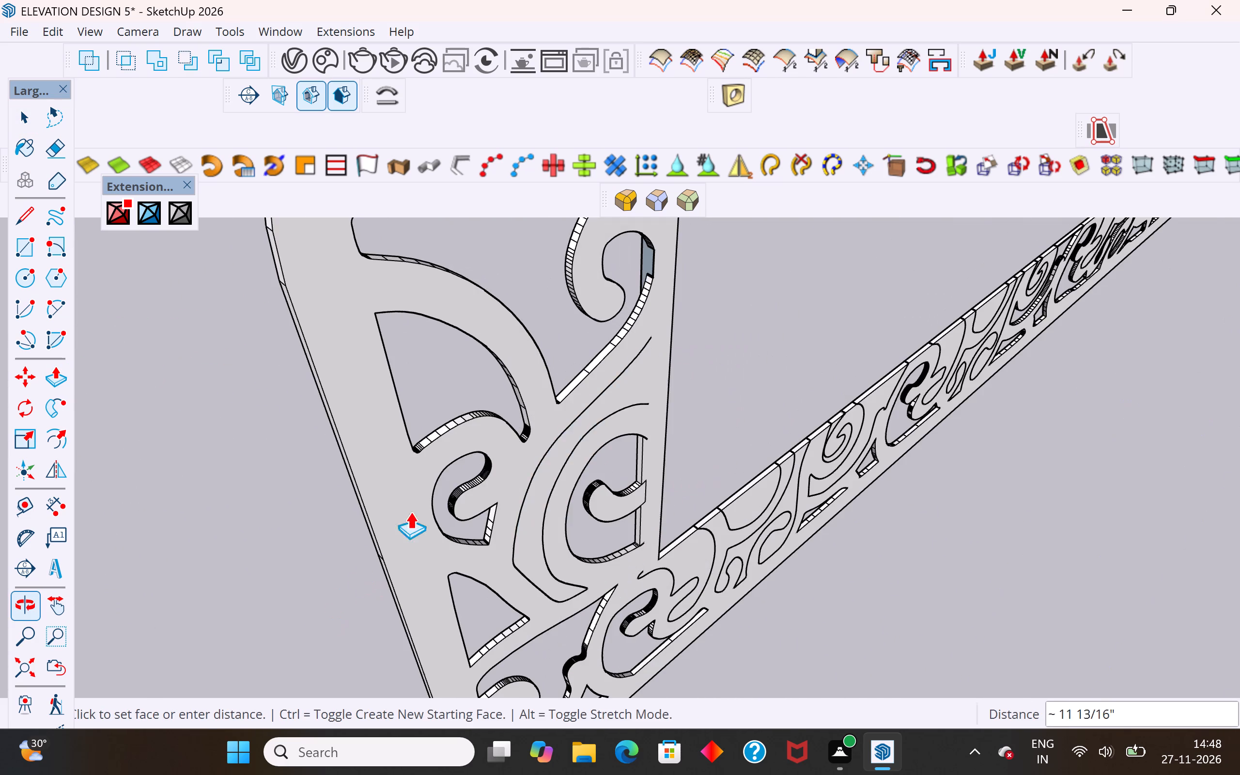
scroll(589, 412, up, 5)
click(661, 332)
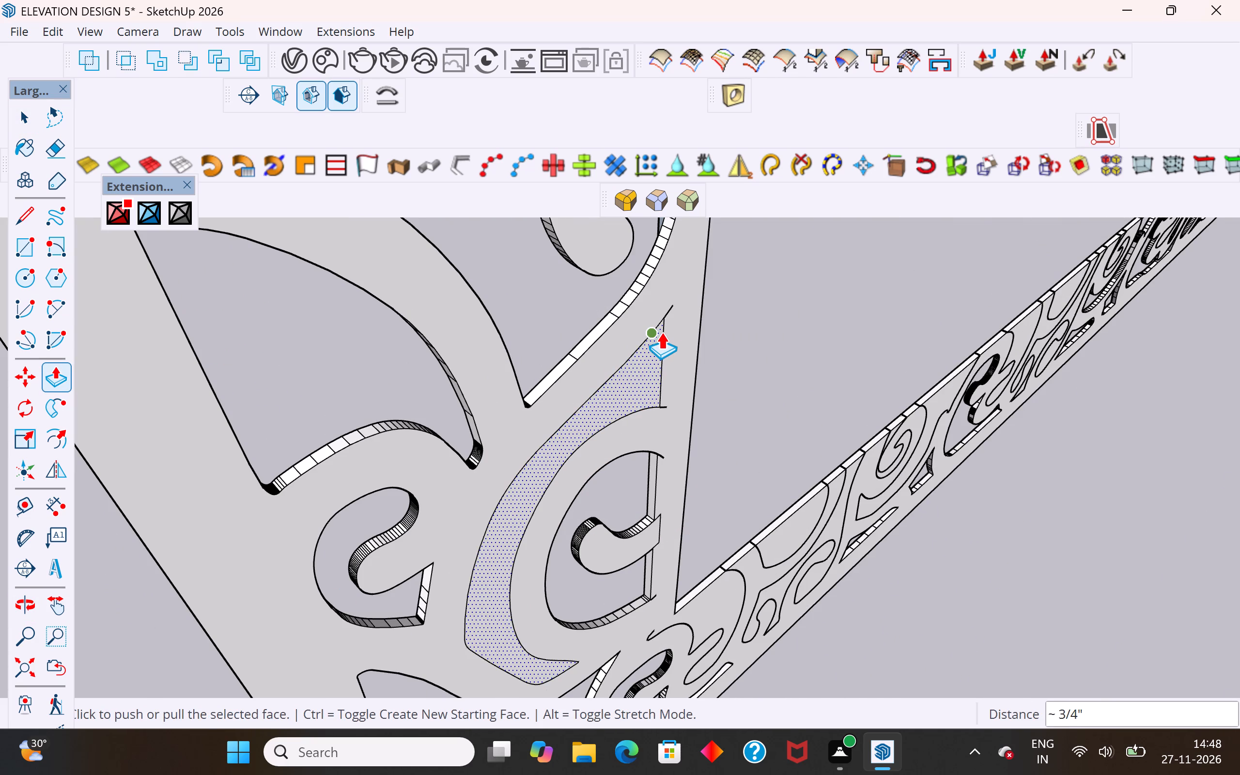
click(22, 119)
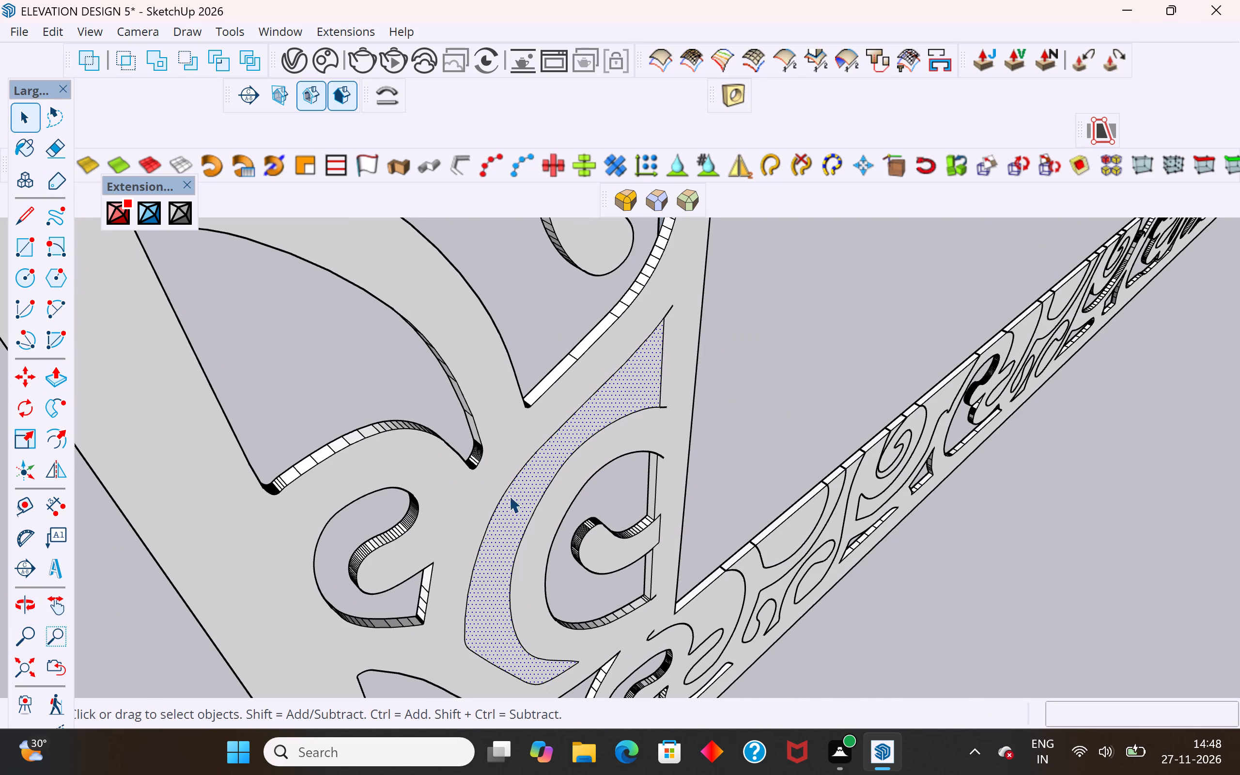
key(Delete)
scroll(535, 509, down, 4)
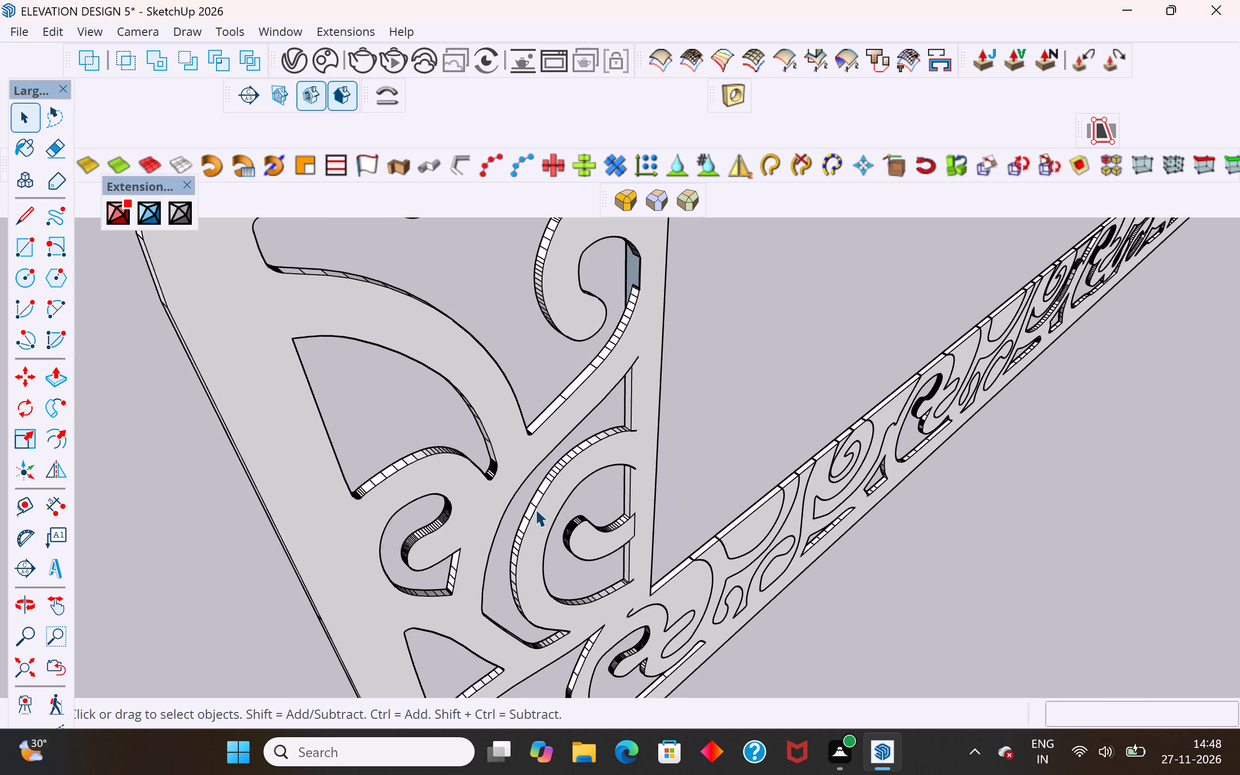
Delete the stray edge at the pointed upper tip of the crescent opening.
middle_drag(535, 509, 414, 476)
scroll(551, 384, up, 4)
scroll(561, 360, down, 8)
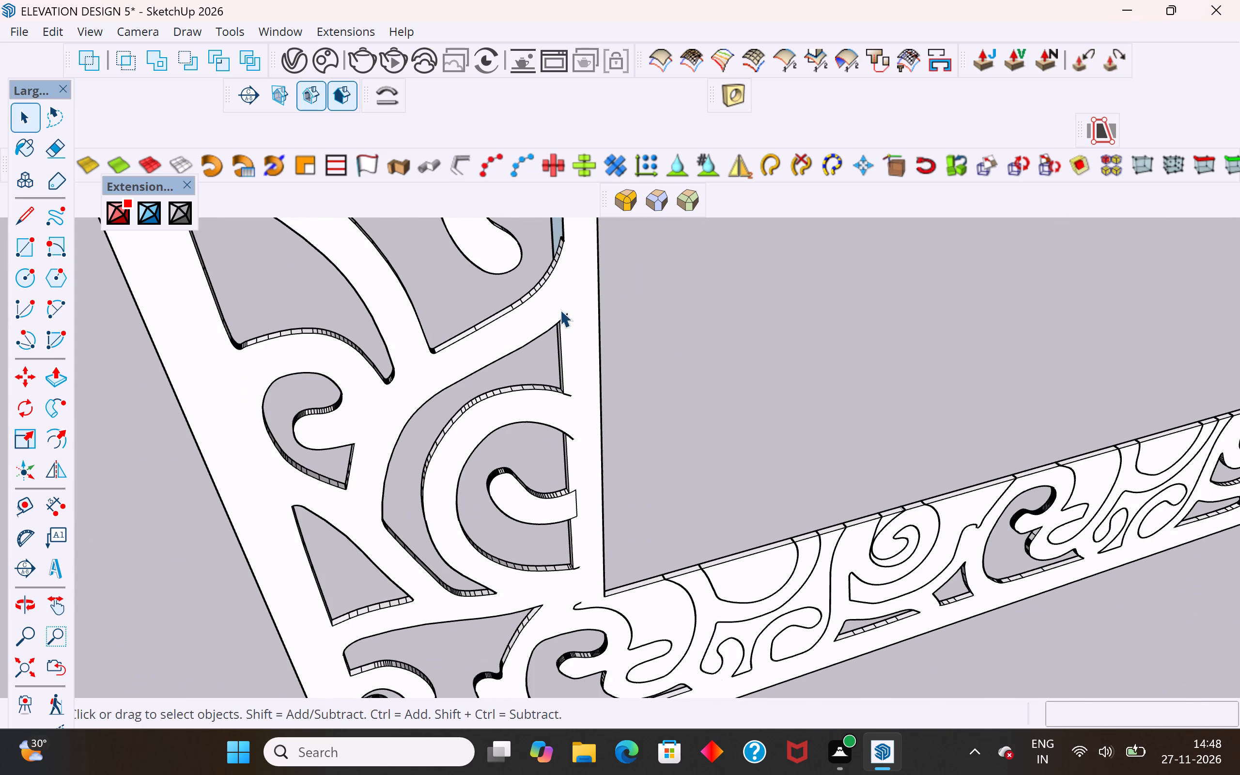
click(563, 315)
key(Delete)
Examine the whole scrollwork screen for motif faces that still need cutting.
scroll(558, 427, down, 5)
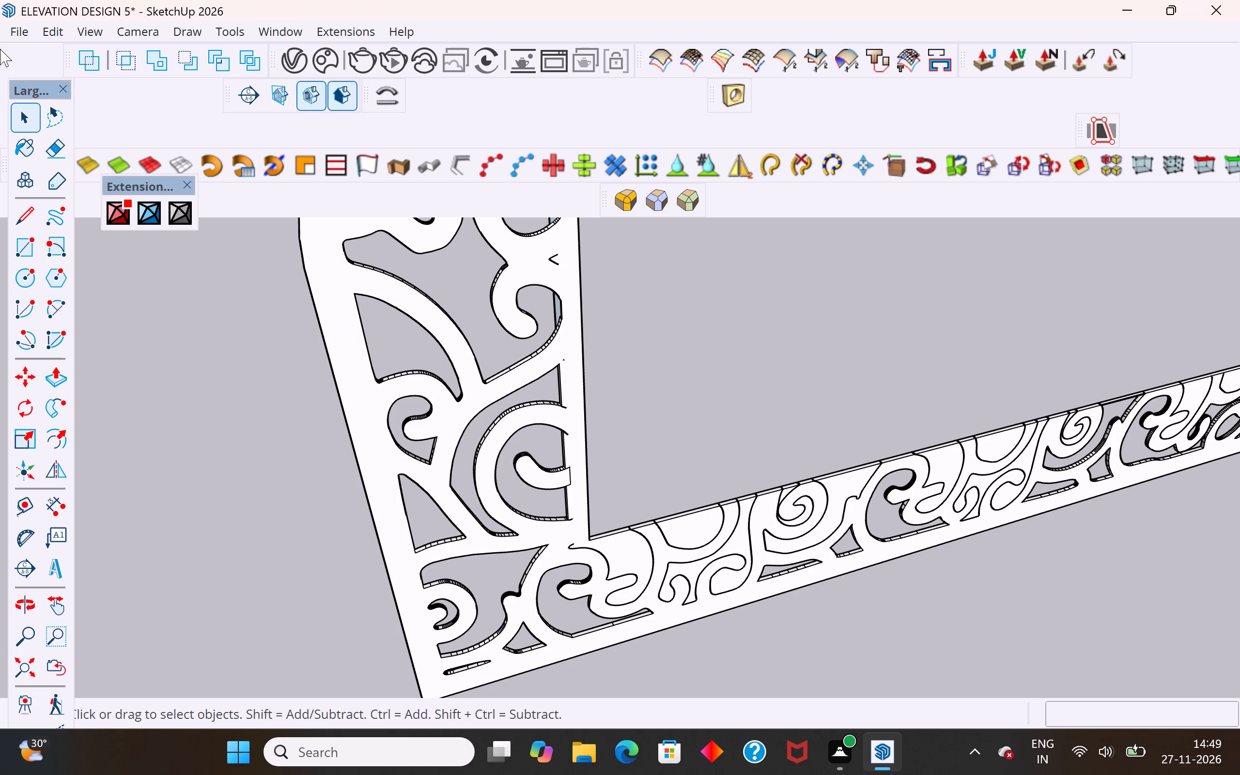
scroll(377, 251, down, 5)
scroll(763, 591, down, 4)
scroll(763, 592, up, 1)
scroll(763, 592, down, 2)
middle_drag(770, 605, 762, 497)
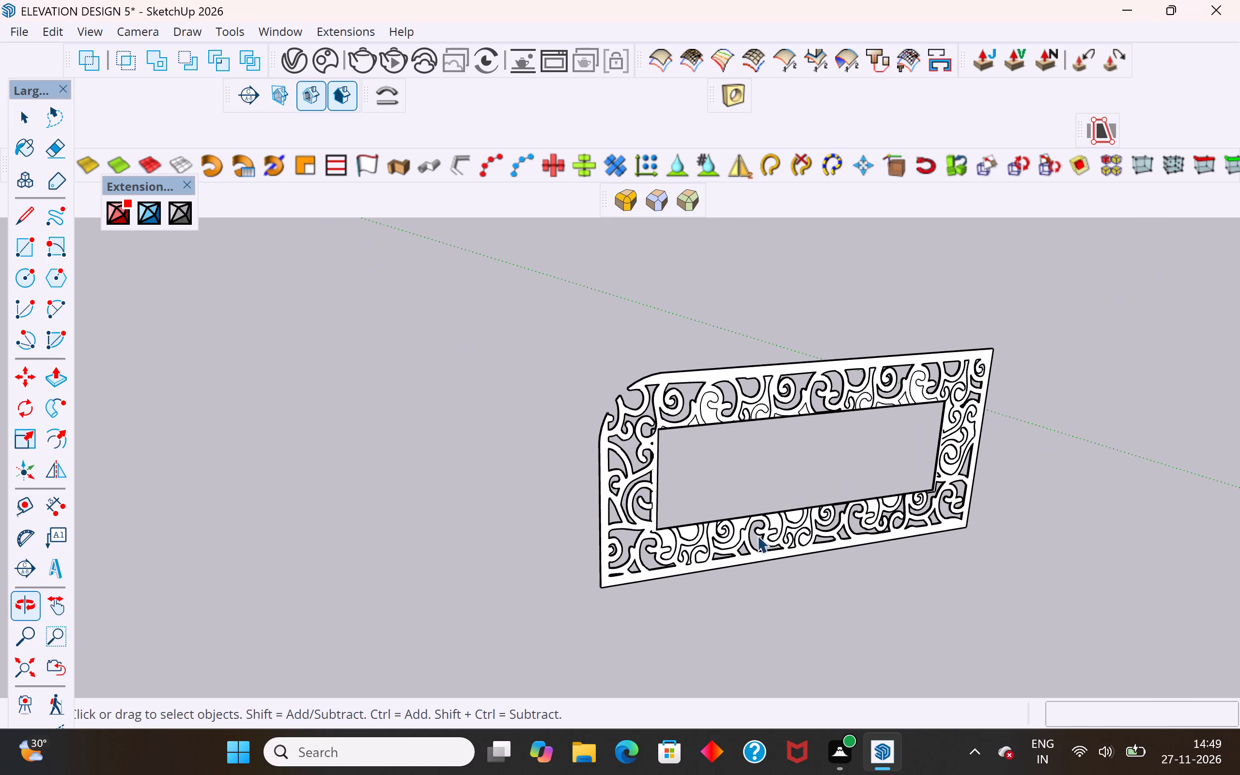
click(758, 617)
middle_drag(758, 607, 783, 612)
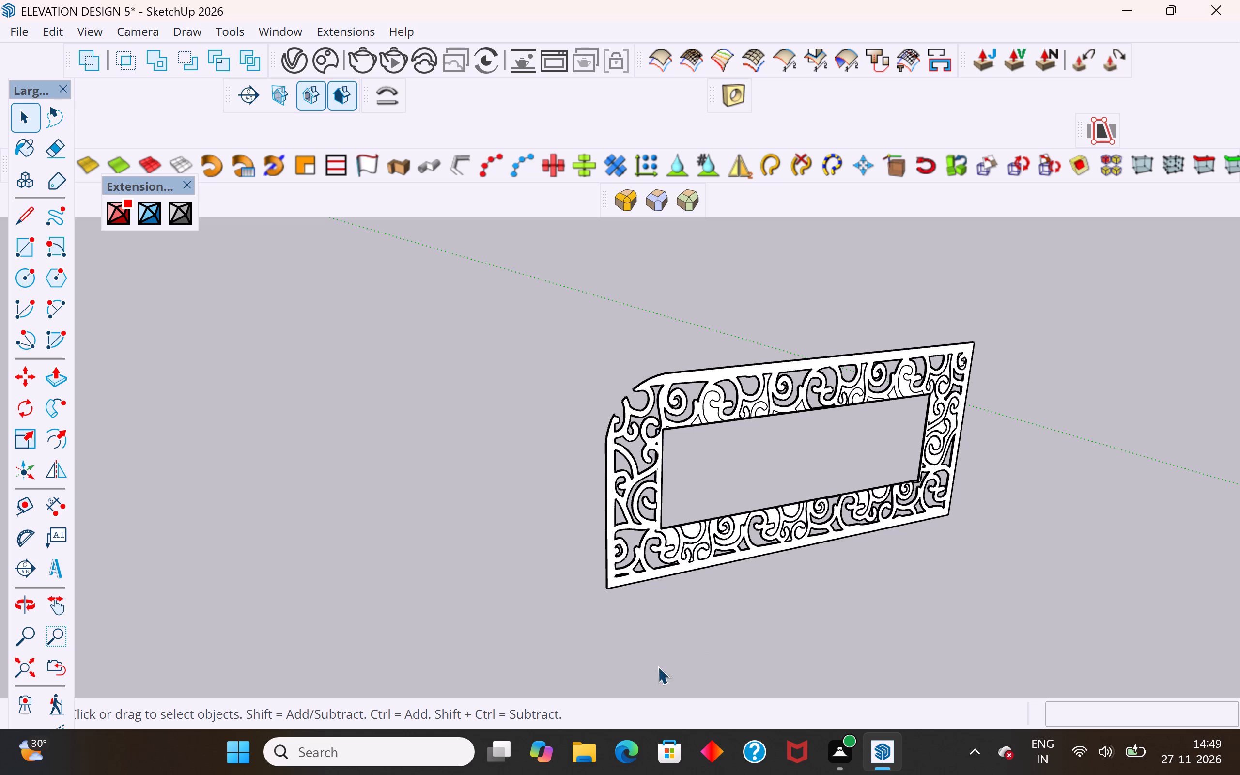
scroll(664, 638, down, 4)
middle_drag(814, 631, 755, 605)
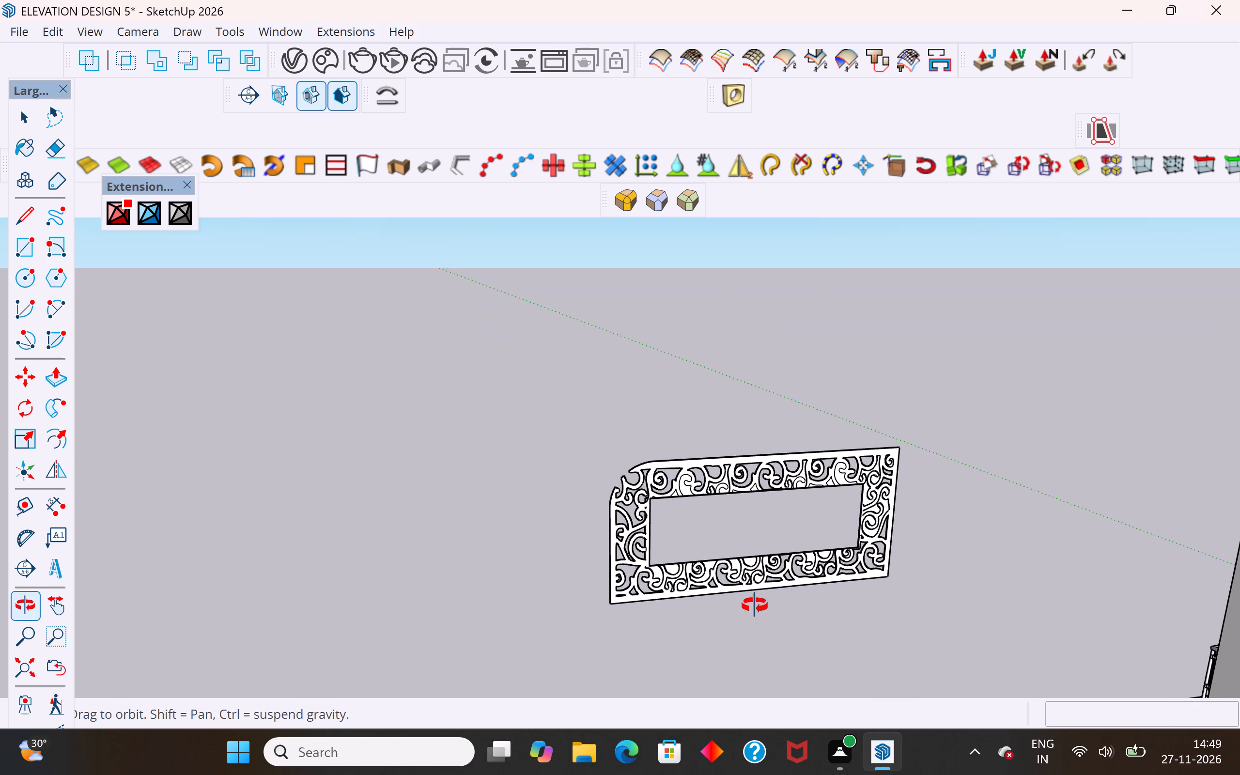
middle_drag(755, 605, 755, 606)
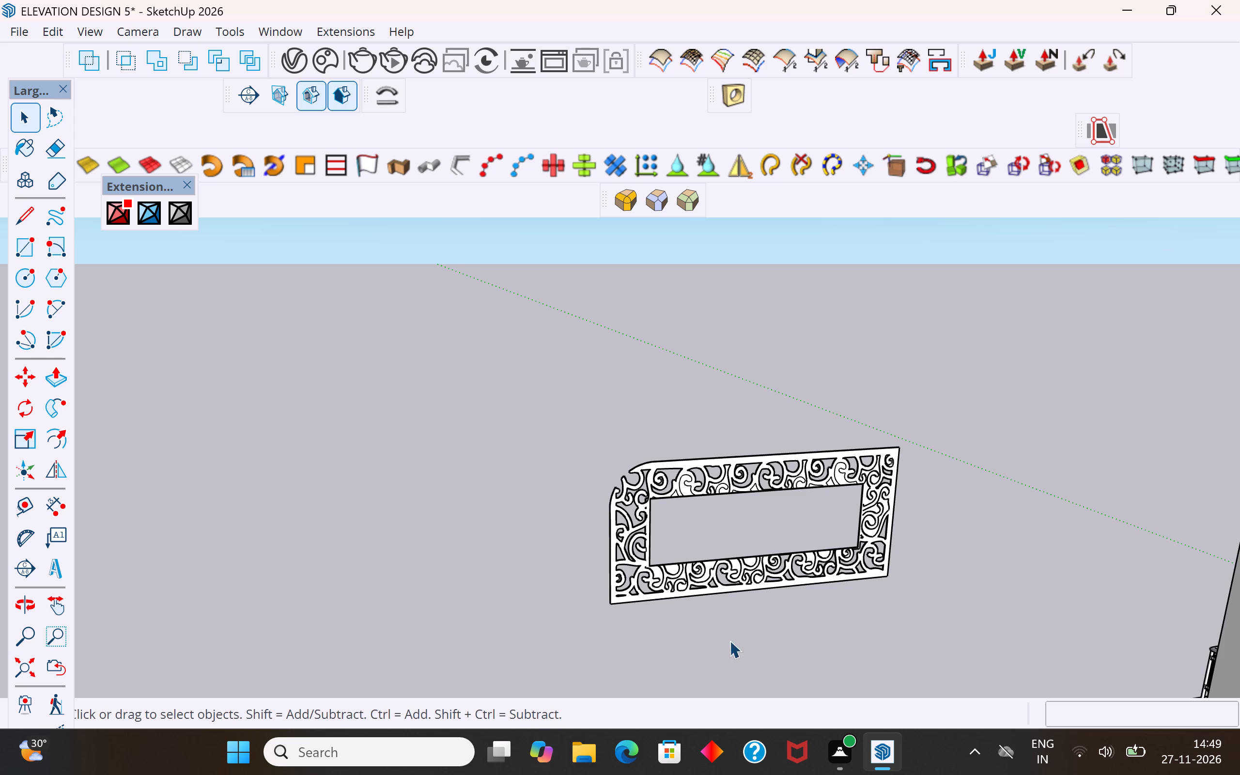
Push the hooked curl motif in the upper band near the rounded corner through the screen, about 3/4".
scroll(713, 572, up, 8)
scroll(644, 333, up, 4)
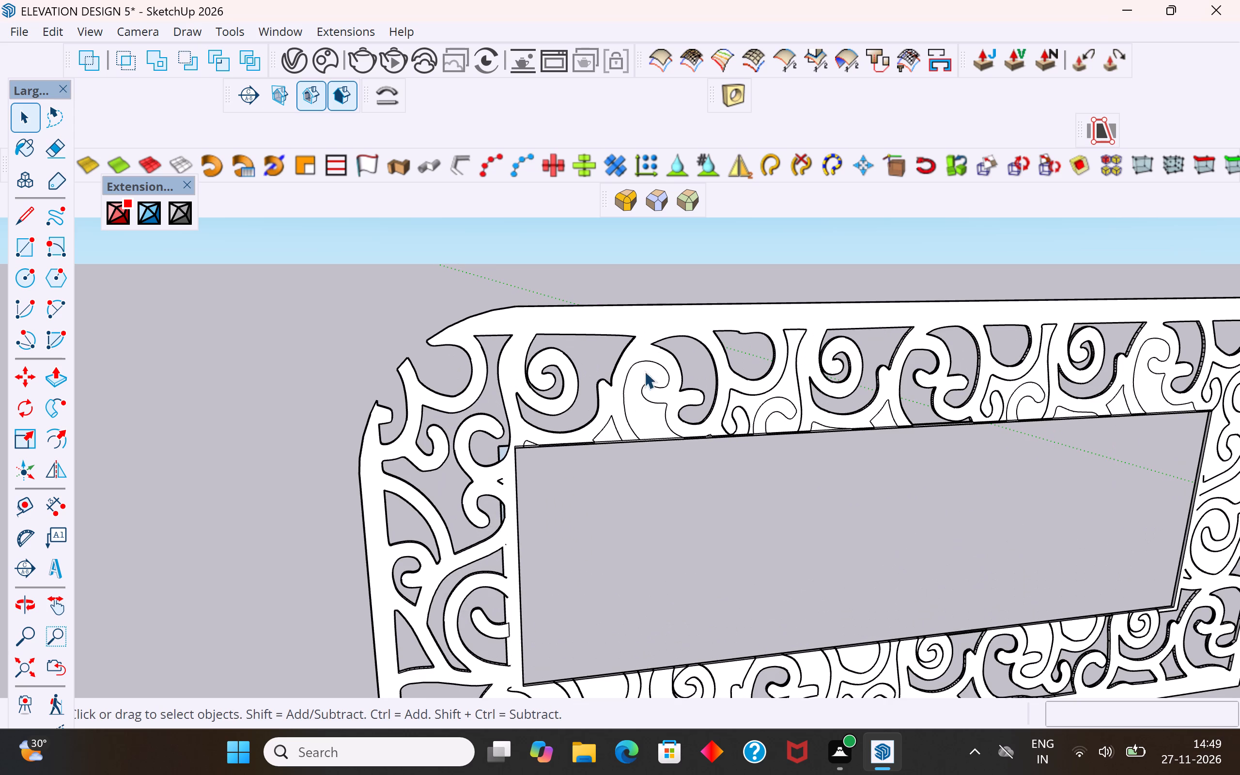
click(643, 419)
scroll(643, 419, up, 9)
middle_drag(653, 426, 777, 457)
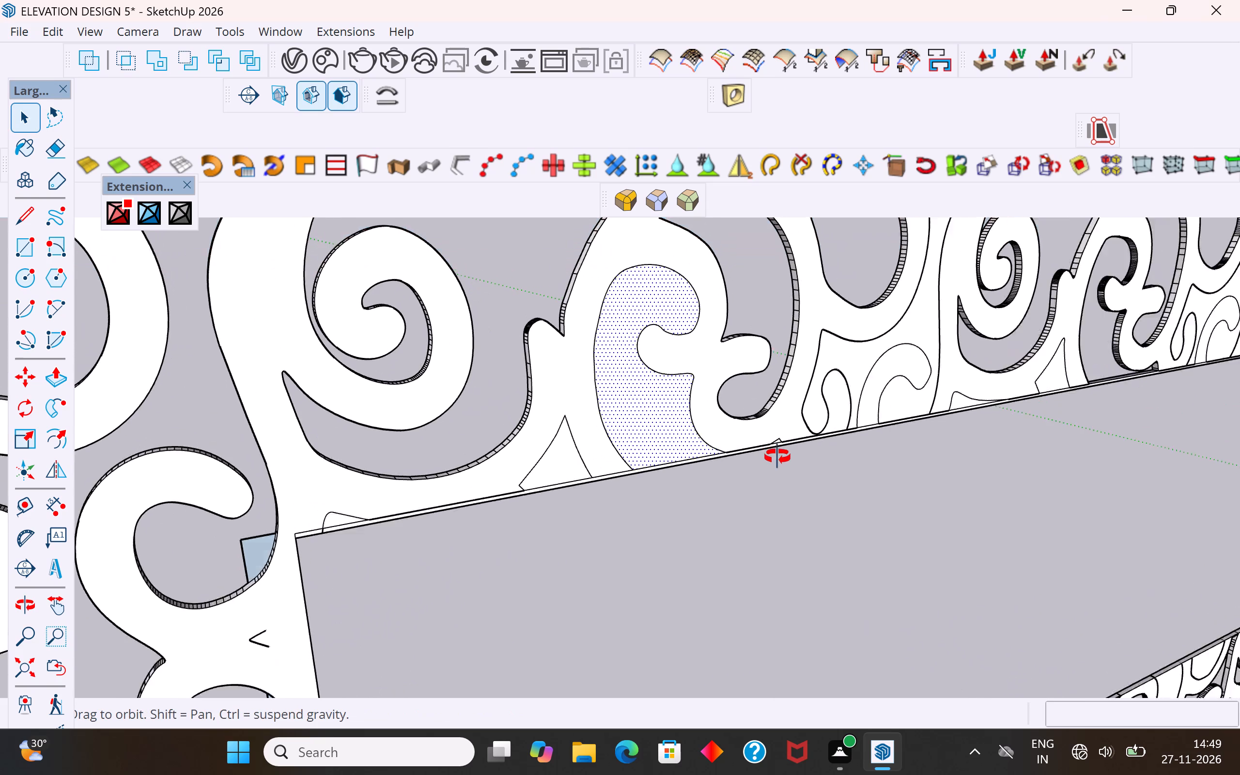
middle_drag(777, 457, 735, 453)
scroll(589, 449, down, 5)
click(61, 380)
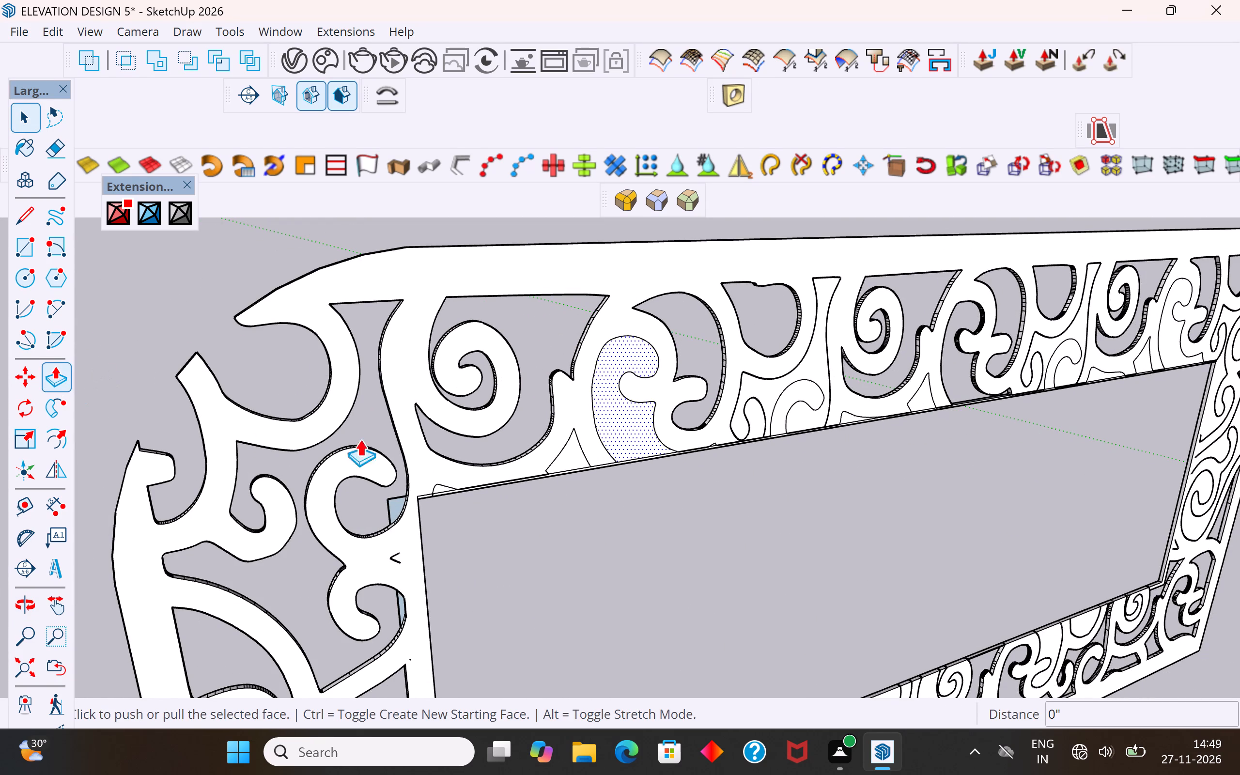
click(632, 432)
middle_drag(597, 408, 601, 413)
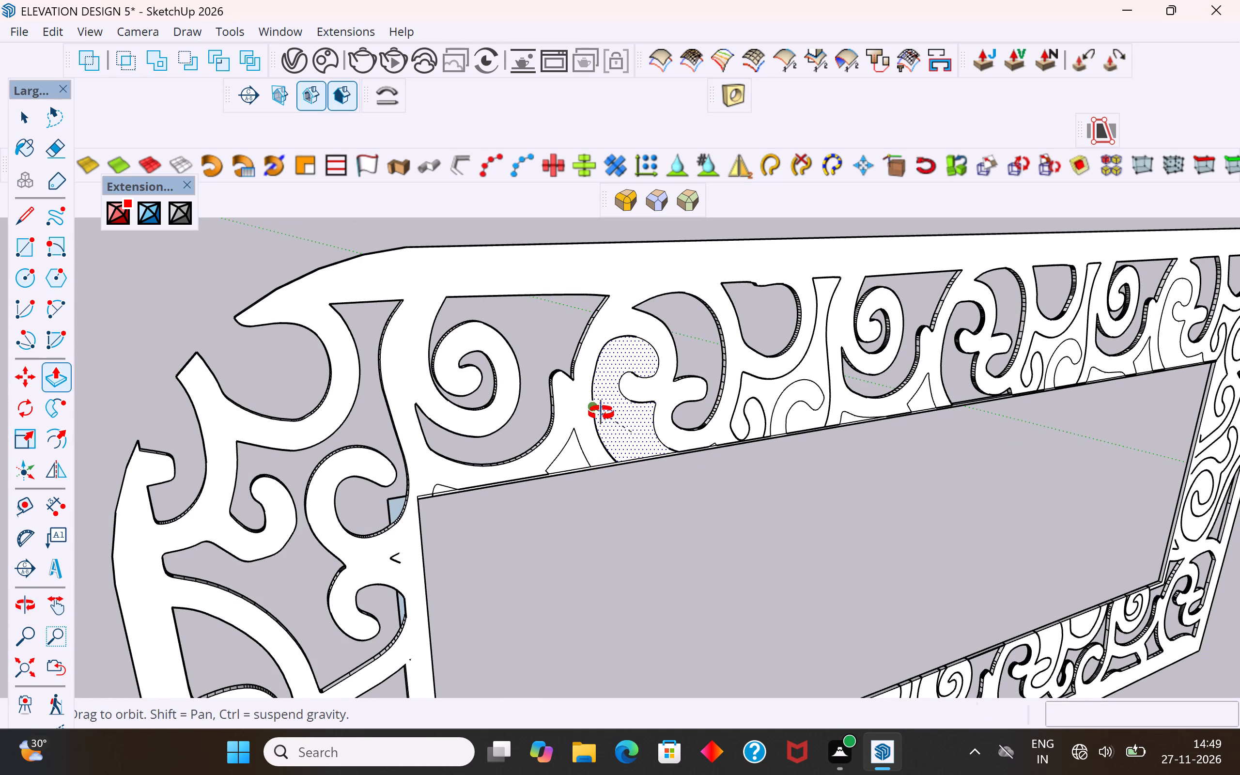
middle_drag(601, 413, 814, 482)
middle_drag(745, 439, 918, 467)
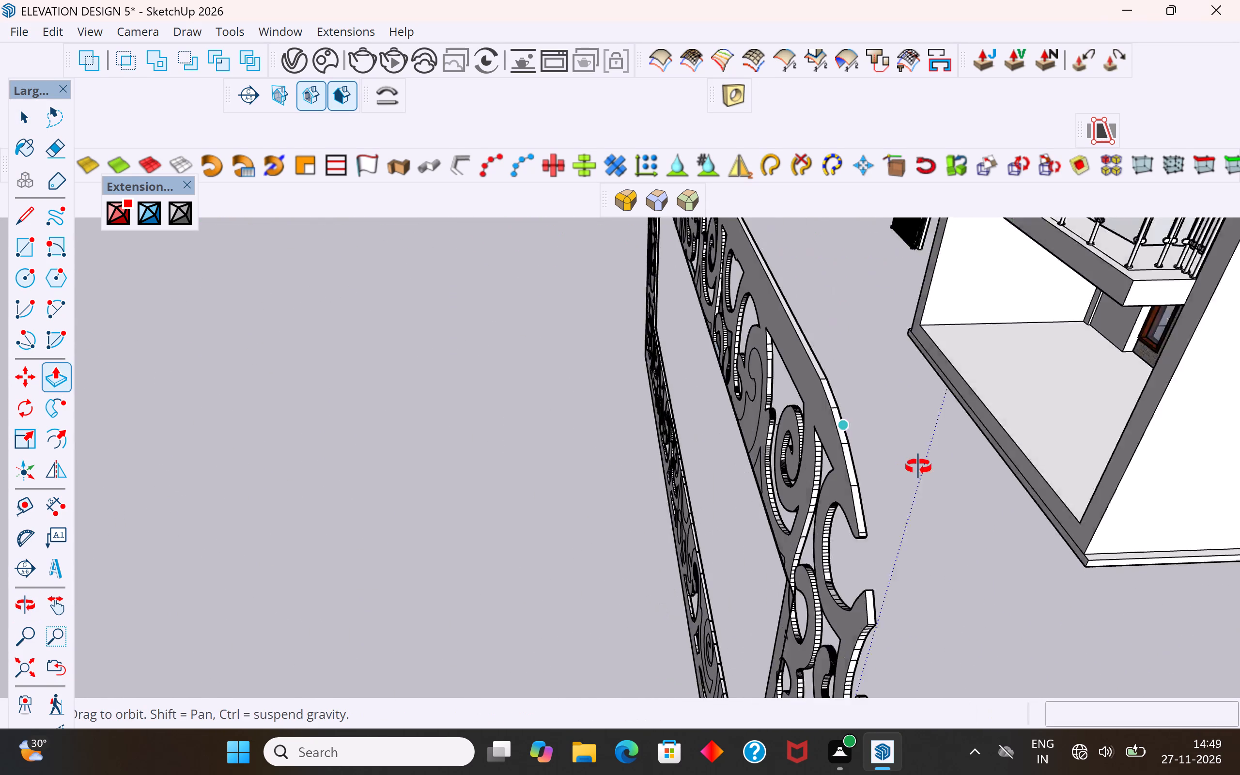
middle_drag(918, 467, 919, 467)
scroll(731, 390, up, 8)
click(761, 346)
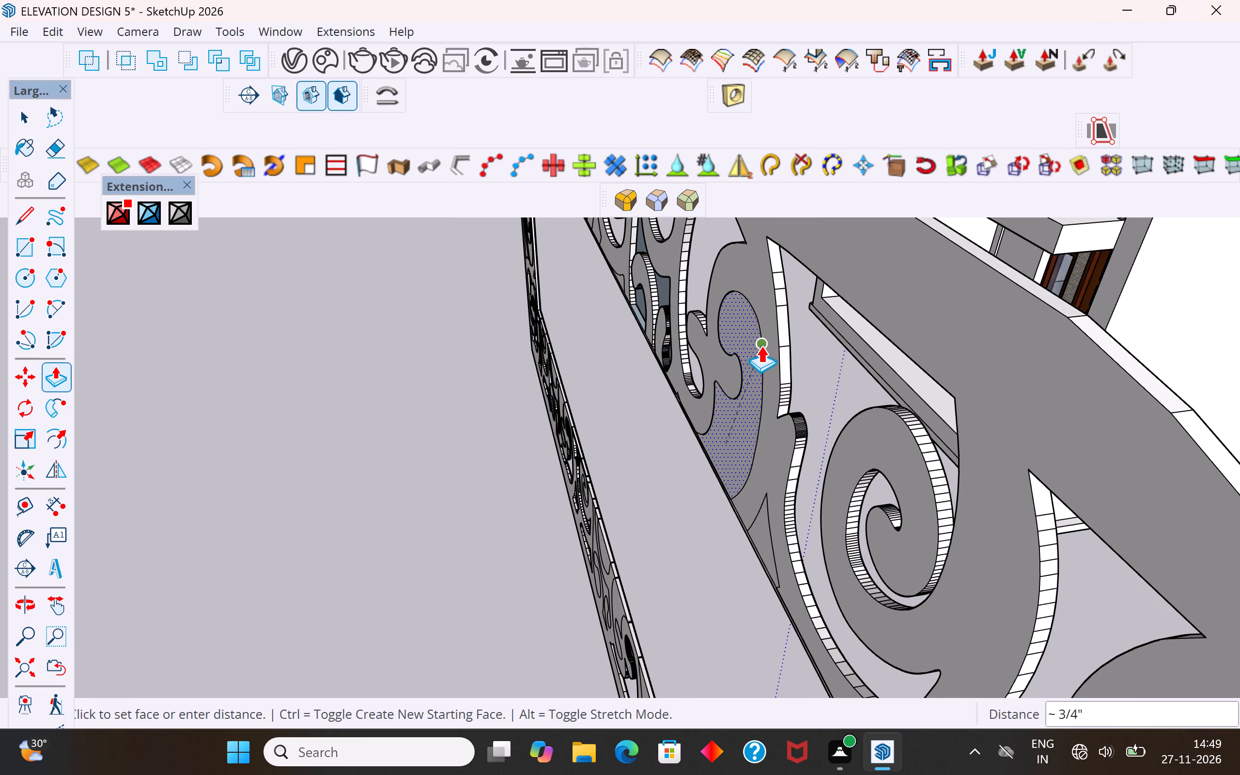
click(32, 114)
click(402, 476)
Examine the upper band's curl opening and neighbouring motifs from the front and back of the screen.
middle_drag(650, 515, 747, 481)
scroll(746, 481, up, 1)
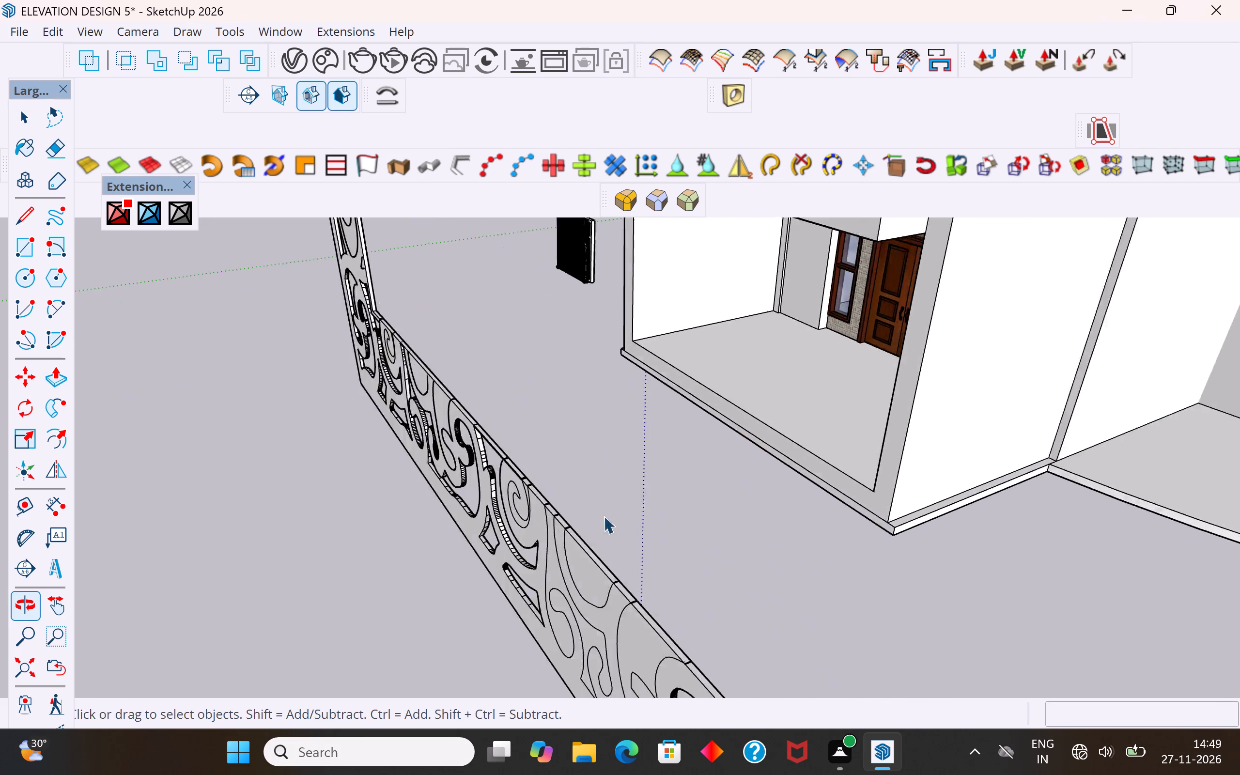
scroll(586, 520, down, 10)
middle_drag(589, 526, 697, 496)
scroll(593, 467, up, 8)
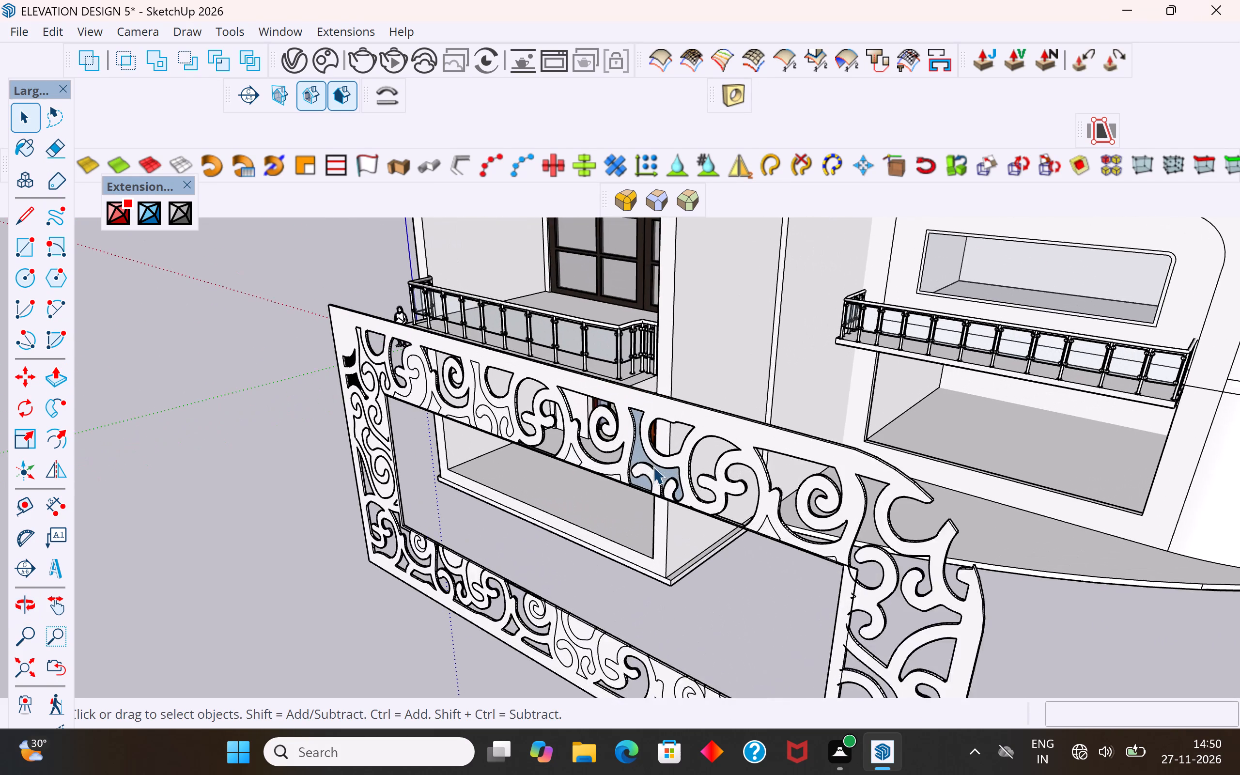
scroll(653, 466, up, 7)
middle_drag(711, 474, 234, 462)
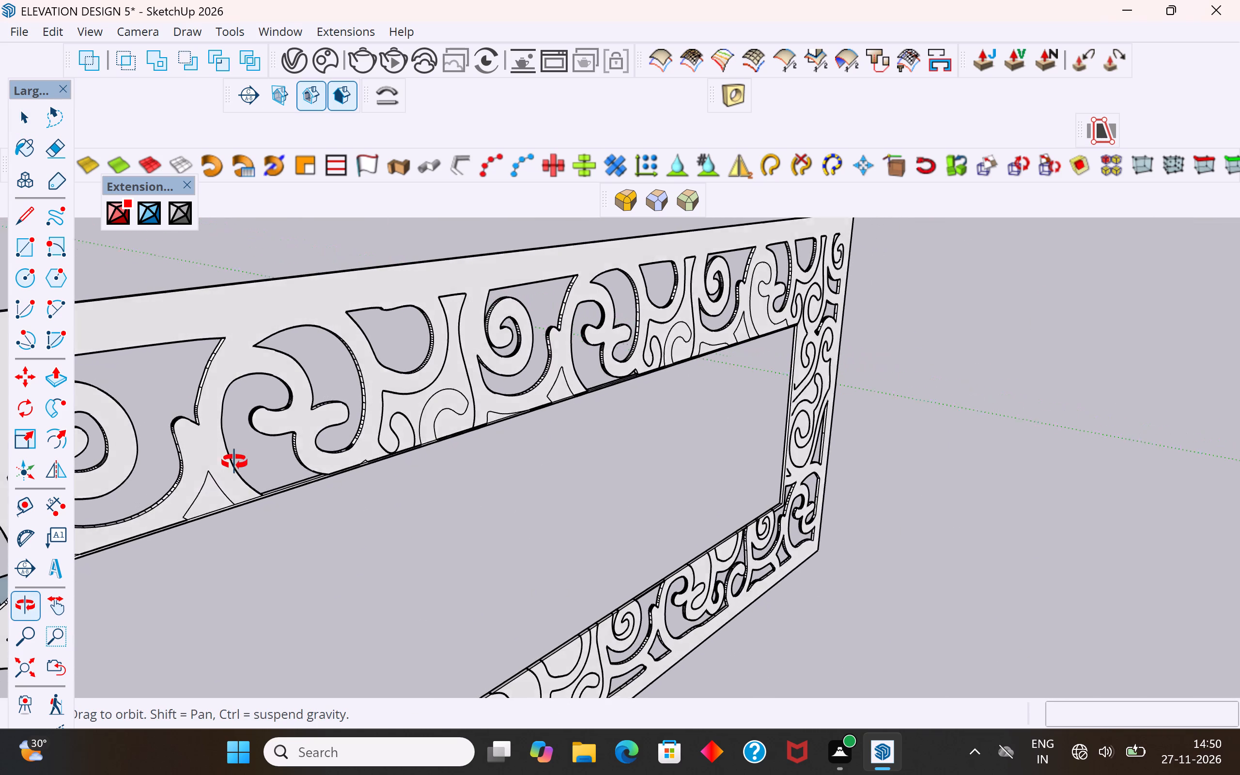
middle_drag(234, 462, 235, 461)
middle_drag(359, 460, 745, 423)
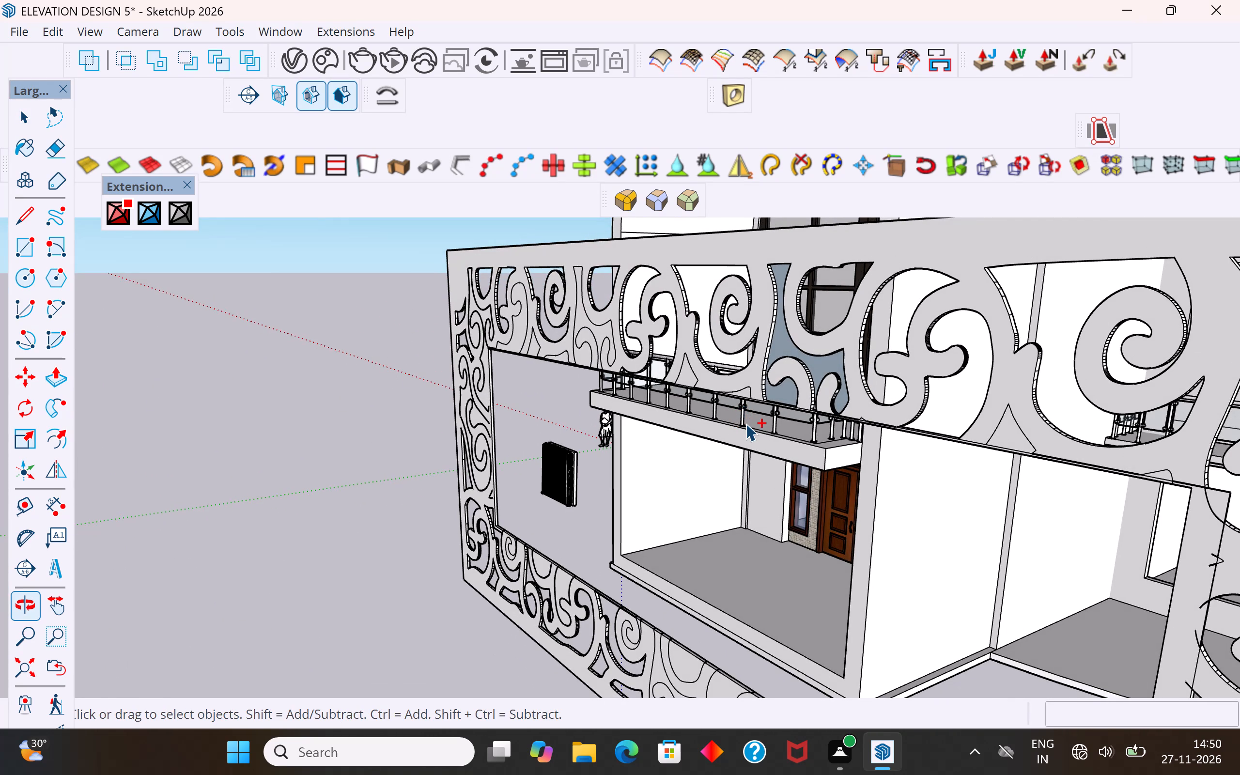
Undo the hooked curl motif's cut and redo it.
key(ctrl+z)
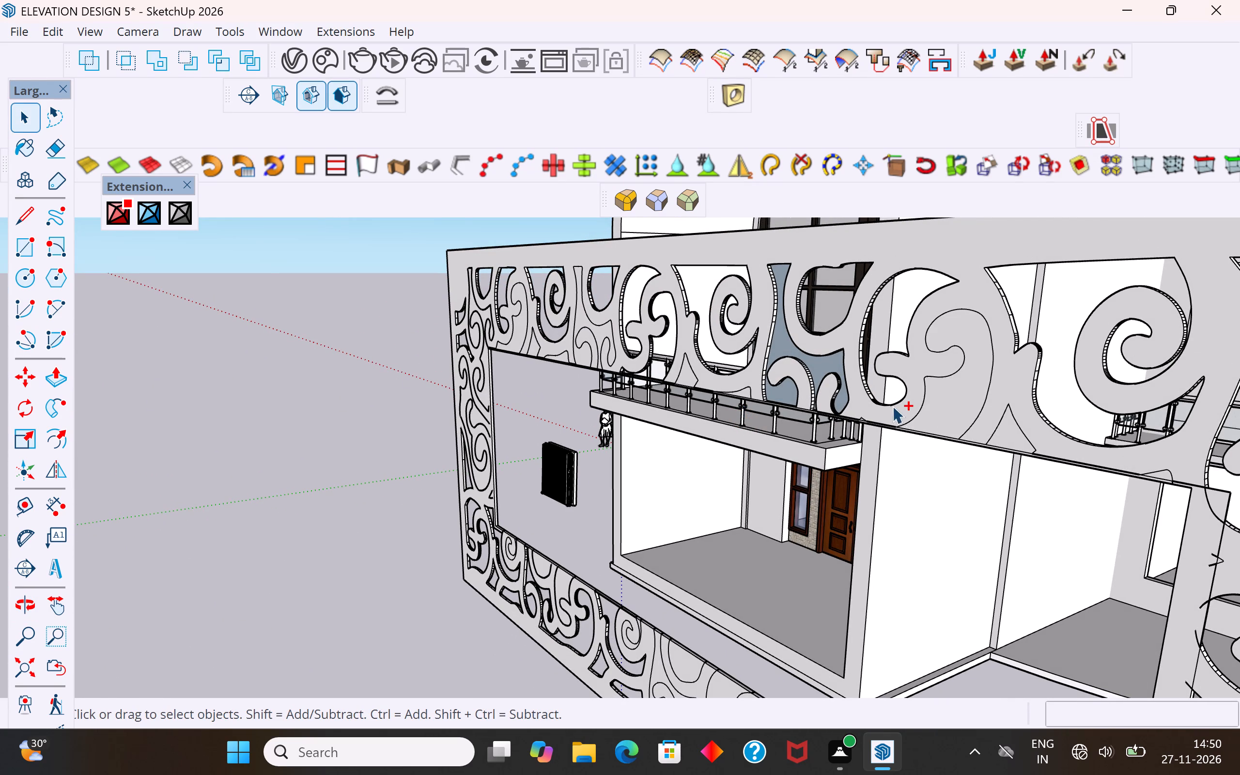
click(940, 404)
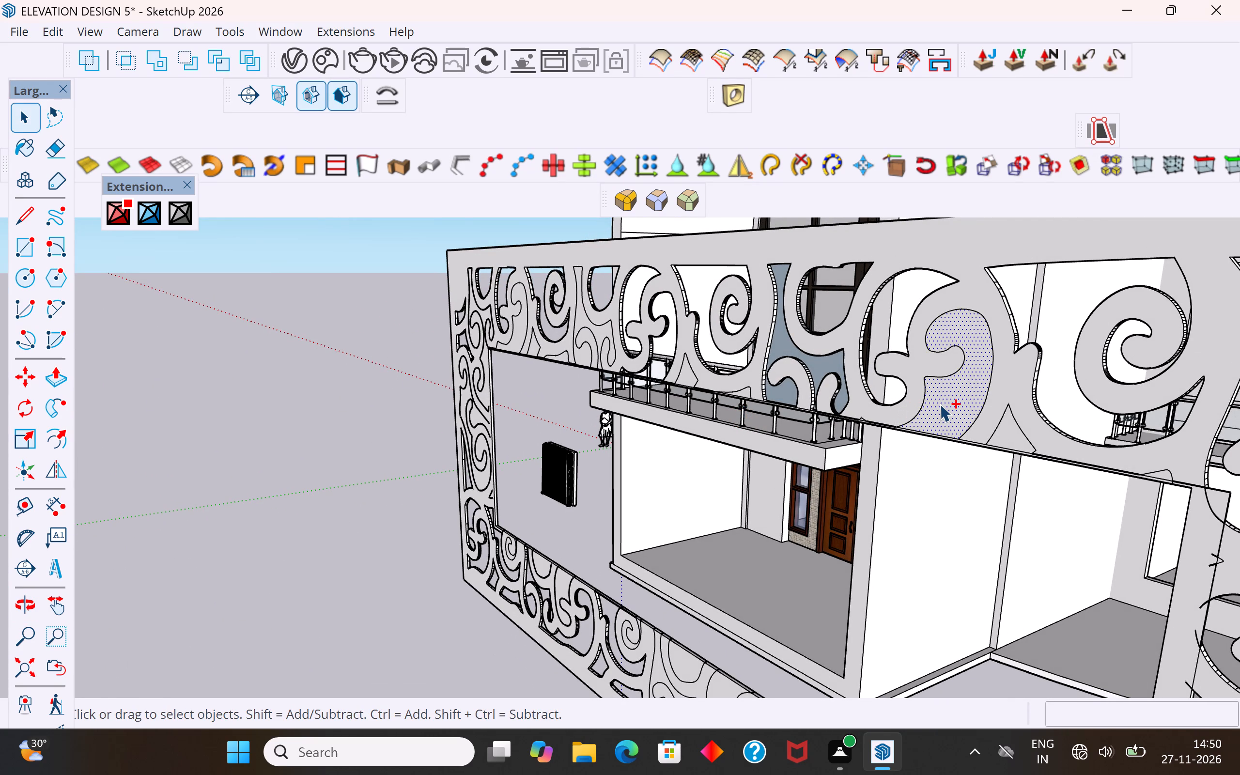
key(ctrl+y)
Examine the faces around the uncut hooked curl in the upper band from the back of the screen.
middle_drag(831, 434, 539, 465)
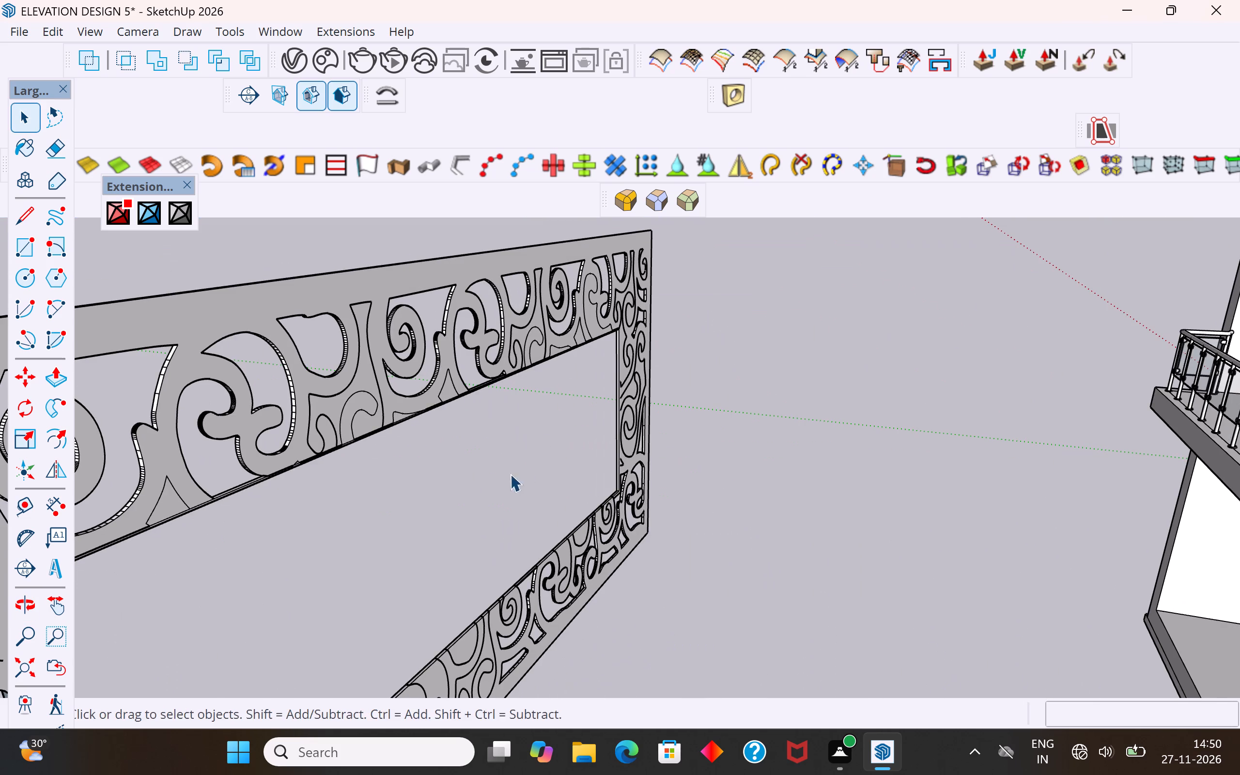
middle_drag(465, 478, 776, 513)
click(791, 436)
middle_drag(869, 457, 497, 457)
click(452, 481)
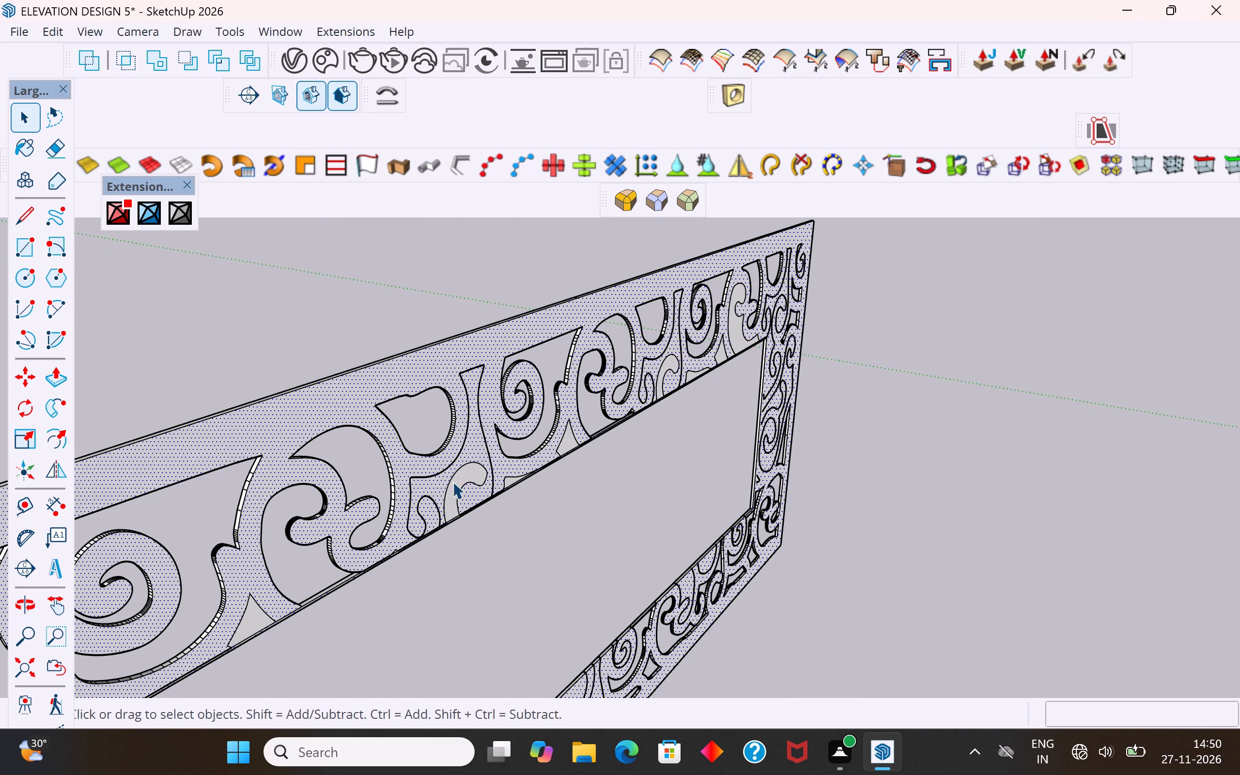
scroll(467, 488, up, 11)
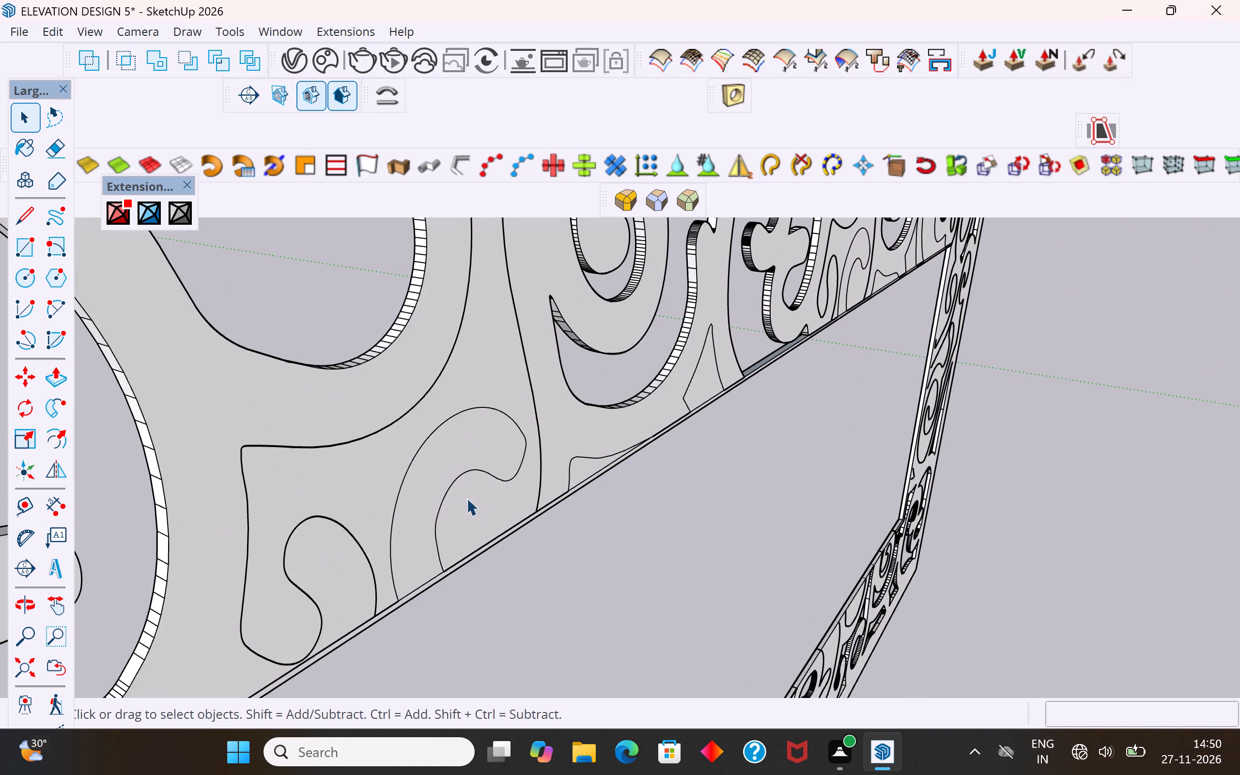
middle_drag(468, 527, 466, 486)
click(471, 485)
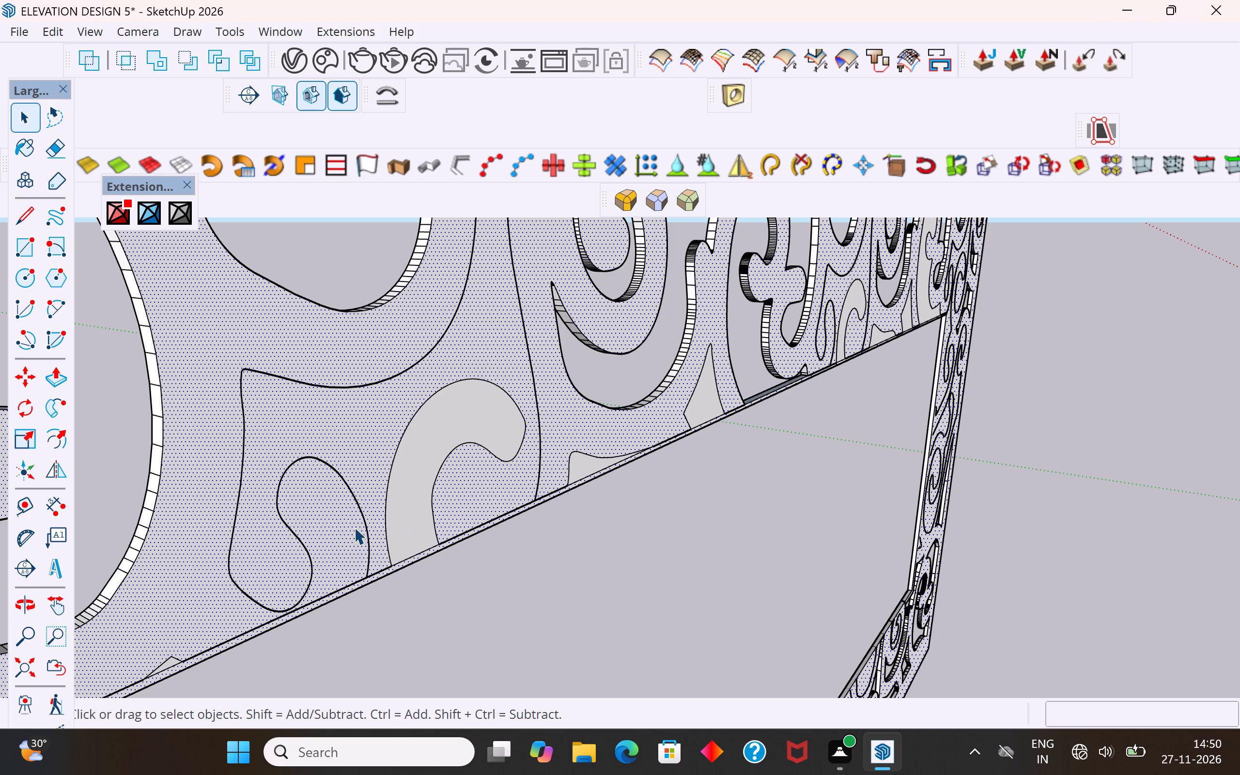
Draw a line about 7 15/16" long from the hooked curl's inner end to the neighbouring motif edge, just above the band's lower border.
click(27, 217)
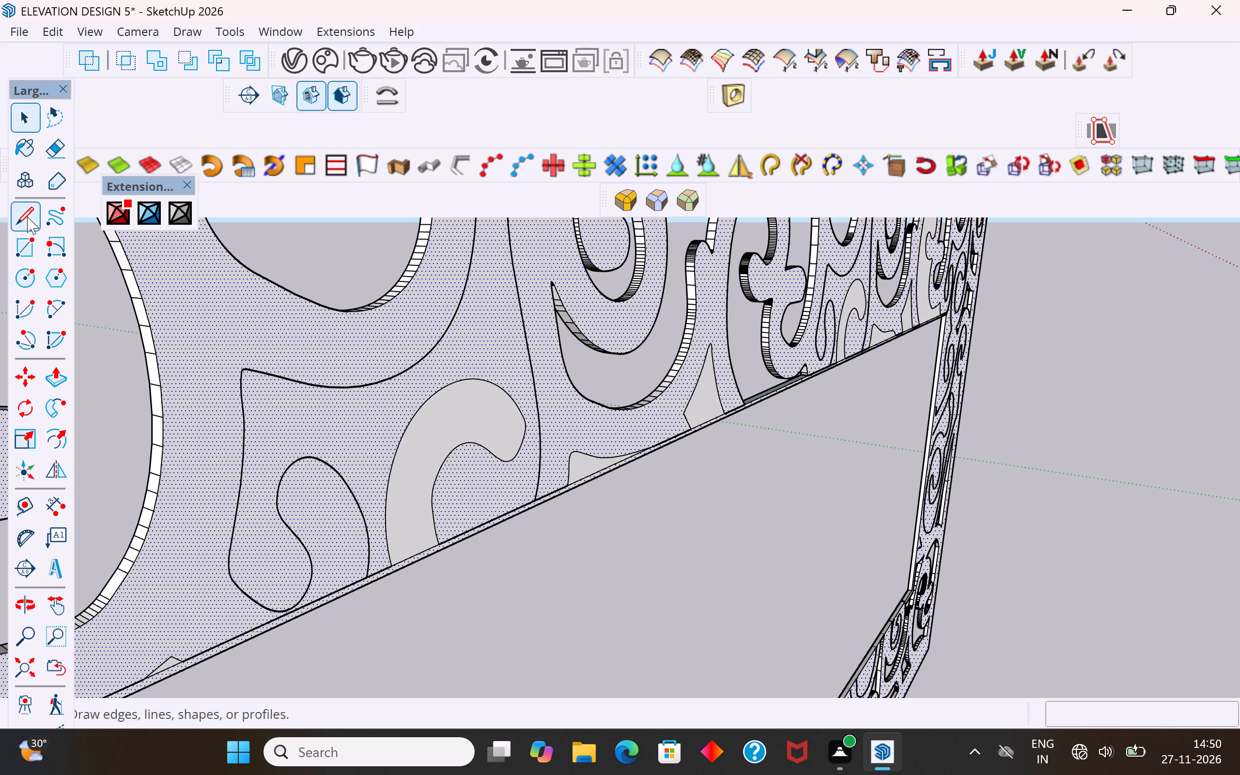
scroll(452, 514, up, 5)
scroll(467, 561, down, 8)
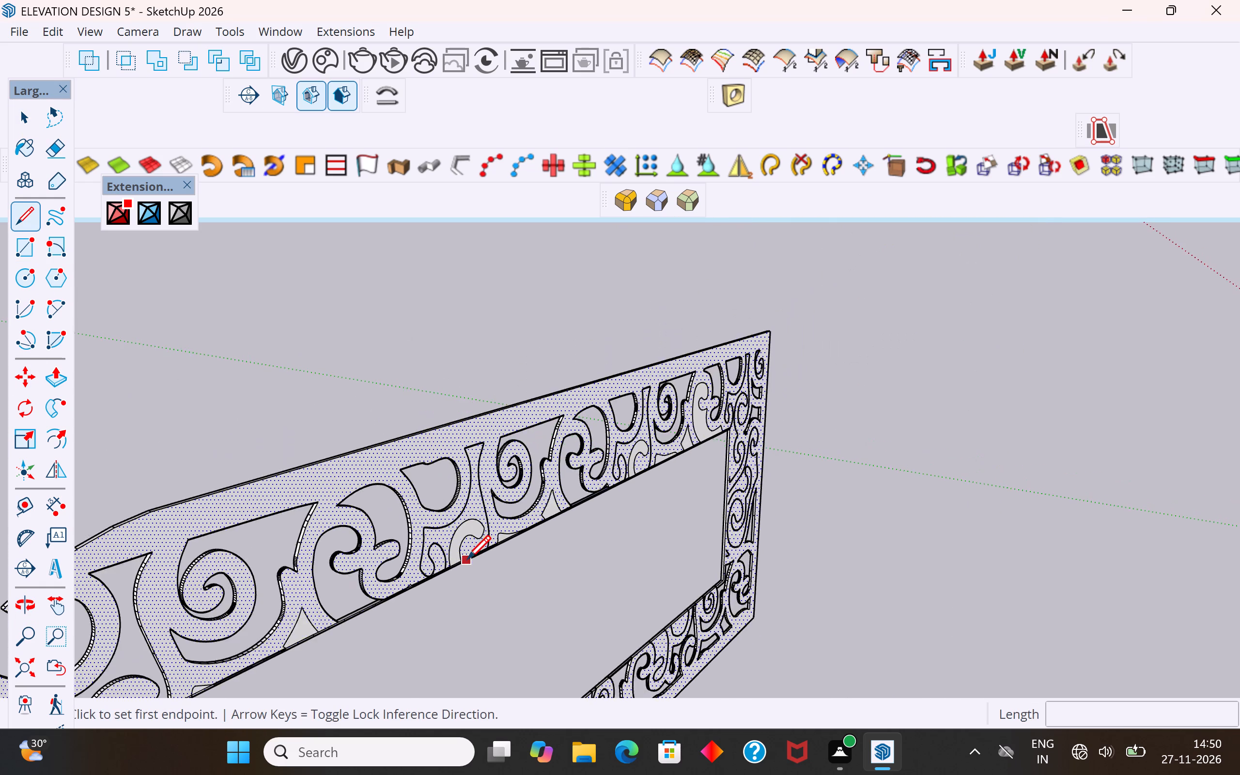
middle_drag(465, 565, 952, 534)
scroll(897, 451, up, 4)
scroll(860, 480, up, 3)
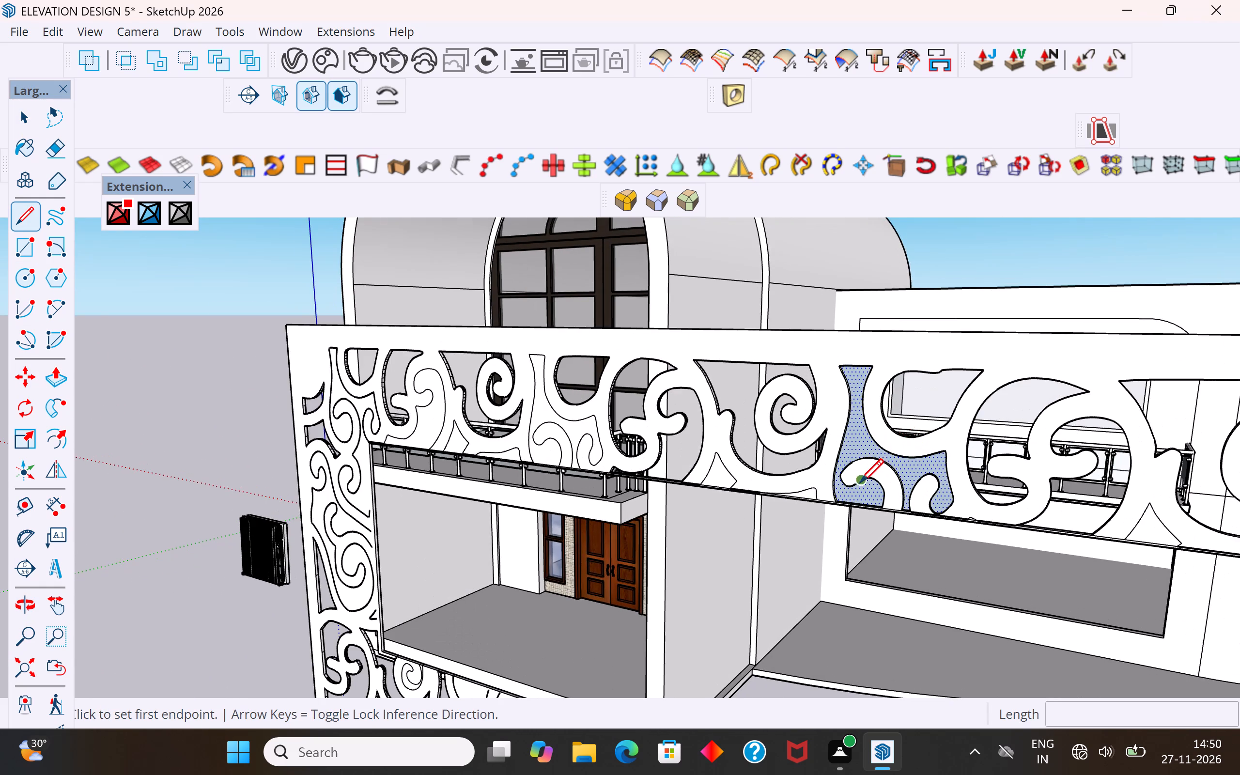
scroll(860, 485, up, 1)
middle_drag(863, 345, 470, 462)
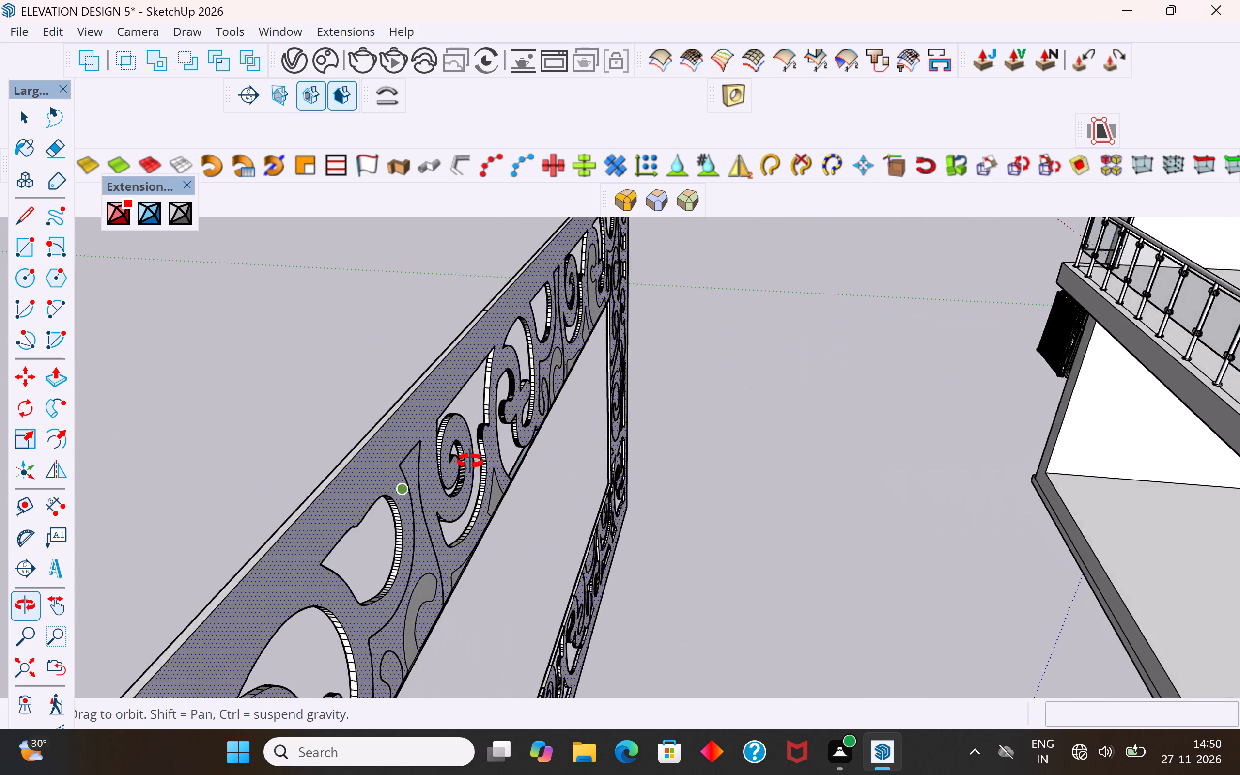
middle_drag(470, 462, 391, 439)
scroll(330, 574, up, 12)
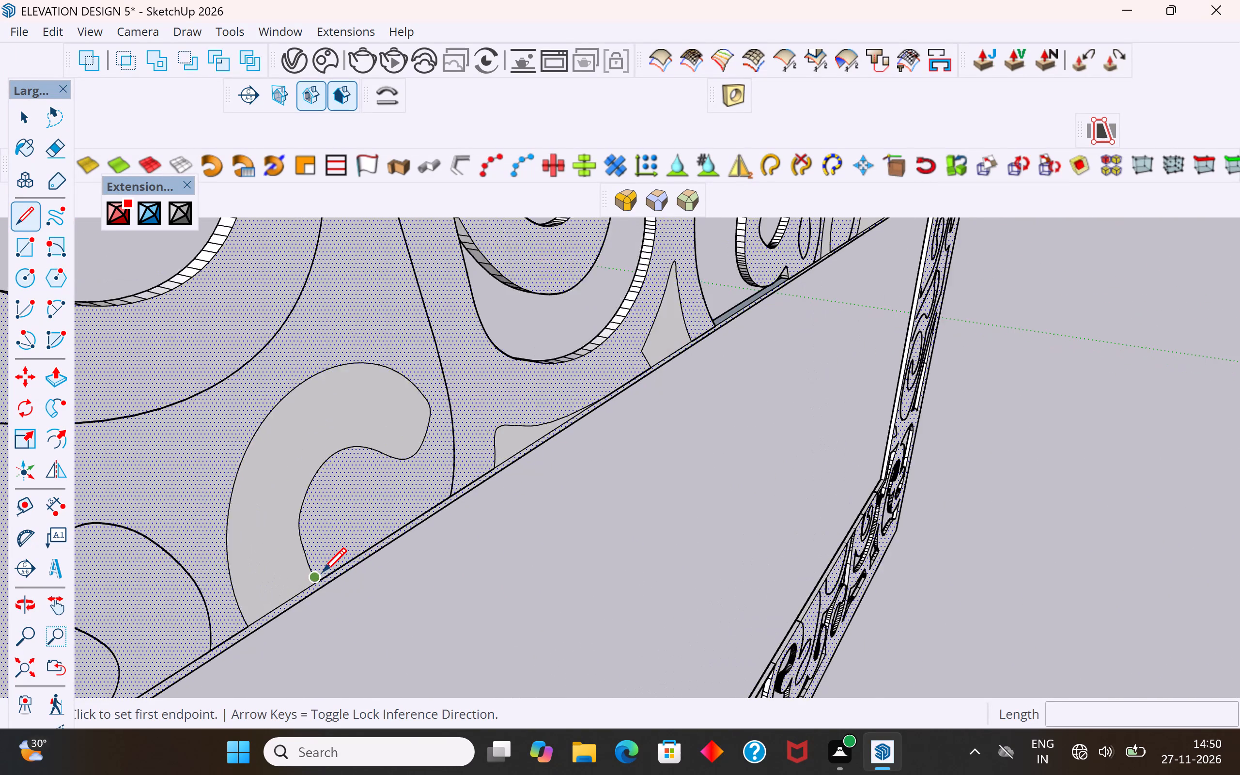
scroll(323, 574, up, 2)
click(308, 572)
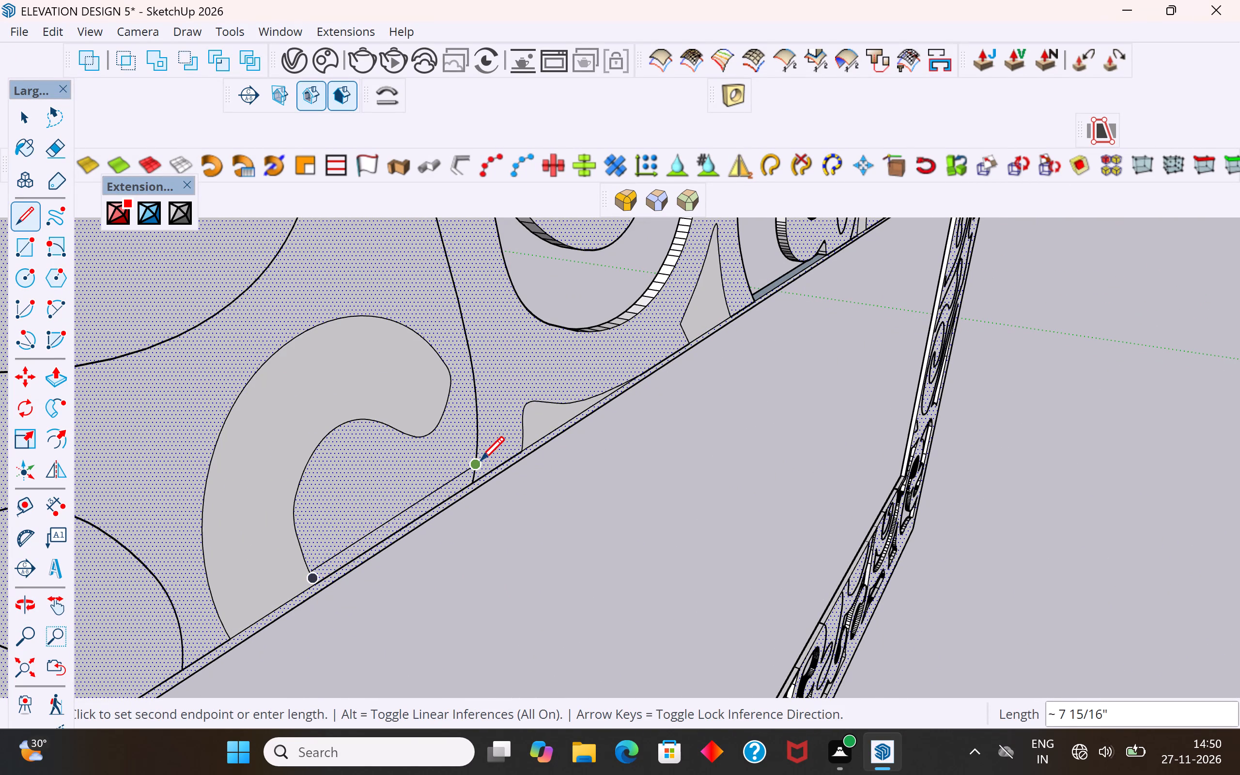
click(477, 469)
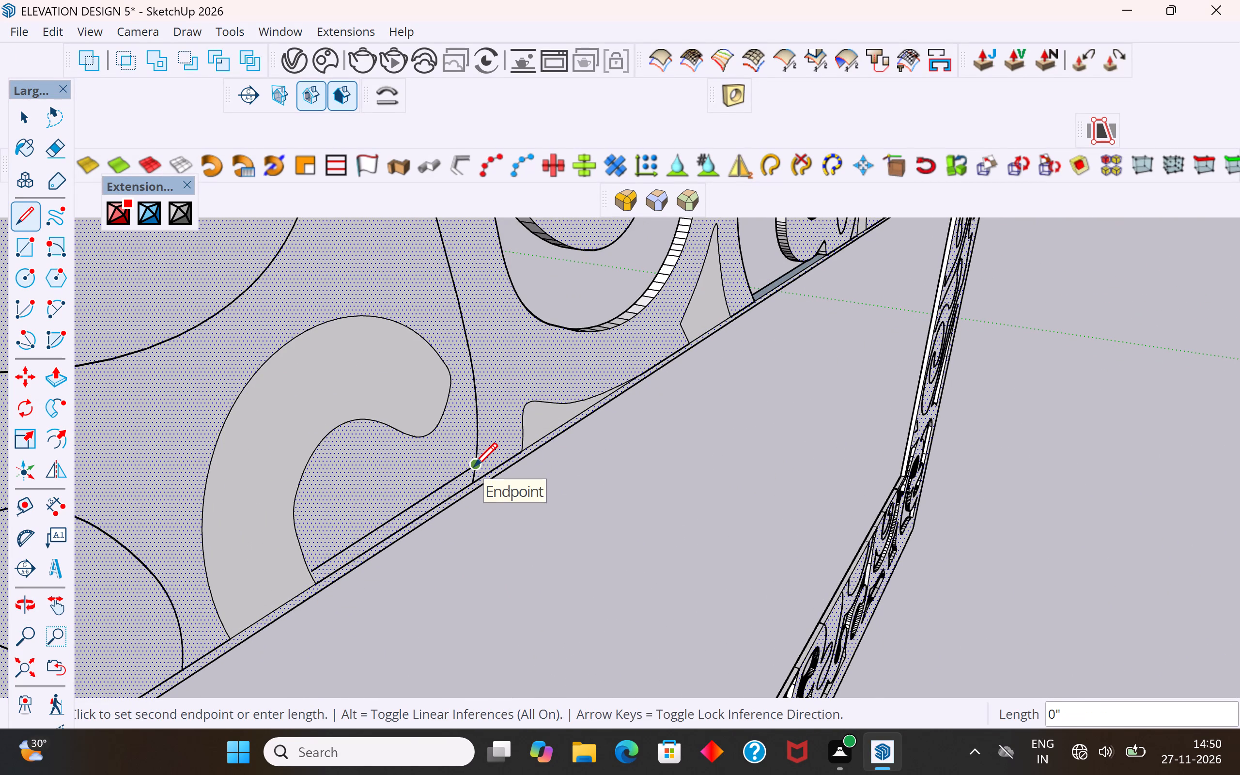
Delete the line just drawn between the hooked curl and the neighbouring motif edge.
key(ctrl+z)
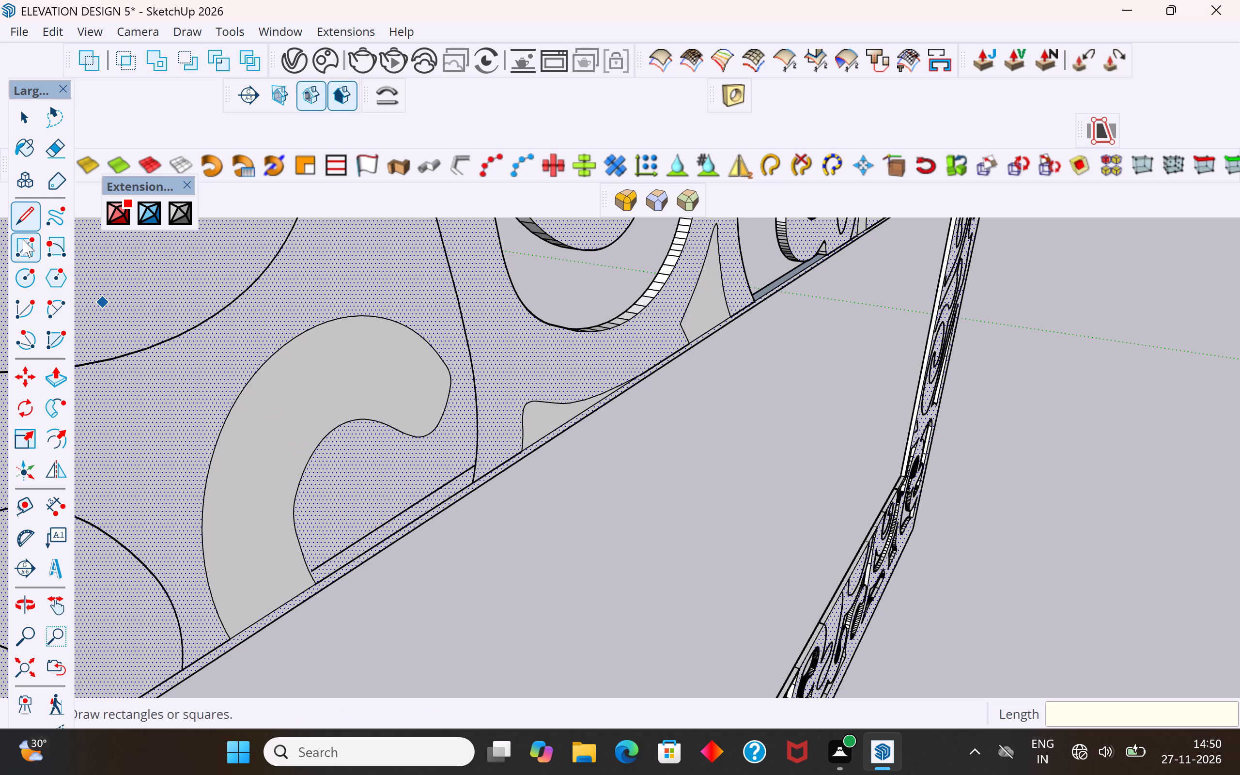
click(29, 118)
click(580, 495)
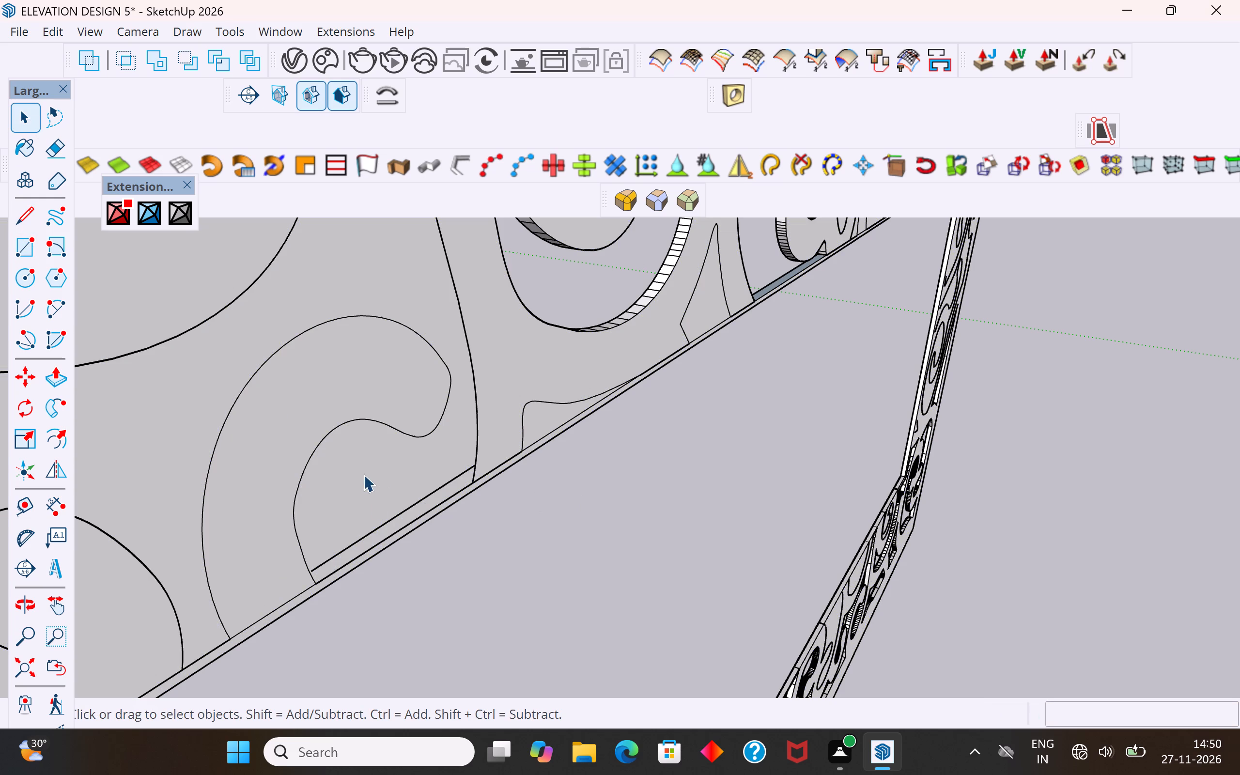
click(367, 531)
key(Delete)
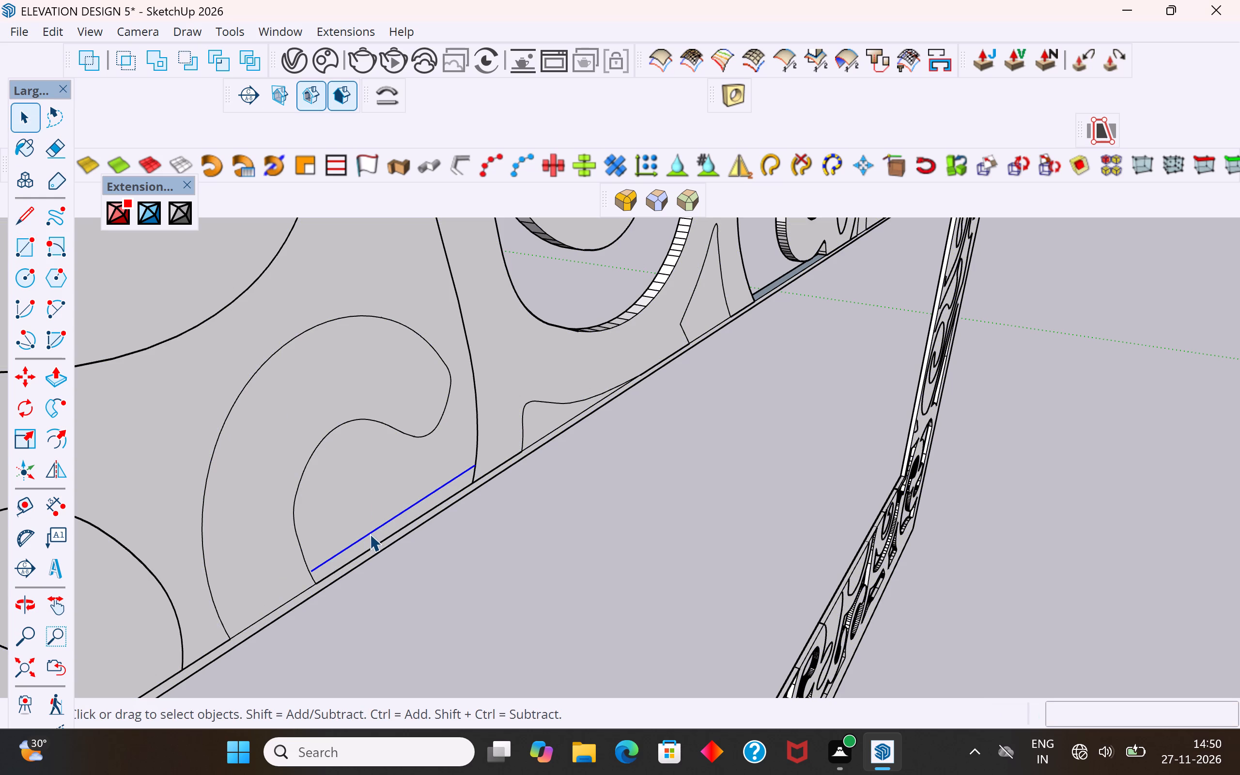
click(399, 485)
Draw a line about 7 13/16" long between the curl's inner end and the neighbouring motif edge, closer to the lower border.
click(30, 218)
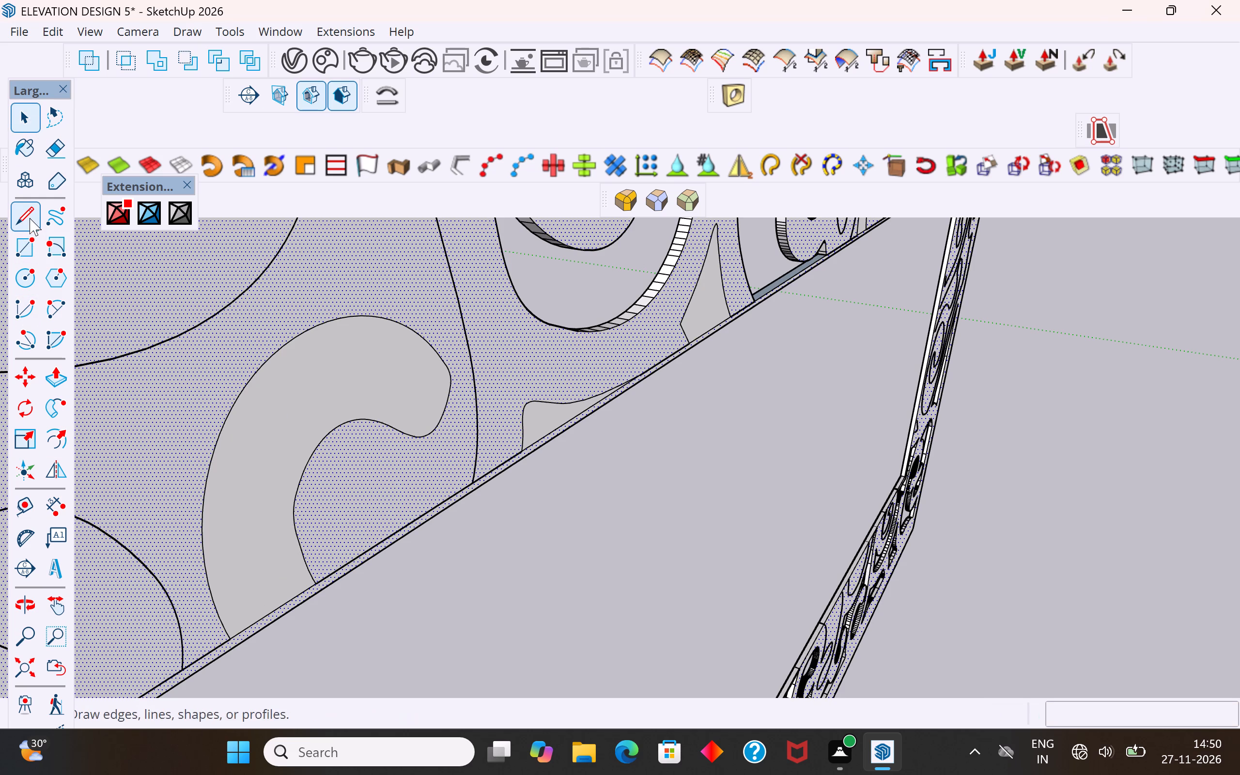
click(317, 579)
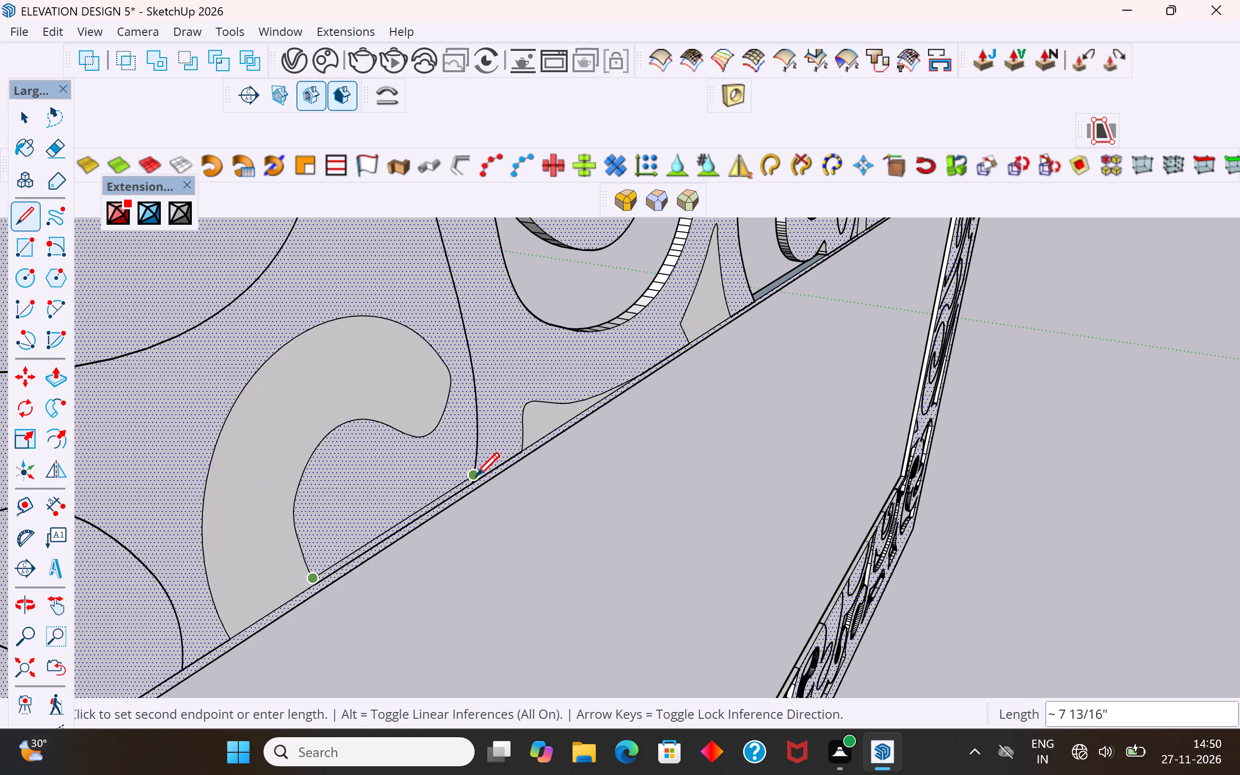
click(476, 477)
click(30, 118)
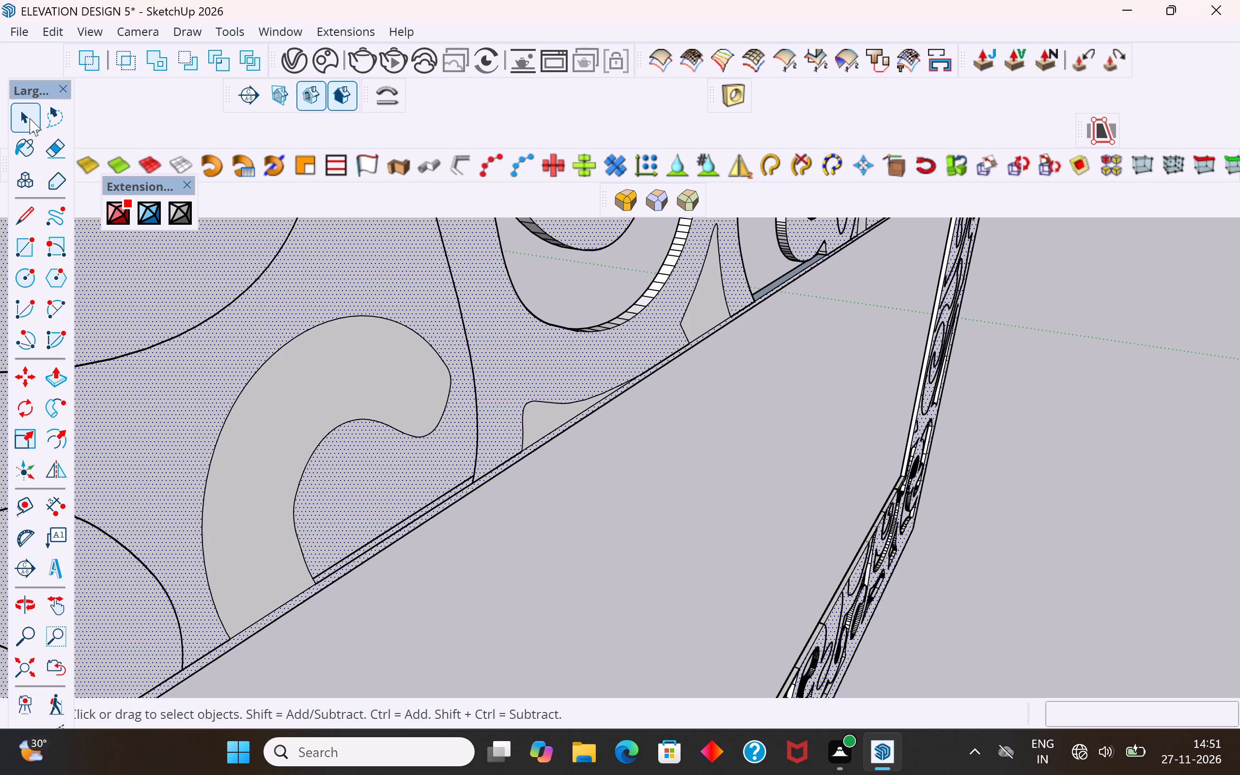
Examine the hooked curl and the surrounding screen face from the front and back to check how the faces are divided.
click(638, 539)
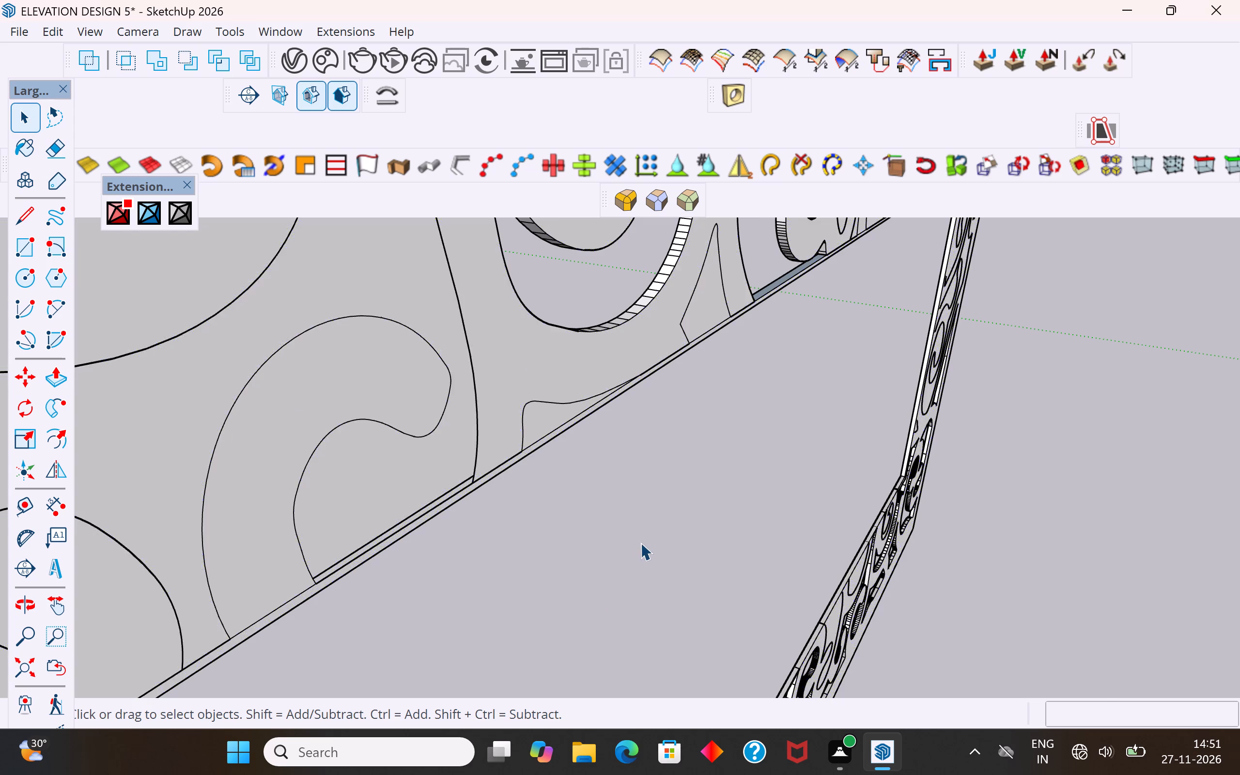
scroll(640, 542, down, 6)
middle_drag(702, 565, 642, 506)
scroll(585, 530, up, 11)
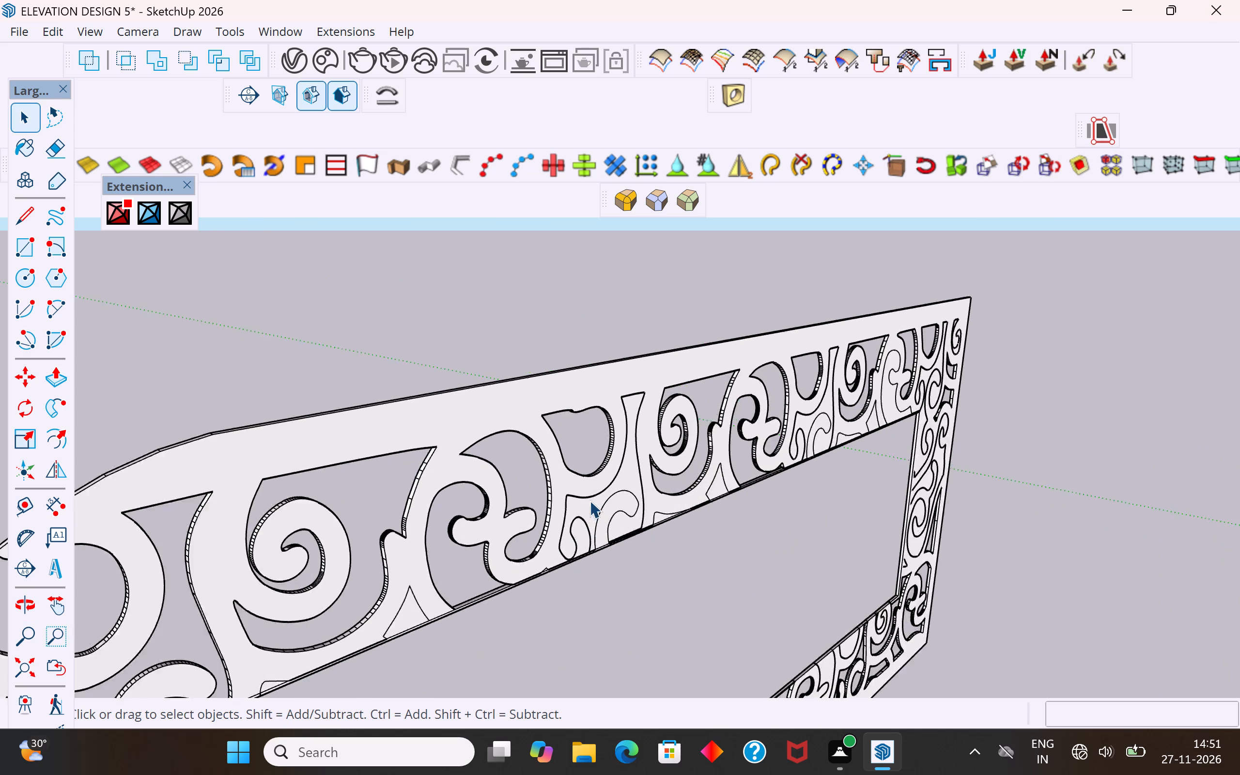
scroll(589, 500, up, 4)
click(590, 509)
middle_drag(673, 512, 591, 511)
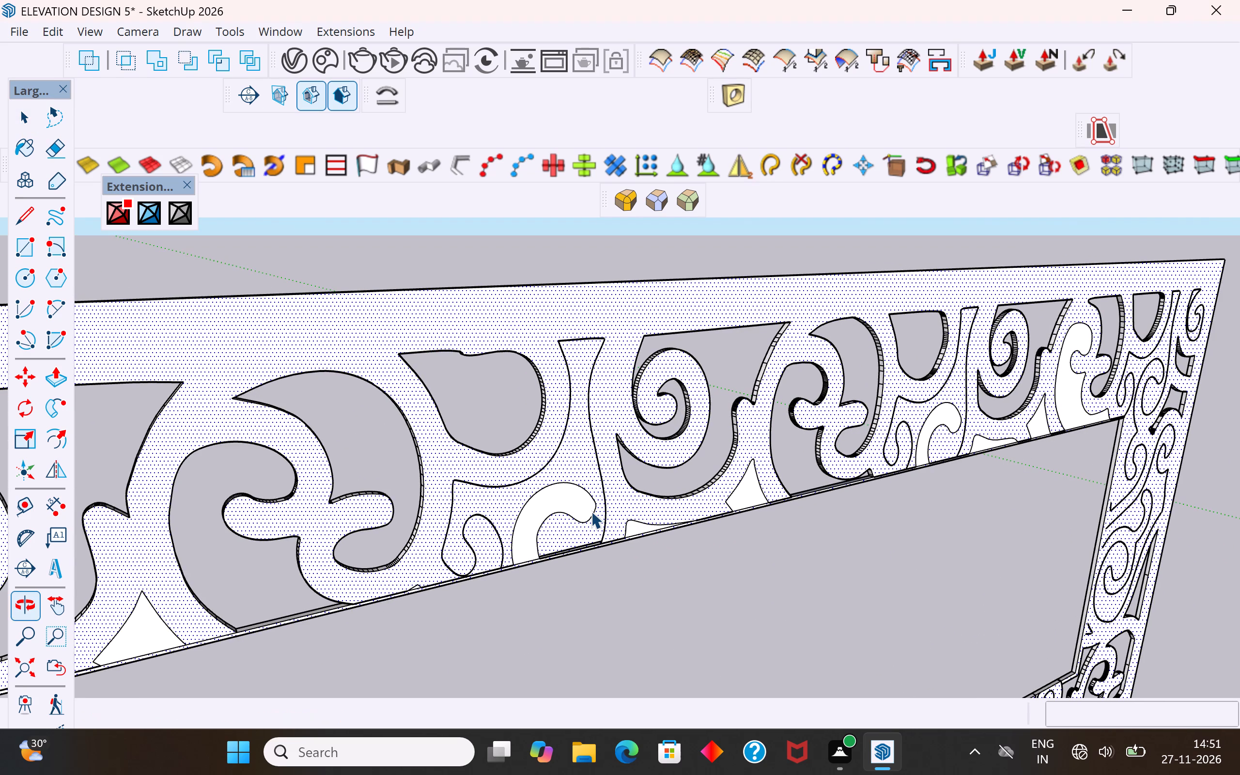
click(695, 590)
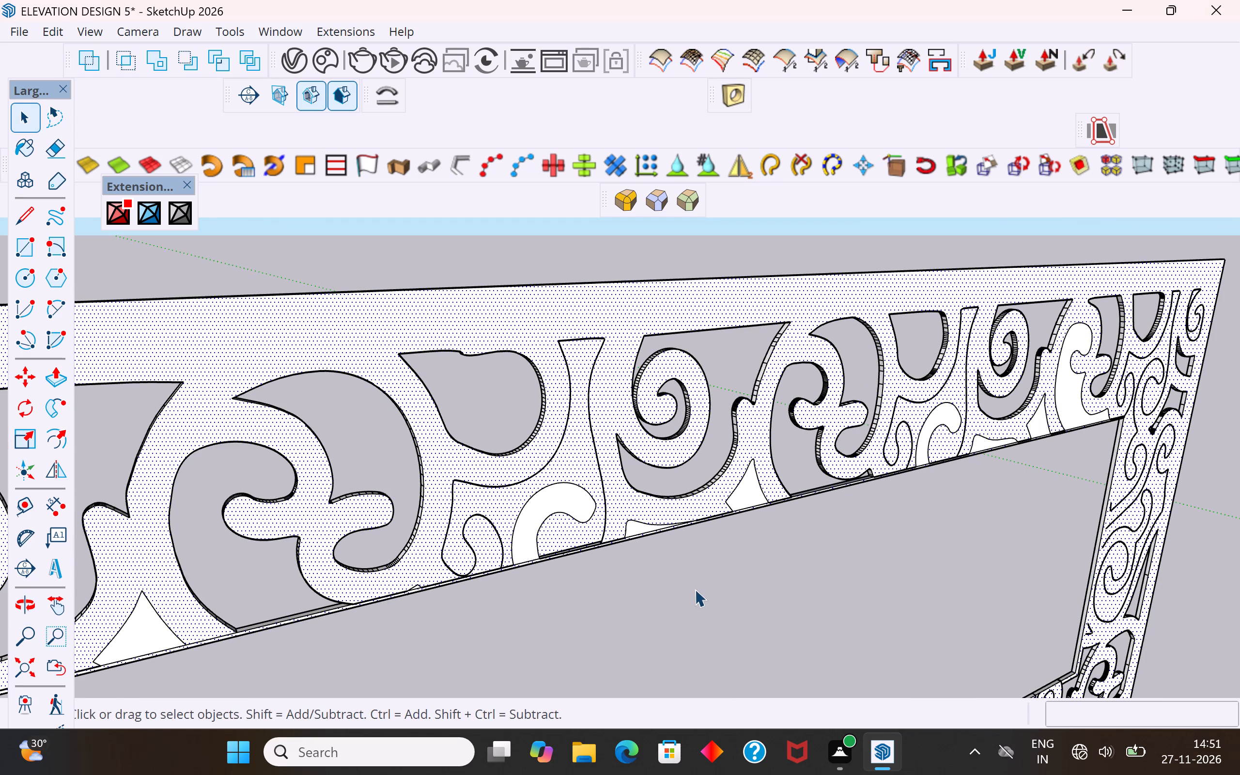
middle_drag(653, 549, 1060, 589)
scroll(653, 547, up, 1)
scroll(846, 539, down, 3)
middle_drag(921, 516, 603, 451)
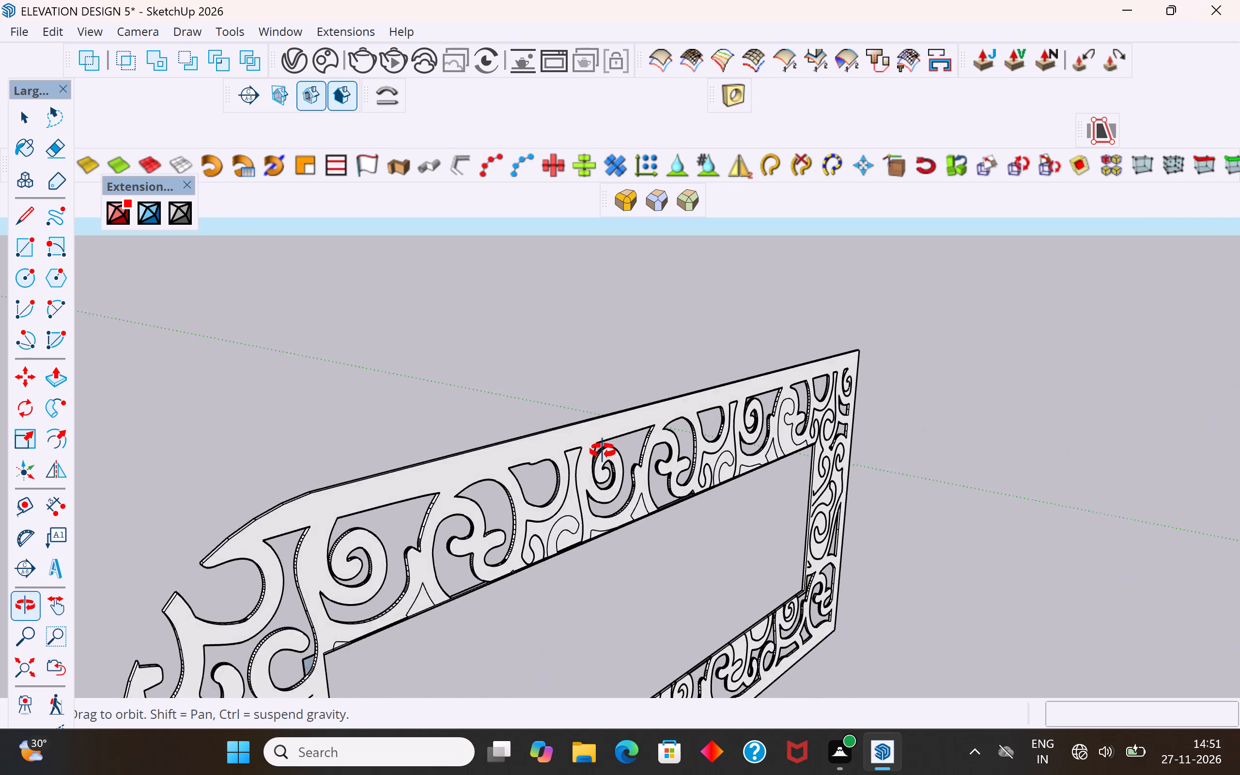
middle_drag(603, 451, 604, 455)
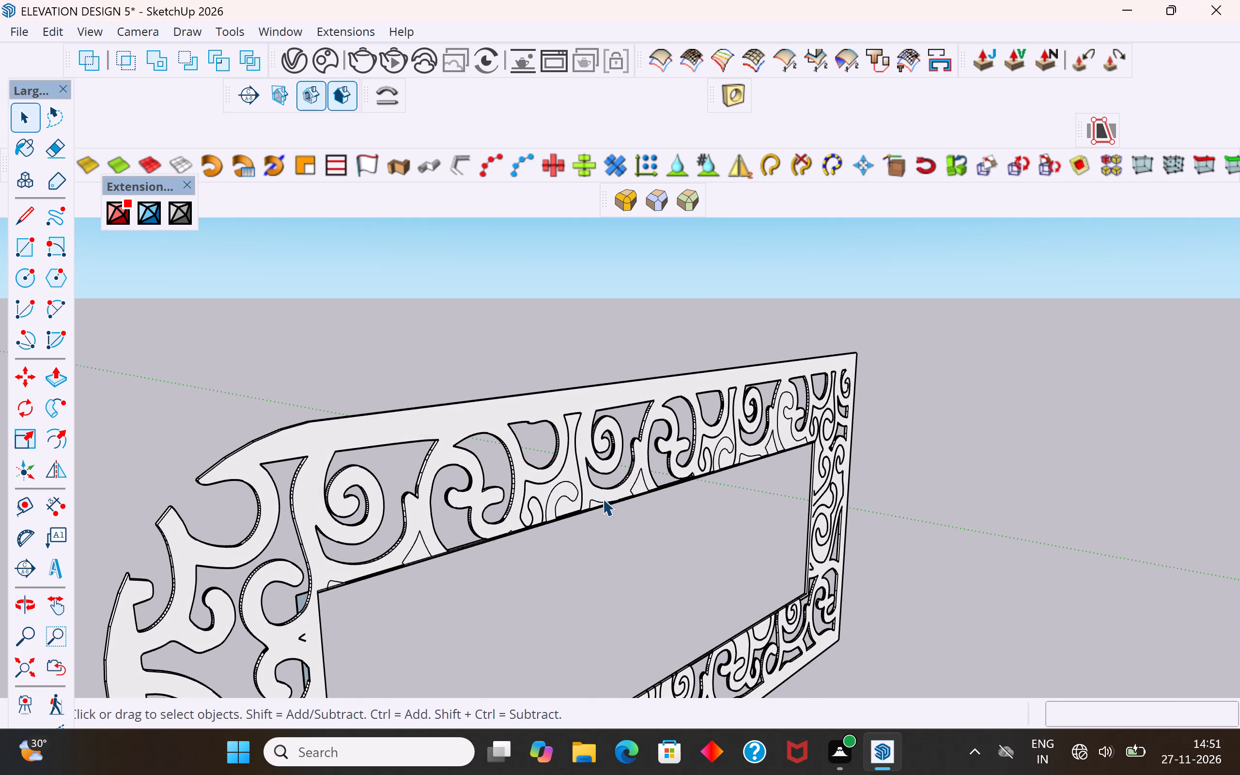
scroll(554, 485, up, 6)
scroll(550, 483, down, 1)
scroll(550, 483, up, 2)
click(550, 485)
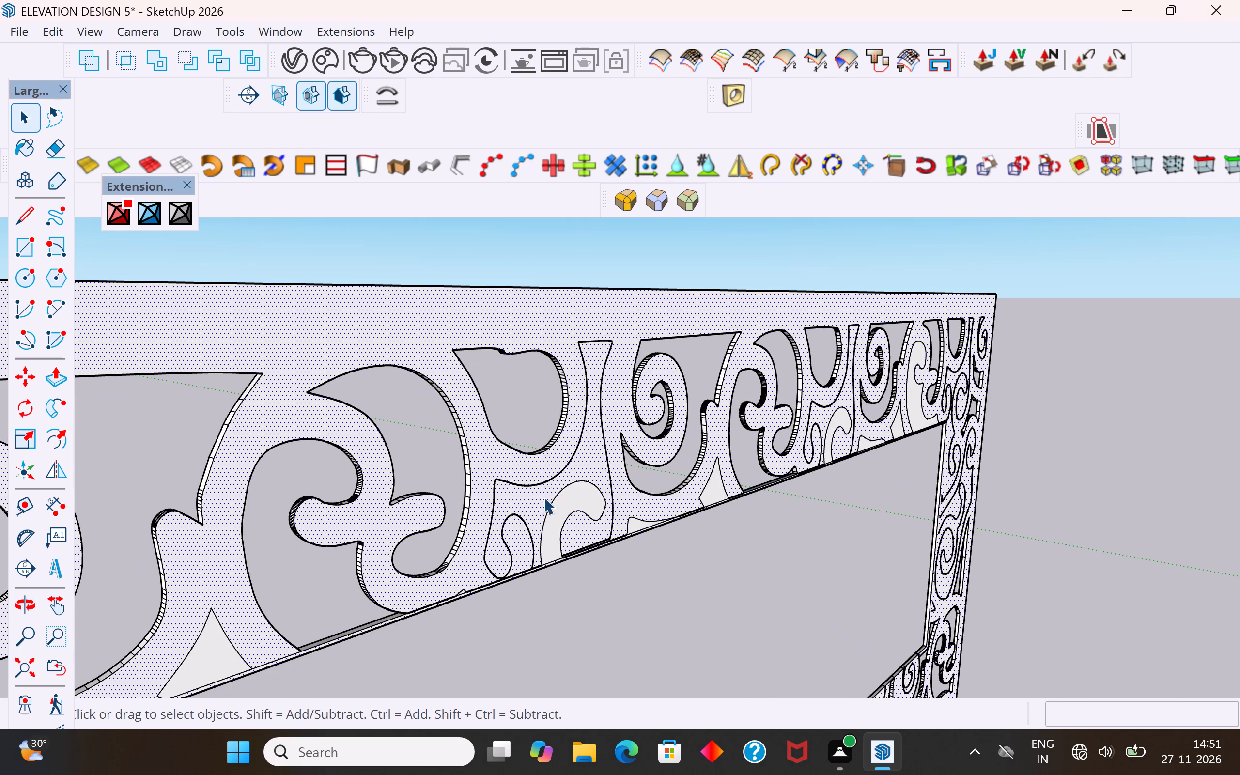
middle_drag(531, 510, 507, 531)
click(541, 524)
middle_drag(608, 568, 1024, 555)
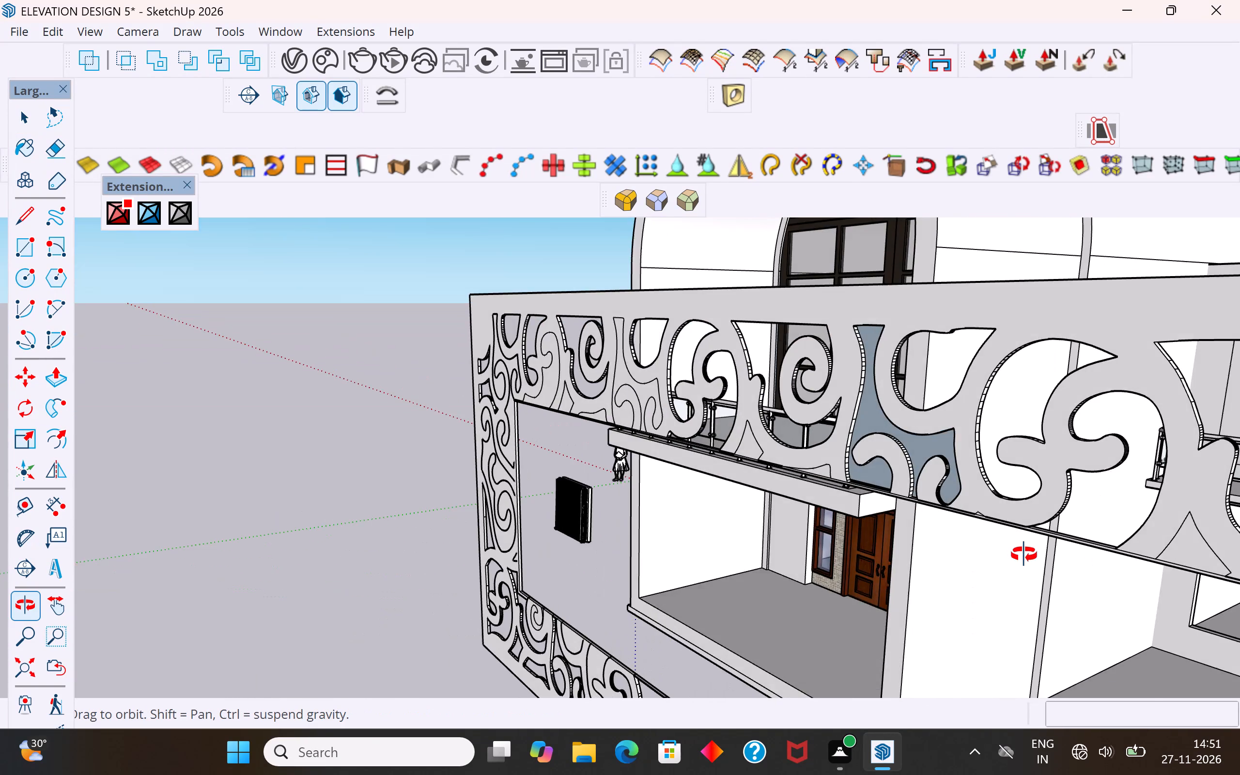
middle_drag(1024, 555, 634, 579)
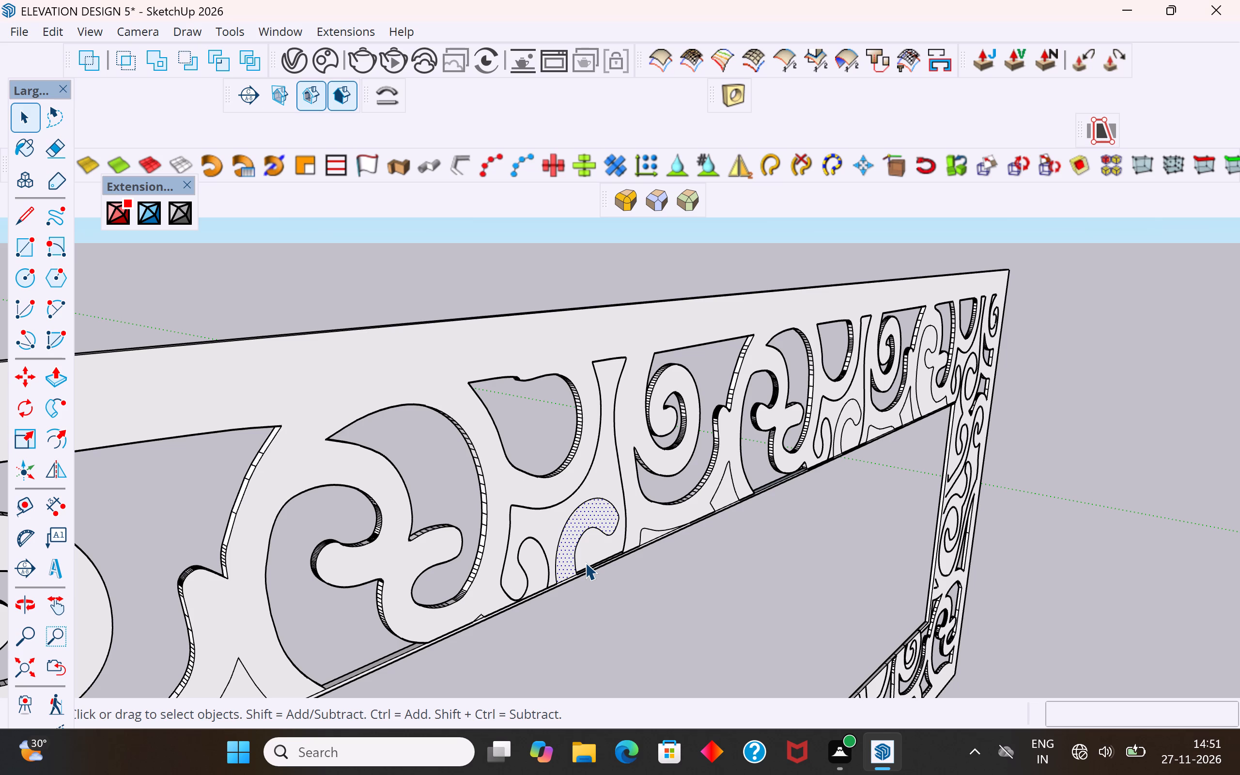
middle_drag(608, 460, 636, 442)
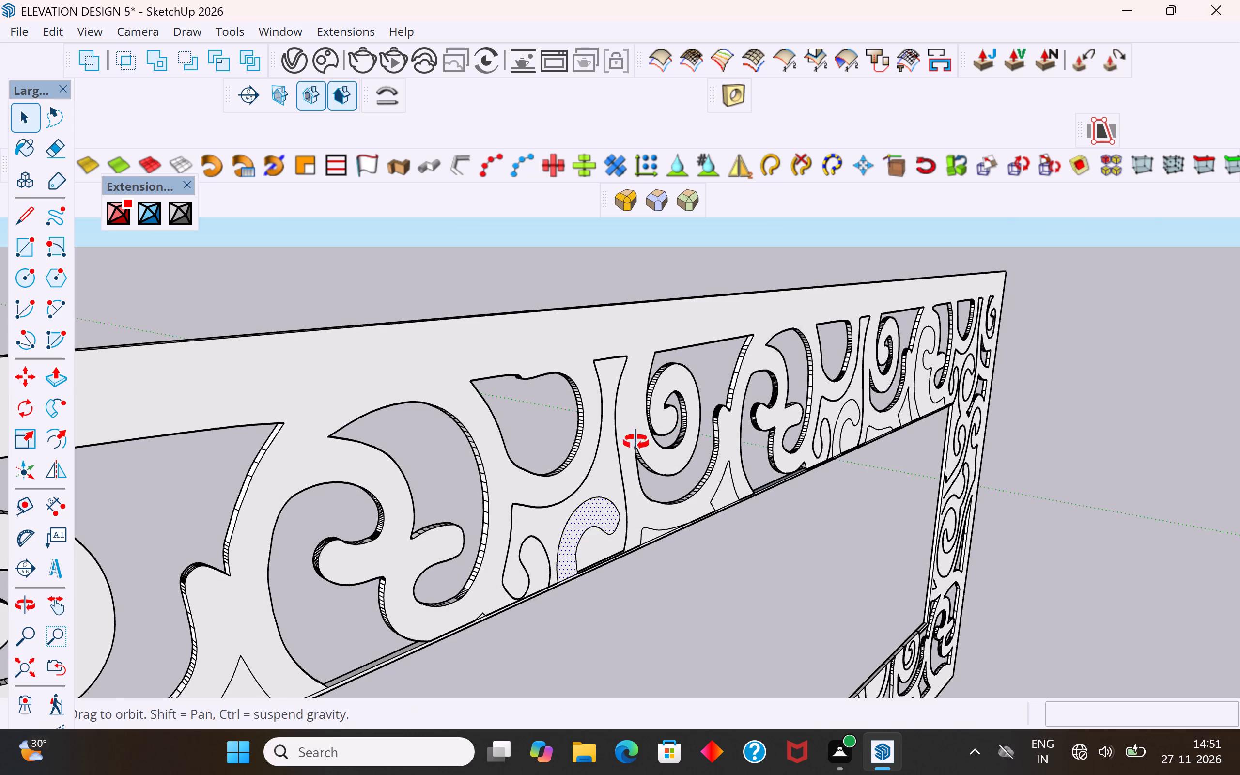
middle_drag(636, 442, 648, 436)
click(629, 462)
middle_drag(621, 474, 621, 474)
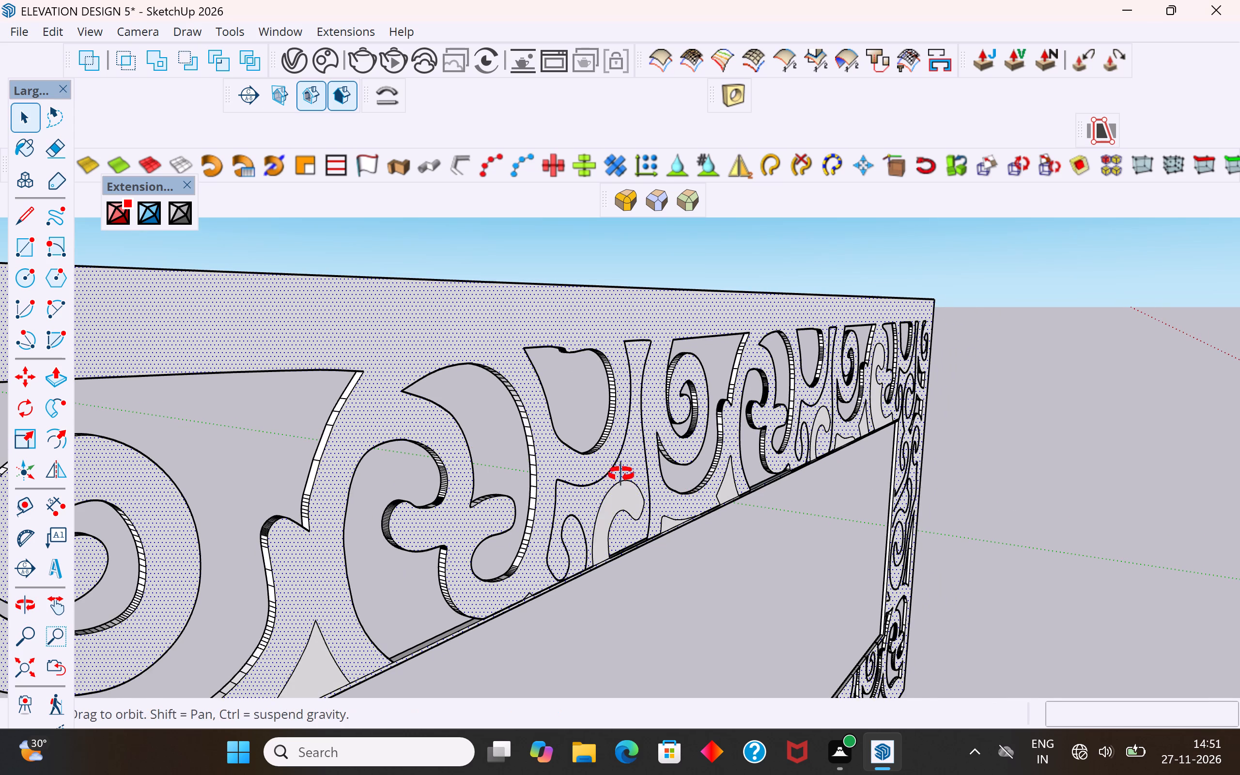
middle_drag(621, 474, 533, 472)
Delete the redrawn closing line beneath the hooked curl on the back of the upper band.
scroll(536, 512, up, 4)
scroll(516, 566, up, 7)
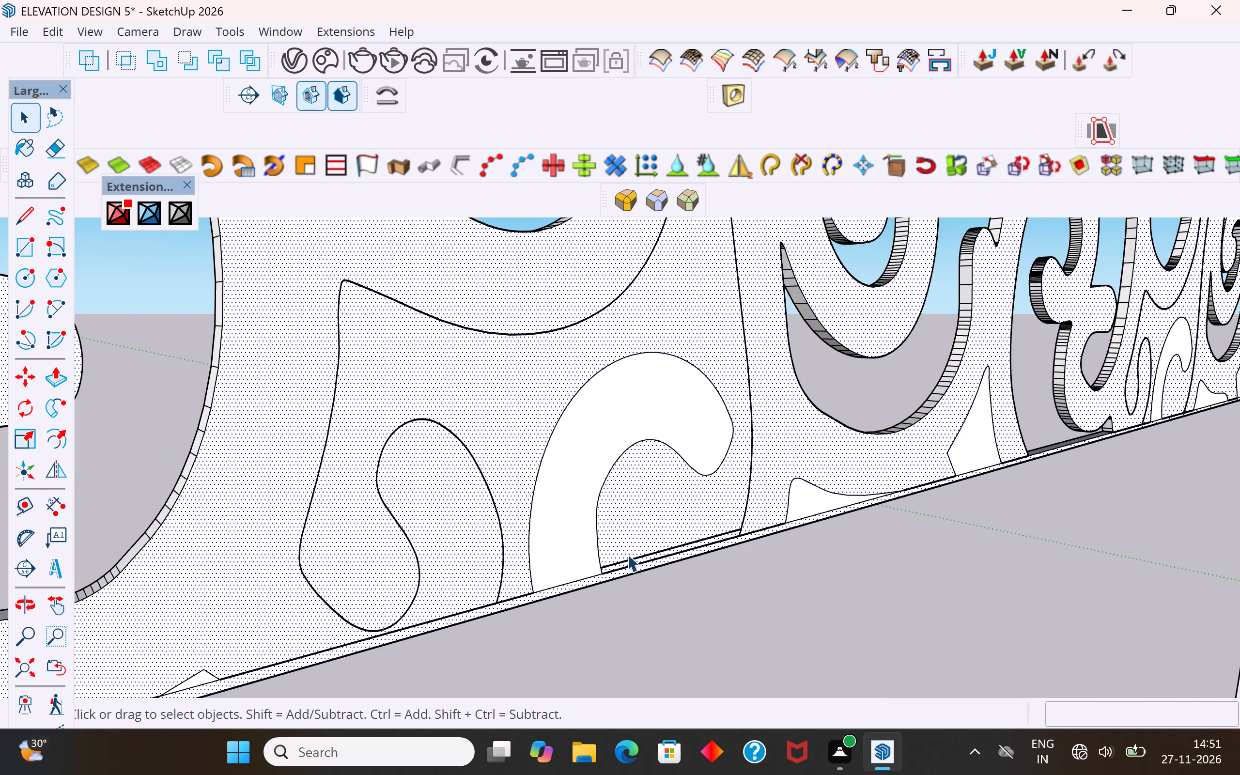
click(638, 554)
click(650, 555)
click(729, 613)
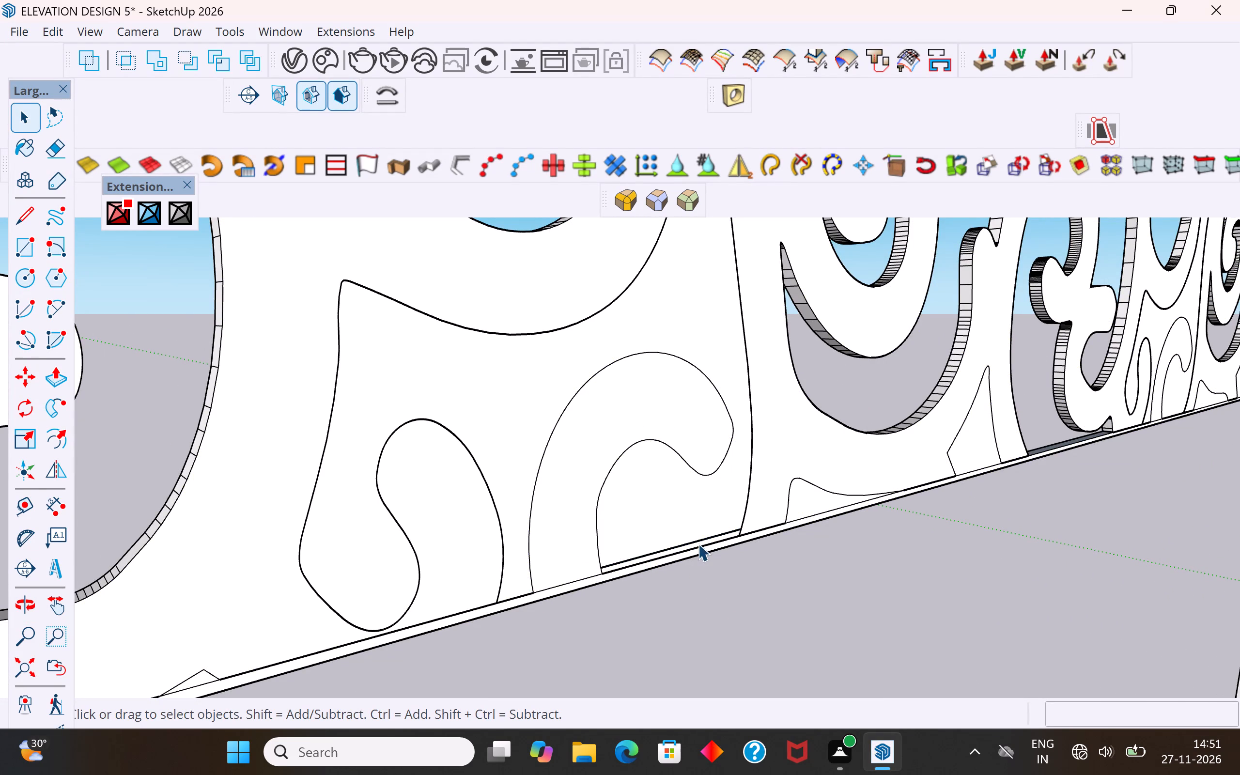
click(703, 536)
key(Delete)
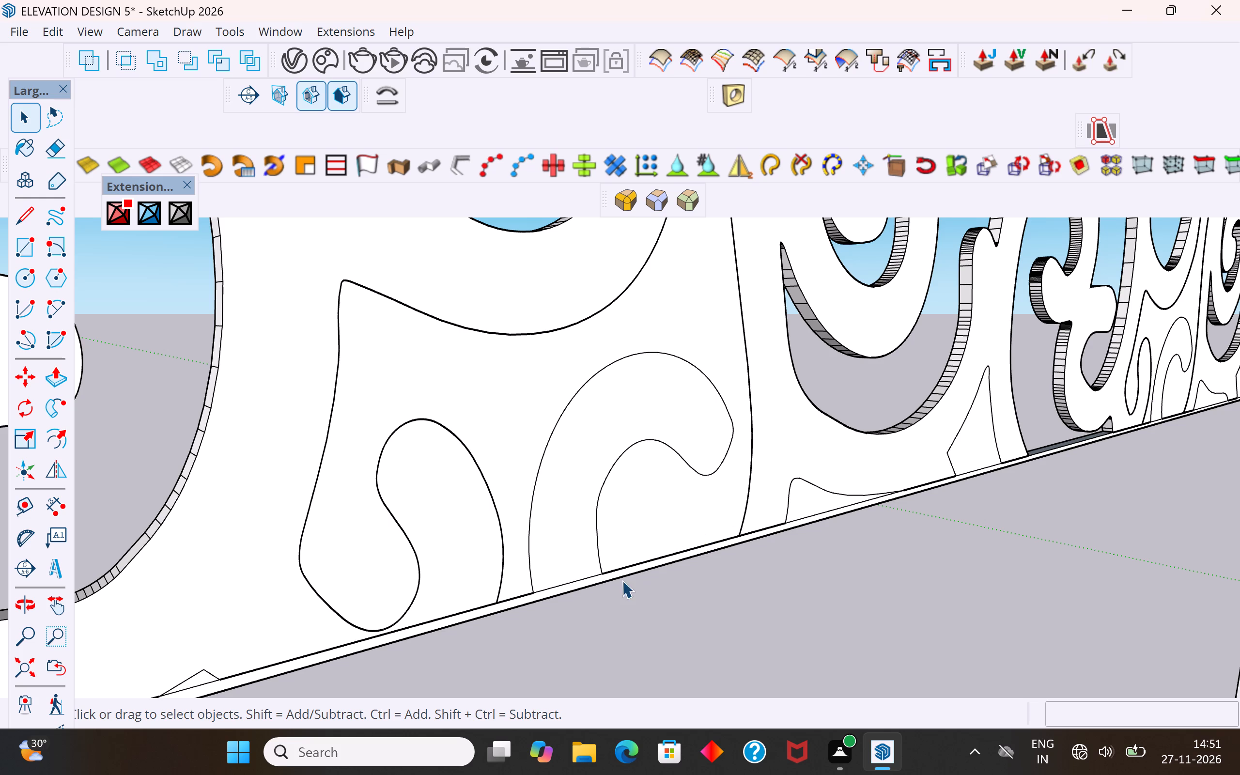
Push the small pointed motif beside the hooked curl, on the upper band's lower border, through the screen by about 3/4".
scroll(650, 572, down, 2)
click(546, 454)
middle_drag(650, 532, 647, 521)
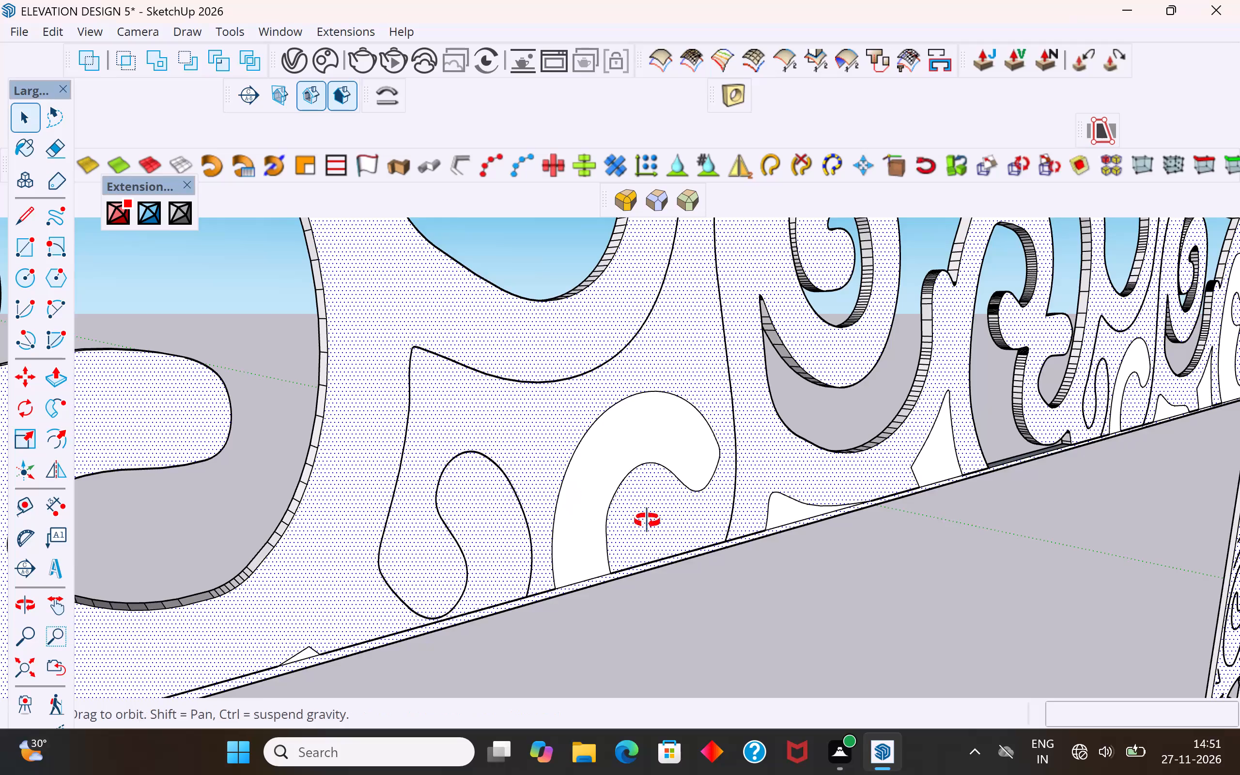
middle_drag(647, 521, 644, 511)
scroll(728, 530, up, 4)
click(817, 502)
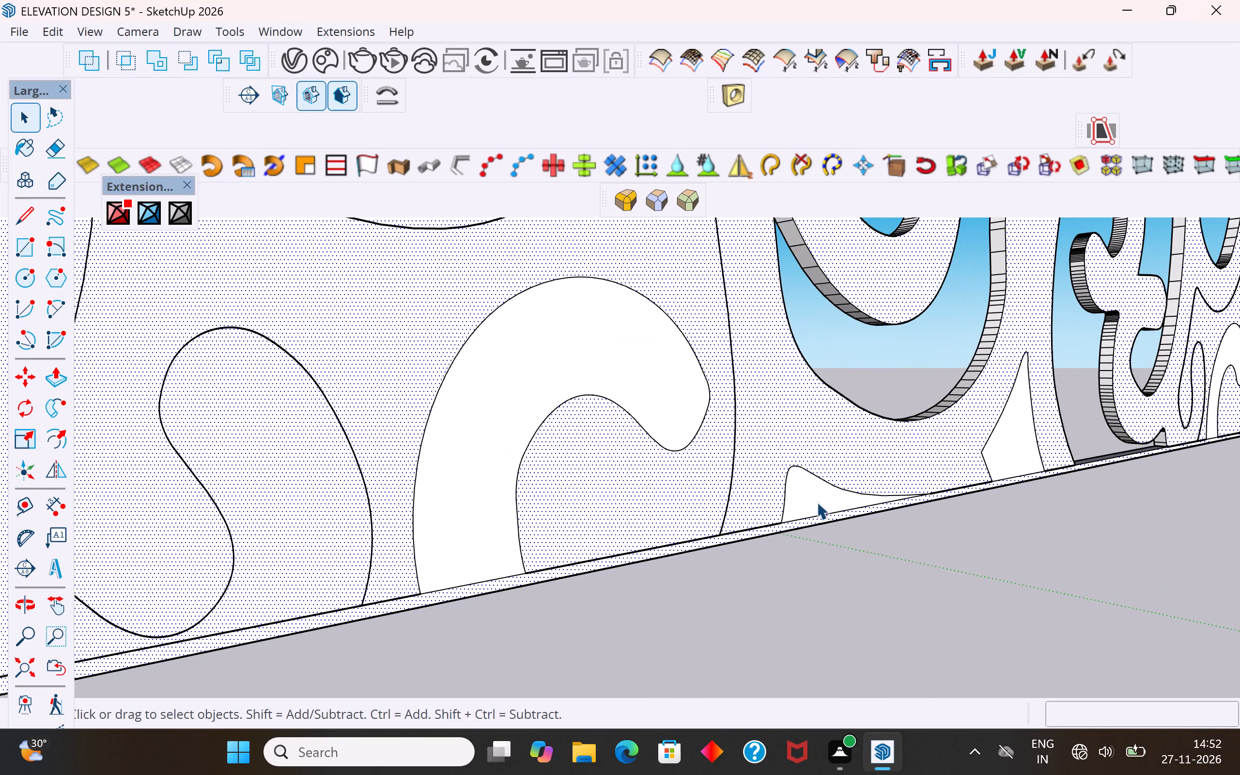
click(66, 378)
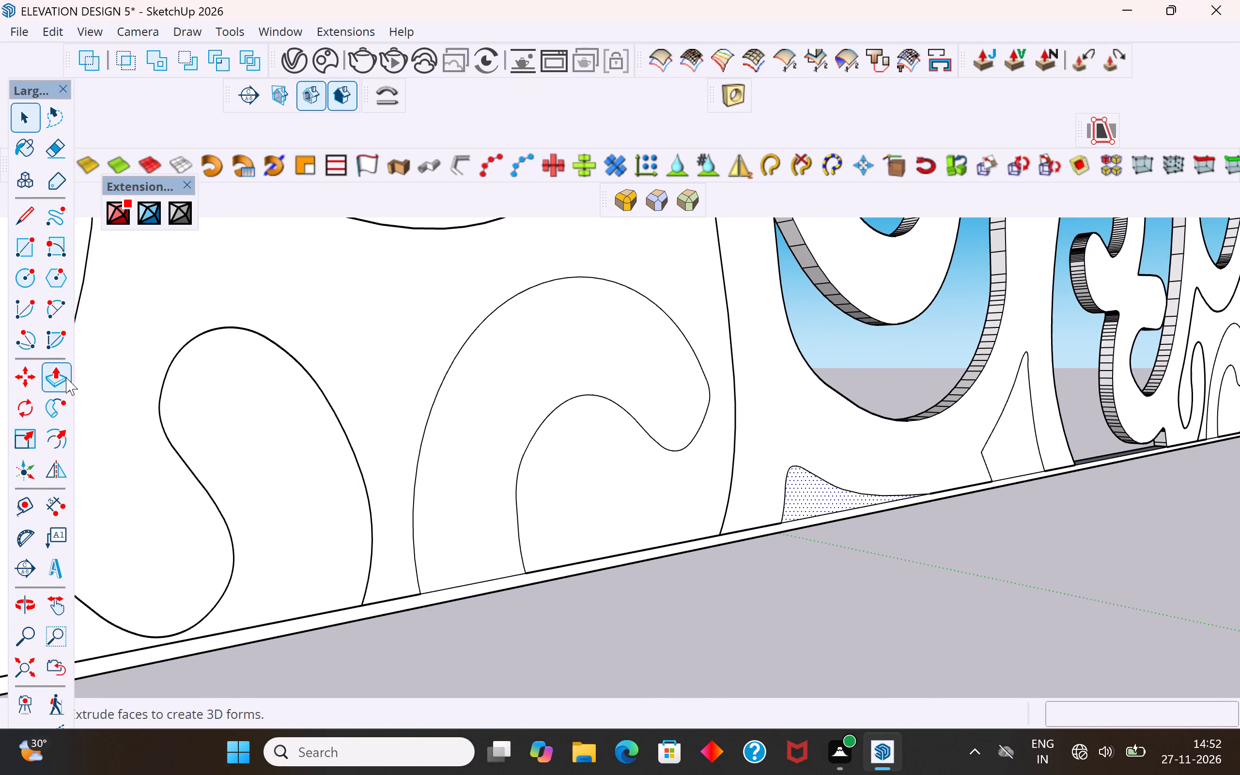
click(788, 510)
middle_drag(760, 527, 782, 494)
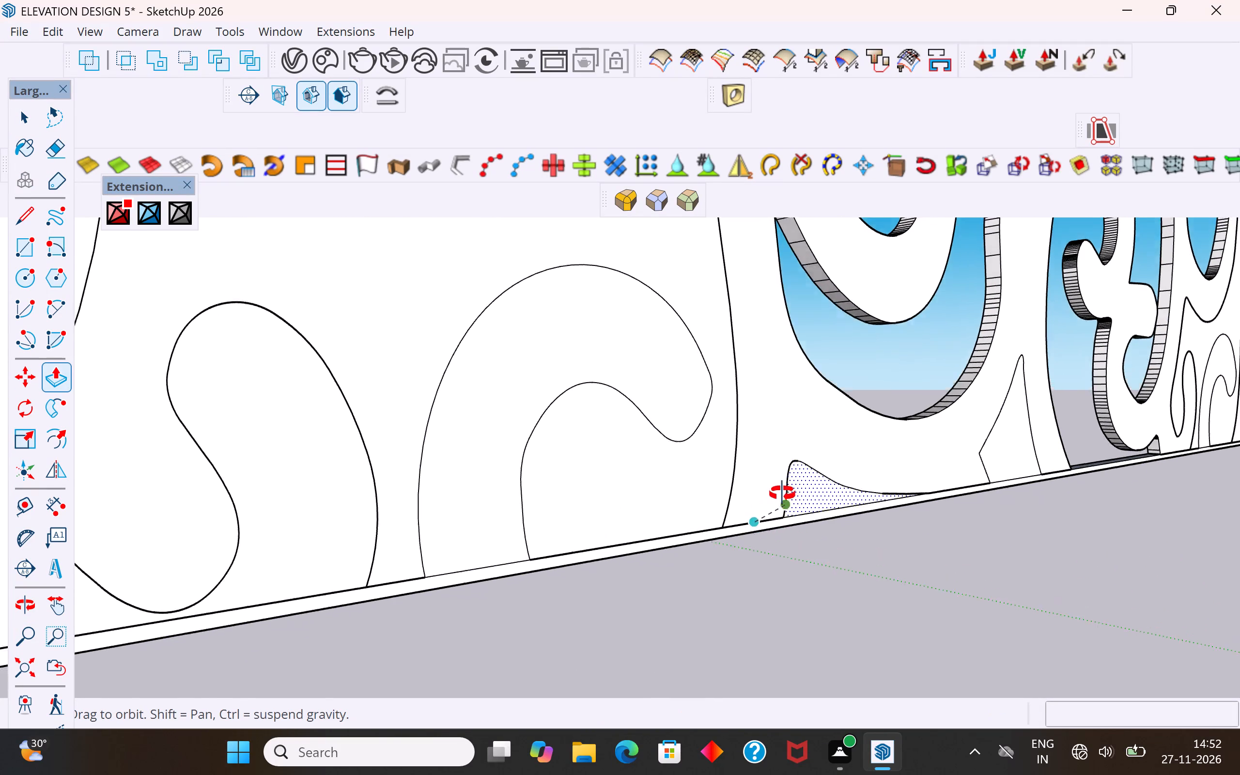
middle_drag(782, 494, 1095, 468)
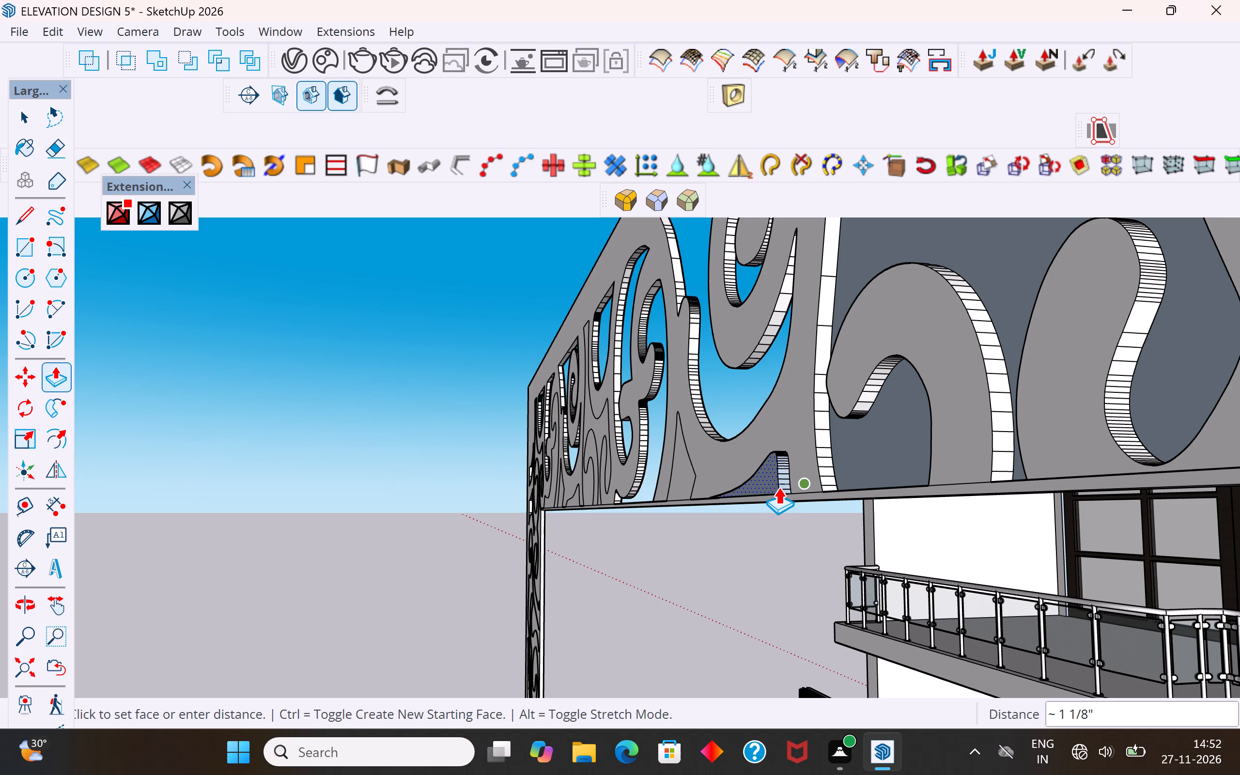
click(787, 462)
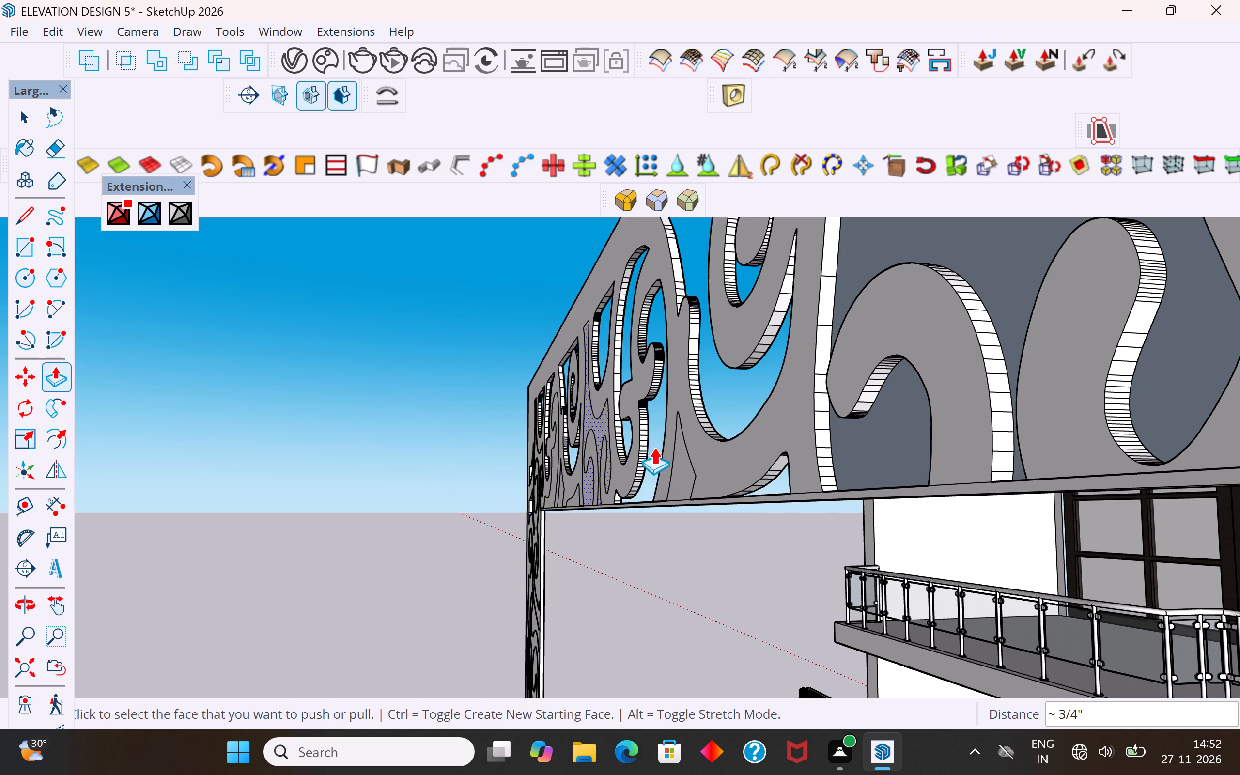
middle_drag(682, 454, 759, 508)
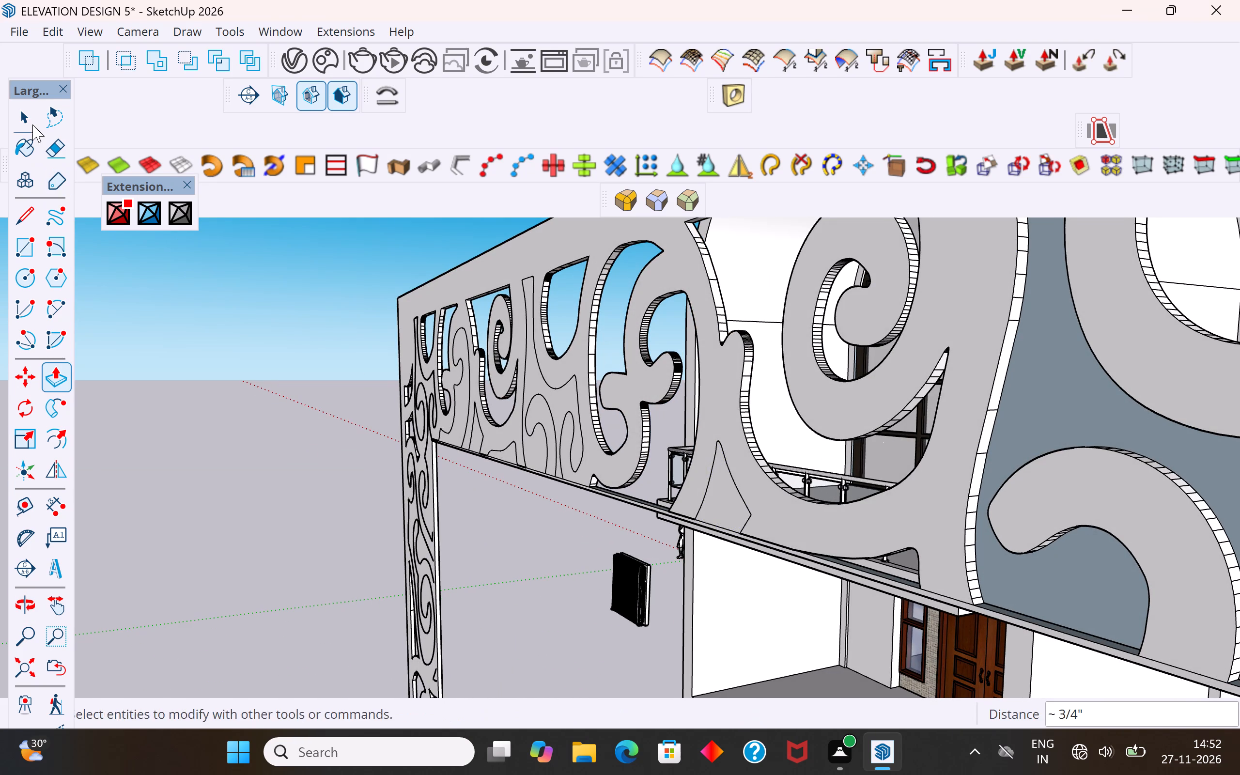
click(32, 124)
click(177, 376)
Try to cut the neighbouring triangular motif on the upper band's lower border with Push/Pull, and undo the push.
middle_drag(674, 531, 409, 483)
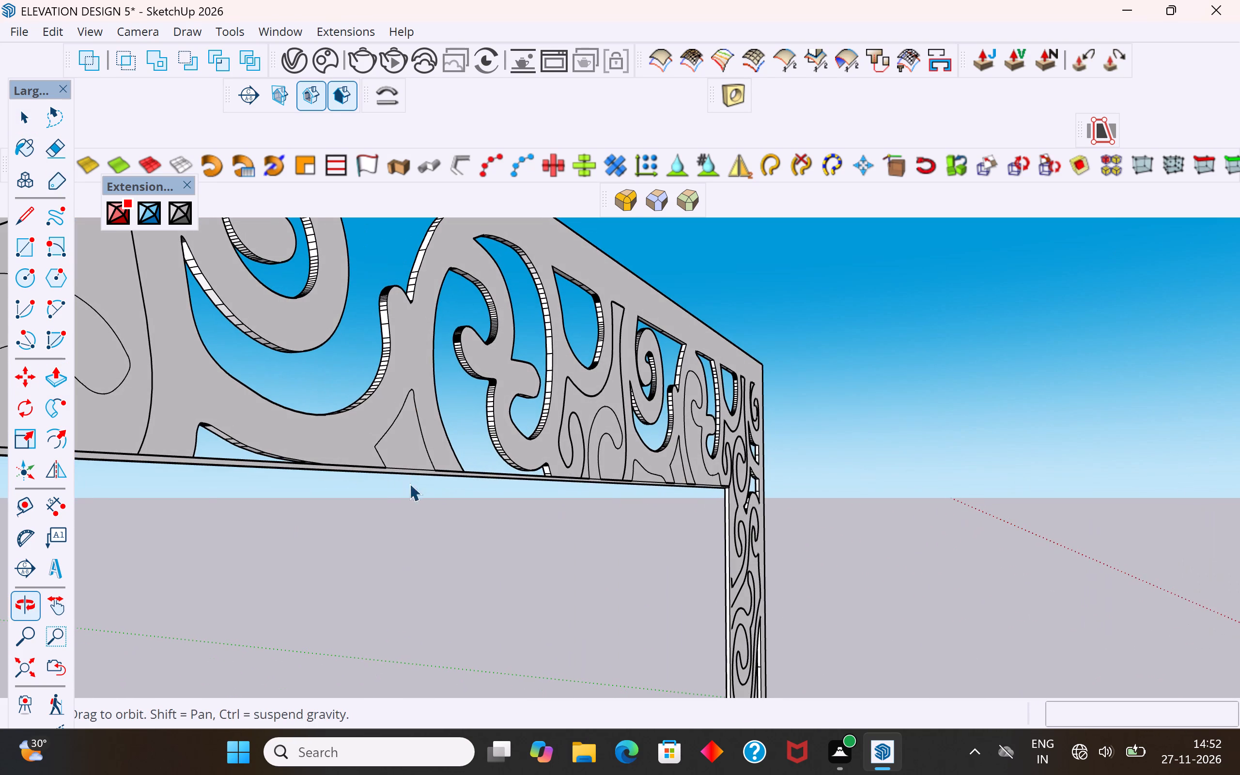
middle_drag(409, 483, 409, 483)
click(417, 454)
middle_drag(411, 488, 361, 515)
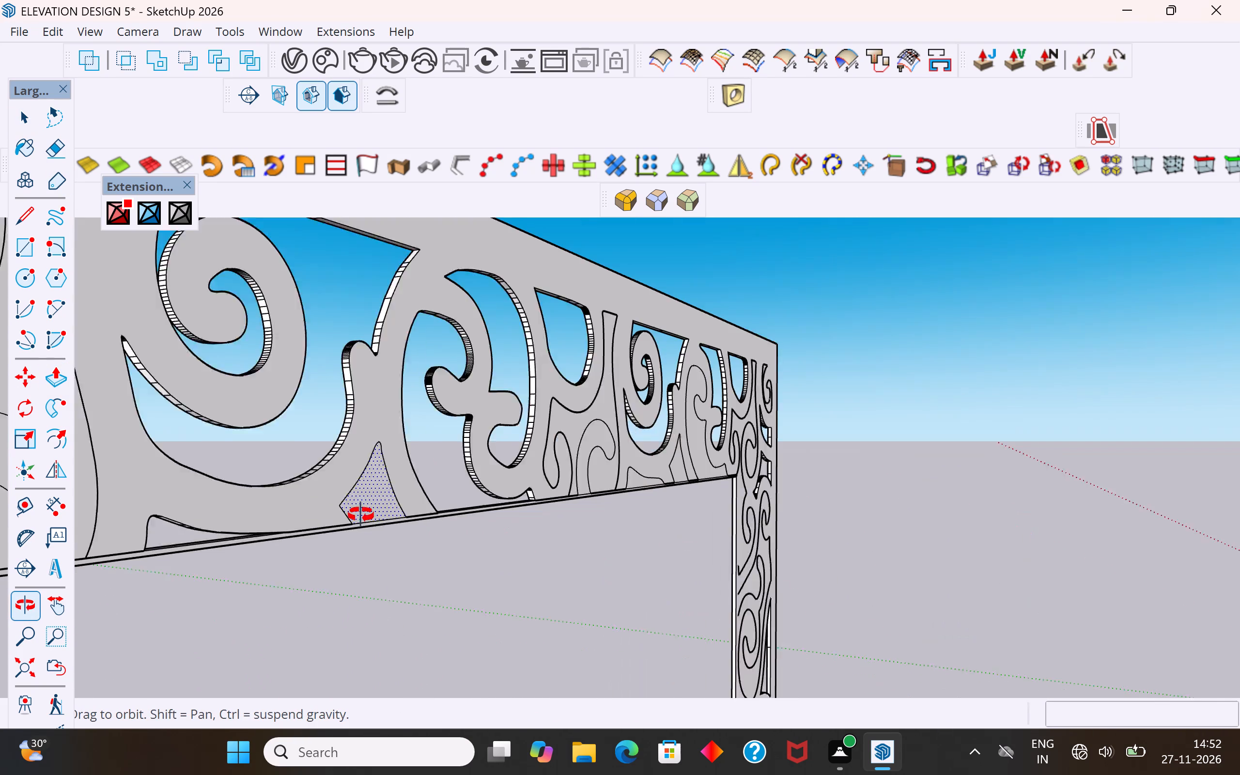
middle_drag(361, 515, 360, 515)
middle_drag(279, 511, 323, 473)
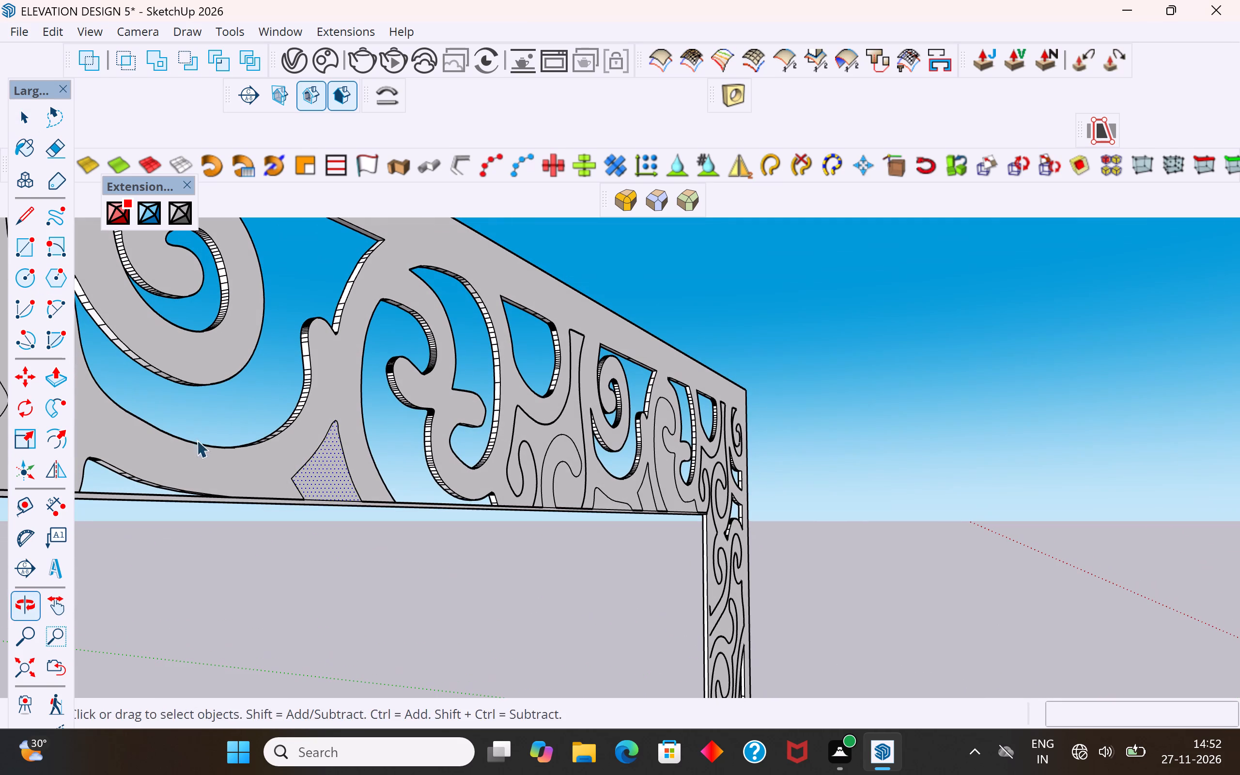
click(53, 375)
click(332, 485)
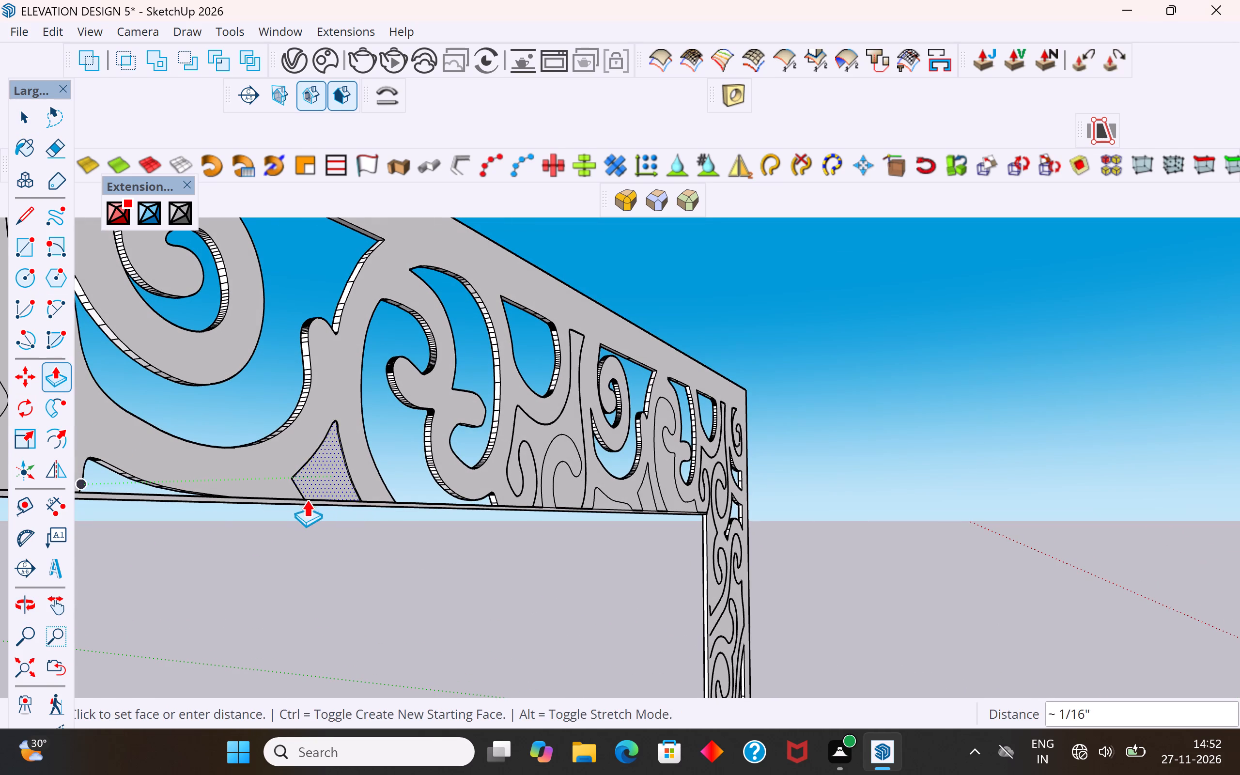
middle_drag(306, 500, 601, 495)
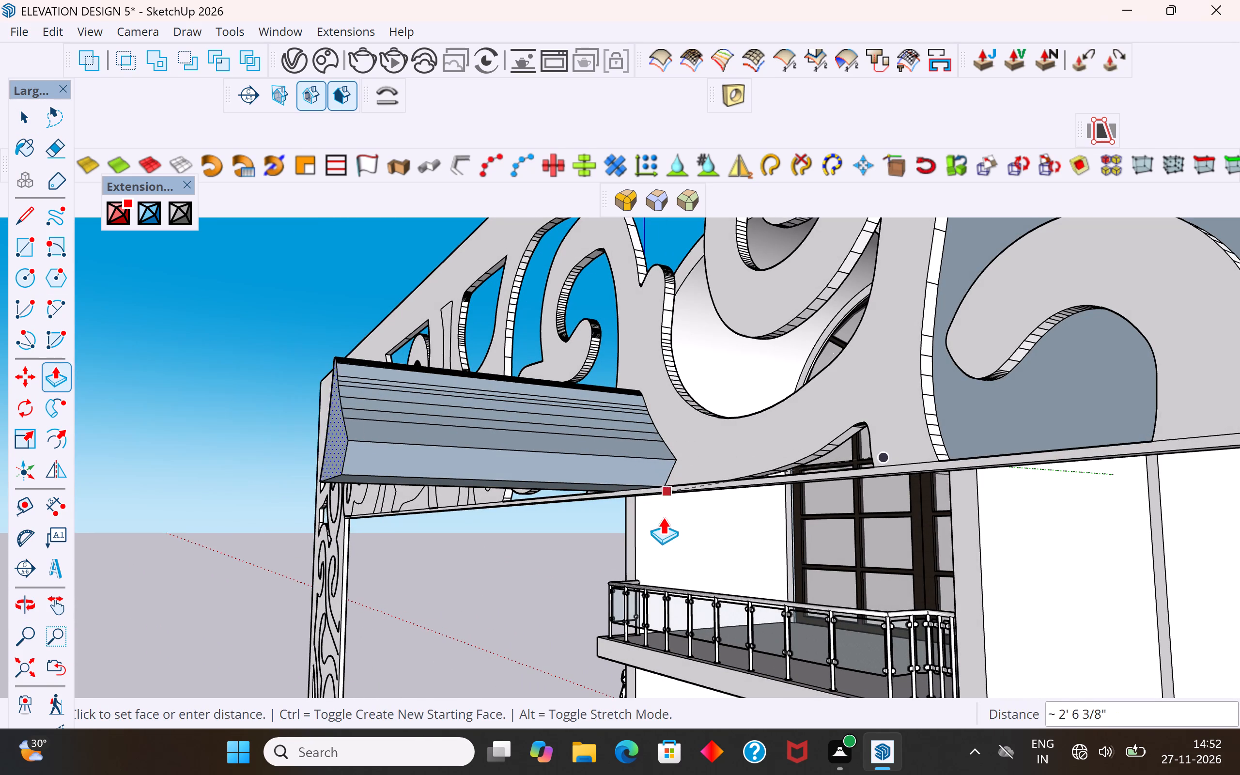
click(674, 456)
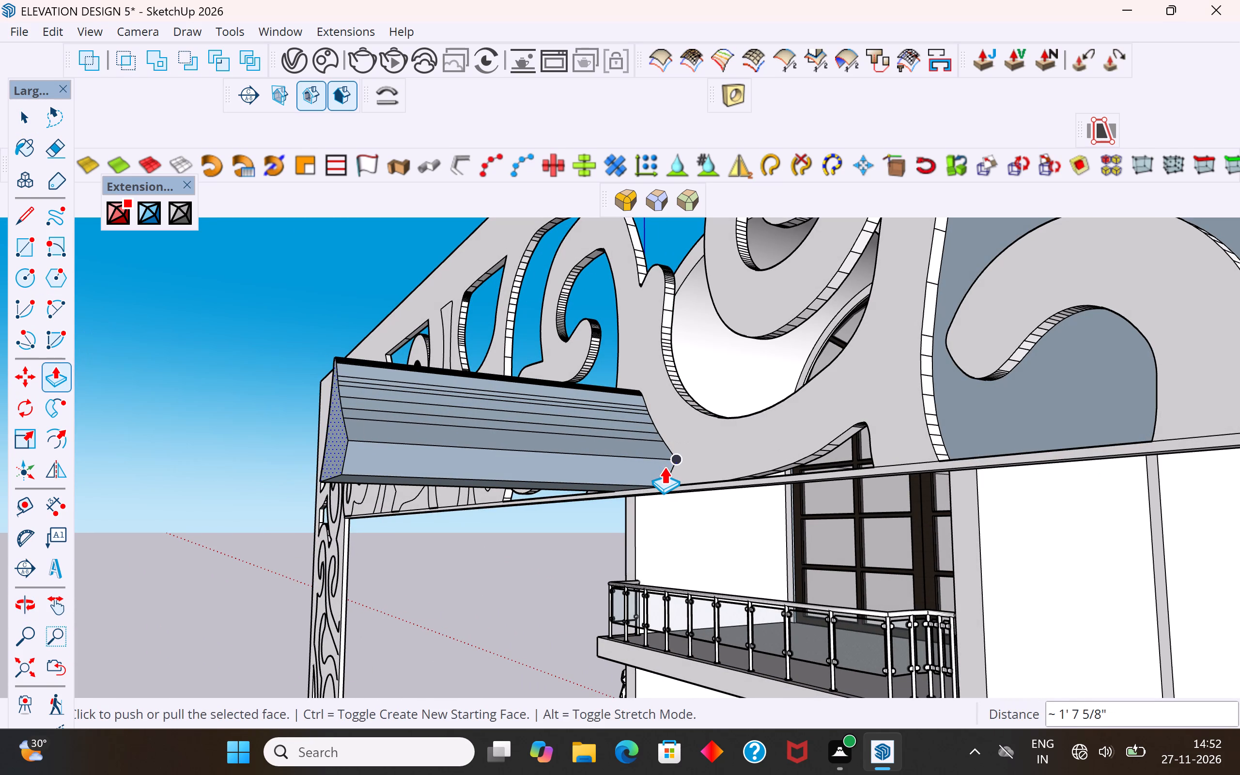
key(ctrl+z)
Push the triangular motif on the upper band's lower border through the screen by about 3/4".
middle_drag(678, 487, 566, 464)
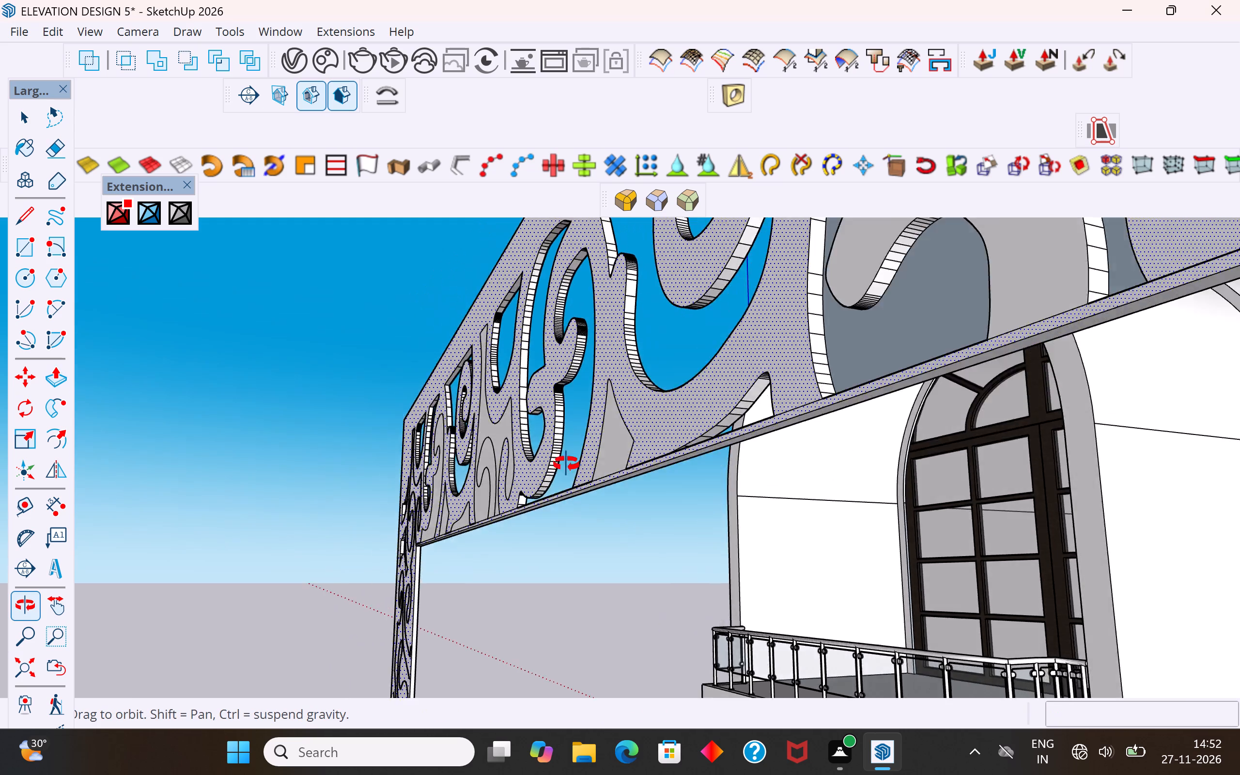
middle_drag(566, 464, 459, 483)
click(515, 467)
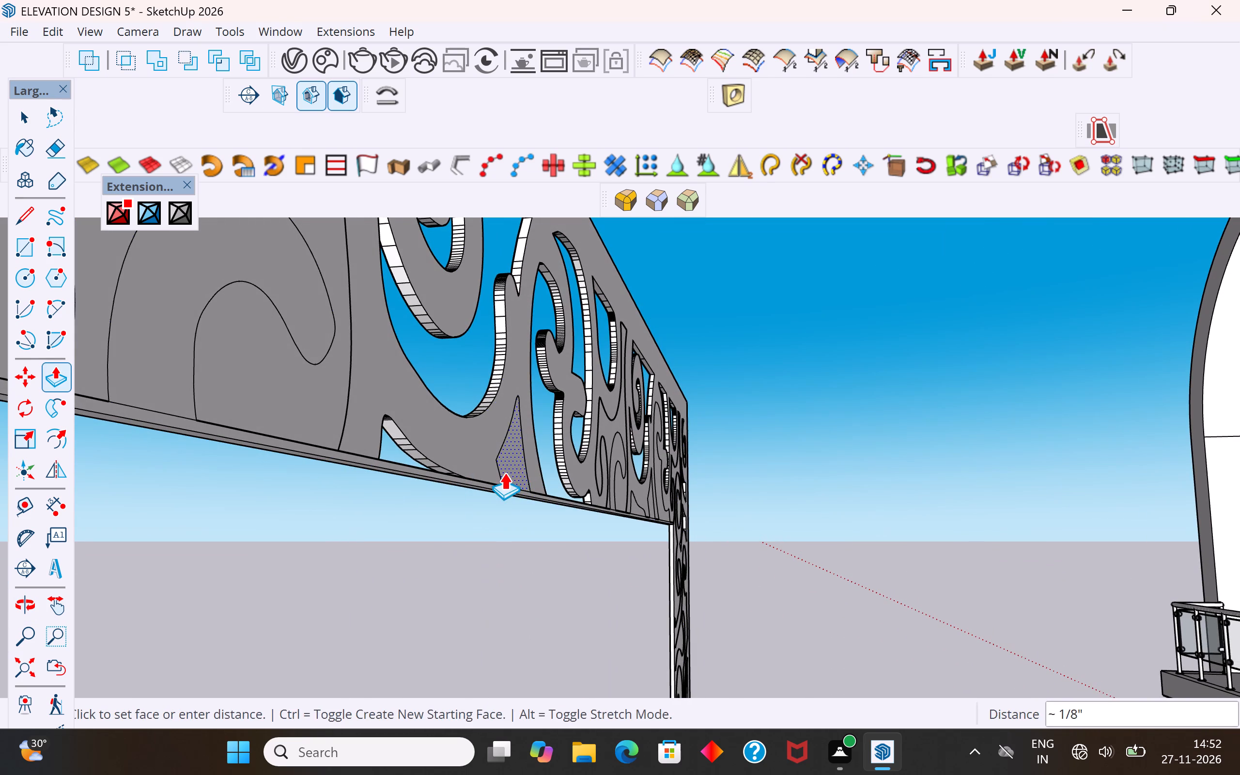
middle_drag(504, 472, 670, 499)
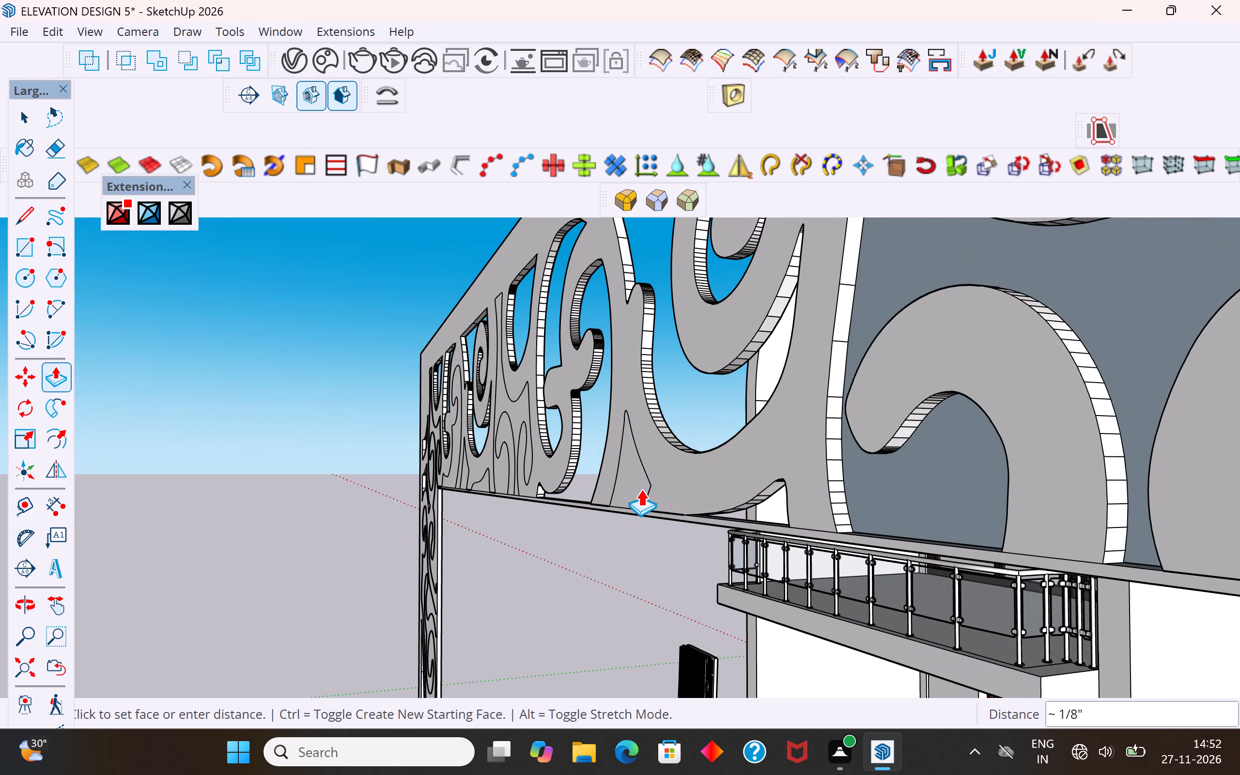
click(641, 498)
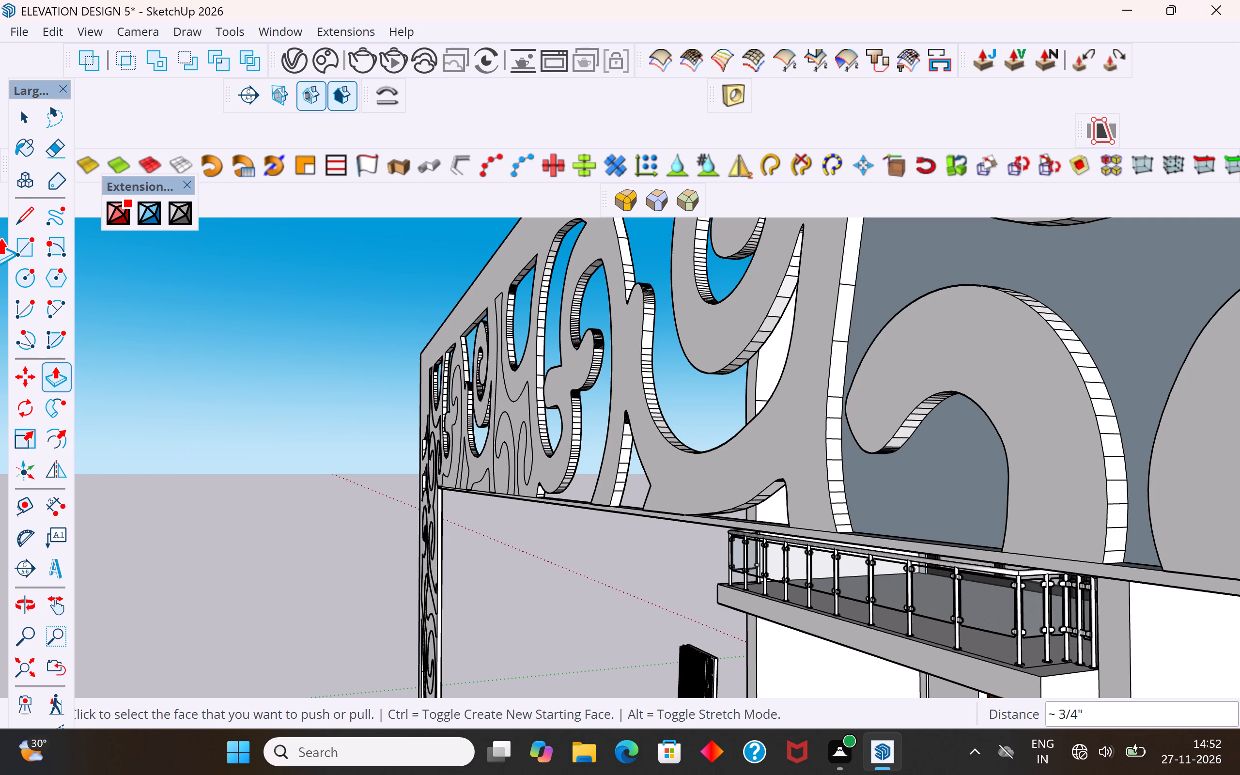
click(21, 129)
click(161, 372)
Push the branching face around the next hooked curl and S-shaped motif in the upper band through by about 3/4".
middle_drag(444, 422, 515, 463)
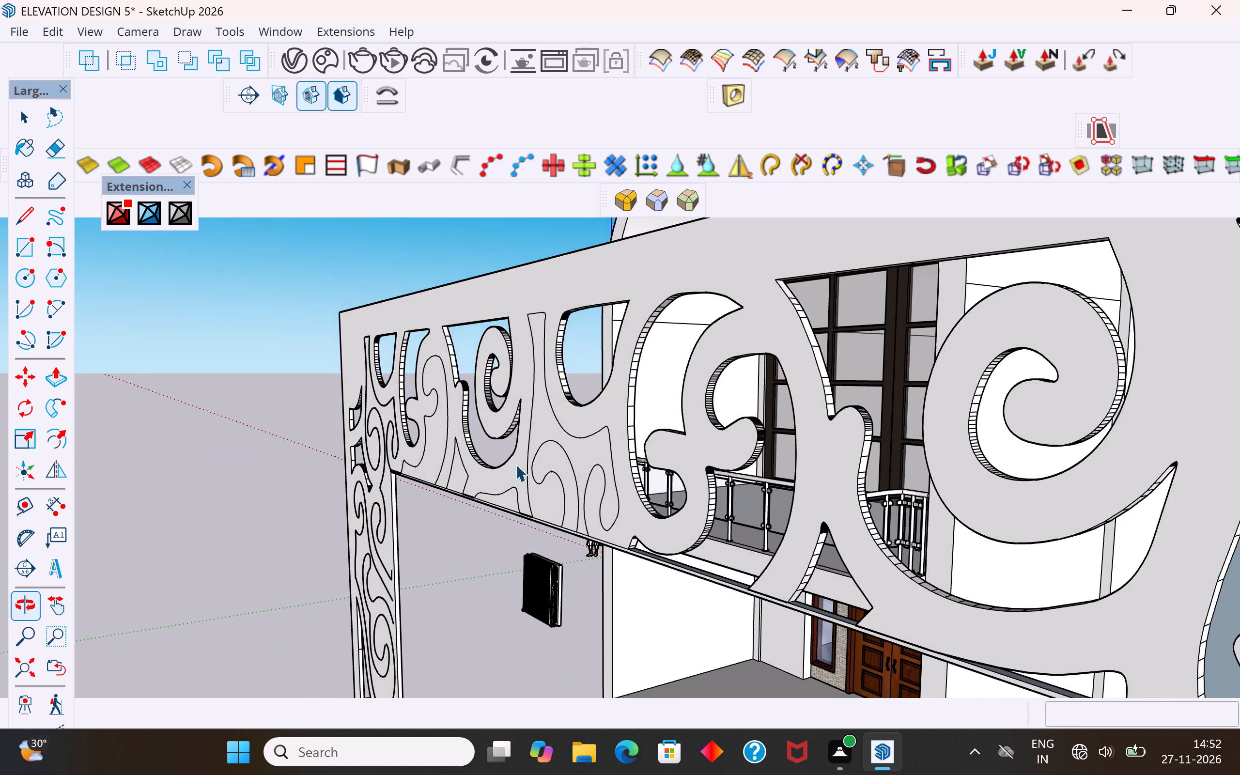
scroll(545, 494, up, 4)
click(546, 493)
middle_drag(598, 505, 246, 464)
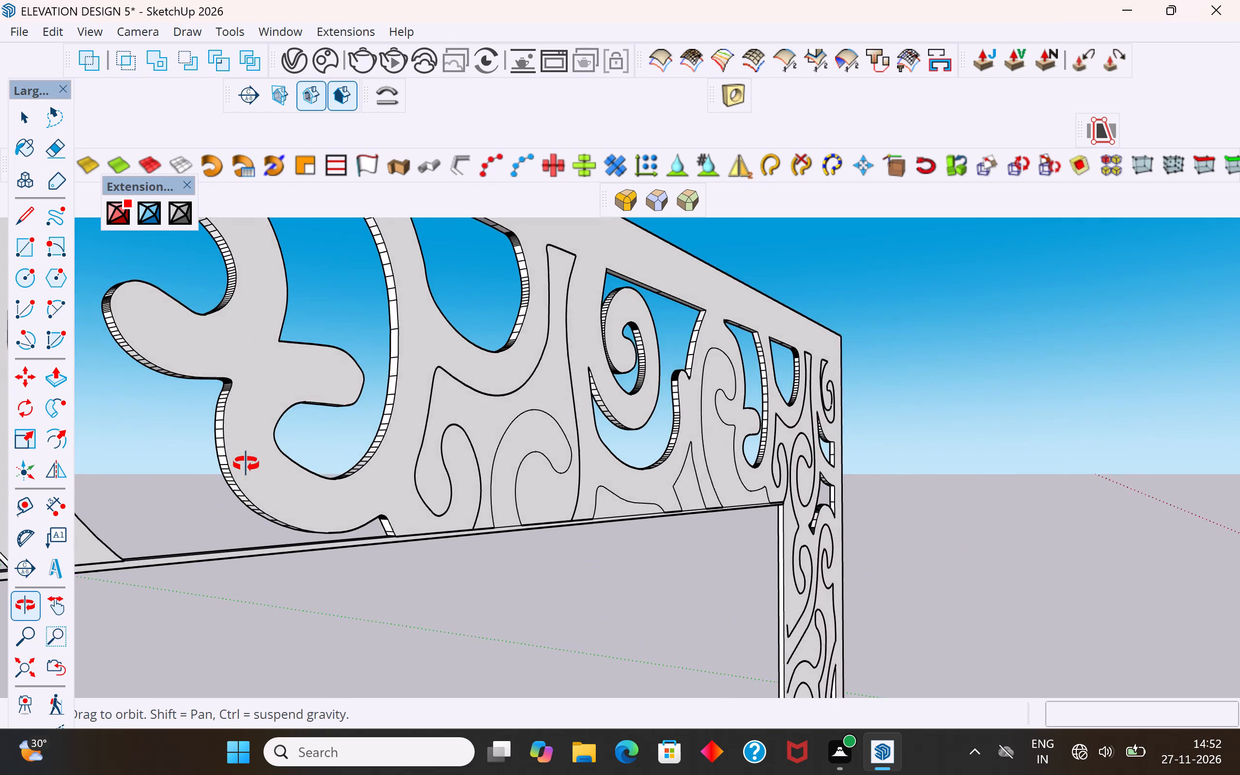
middle_drag(246, 464, 638, 449)
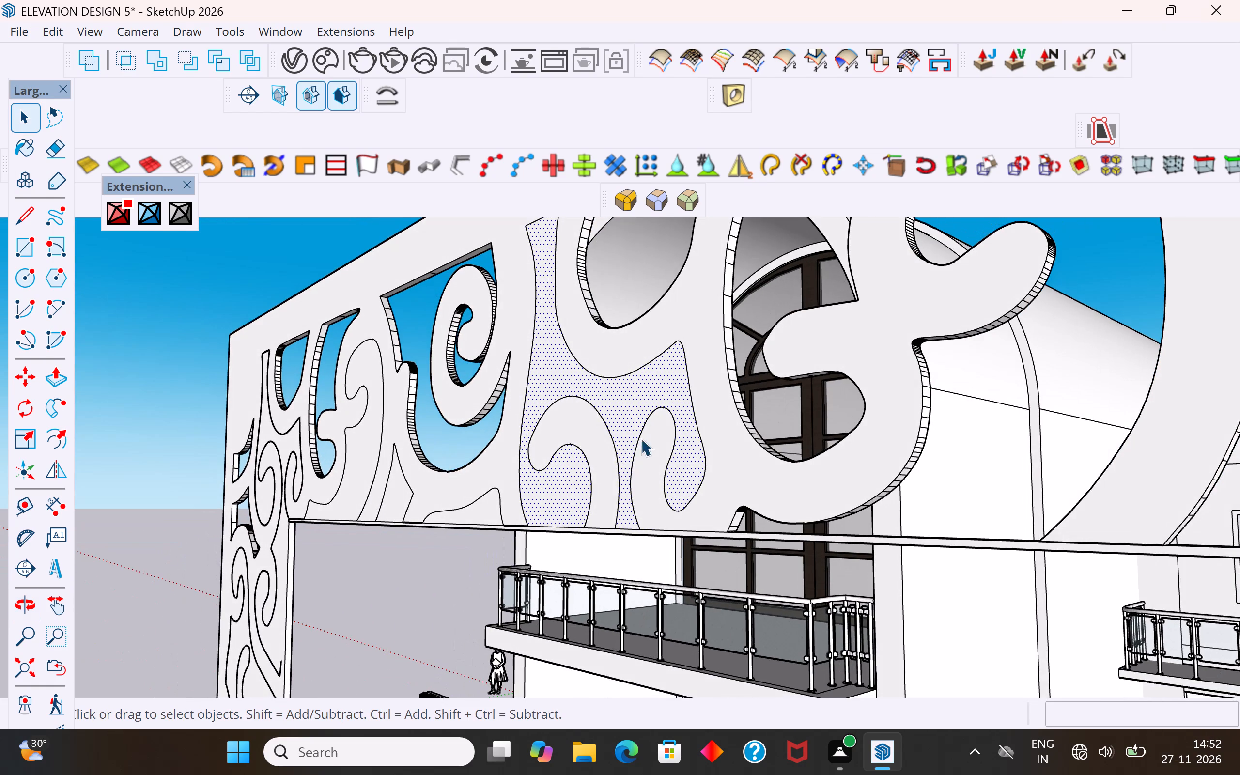
middle_drag(641, 442, 638, 433)
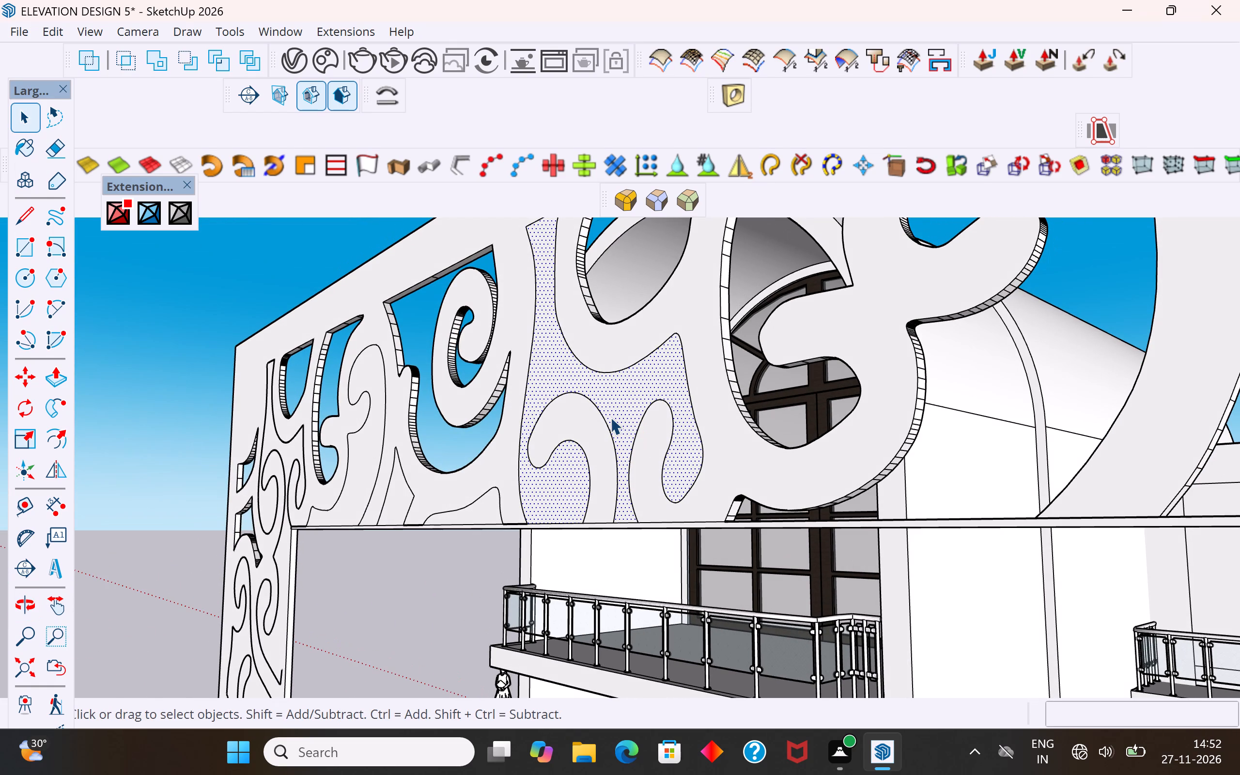
click(53, 385)
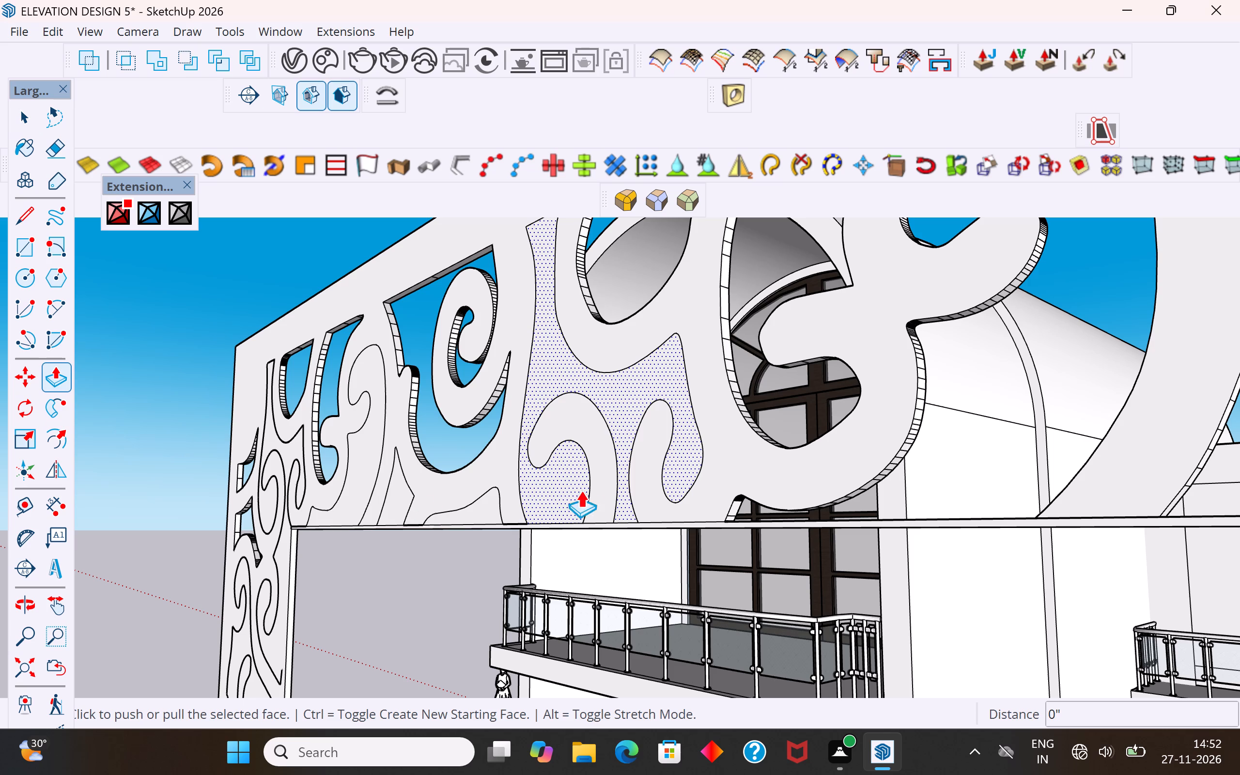
click(557, 483)
middle_drag(600, 494, 344, 550)
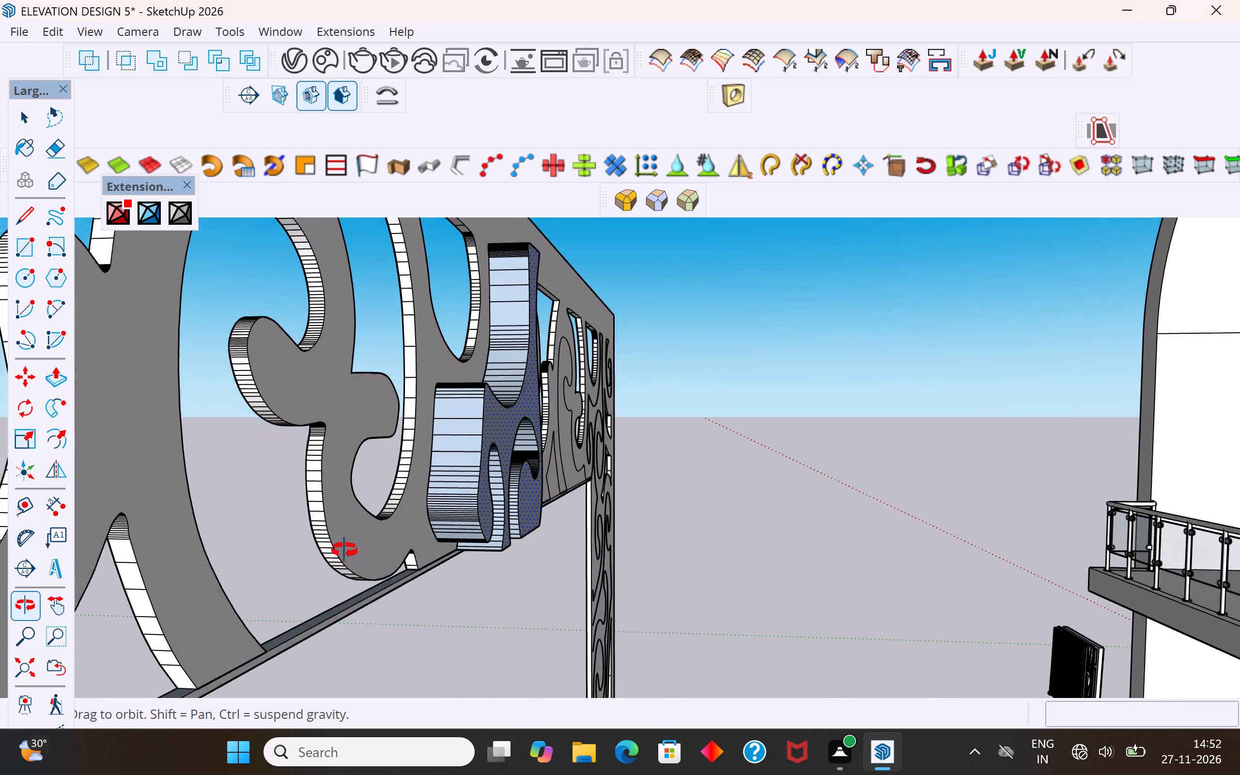
middle_drag(344, 550, 181, 581)
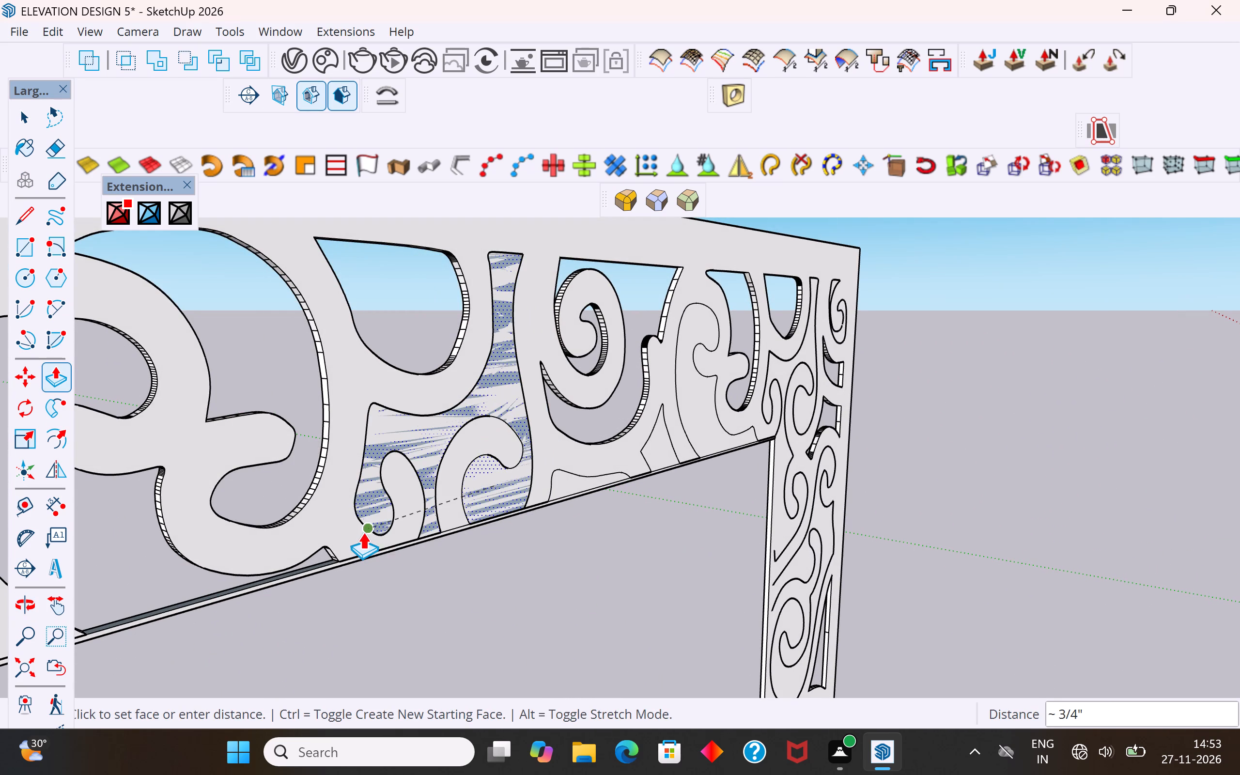
click(362, 532)
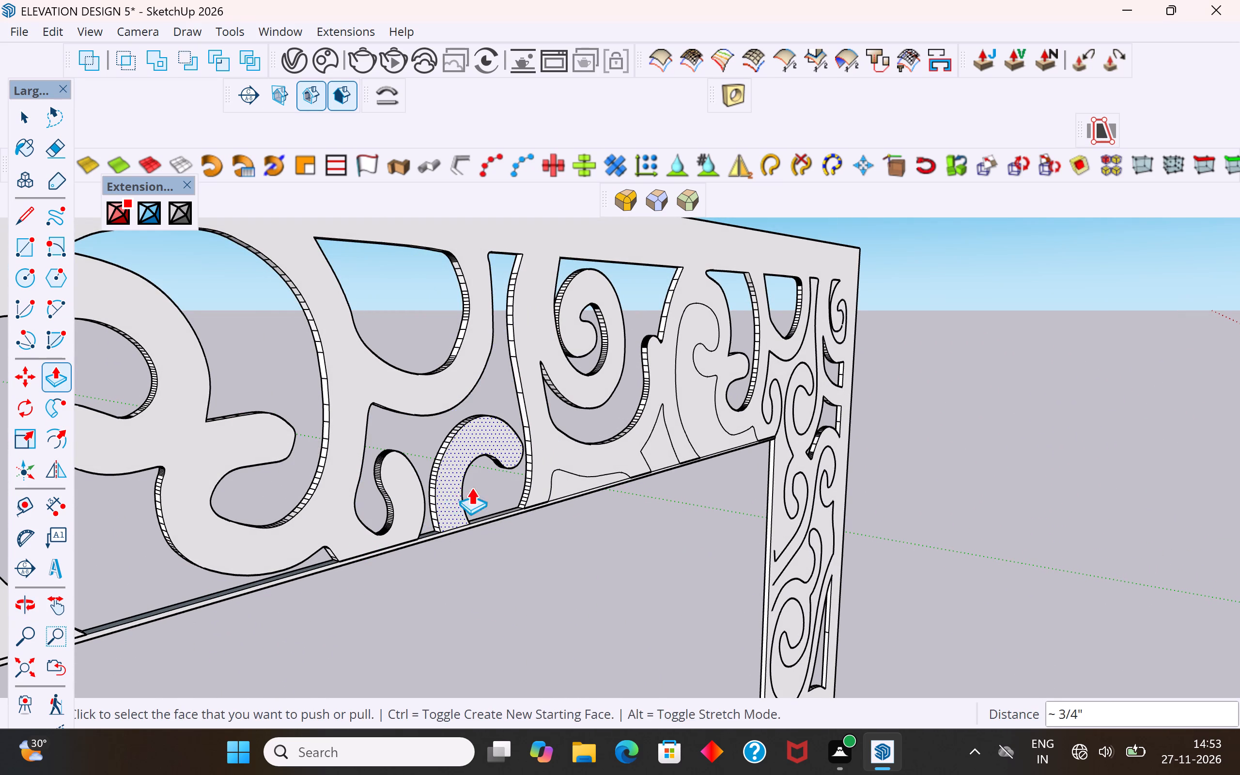
click(29, 124)
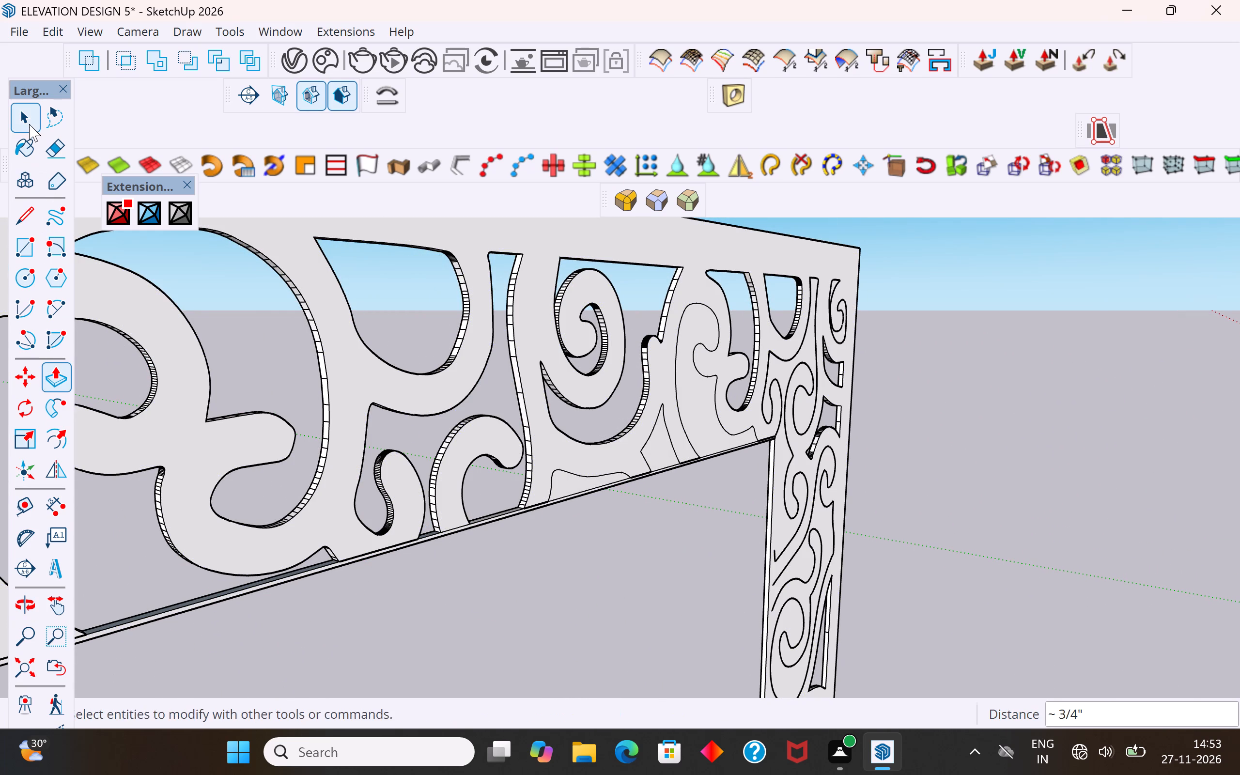
click(471, 601)
Push the lobed scroll motif near the upper band's outer corner through the screen by about 3/4".
scroll(524, 589, down, 5)
middle_drag(577, 602, 442, 548)
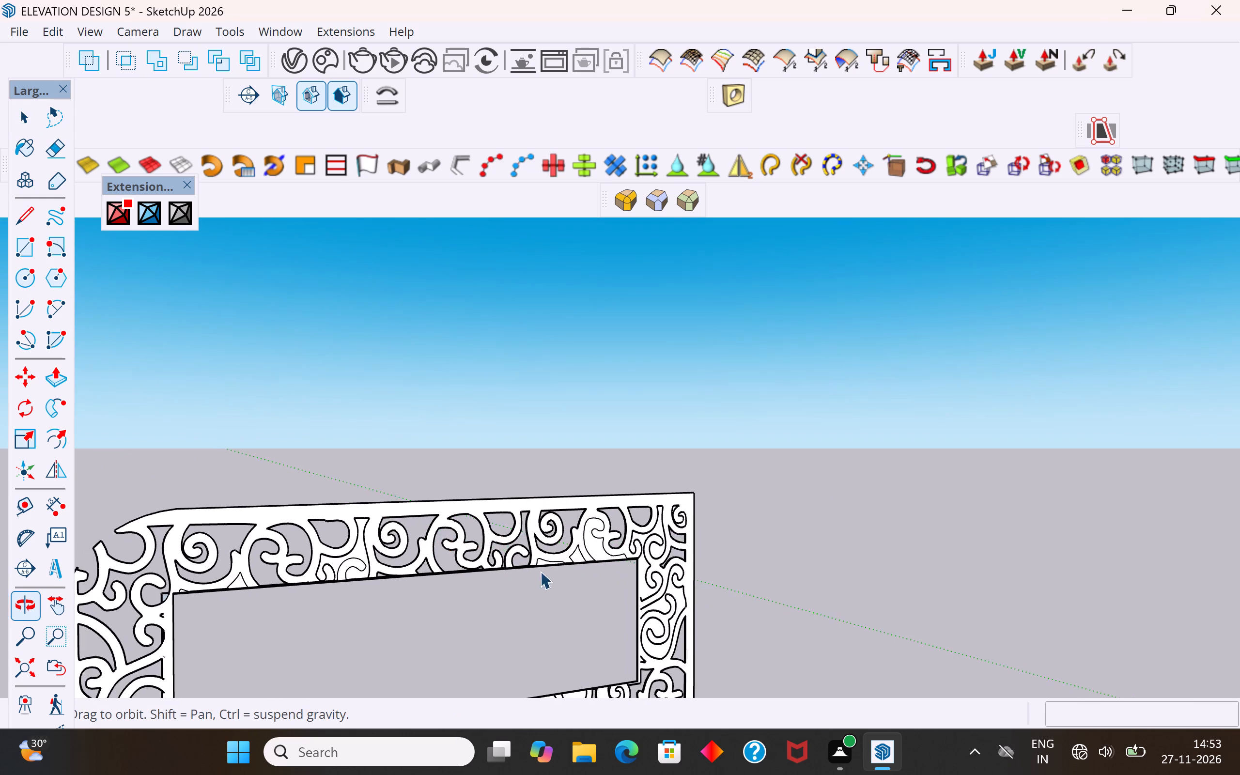
scroll(603, 562, up, 10)
click(585, 543)
middle_drag(587, 551, 974, 458)
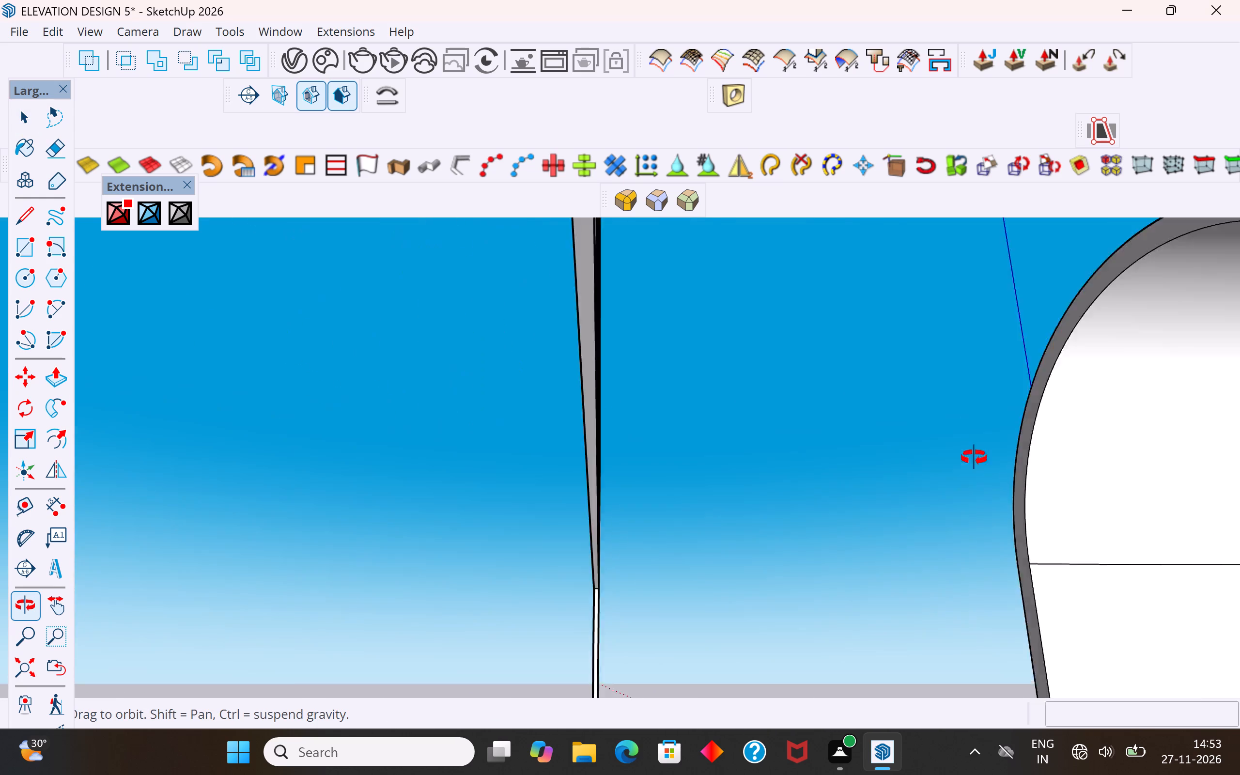
middle_drag(974, 458, 764, 382)
scroll(573, 554, up, 2)
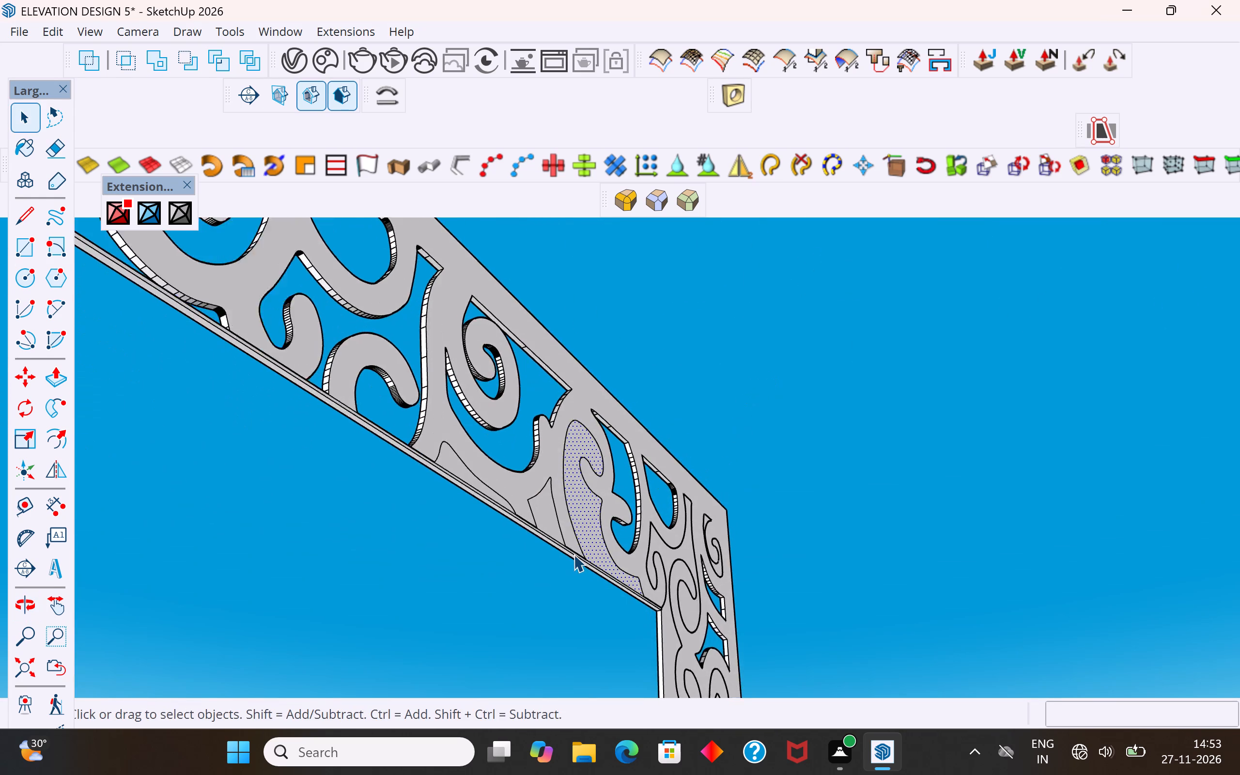
scroll(573, 554, up, 1)
middle_drag(582, 549, 619, 505)
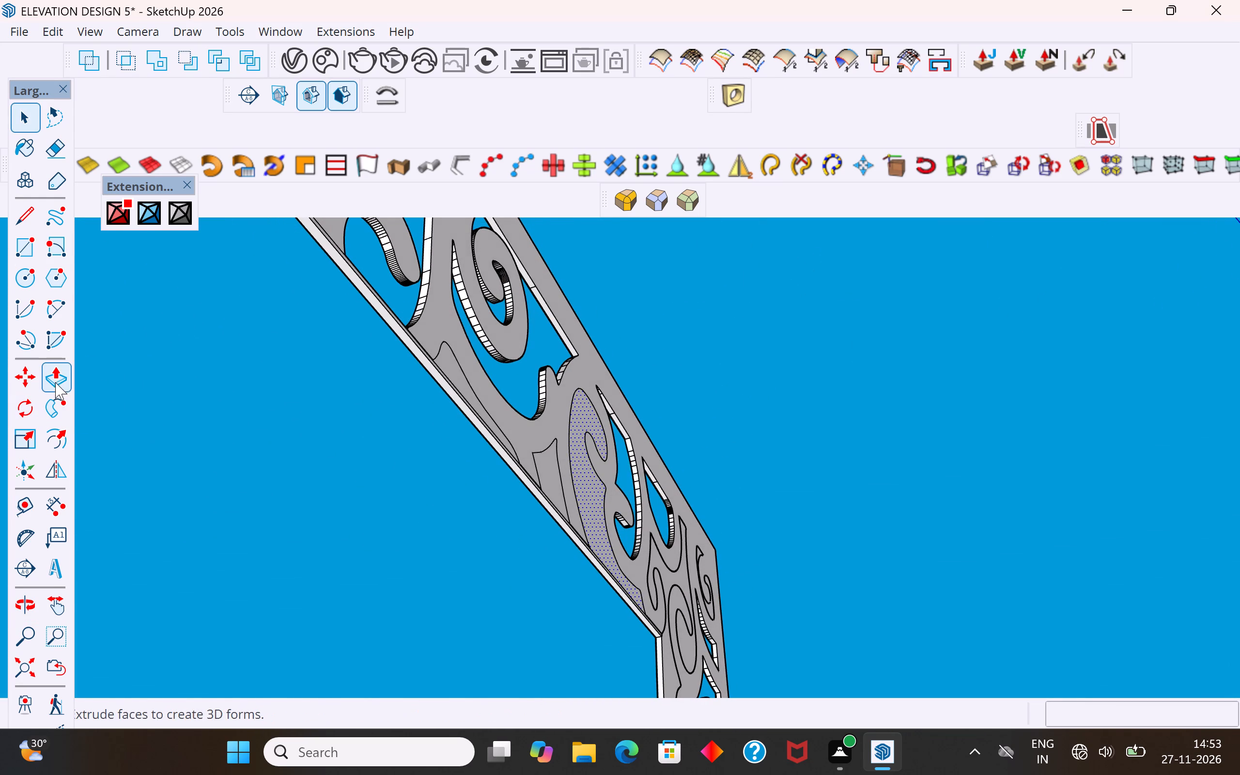
click(55, 380)
click(600, 538)
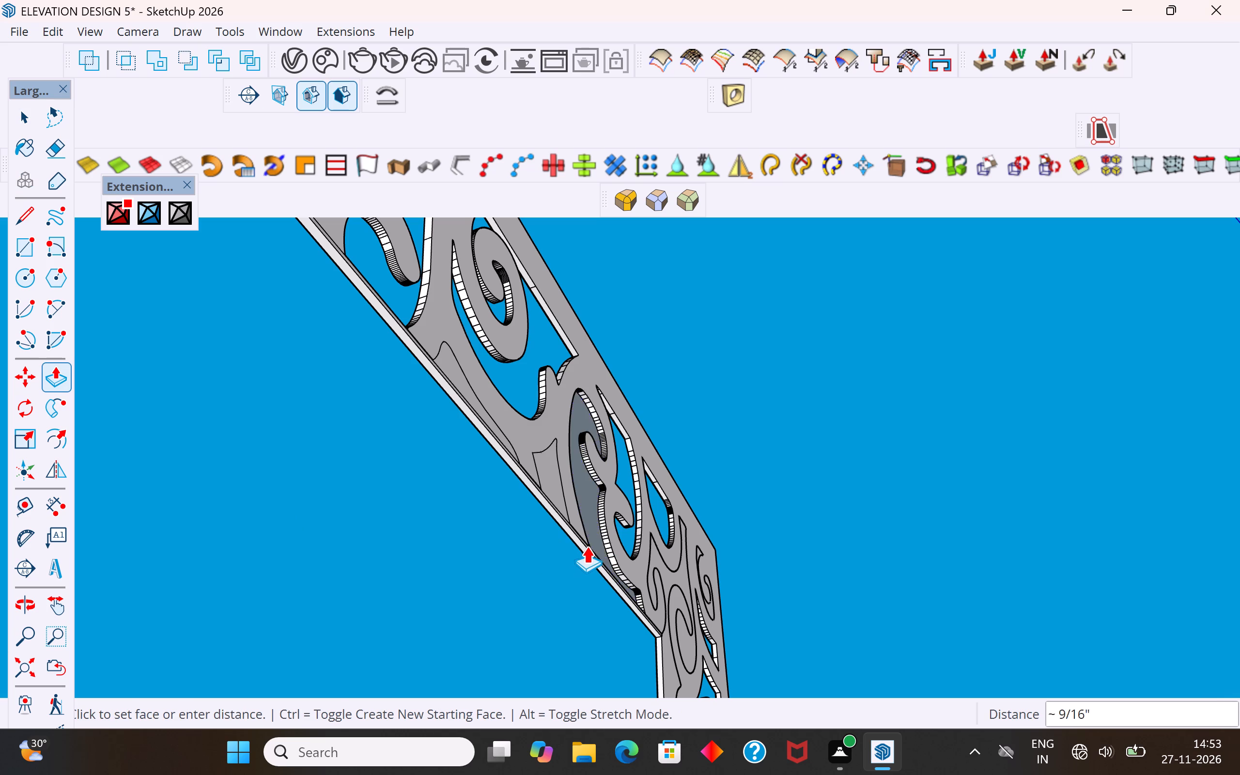
middle_drag(584, 546, 779, 627)
scroll(610, 566, up, 3)
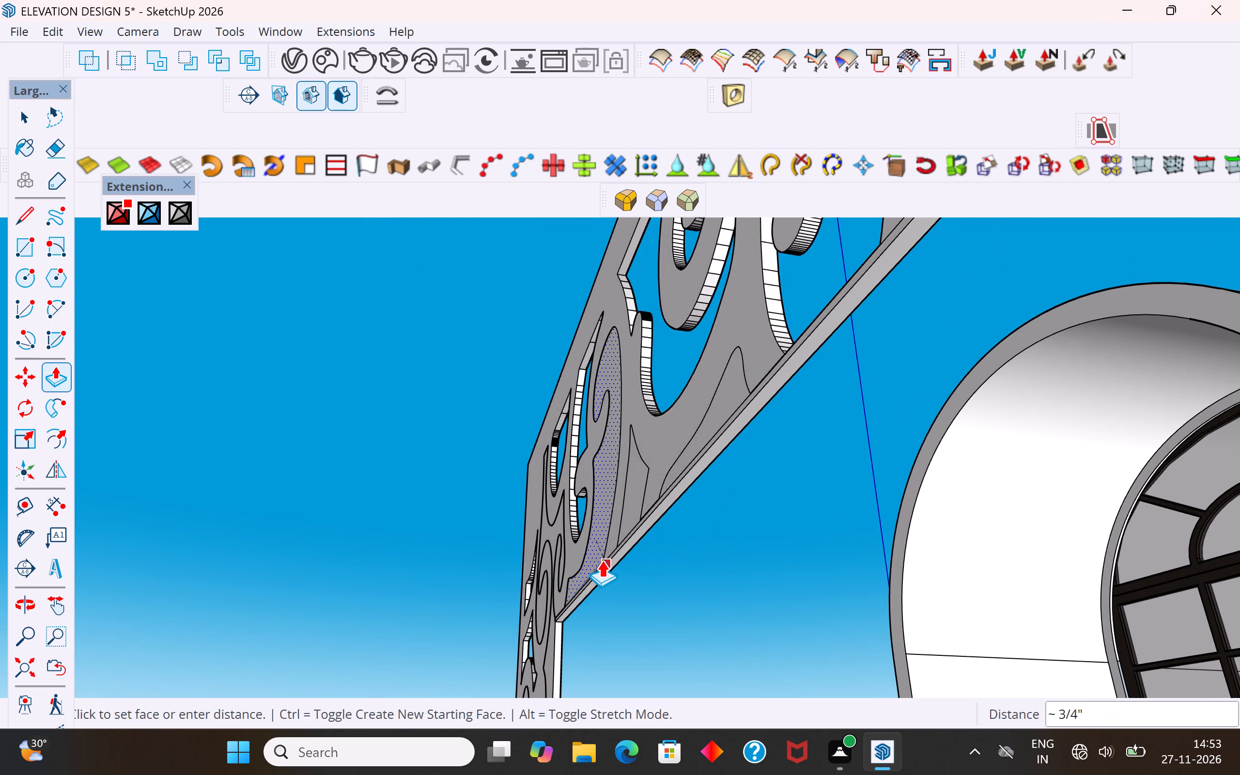
scroll(602, 560, up, 4)
click(599, 553)
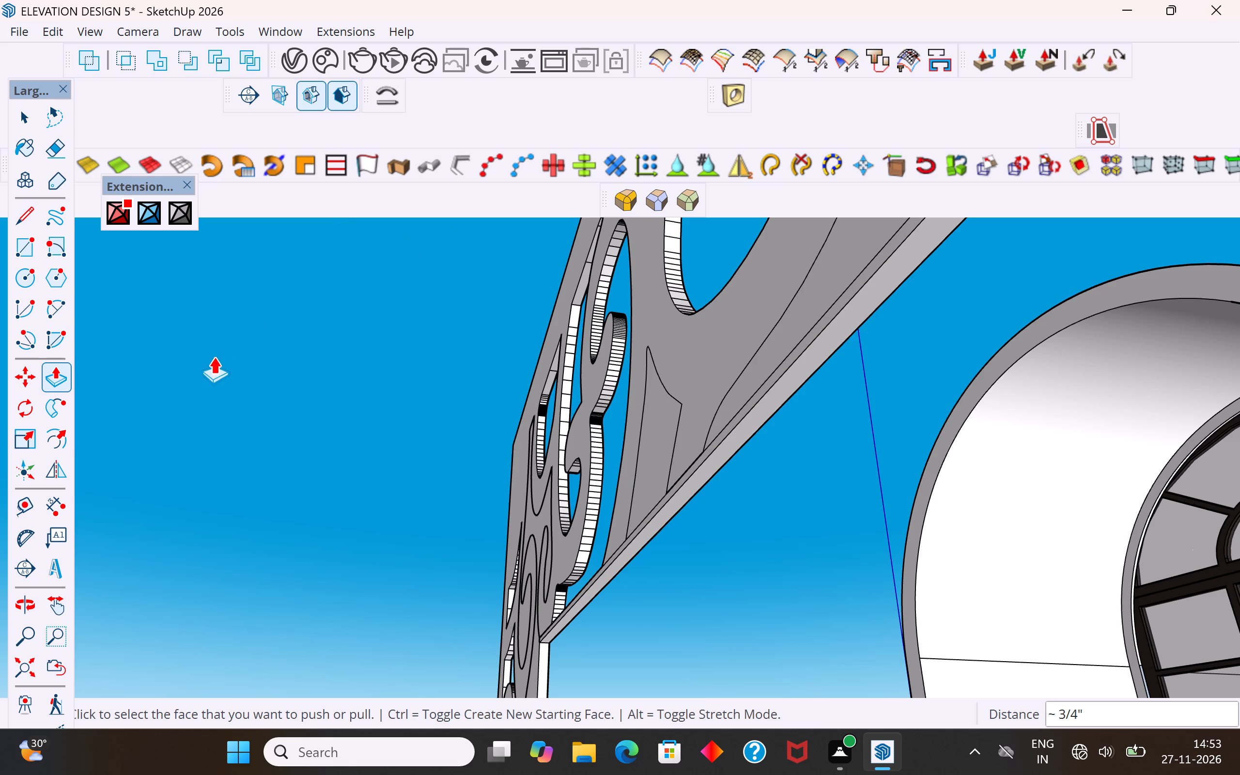
click(31, 125)
click(161, 358)
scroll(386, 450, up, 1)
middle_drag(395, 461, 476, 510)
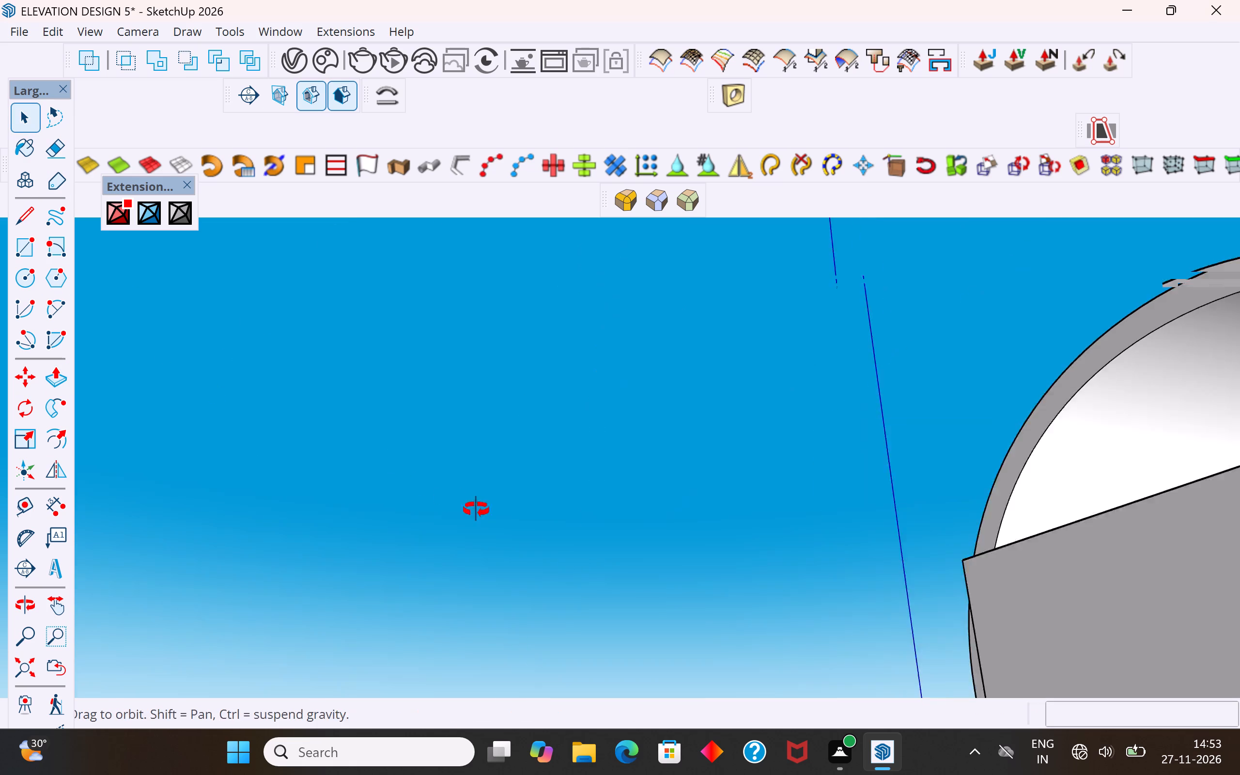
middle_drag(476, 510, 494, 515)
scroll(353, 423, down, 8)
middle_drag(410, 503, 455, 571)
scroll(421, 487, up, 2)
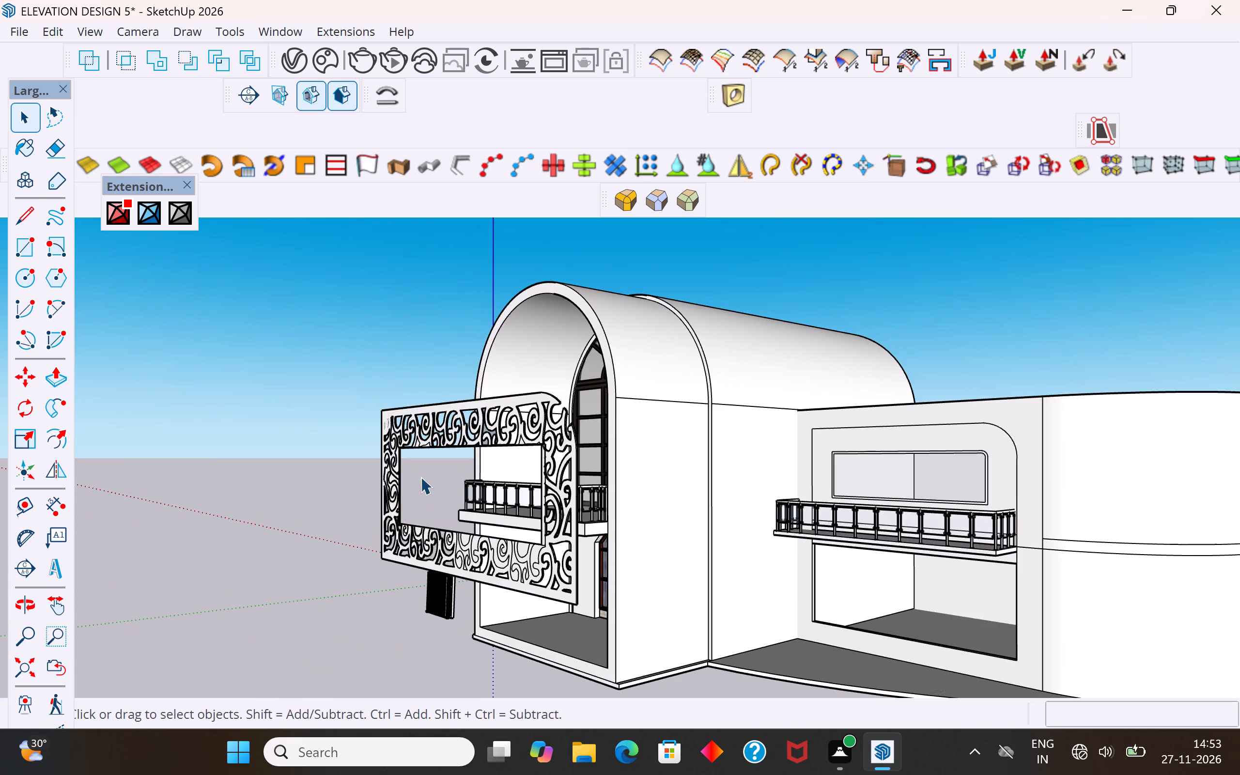
Push the small pointed triangular motif near the corner on the upper band's lower border through the screen by about 3/4".
scroll(417, 470, up, 4)
scroll(450, 500, down, 2)
middle_drag(447, 425, 464, 403)
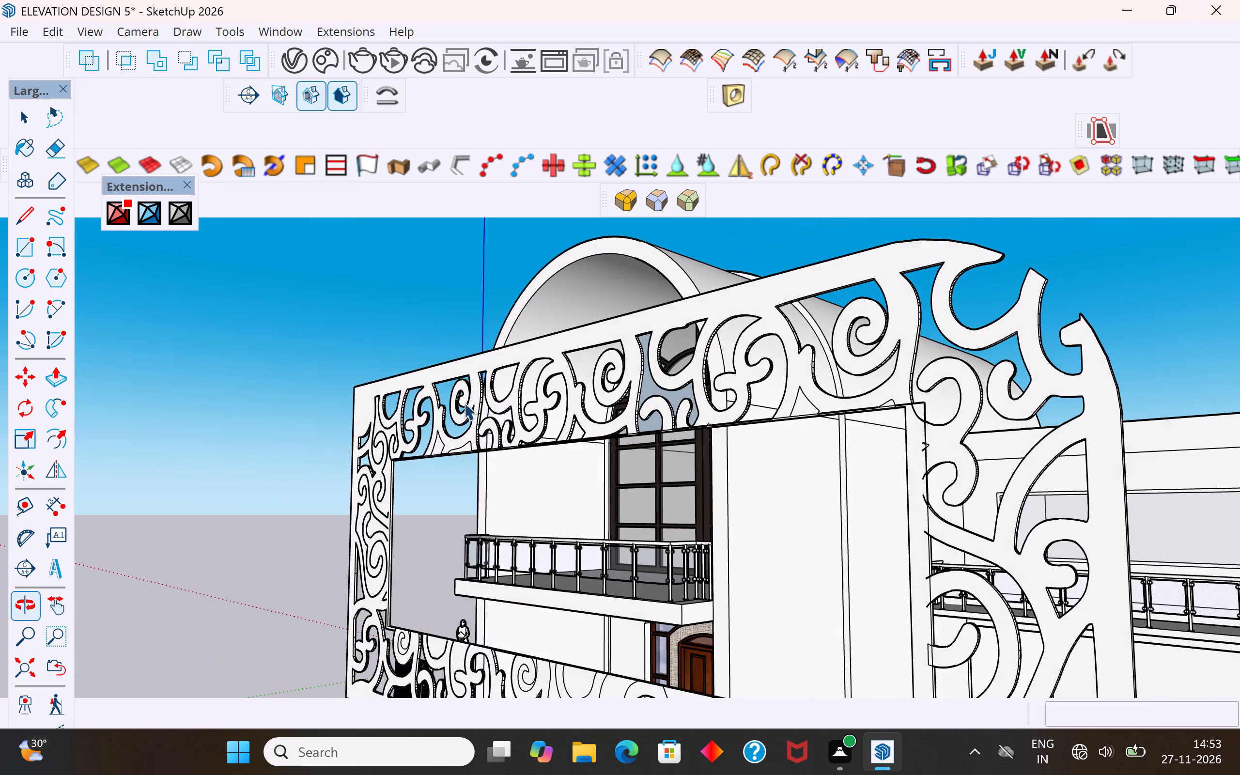
scroll(429, 433, up, 5)
scroll(432, 452, down, 3)
middle_drag(454, 465, 43, 562)
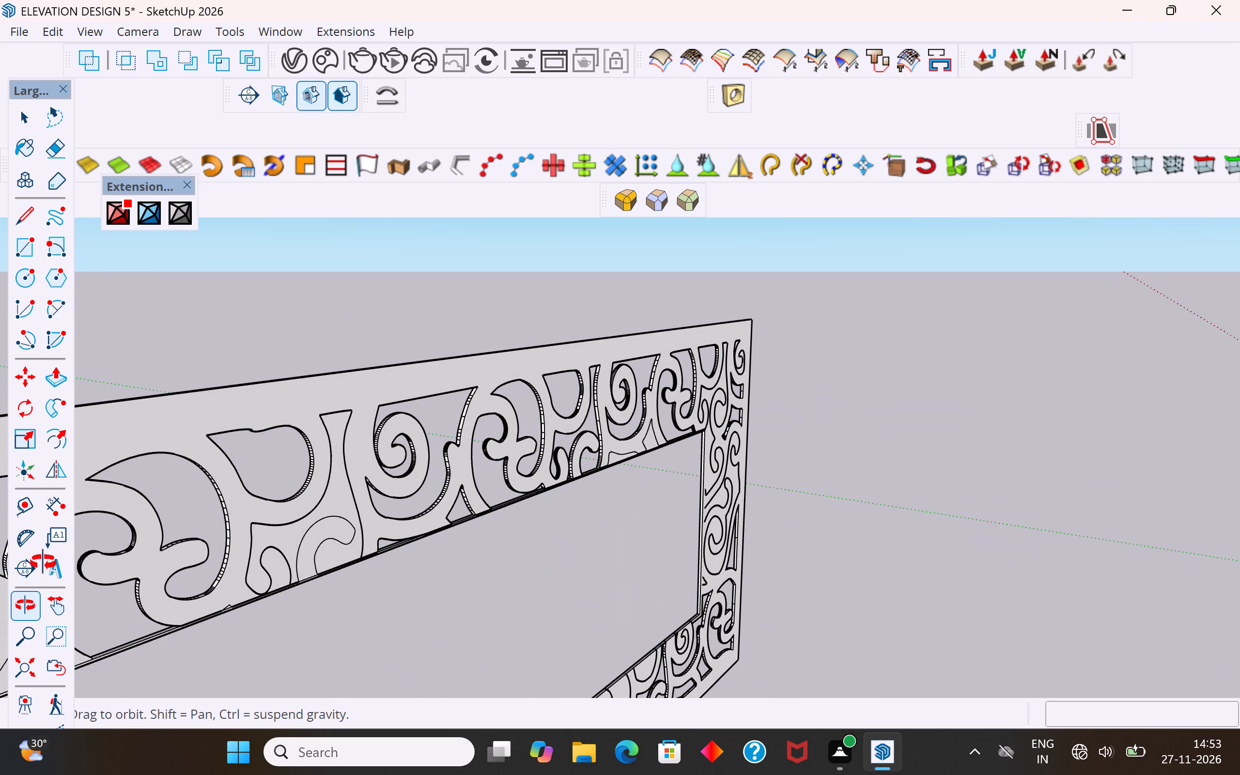
middle_drag(43, 562, 46, 562)
scroll(652, 422, up, 2)
scroll(617, 447, up, 6)
middle_drag(619, 451, 608, 407)
scroll(694, 442, up, 2)
click(666, 427)
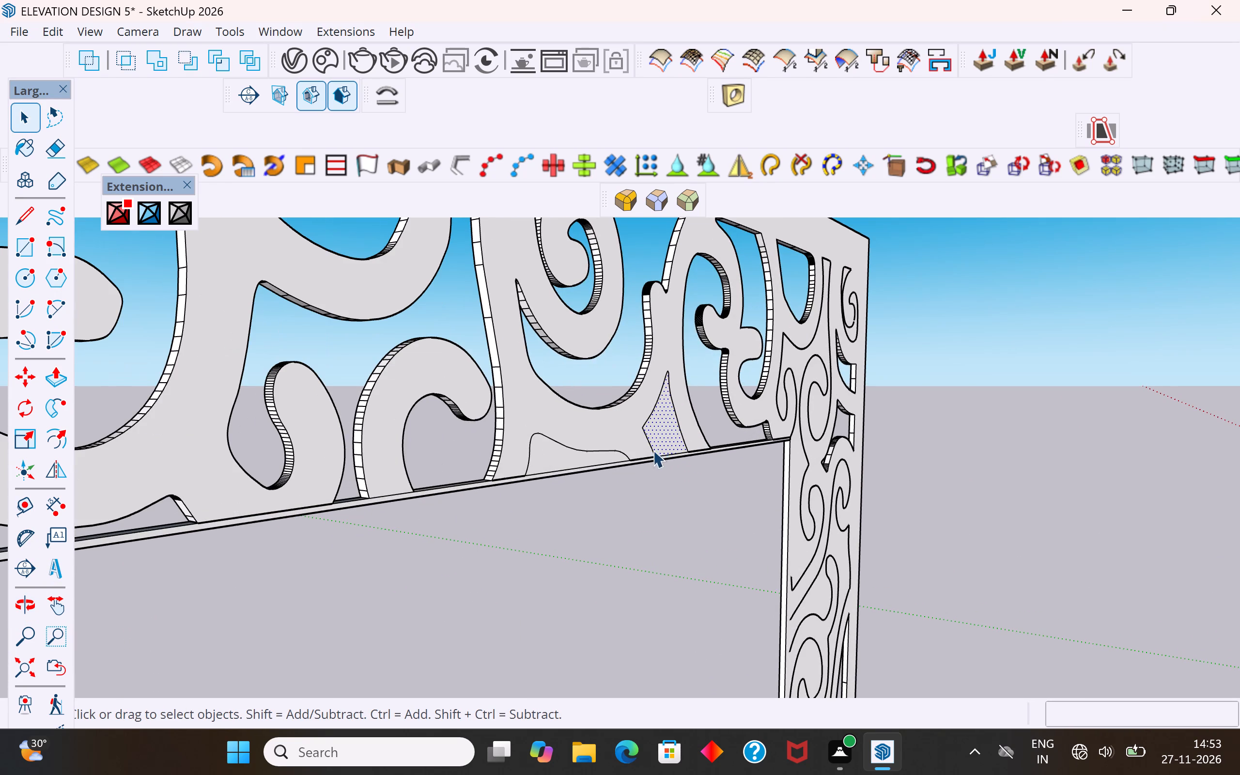
scroll(657, 450, up, 1)
middle_drag(661, 450, 890, 363)
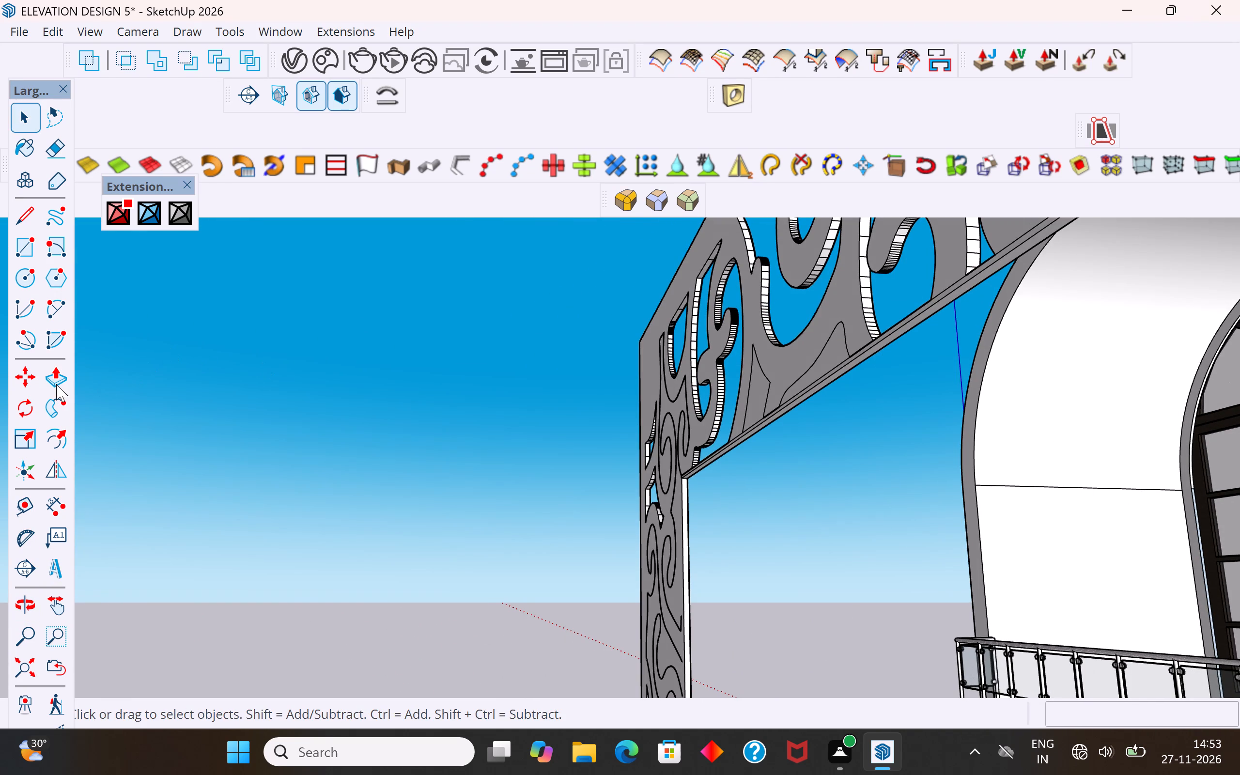
click(56, 384)
middle_drag(602, 460, 469, 478)
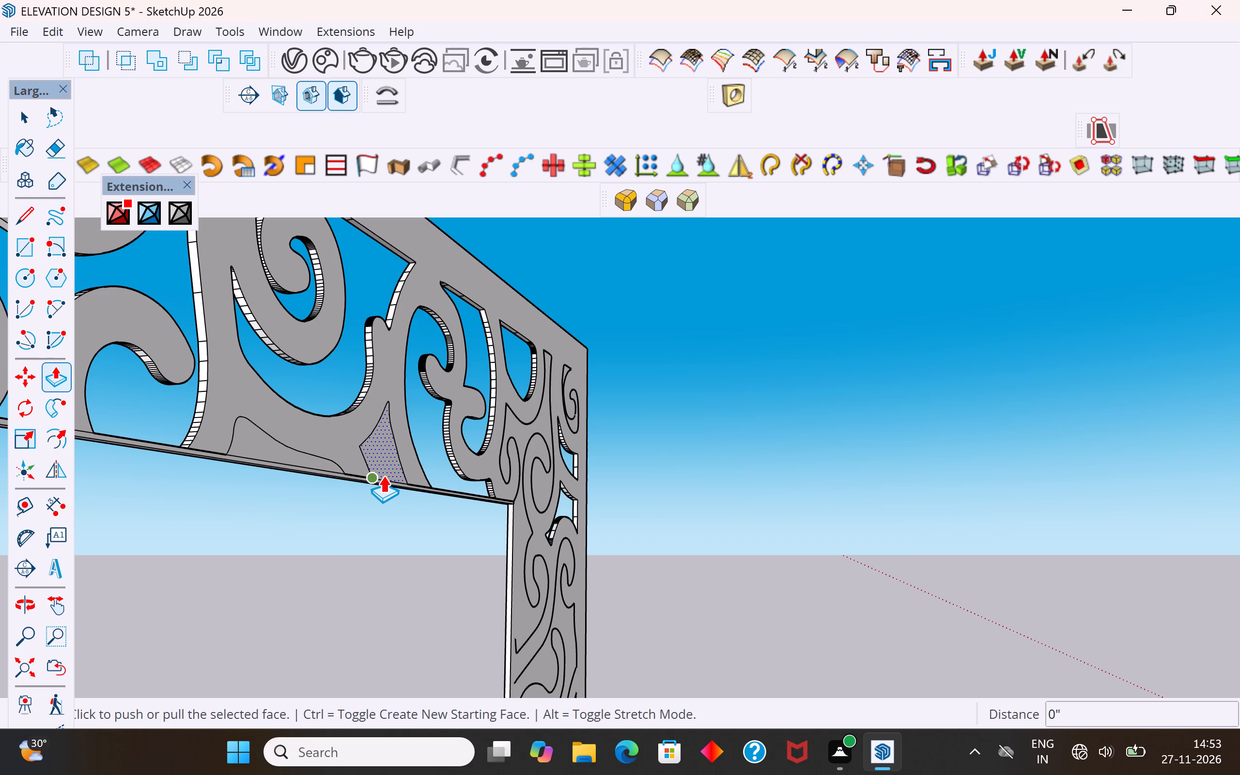
click(383, 475)
middle_drag(367, 483, 592, 516)
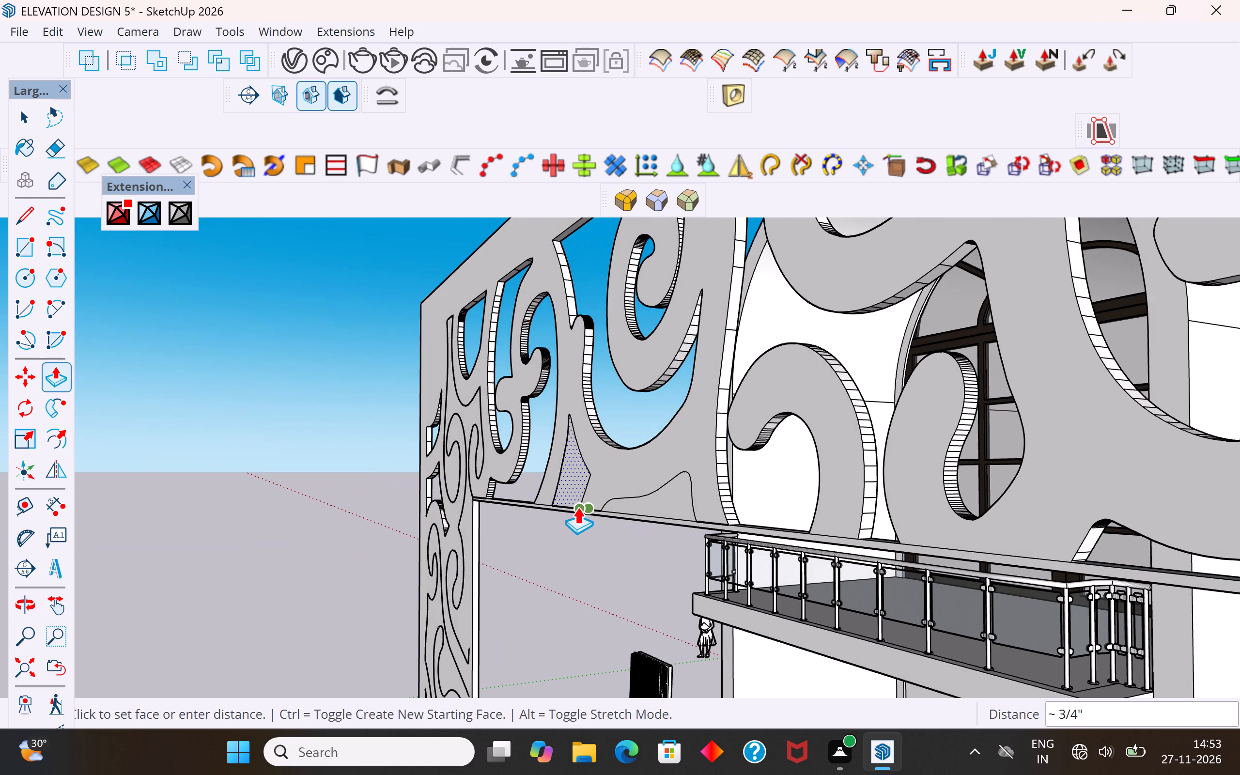
click(576, 504)
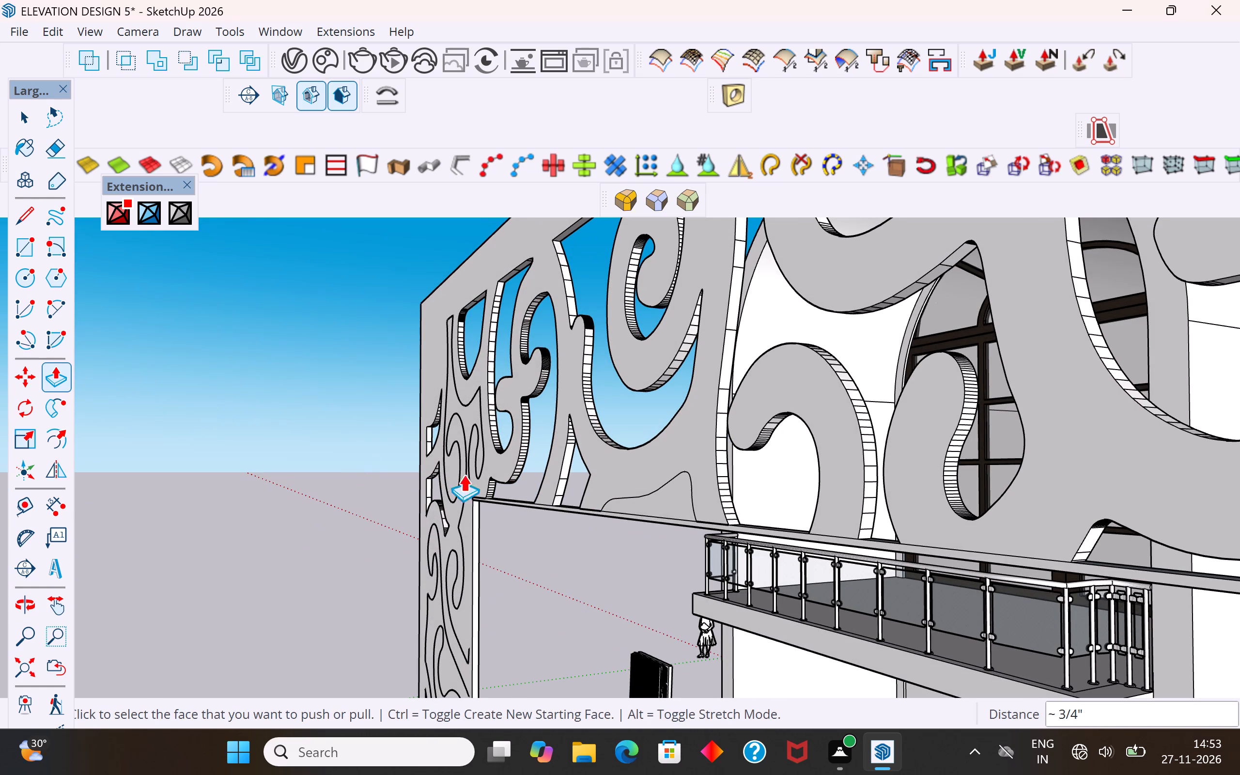
click(38, 117)
click(301, 380)
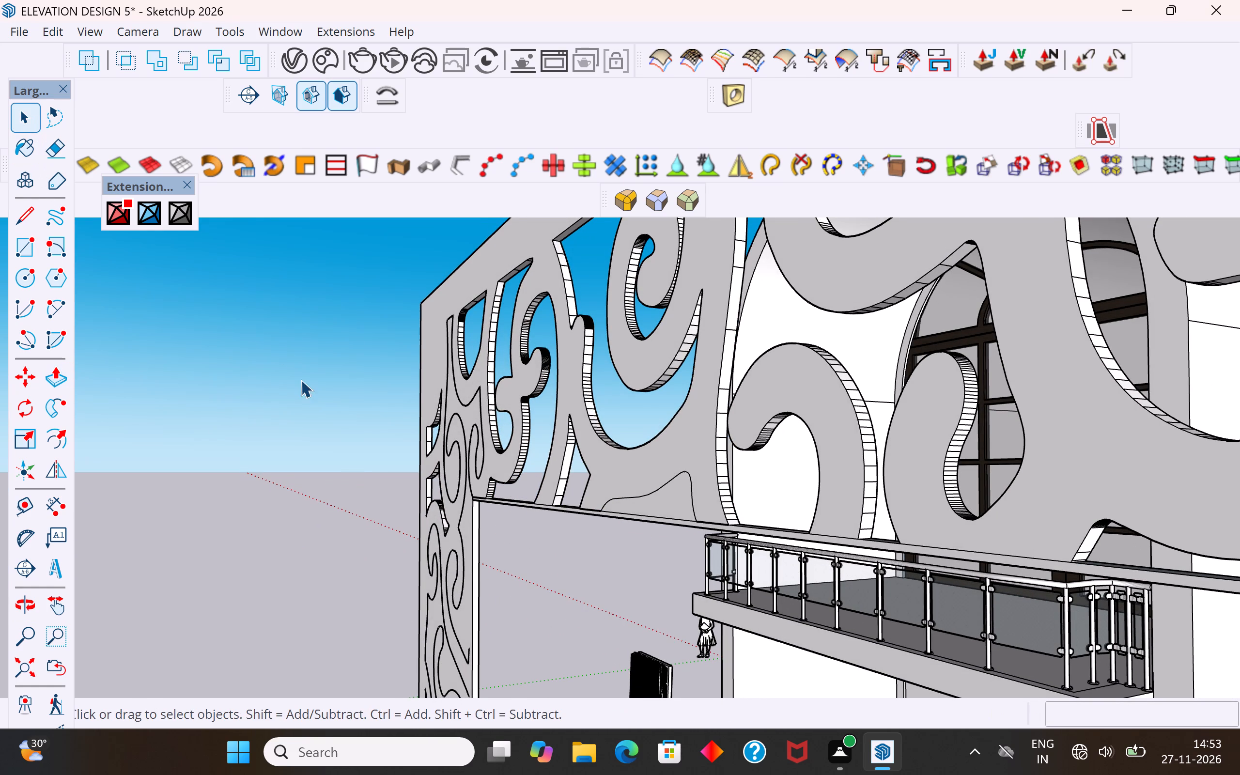
Push the adjacent low curved, peaked motif on the upper band's lower border through the screen by about 3/4".
click(661, 504)
middle_drag(686, 527, 560, 457)
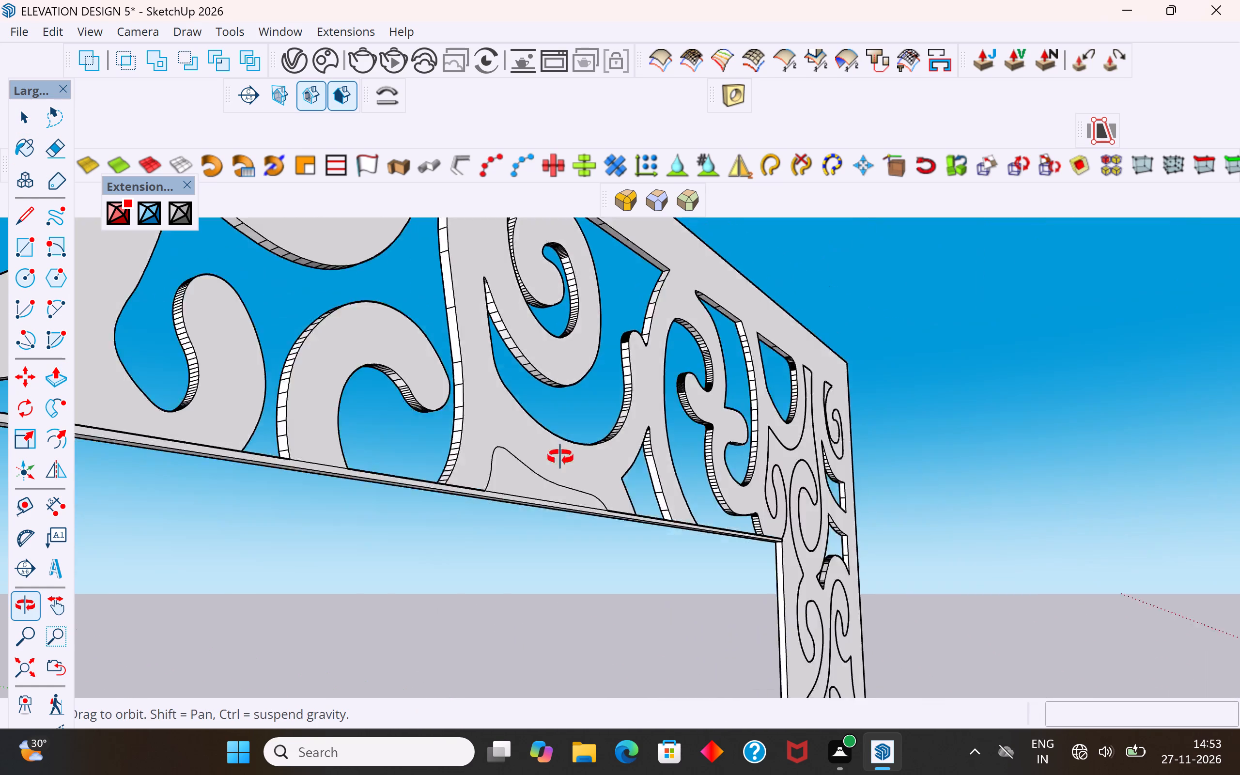
middle_drag(560, 457, 654, 468)
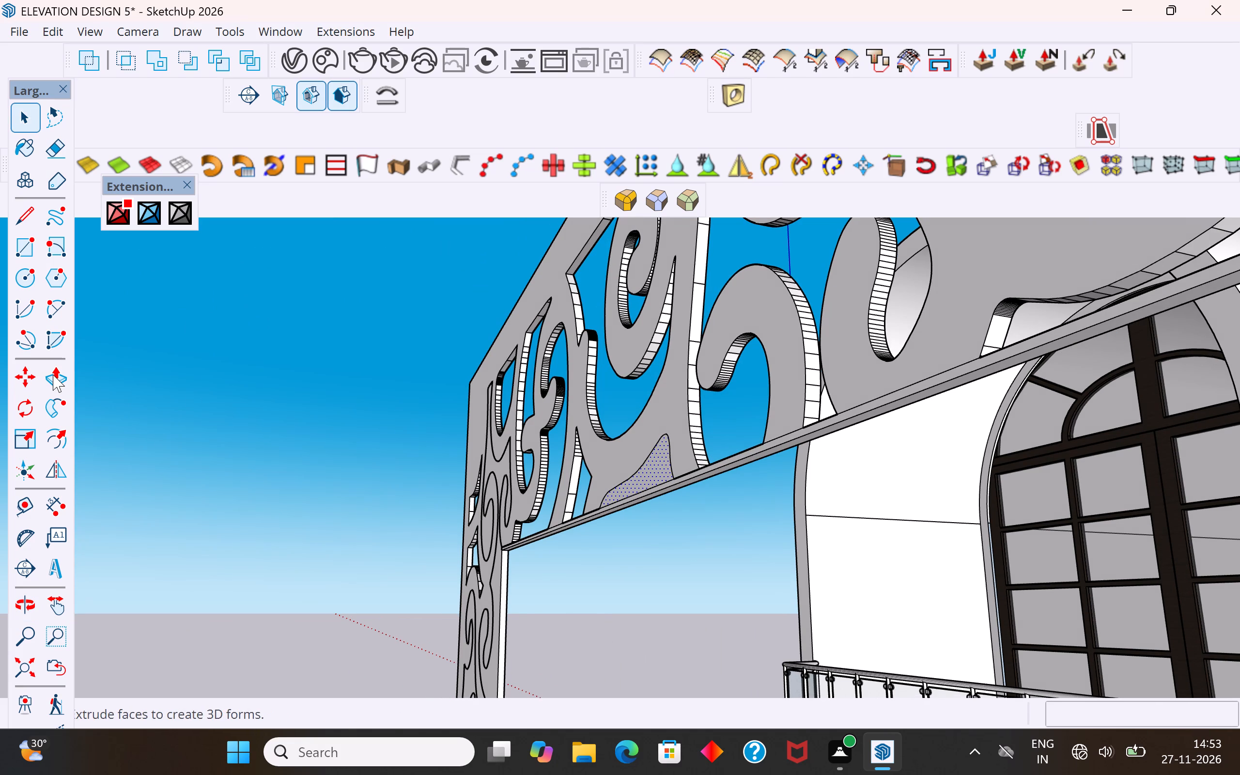
click(54, 374)
click(635, 478)
middle_drag(676, 479, 543, 466)
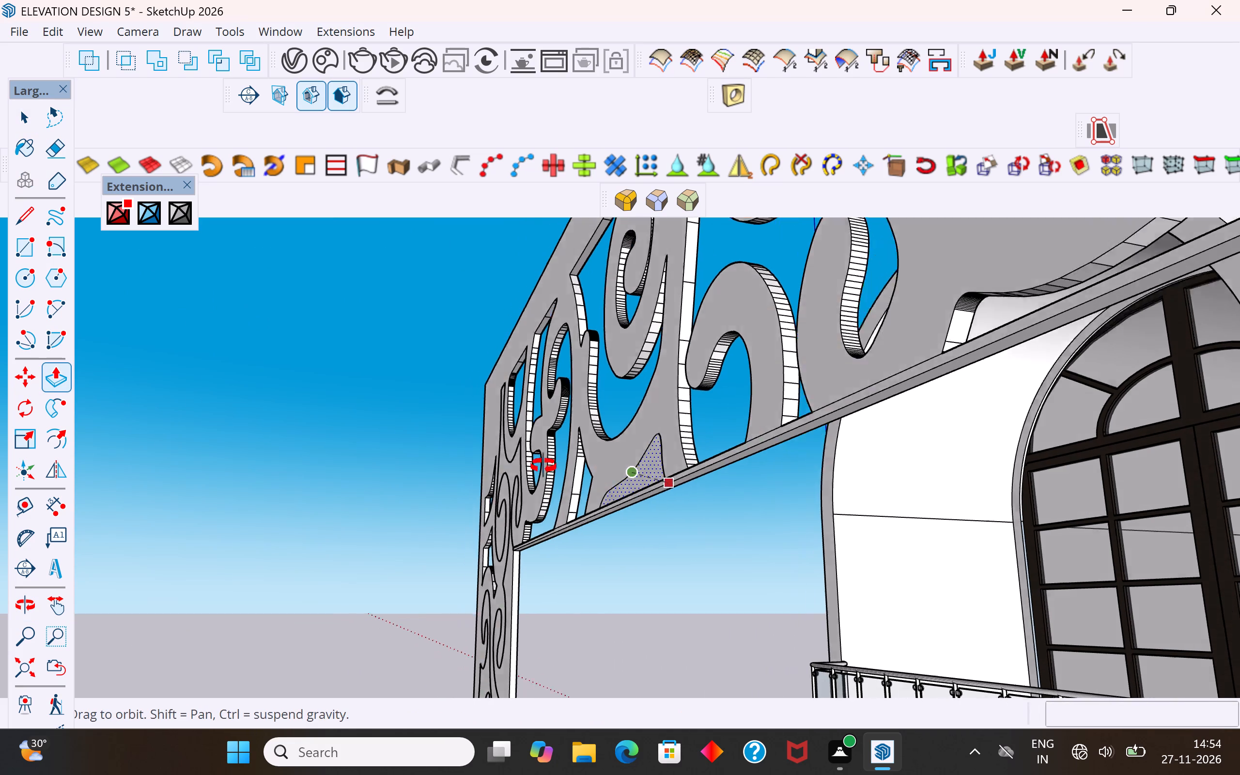
middle_drag(543, 466, 460, 488)
click(559, 483)
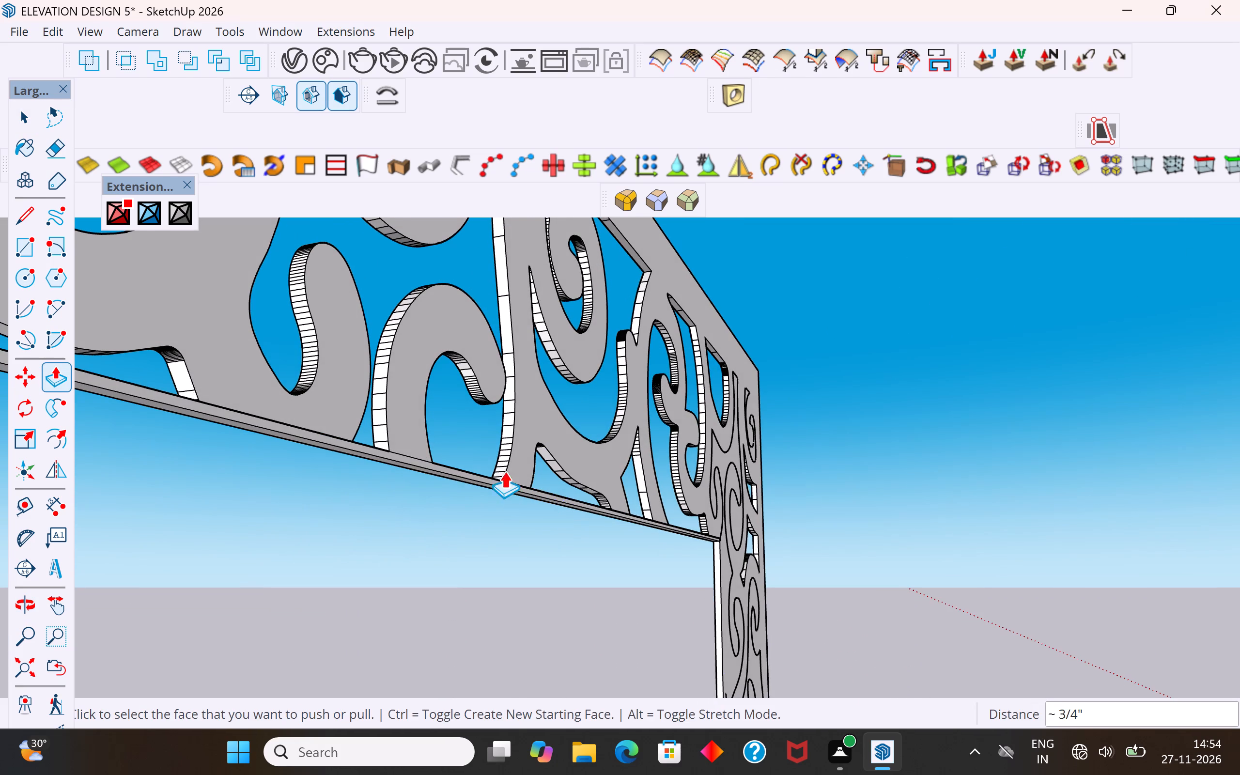
click(21, 128)
click(313, 487)
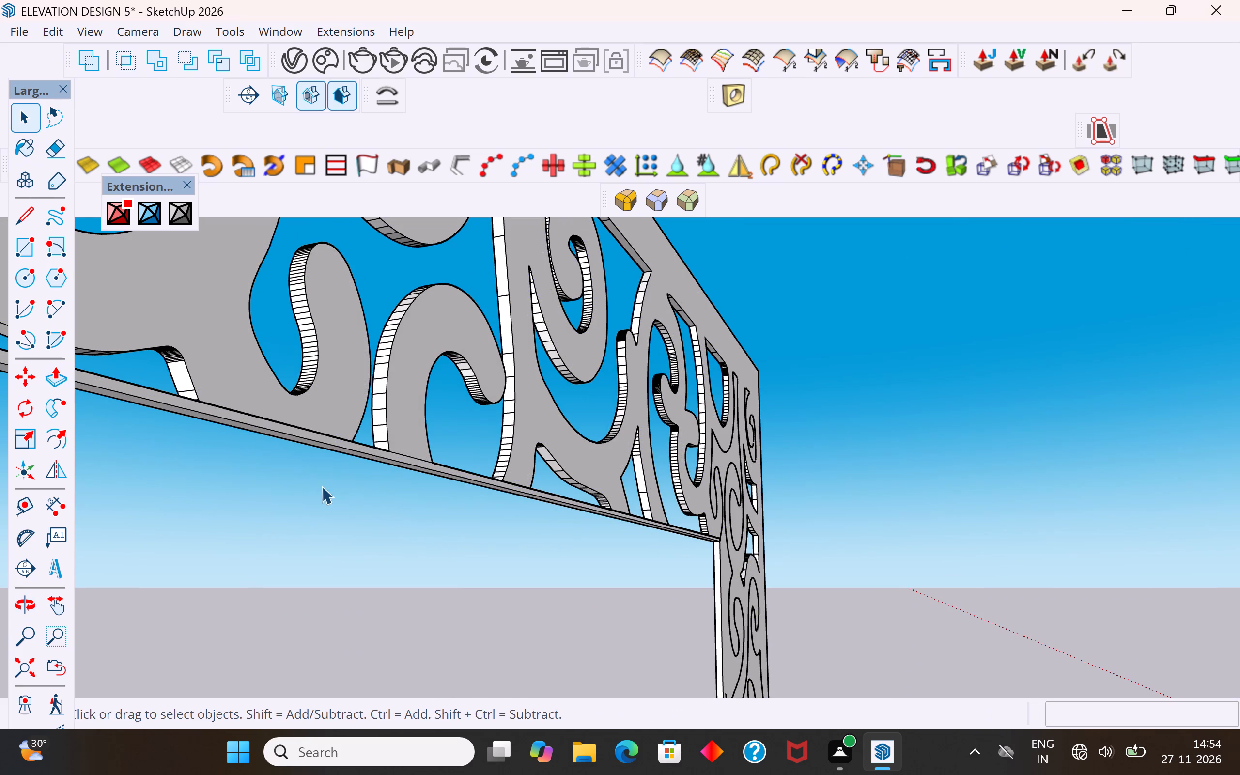
Select the screen face on the vertical side band and examine the scroll outlines around its large spiral.
middle_drag(535, 515, 315, 586)
scroll(556, 515, down, 4)
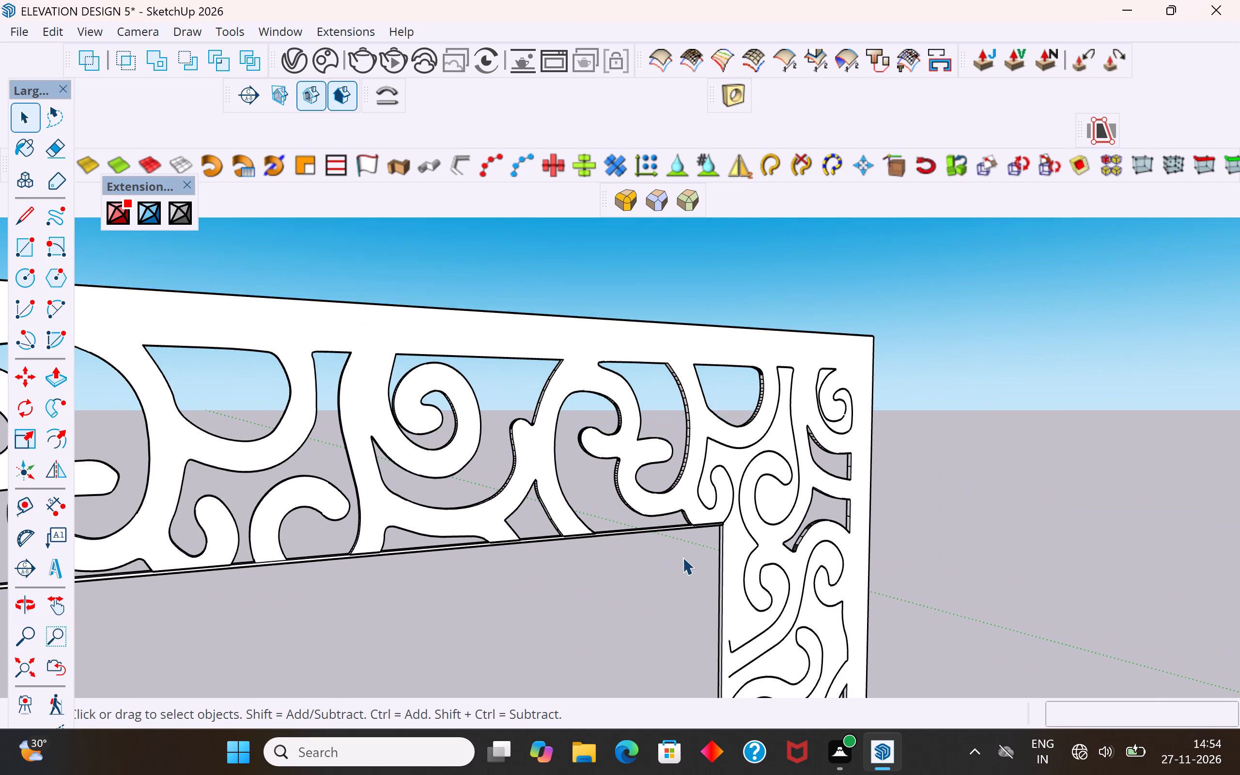
scroll(684, 555, down, 4)
middle_drag(706, 557, 680, 518)
scroll(708, 607, up, 5)
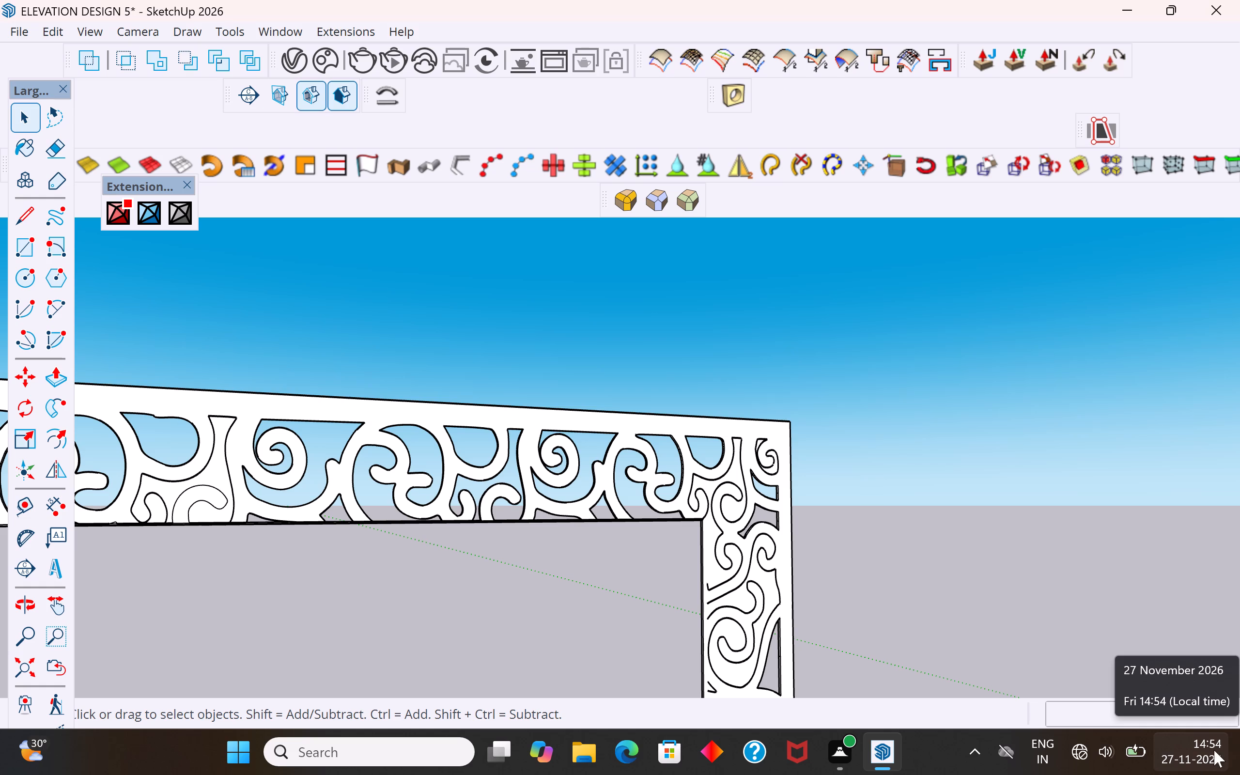
scroll(767, 513, down, 3)
middle_drag(761, 592, 760, 601)
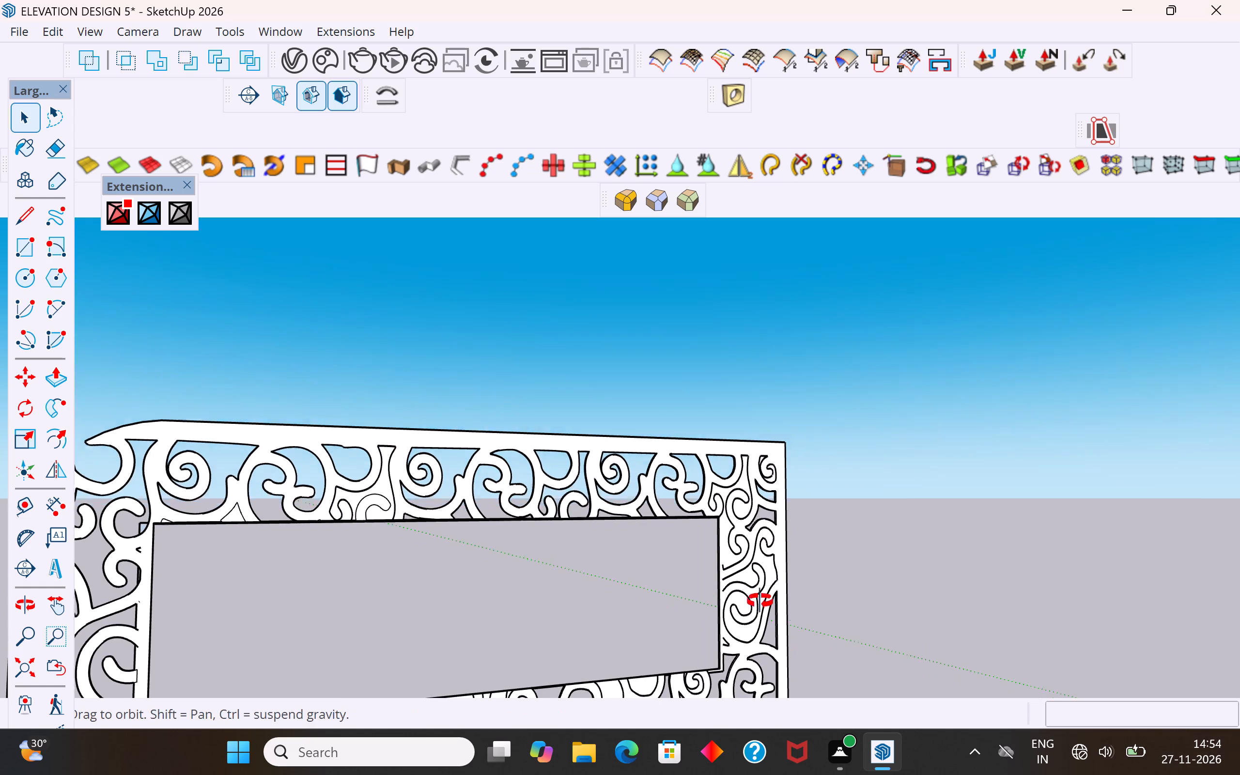
middle_drag(760, 601, 759, 608)
scroll(747, 615, up, 9)
click(740, 633)
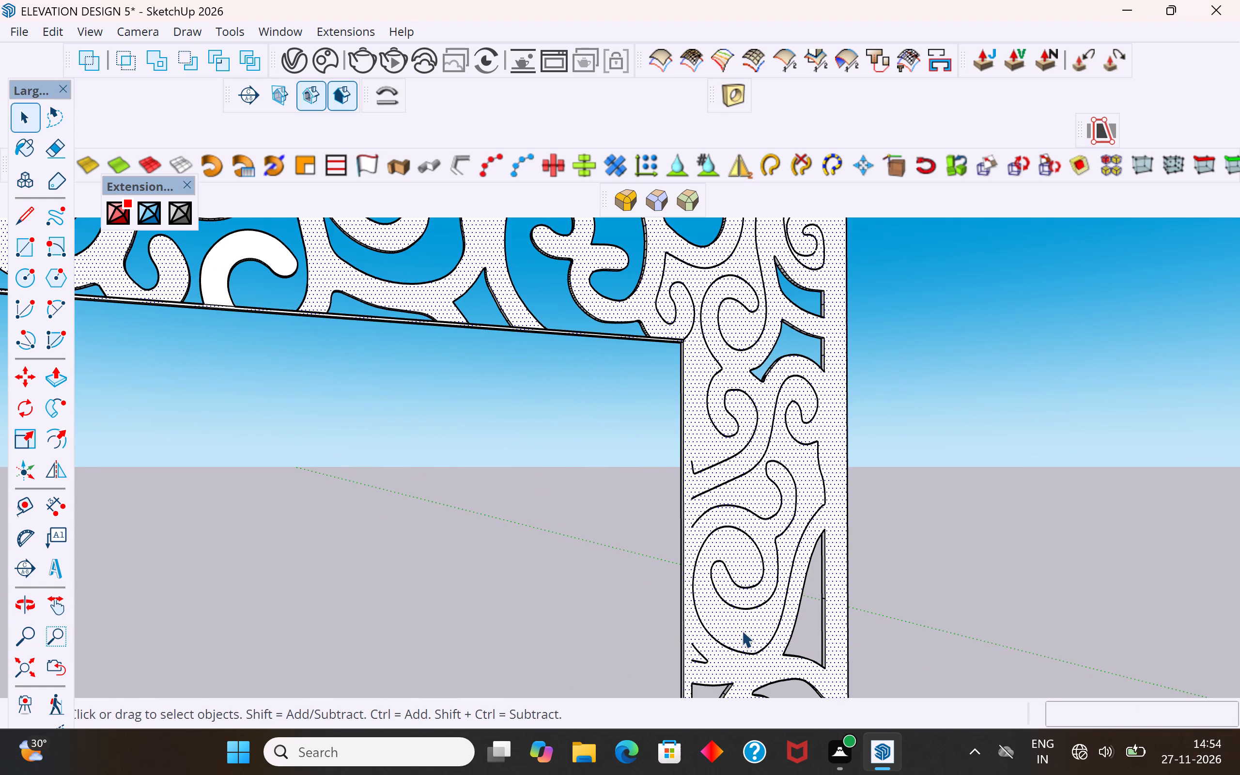
middle_drag(742, 630, 753, 632)
scroll(720, 542, up, 3)
middle_drag(740, 548, 707, 565)
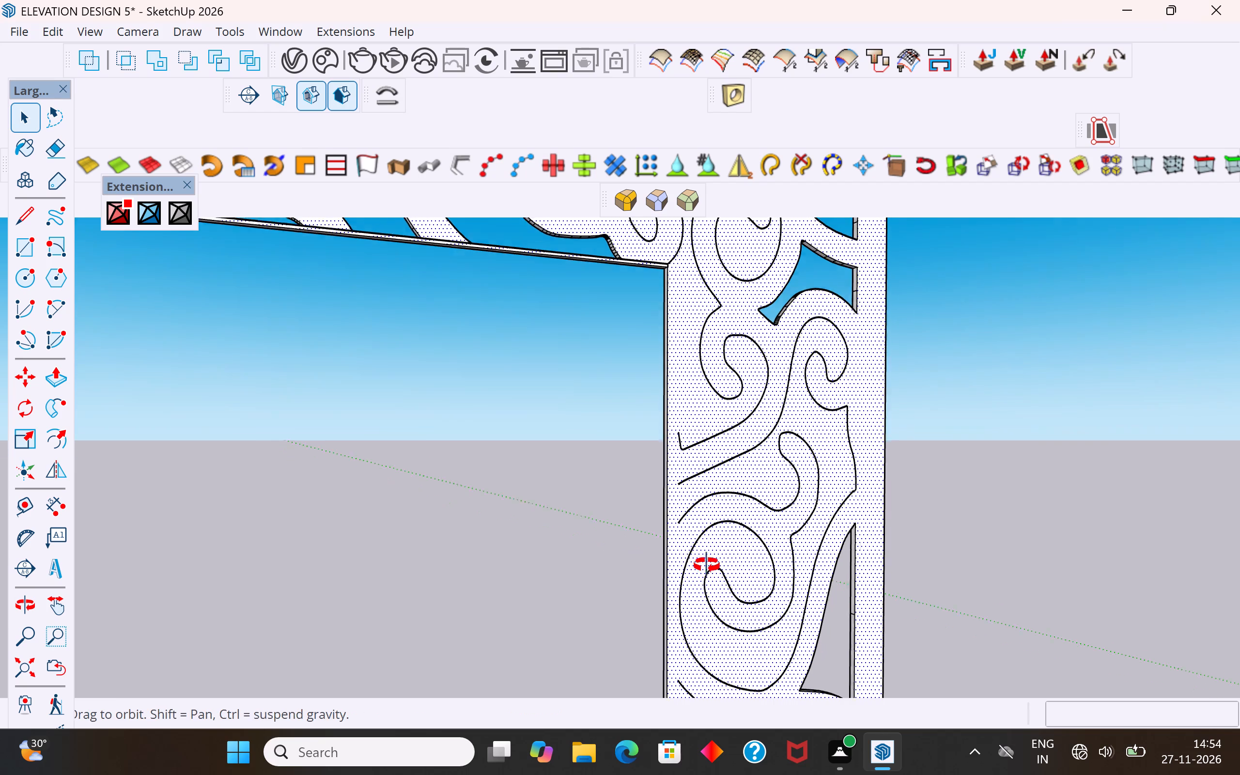
middle_drag(707, 565, 701, 566)
scroll(711, 521, down, 3)
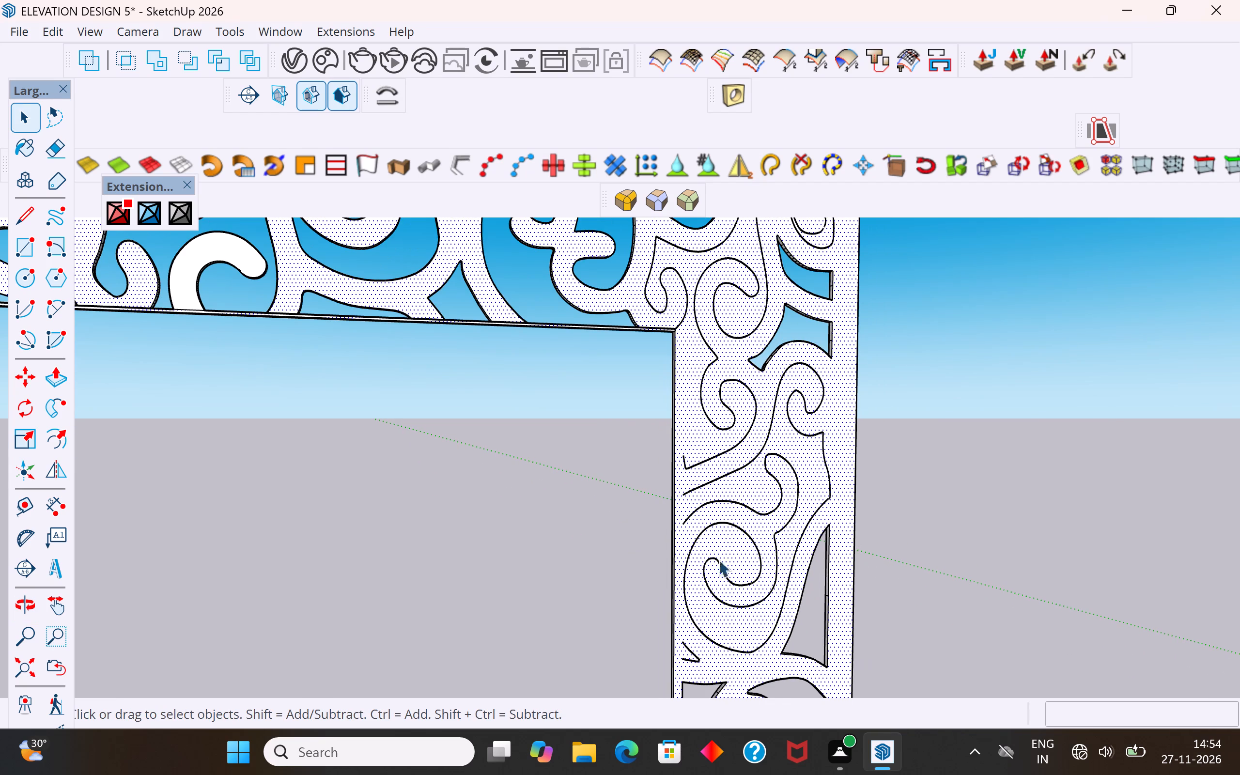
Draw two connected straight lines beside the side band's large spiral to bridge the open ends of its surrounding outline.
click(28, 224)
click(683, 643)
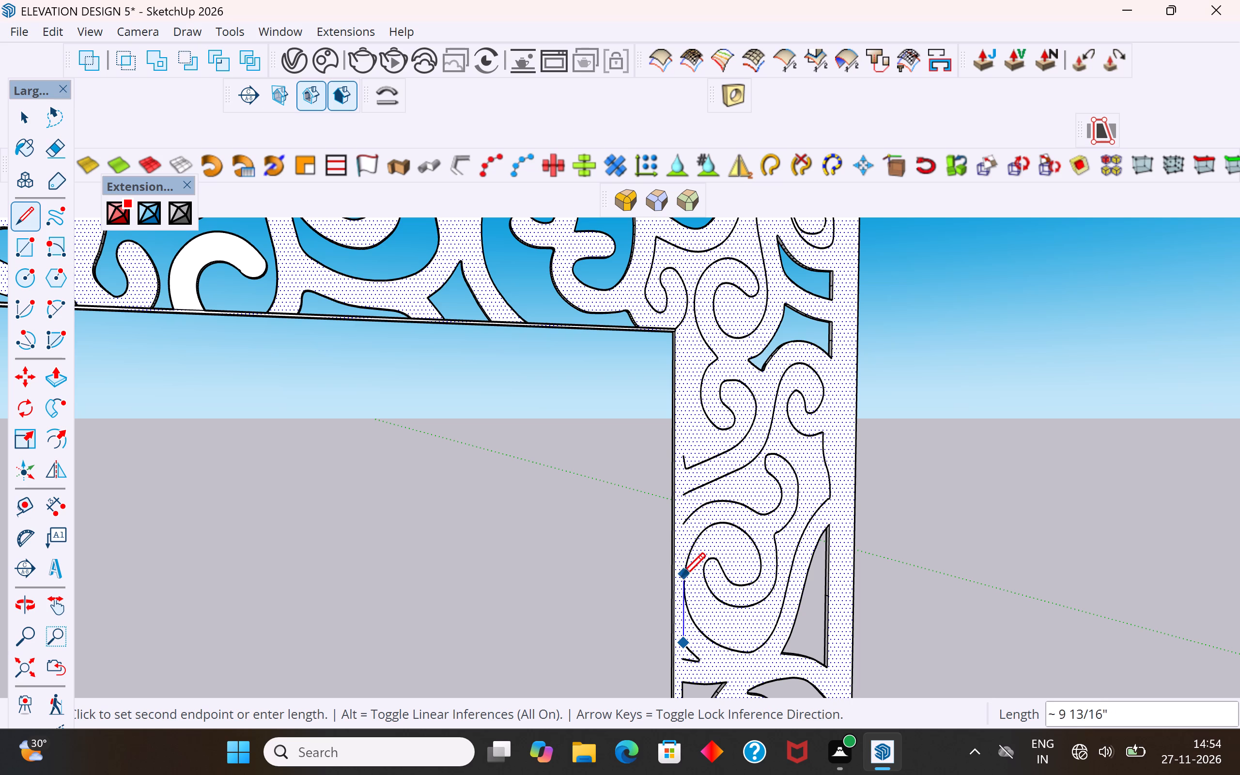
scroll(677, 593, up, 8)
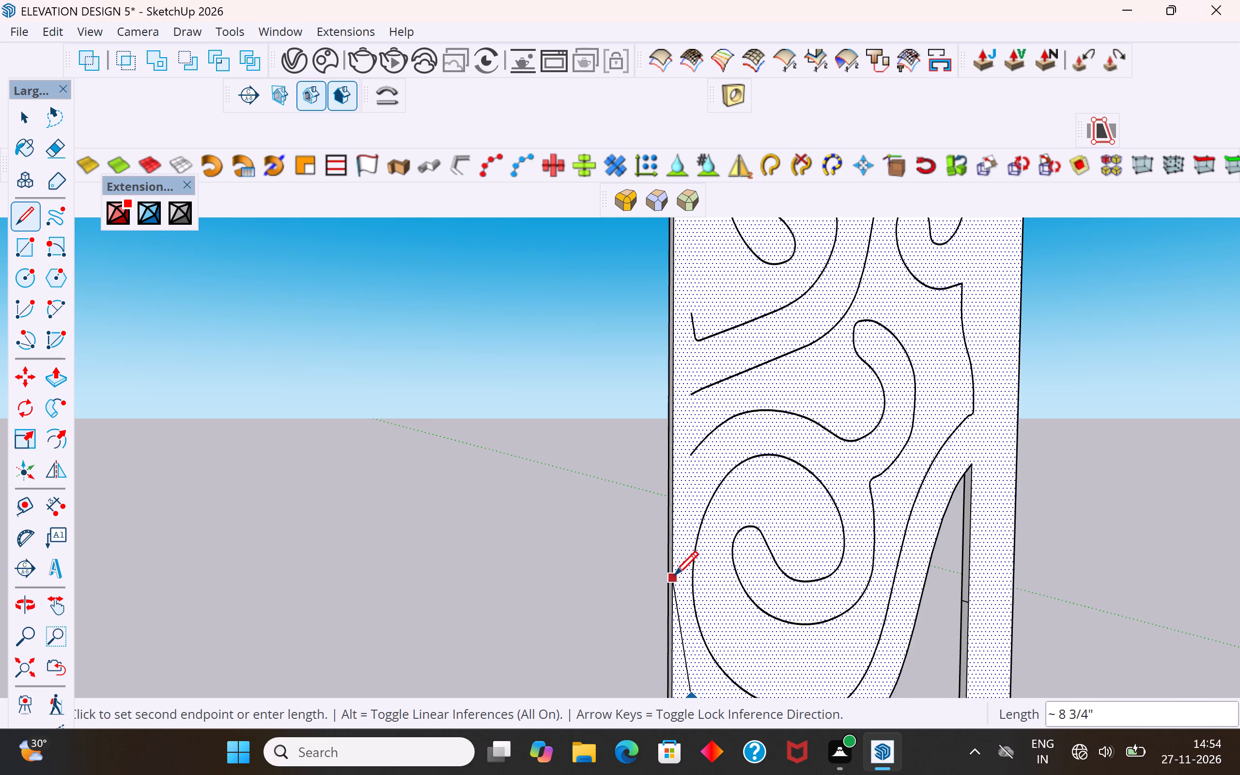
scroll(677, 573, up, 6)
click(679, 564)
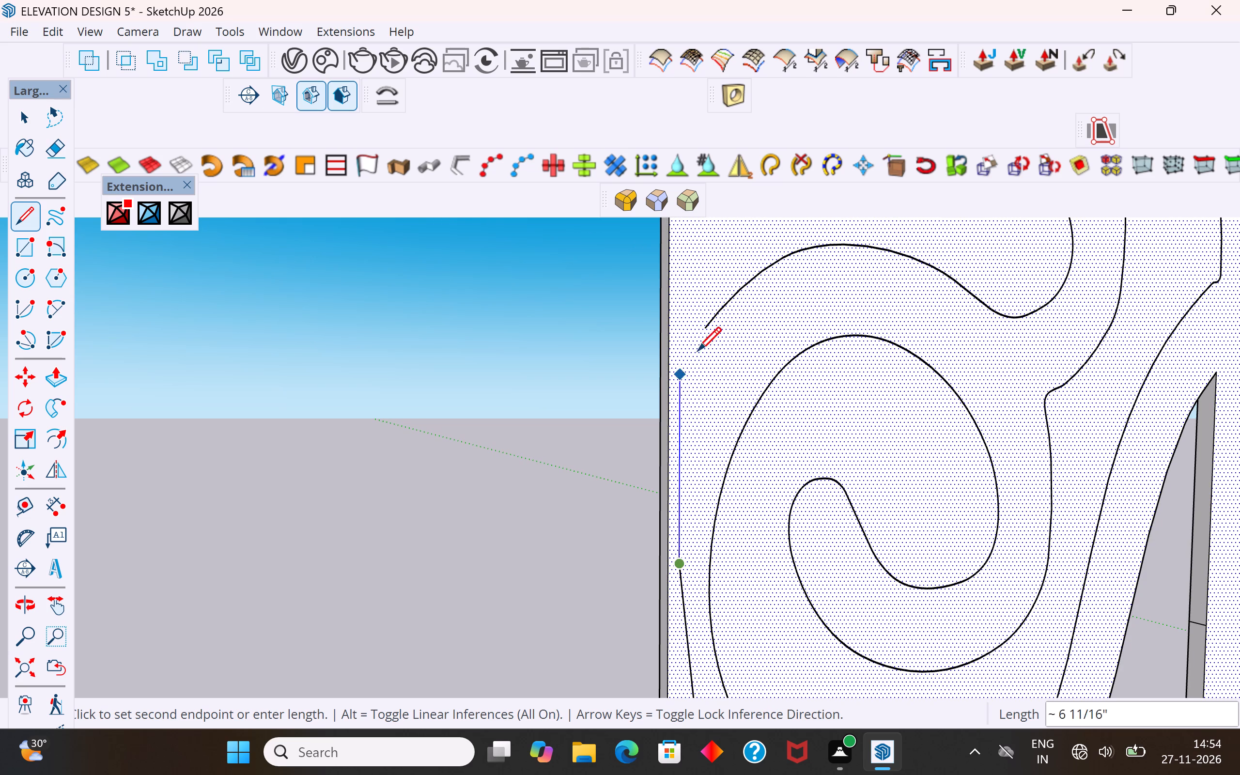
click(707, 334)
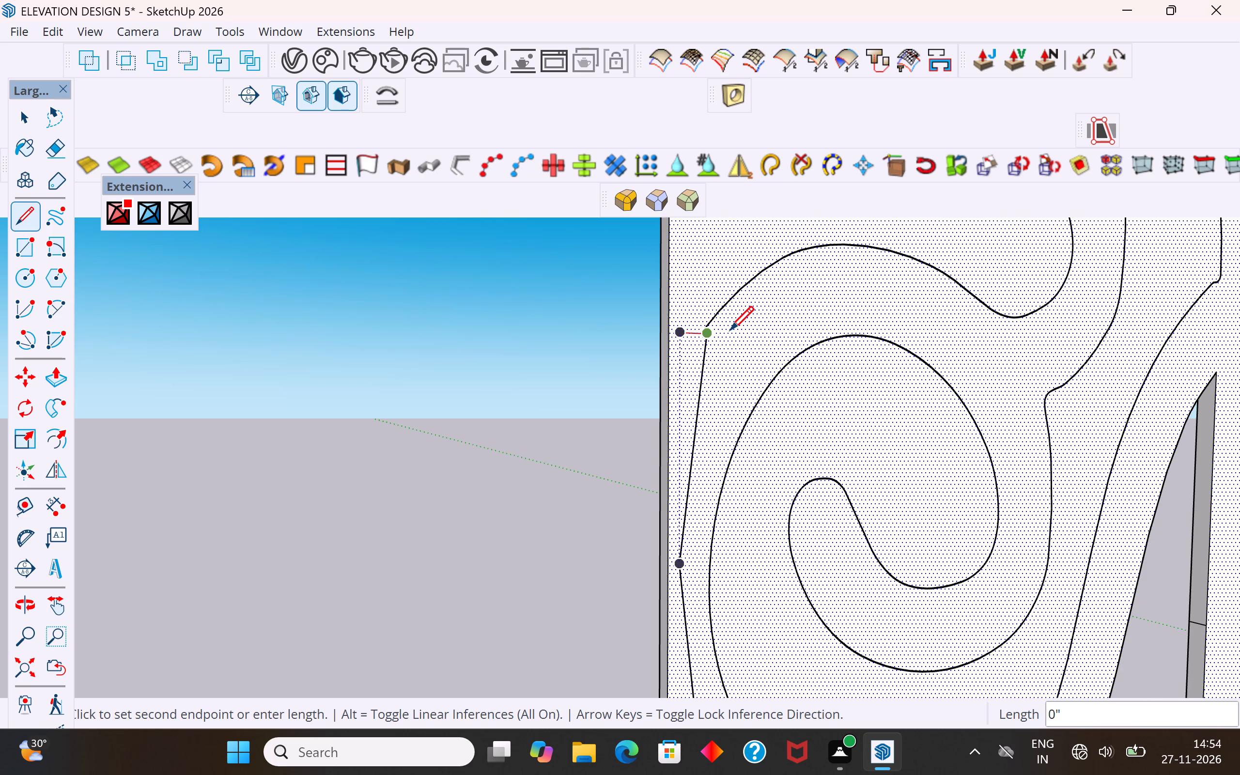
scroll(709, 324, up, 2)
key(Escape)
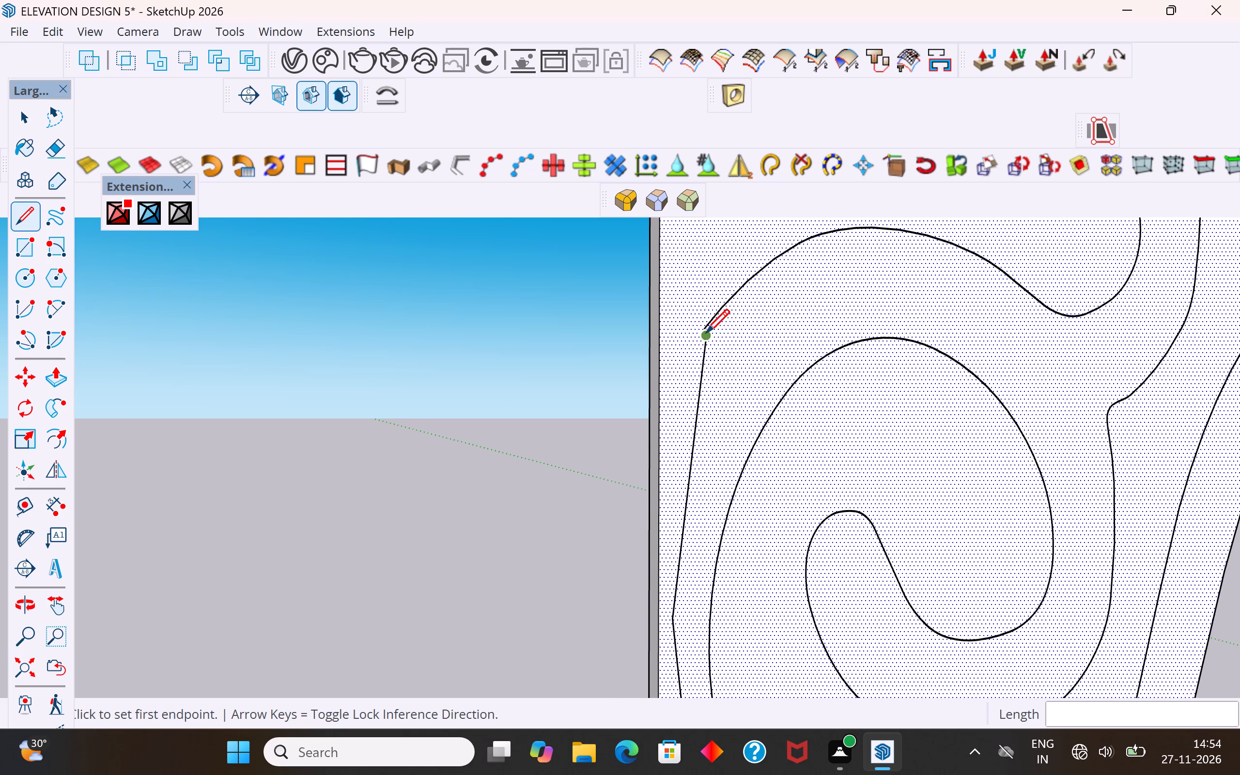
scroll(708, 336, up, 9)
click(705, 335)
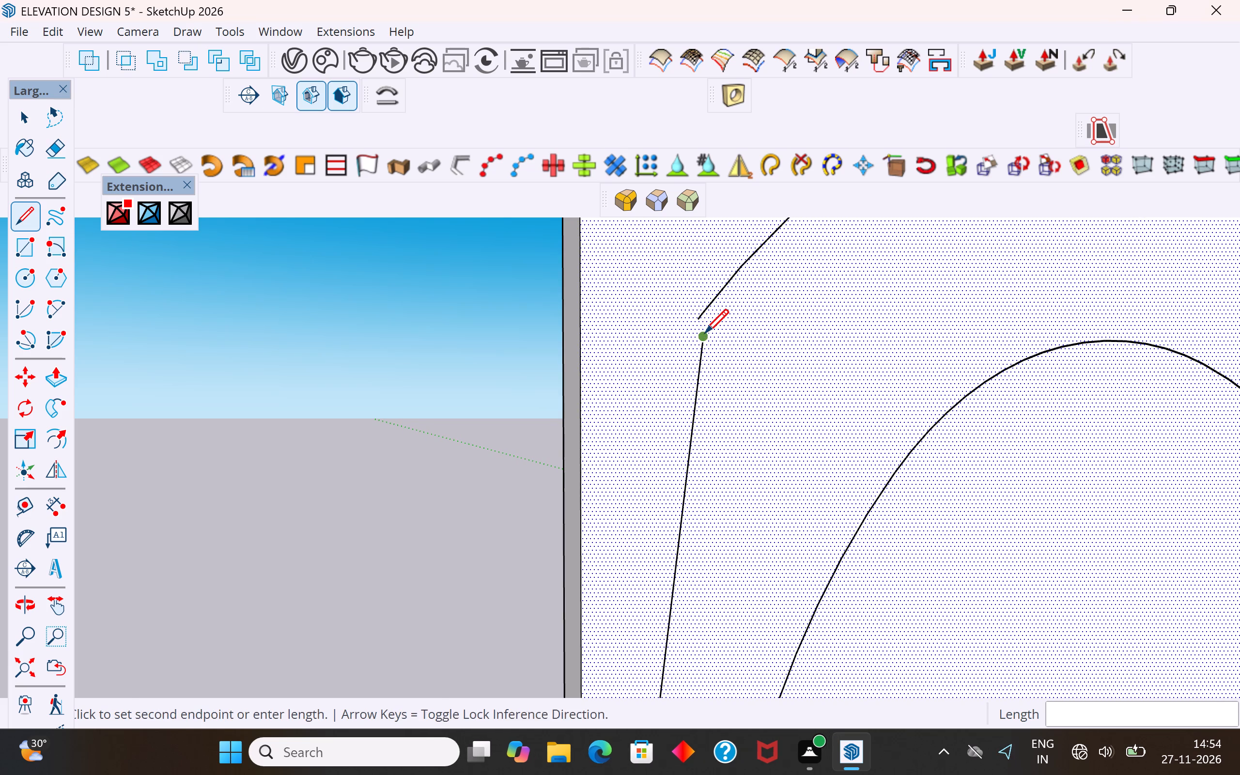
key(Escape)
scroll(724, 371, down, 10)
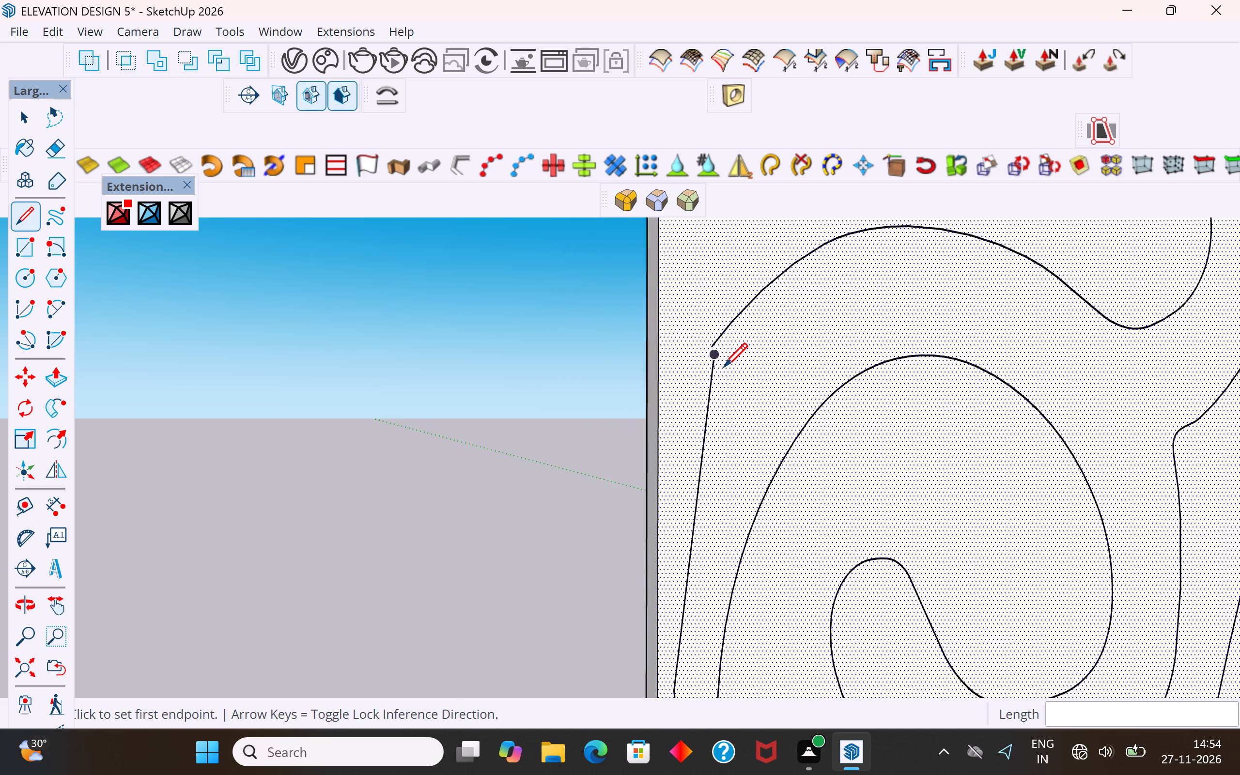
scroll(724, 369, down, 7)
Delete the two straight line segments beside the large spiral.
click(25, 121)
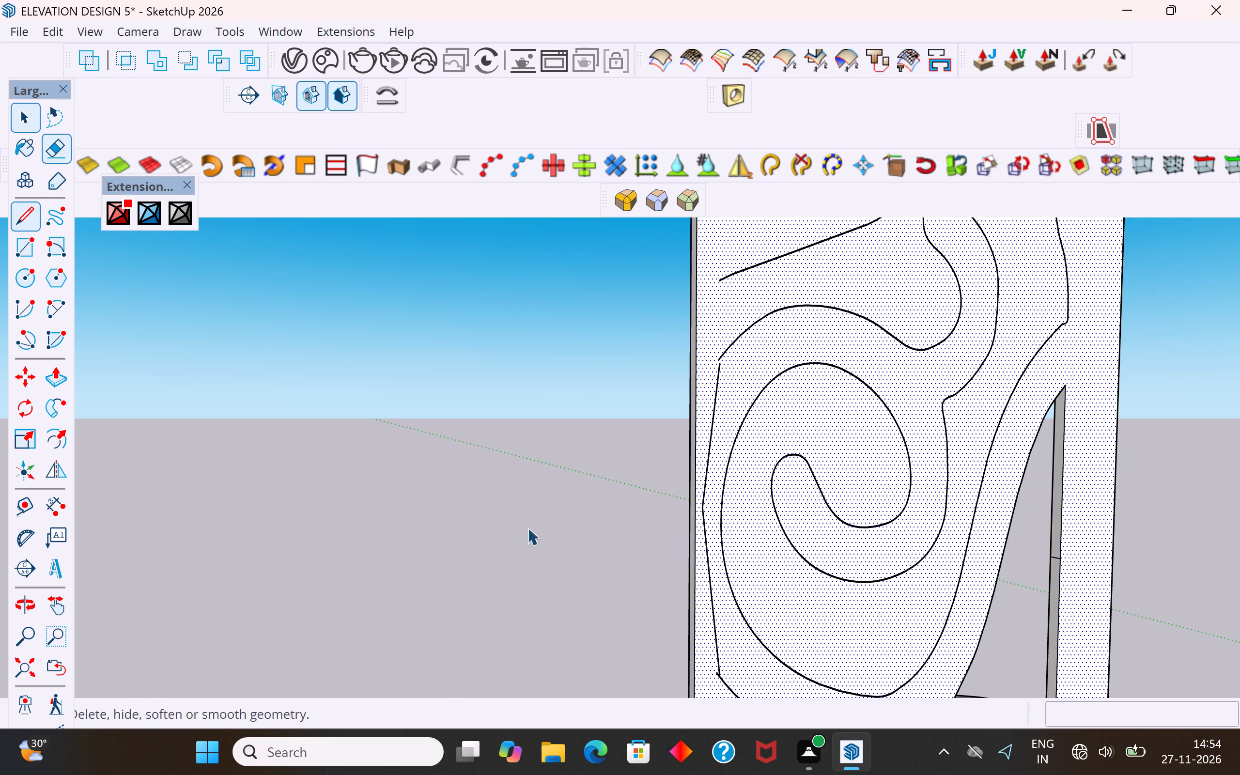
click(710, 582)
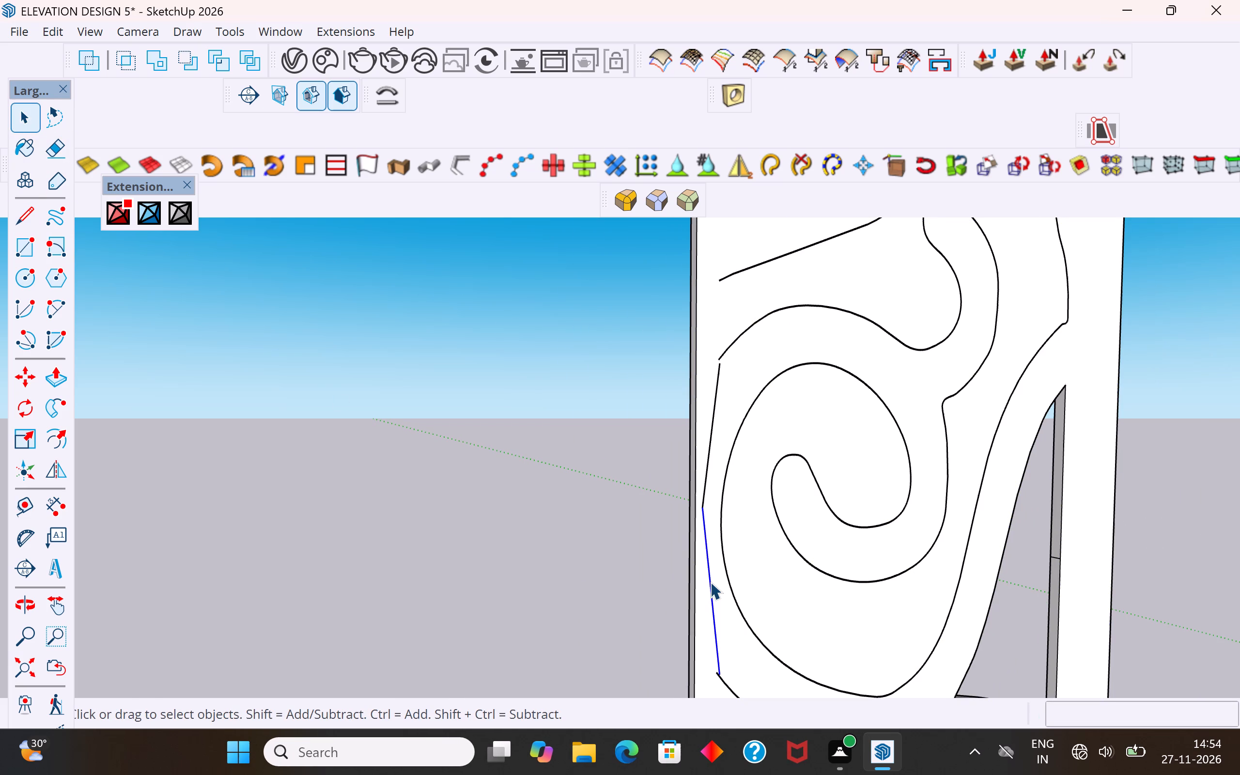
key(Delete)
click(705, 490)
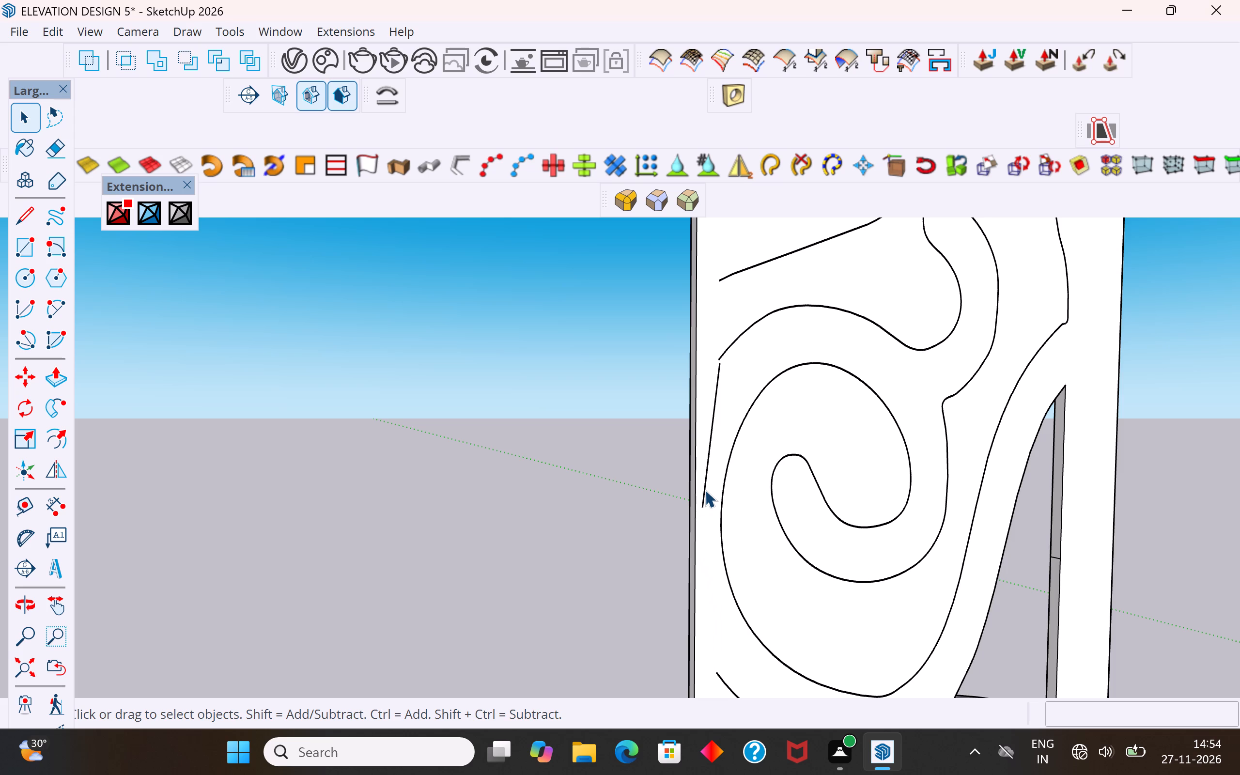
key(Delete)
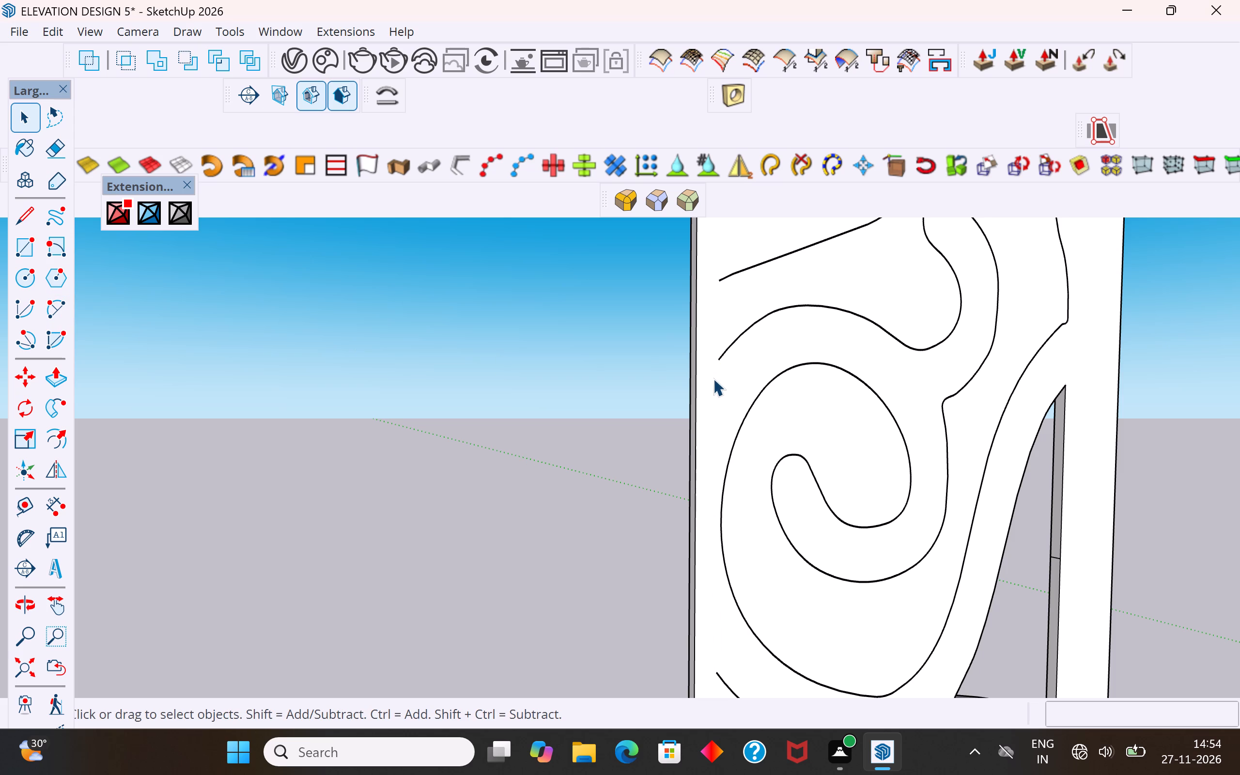
Draw a two-point arc about 1' 5" long with a 1 5/16" bulge, joining the open outline ends beside the side band's large spiral.
double_click(713, 381)
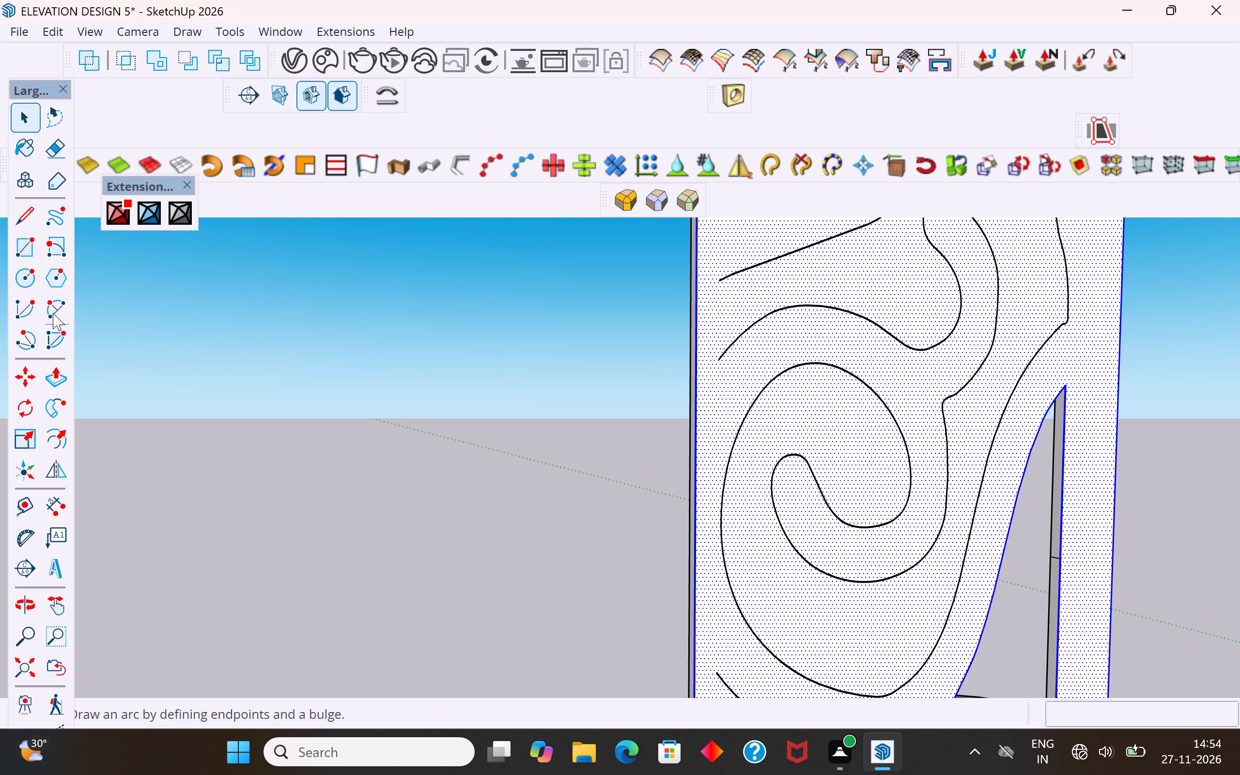
click(53, 312)
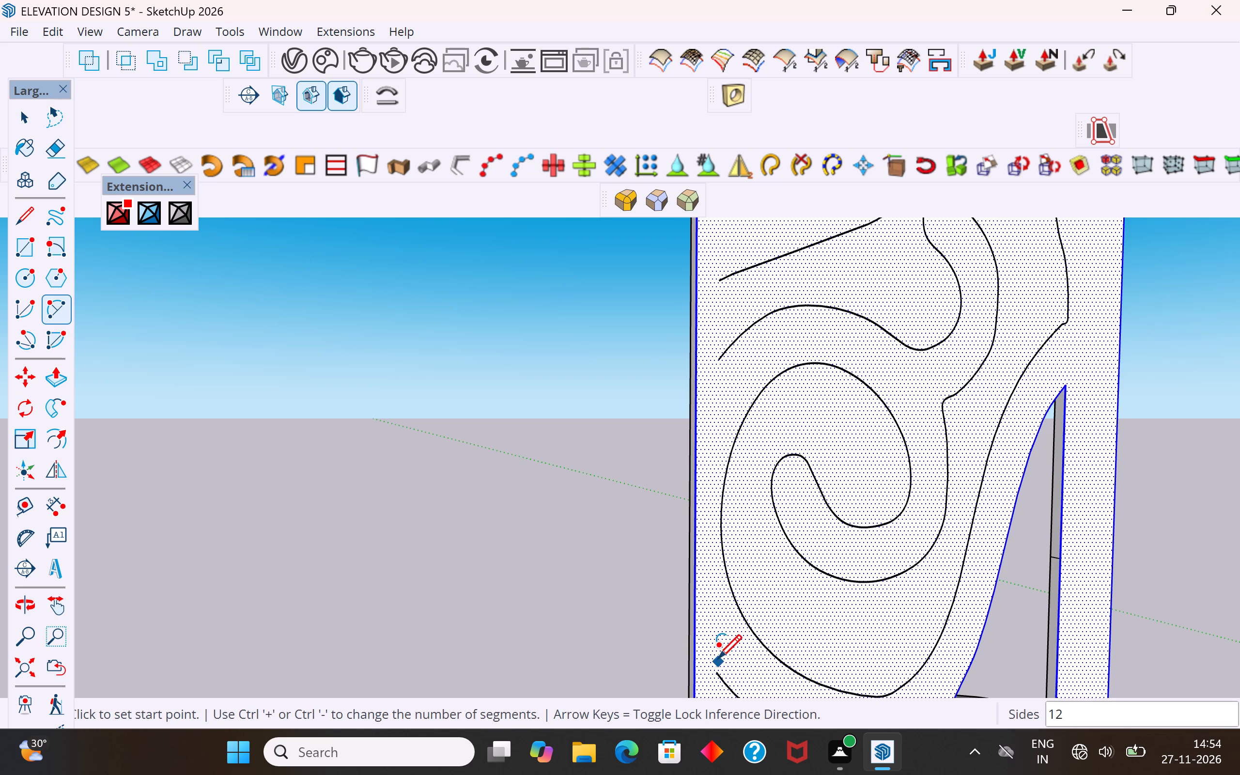
scroll(721, 676, up, 6)
scroll(722, 641, down, 6)
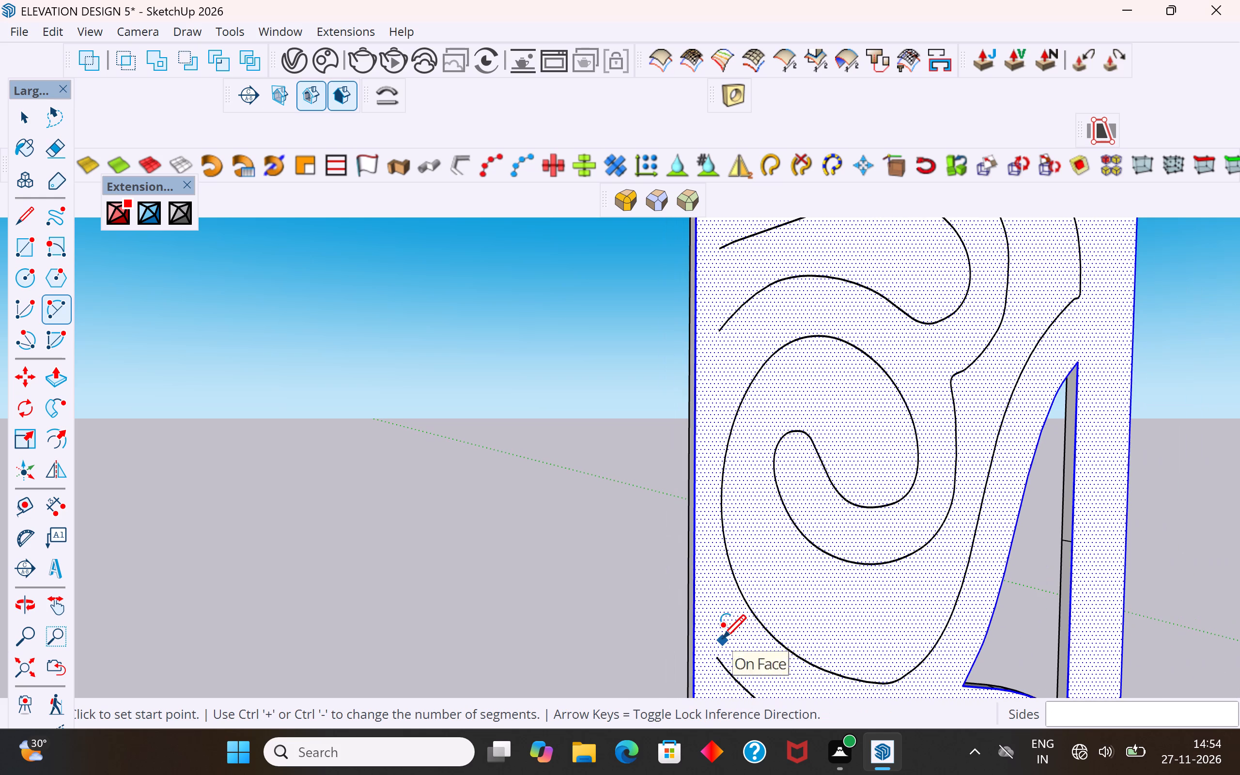
click(716, 333)
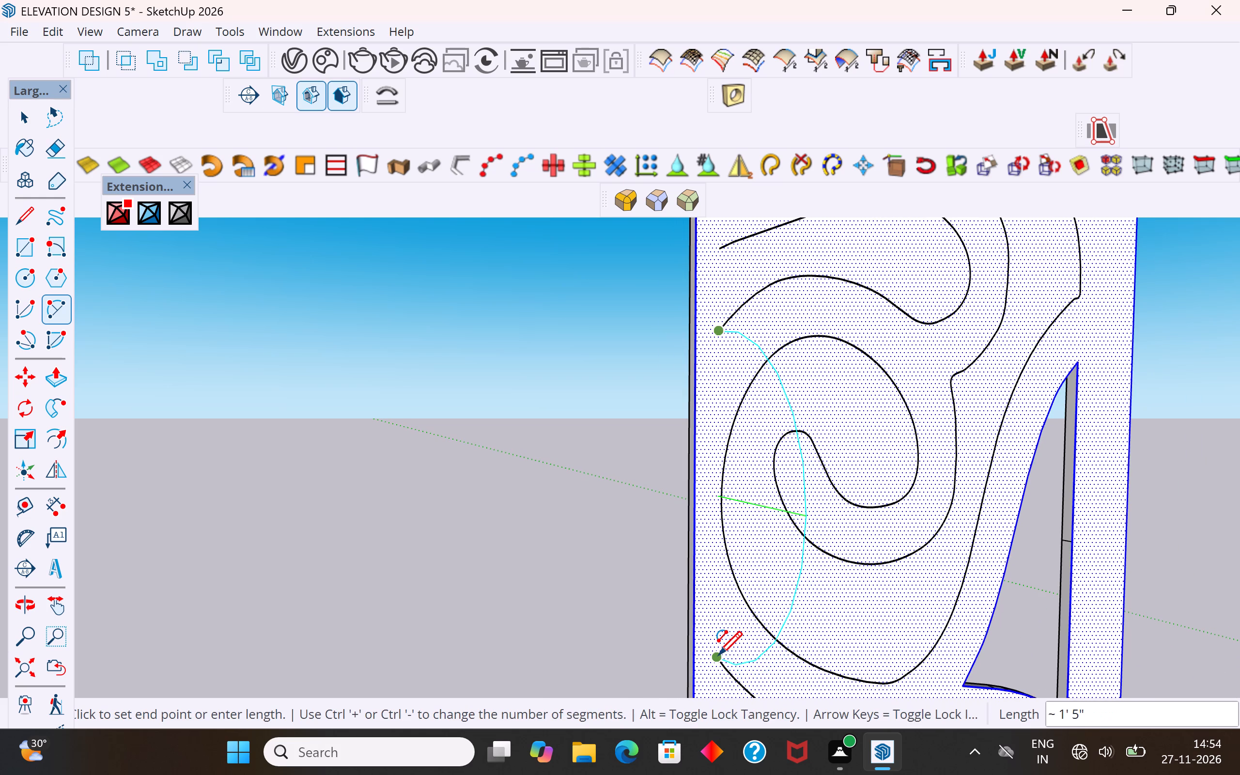
click(718, 657)
scroll(706, 499, up, 4)
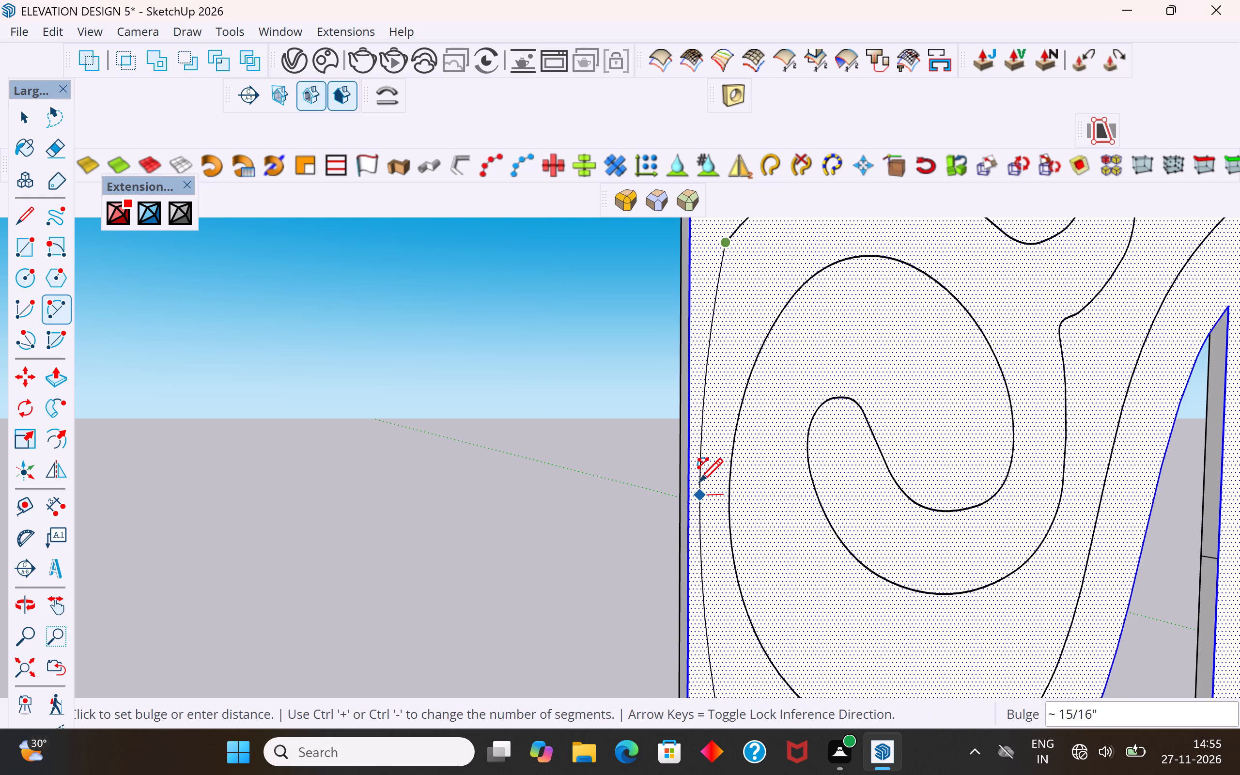
scroll(702, 467, up, 1)
middle_drag(702, 467, 653, 513)
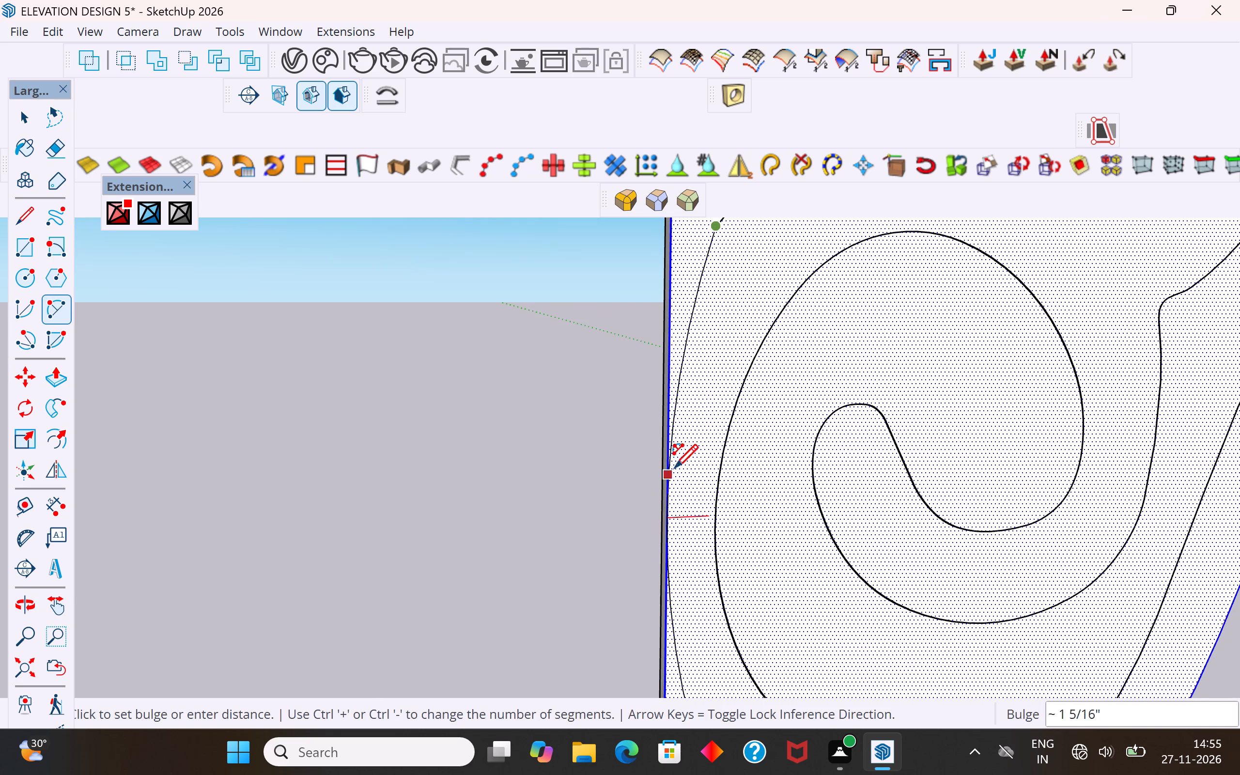
click(682, 463)
scroll(679, 472, down, 6)
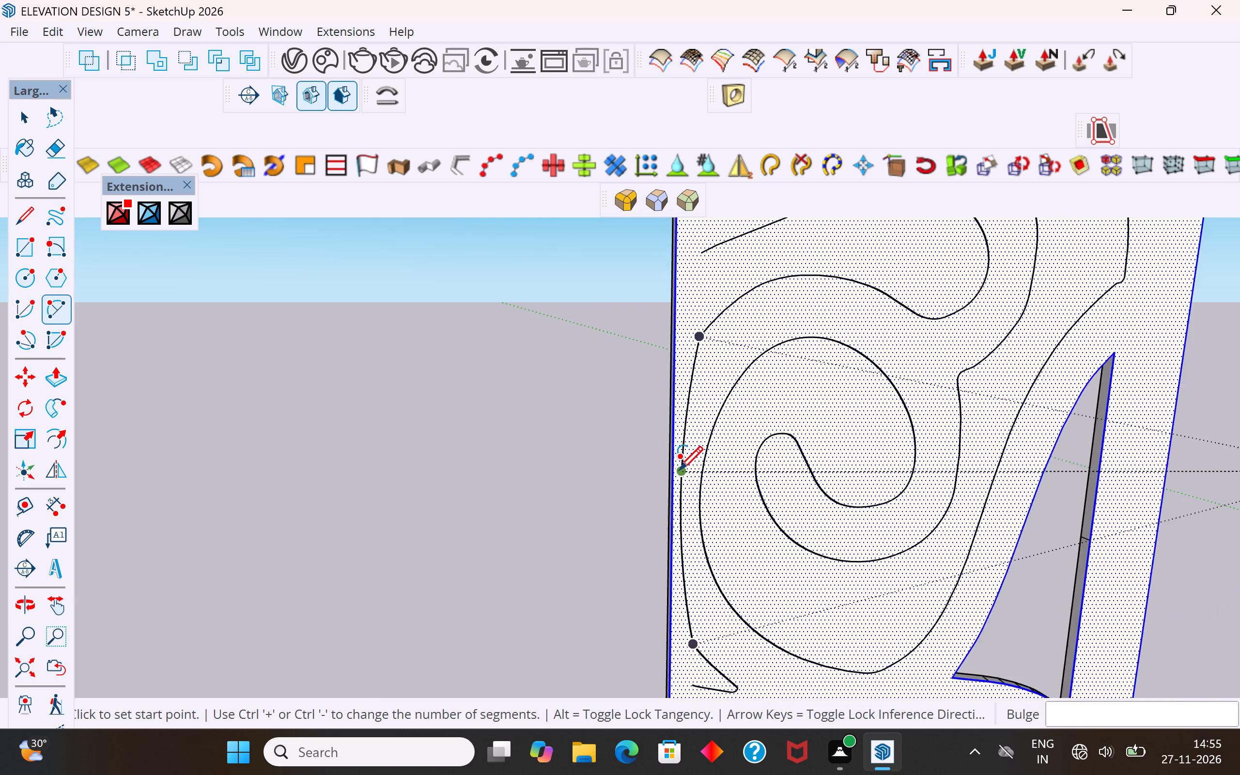
scroll(679, 472, down, 5)
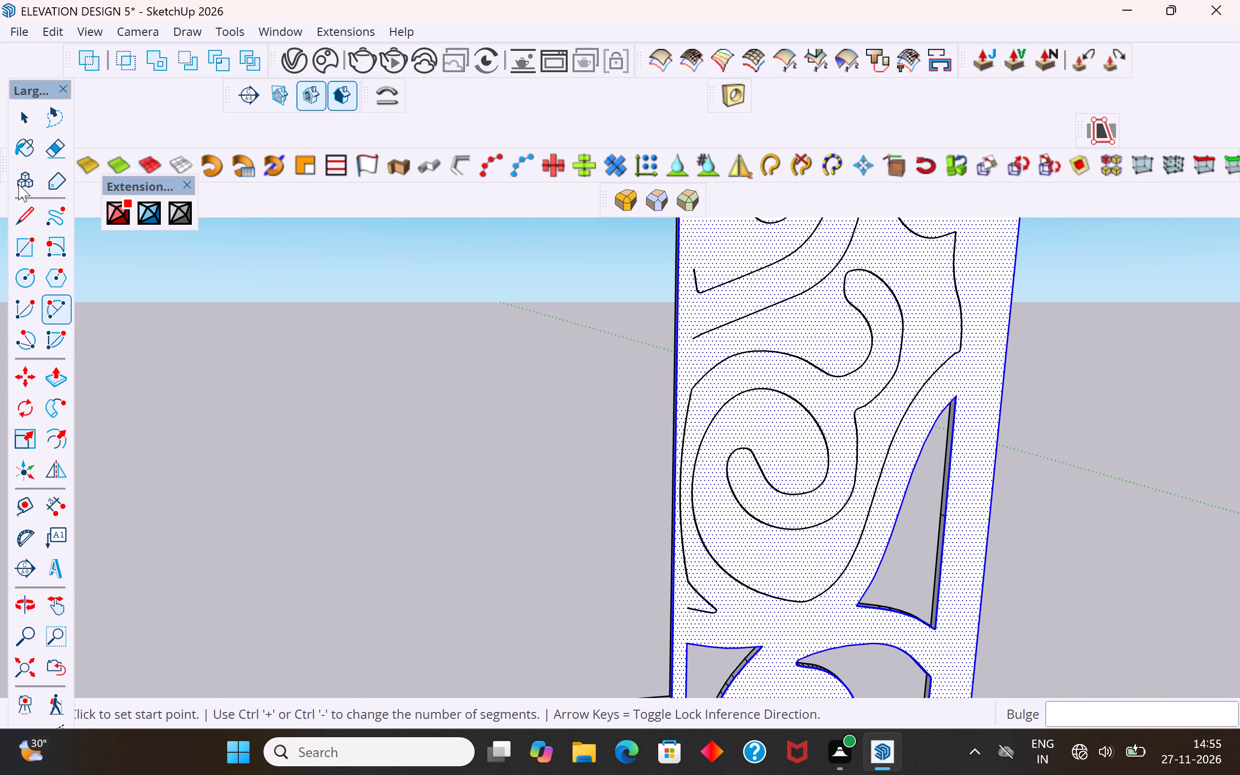
click(23, 117)
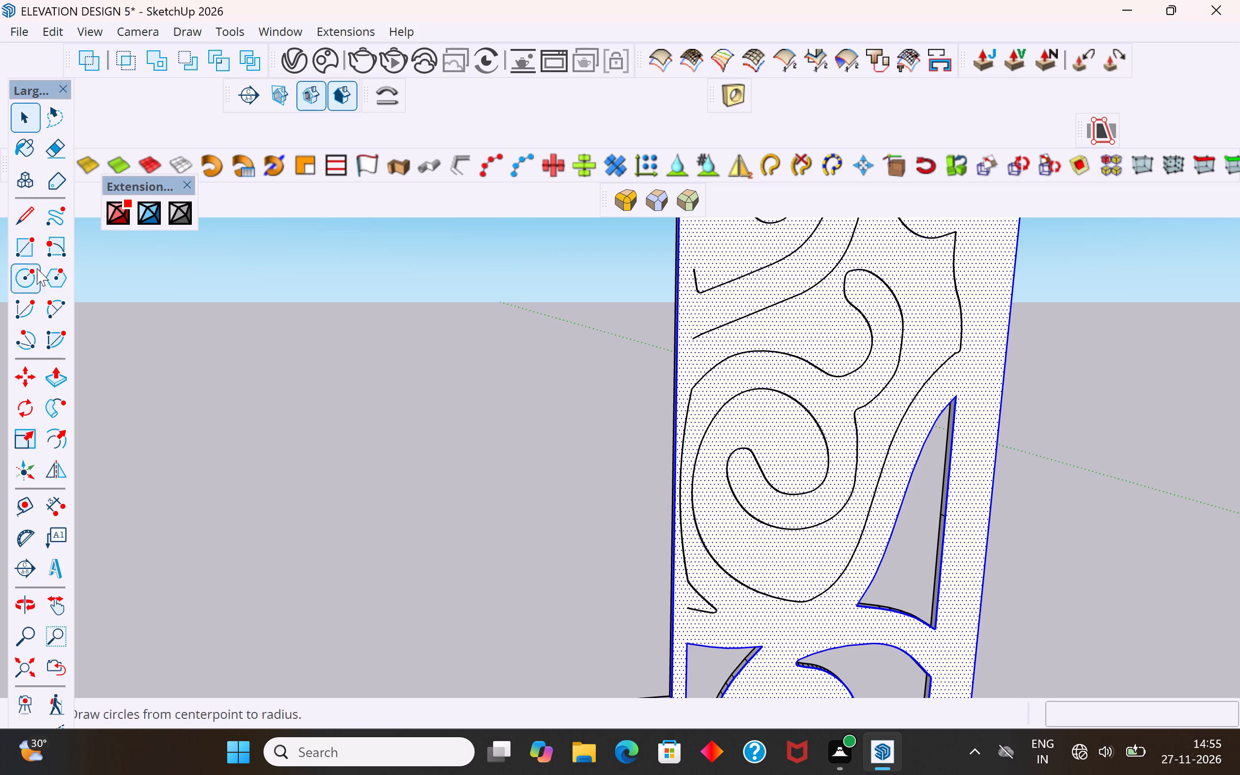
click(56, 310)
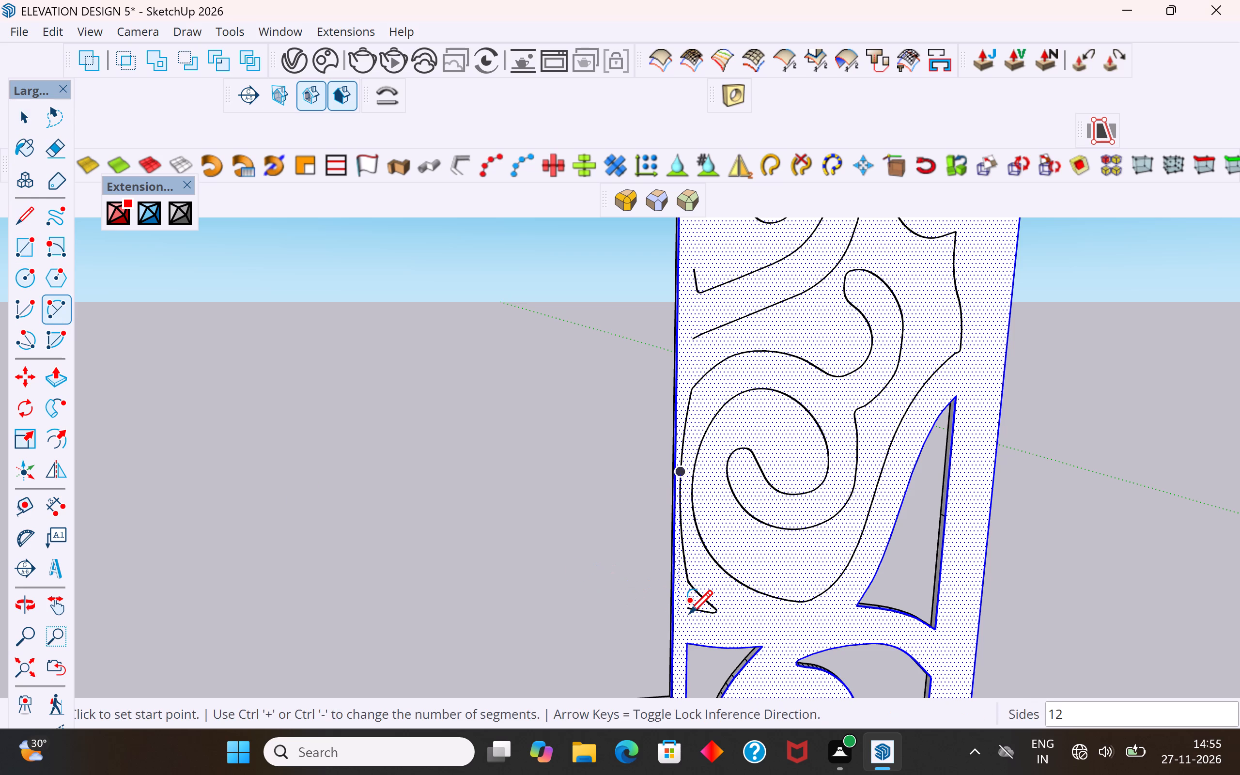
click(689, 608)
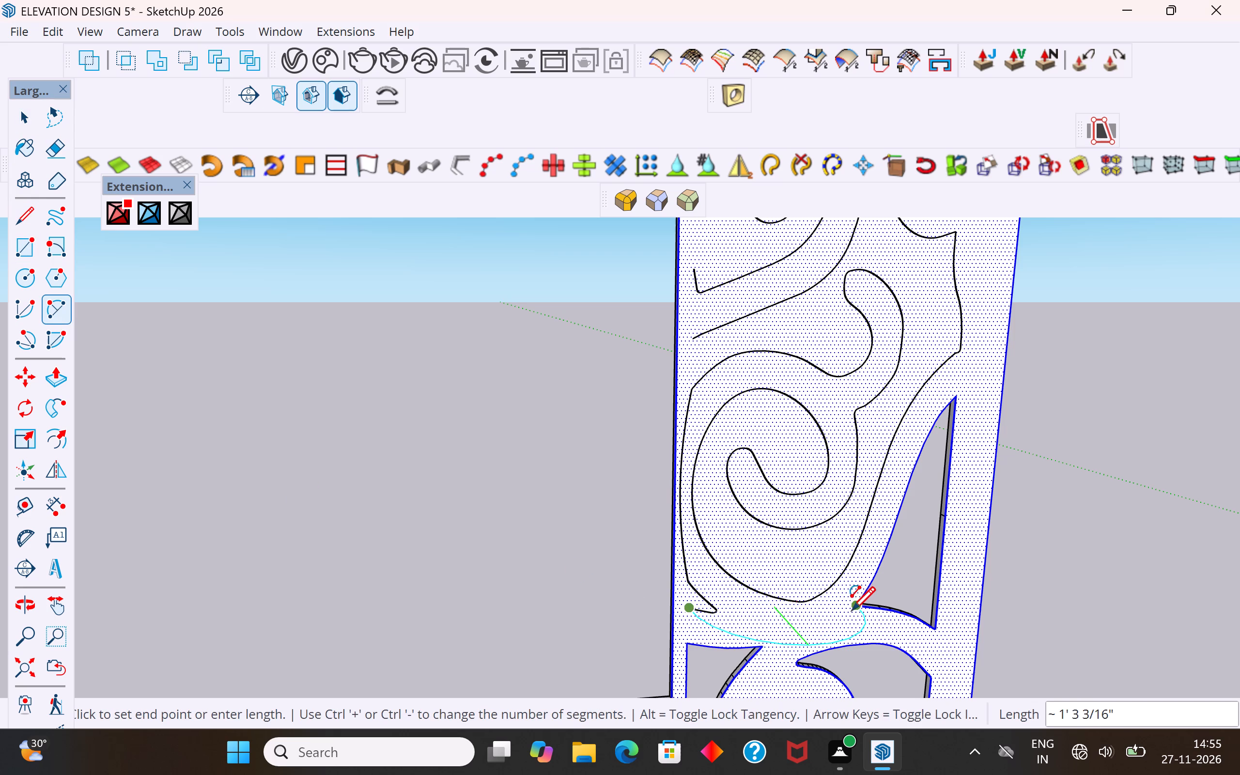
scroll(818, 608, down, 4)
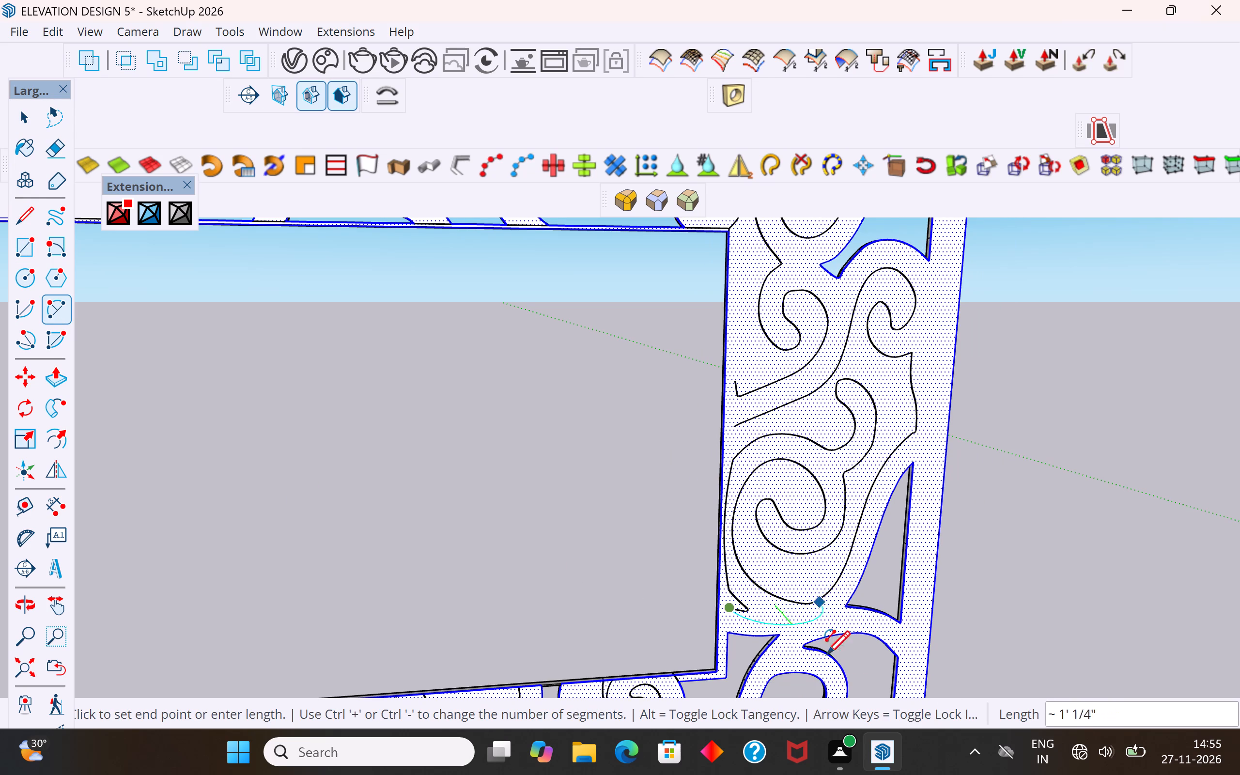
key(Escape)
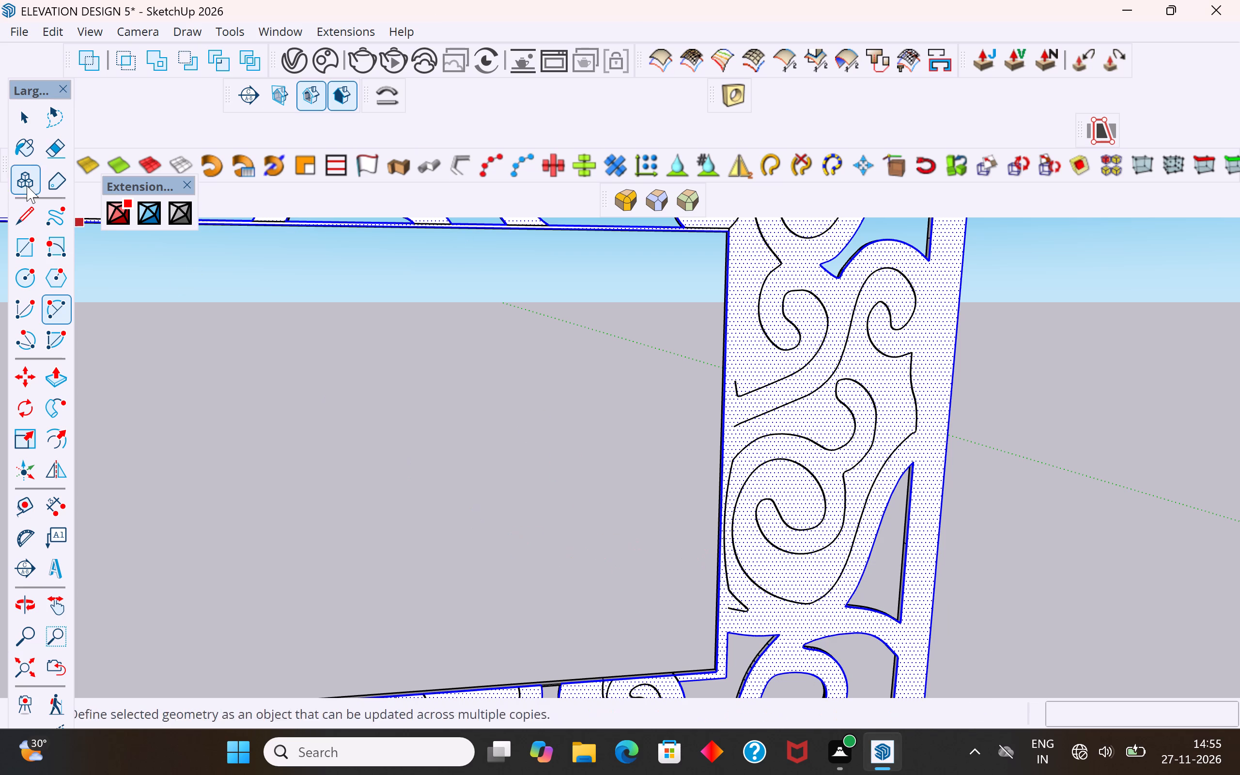
Examine the screen's side, upper and lower bands from several angles for scroll outlines that are still open.
click(27, 119)
click(293, 419)
middle_drag(374, 458, 1140, 464)
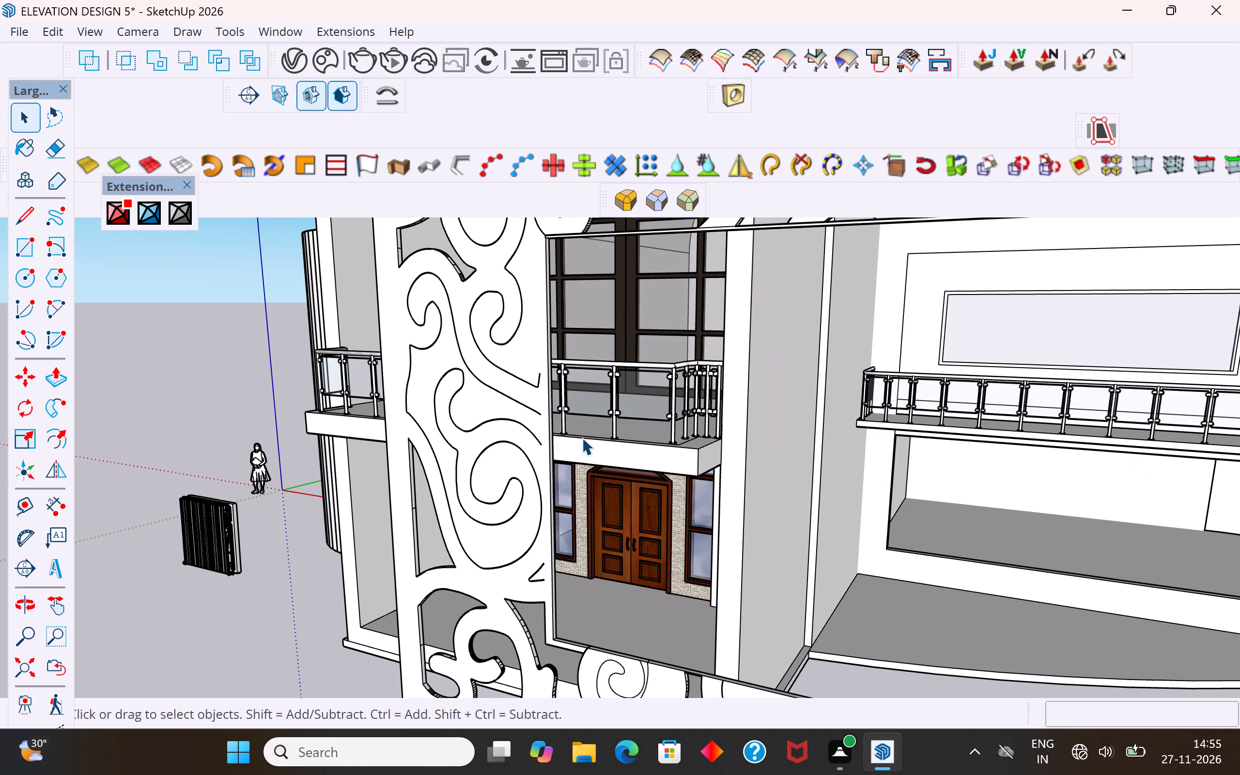
scroll(474, 412, up, 1)
click(474, 407)
click(473, 445)
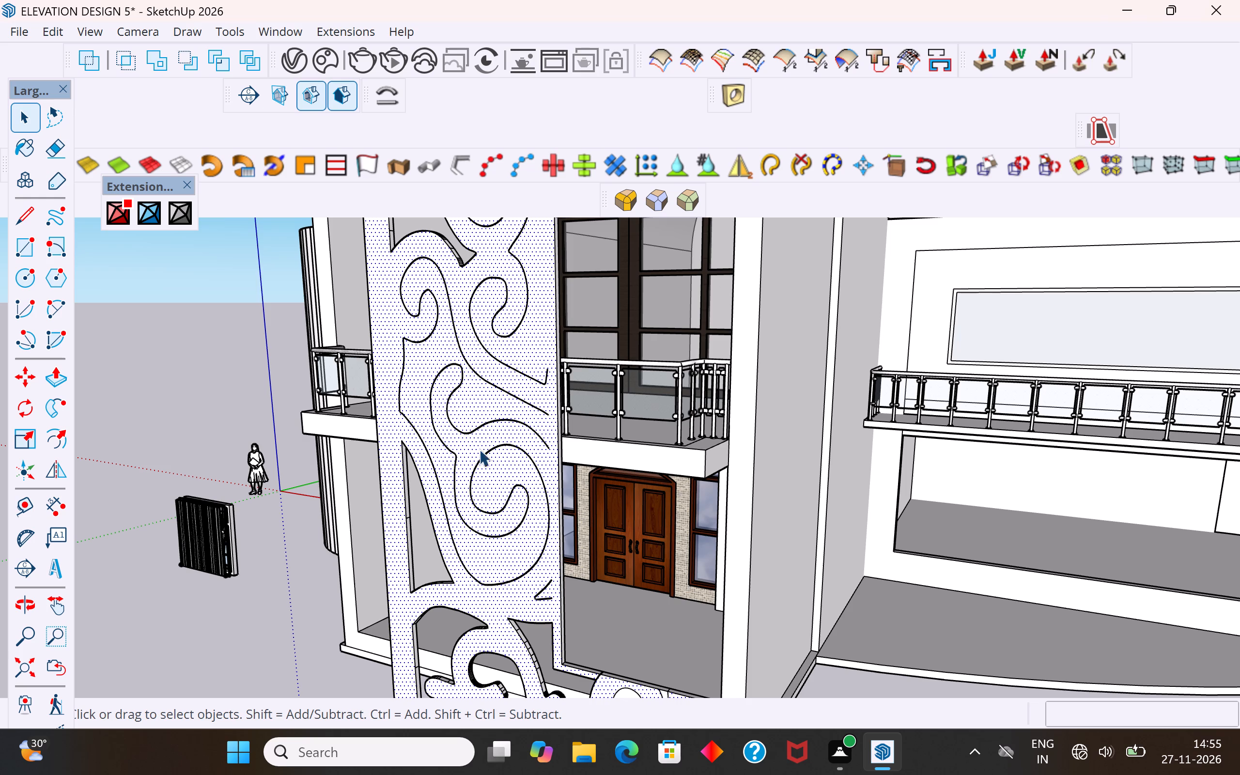
scroll(532, 479, down, 3)
middle_drag(551, 499, 529, 488)
scroll(495, 534, down, 6)
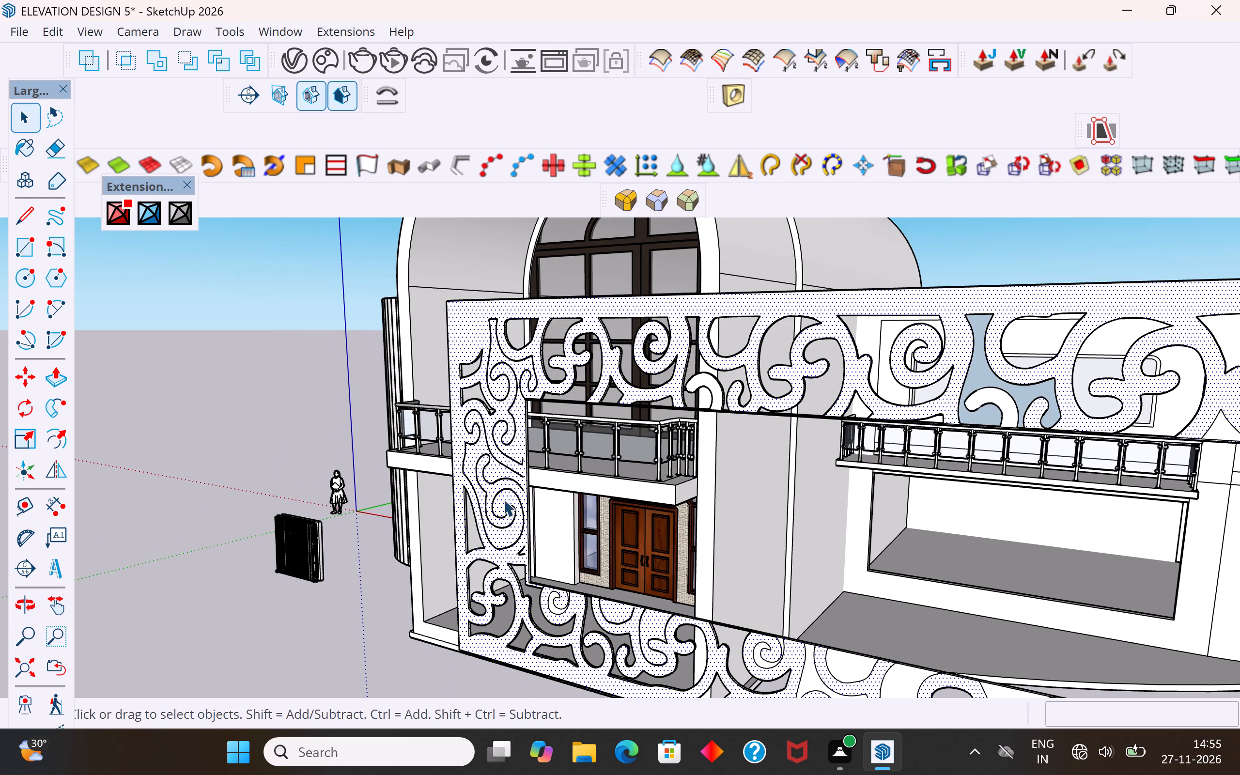
click(304, 595)
scroll(512, 392, up, 3)
scroll(529, 463, up, 3)
click(515, 478)
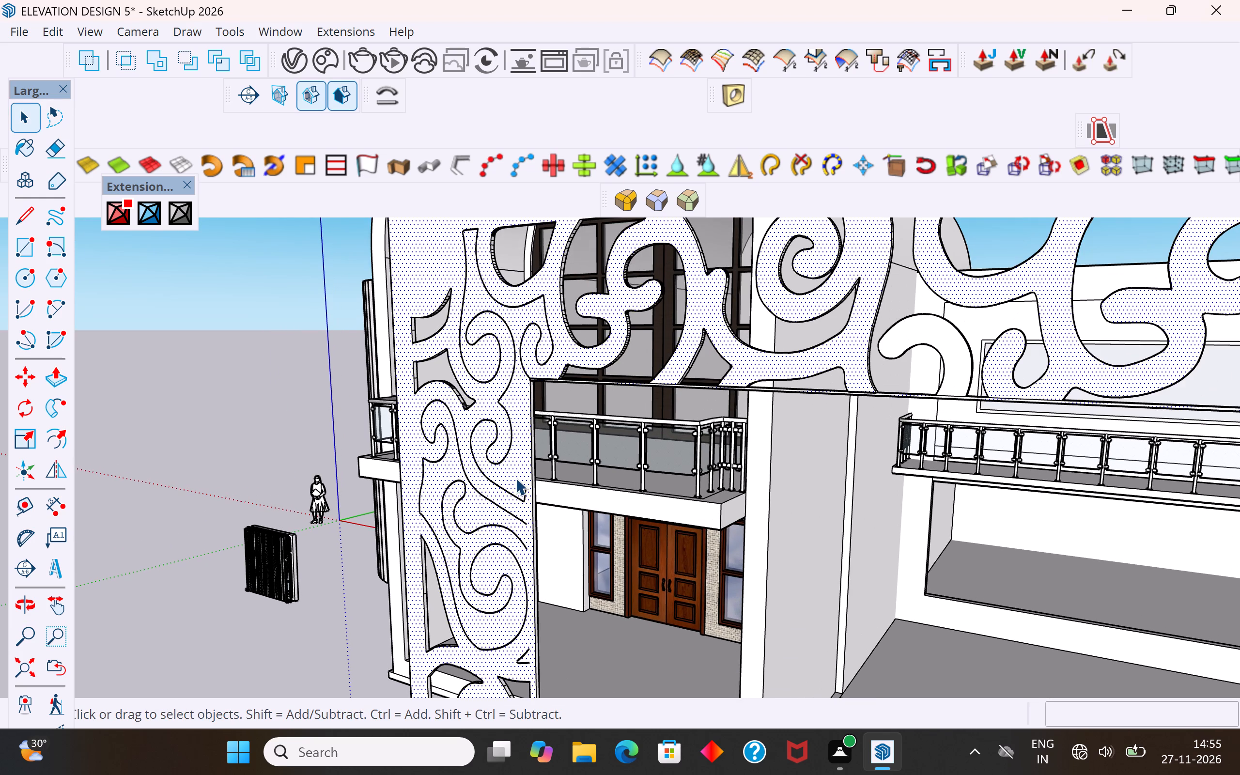
middle_drag(542, 477, 643, 513)
click(580, 401)
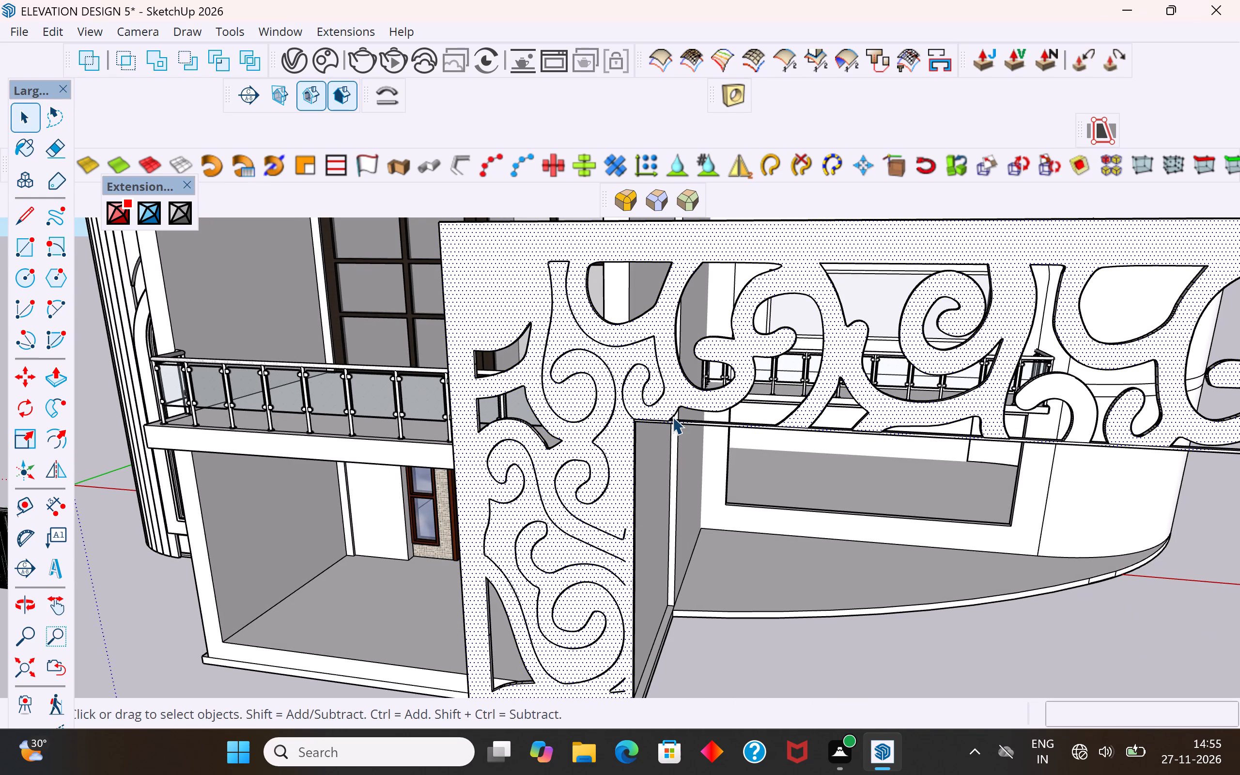
middle_drag(673, 421, 647, 486)
scroll(600, 523, down, 5)
click(772, 559)
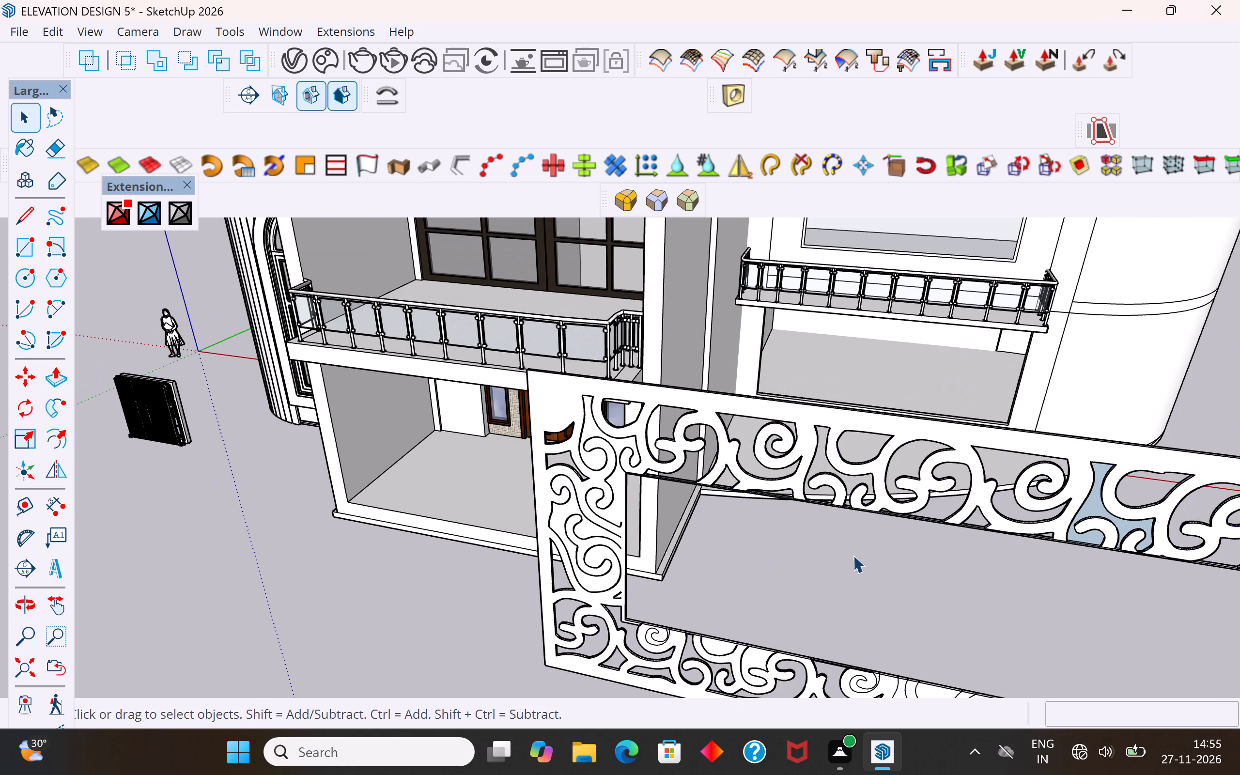
middle_drag(853, 555, 847, 474)
click(721, 673)
middle_drag(734, 677, 759, 620)
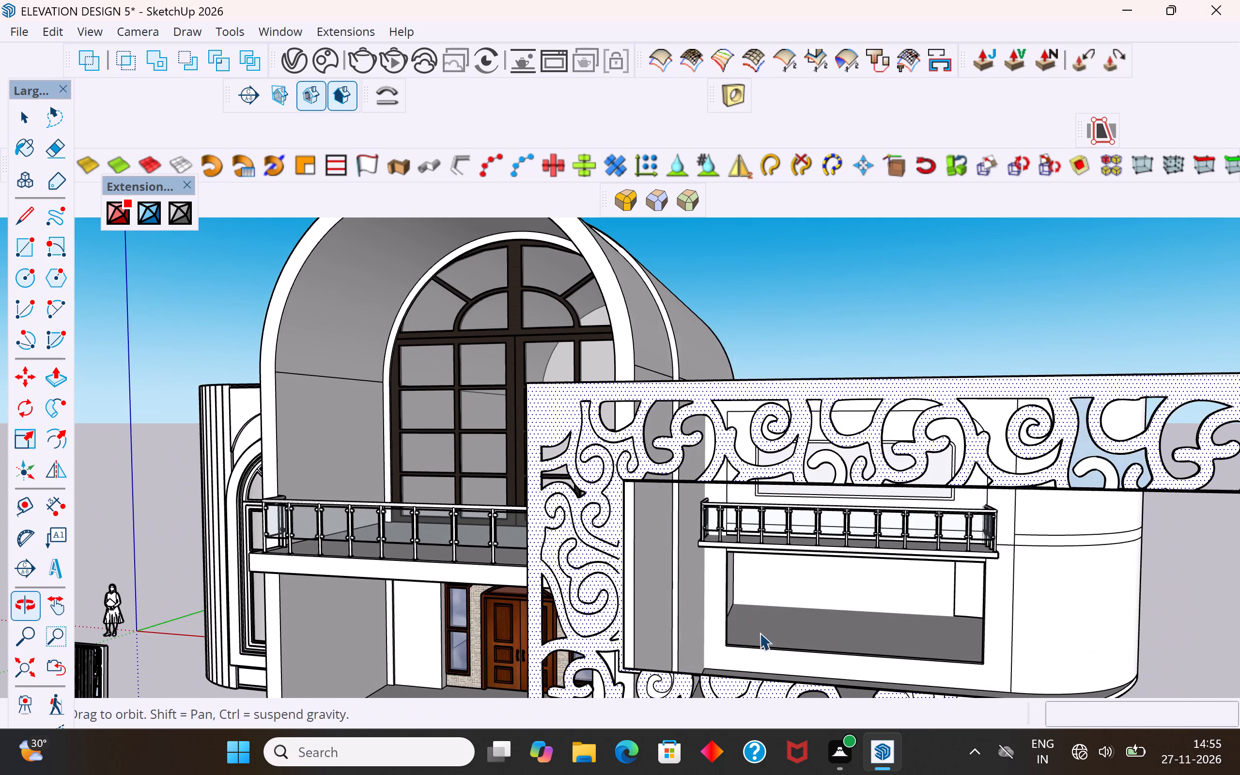
Draw a straight line about 11 9/16" long across the open top of the bowl-shaped motif on the lower band's upper border.
scroll(758, 564, down, 4)
scroll(746, 635, up, 15)
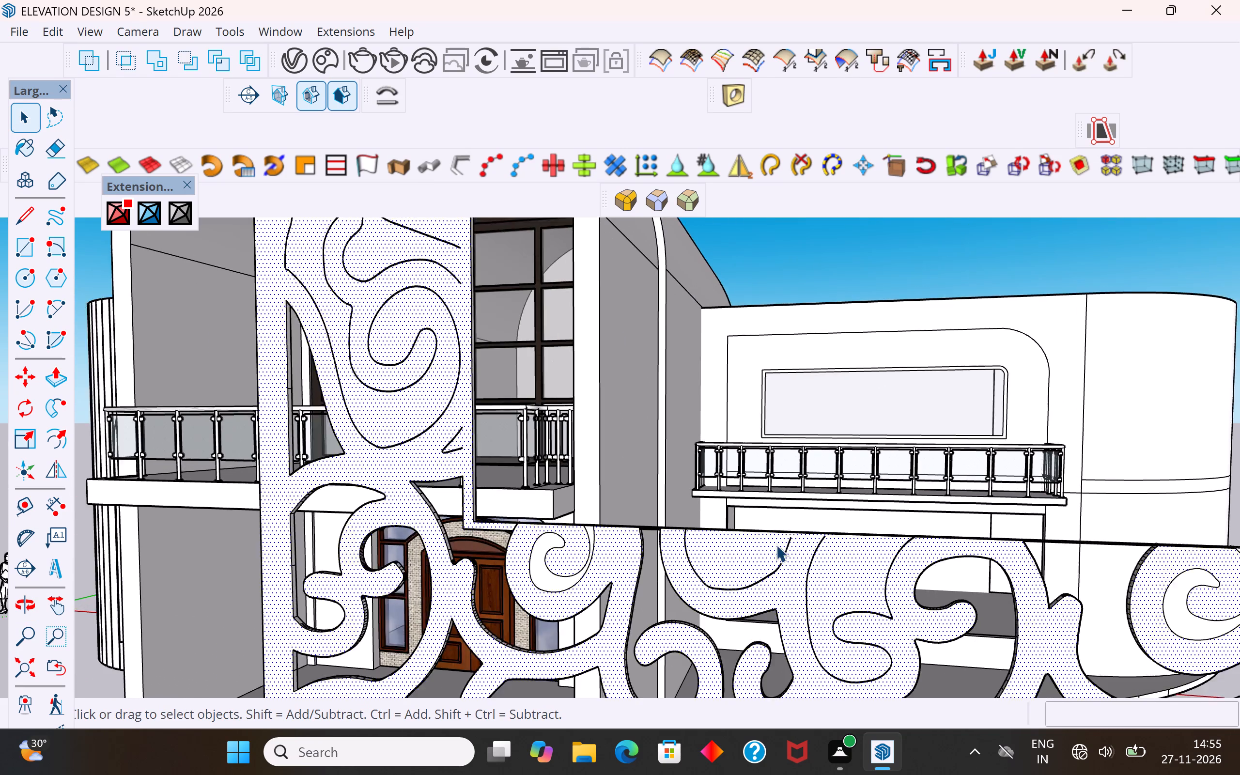
scroll(776, 544, up, 11)
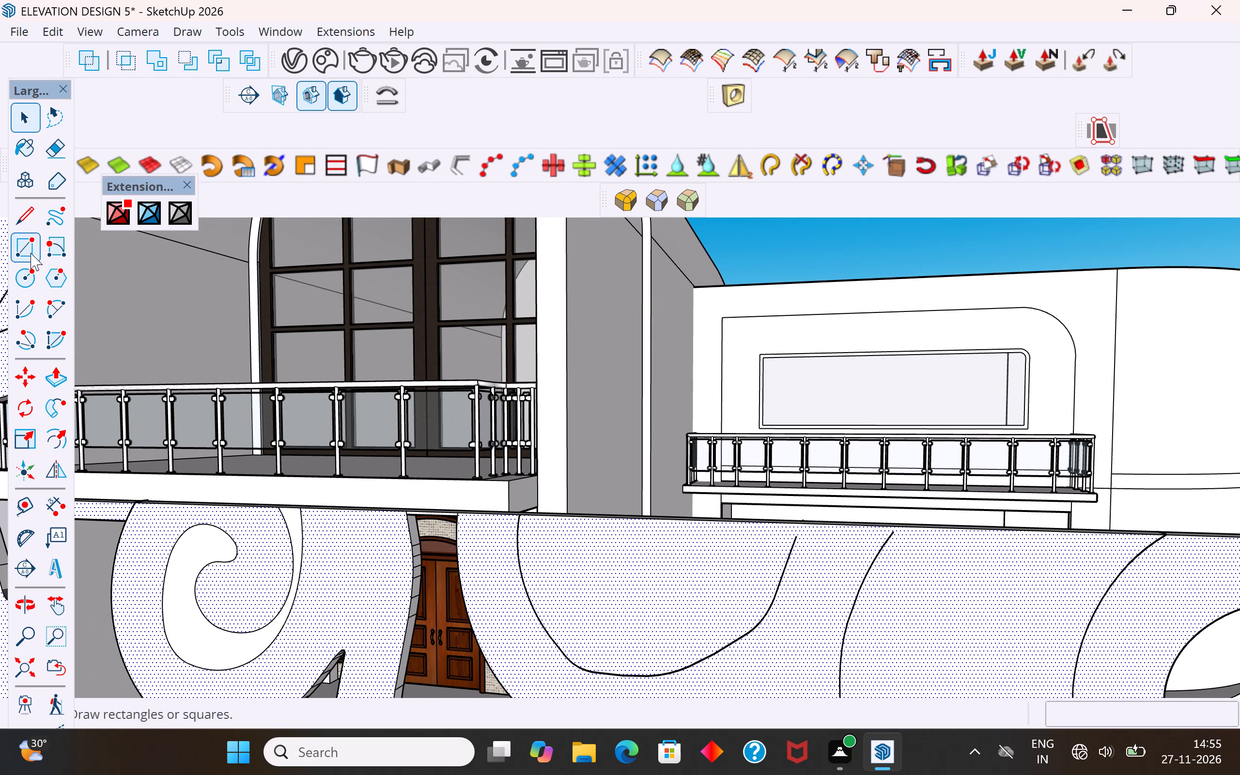
click(34, 212)
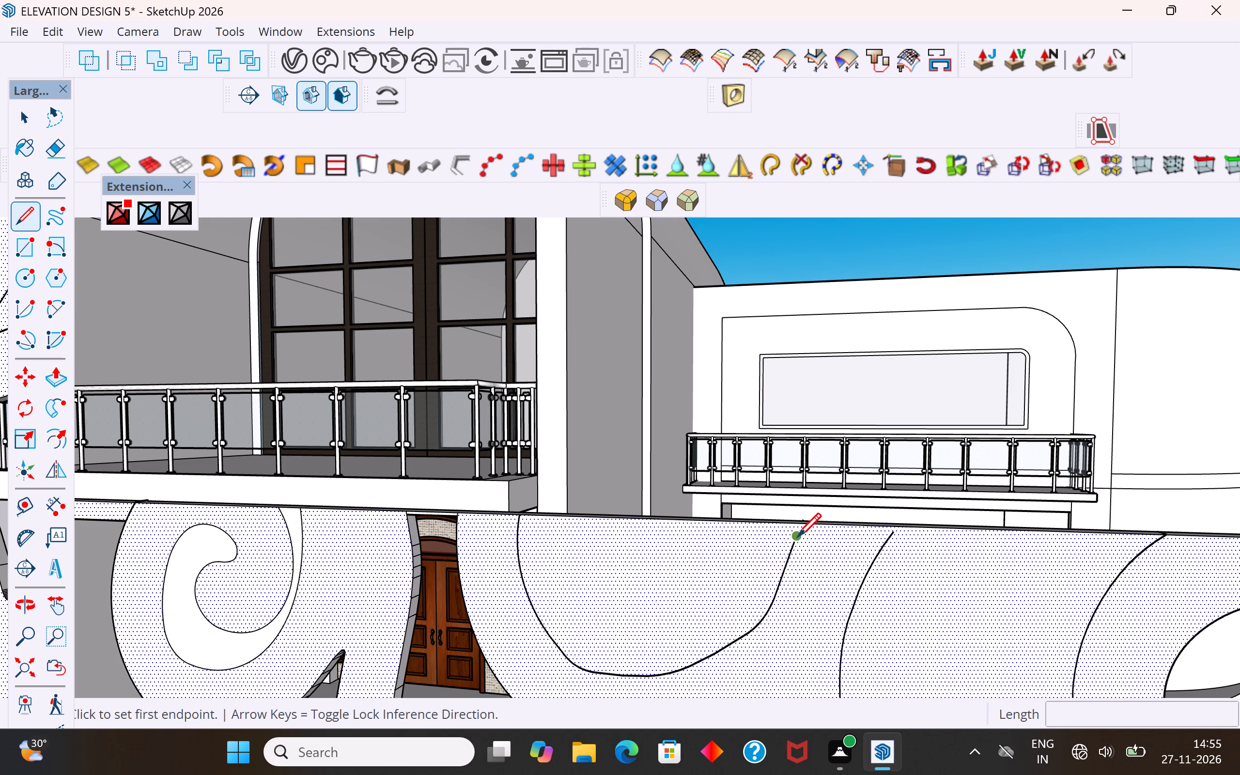
click(797, 539)
click(515, 534)
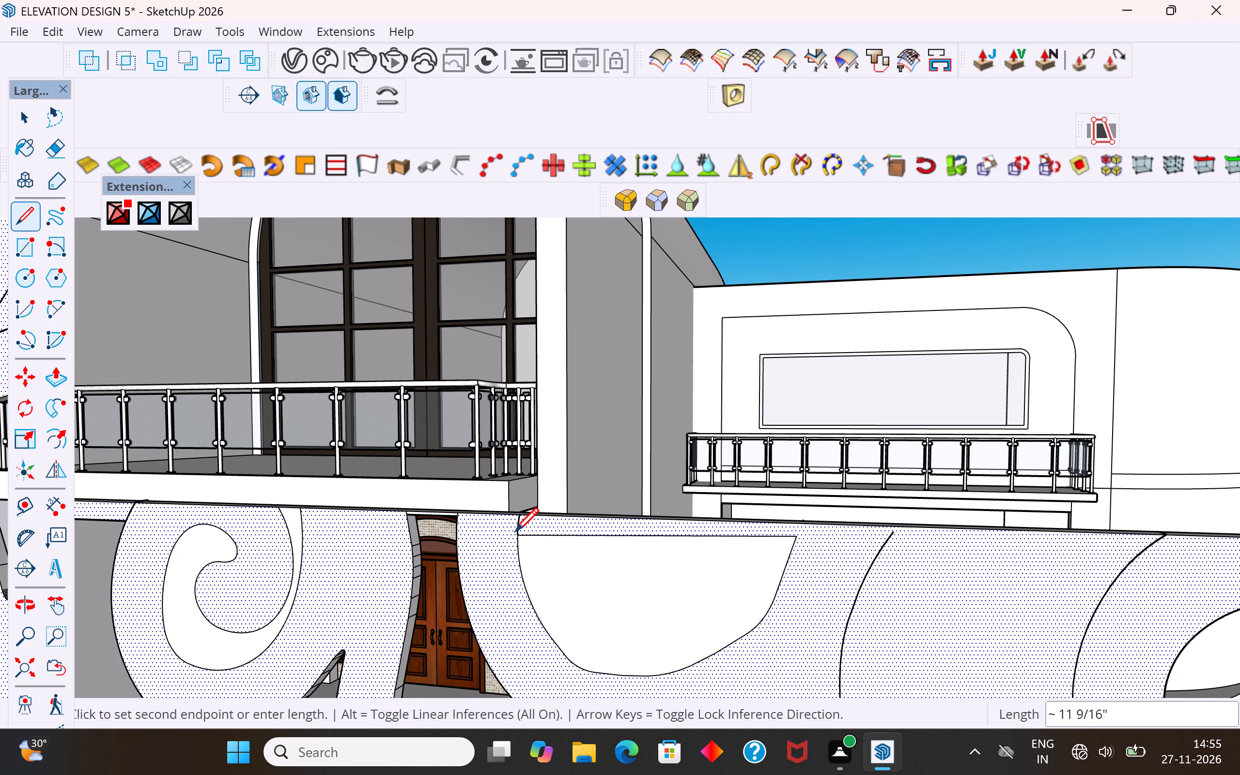
click(34, 121)
Push the bowl-shaped motif's face on the lower band back through the screen by about 3/4".
scroll(399, 484, down, 5)
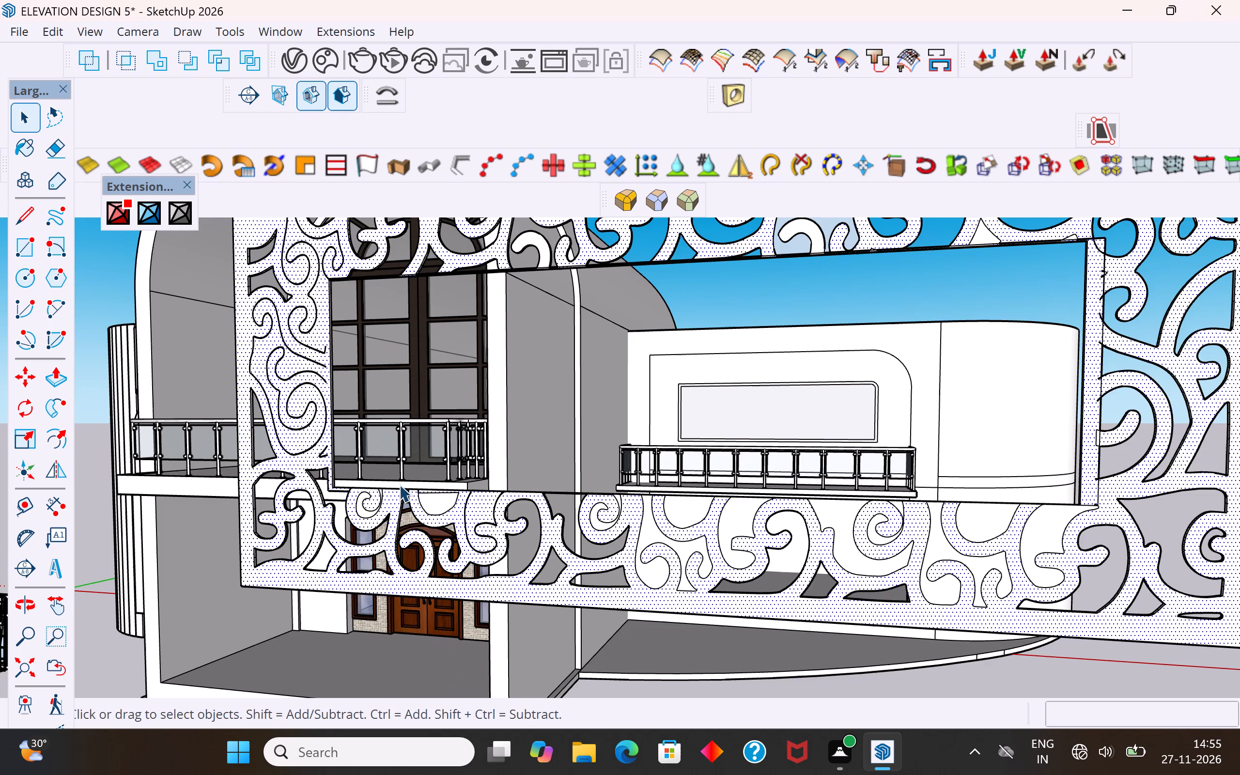
click(114, 647)
middle_drag(440, 574, 317, 655)
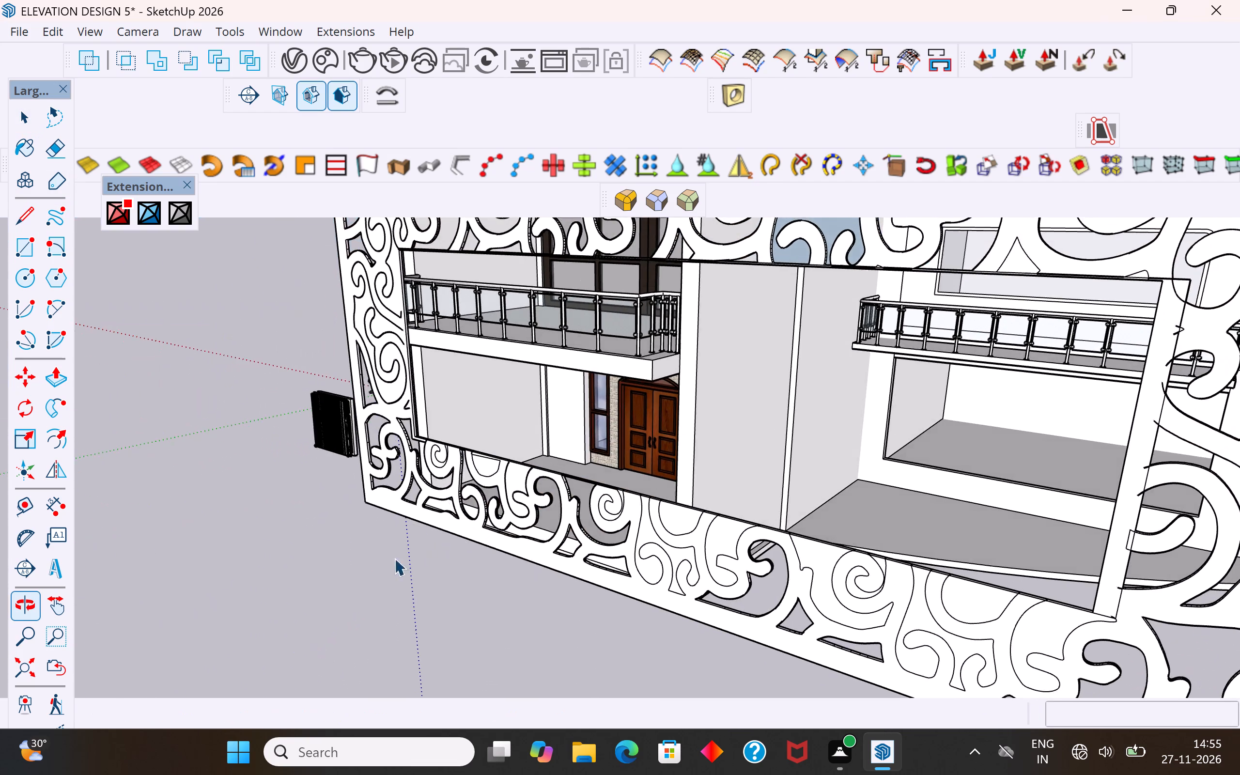
scroll(460, 443, up, 5)
scroll(469, 461, down, 3)
click(551, 532)
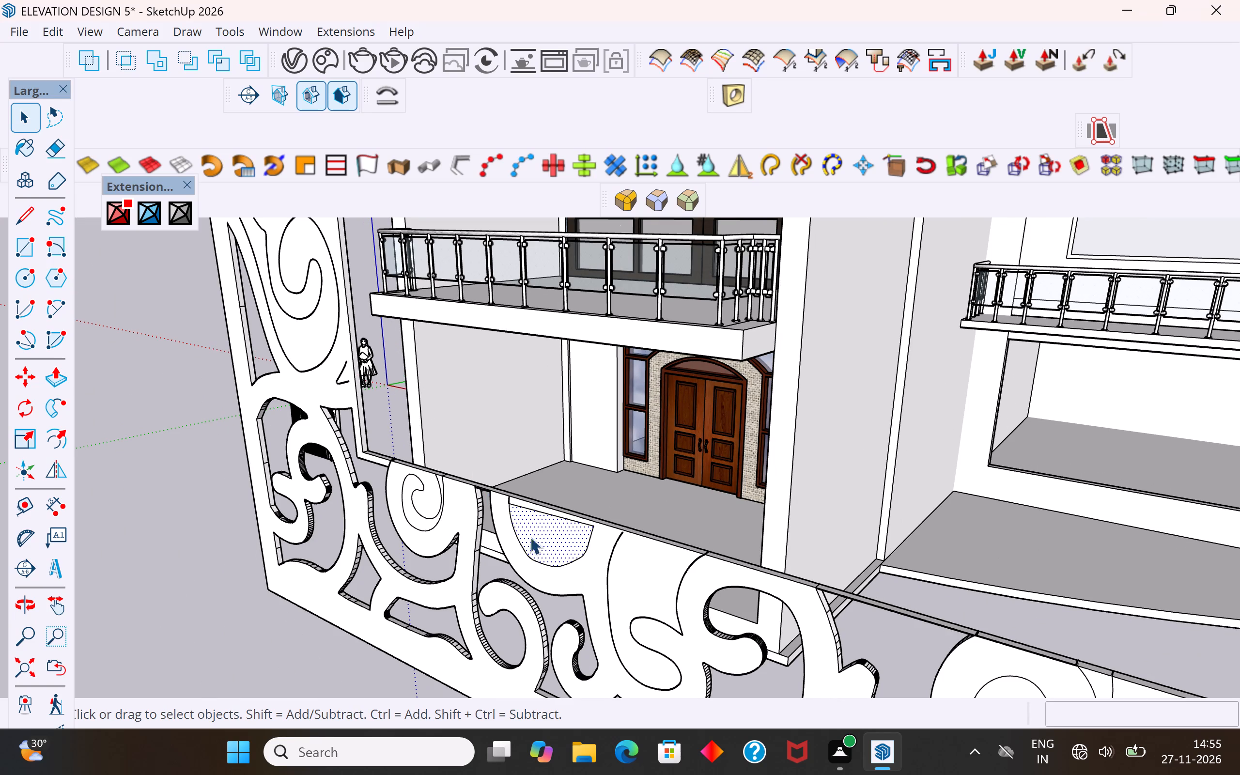
click(56, 376)
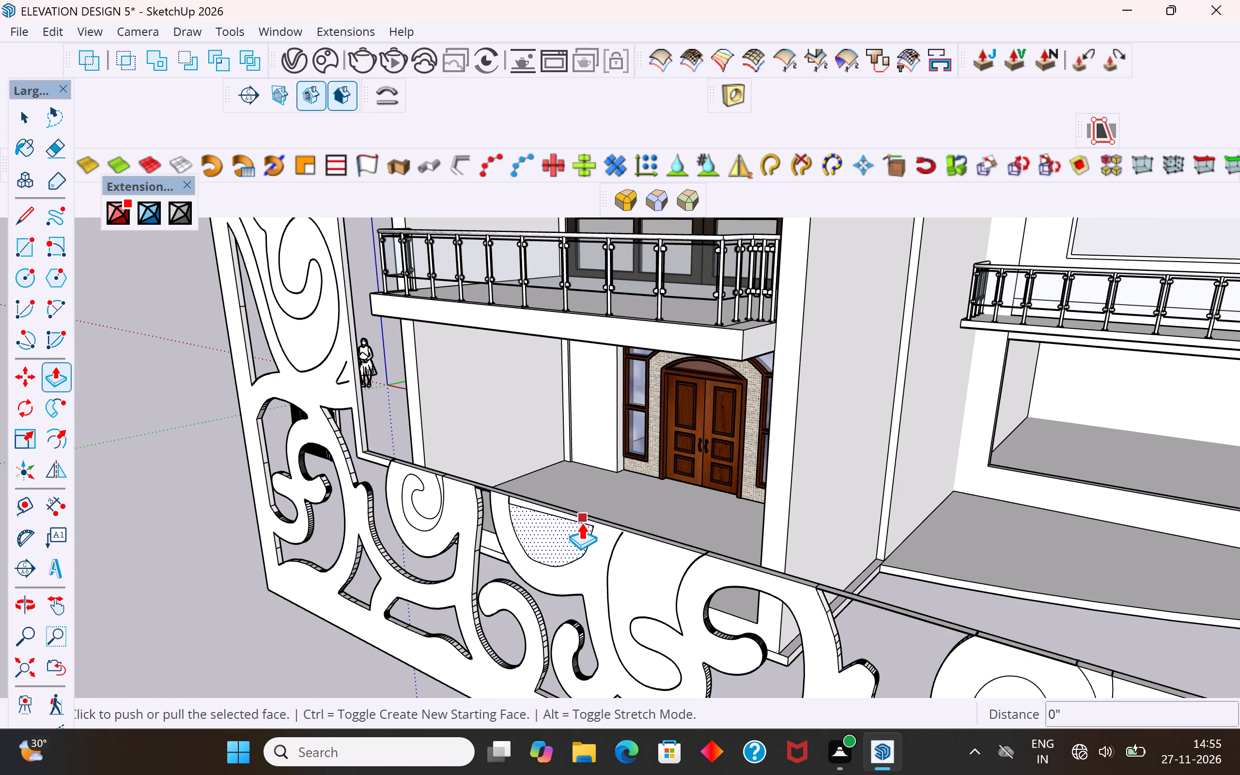
click(555, 537)
middle_drag(588, 521, 200, 600)
scroll(501, 507, up, 4)
click(501, 505)
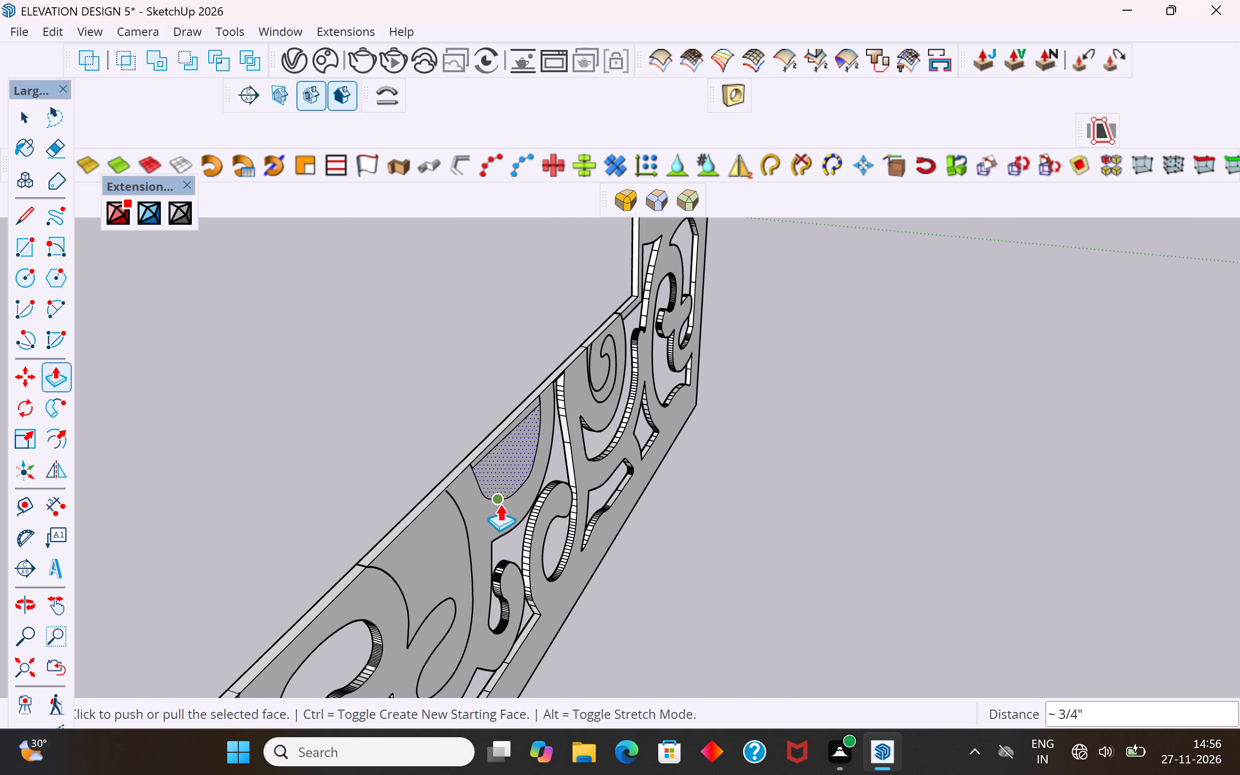
Delete the bowl-shaped motif's remaining face on the back of the screen to open the cutout.
click(31, 119)
click(416, 432)
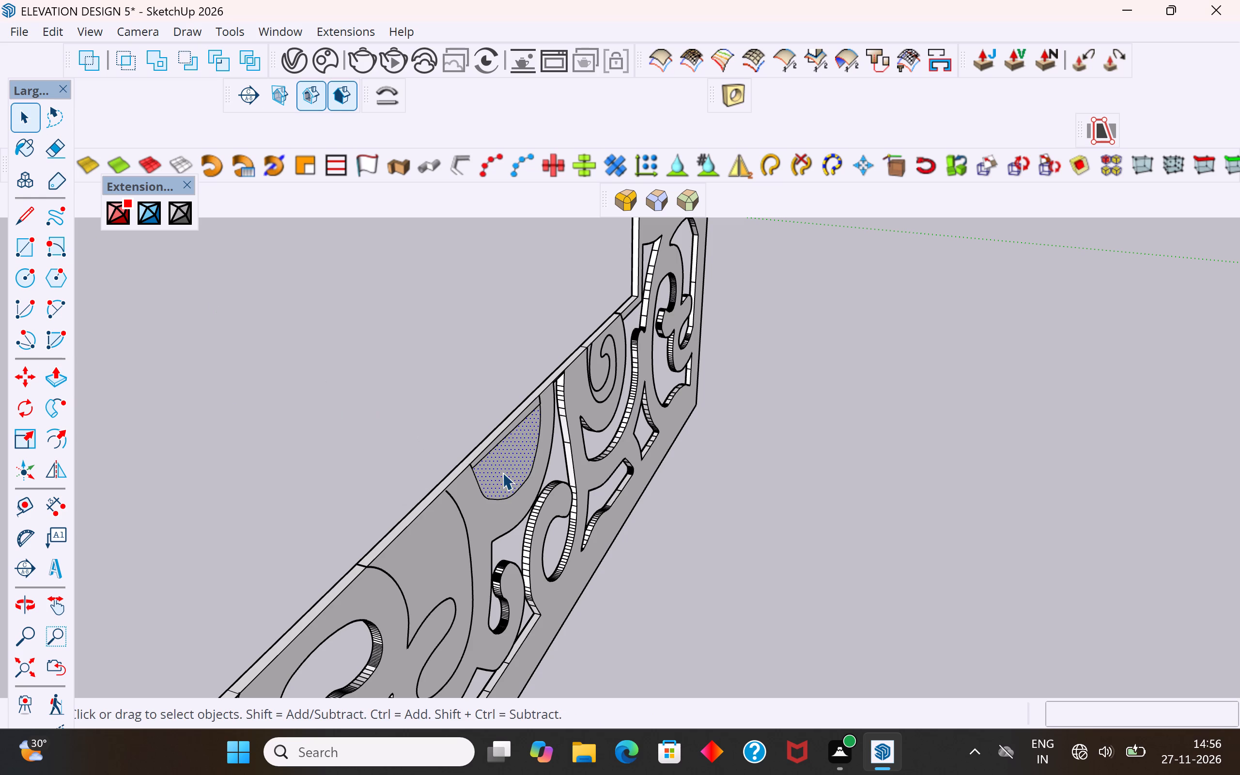
click(503, 471)
key(Delete)
Delete the stray edge segments between both upper corners of the bowl-shaped opening and the lower band's border.
middle_drag(769, 545, 705, 528)
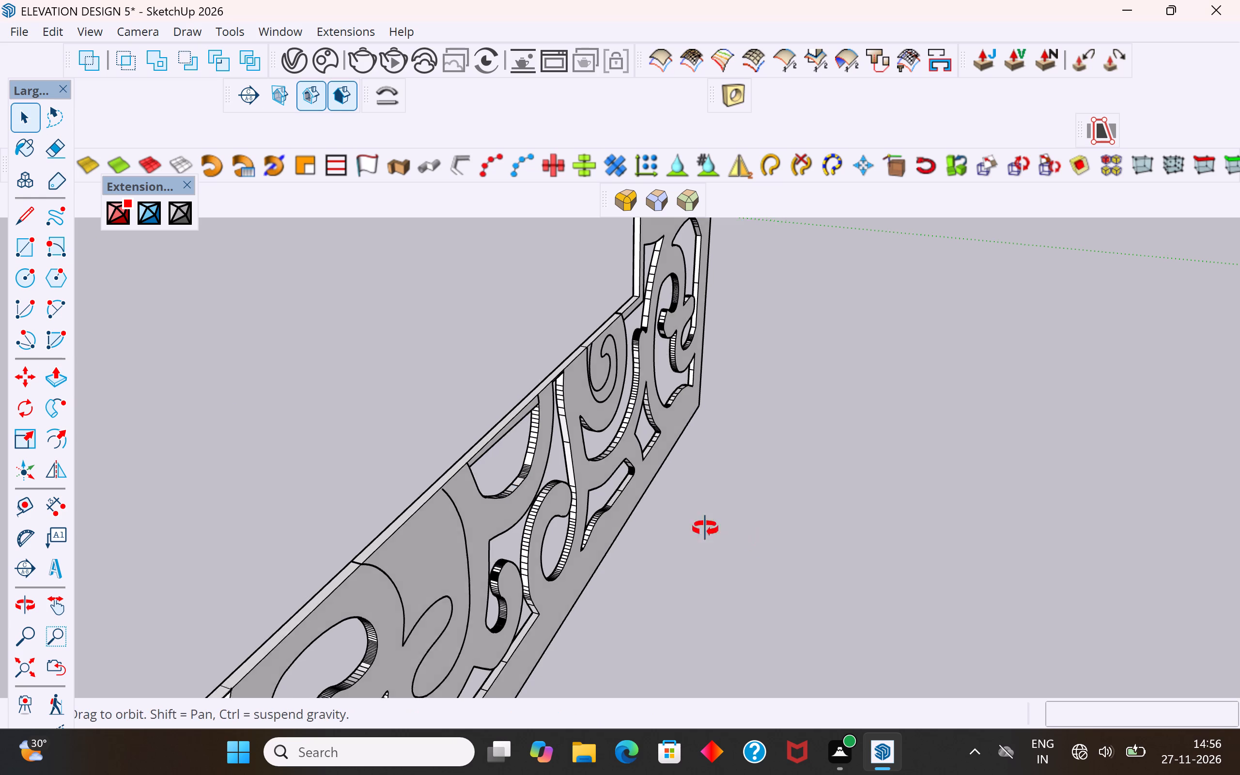
middle_drag(705, 528, 576, 488)
scroll(406, 377, up, 2)
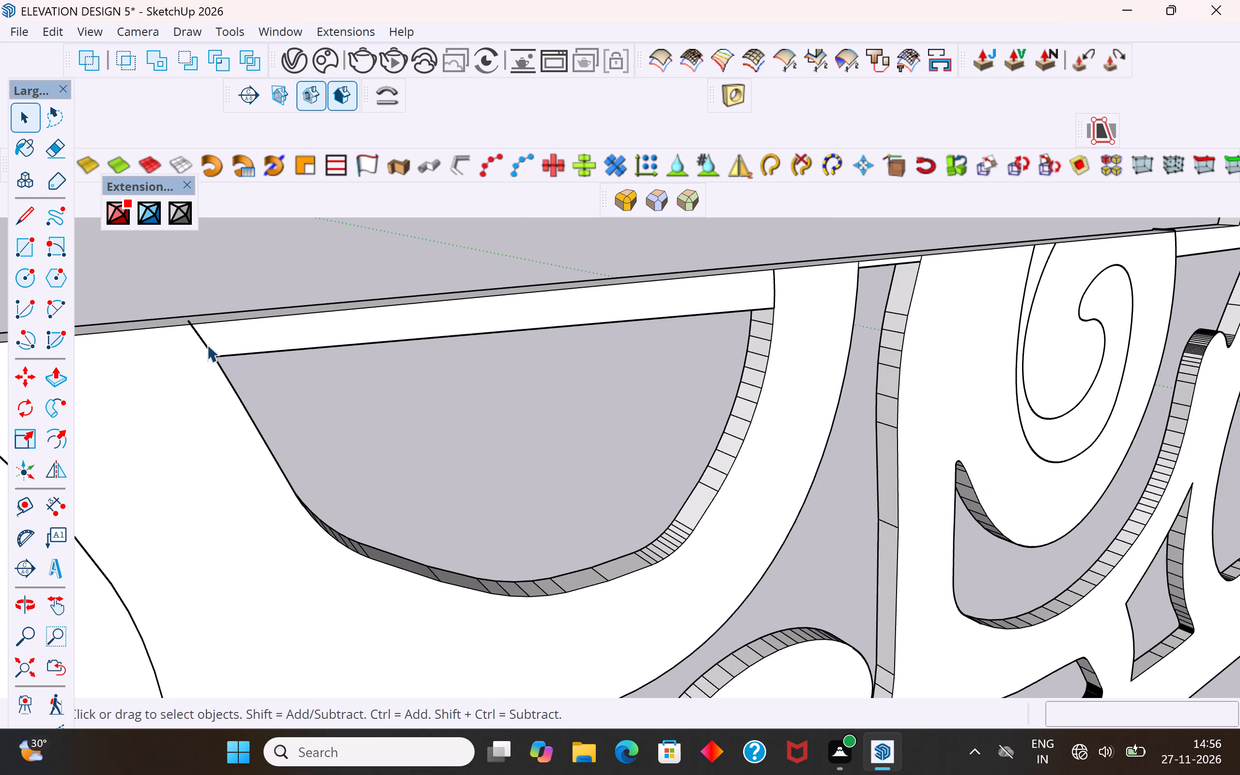
click(202, 342)
key(Delete)
click(188, 322)
key(Delete)
click(774, 286)
key(Delete)
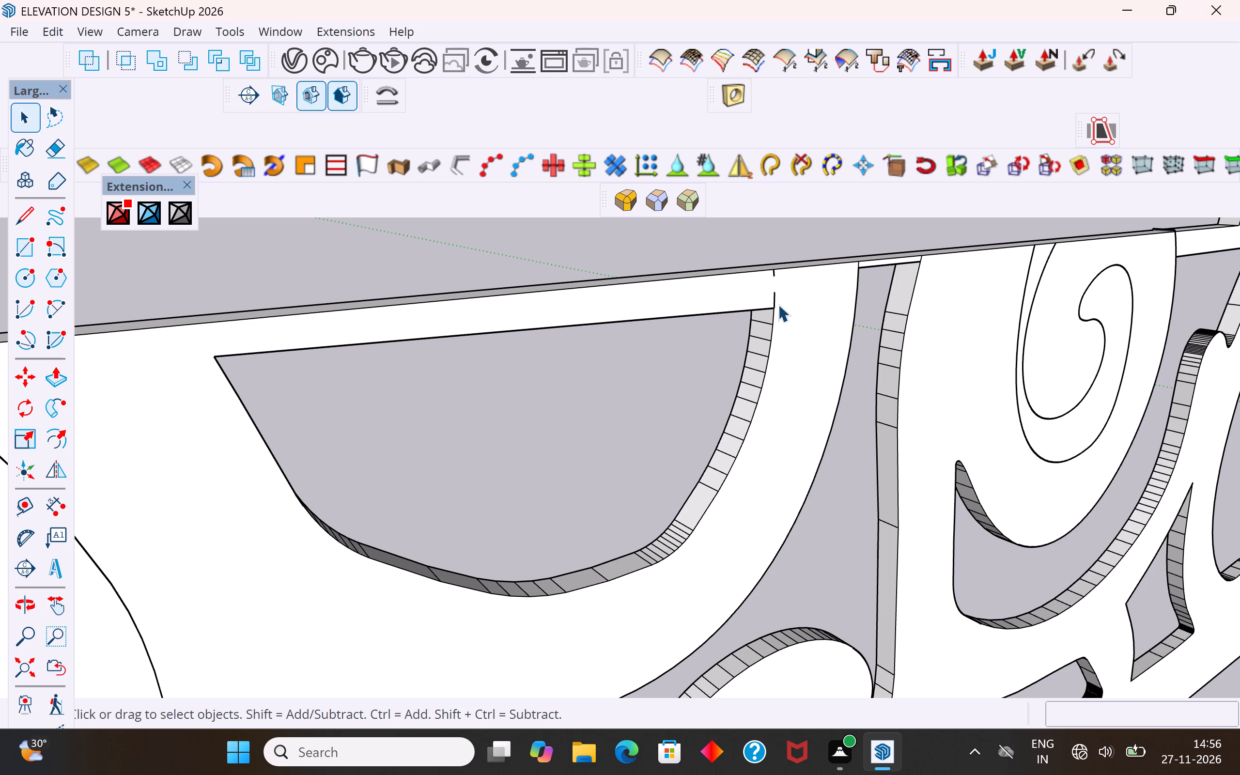
click(775, 295)
key(Delete)
click(772, 274)
key(Delete)
Erase the leftover edge fragments between the bowl-shaped opening's corner and the lower band's upper border.
click(57, 149)
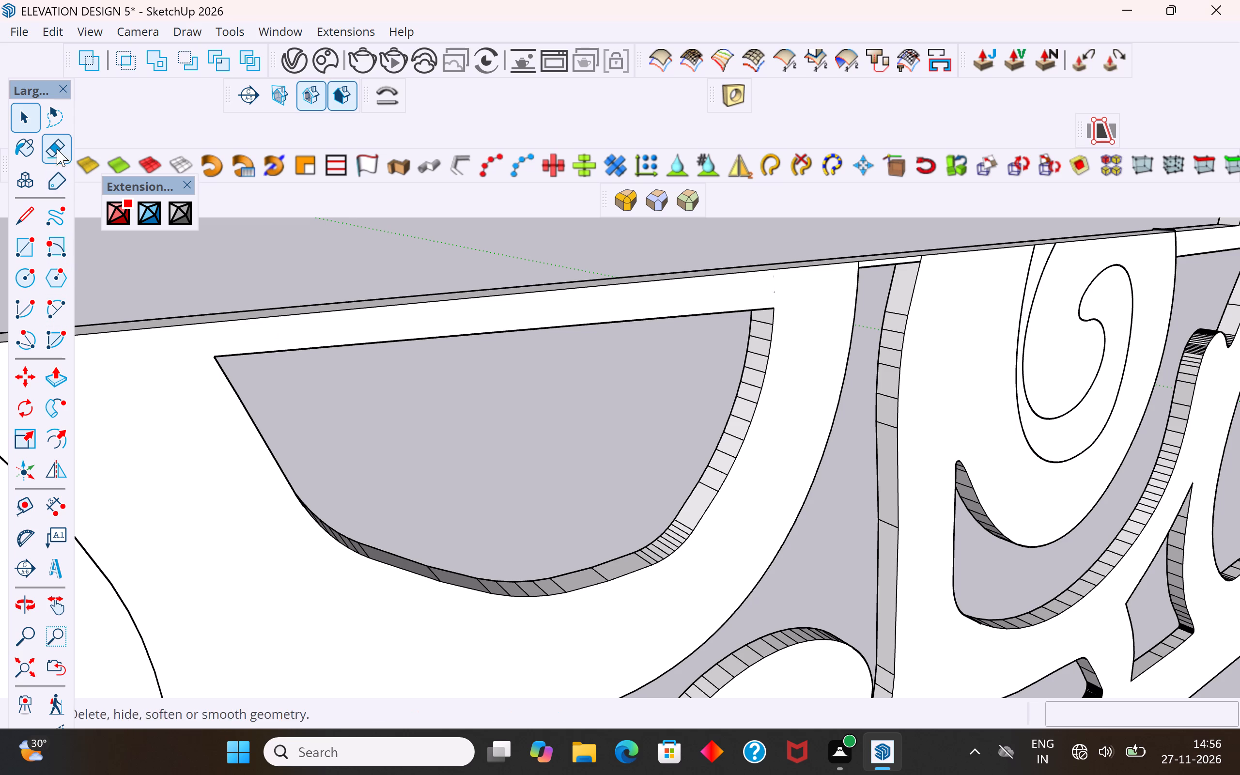
drag(774, 299, 774, 282)
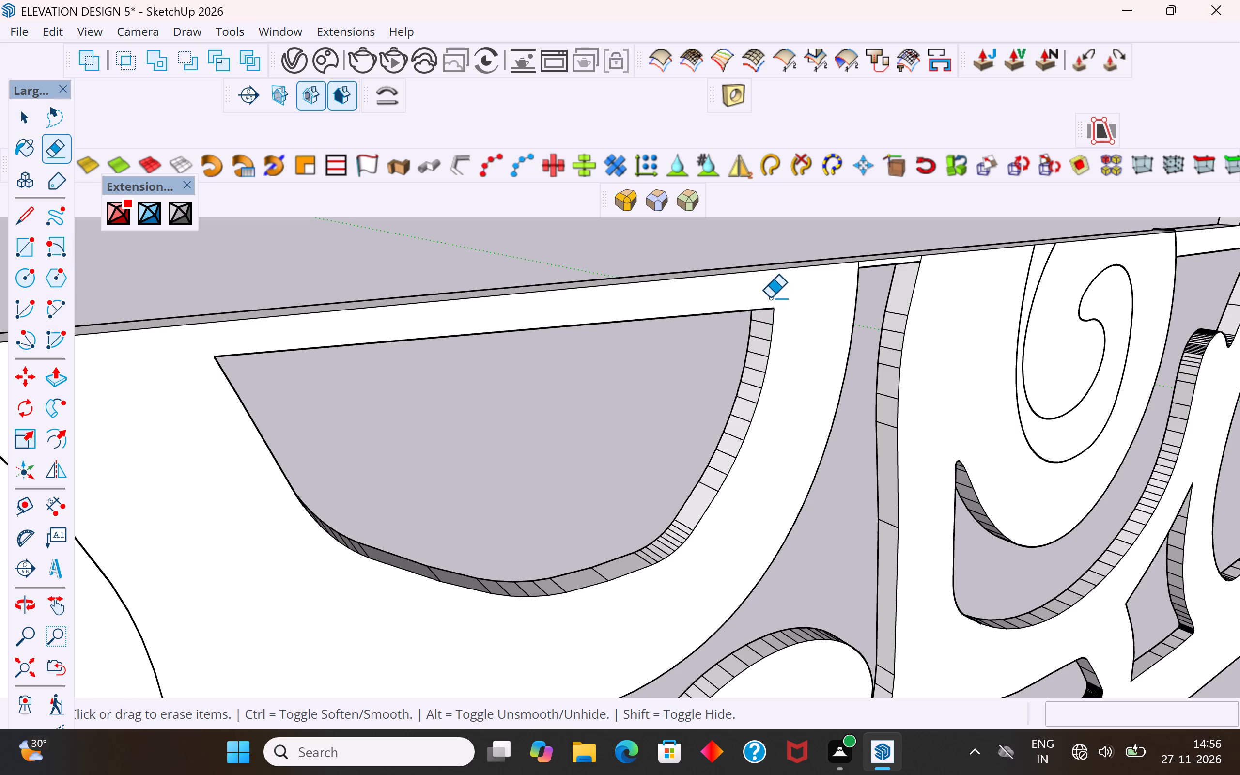
click(770, 297)
Examine the screen's lower band for scrollwork motifs that are still uncut.
scroll(777, 308, down, 5)
middle_drag(670, 394, 739, 390)
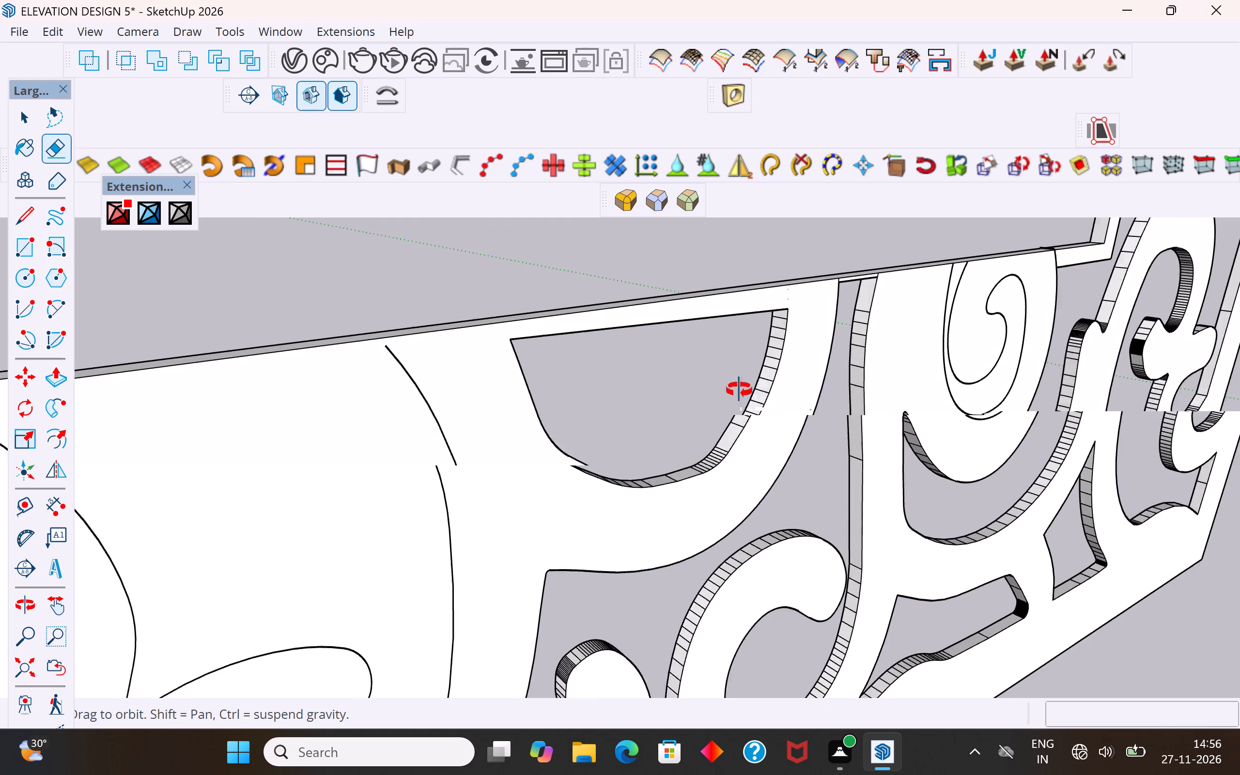
middle_drag(739, 390, 764, 391)
scroll(639, 409, down, 18)
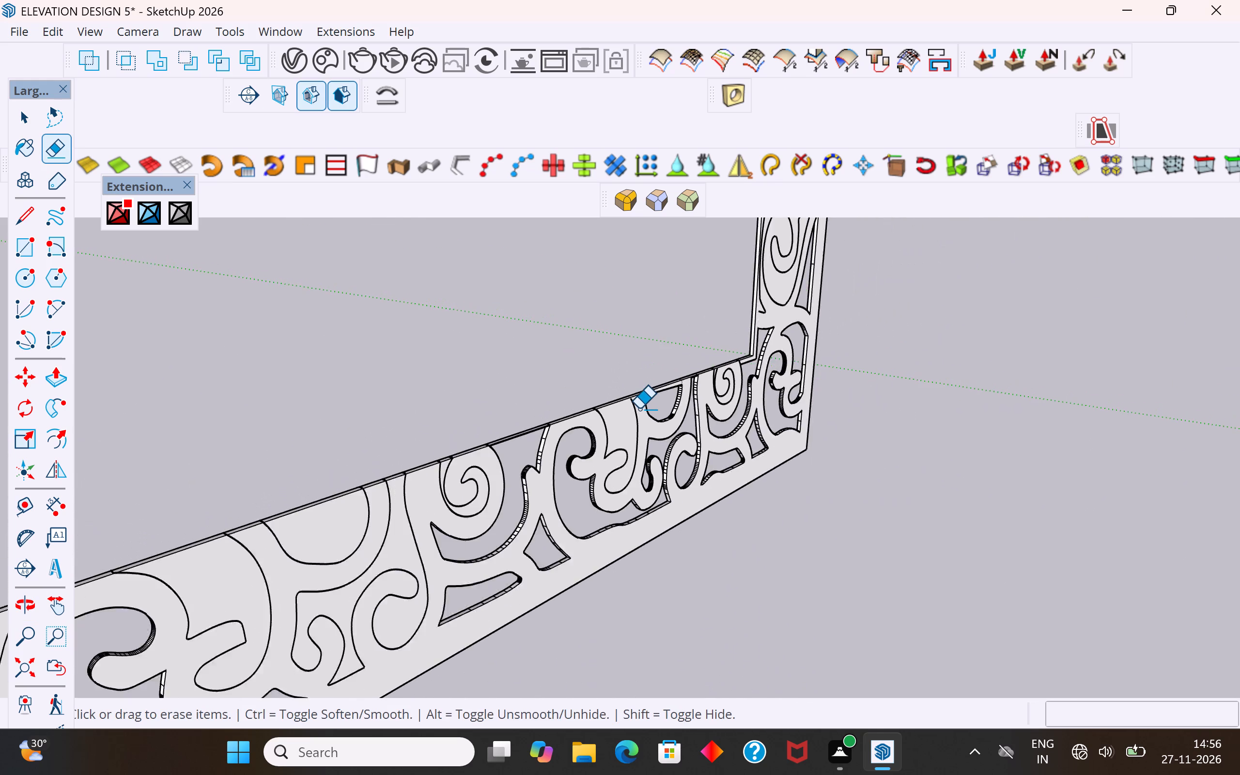
scroll(639, 409, down, 7)
click(31, 120)
click(333, 383)
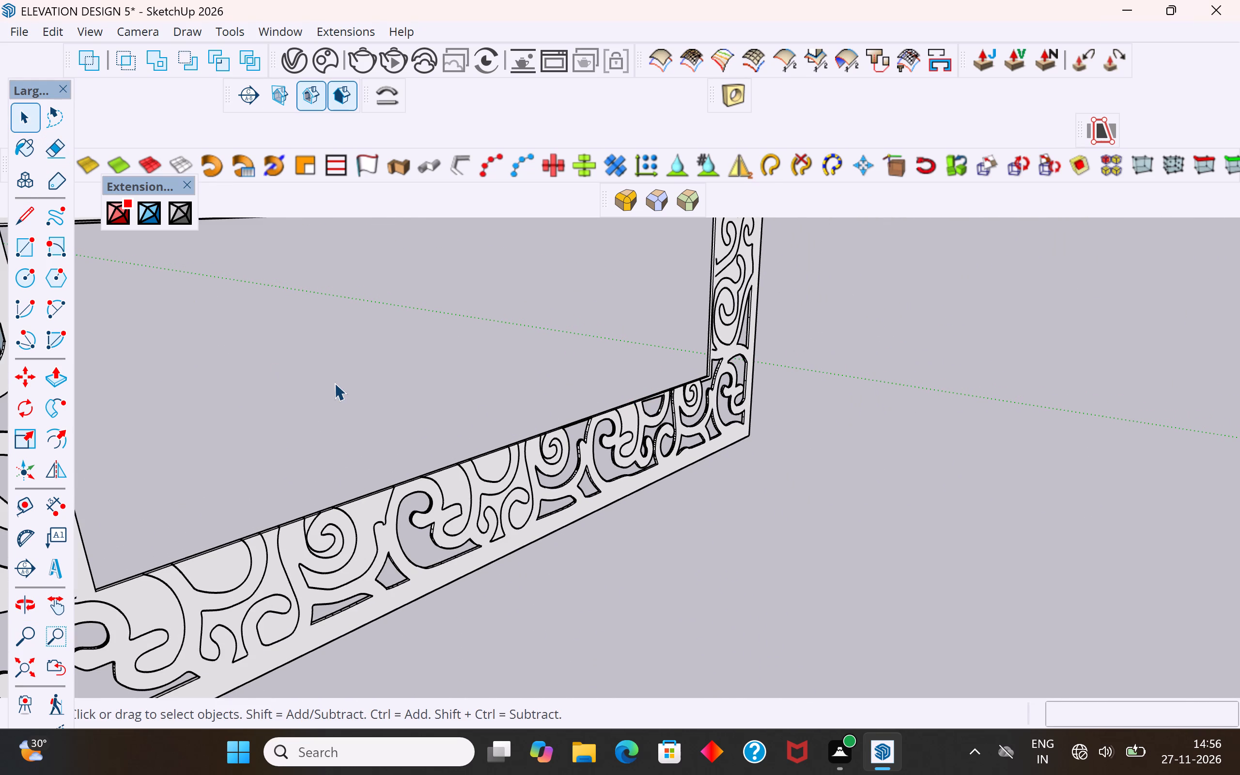
click(338, 383)
middle_drag(474, 500, 995, 439)
click(903, 517)
middle_drag(1019, 513, 364, 574)
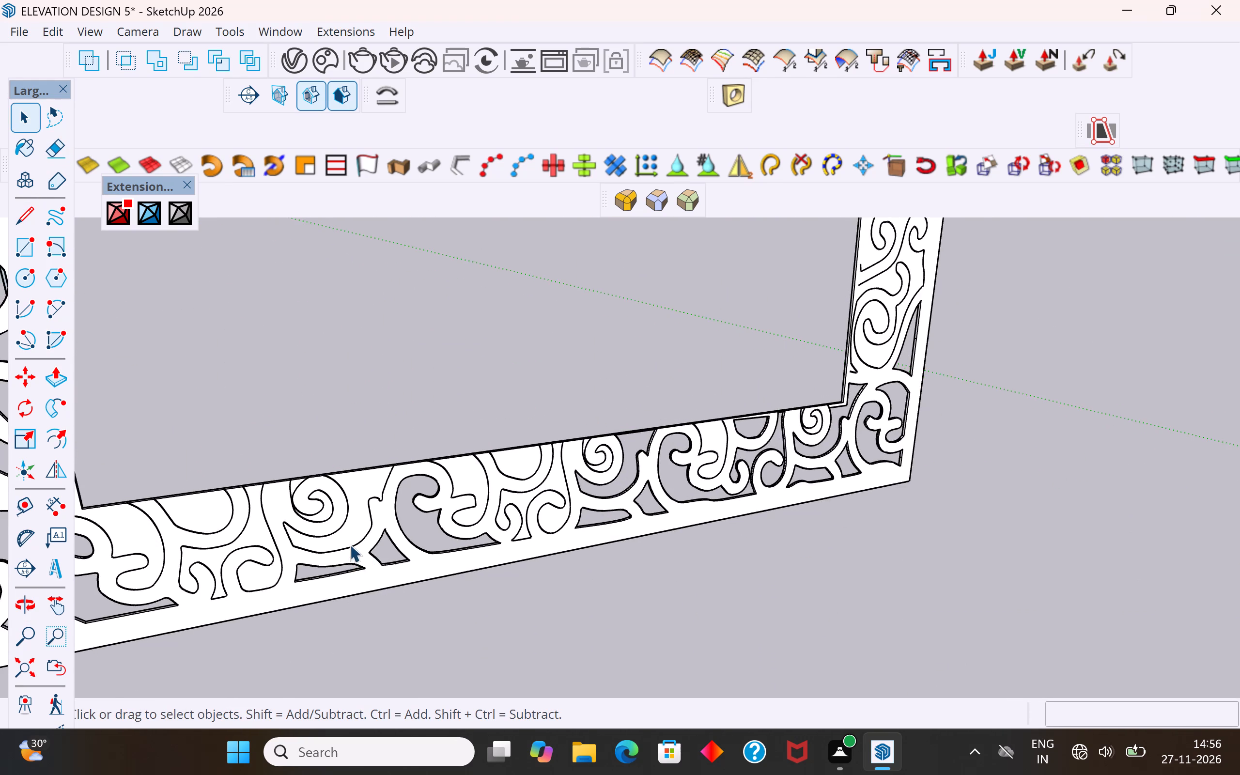
scroll(350, 544, up, 1)
scroll(679, 527, down, 5)
scroll(779, 527, down, 3)
Examine the side band's scrollwork and check whether its S-shaped motif is a separate face from the screen's main face.
middle_drag(778, 527, 620, 510)
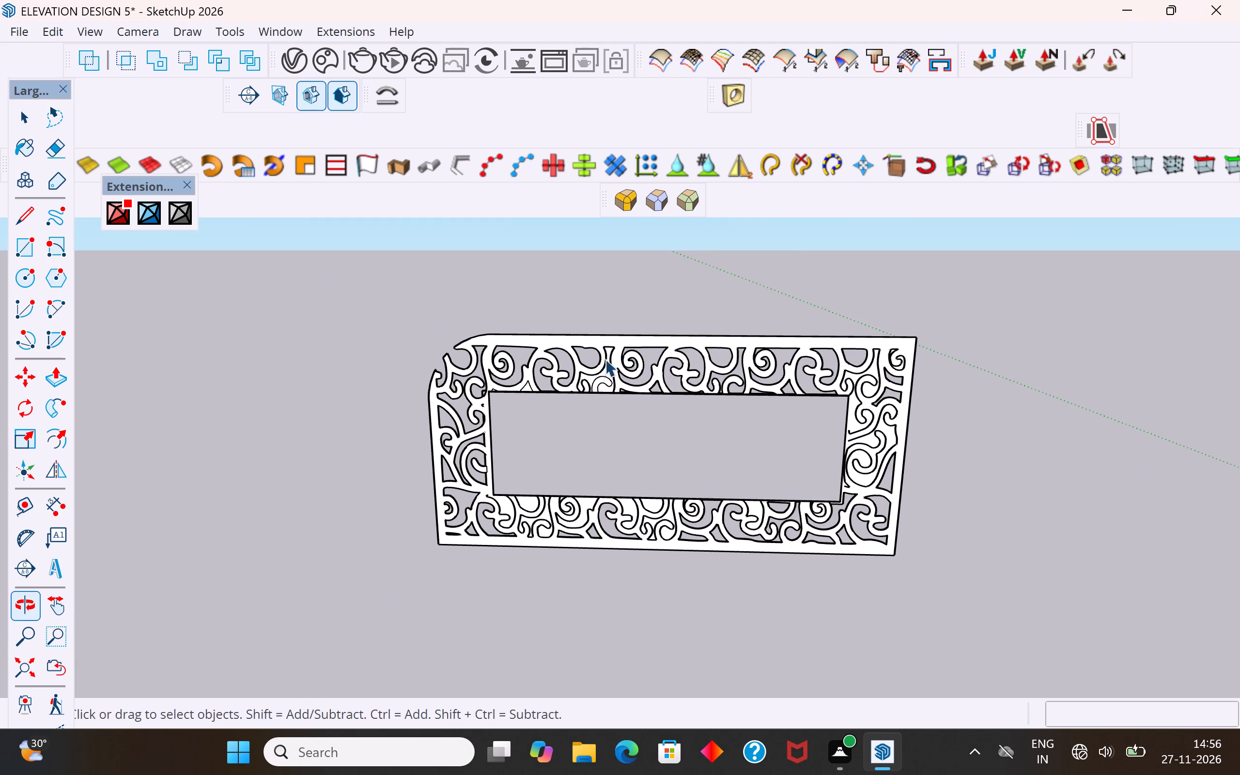
middle_drag(610, 349, 627, 315)
scroll(910, 468, up, 3)
scroll(816, 499, up, 4)
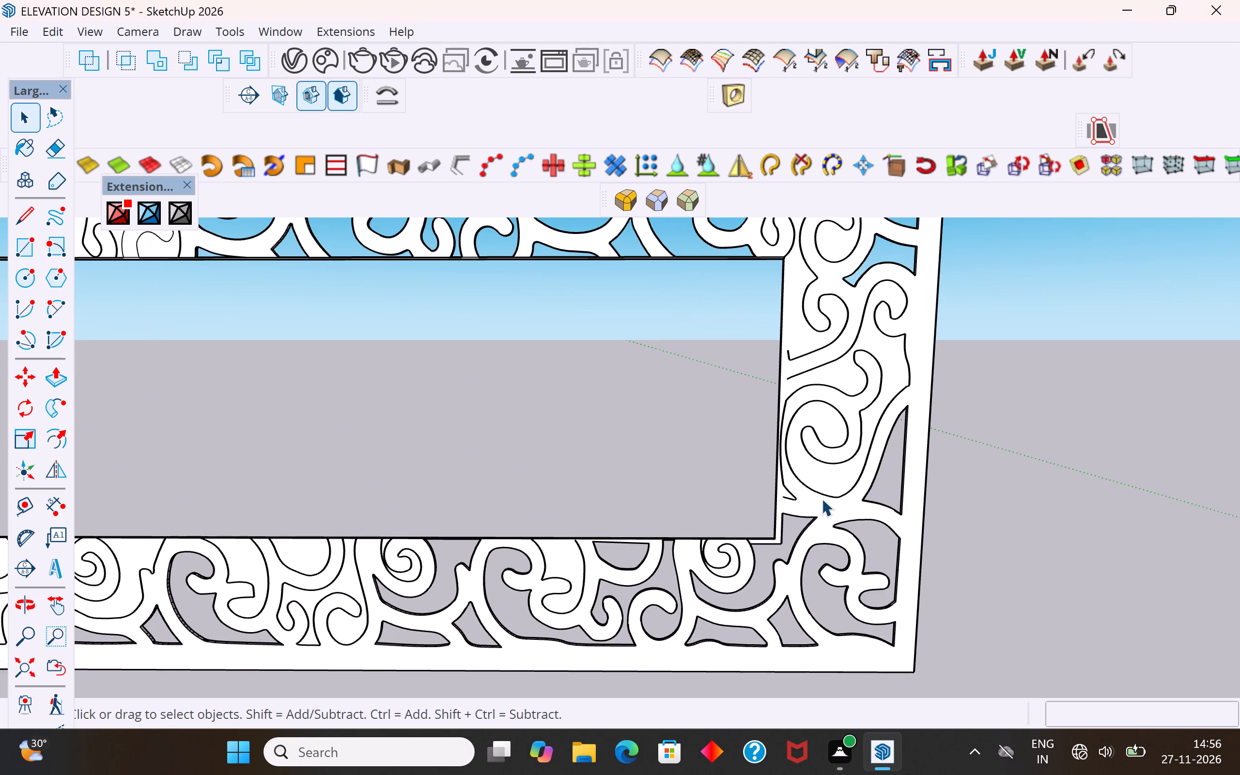
scroll(777, 561, down, 4)
middle_drag(831, 434, 837, 400)
scroll(822, 418, up, 4)
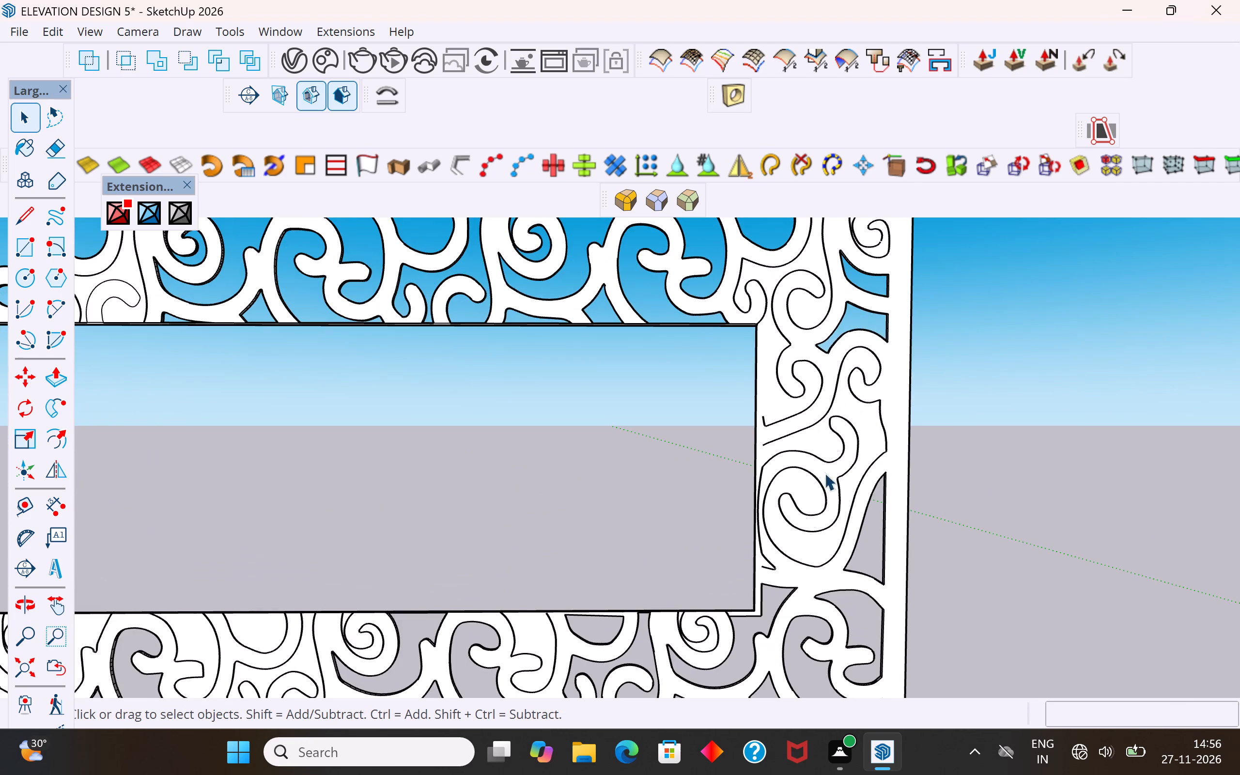
scroll(760, 554, down, 3)
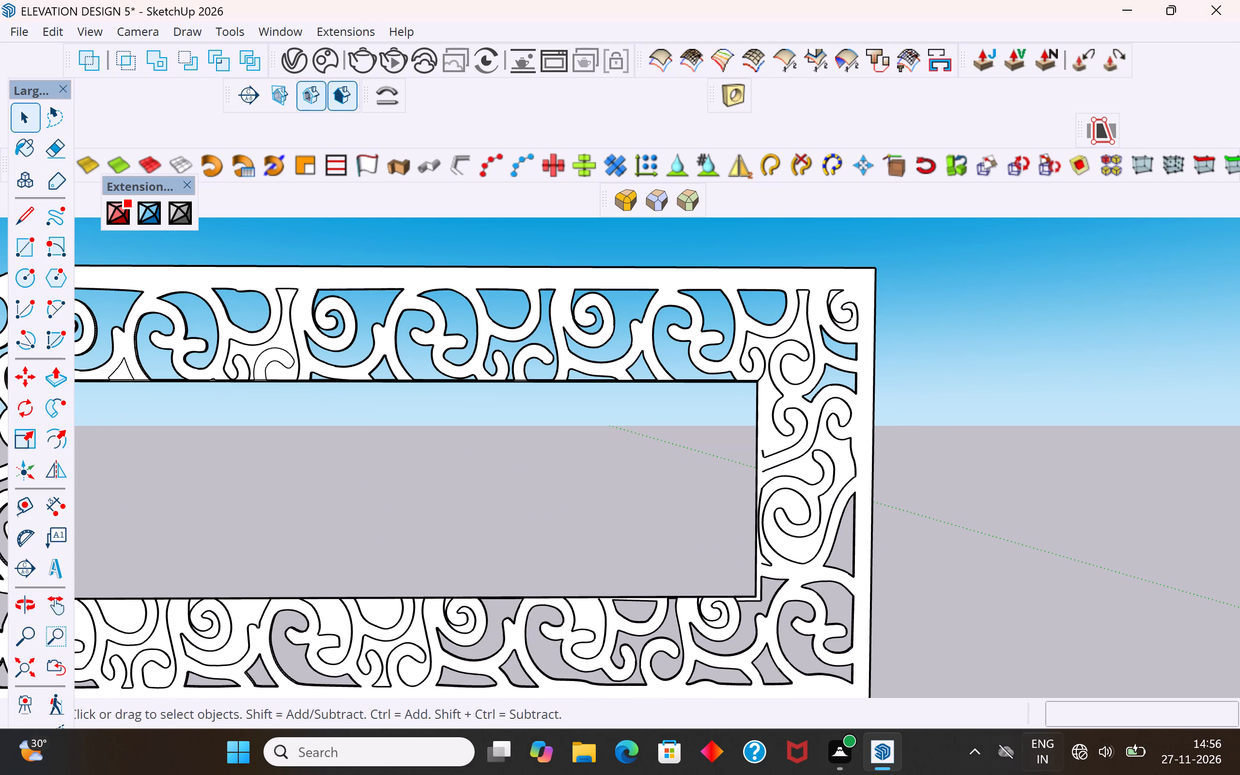
scroll(797, 460, up, 5)
middle_drag(851, 431, 853, 394)
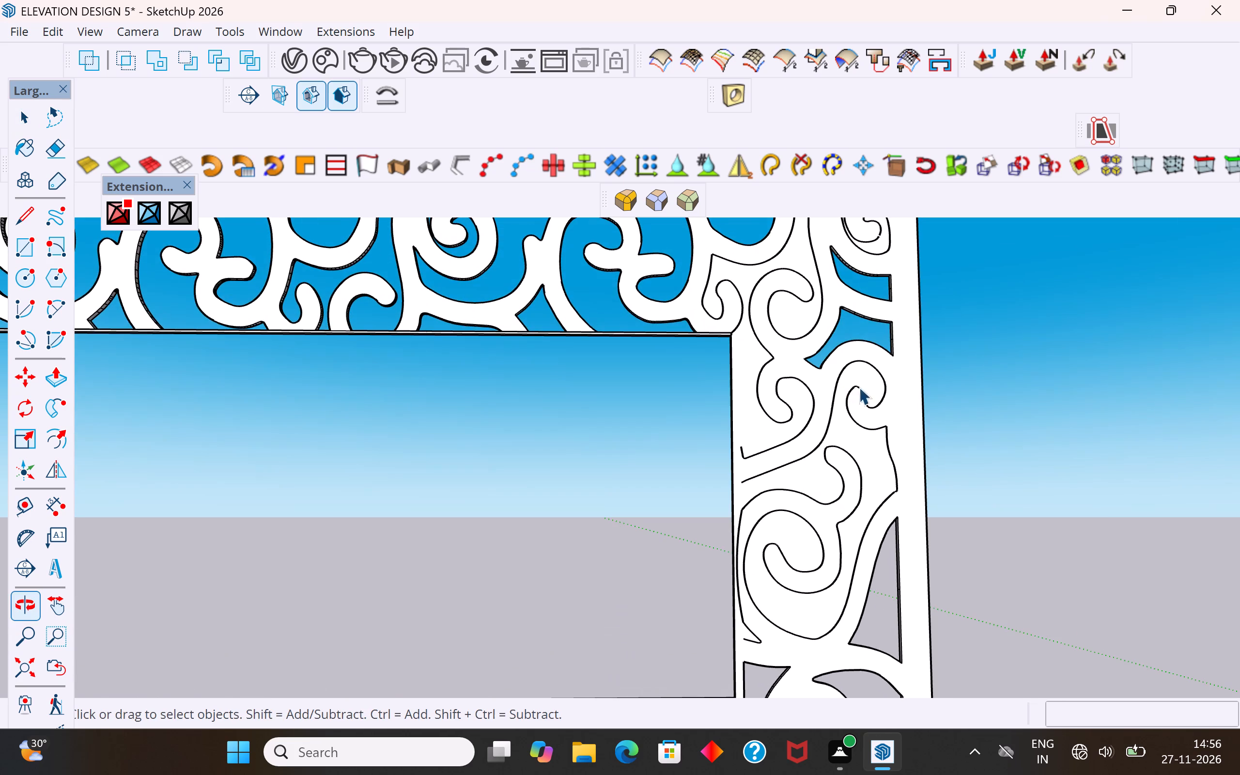
scroll(844, 410, down, 4)
middle_drag(859, 356, 858, 323)
scroll(816, 429, up, 2)
click(819, 424)
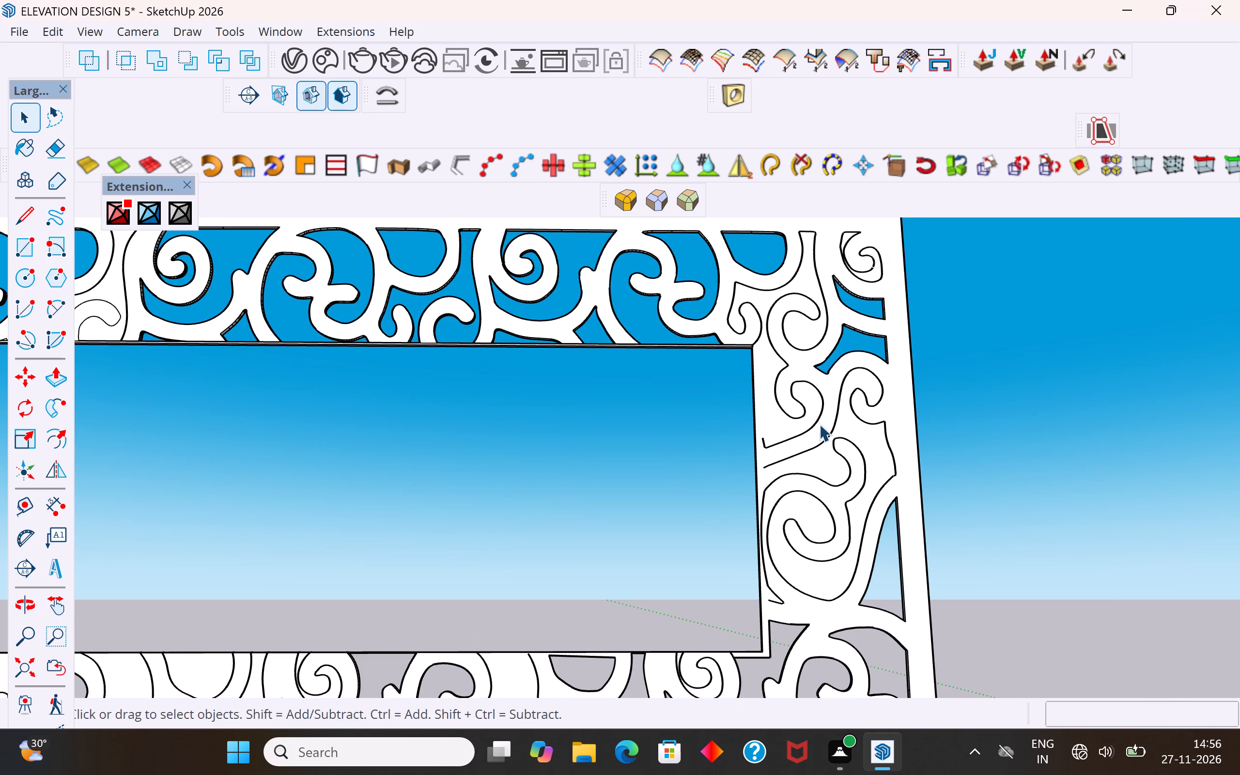
click(829, 427)
double_click(827, 421)
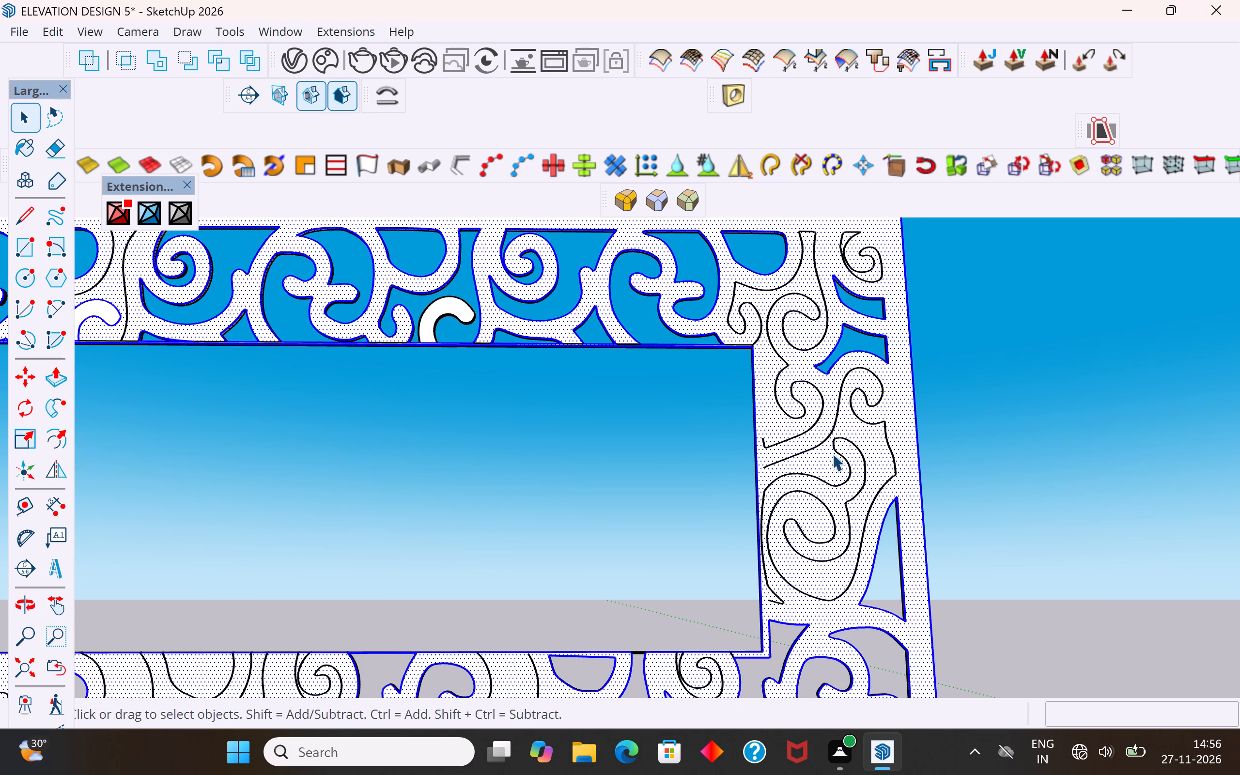
click(978, 464)
click(819, 430)
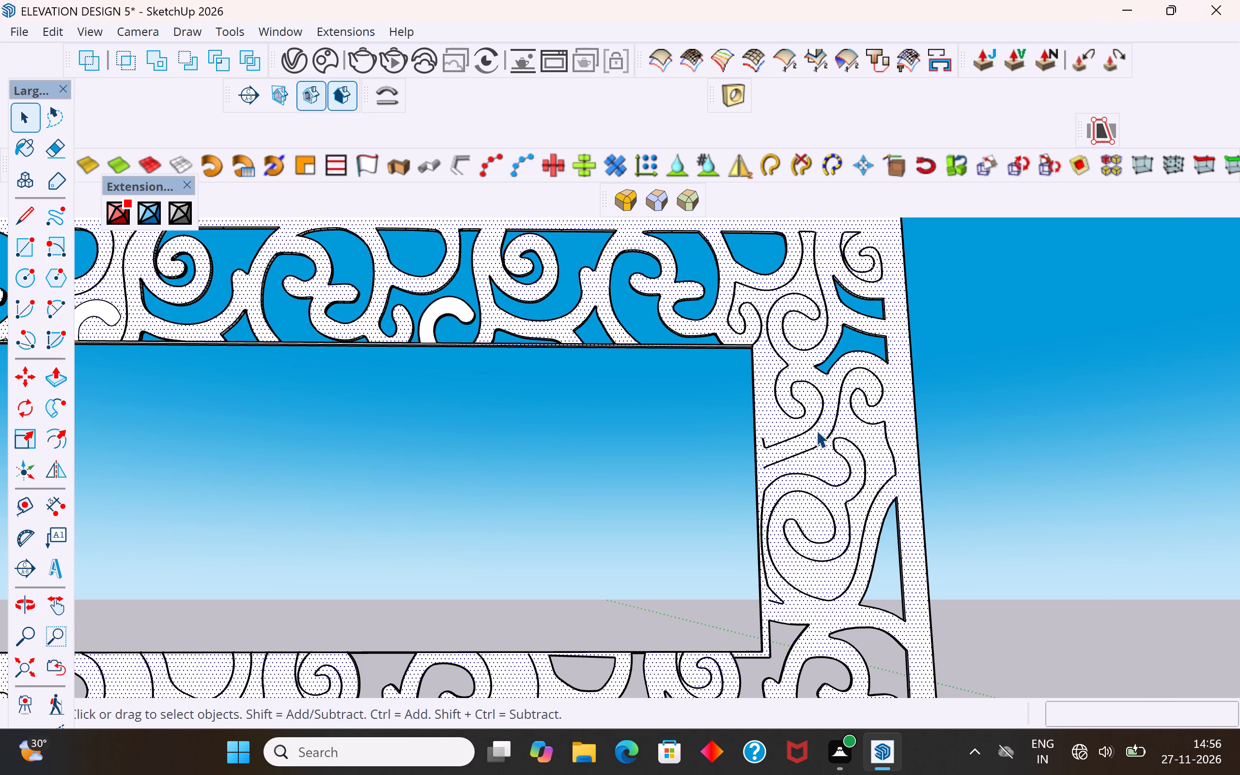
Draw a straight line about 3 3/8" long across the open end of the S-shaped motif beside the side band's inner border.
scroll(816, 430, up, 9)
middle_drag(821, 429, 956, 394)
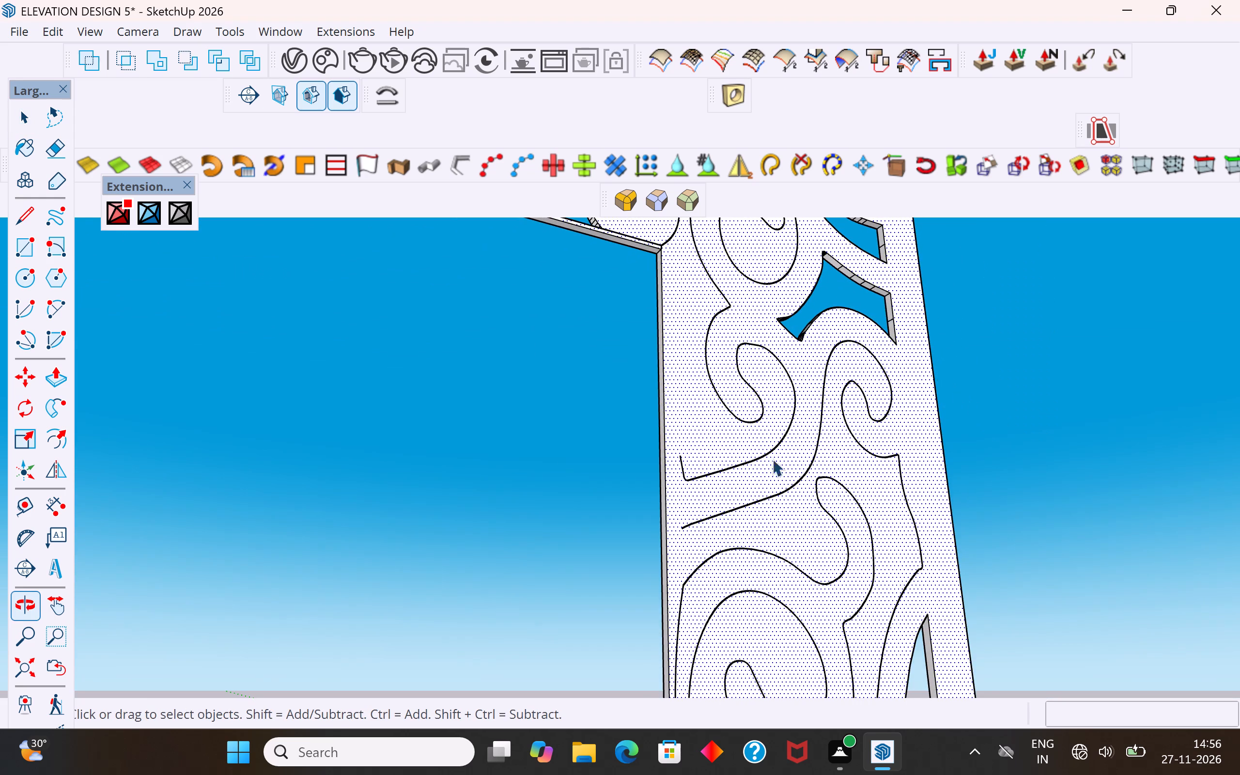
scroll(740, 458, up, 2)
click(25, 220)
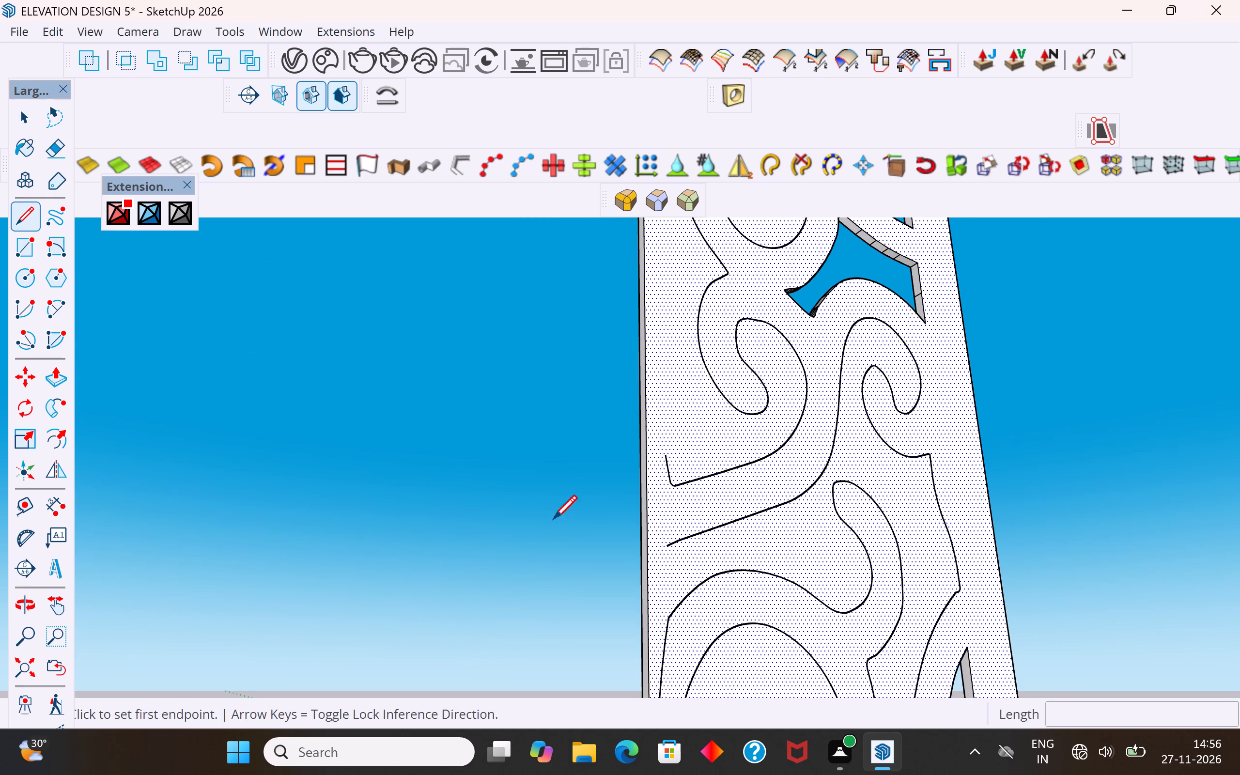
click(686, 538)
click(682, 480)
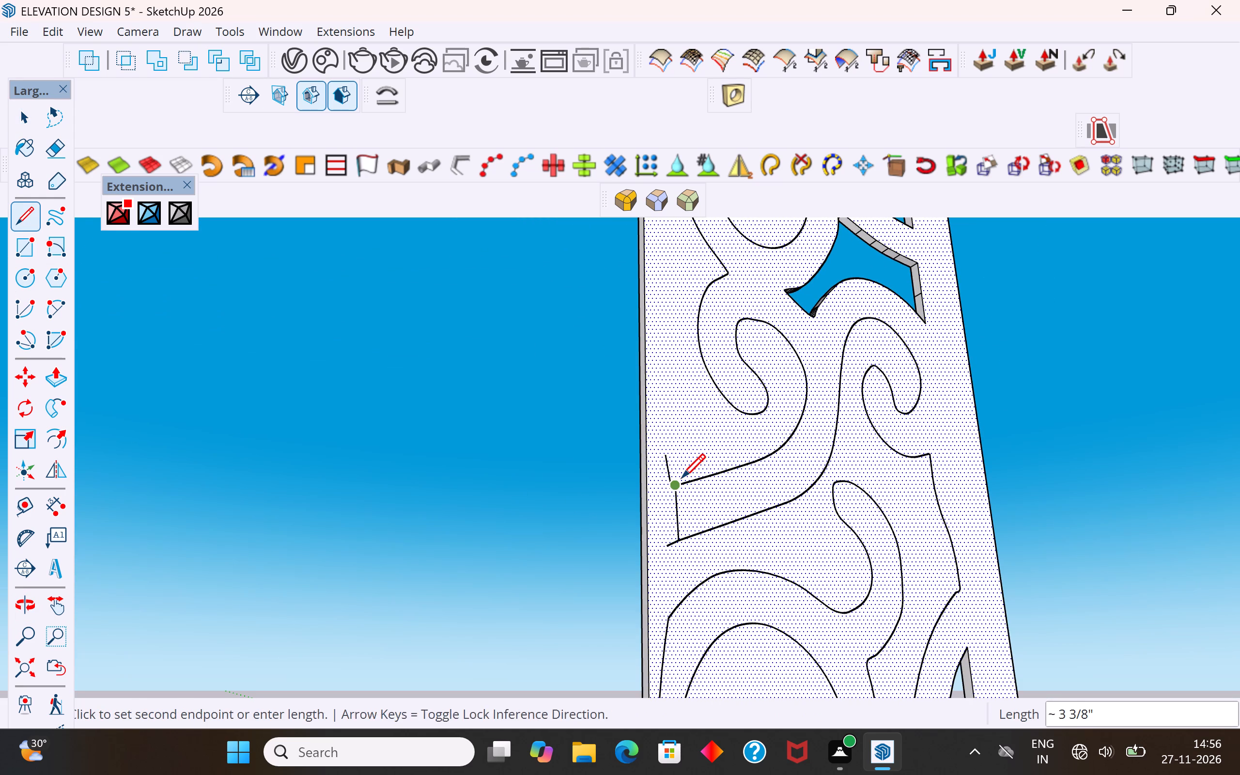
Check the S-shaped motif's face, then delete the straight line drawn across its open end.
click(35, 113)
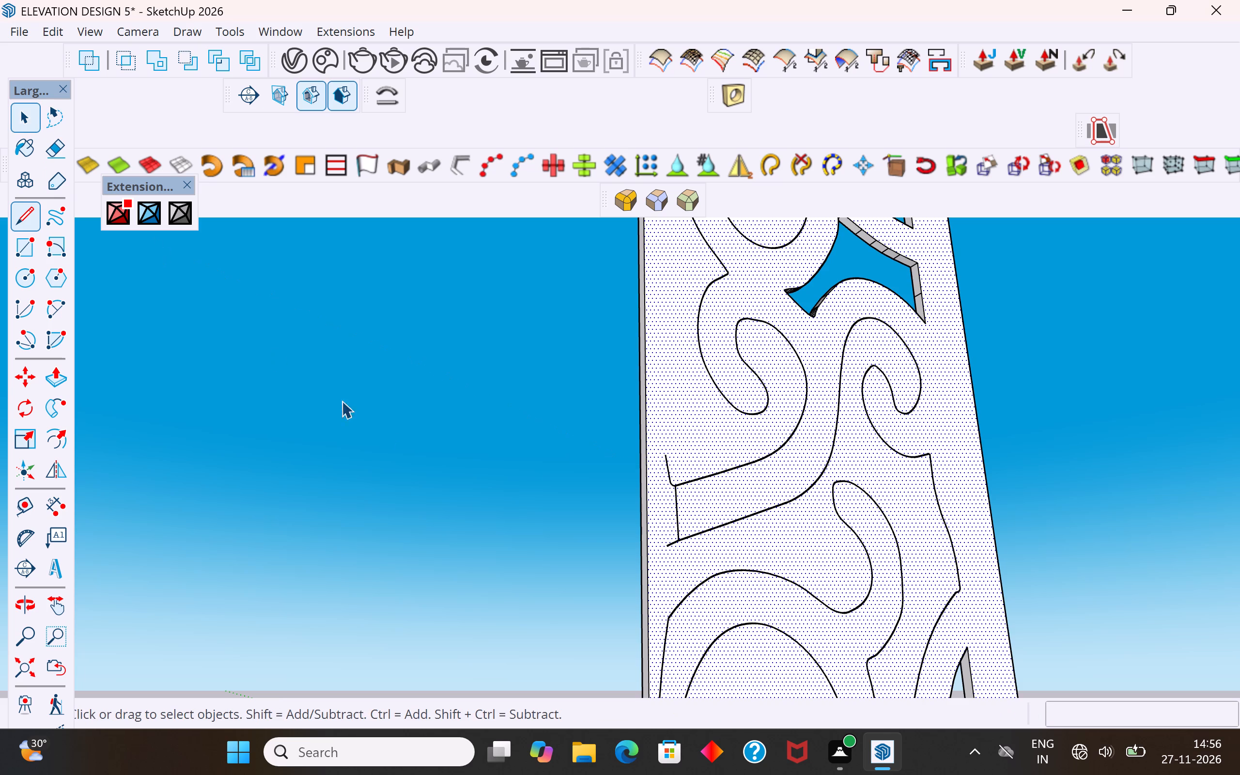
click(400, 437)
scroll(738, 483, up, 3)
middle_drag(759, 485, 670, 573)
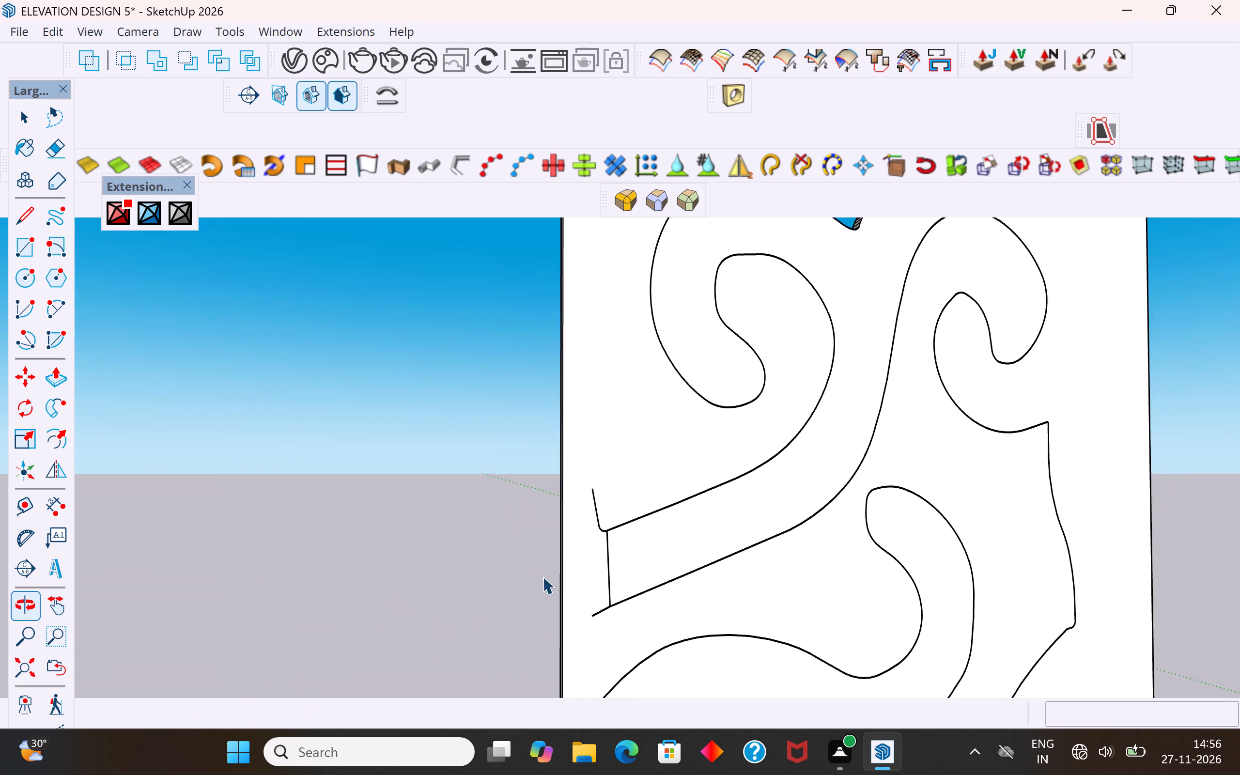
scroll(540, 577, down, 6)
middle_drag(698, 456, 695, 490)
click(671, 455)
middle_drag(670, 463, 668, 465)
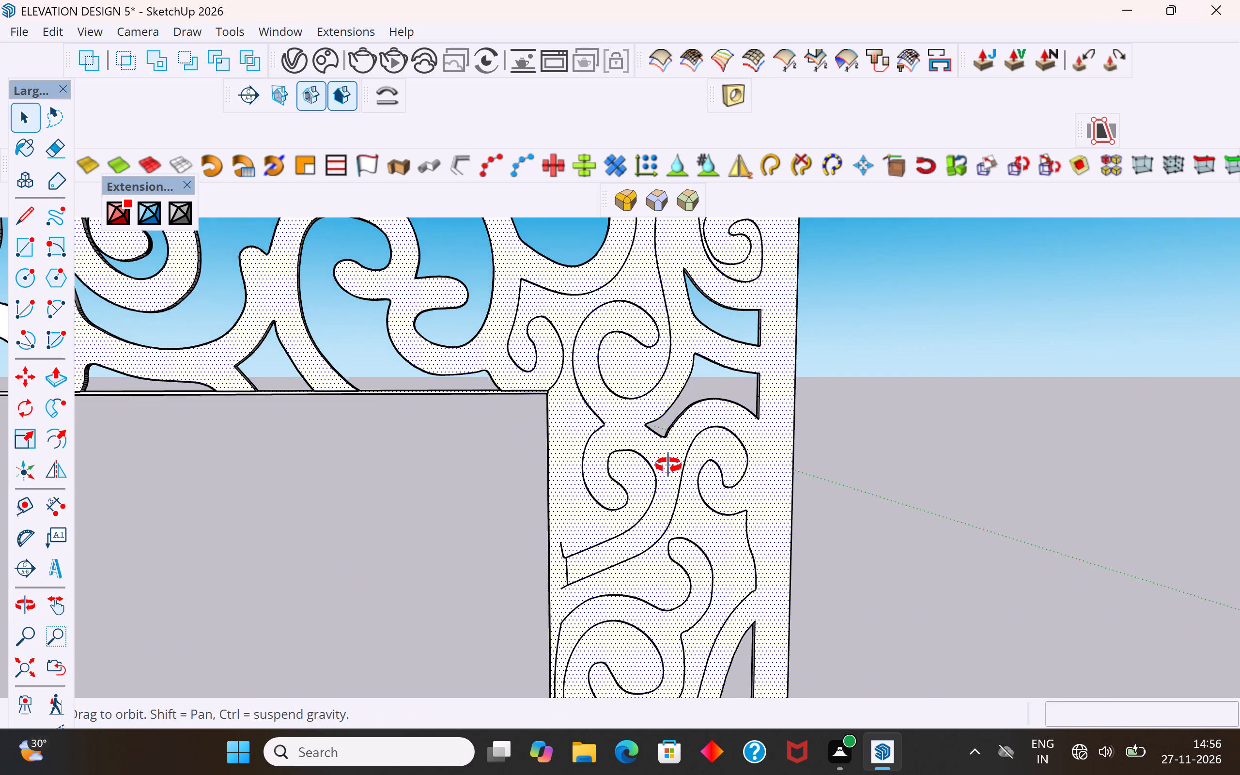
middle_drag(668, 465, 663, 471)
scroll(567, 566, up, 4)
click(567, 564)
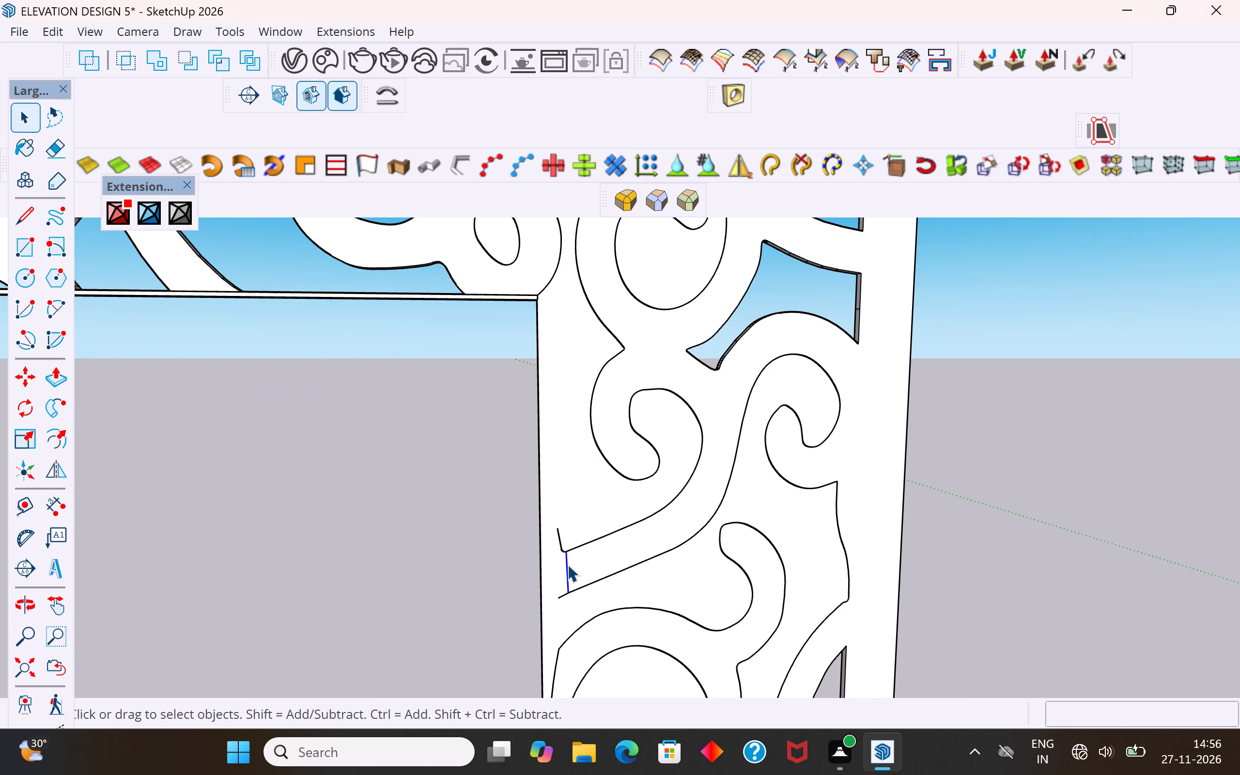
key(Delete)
Delete the short edge segments of the upturned stub at the S-shaped motif's open end on the side band.
click(562, 540)
click(560, 537)
key(Delete)
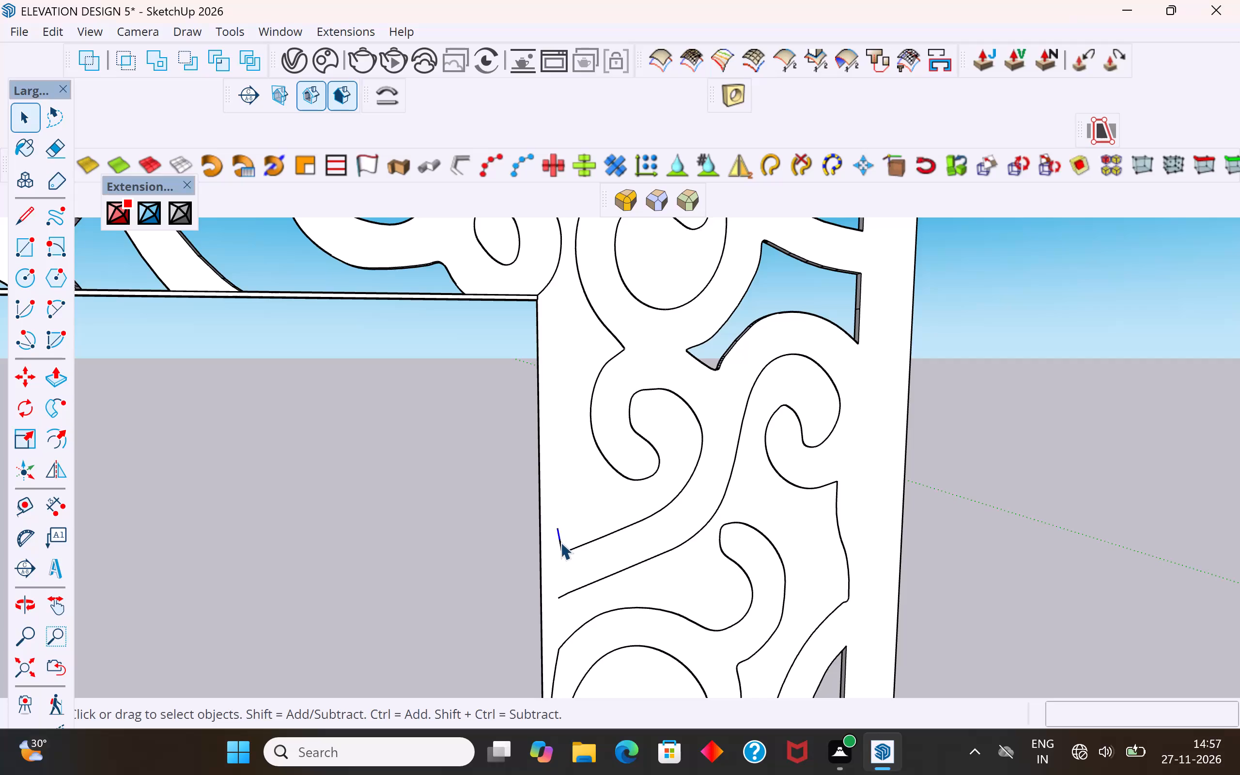
click(560, 545)
key(Delete)
click(562, 550)
key(Delete)
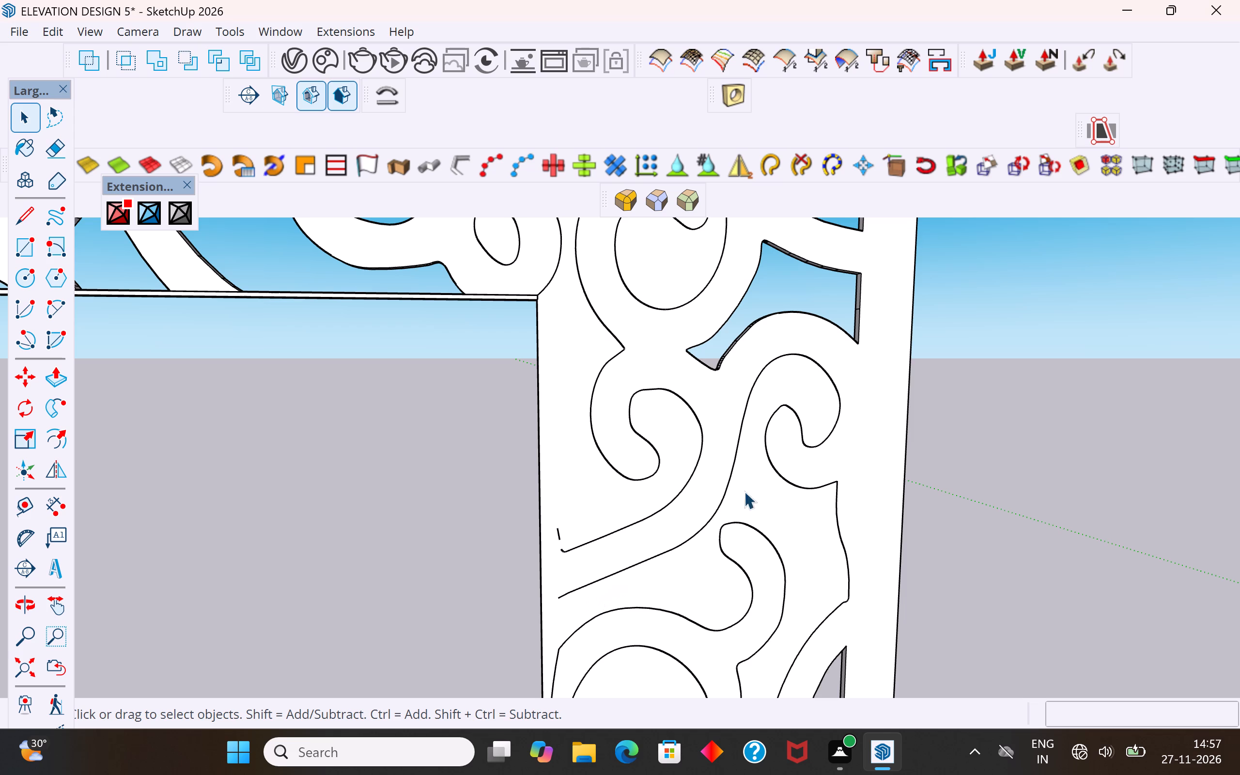
Check which motifs in the side band and upper corner are still joined to the screen's main face.
scroll(681, 568, down, 13)
middle_drag(852, 541, 690, 583)
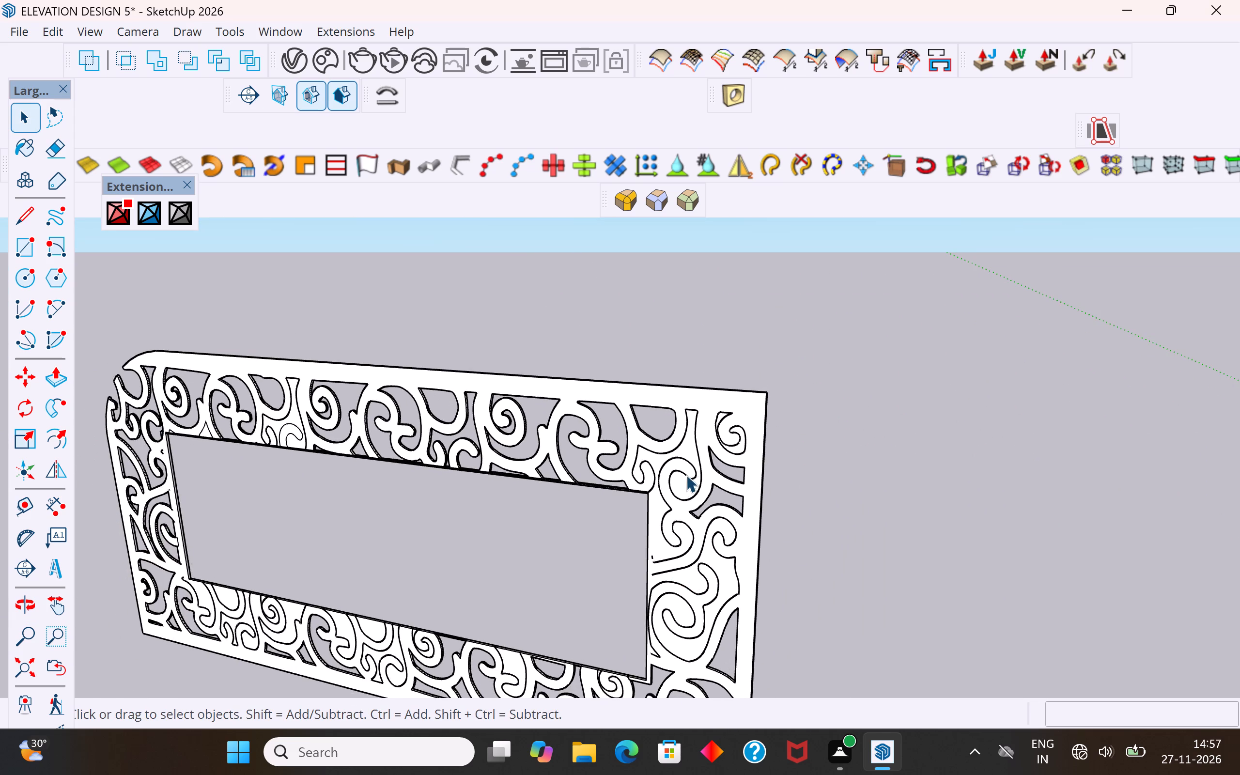
scroll(685, 462, up, 4)
click(683, 486)
middle_drag(708, 489, 787, 483)
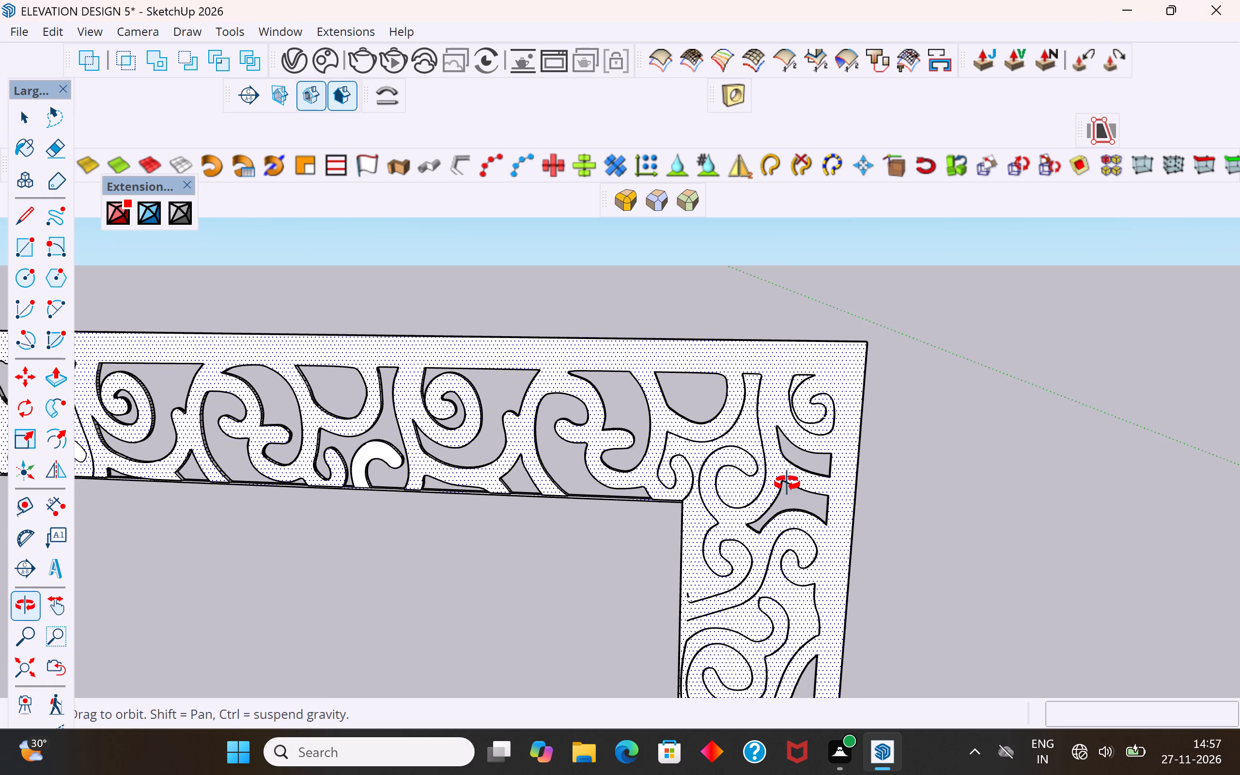
middle_drag(787, 483, 789, 418)
click(823, 375)
middle_drag(919, 387, 820, 572)
click(960, 518)
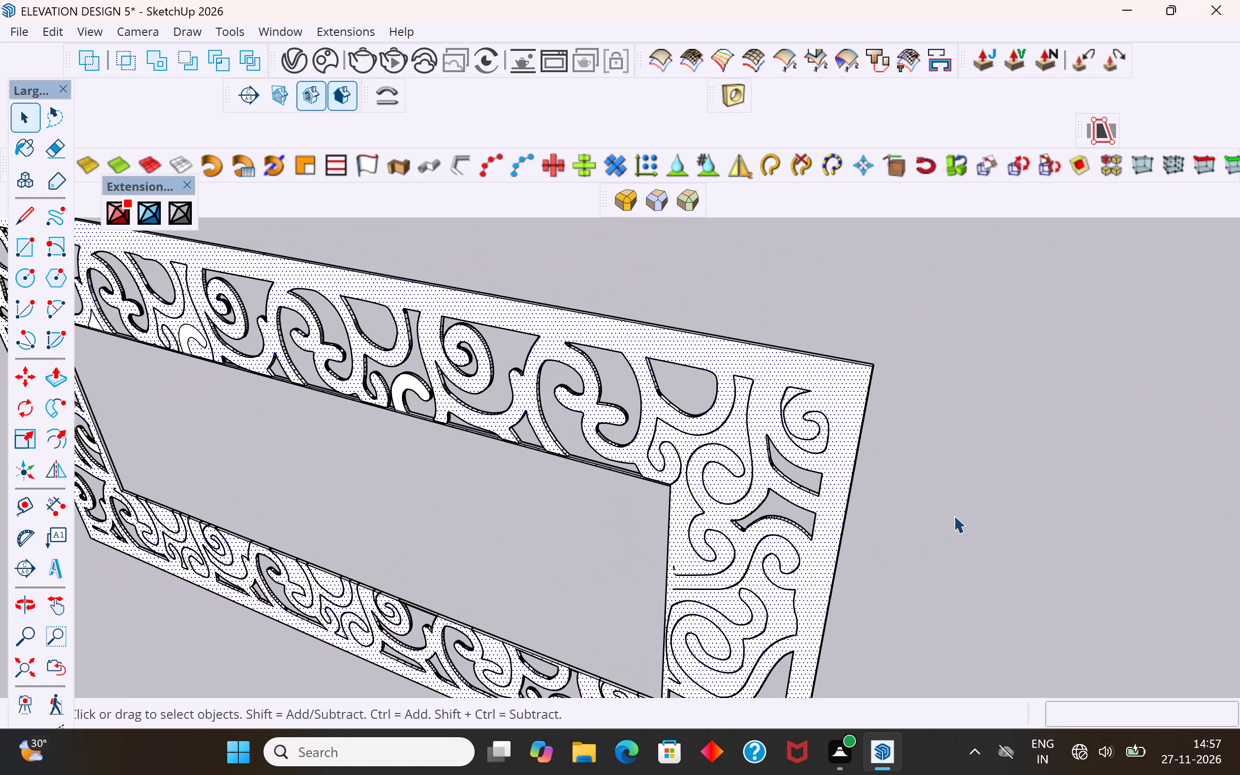
Draw a line about 3/16" long to bridge the gap in the inner curve of the upper corner's spiral motif.
scroll(829, 440, up, 17)
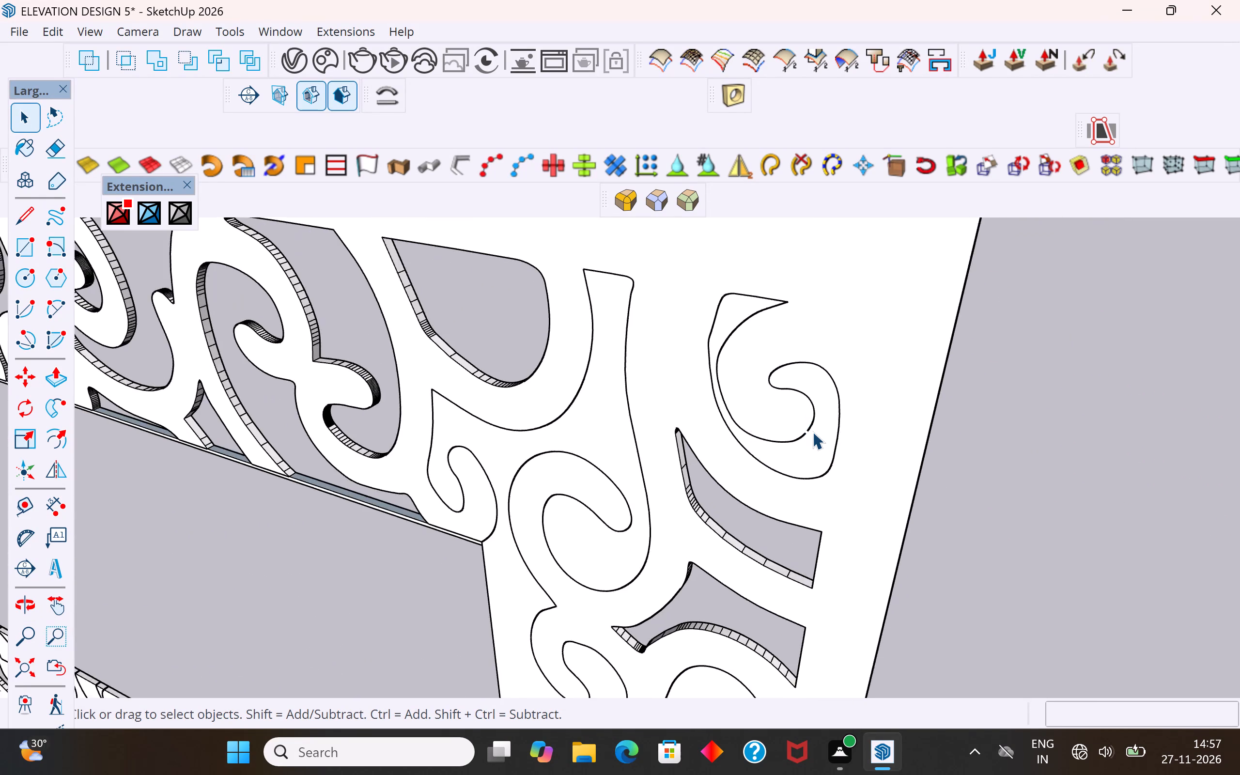
scroll(812, 432, up, 13)
middle_drag(809, 428, 821, 386)
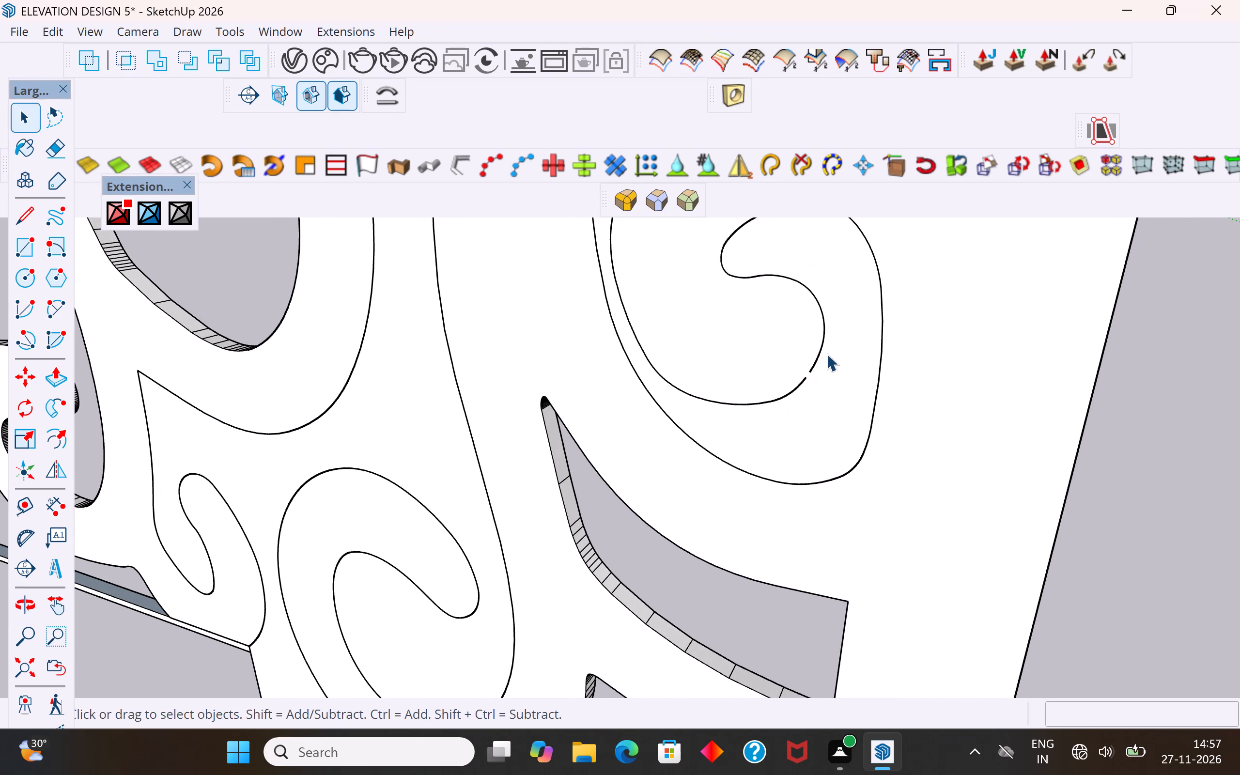
scroll(826, 353, up, 4)
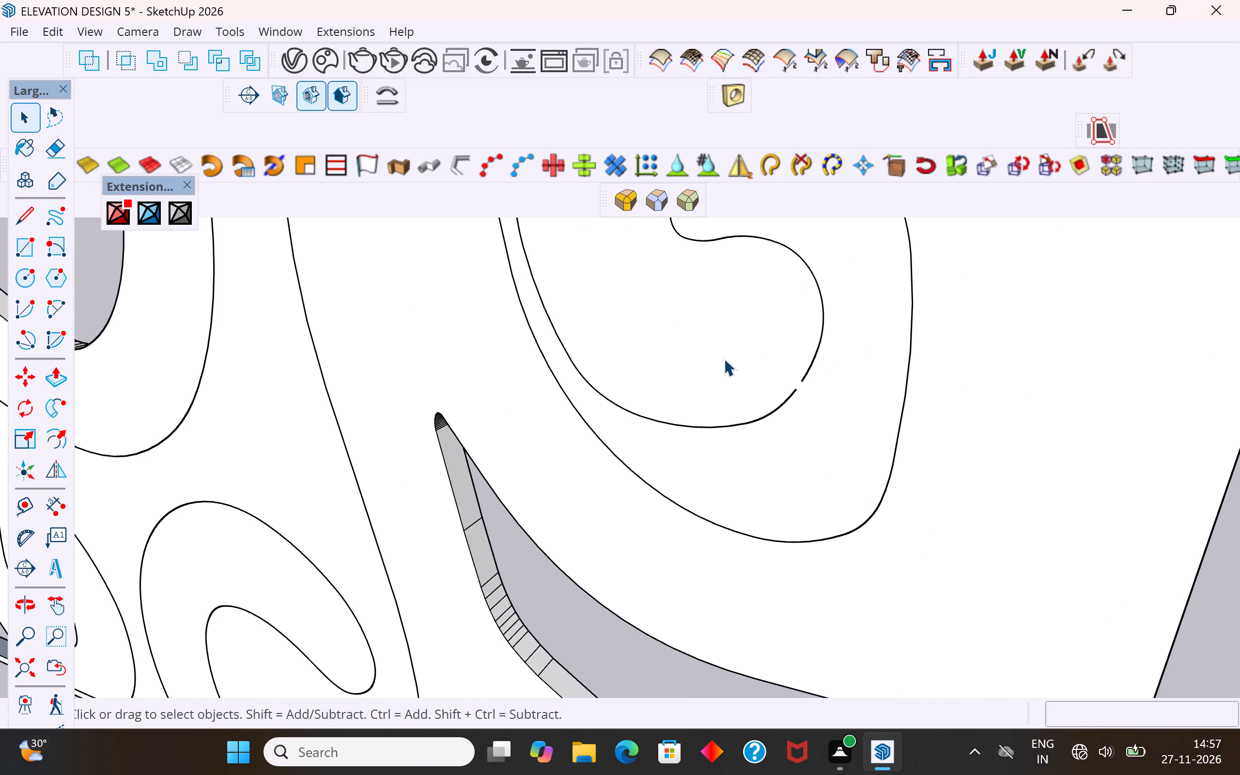
click(33, 224)
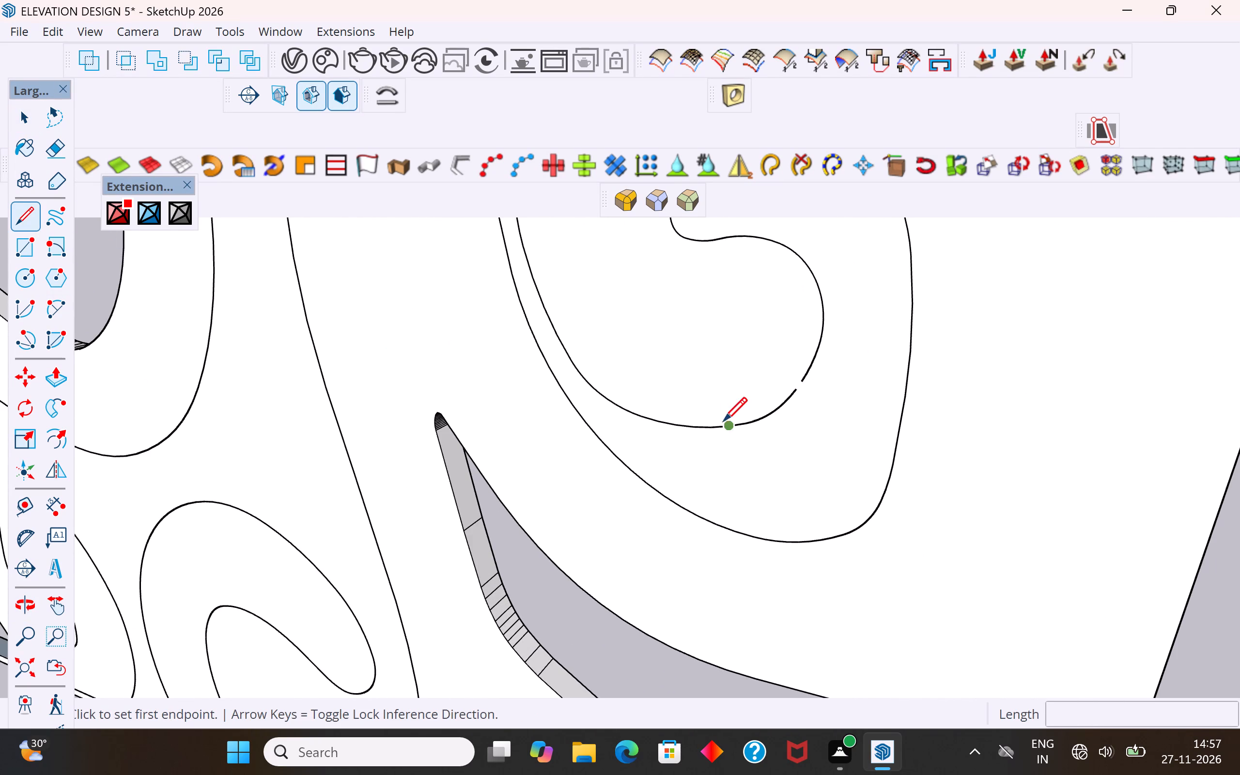
scroll(728, 415, up, 4)
scroll(817, 377, up, 10)
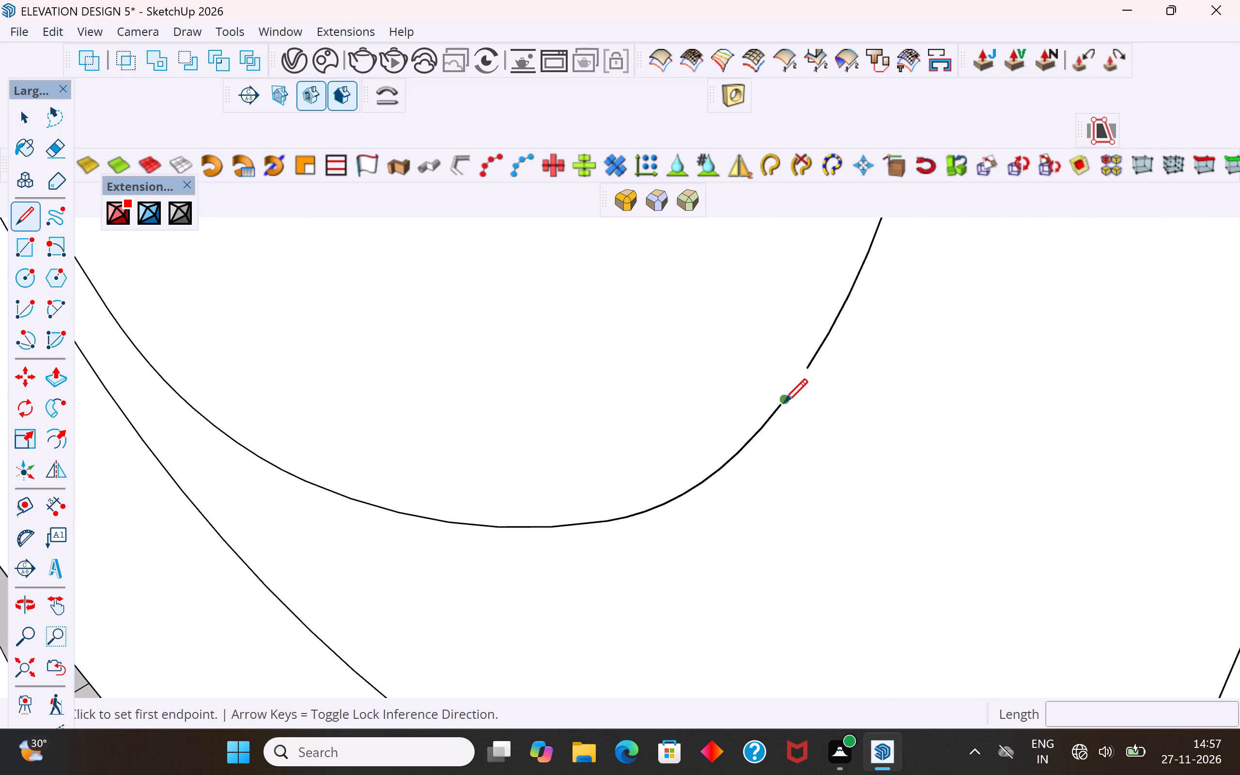
click(785, 404)
click(810, 369)
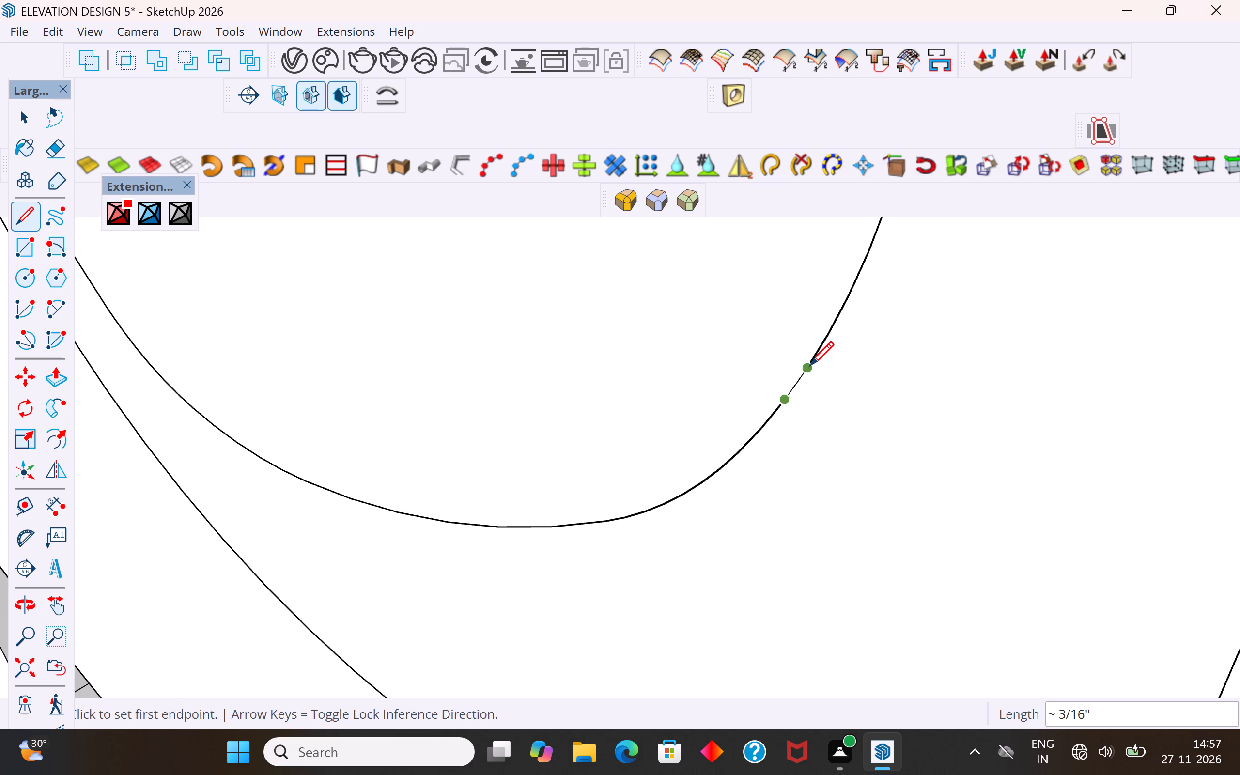
Push the upper corner spiral motif's face about 3/4" through the screen's thickness to cut the opening.
click(34, 112)
scroll(453, 374, down, 6)
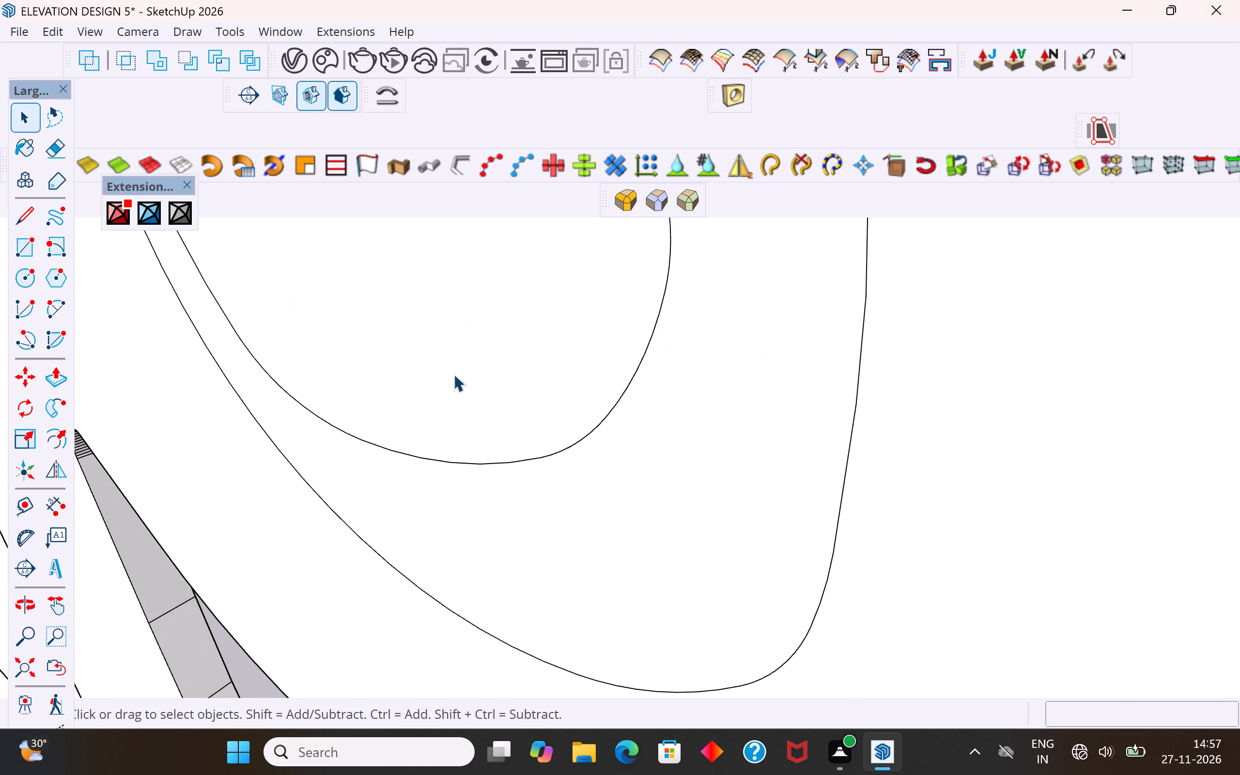
scroll(453, 374, down, 14)
click(486, 409)
middle_drag(709, 431, 673, 384)
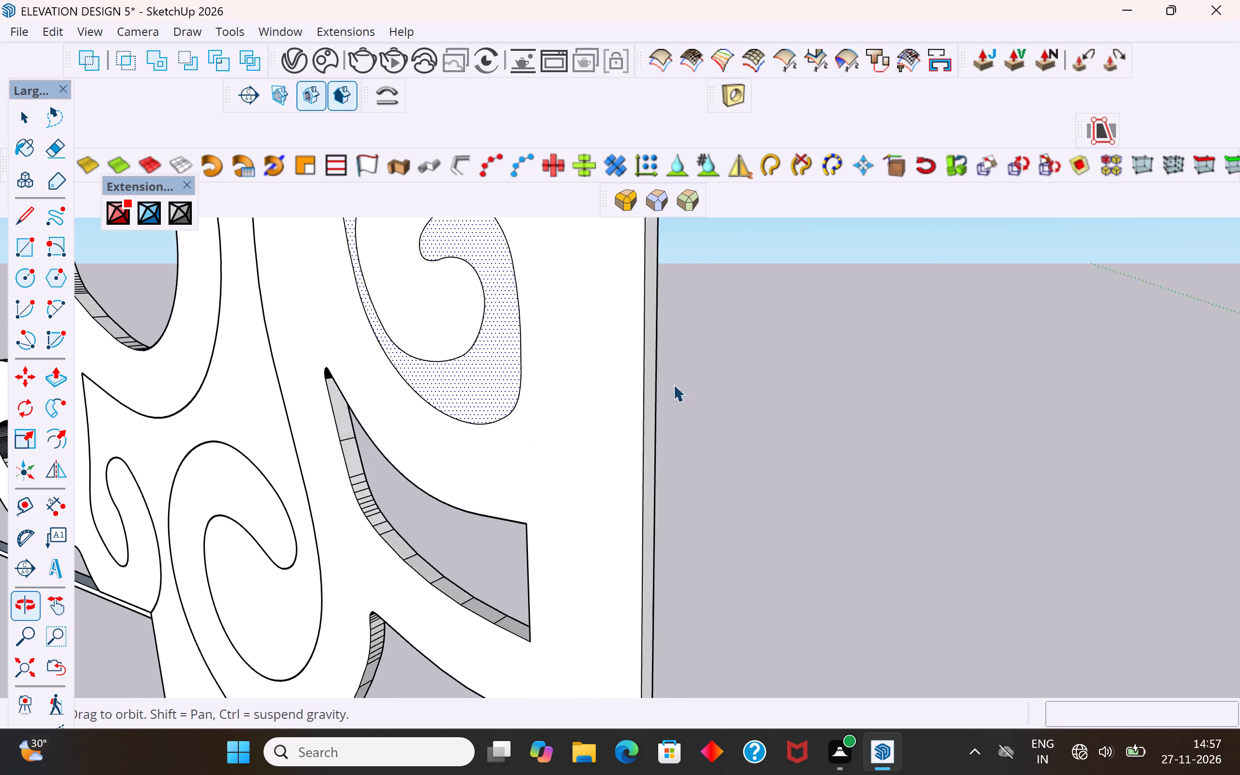
middle_drag(673, 384, 674, 384)
scroll(677, 491, down, 3)
scroll(657, 465, up, 9)
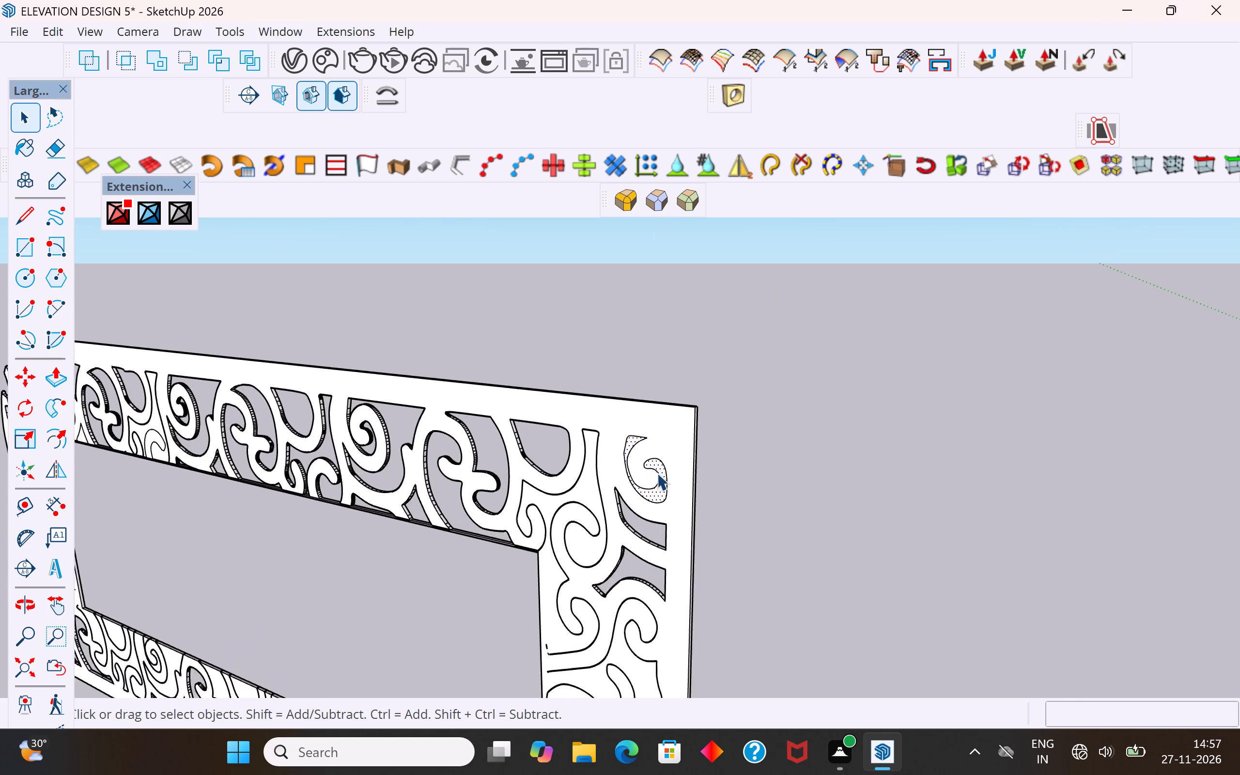
scroll(657, 473, up, 3)
click(61, 377)
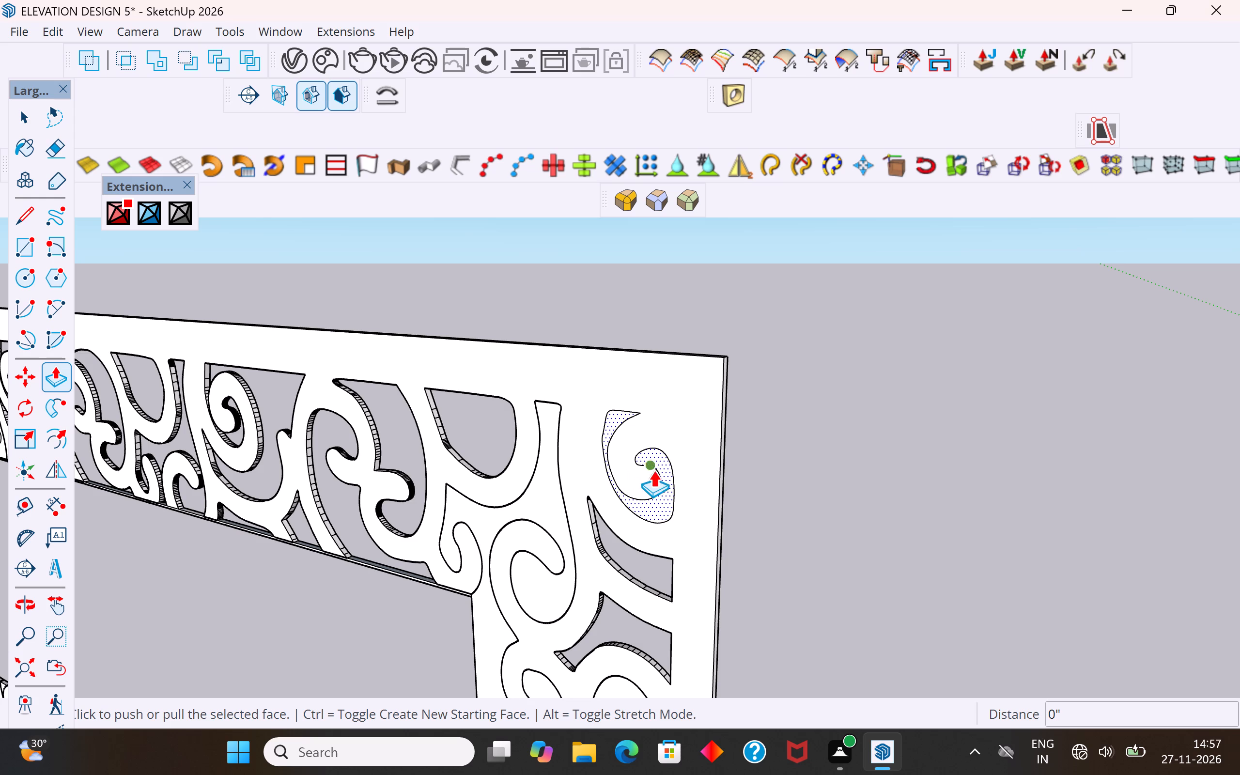
click(670, 471)
middle_drag(695, 458, 539, 589)
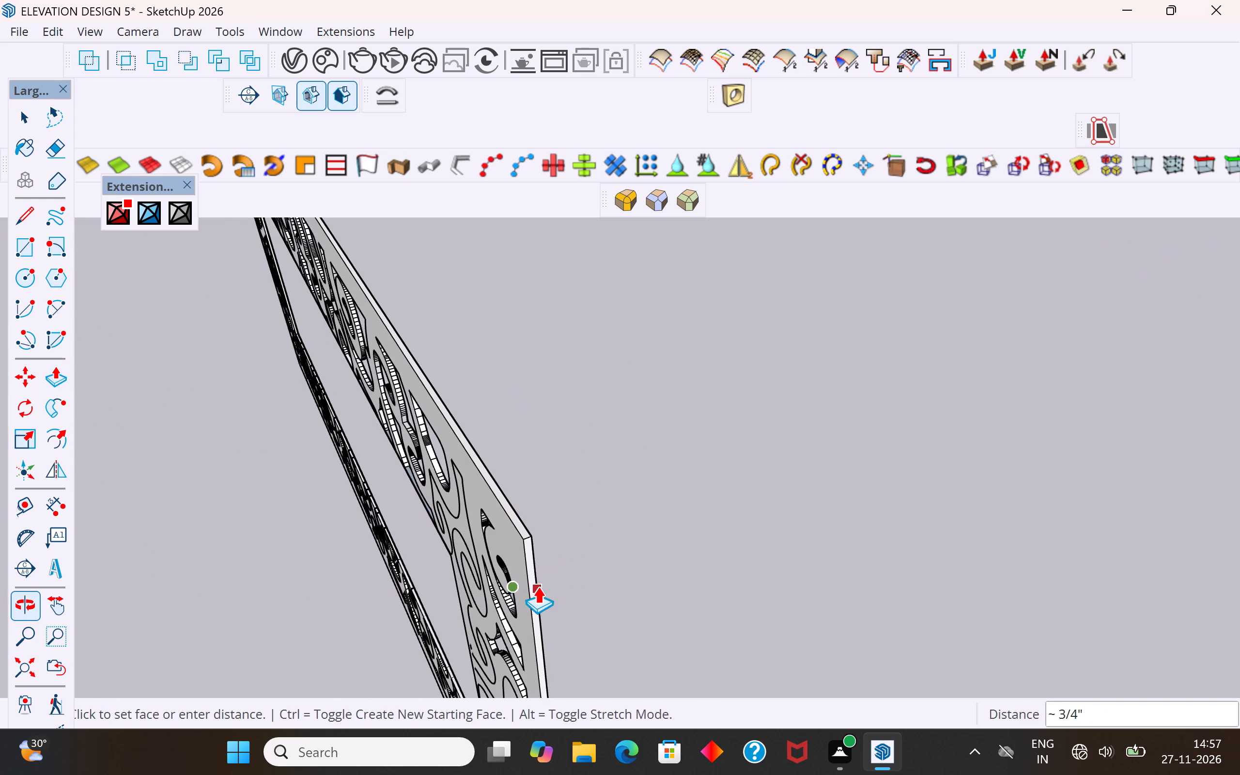
middle_drag(537, 579, 275, 536)
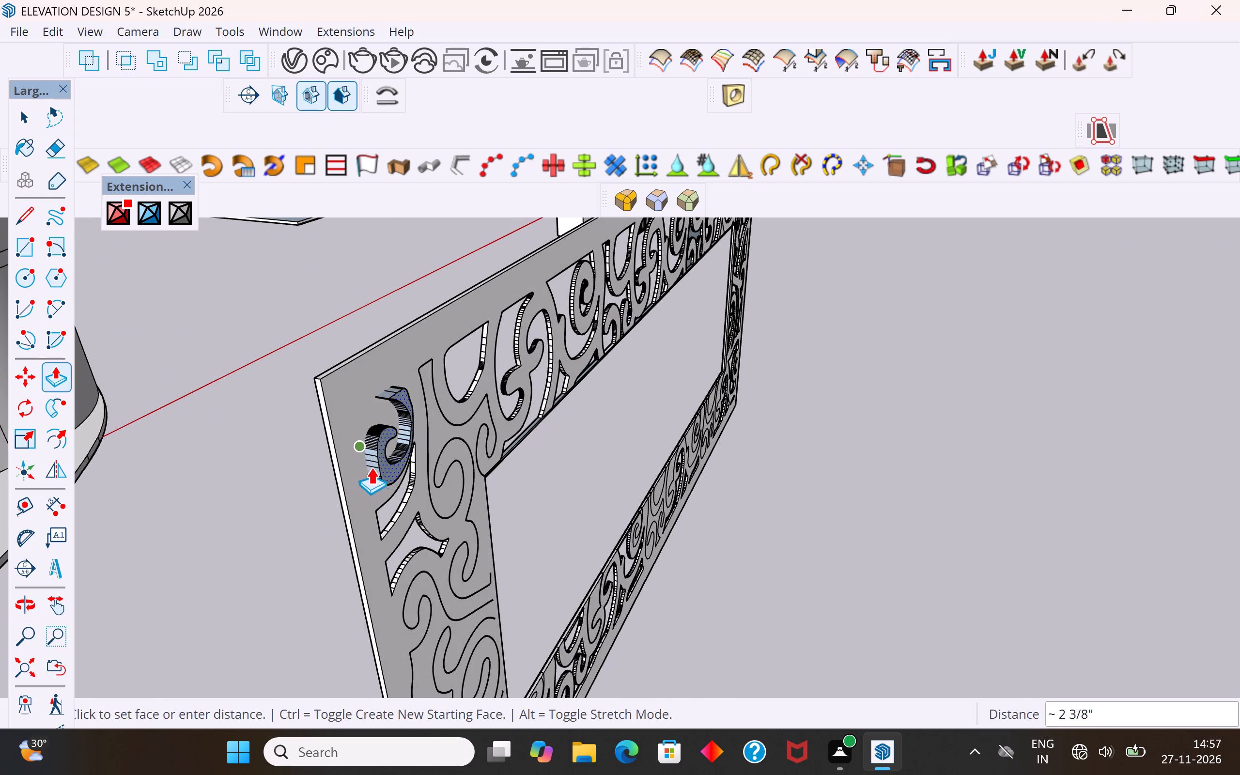
click(360, 457)
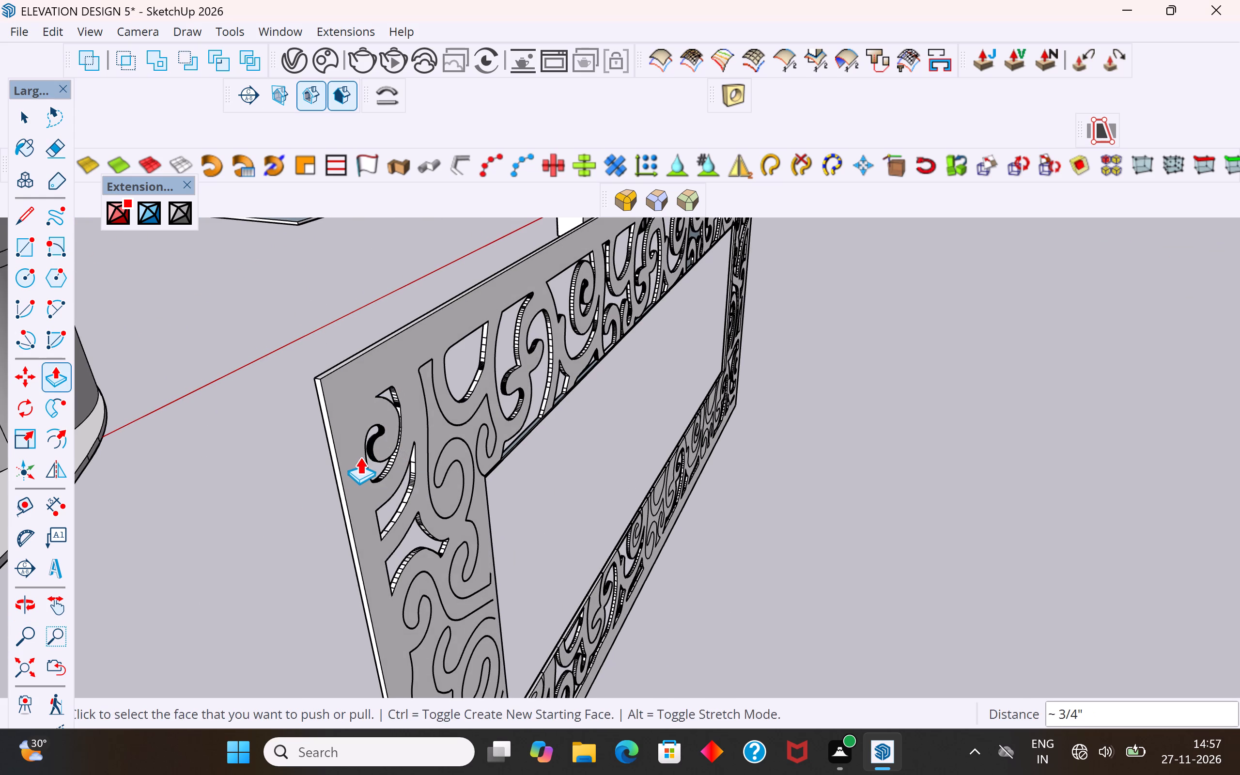
click(32, 114)
click(250, 348)
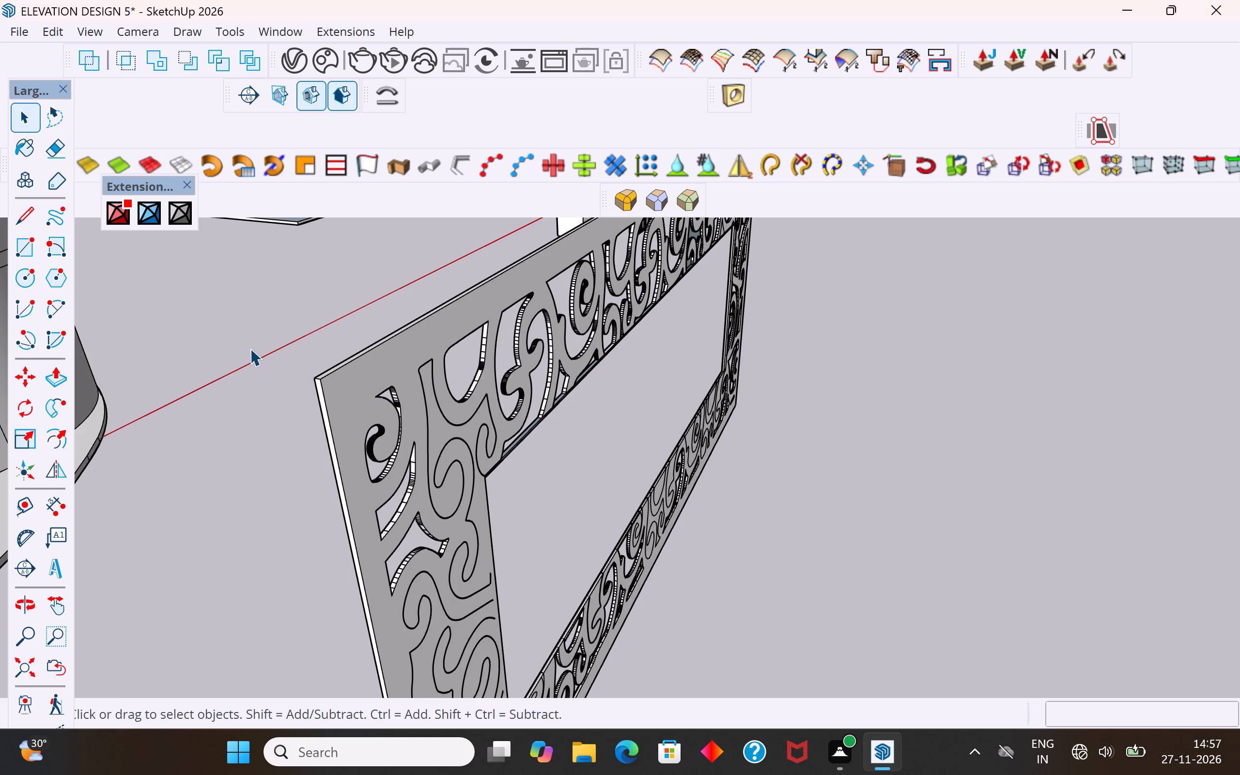
Examine the screen's lower band for uncut scroll motifs and check which are still joined to the main face.
middle_drag(256, 496, 568, 460)
scroll(568, 460, up, 1)
scroll(488, 506, down, 6)
middle_drag(523, 526, 522, 511)
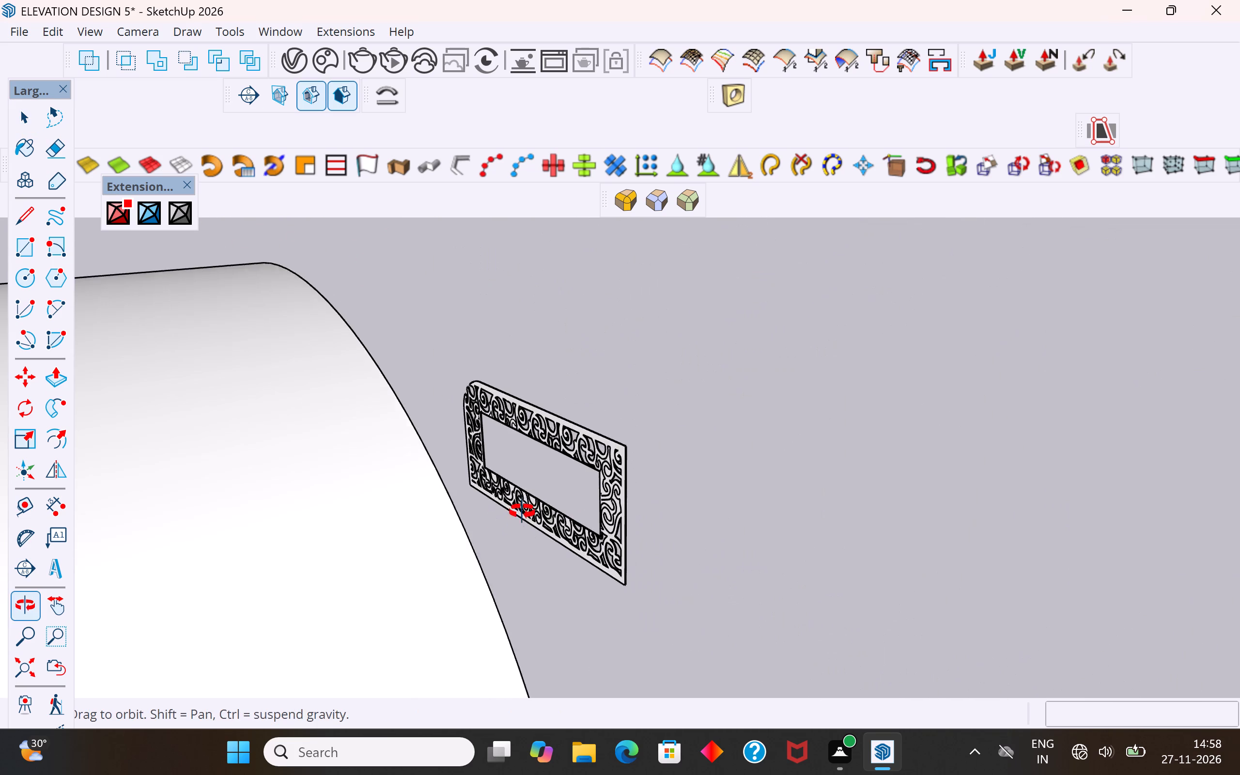
middle_drag(522, 511, 495, 497)
scroll(591, 446, up, 11)
middle_drag(606, 535, 627, 509)
scroll(739, 412, down, 3)
middle_drag(669, 475, 678, 493)
scroll(579, 491, up, 4)
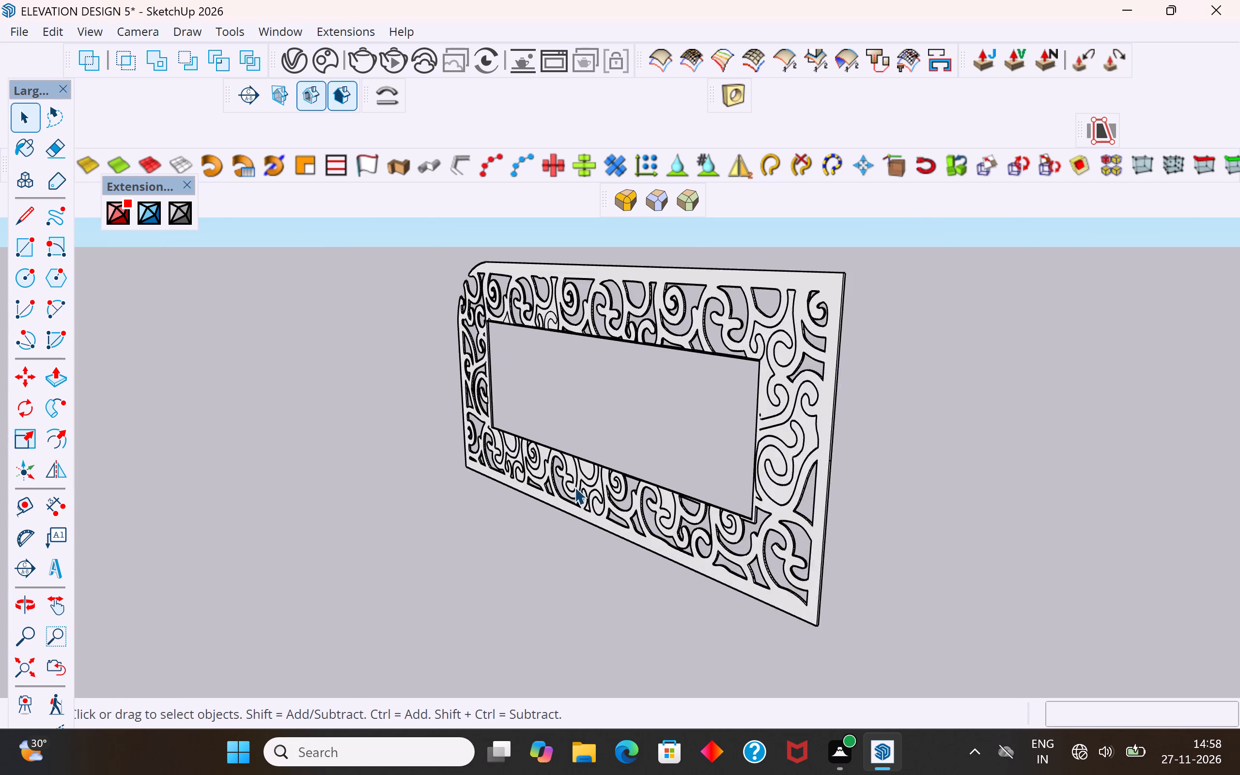
scroll(574, 487, up, 4)
middle_drag(587, 472, 610, 438)
scroll(576, 468, up, 4)
middle_drag(586, 463, 637, 433)
scroll(600, 459, up, 3)
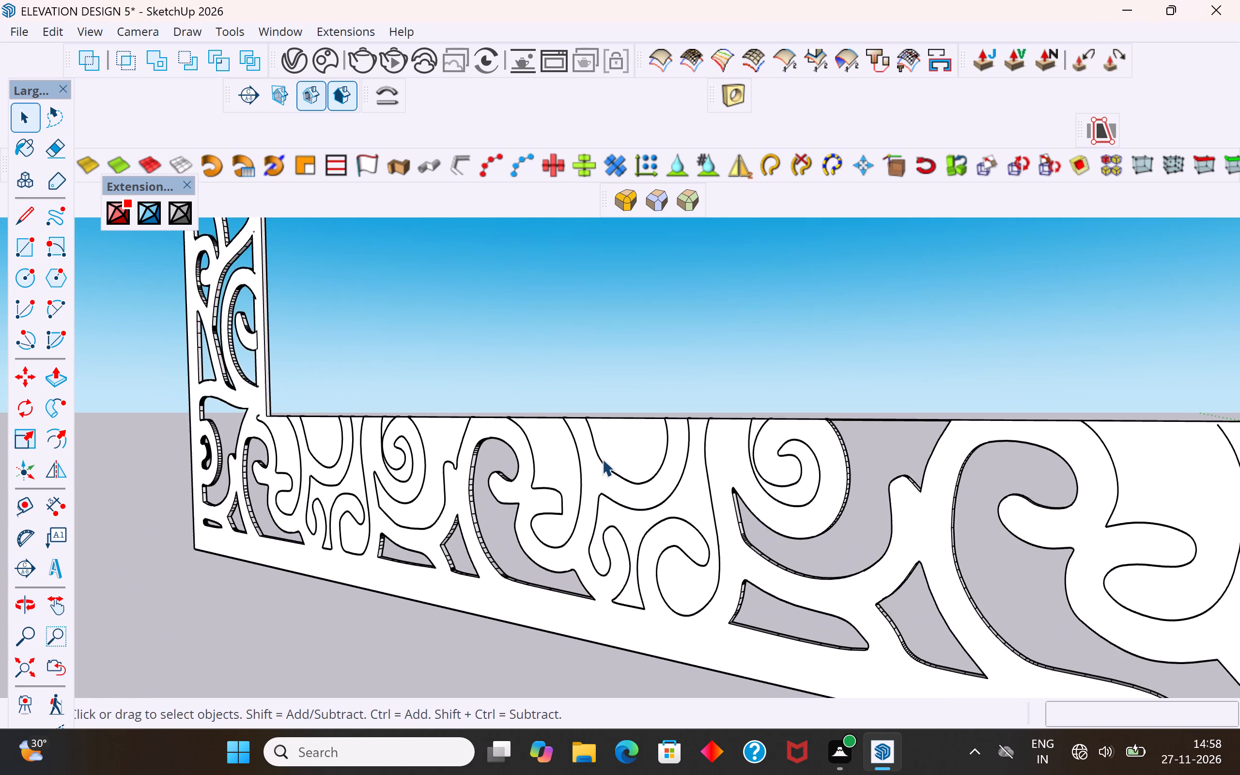
scroll(602, 459, up, 3)
middle_drag(617, 456, 677, 454)
middle_drag(603, 419, 685, 399)
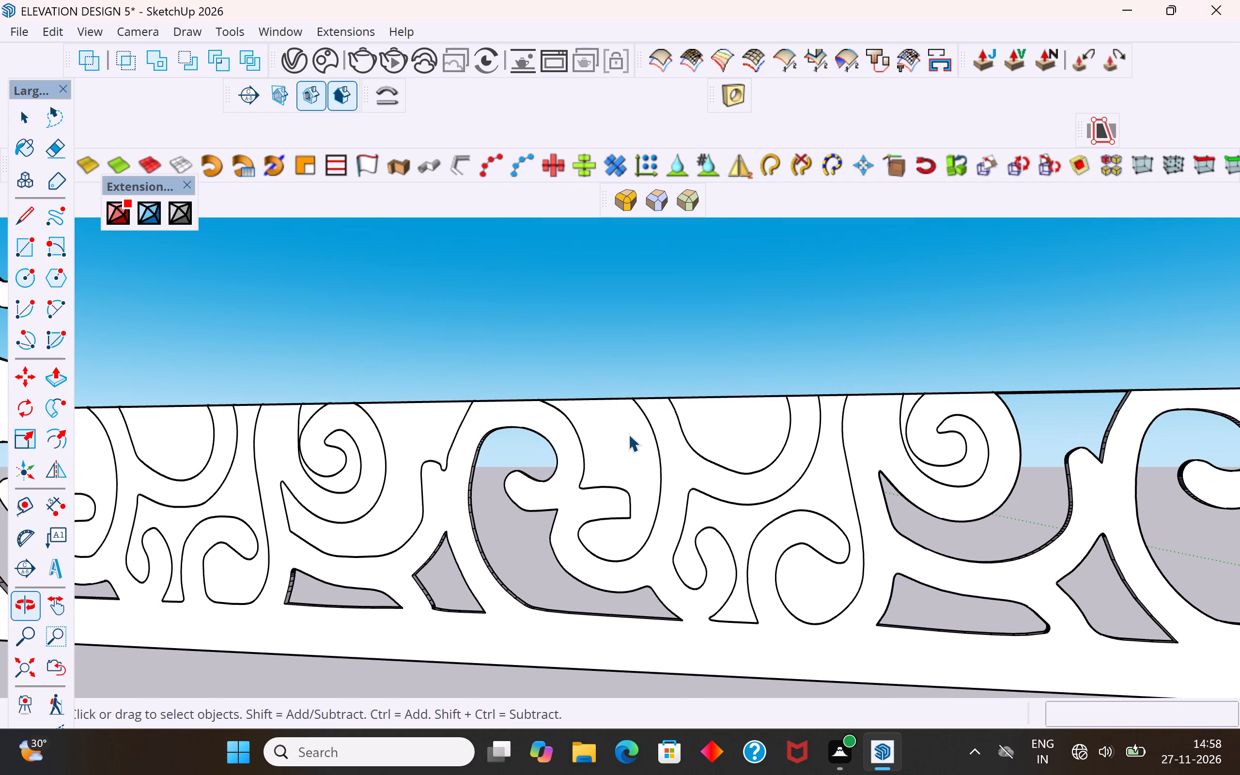
middle_drag(694, 480, 724, 473)
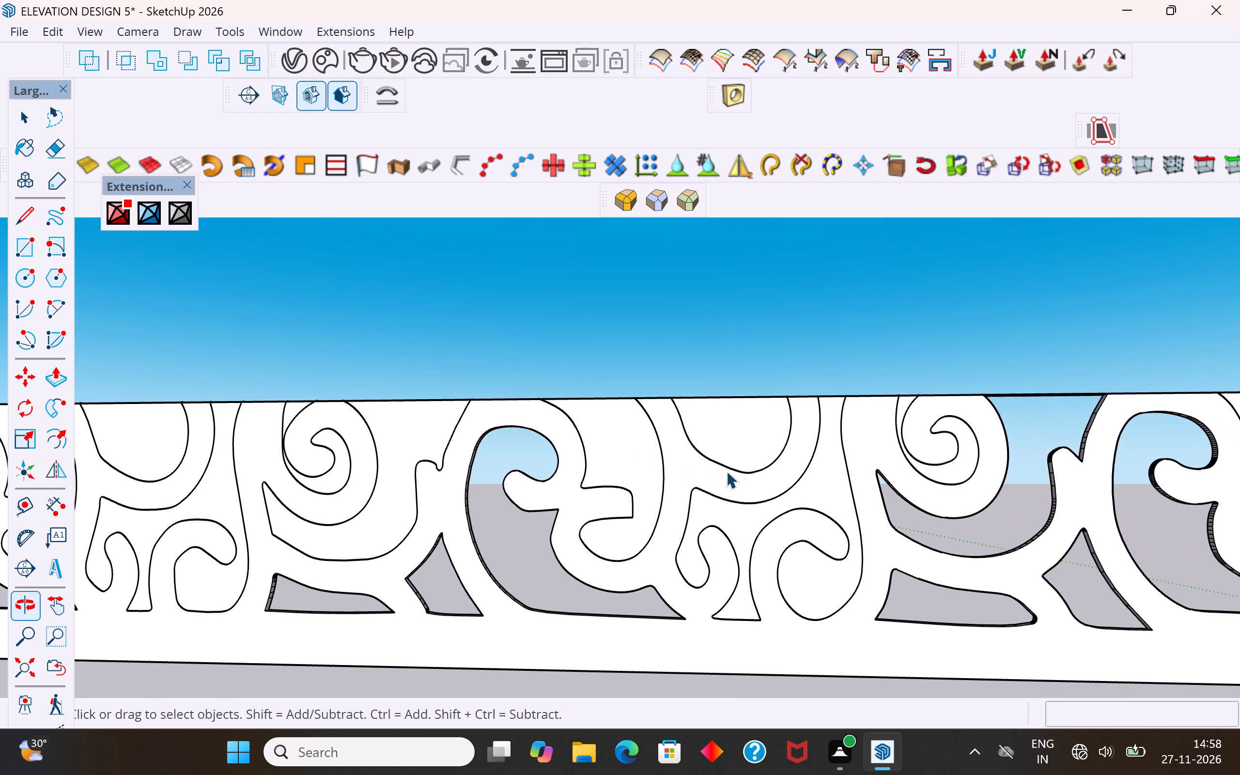
triple_click(618, 463)
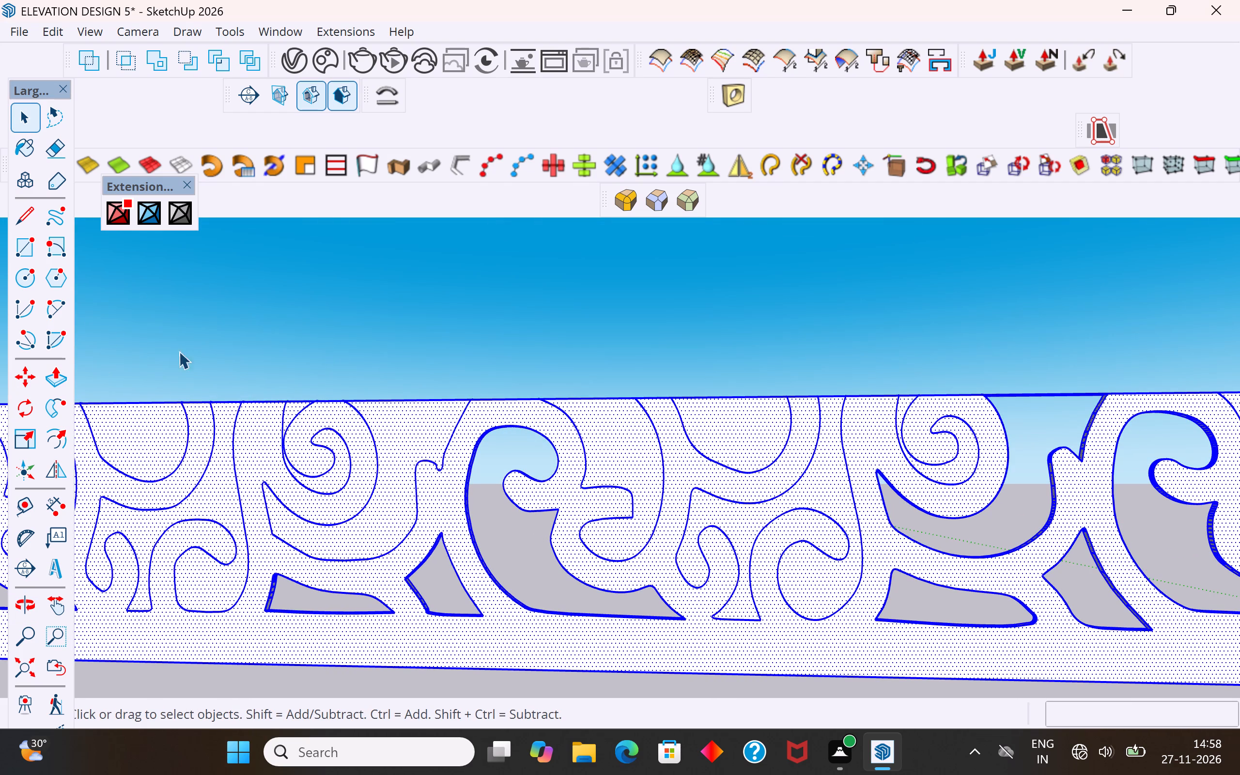
Draw a line about 9 7/16" long across the open top of the lower band's S-shaped motif, just below the inner border edge.
click(23, 216)
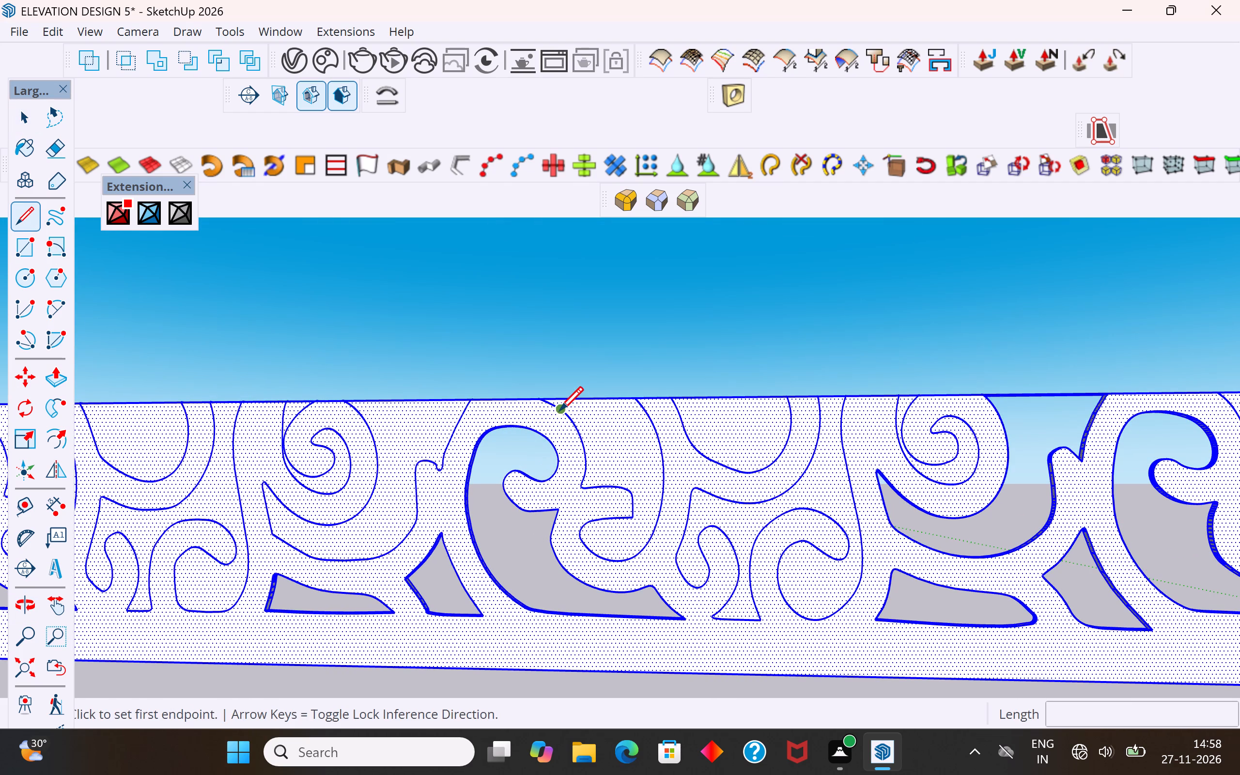
click(559, 412)
scroll(635, 410, up, 3)
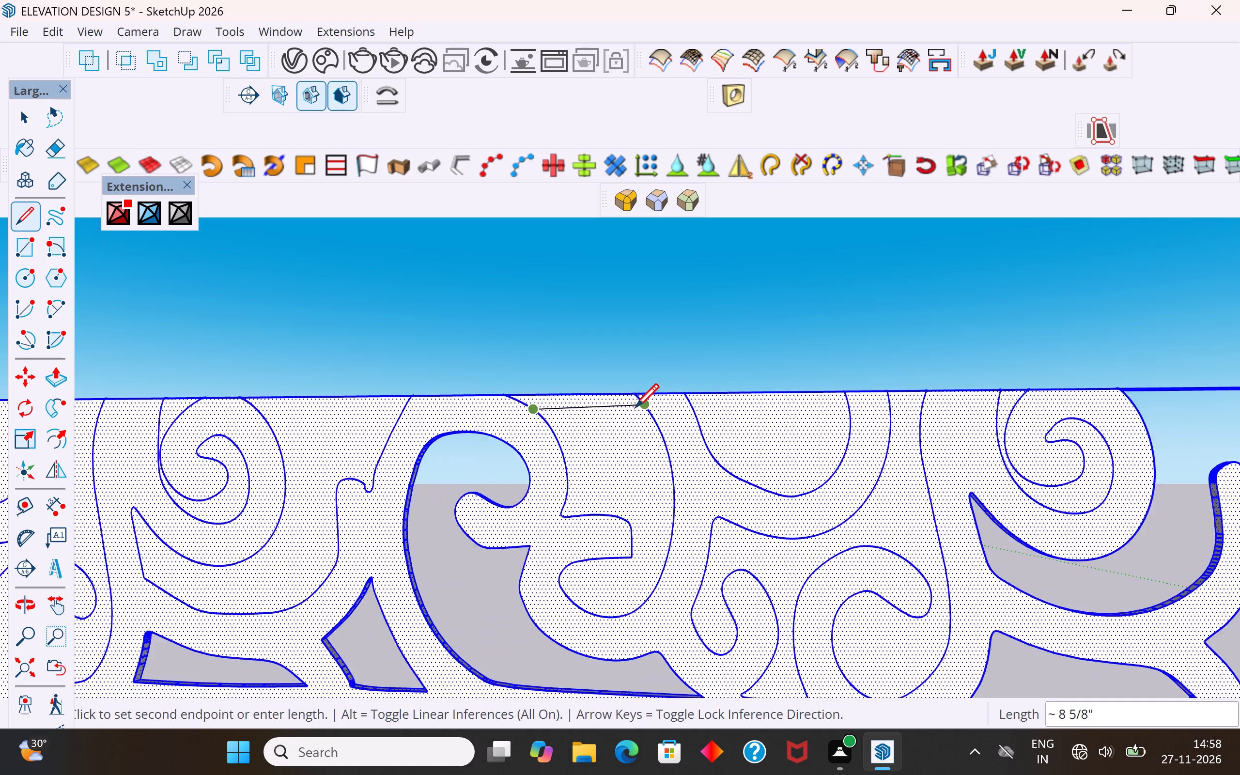
scroll(635, 410, up, 1)
key(Escape)
scroll(518, 402, up, 5)
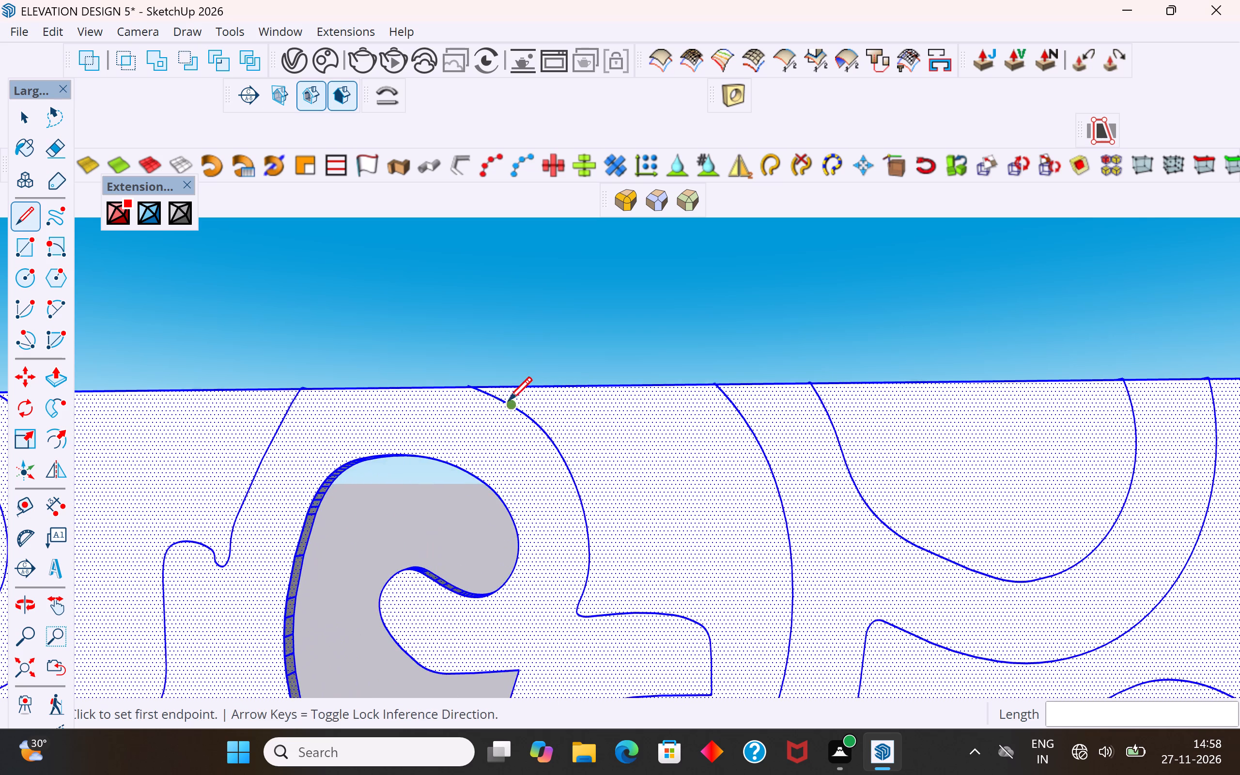
scroll(497, 400, down, 1)
scroll(497, 400, up, 2)
click(491, 398)
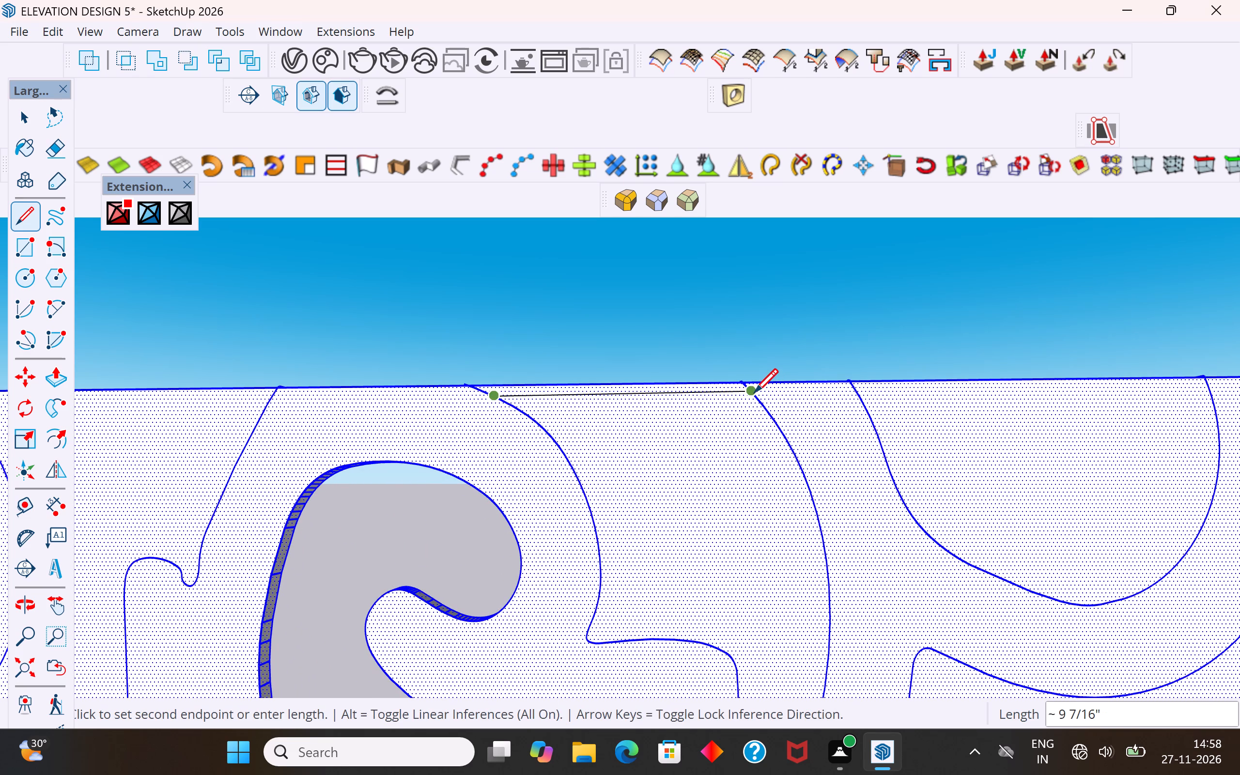
click(752, 393)
scroll(496, 486, down, 8)
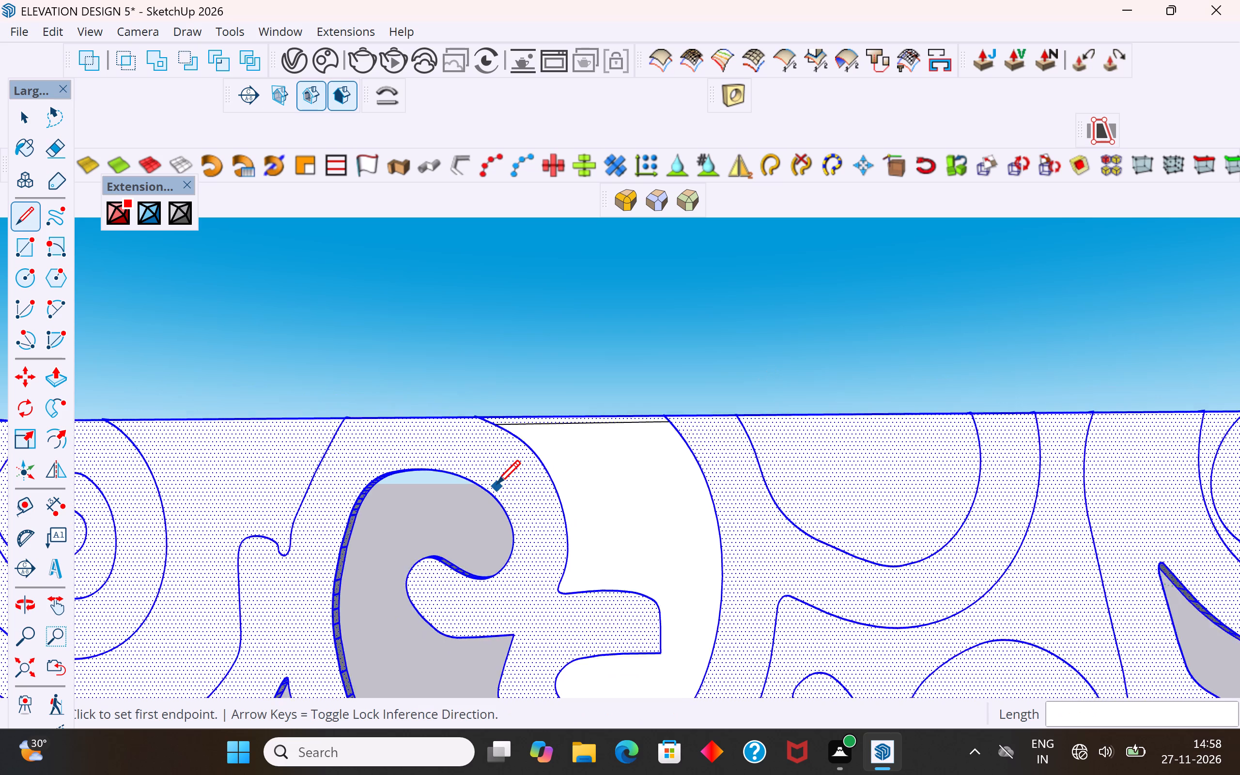
scroll(496, 486, down, 2)
key(Escape)
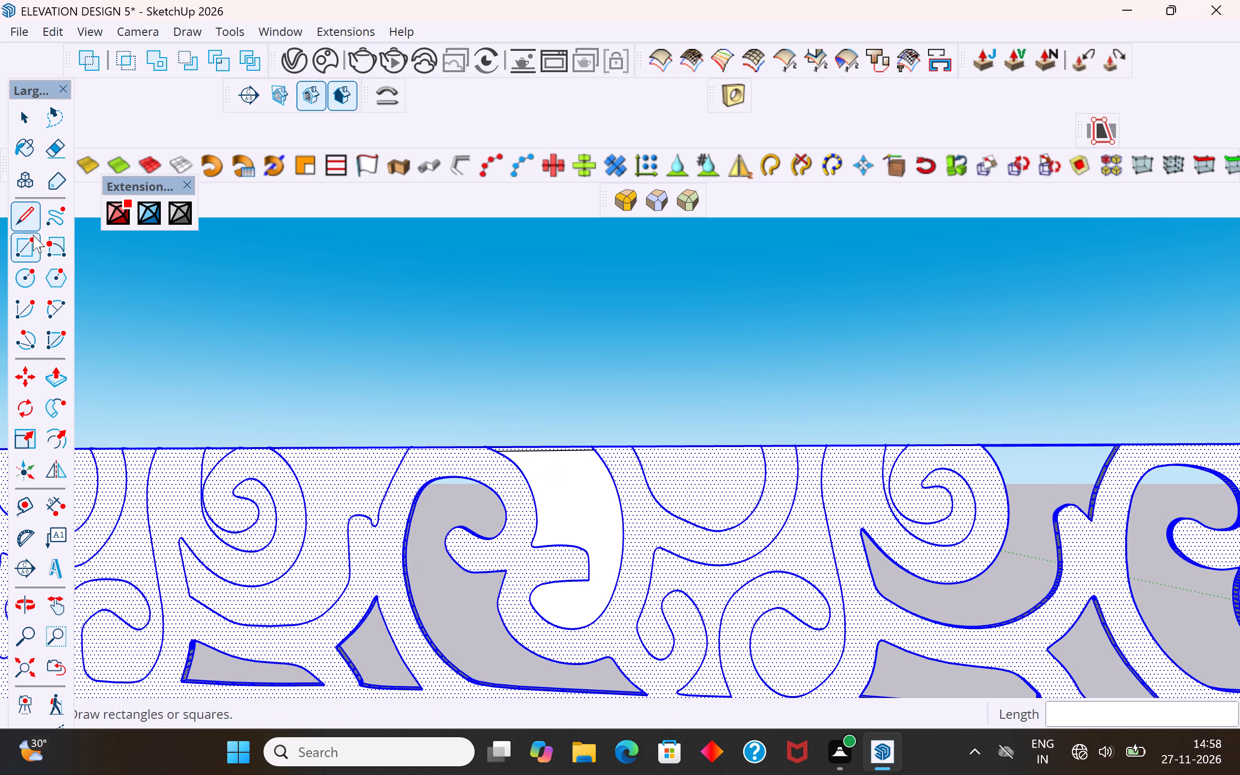
click(39, 122)
click(395, 381)
Push the closed S-shaped motif's face in the lower band about 3/4" through the screen's thickness to cut the opening.
click(561, 499)
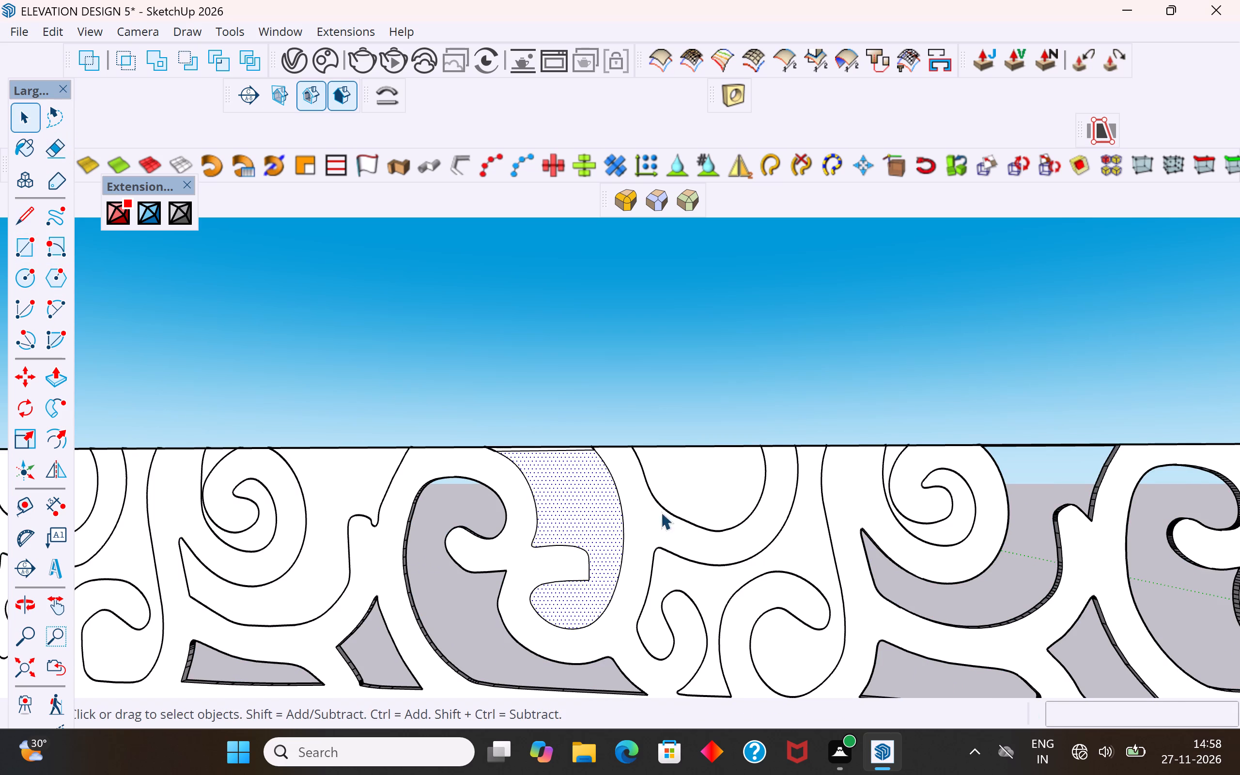
middle_drag(657, 514, 356, 632)
click(56, 374)
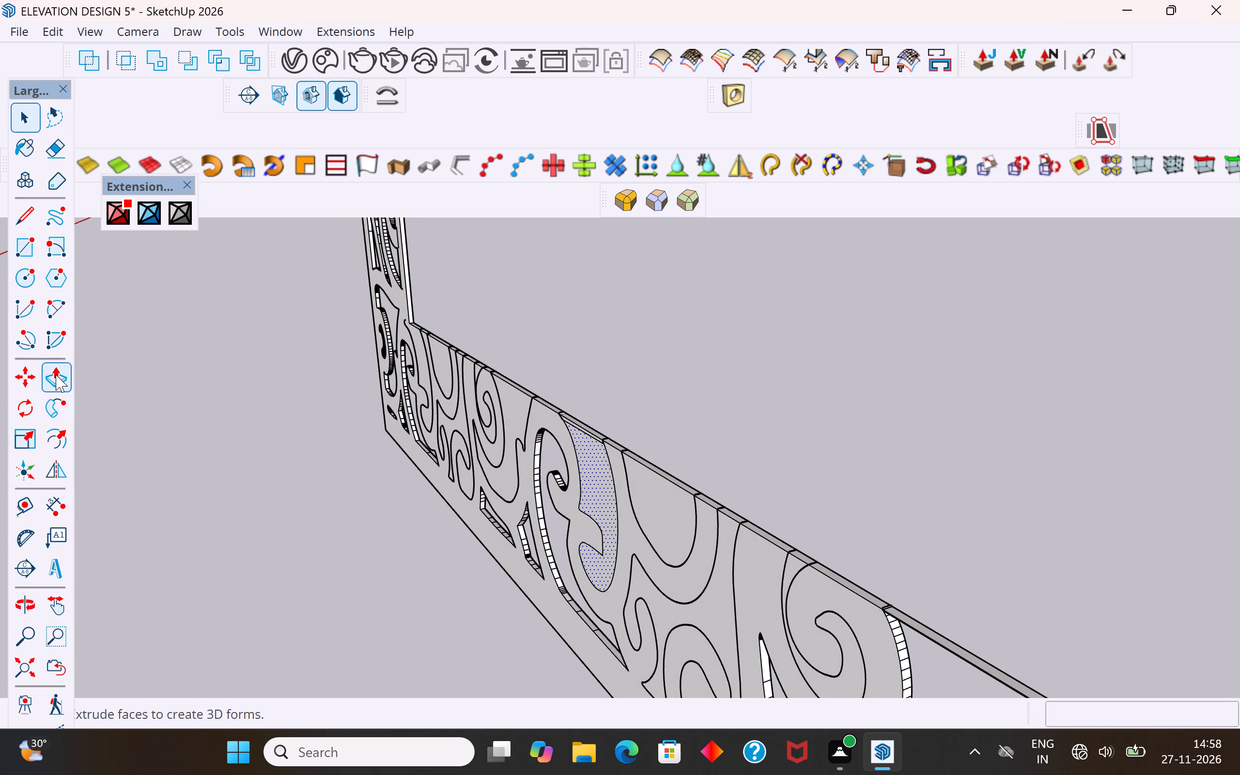
click(589, 459)
middle_drag(641, 438, 518, 568)
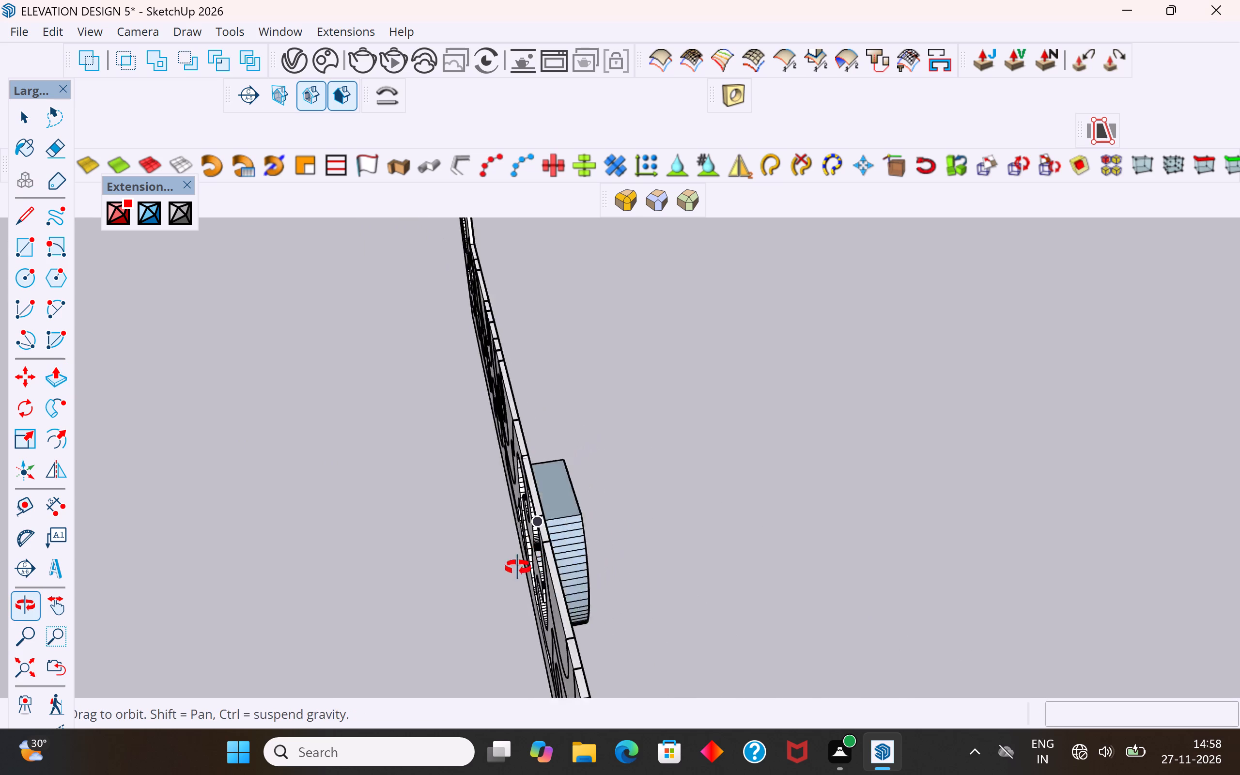
middle_drag(518, 568, 514, 571)
scroll(510, 545, up, 8)
middle_drag(497, 537, 310, 490)
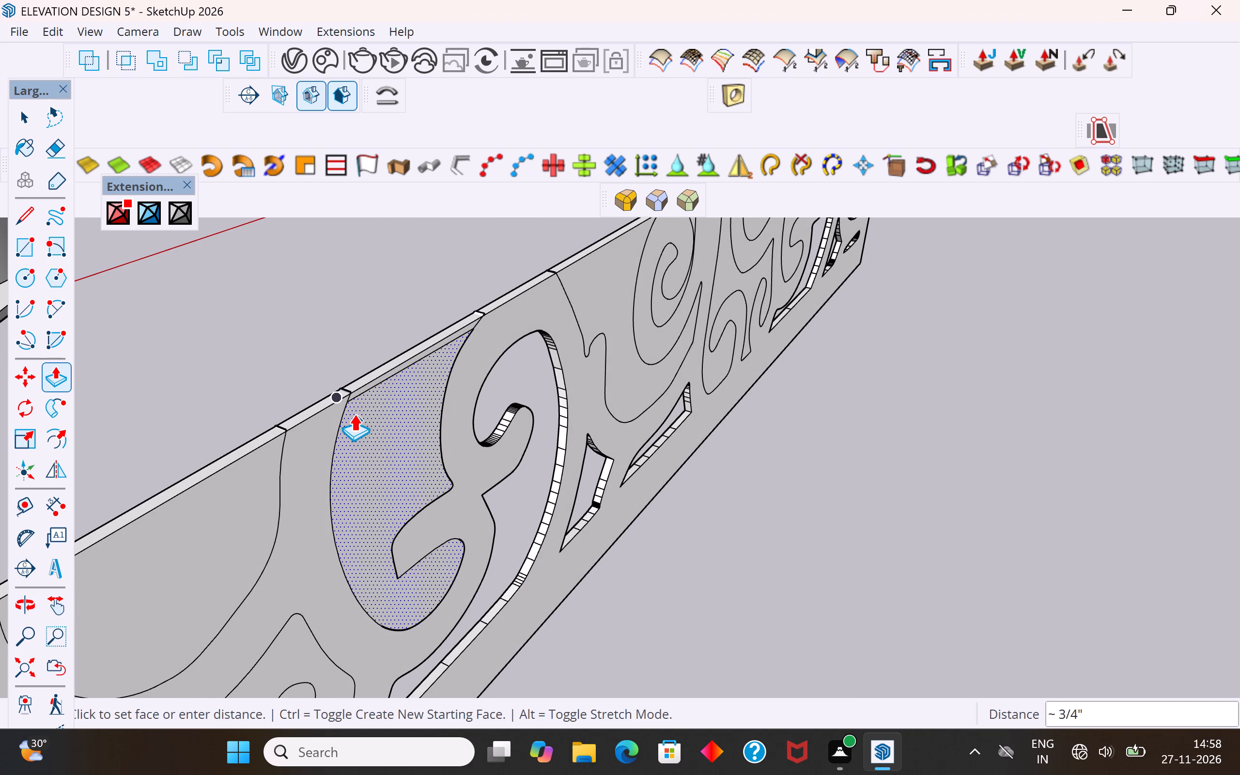
click(346, 419)
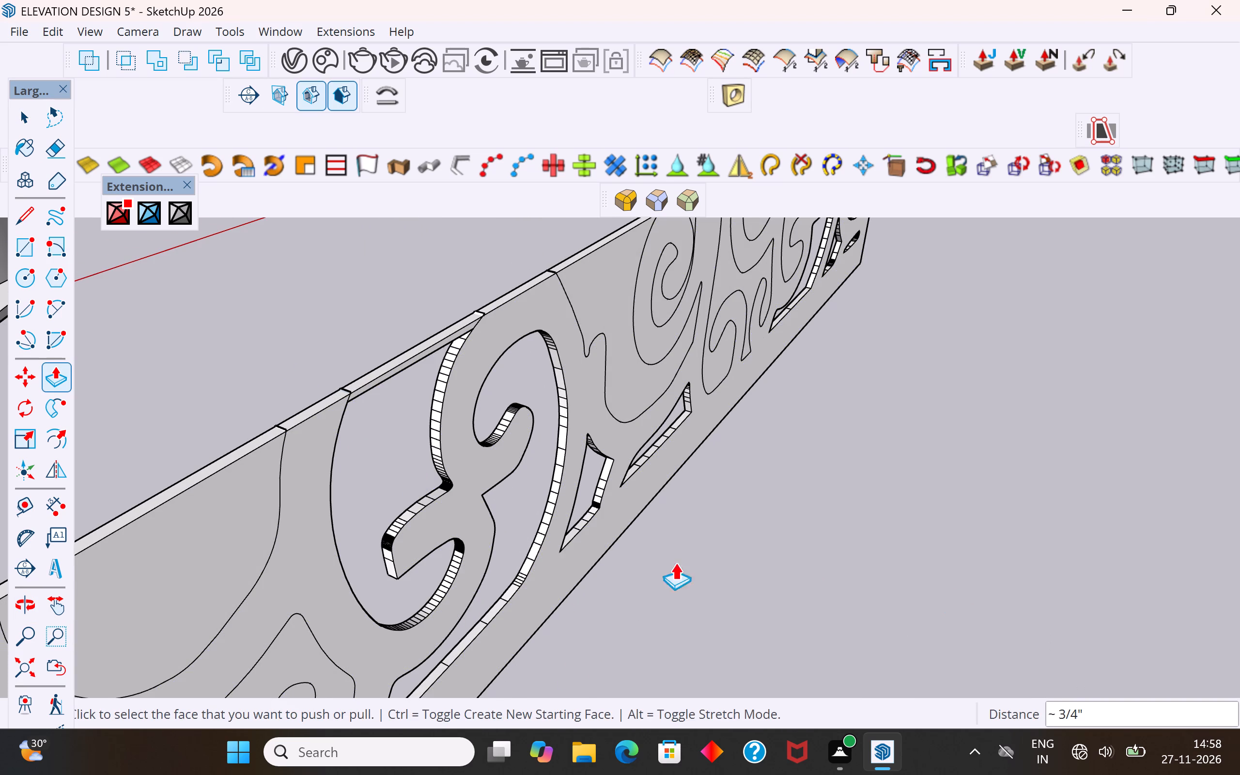
middle_drag(396, 415, 409, 388)
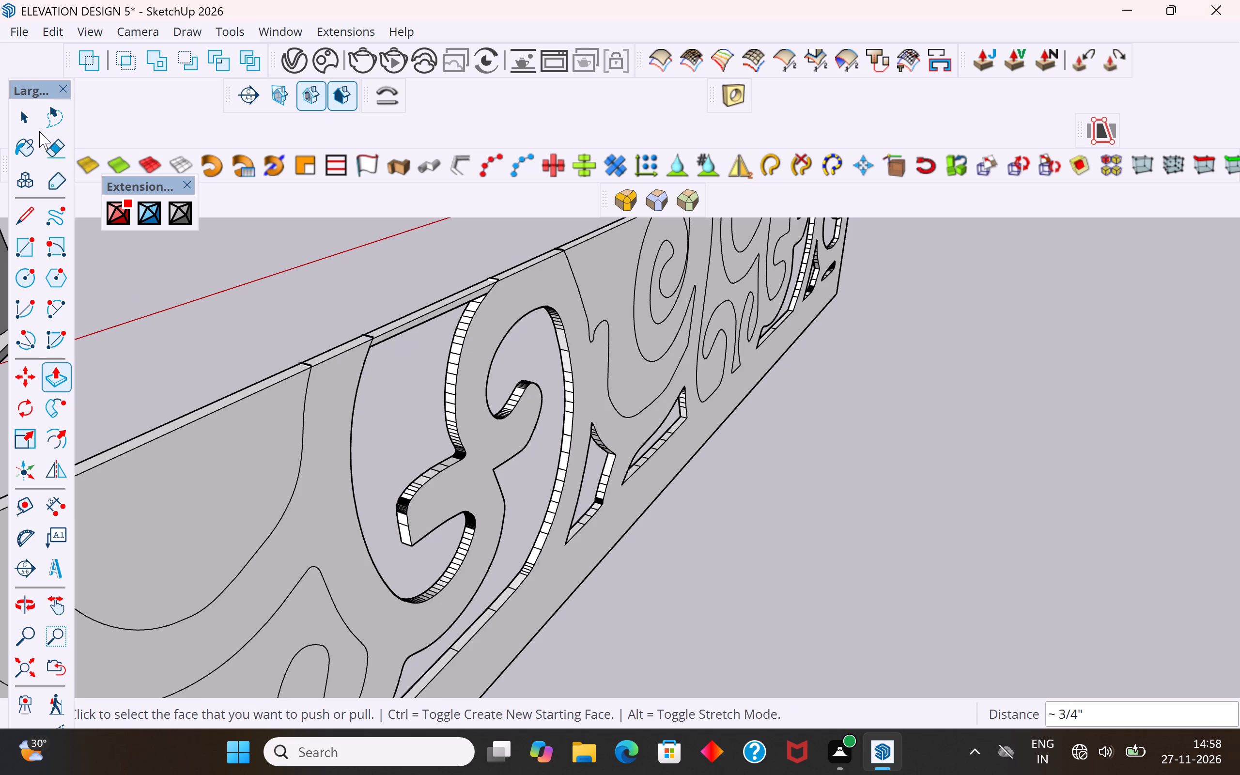
click(38, 129)
click(298, 284)
Draw a line about 2 1/2" long across the open top of the neighbouring branching motif in the lower band.
scroll(357, 327, up, 5)
scroll(366, 342, down, 5)
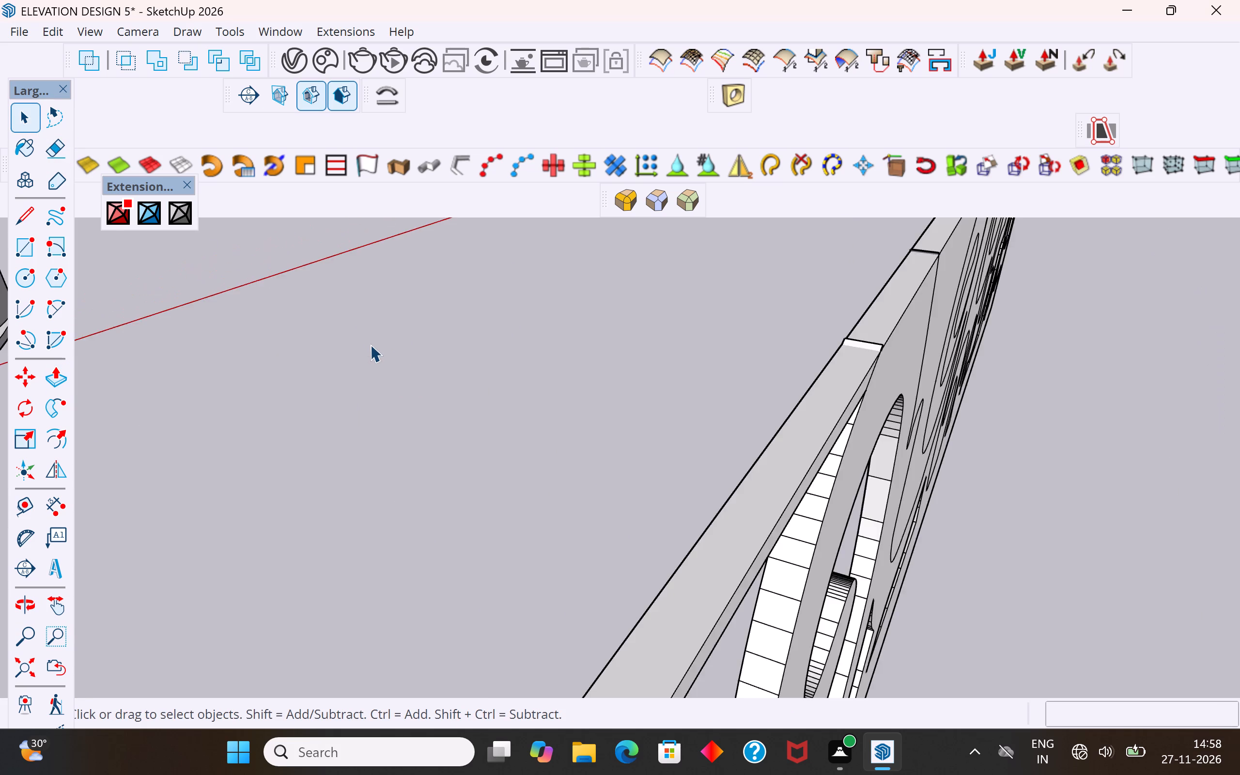
scroll(411, 363, down, 4)
middle_drag(441, 382, 278, 387)
scroll(409, 381, up, 8)
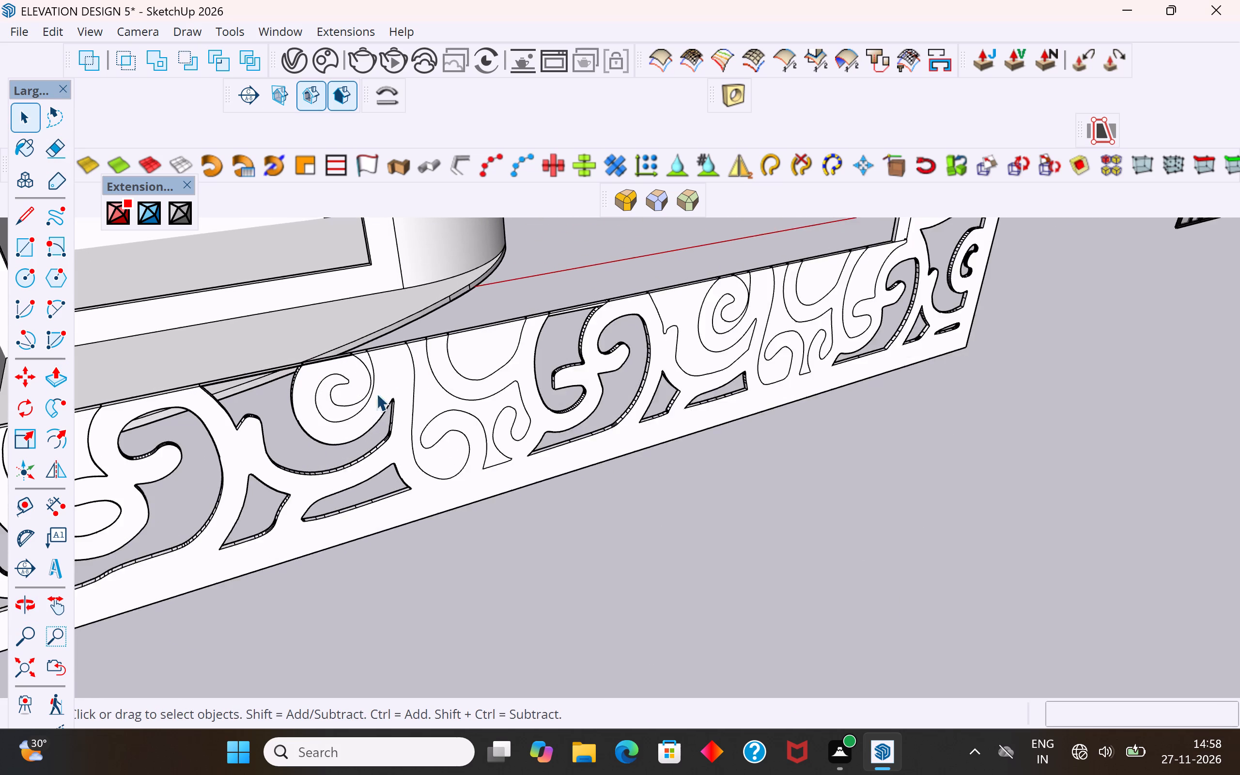
scroll(376, 393, up, 3)
click(448, 389)
middle_drag(448, 389, 473, 398)
scroll(442, 336, up, 2)
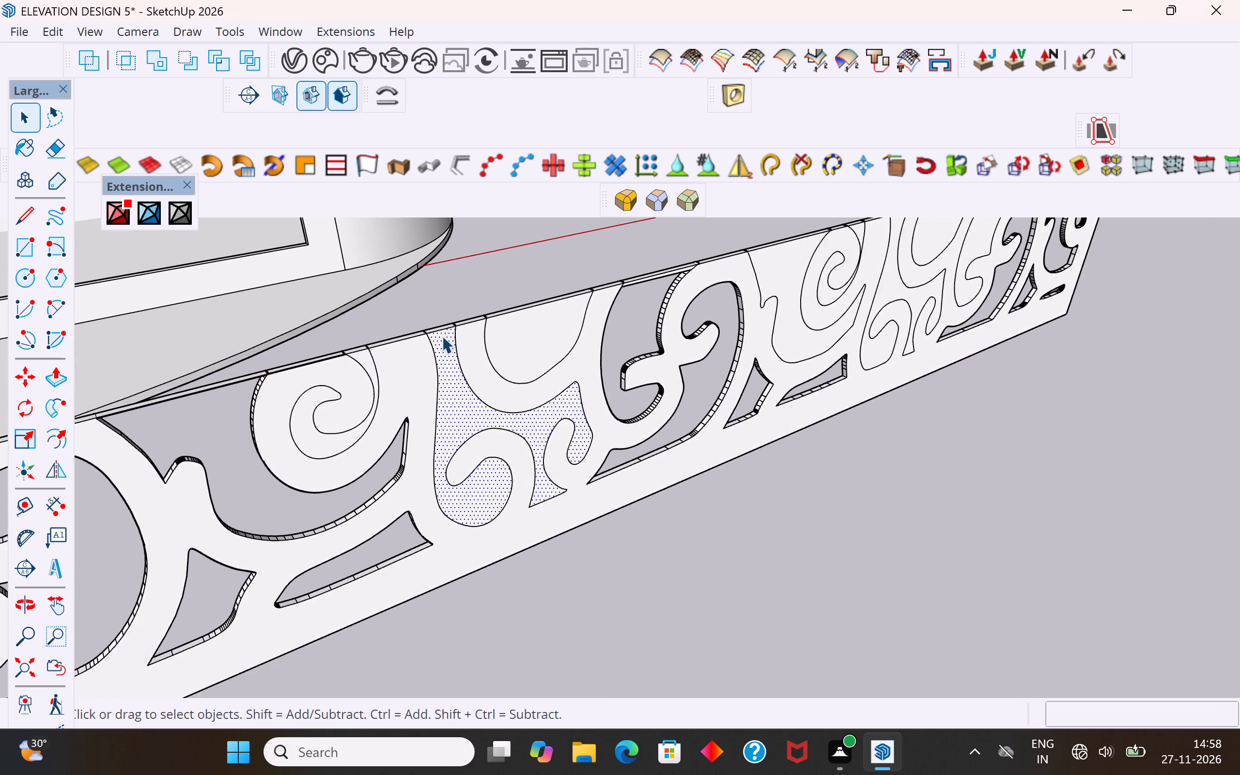
scroll(442, 336, up, 6)
click(21, 215)
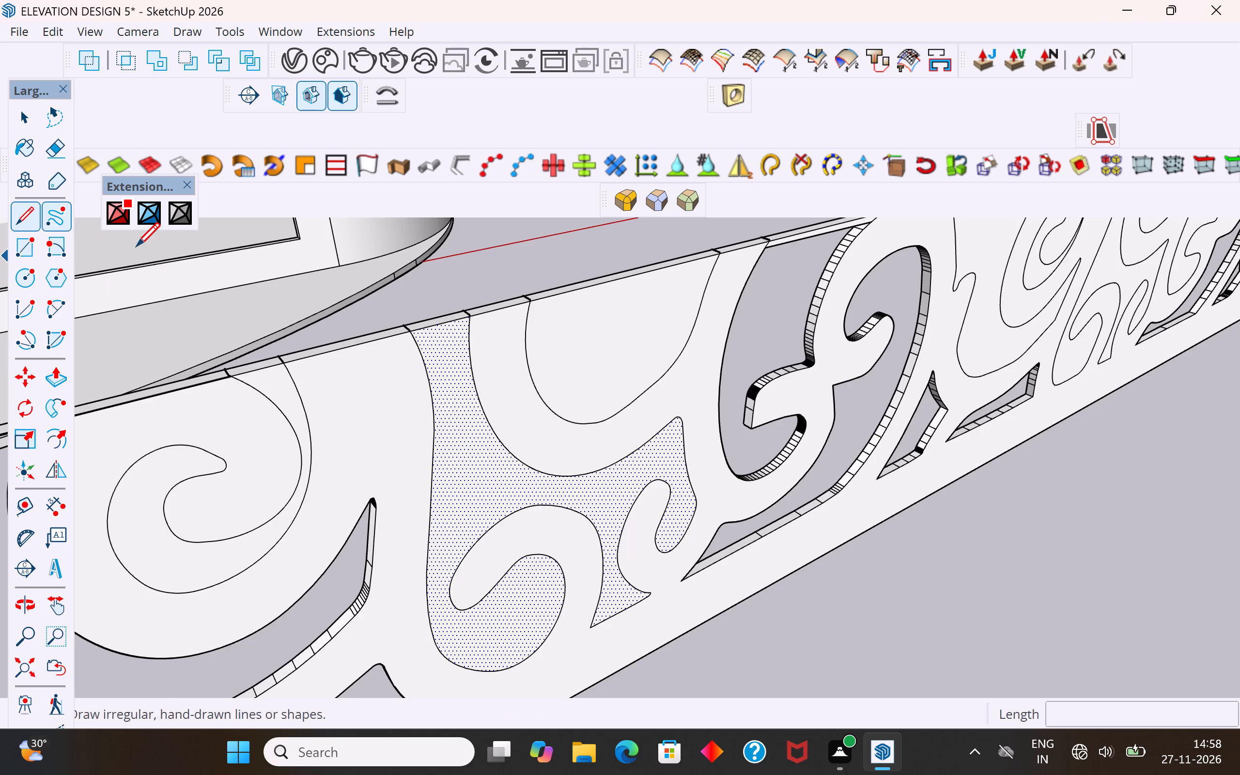
scroll(505, 370, up, 5)
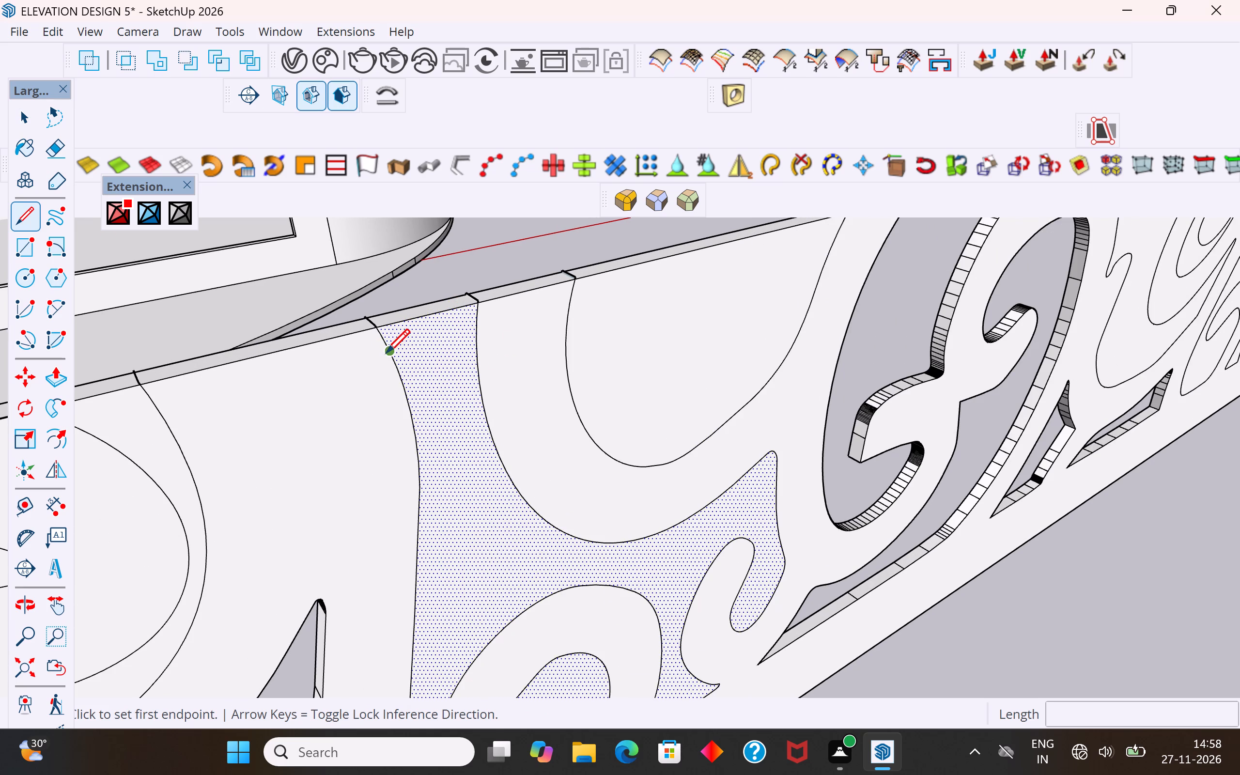
click(386, 355)
scroll(478, 328, up, 4)
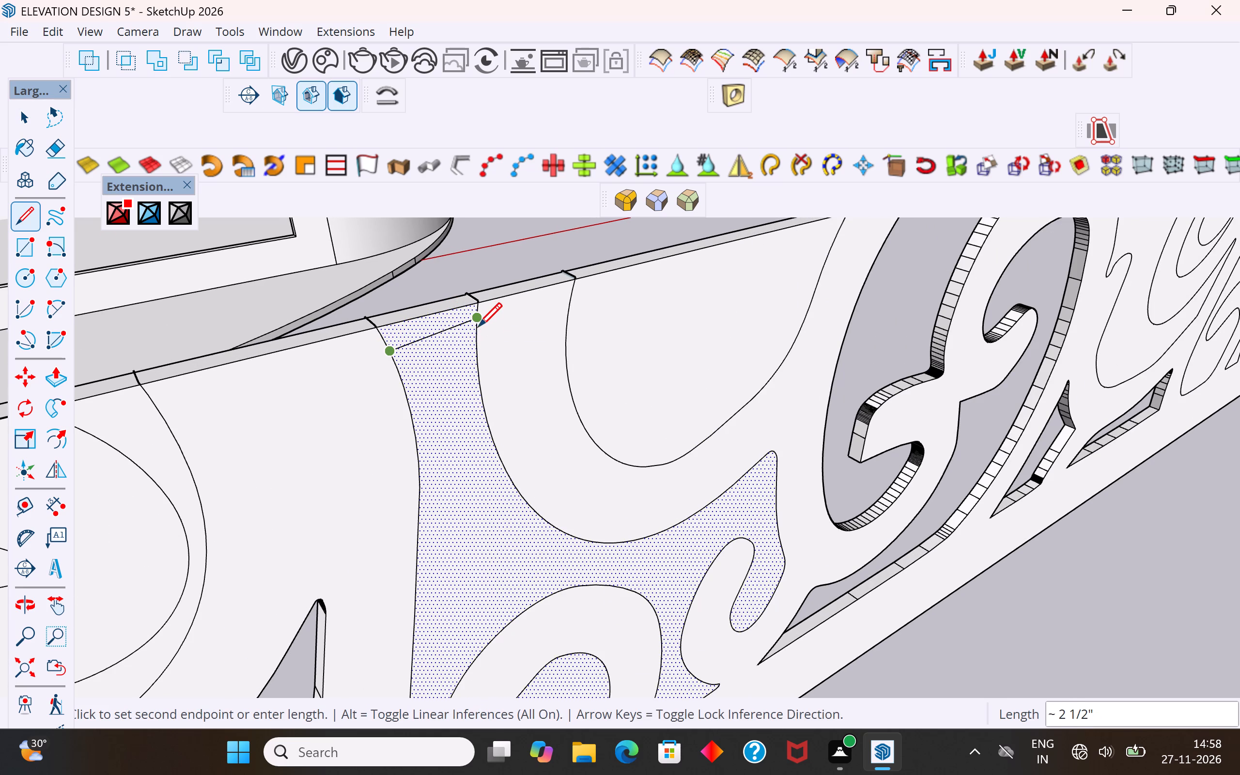
scroll(478, 329, up, 5)
click(478, 329)
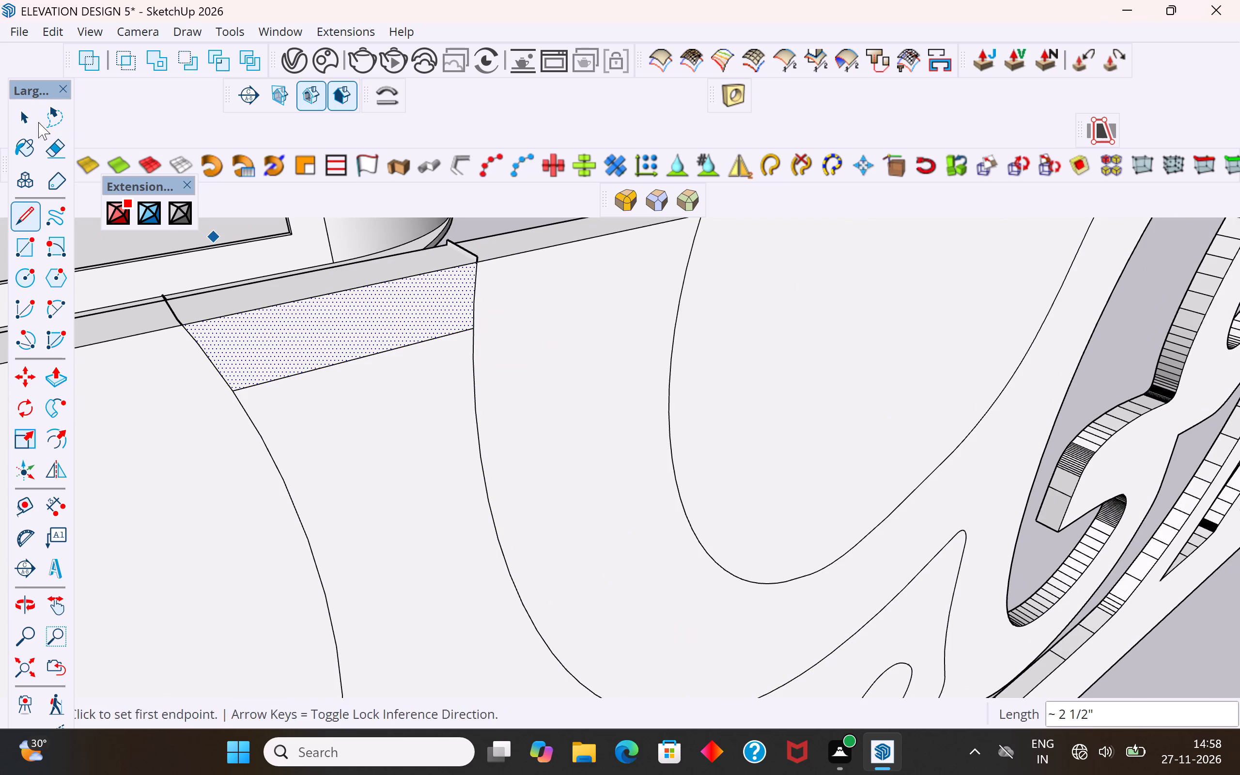
click(36, 122)
scroll(501, 439, down, 8)
click(497, 313)
Push the lower band's branching motif face about 3/4" through the screen's thickness and delete the leftover face to open it.
click(478, 506)
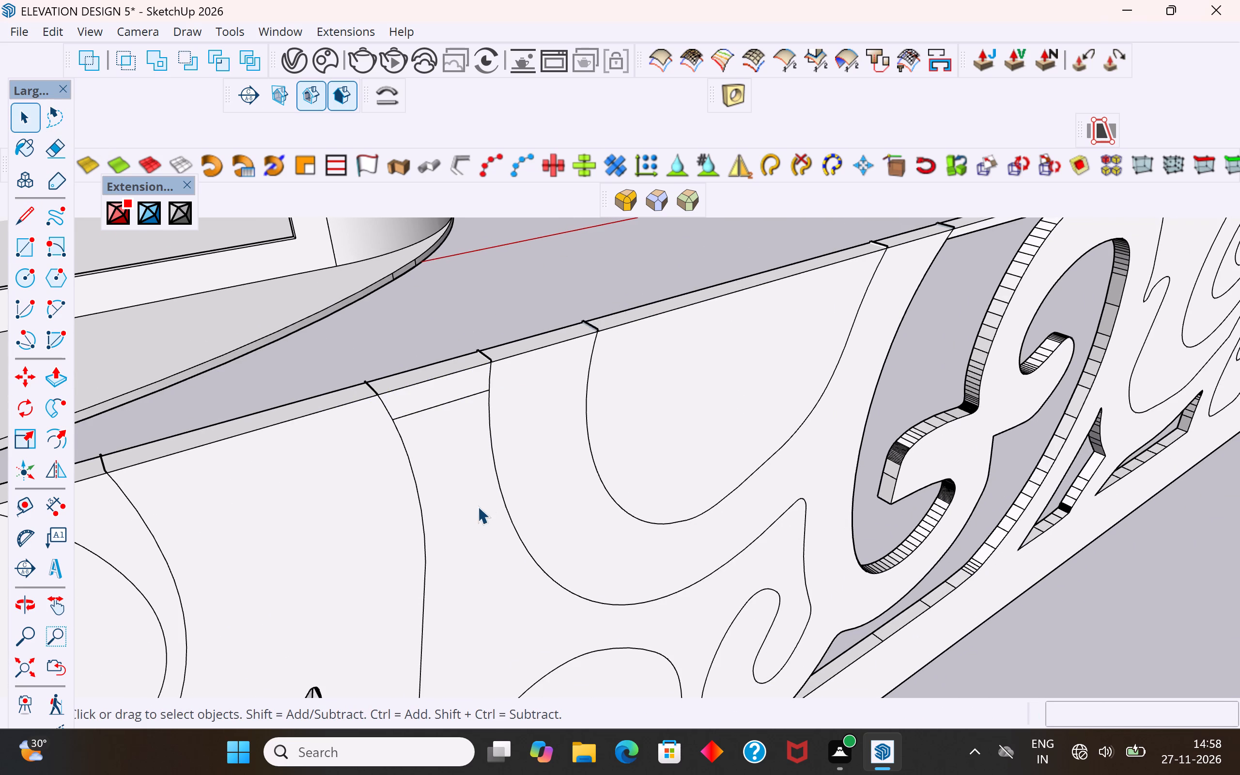
middle_drag(503, 514, 577, 518)
middle_drag(506, 457, 956, 435)
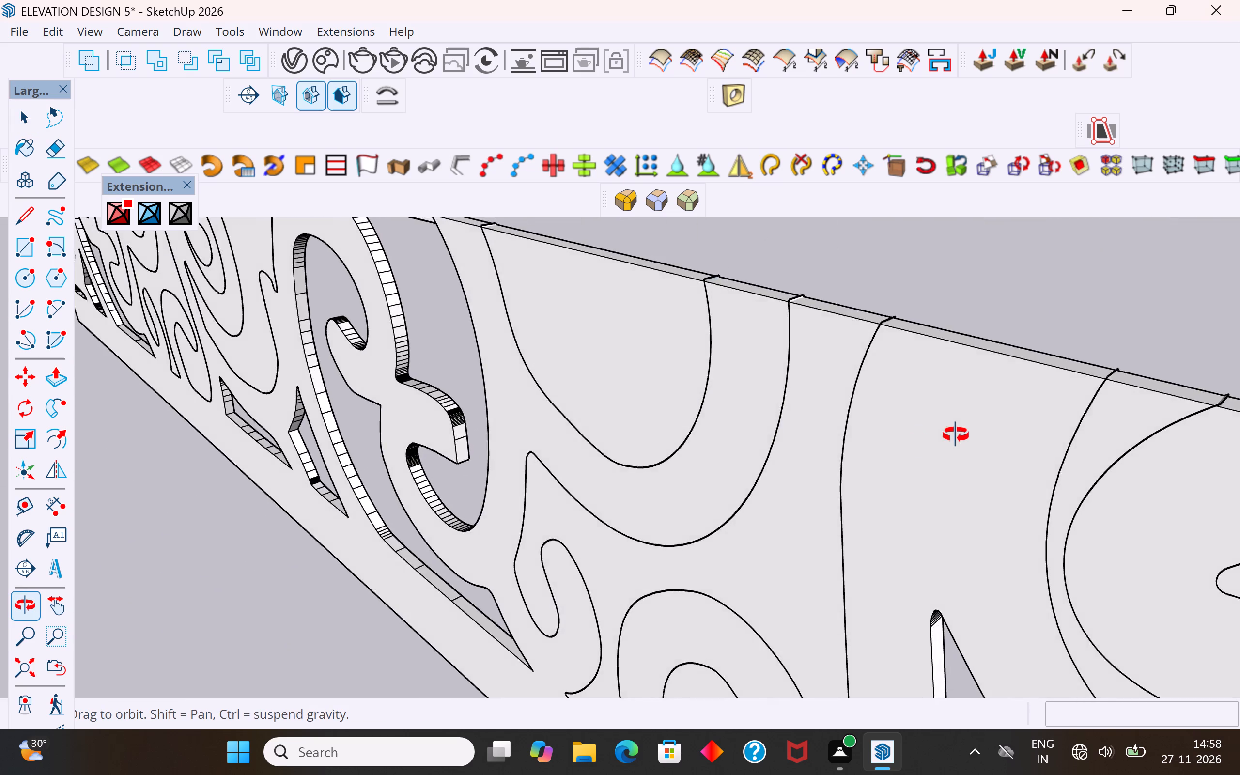
middle_drag(956, 435, 608, 481)
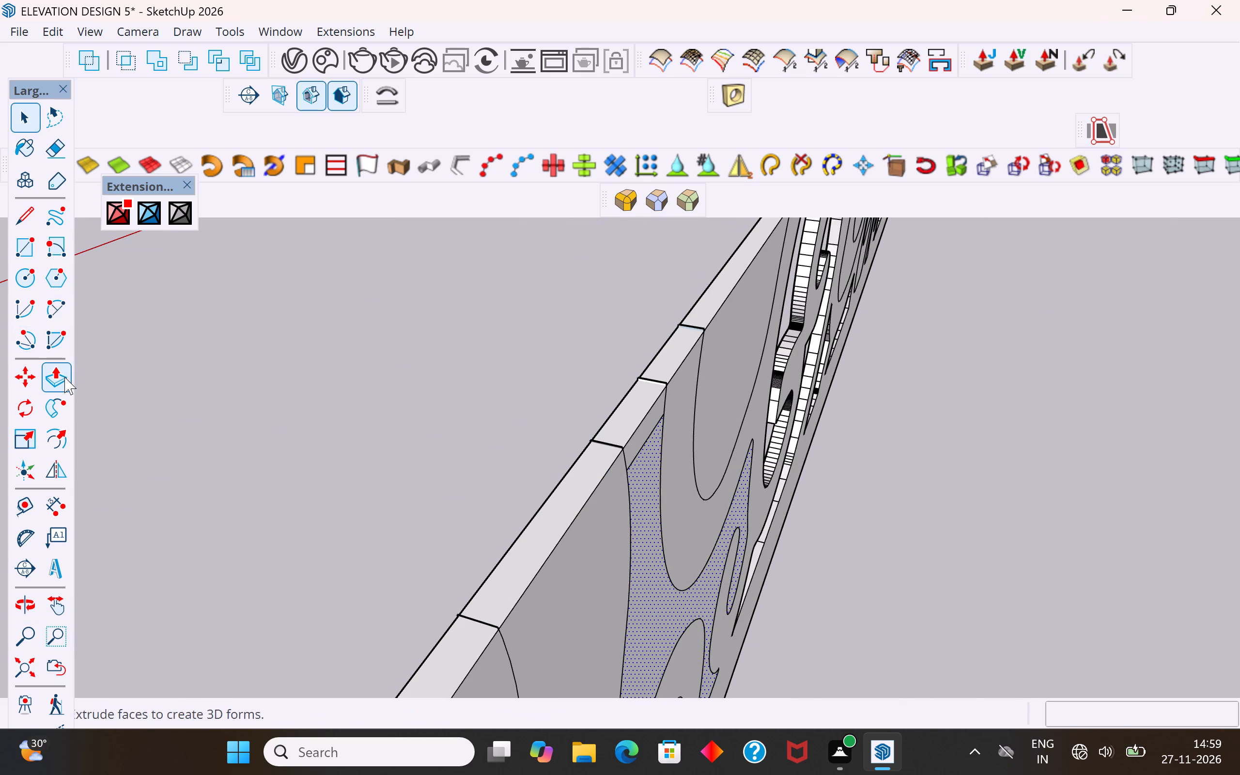
click(64, 377)
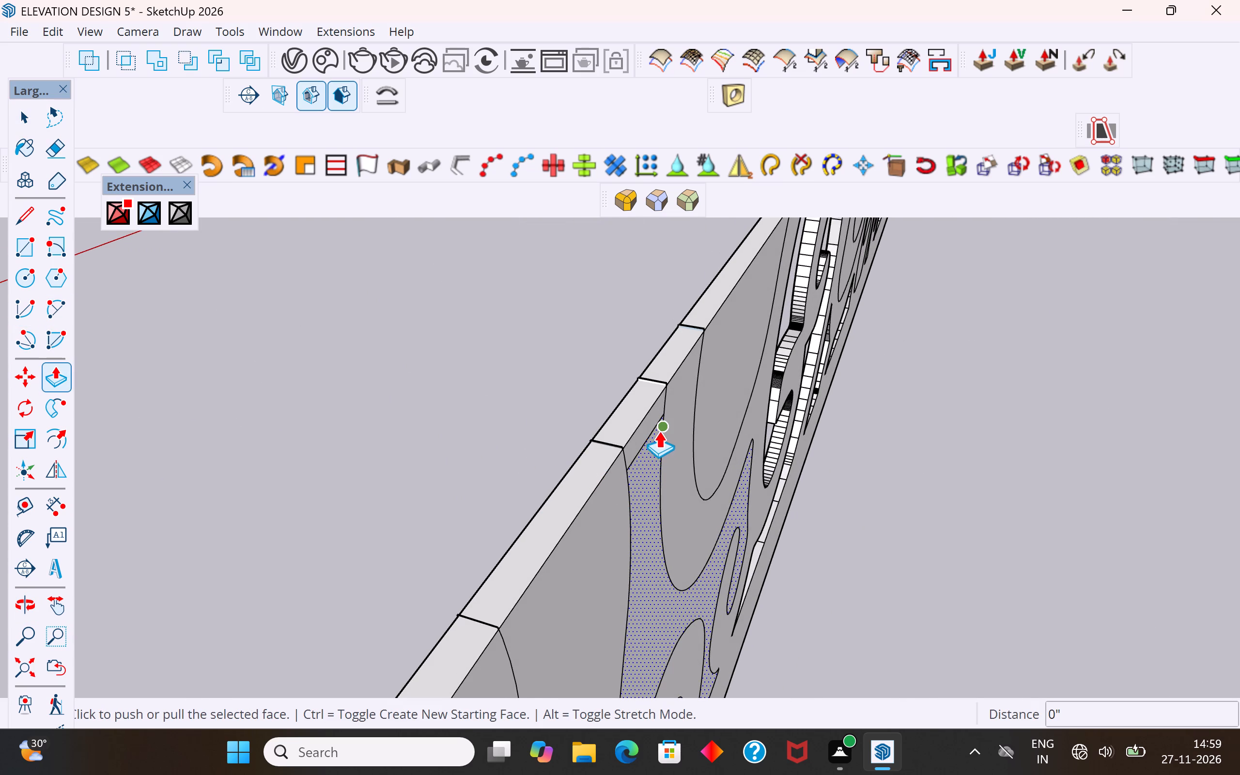
click(659, 430)
middle_drag(604, 440, 838, 466)
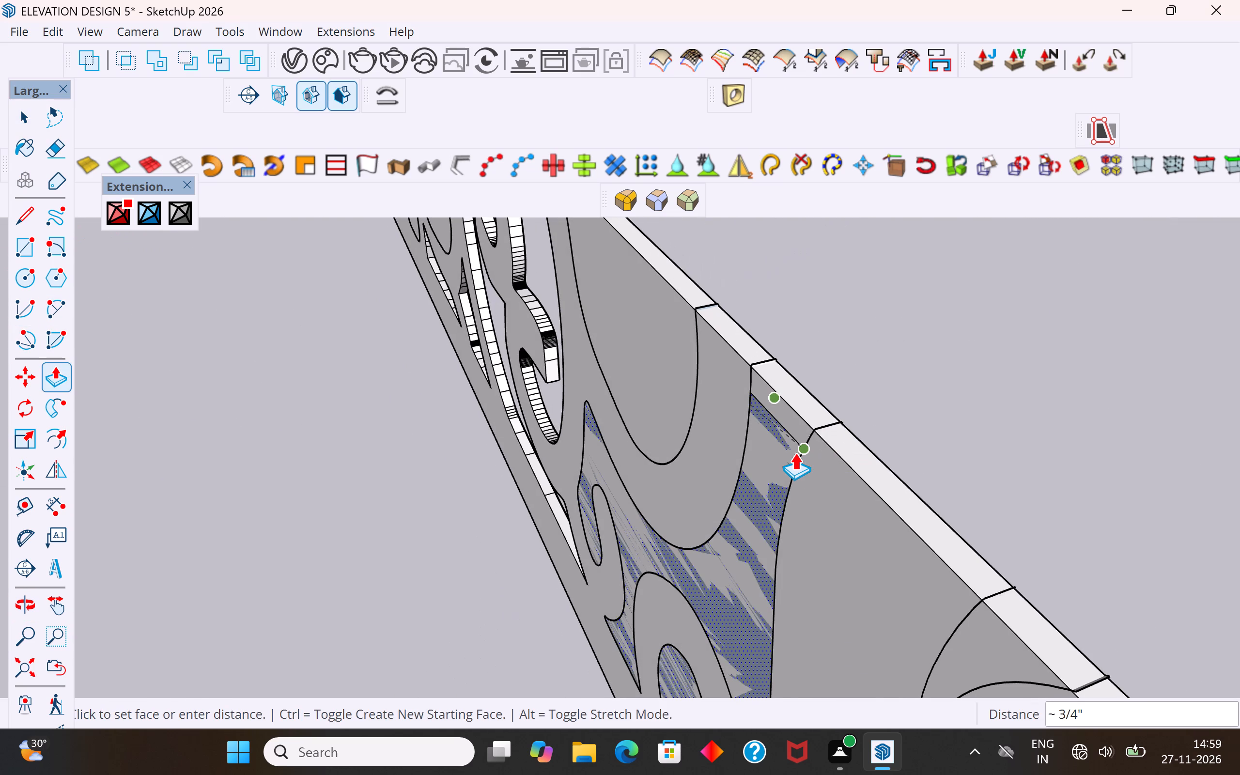
click(795, 453)
click(30, 122)
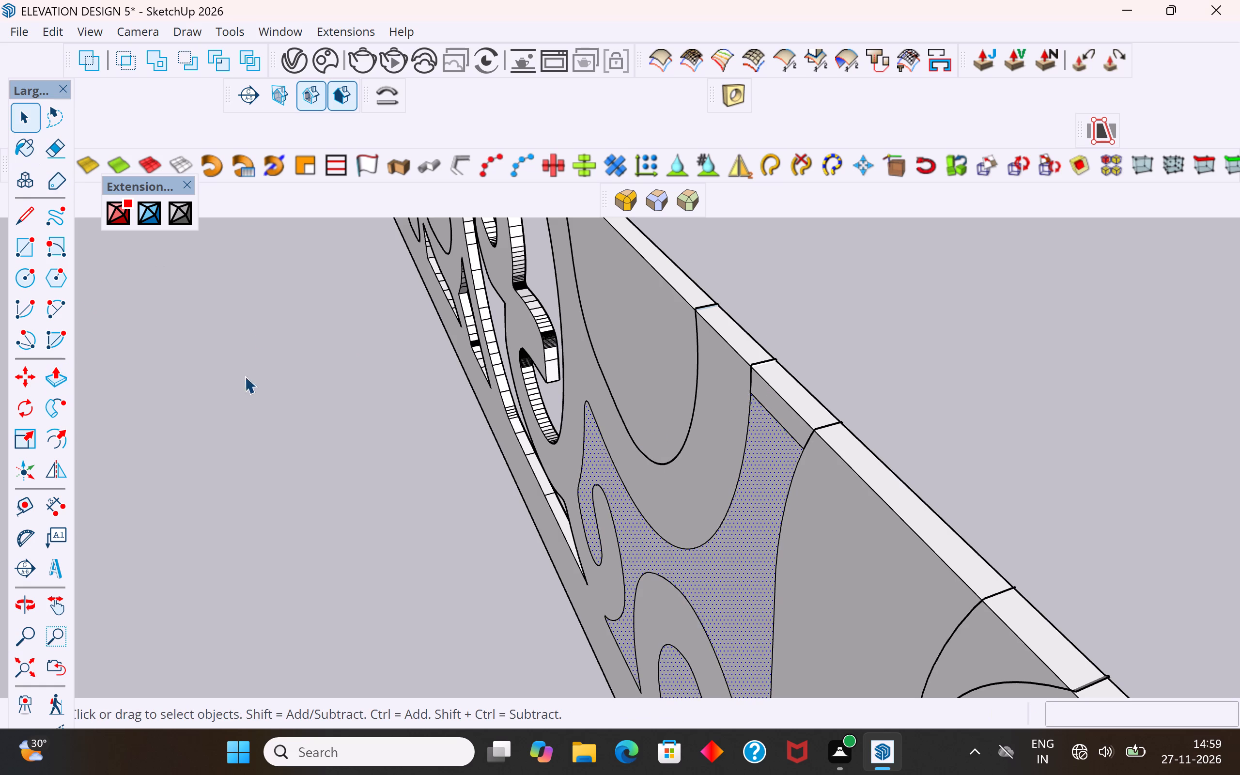
click(277, 425)
click(751, 544)
key(Delete)
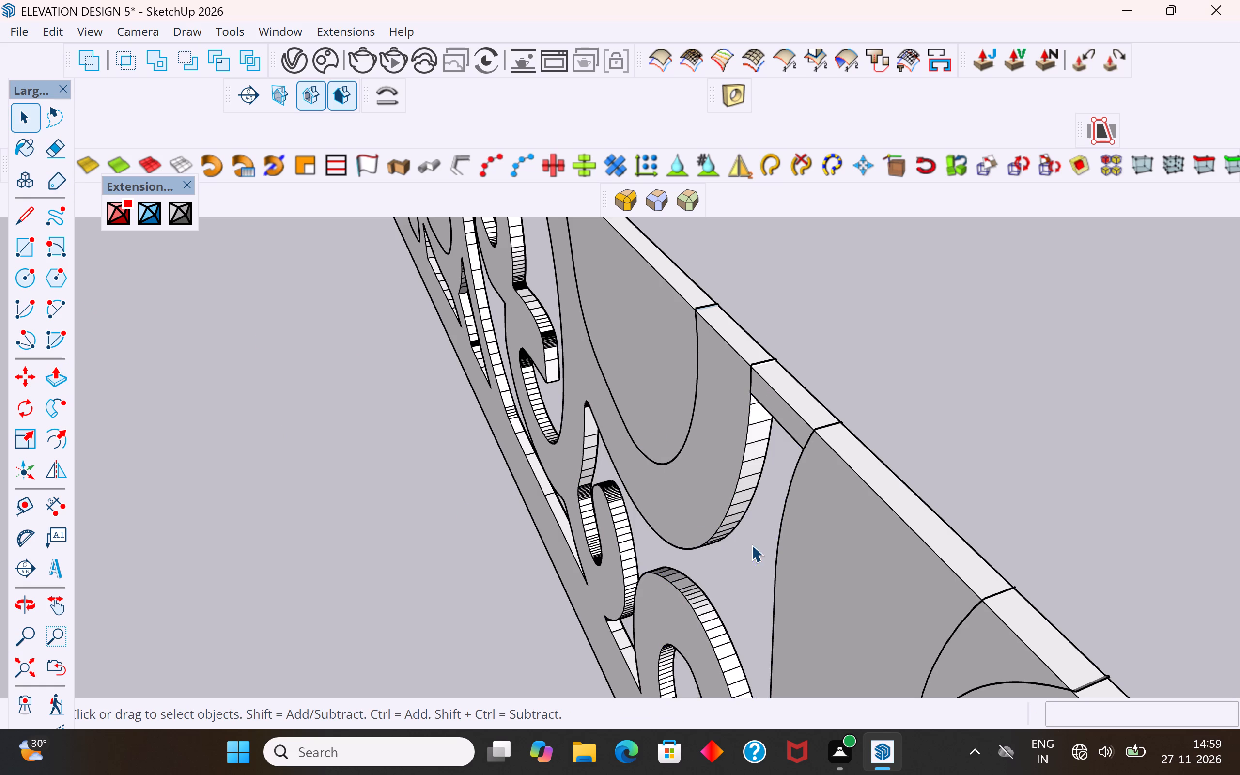
Delete the small sliver and its stray edges projecting over the inner border edge on the U-shaped motif's side of the new opening.
middle_drag(763, 534, 876, 445)
scroll(876, 450, up, 1)
scroll(794, 522, down, 8)
middle_drag(802, 520, 926, 475)
scroll(870, 413, up, 12)
scroll(848, 400, down, 2)
scroll(848, 400, up, 1)
scroll(848, 400, down, 3)
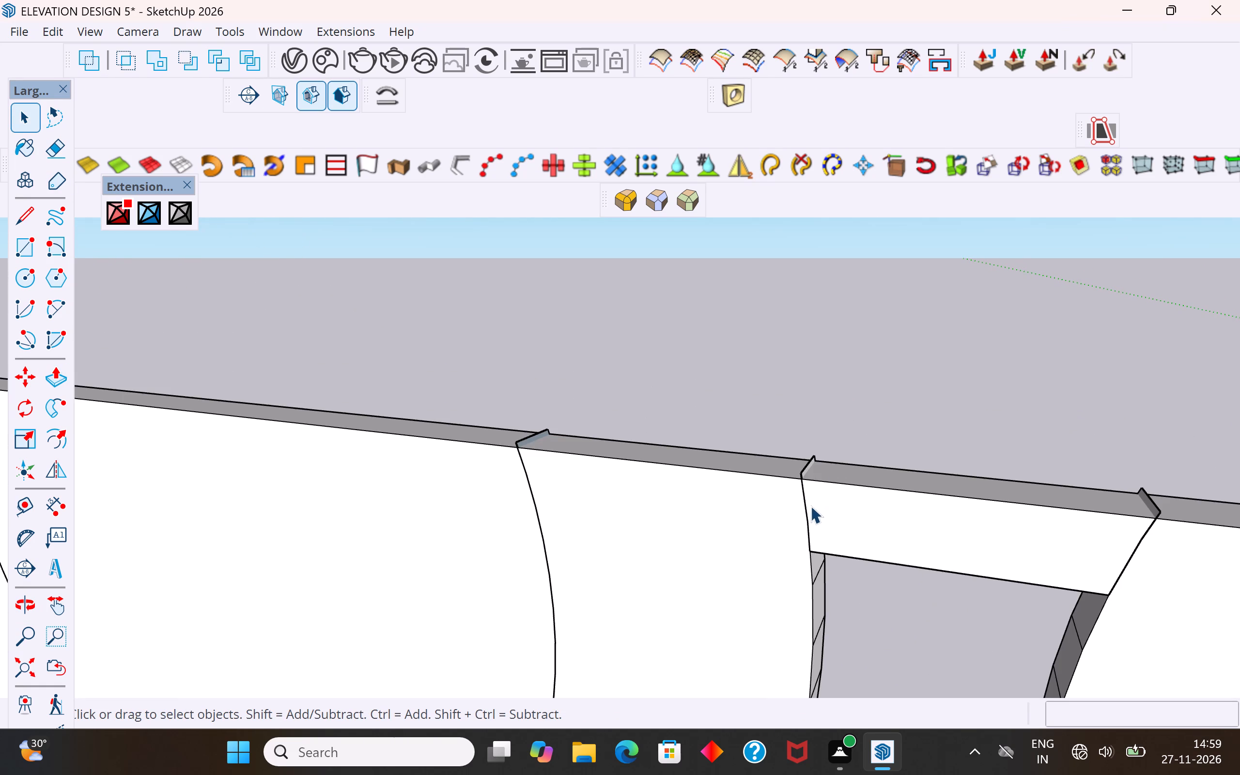
scroll(804, 469, up, 5)
click(804, 469)
key(Delete)
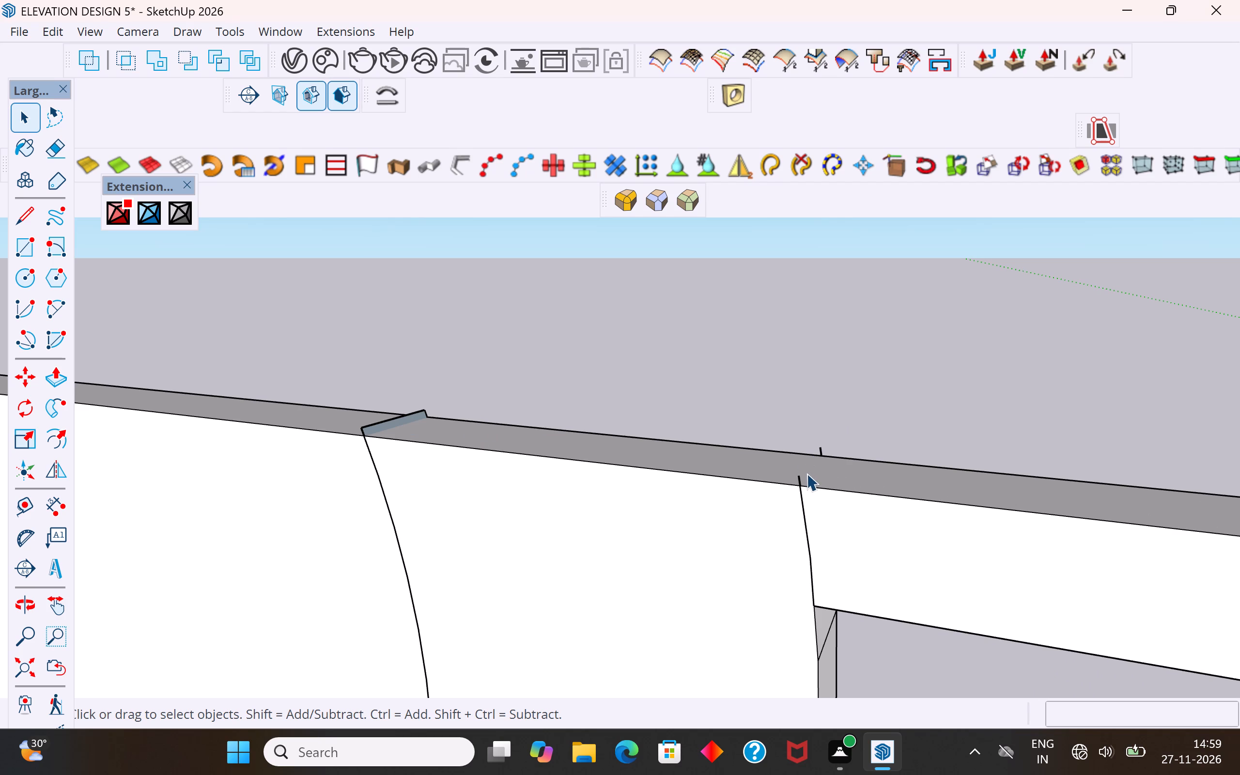
click(798, 479)
key(Delete)
click(822, 452)
key(Delete)
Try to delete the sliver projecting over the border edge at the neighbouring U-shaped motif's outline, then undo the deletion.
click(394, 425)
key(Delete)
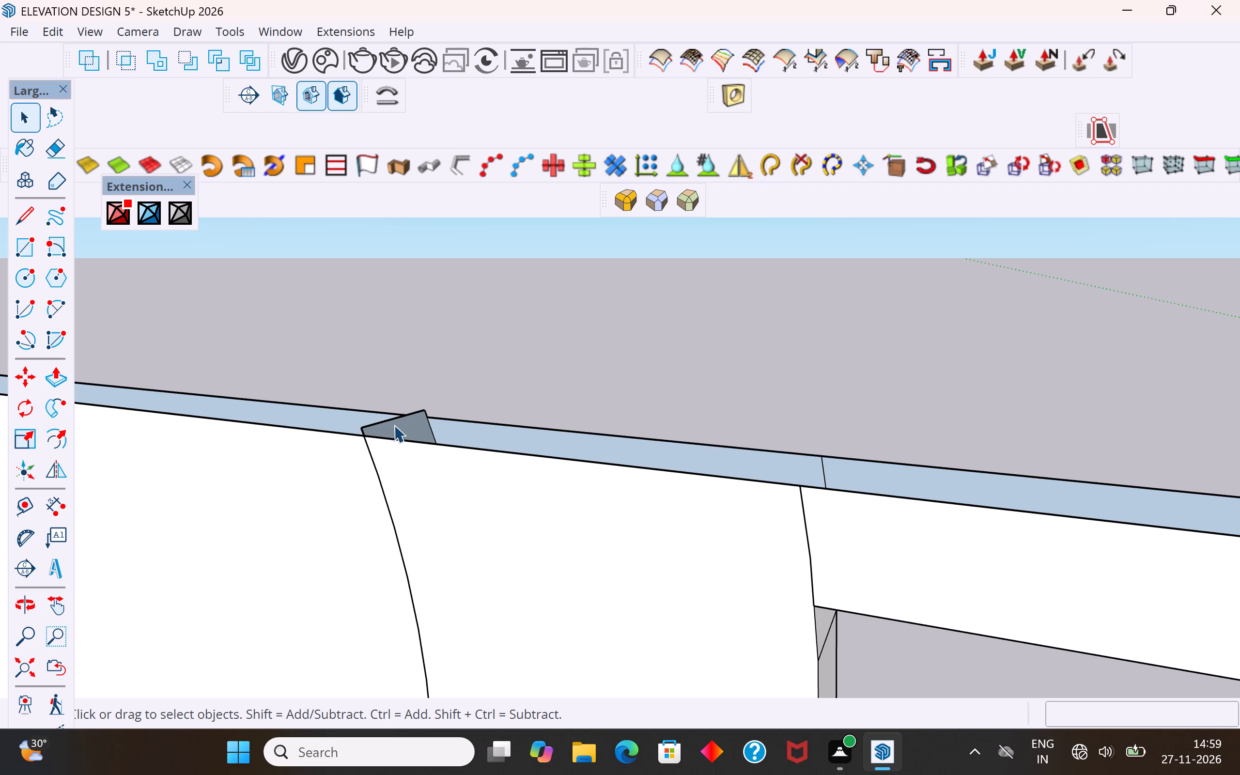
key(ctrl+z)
Delete the sliver face and its stray edges projecting over the border edge at the U-shaped motif's outline.
scroll(393, 424, up, 5)
click(393, 420)
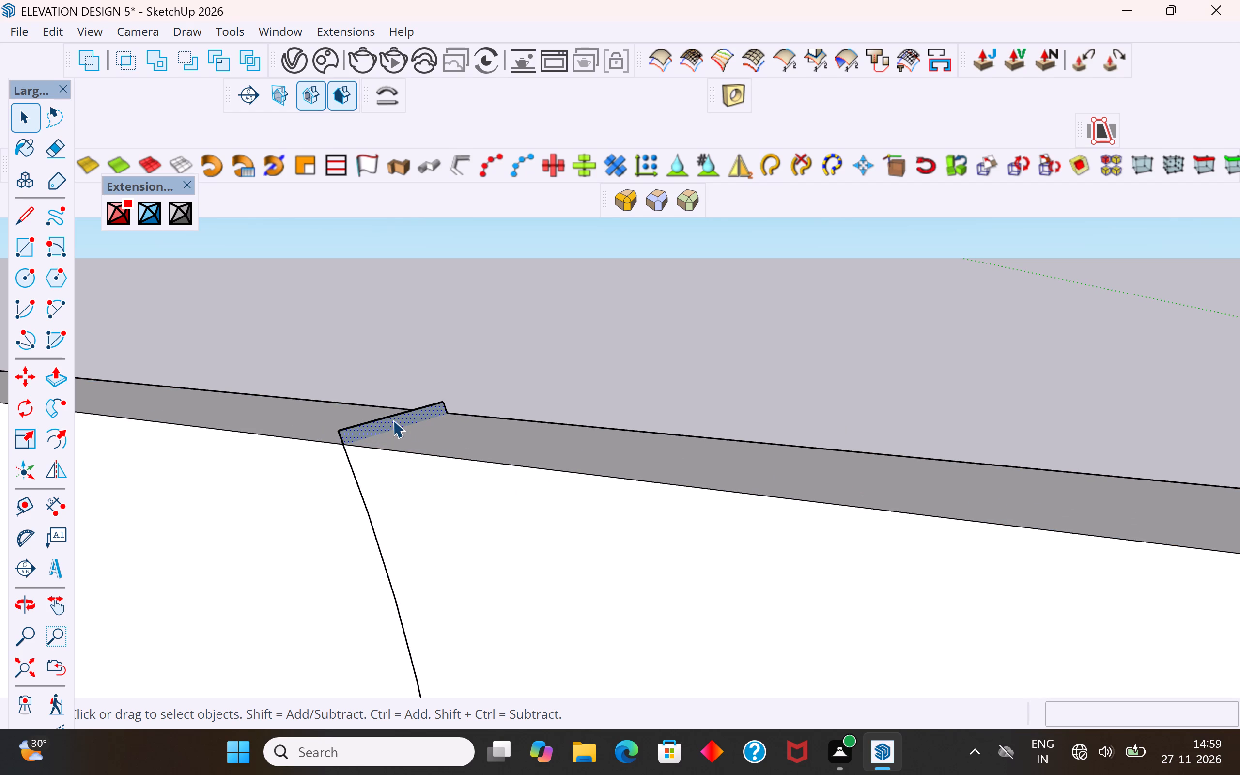
key(Delete)
click(386, 416)
key(Delete)
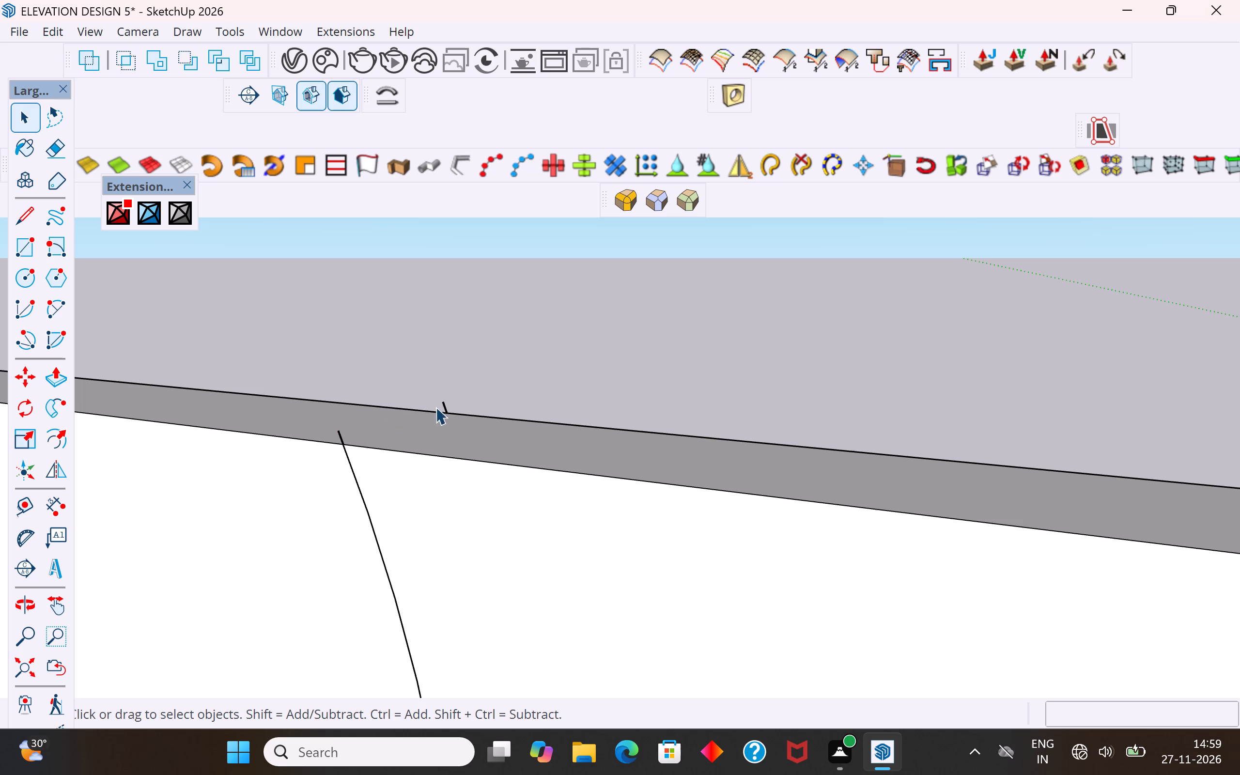
click(447, 406)
key(Delete)
click(343, 437)
key(Delete)
Delete the sliver face and stray edges projecting over the border on the spiral motif's side of the branching opening.
scroll(432, 460, down, 9)
scroll(432, 460, up, 1)
scroll(432, 460, down, 7)
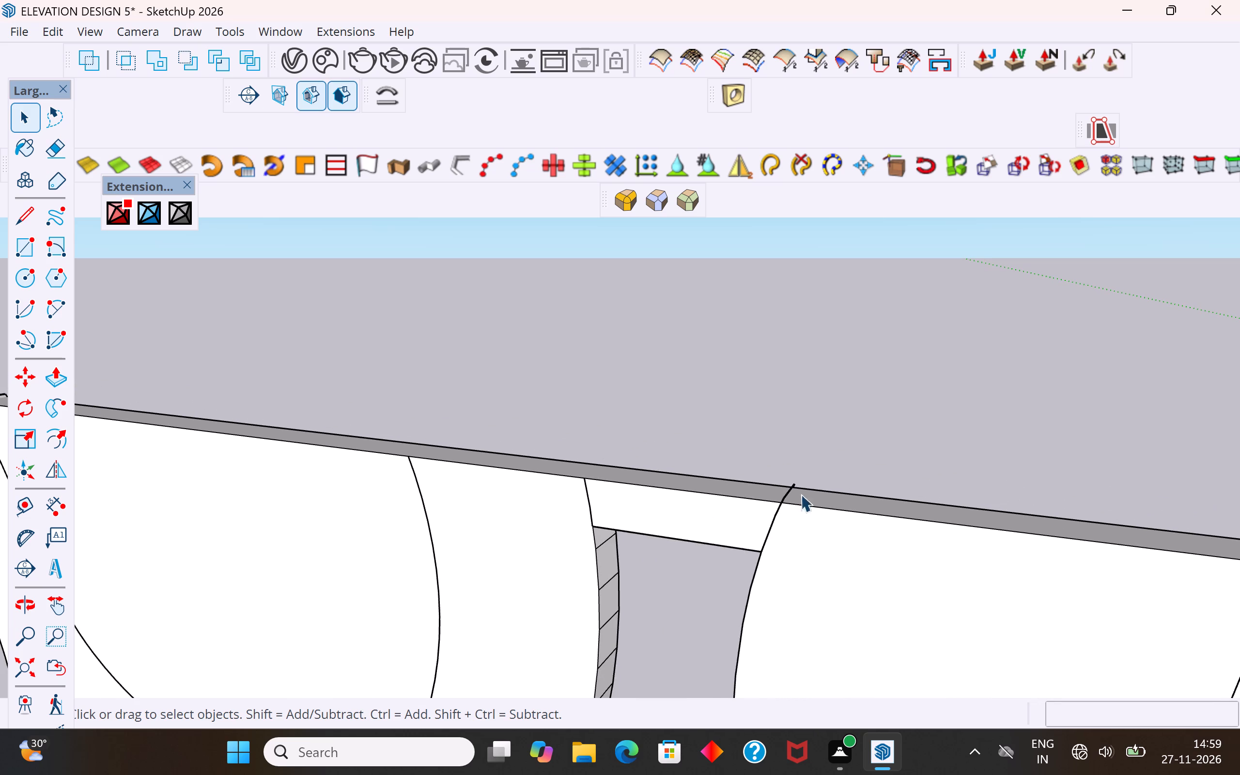
middle_drag(801, 495, 957, 451)
scroll(881, 450, up, 5)
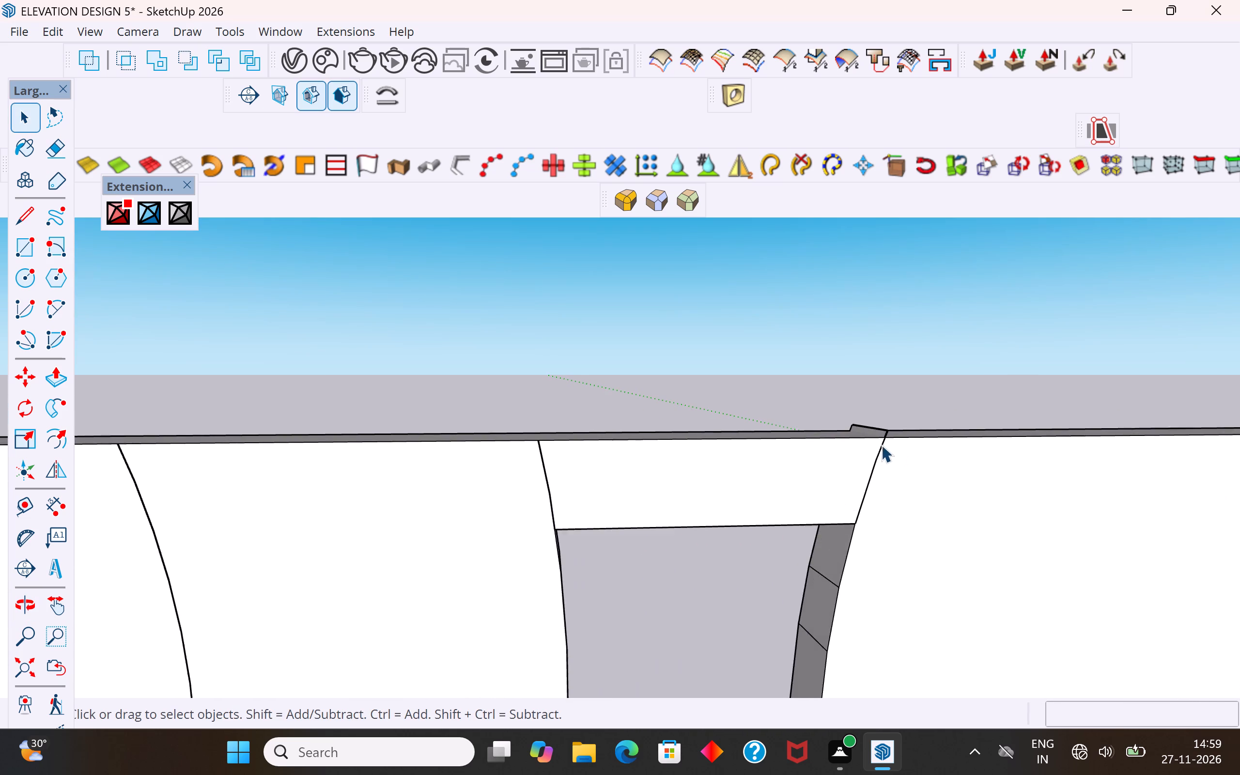
scroll(881, 445, up, 6)
click(872, 430)
key(Delete)
click(894, 433)
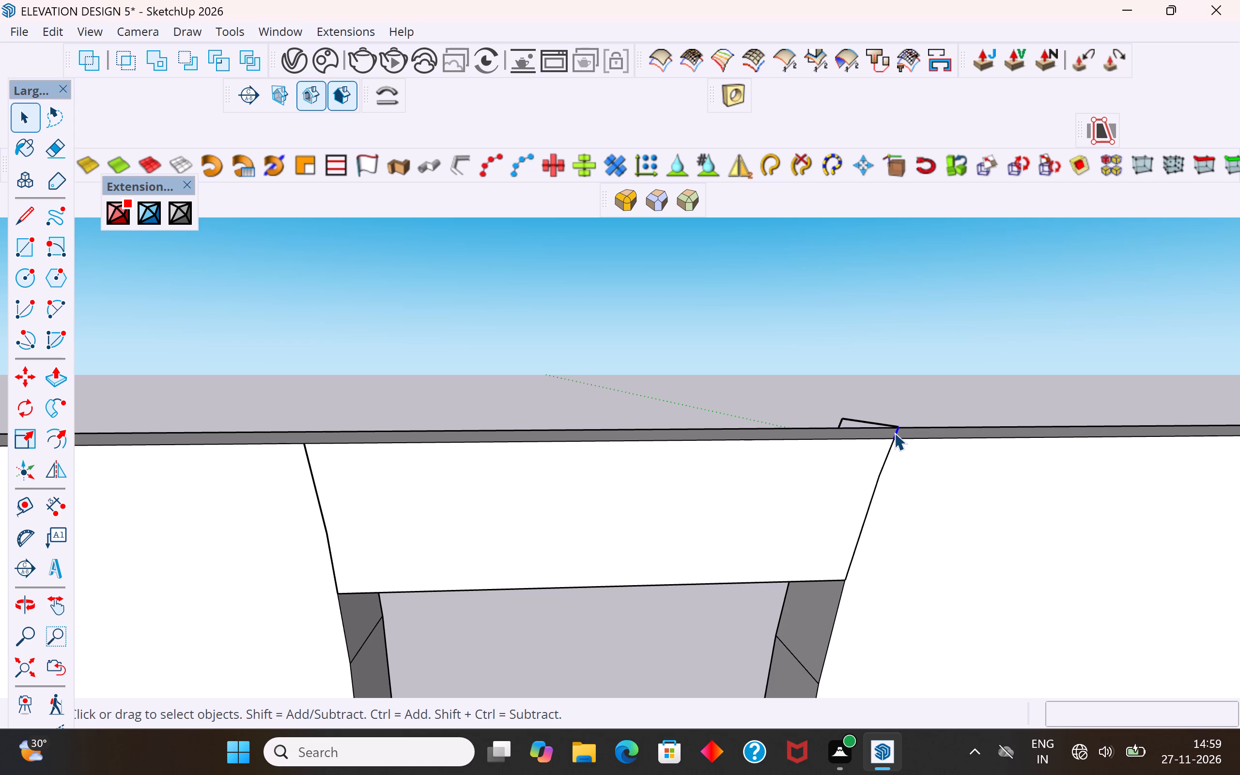
key(Delete)
click(883, 422)
key(Delete)
click(841, 419)
key(Delete)
Delete the sliver face and stray edges projecting over the border where the spiral motif's first outline curve meets it.
scroll(736, 484, down, 5)
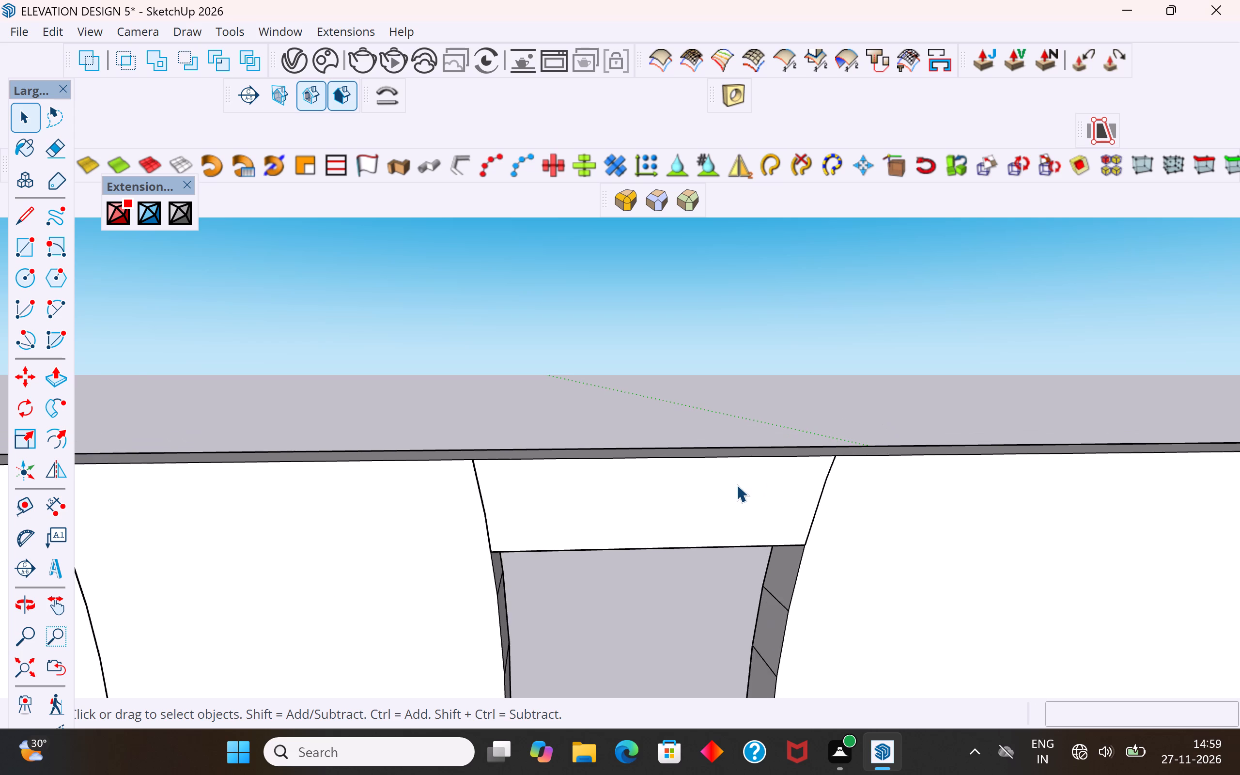
scroll(736, 484, down, 7)
middle_drag(844, 484, 876, 487)
scroll(743, 487, down, 2)
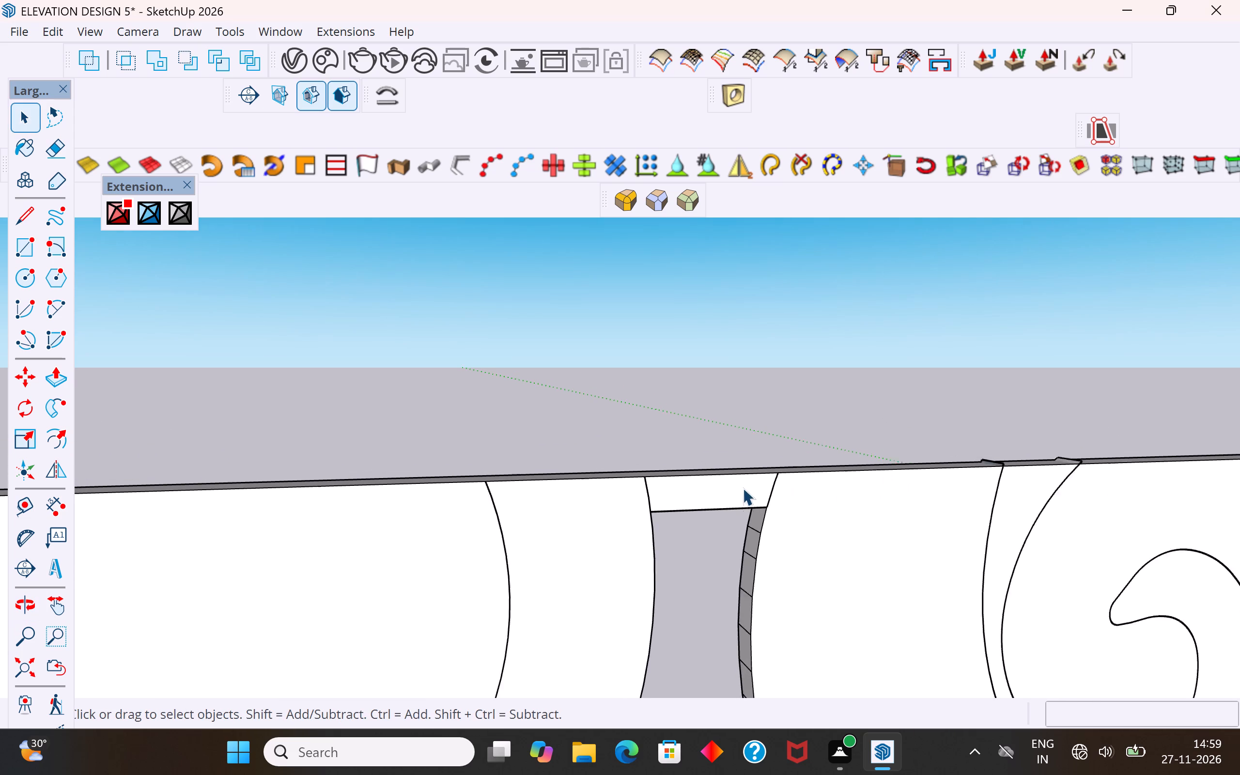
scroll(743, 488, down, 5)
middle_drag(842, 444, 838, 392)
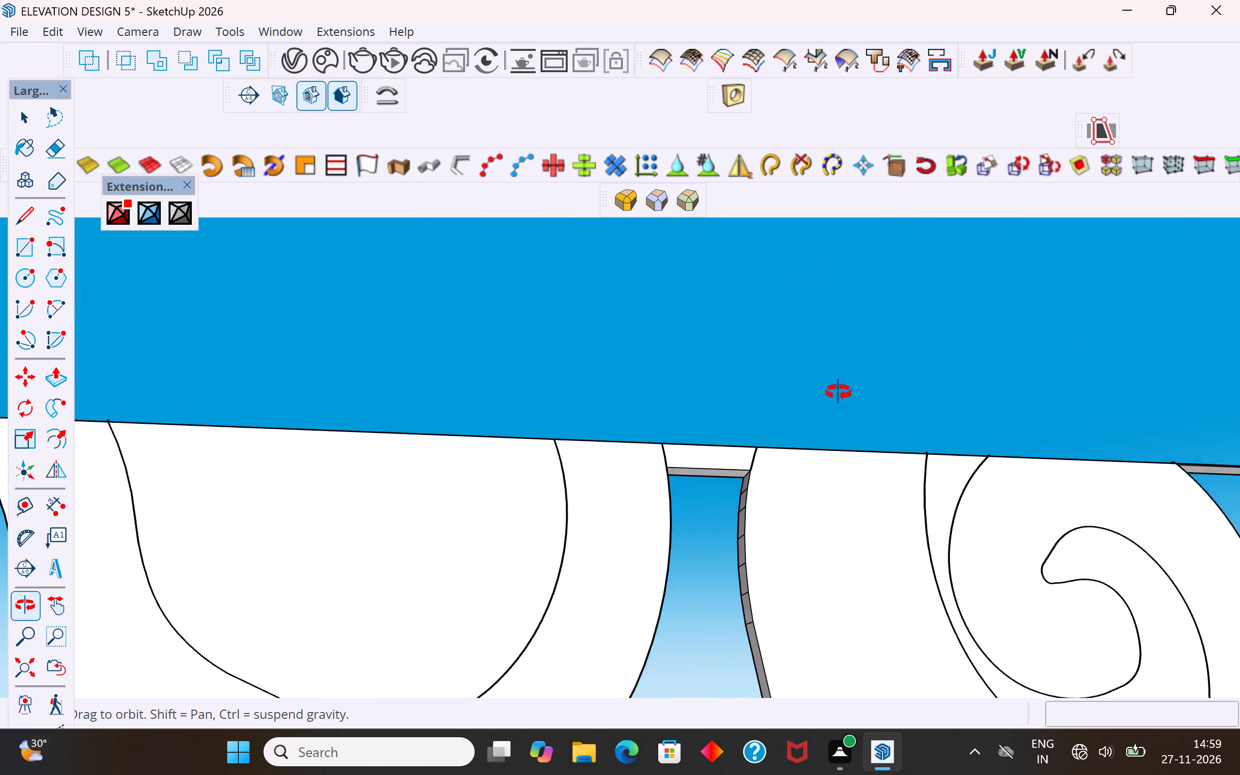
middle_drag(838, 392, 961, 501)
scroll(1000, 444, up, 4)
scroll(929, 451, up, 5)
middle_drag(724, 520, 732, 489)
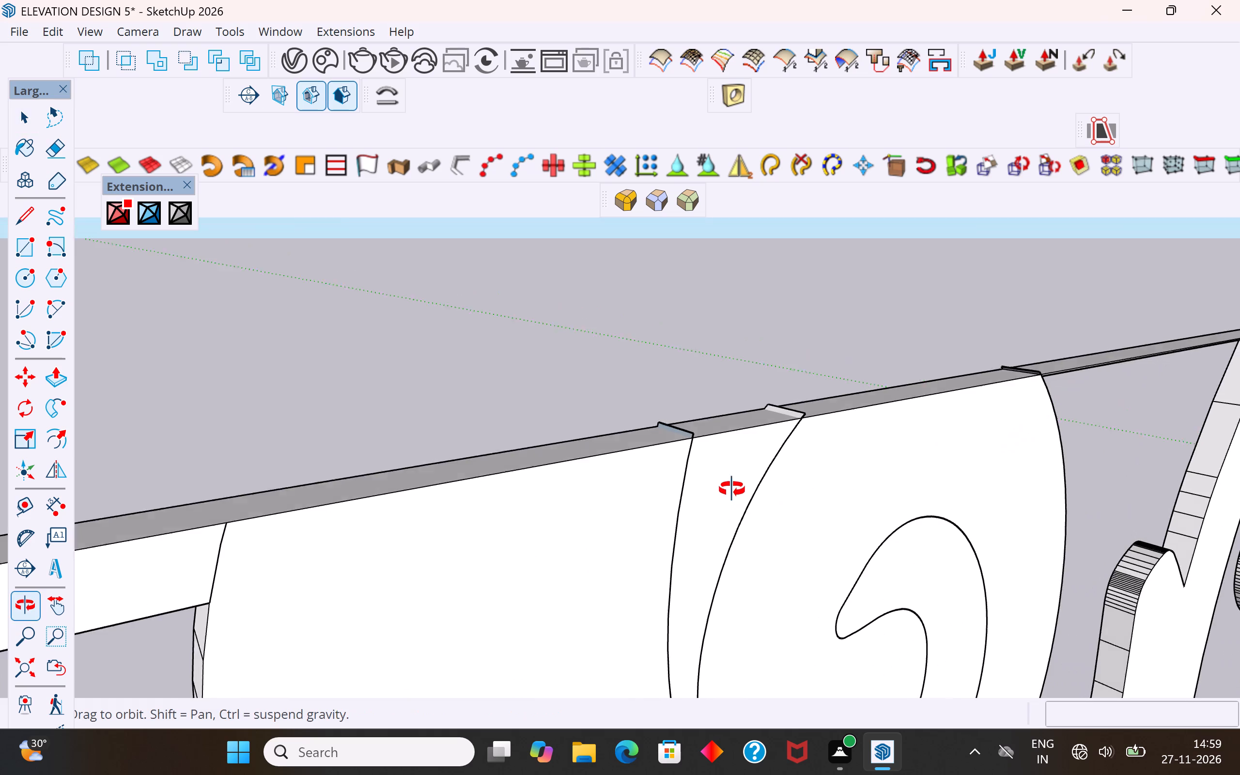
middle_drag(732, 489, 732, 489)
scroll(694, 413, up, 9)
click(679, 395)
key(Delete)
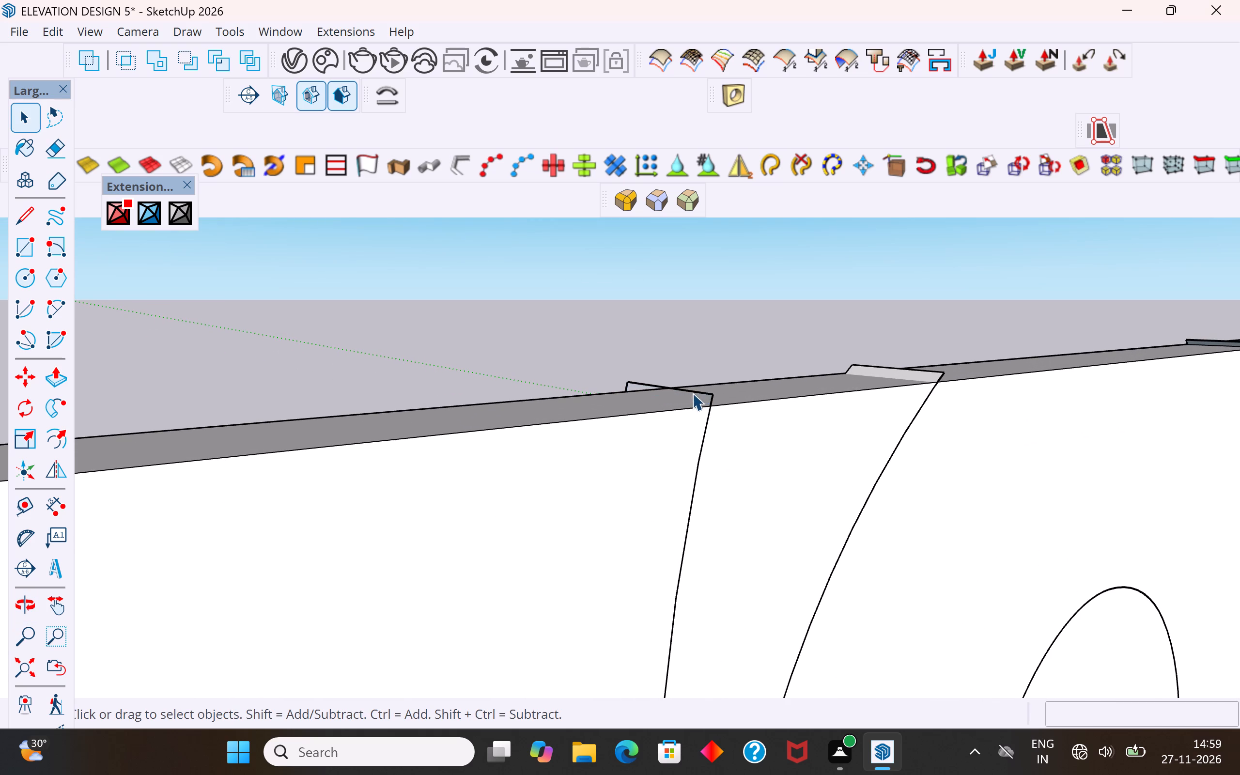
click(693, 392)
key(Delete)
click(627, 386)
key(Delete)
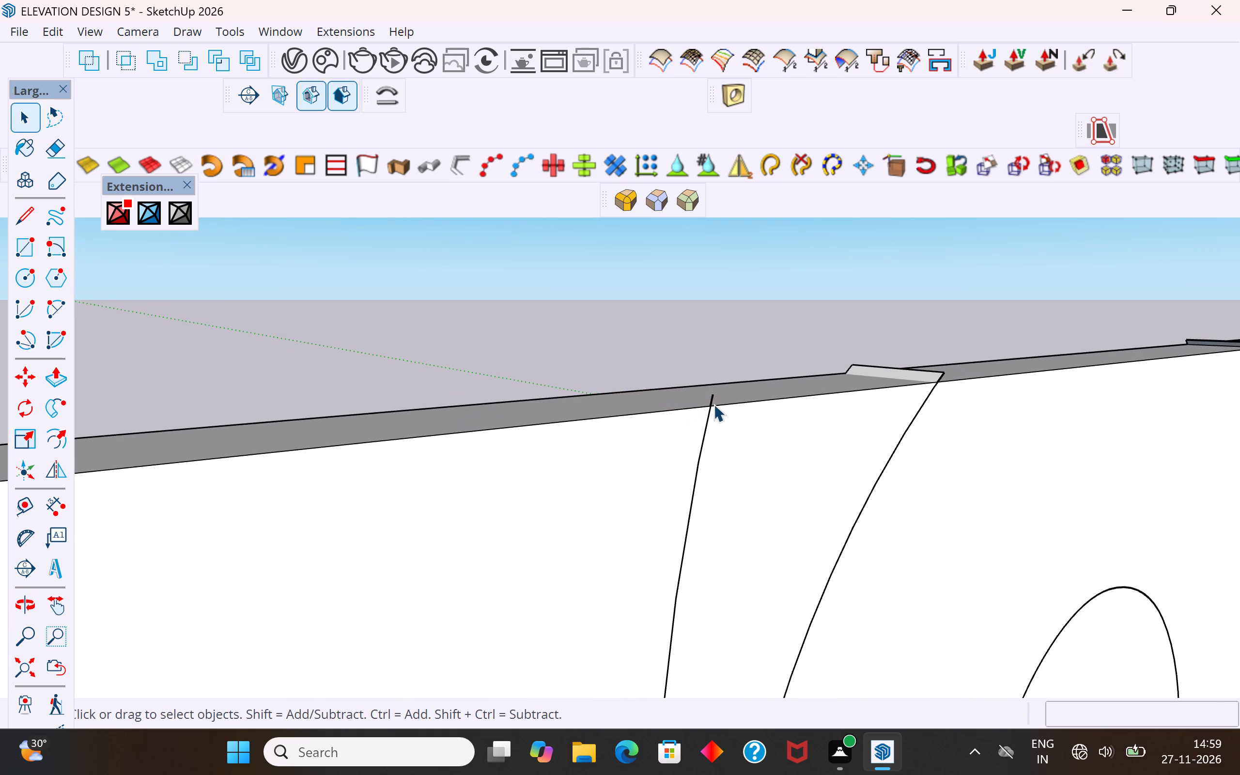
click(712, 400)
key(Delete)
Delete the sliver face and stray edges projecting over the border at the spiral motif's second outline curve.
click(886, 374)
key(Delete)
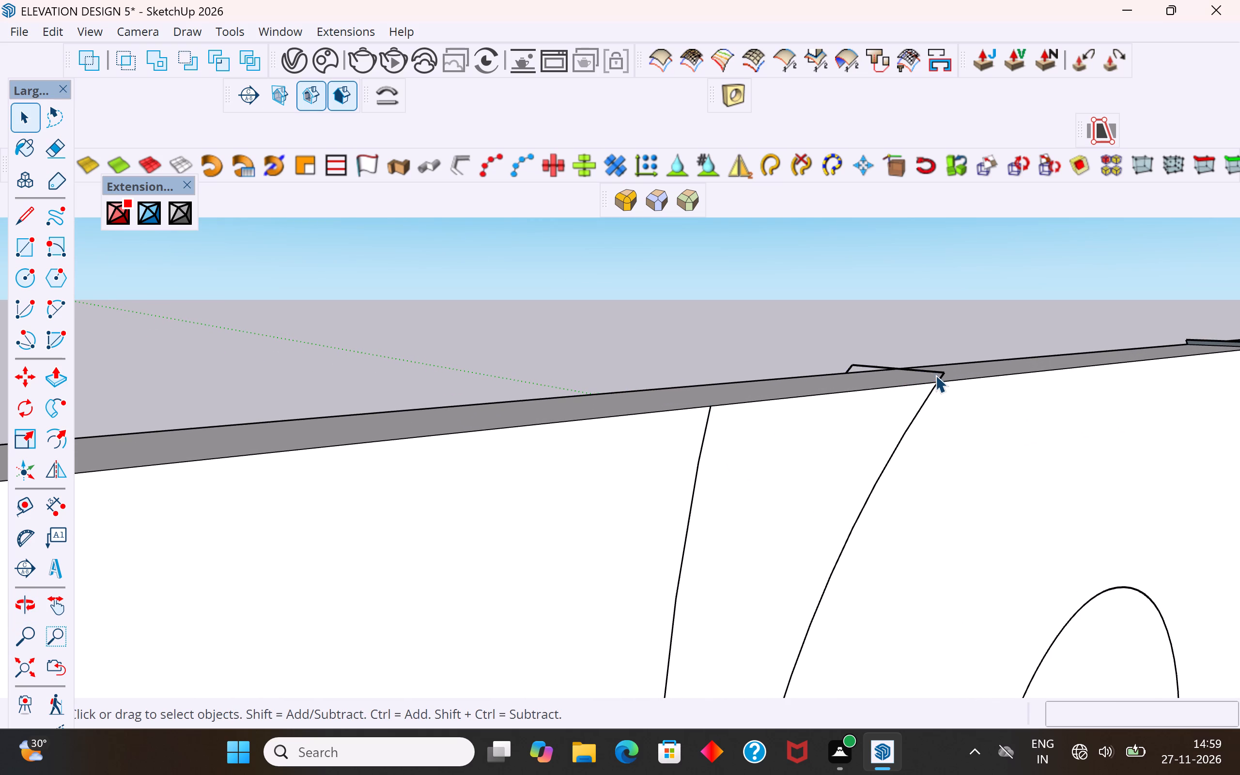
click(940, 378)
key(Delete)
double_click(937, 372)
key(Delete)
click(847, 370)
key(Delete)
Delete the short stray edge projecting over the inner border edge at the corner of a cut opening farther along the lower band.
scroll(606, 479, down, 9)
middle_drag(930, 456, 983, 429)
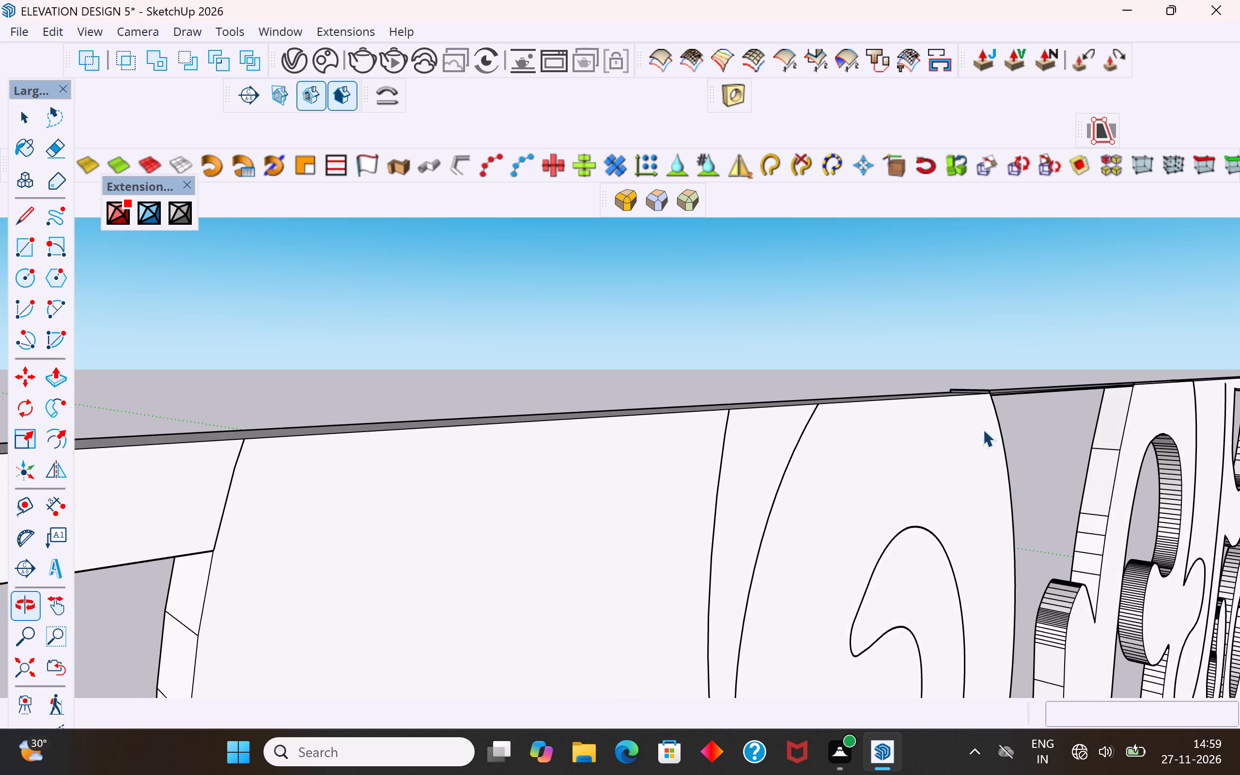
scroll(1038, 396, up, 4)
scroll(1039, 393, down, 4)
scroll(985, 422, down, 6)
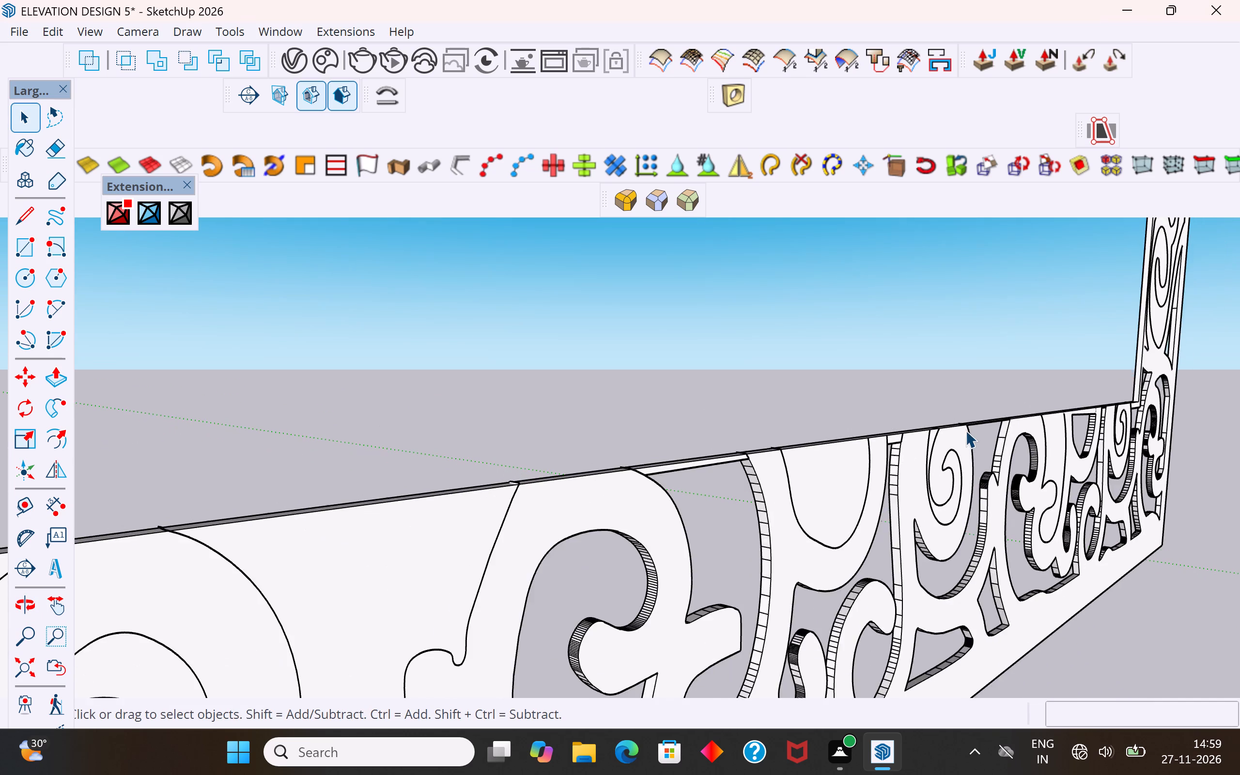
scroll(972, 405, up, 3)
scroll(948, 446, down, 3)
middle_drag(957, 525, 964, 461)
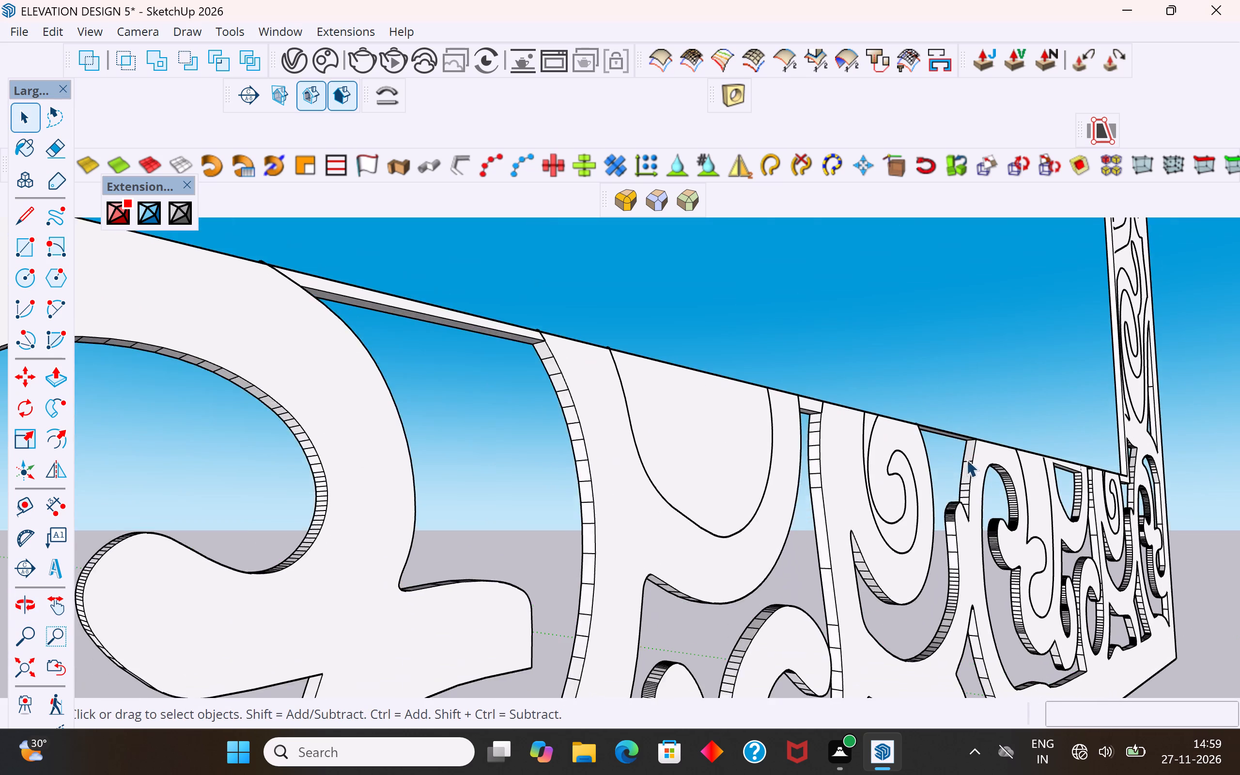
scroll(971, 455, up, 19)
middle_drag(986, 435, 977, 474)
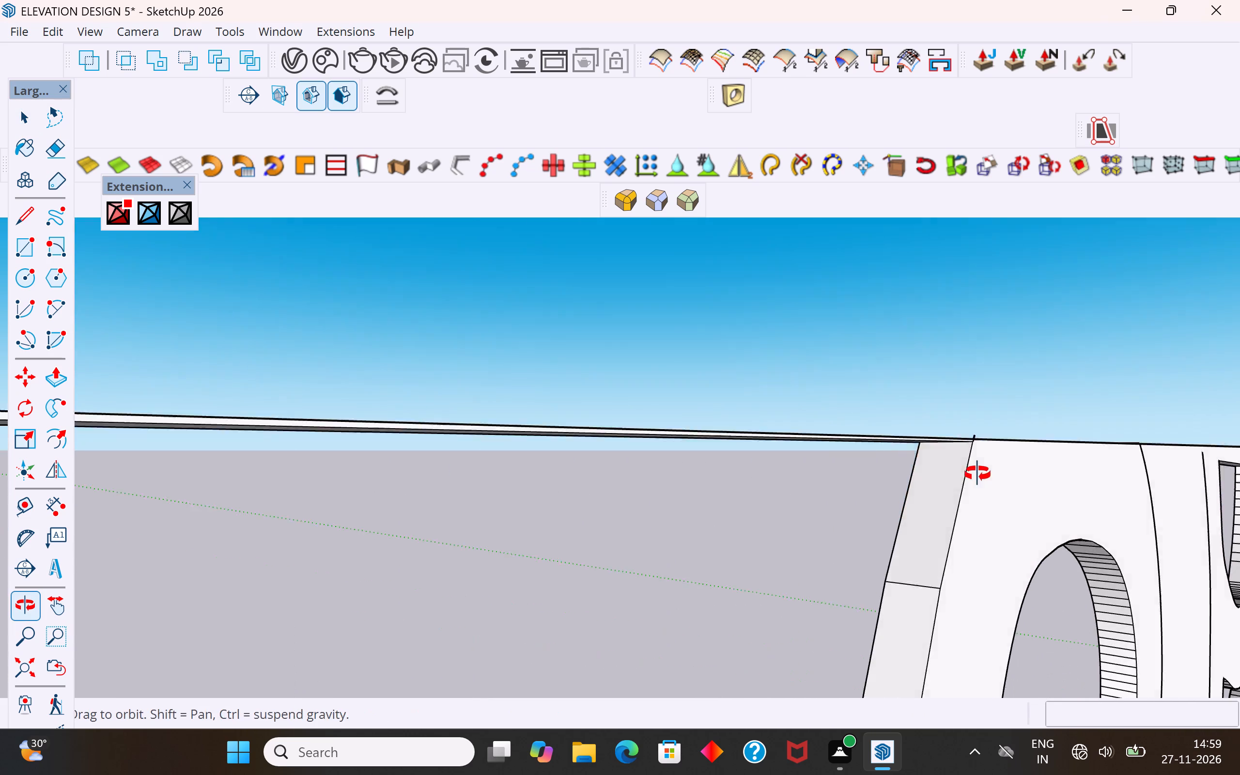
middle_drag(977, 474, 973, 491)
scroll(971, 489, up, 6)
click(972, 449)
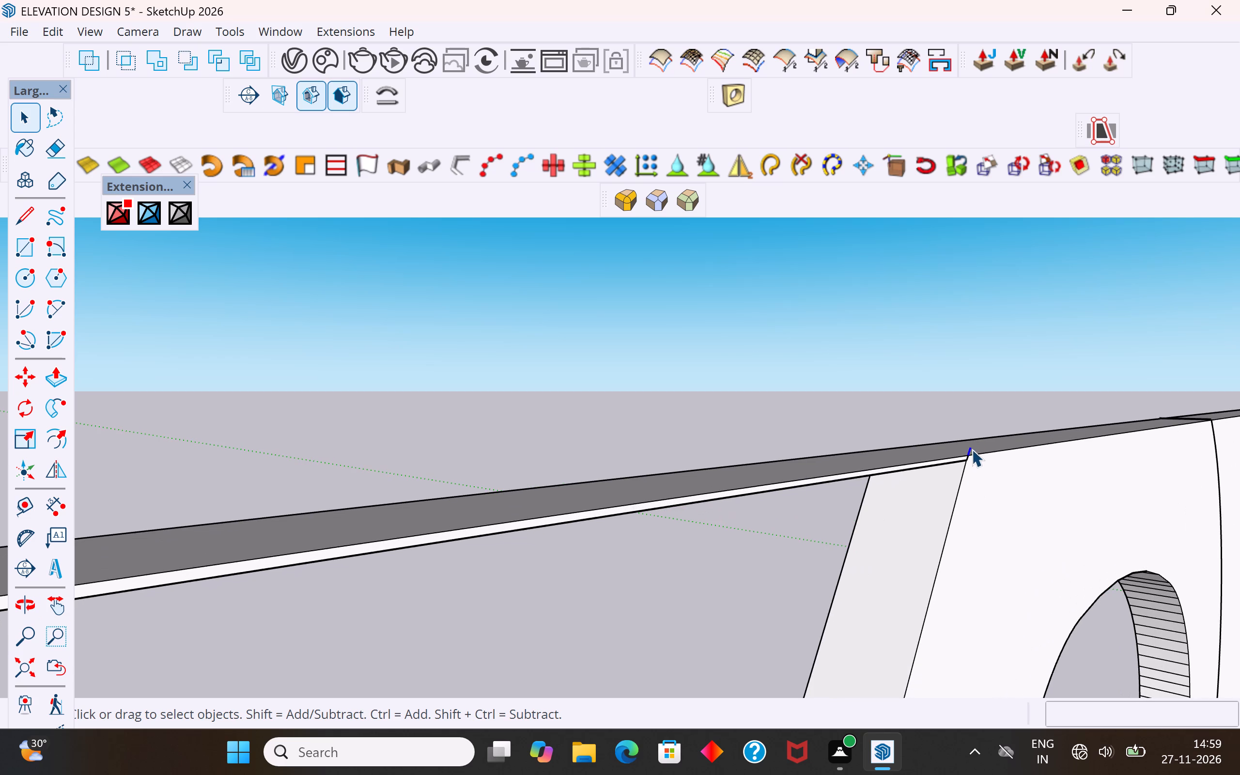
key(Delete)
Delete the leftover outline segments on both sides between the branching motif's cut opening and the inner border edge.
scroll(821, 502, down, 12)
middle_drag(914, 527, 617, 557)
scroll(479, 546, up, 6)
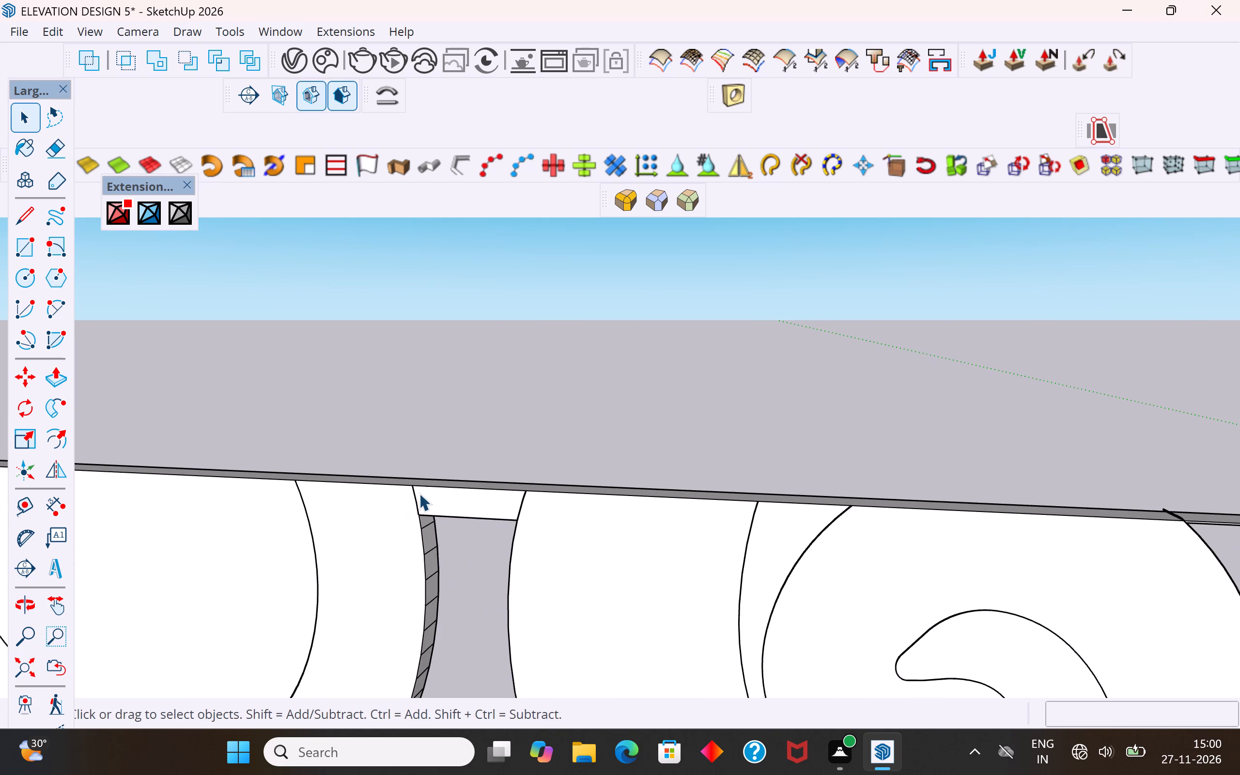
click(416, 495)
key(Delete)
click(522, 500)
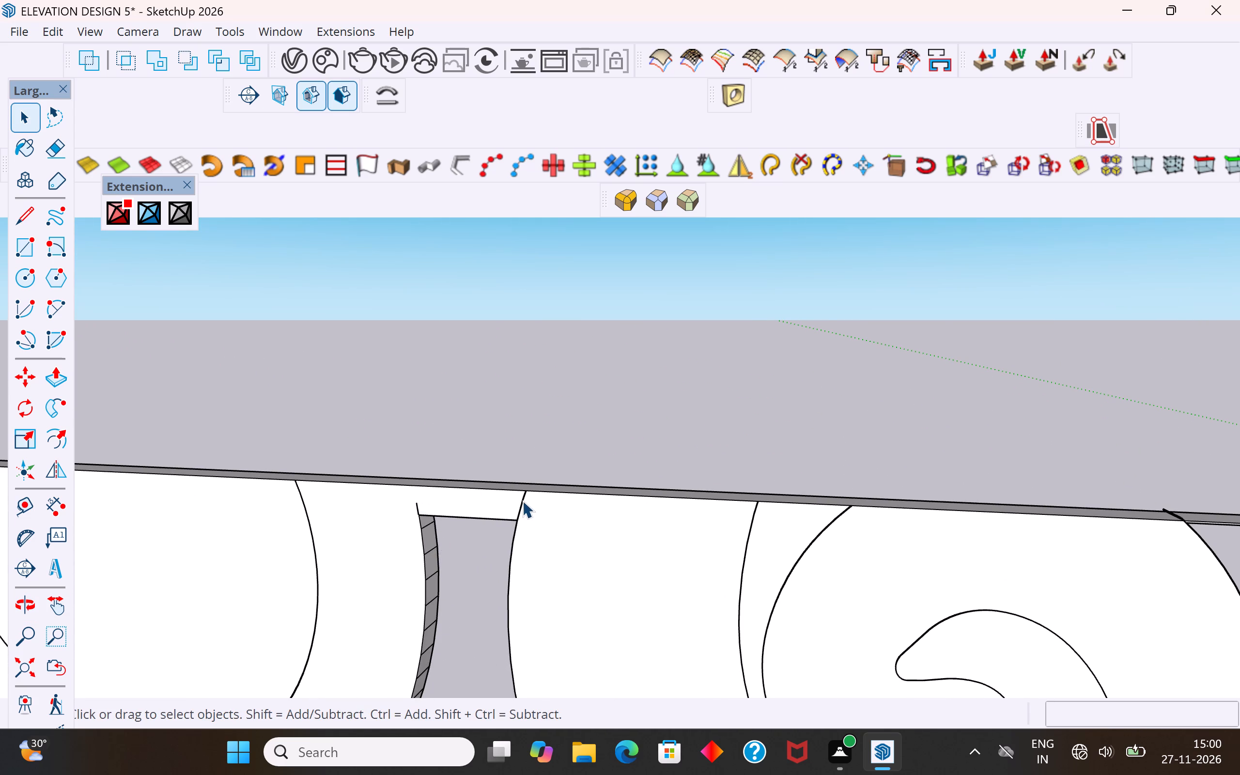
key(Delete)
click(526, 503)
middle_drag(525, 502, 566, 504)
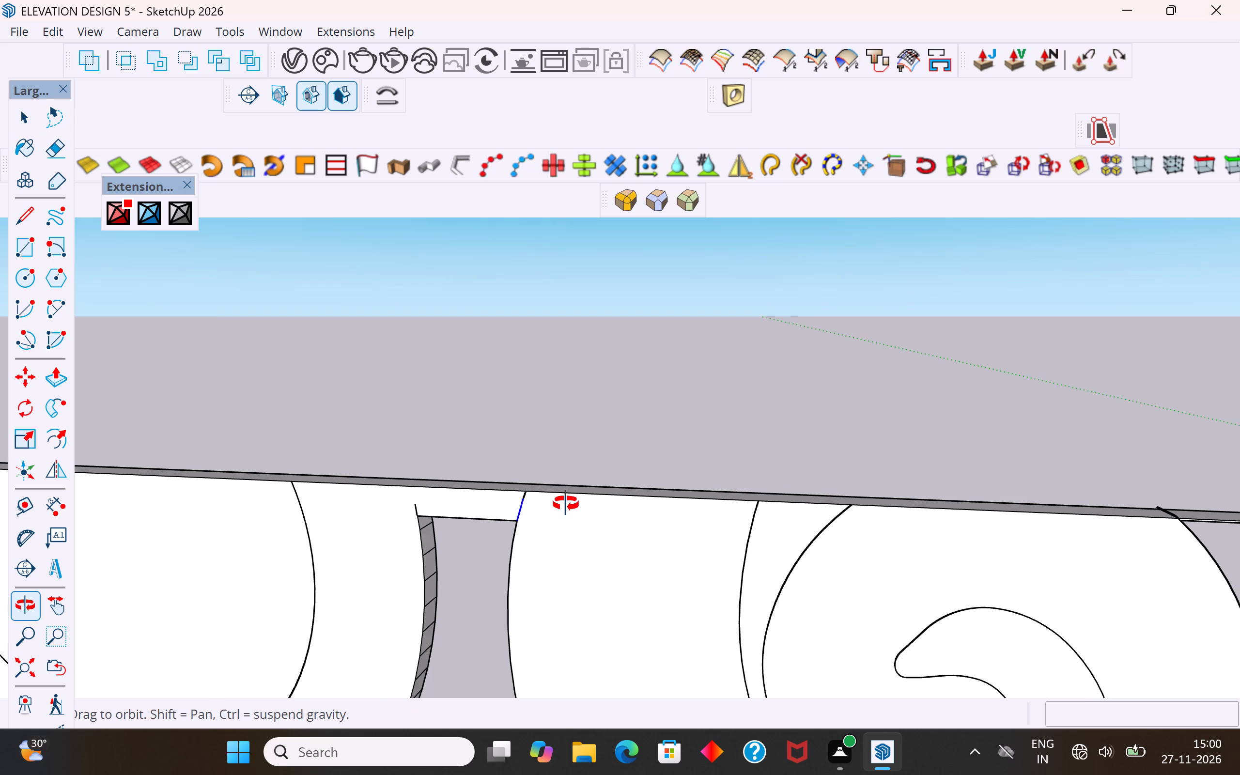
middle_drag(566, 504, 573, 504)
key(Delete)
scroll(520, 509, up, 4)
click(528, 491)
key(Delete)
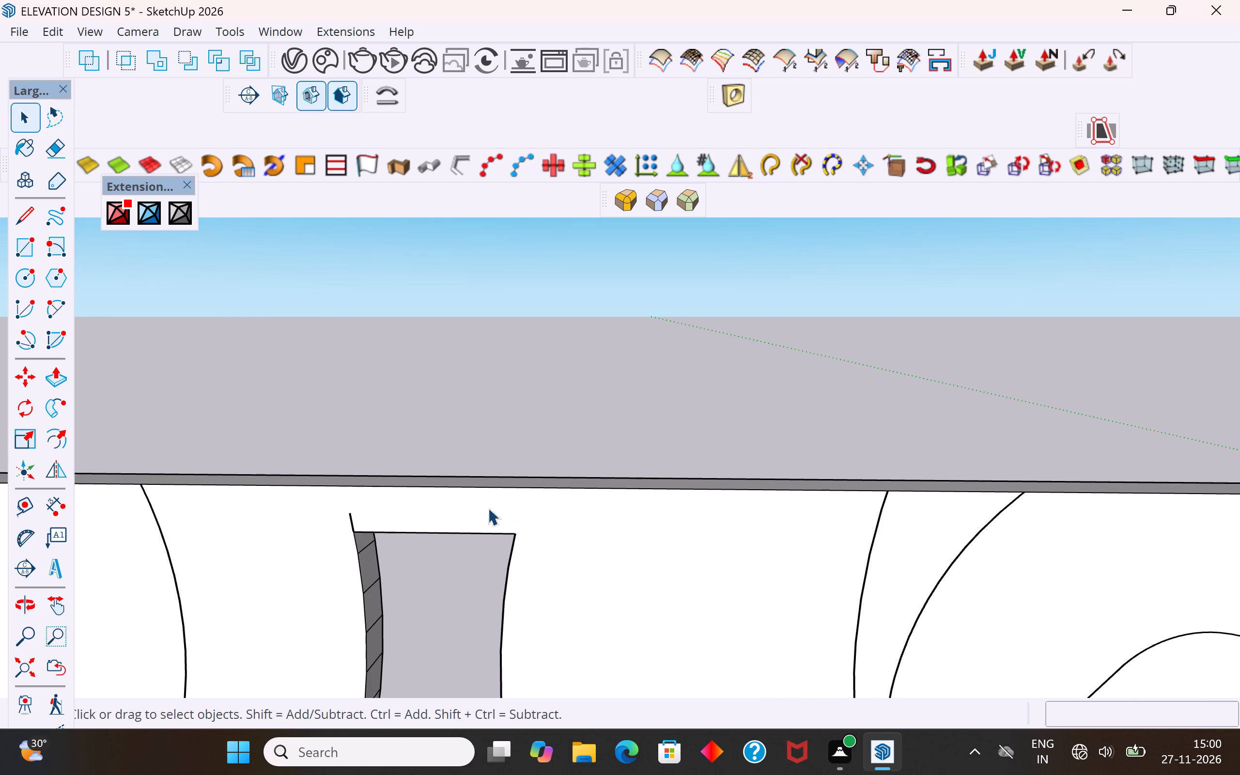
click(351, 520)
key(Delete)
scroll(624, 538, down, 3)
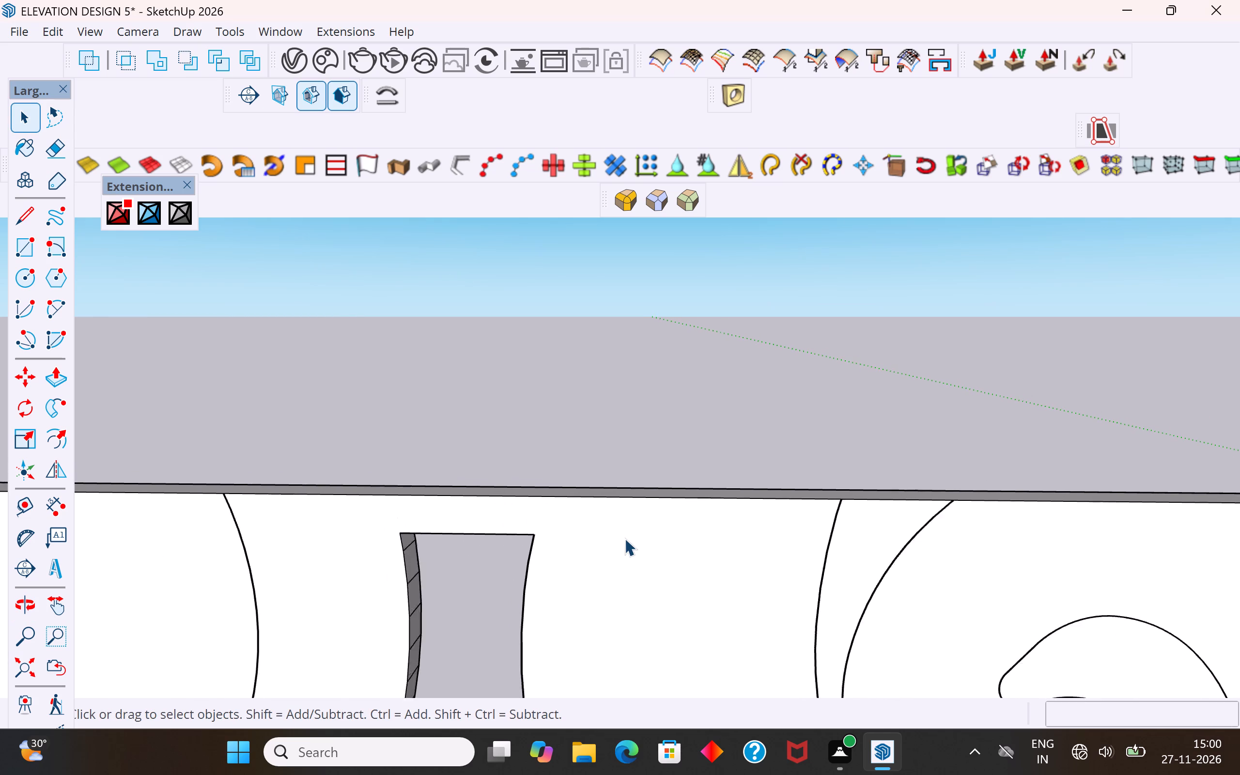
Delete the sliver face and stray edges projecting over the border at the near corner of the adjacent curled-scroll opening.
scroll(624, 538, down, 3)
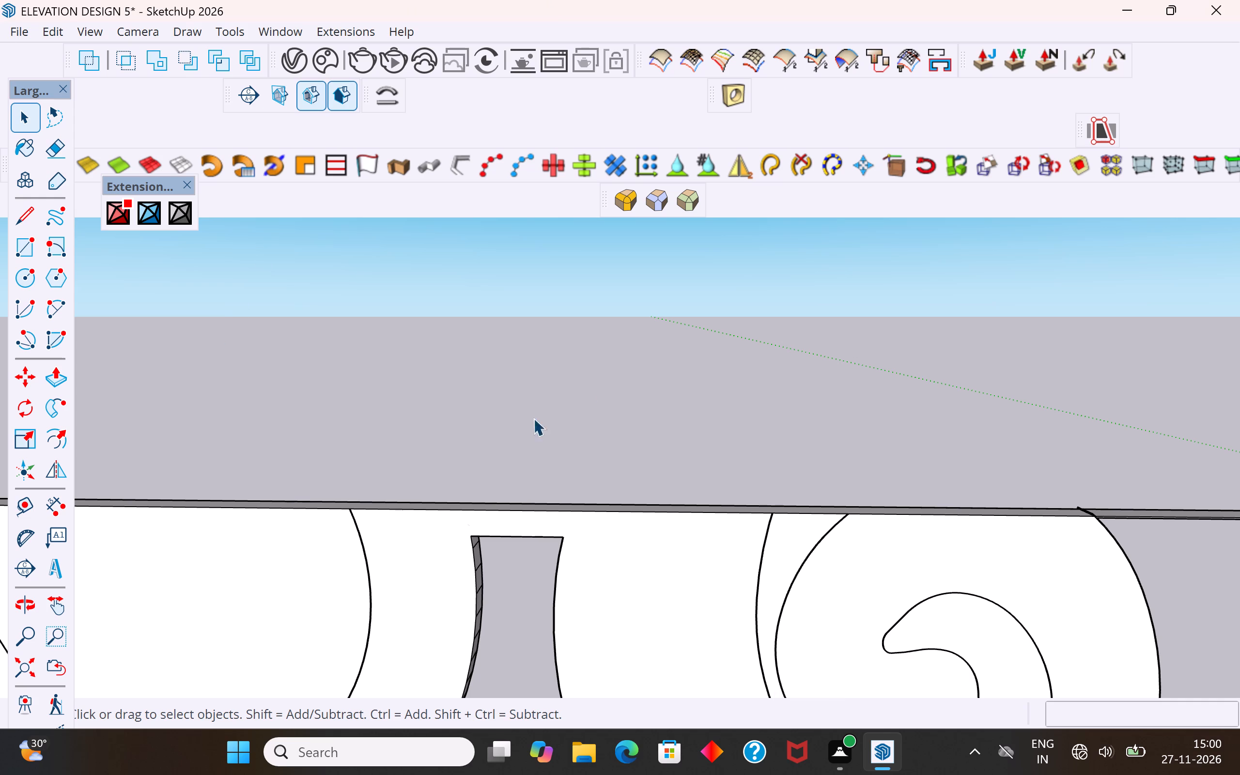
scroll(628, 385, down, 4)
scroll(785, 464, down, 5)
middle_drag(767, 491, 694, 452)
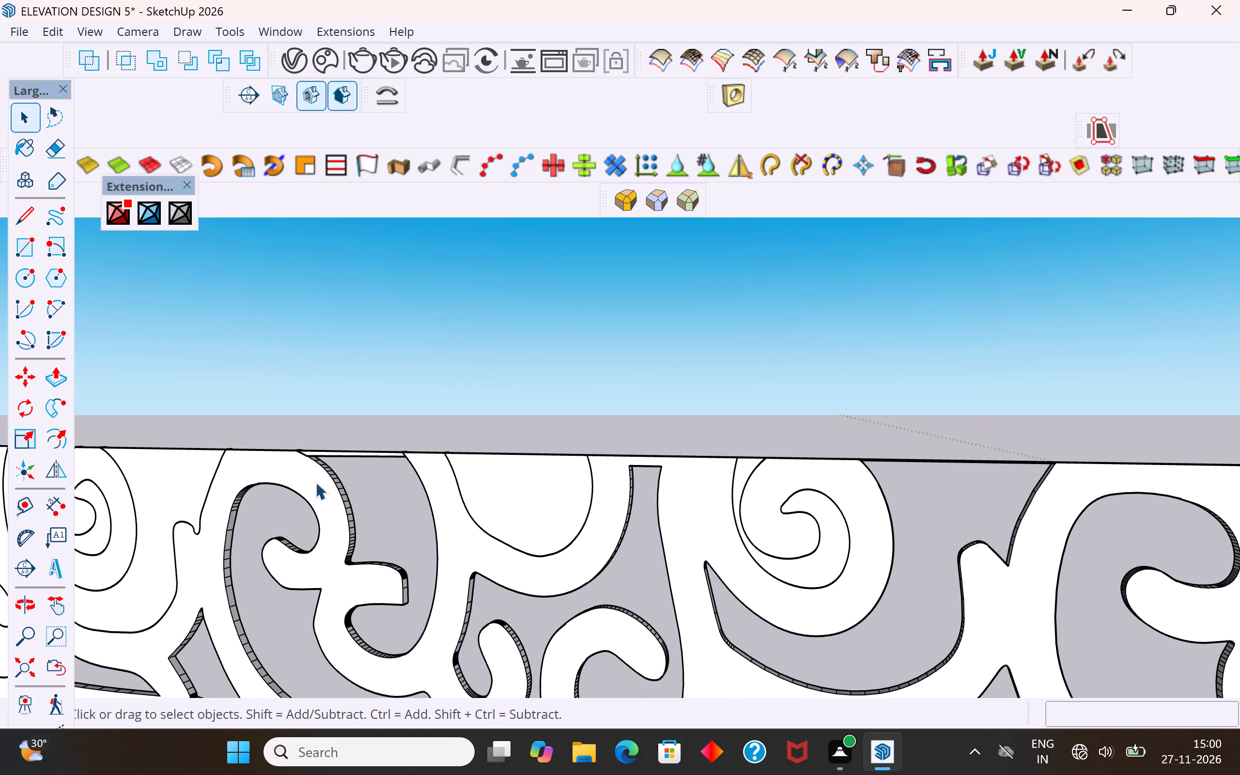
scroll(289, 436, up, 4)
scroll(295, 440, down, 4)
middle_drag(297, 535, 456, 578)
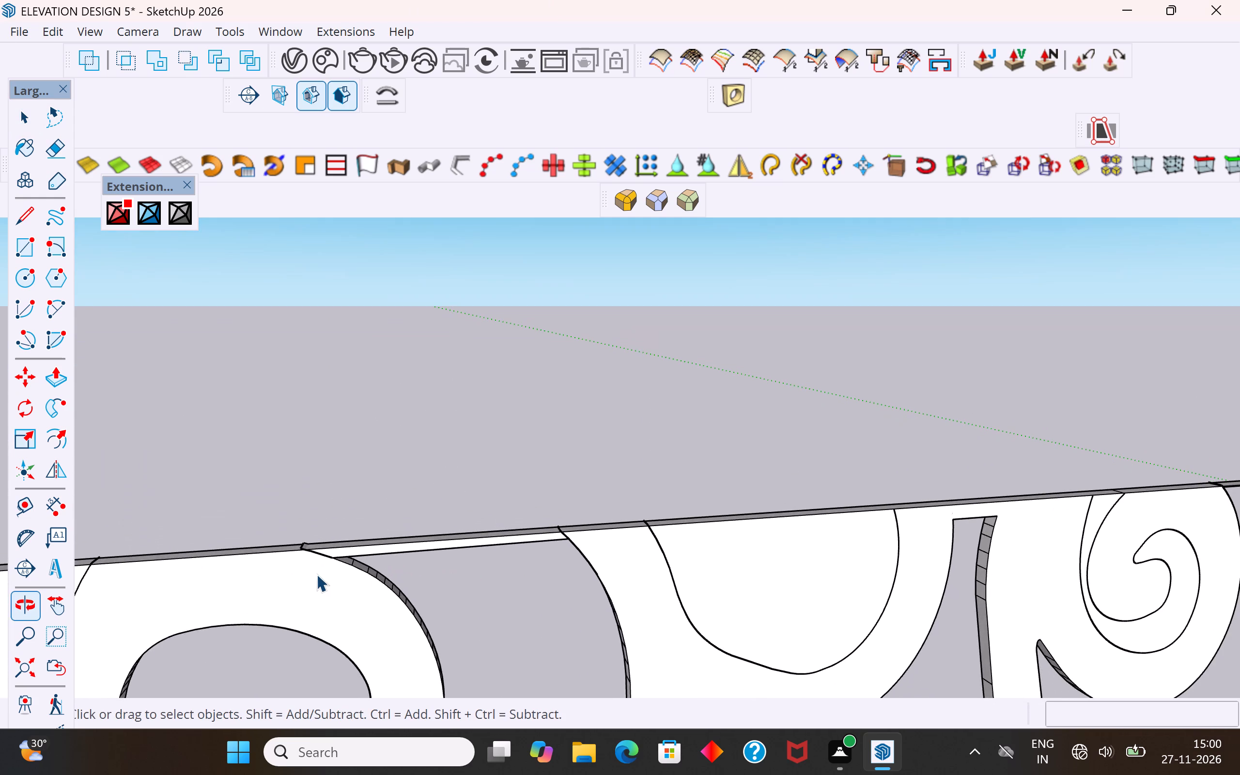
scroll(308, 565, up, 9)
middle_drag(309, 553, 279, 627)
scroll(292, 564, up, 9)
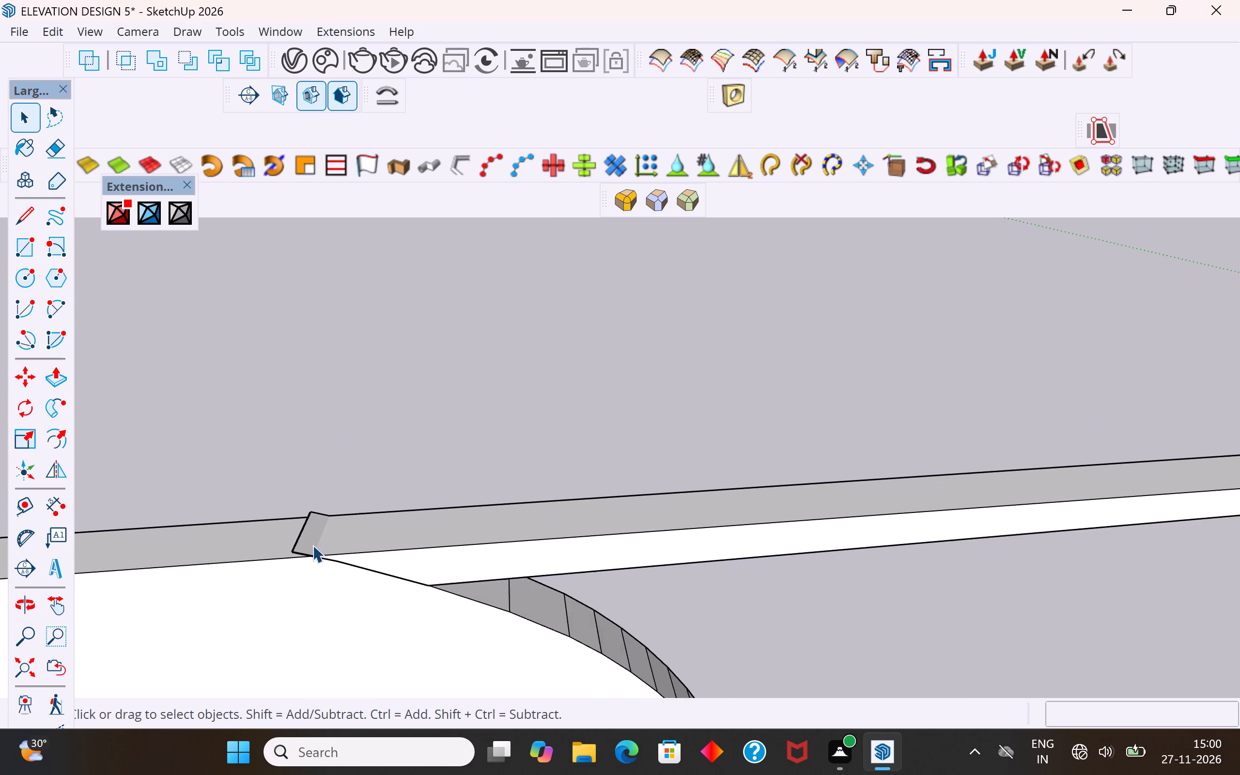
scroll(312, 545, up, 3)
click(312, 543)
key(Delete)
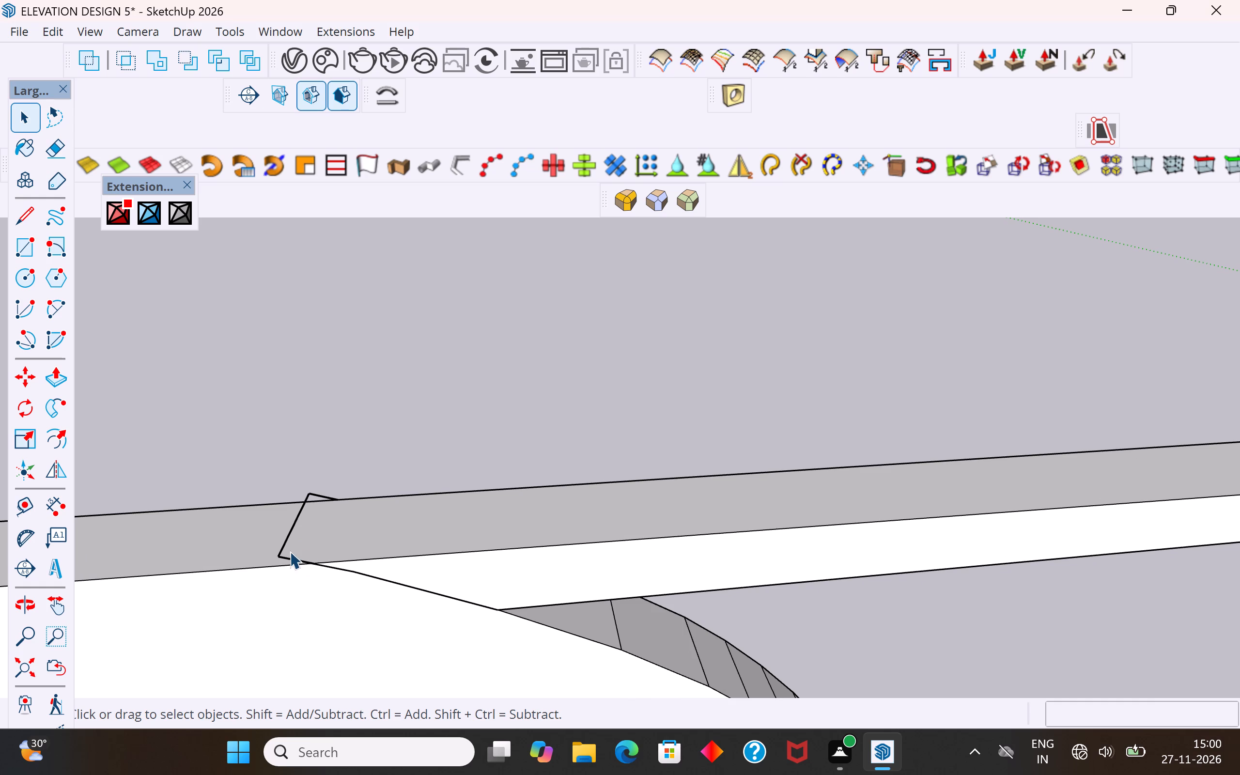
click(284, 557)
key(Delete)
click(284, 541)
key(Delete)
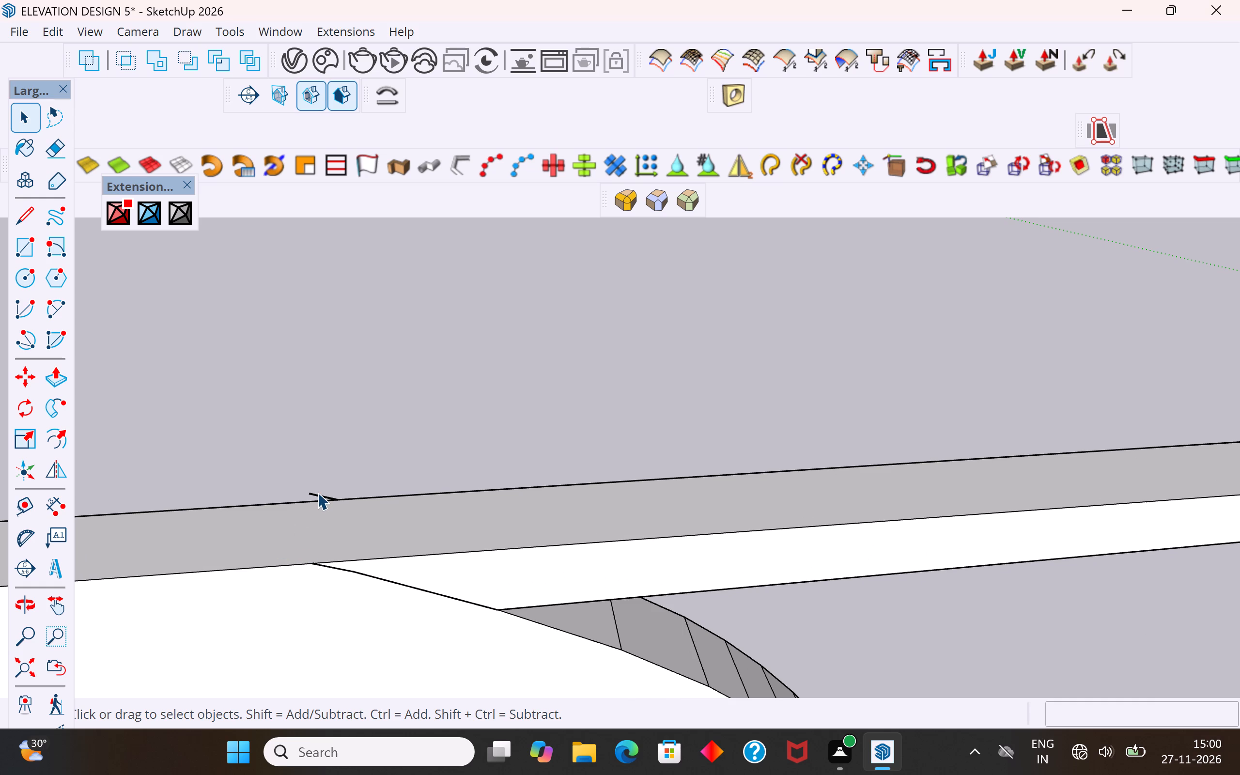
click(317, 493)
key(Delete)
Delete the leftover outline segment between that opening's pointed corner and the inner border edge.
scroll(332, 555, down, 4)
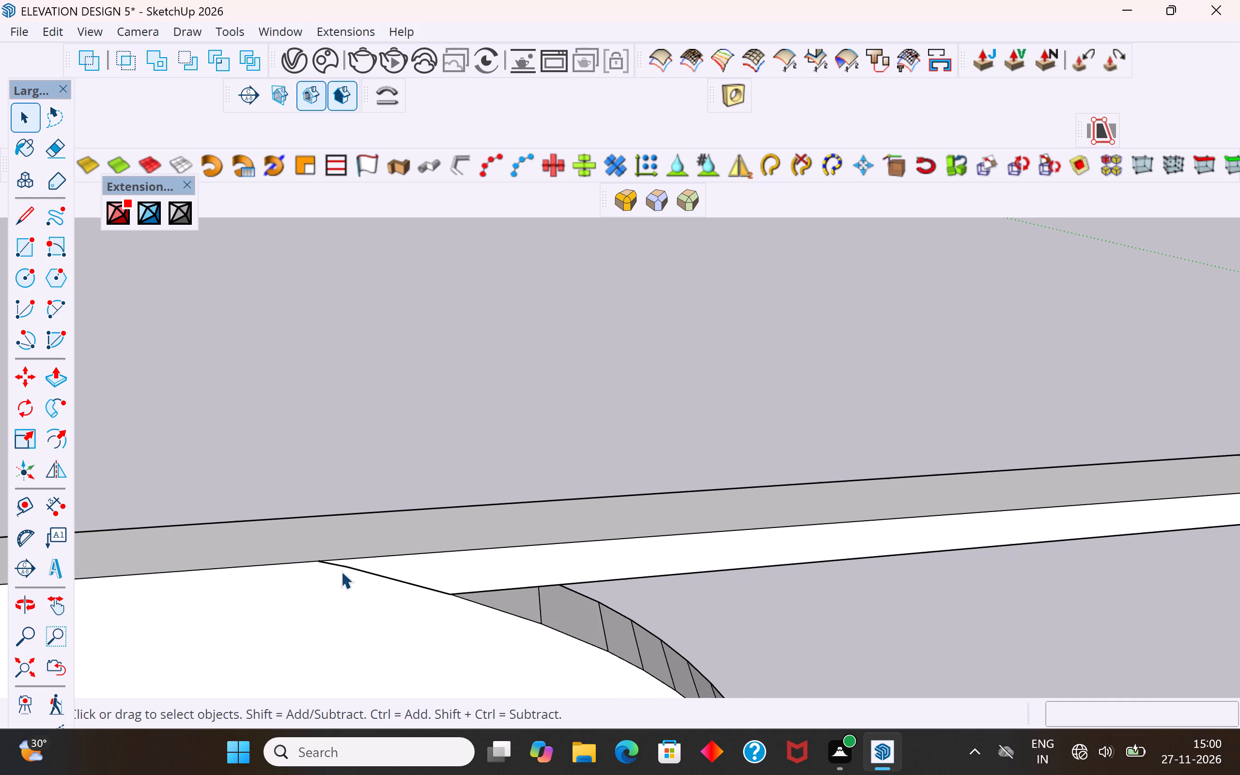
scroll(336, 573, down, 6)
click(356, 575)
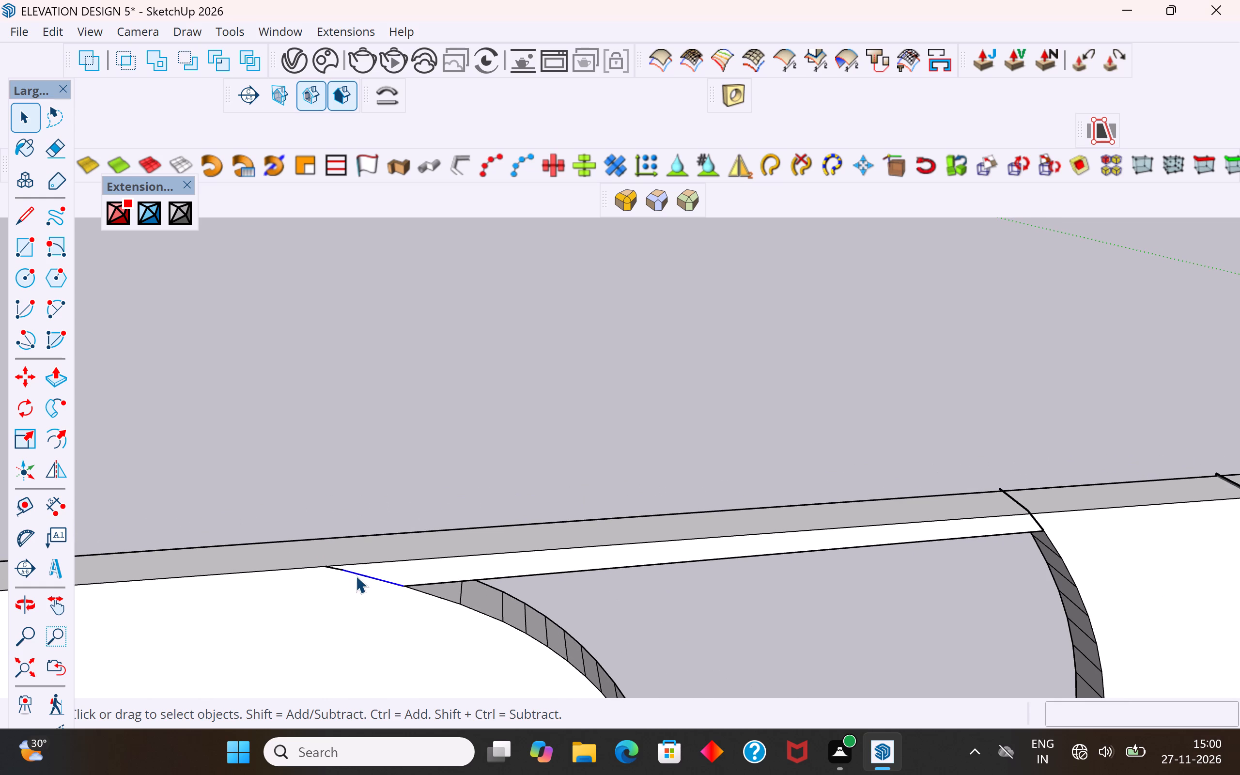
key(Delete)
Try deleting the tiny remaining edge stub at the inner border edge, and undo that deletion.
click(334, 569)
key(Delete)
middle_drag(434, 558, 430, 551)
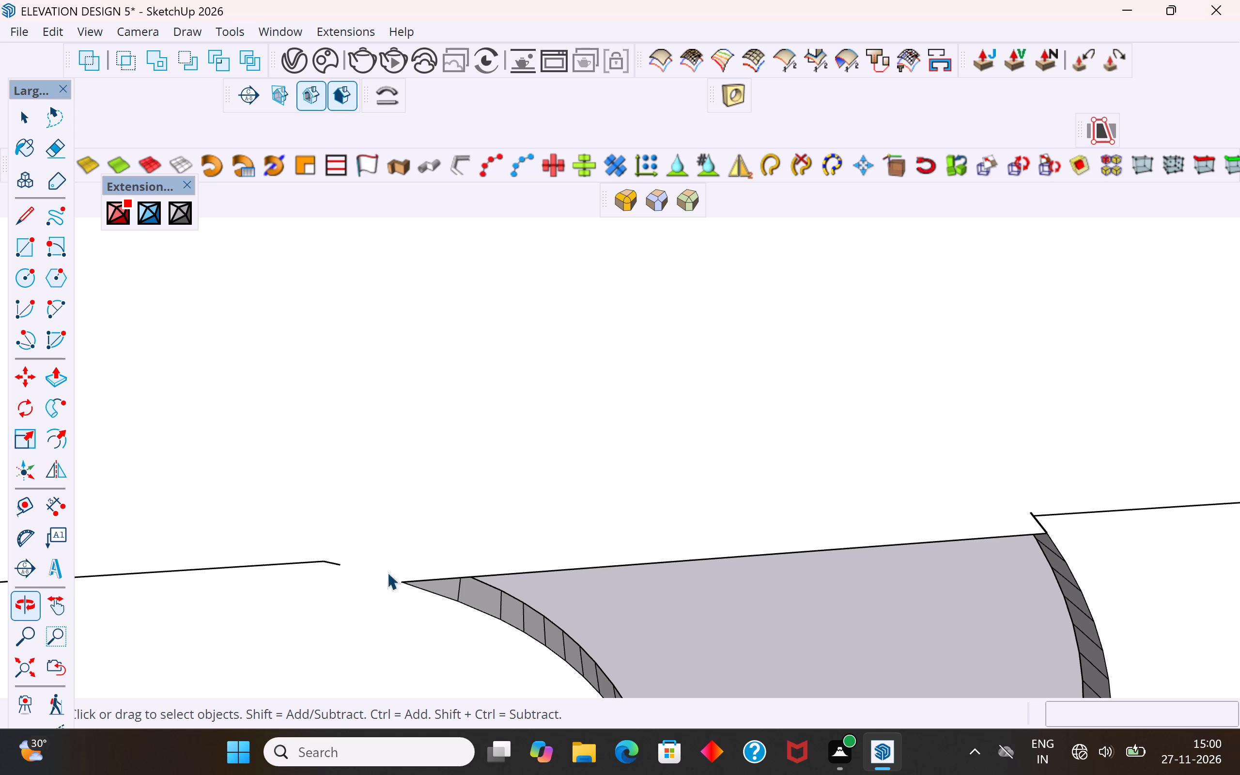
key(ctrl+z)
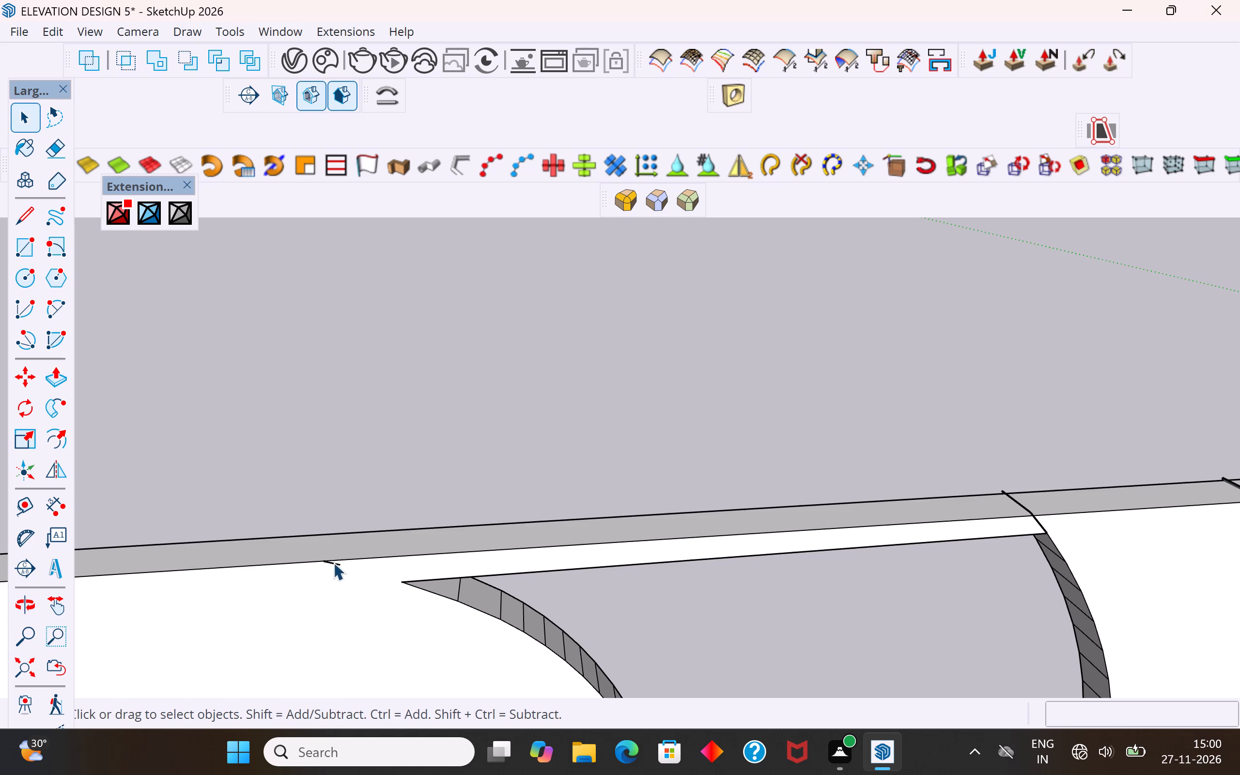
Delete the sliver face and stray edges projecting over the border at the opening's opposite corner.
middle_drag(343, 572, 168, 293)
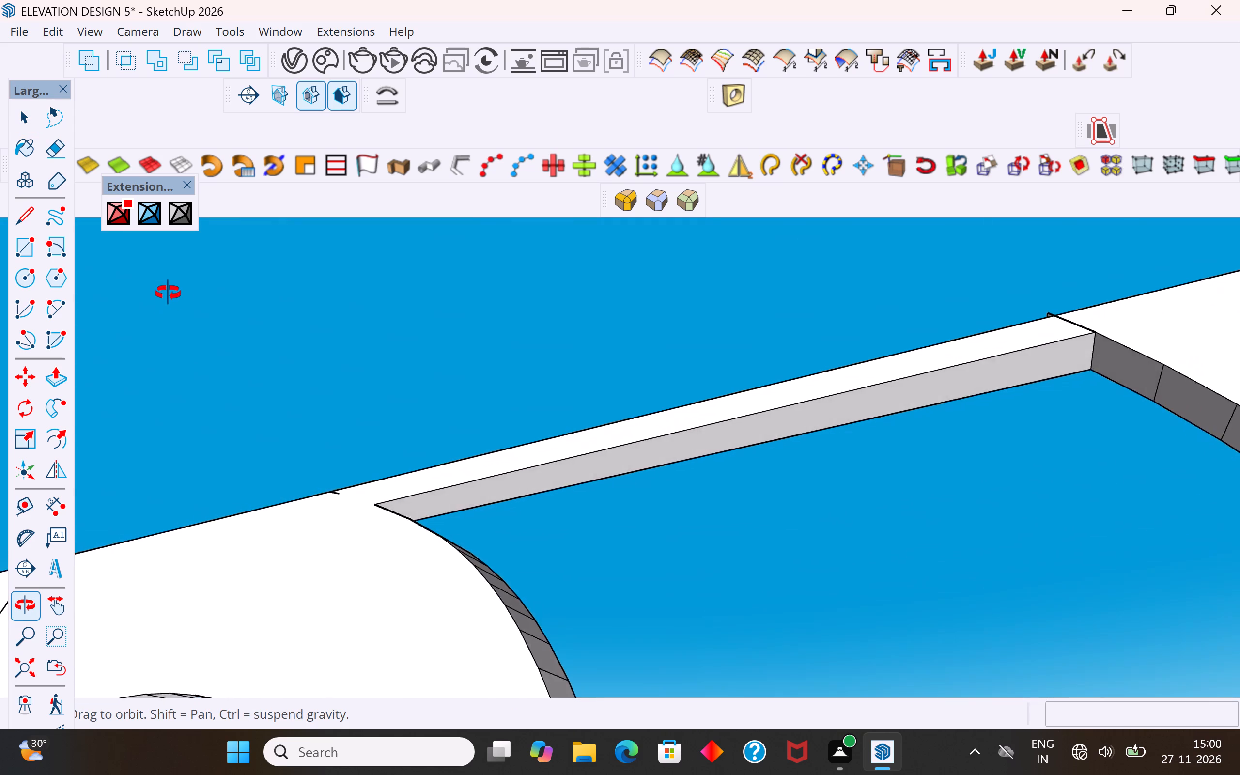
middle_drag(168, 293, 466, 522)
scroll(902, 463, up, 12)
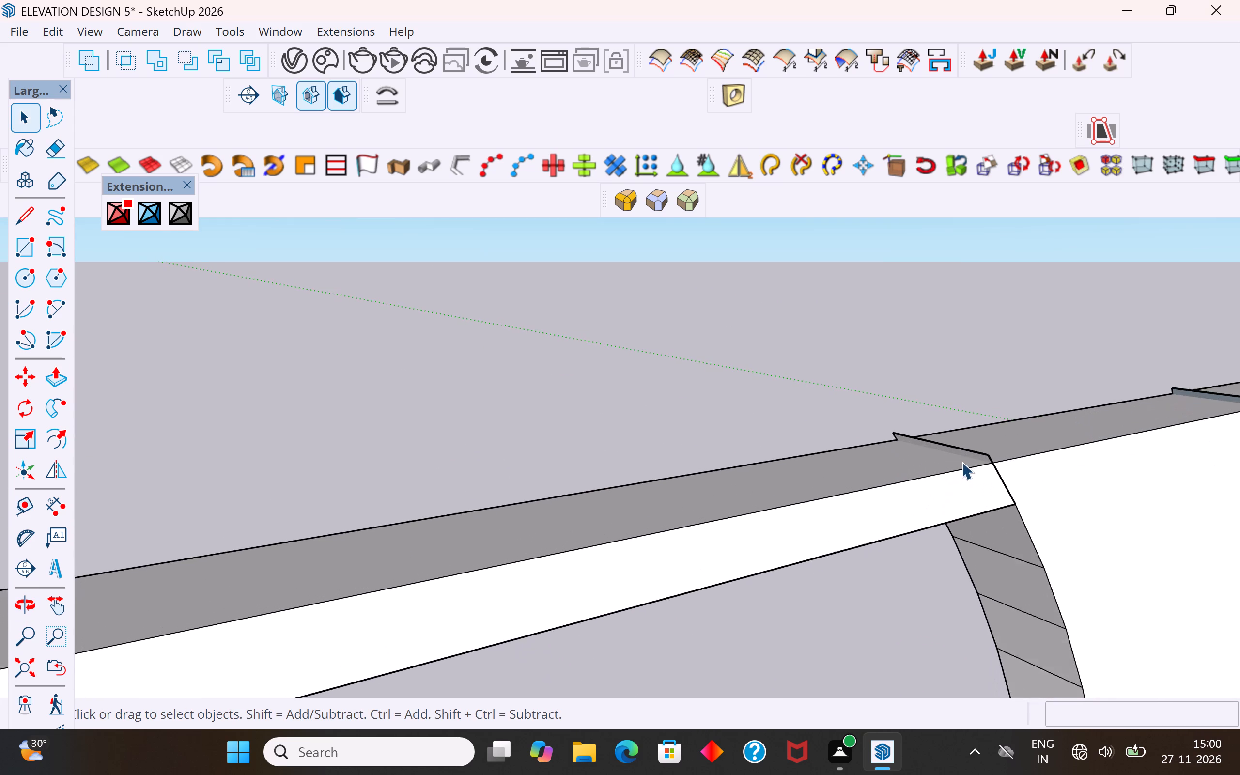
scroll(961, 462, up, 10)
click(977, 456)
key(Delete)
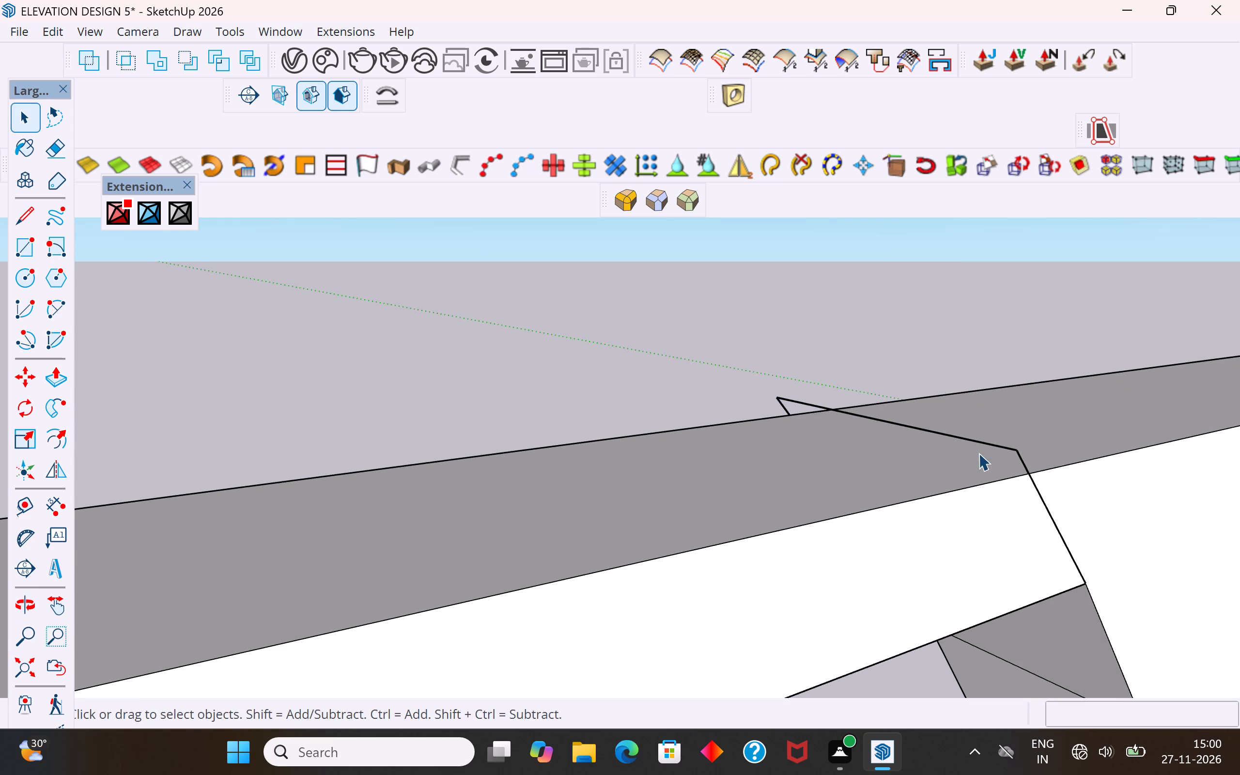
click(992, 447)
key(Delete)
click(1023, 464)
key(Delete)
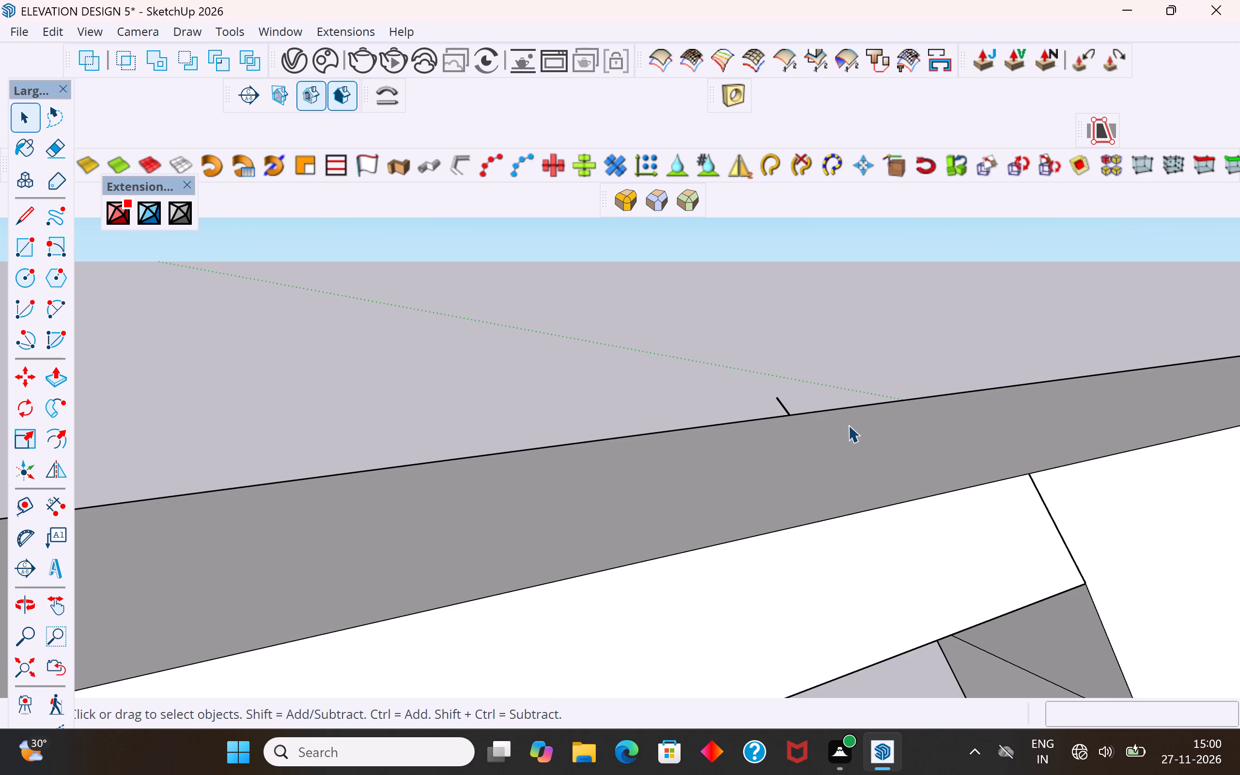
click(778, 406)
key(Delete)
Delete the leftover outline segments between the opening's opposite corner and the inner border edge on the screen's front and back faces.
scroll(665, 436, down, 2)
scroll(665, 436, up, 1)
scroll(665, 436, down, 2)
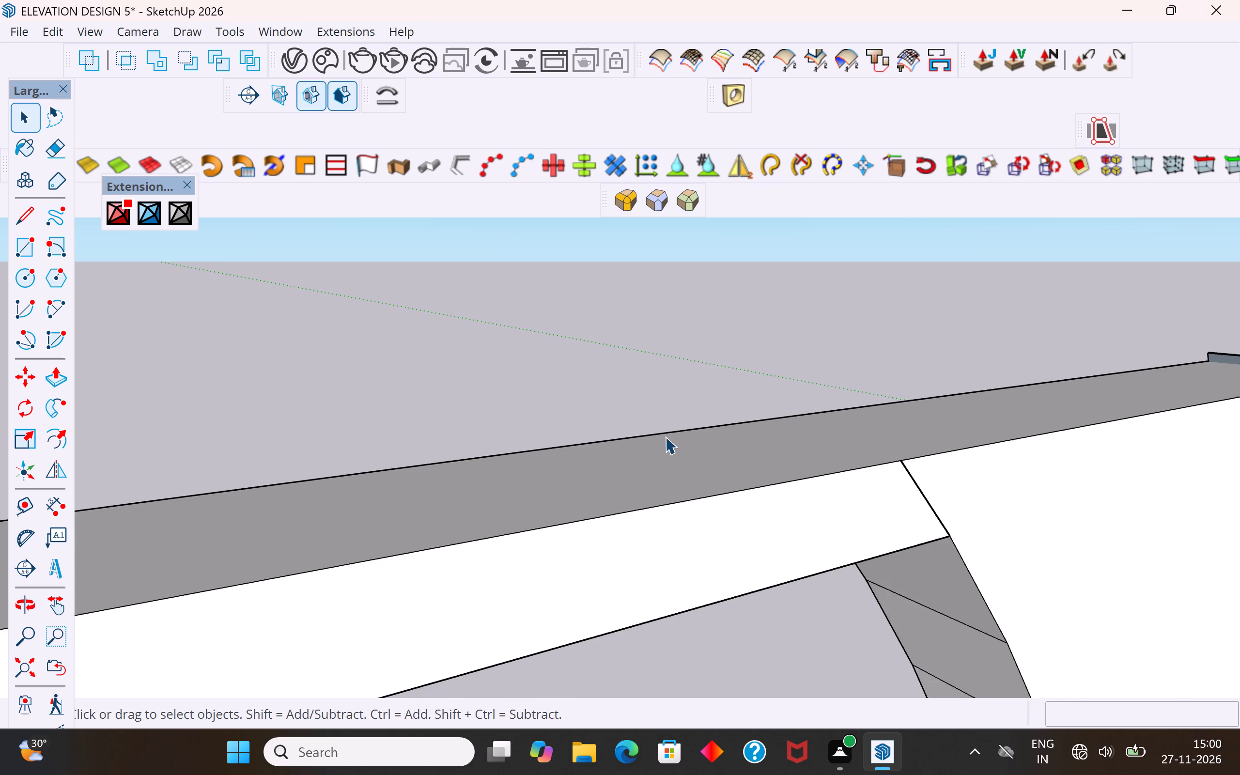
scroll(665, 436, down, 5)
click(837, 479)
key(Delete)
middle_drag(840, 477, 847, 350)
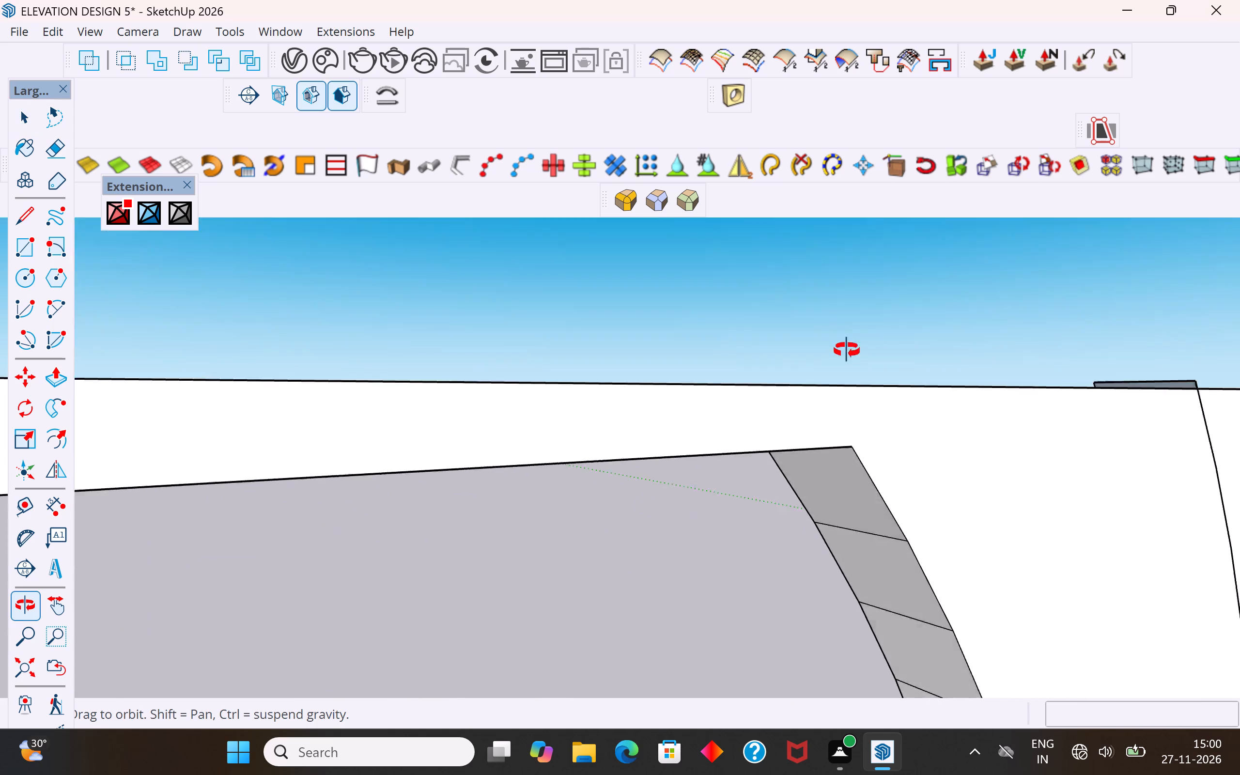
middle_drag(847, 350, 1239, 387)
scroll(791, 413, up, 4)
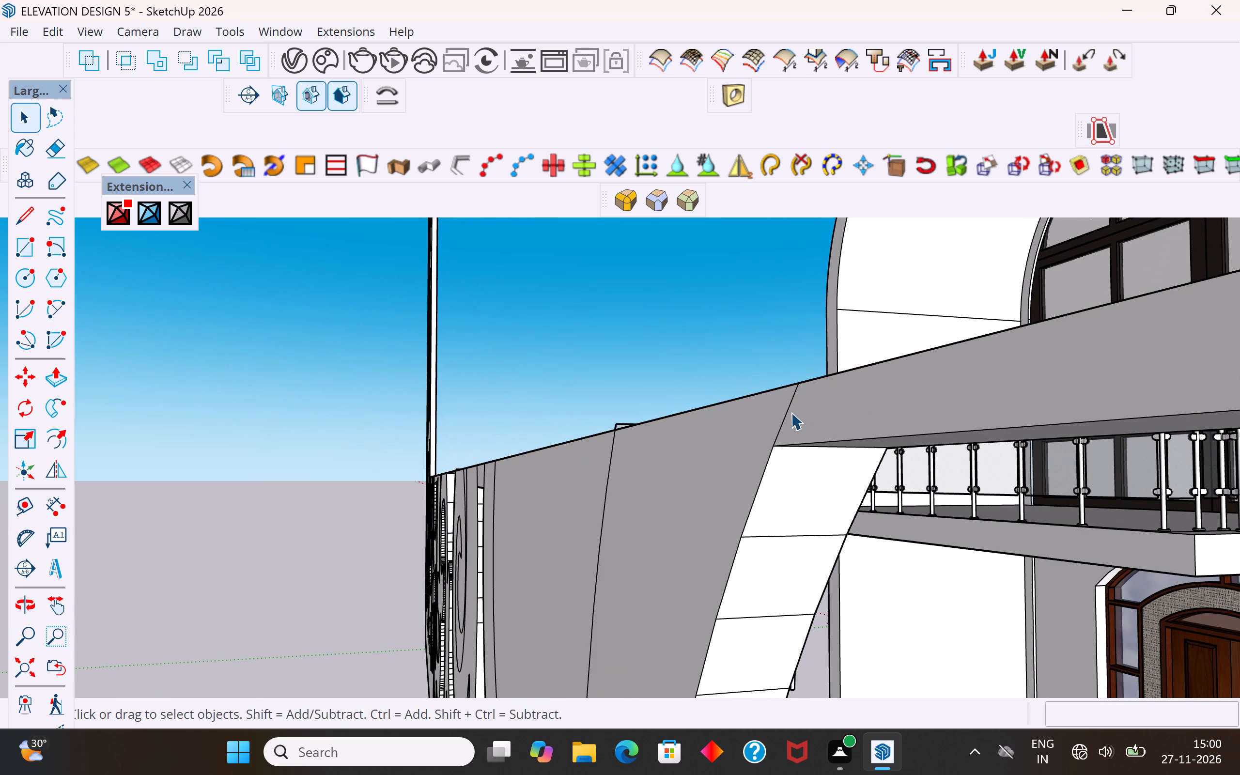
click(790, 403)
key(Delete)
Delete the sliver face and stray edges projecting over the border where the neighbouring U-shaped outline meets it.
middle_drag(786, 411, 784, 505)
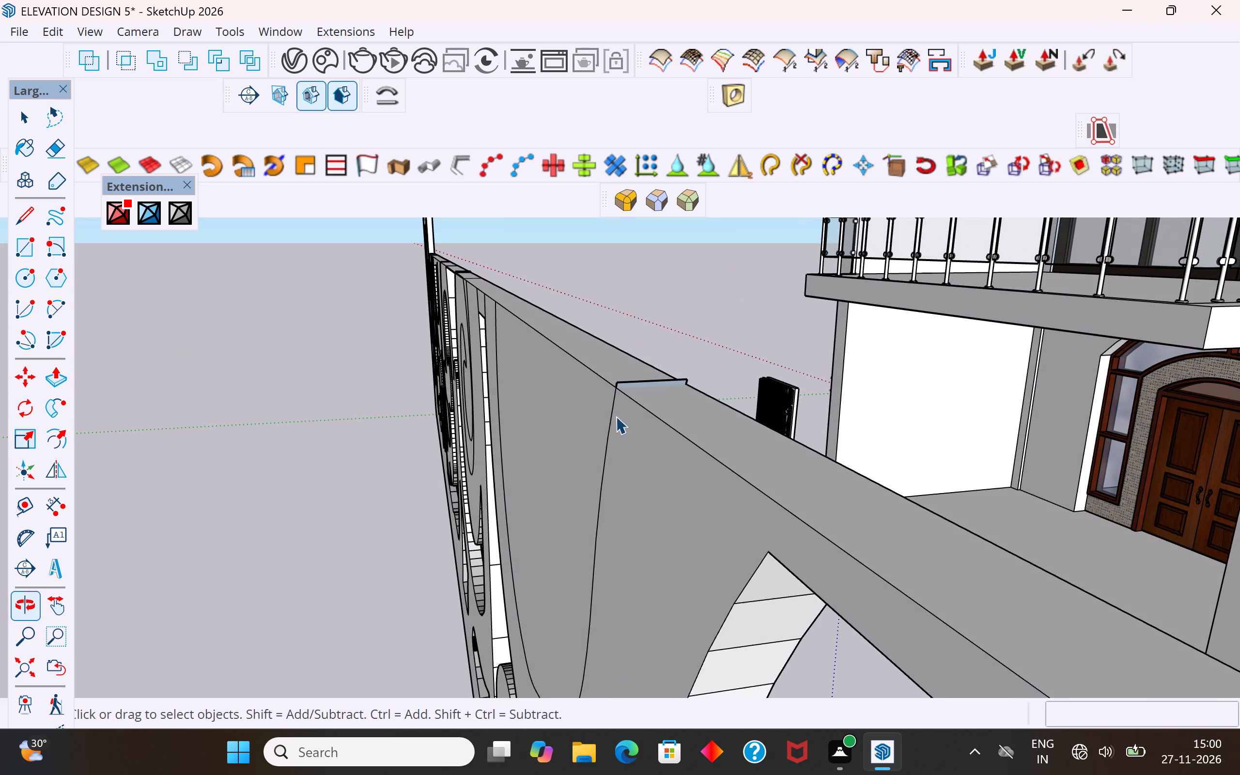
scroll(613, 392, up, 6)
click(642, 377)
key(Delete)
click(619, 382)
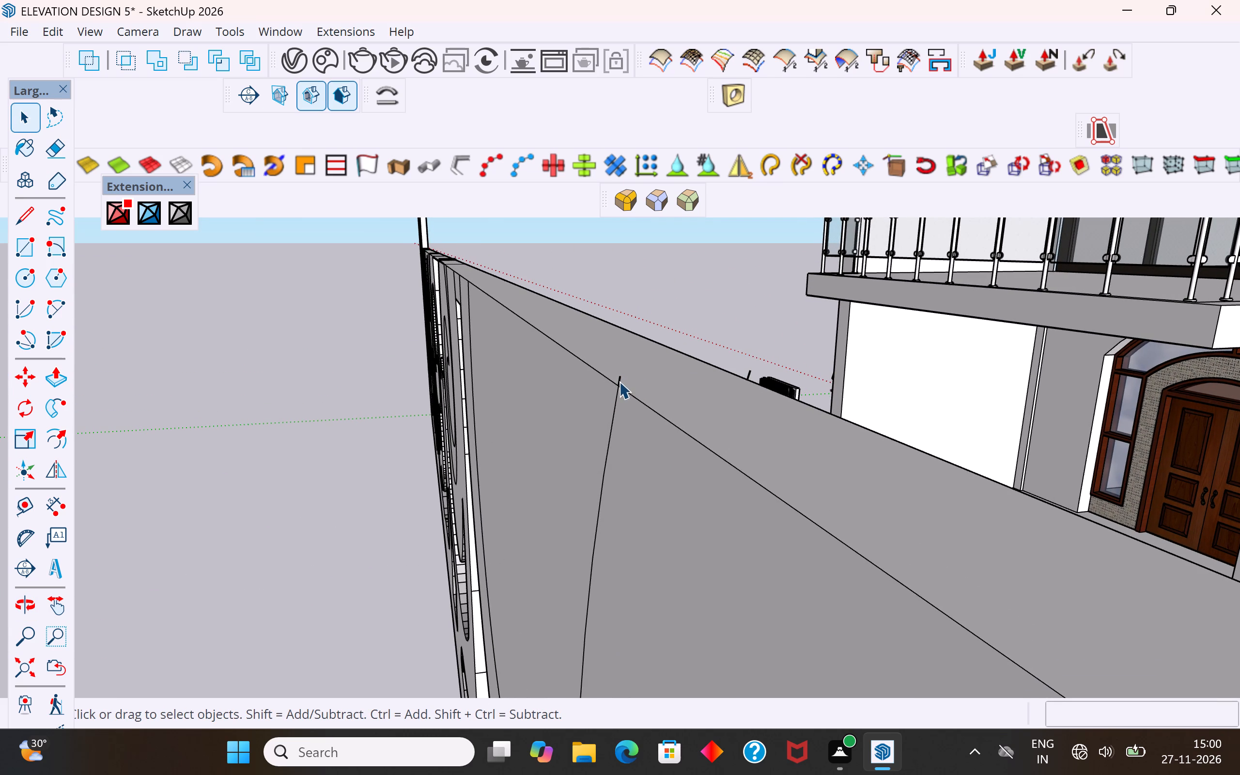
key(Delete)
click(749, 372)
key(Delete)
middle_drag(820, 407, 452, 423)
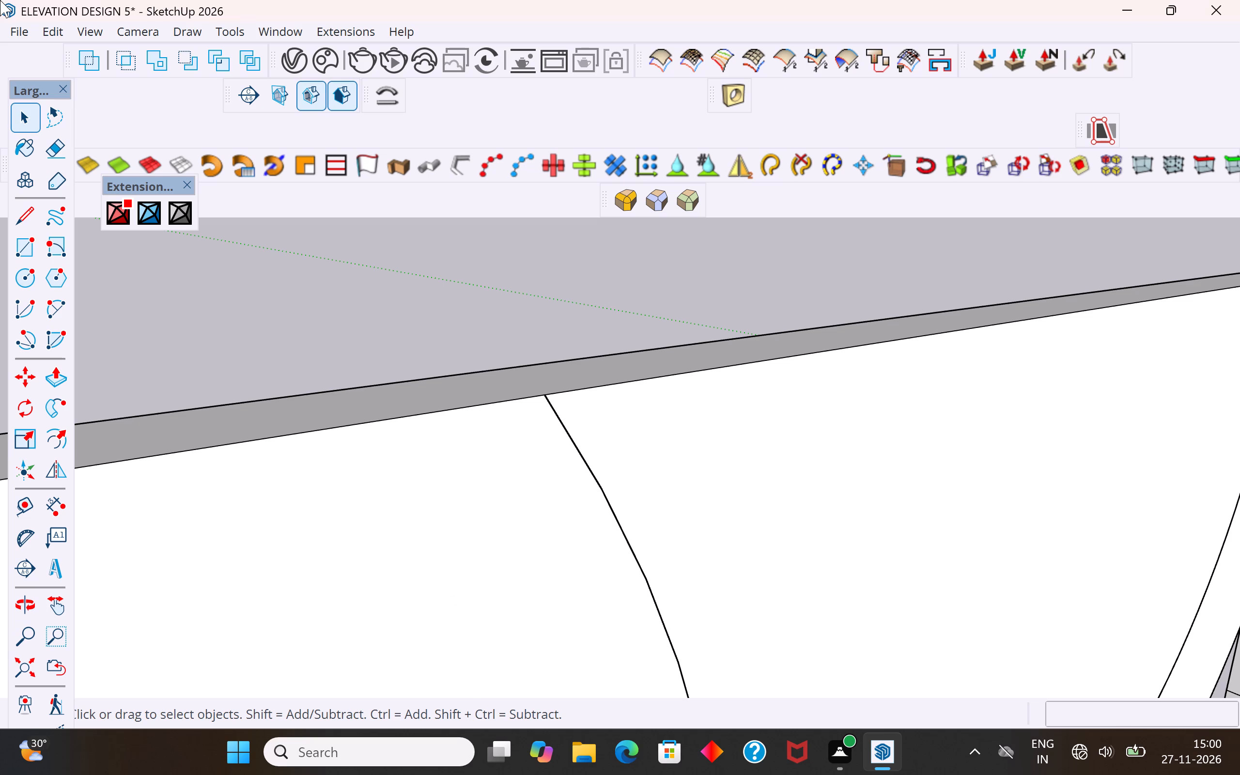
Draw a line about 11 7/8" long across the U-shaped outline, joining its two curves just below the inner border edge.
scroll(526, 403, down, 17)
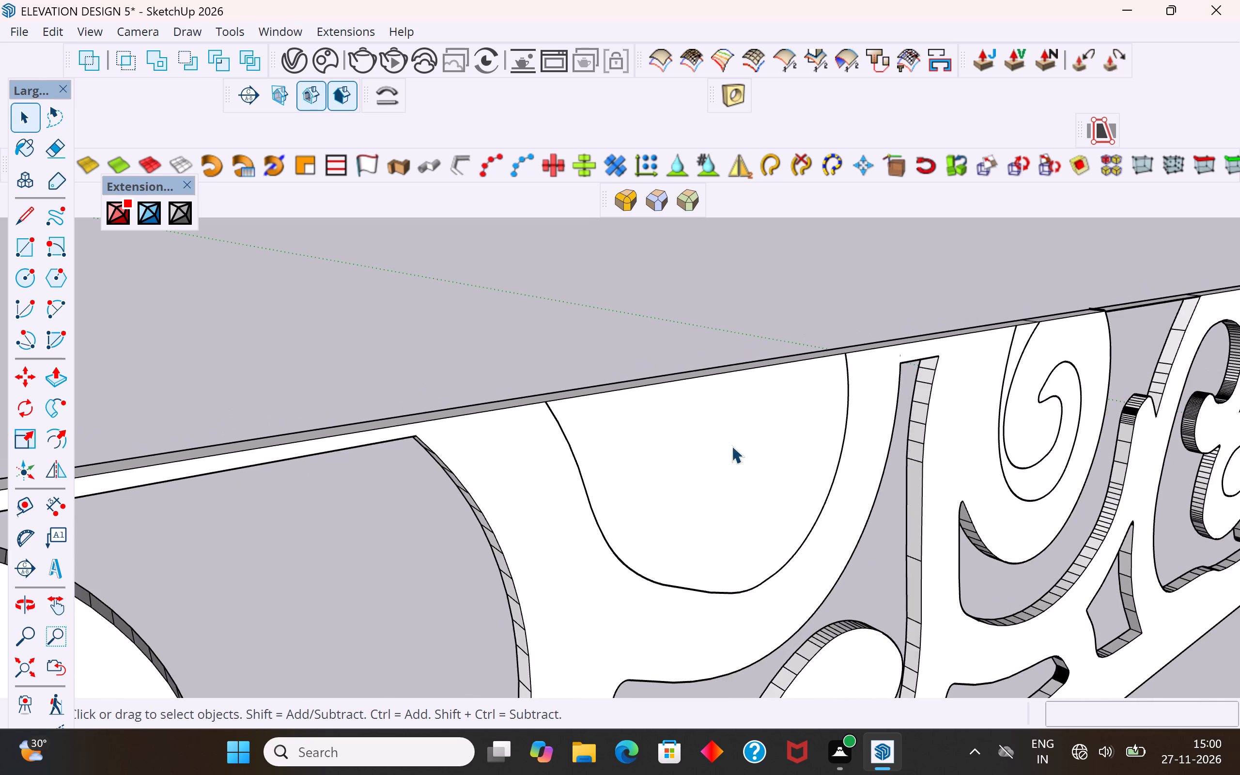
middle_drag(731, 446, 627, 449)
click(630, 450)
middle_drag(630, 453, 630, 436)
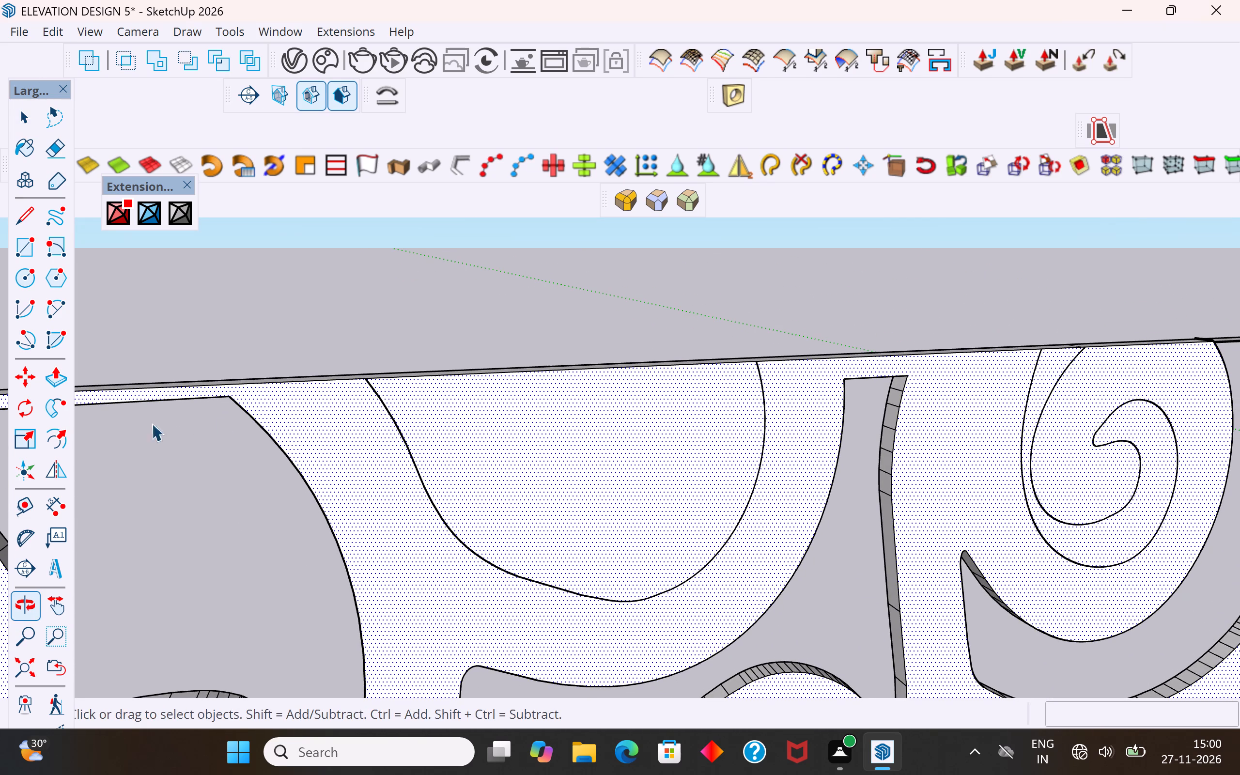
click(29, 217)
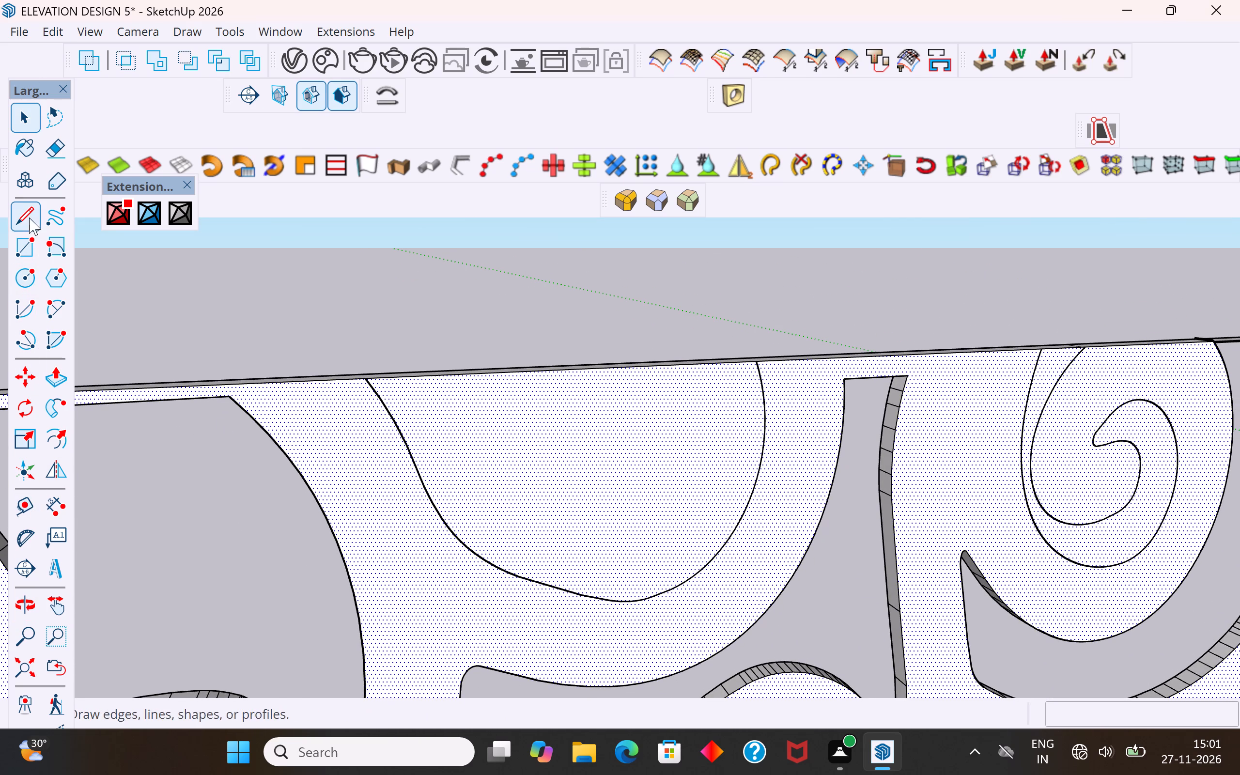
scroll(374, 389, up, 4)
click(371, 390)
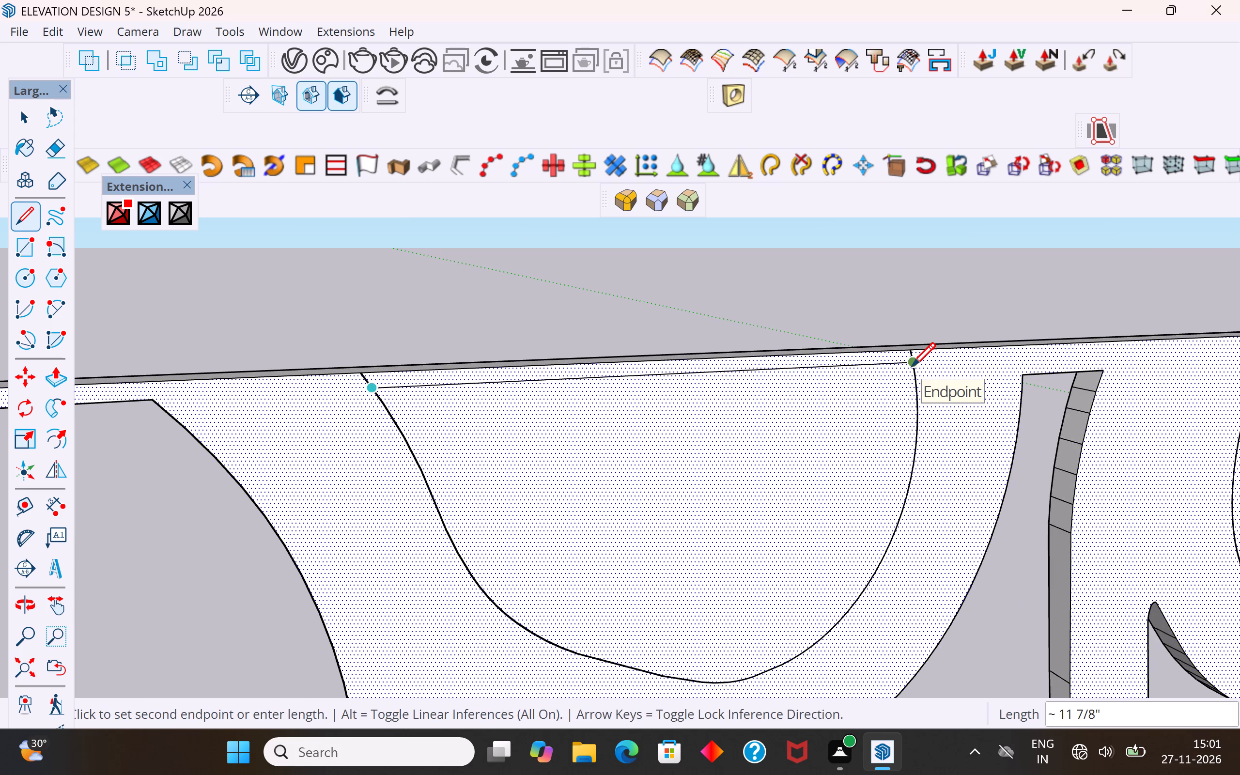
scroll(912, 369, up, 4)
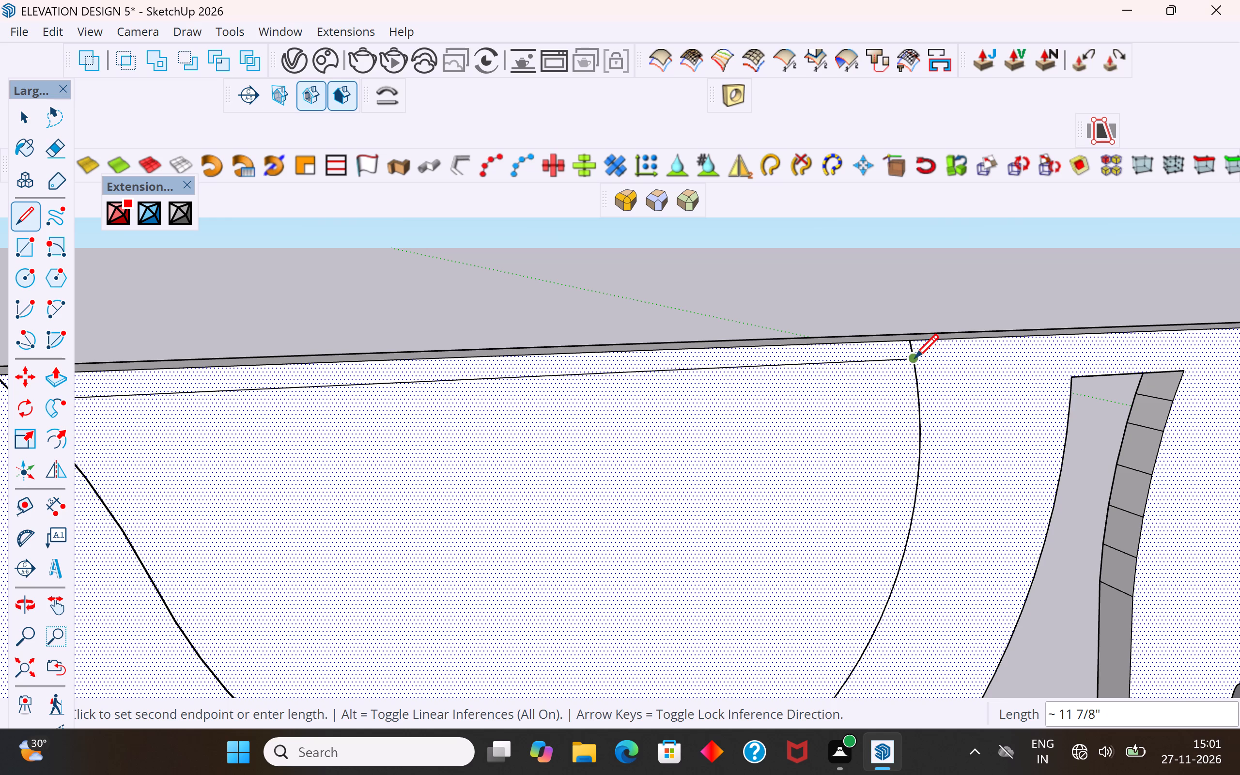
click(914, 360)
click(36, 119)
click(383, 313)
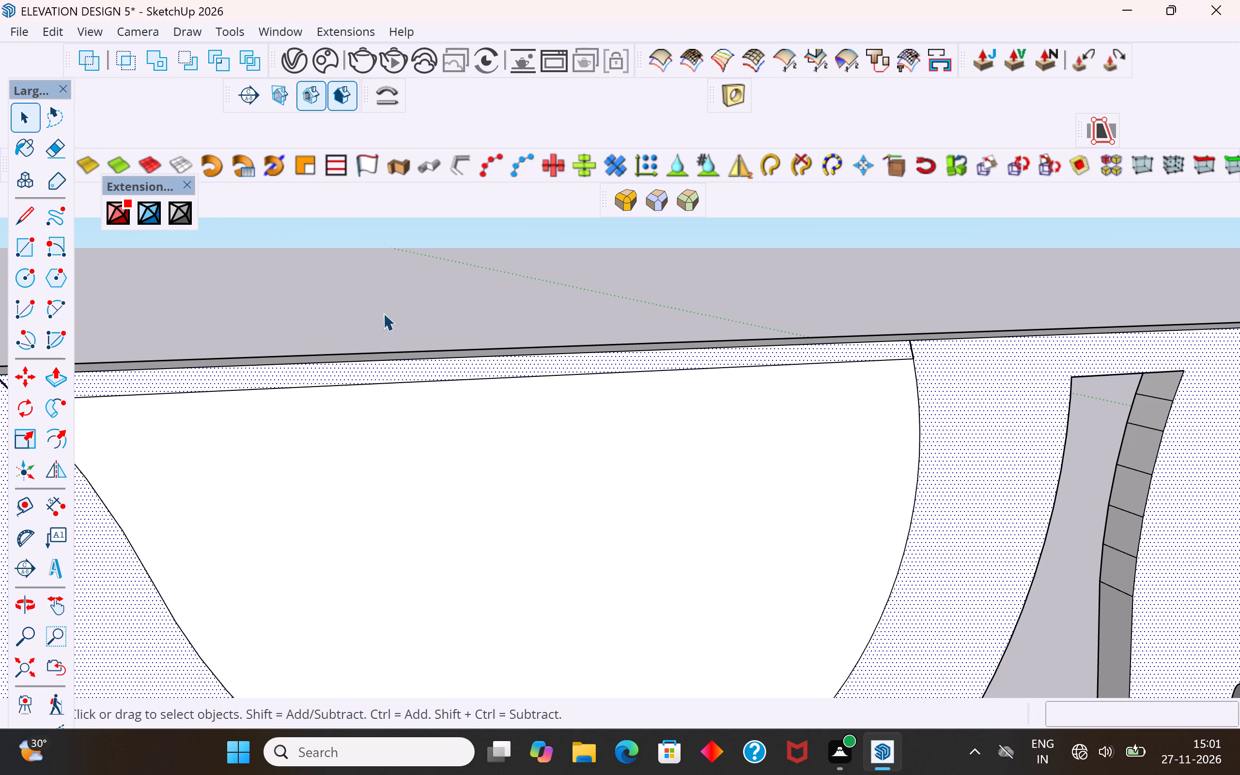
Push the closed U-shaped face about 3/4" through the screen to cut the opening.
click(509, 466)
middle_drag(621, 456, 784, 473)
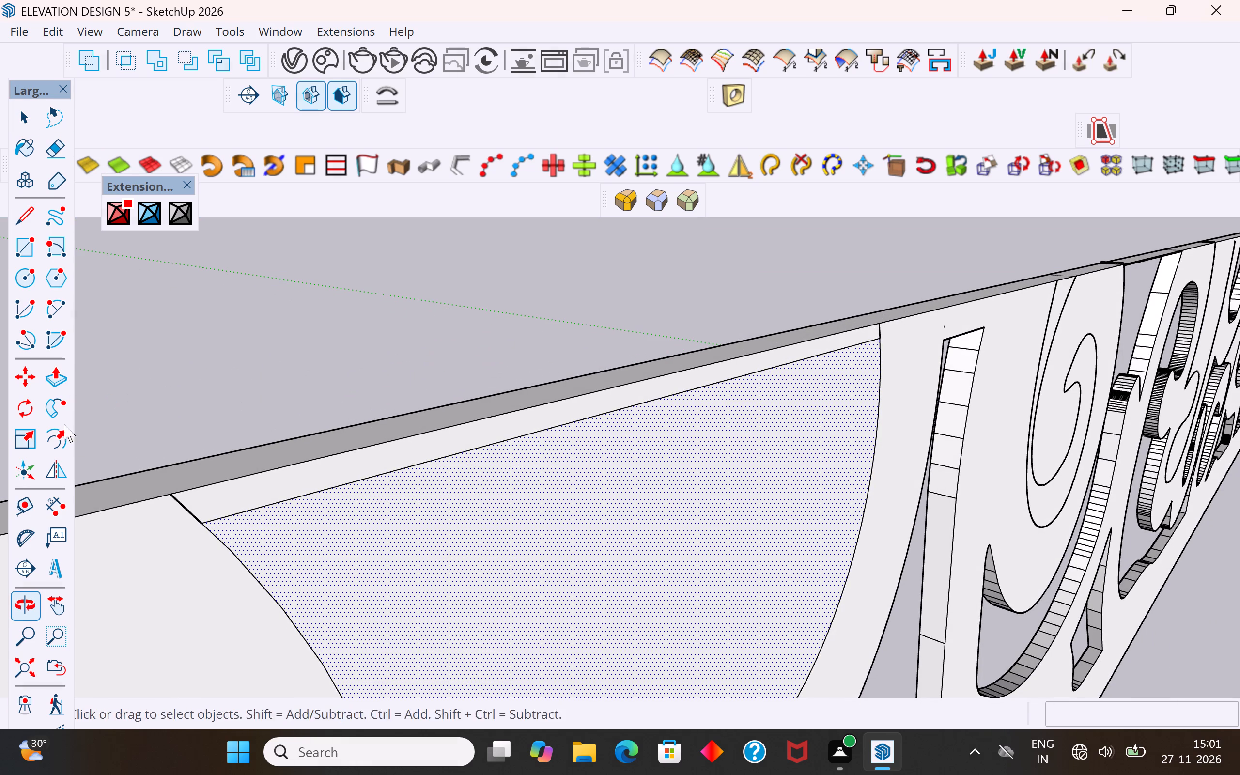
click(55, 384)
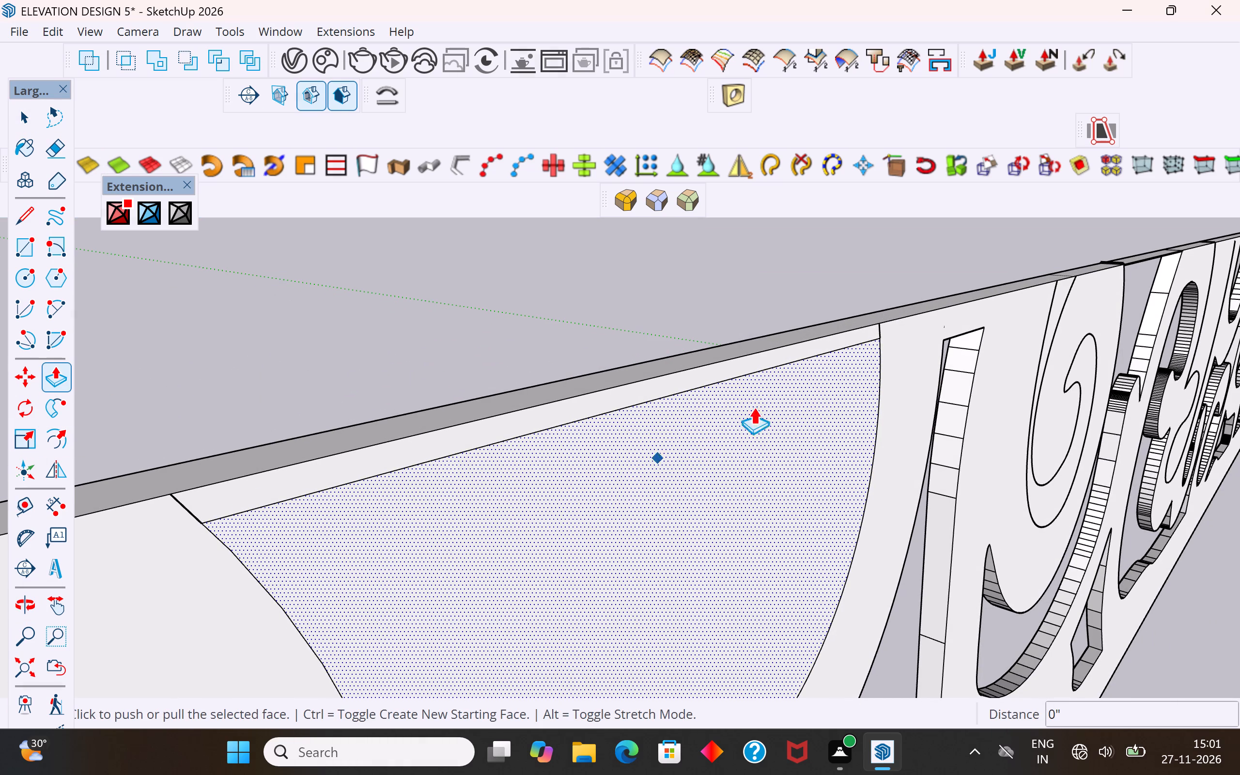
click(839, 349)
middle_drag(780, 348, 832, 426)
click(809, 414)
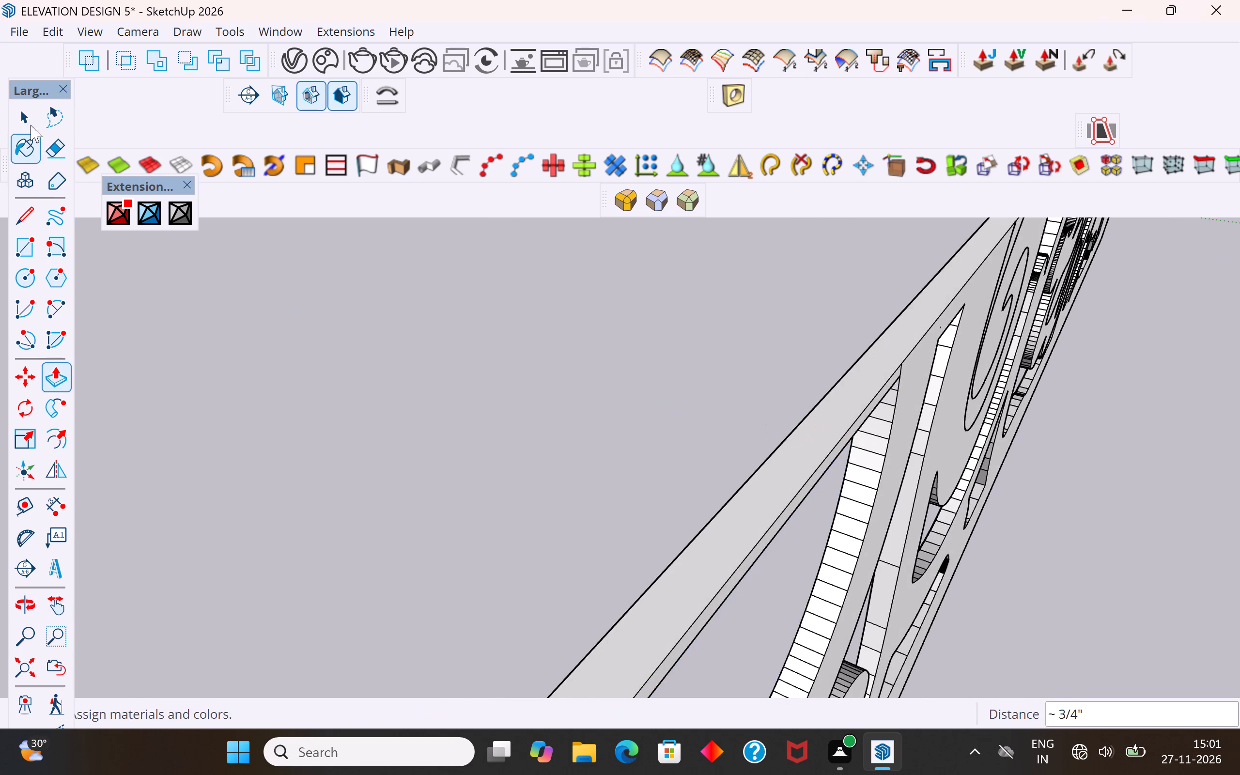
click(30, 114)
click(496, 414)
Delete the leftover outline segments between both upper corners of the U-shaped opening and the inner border edge.
middle_drag(733, 393, 566, 381)
scroll(626, 374, down, 5)
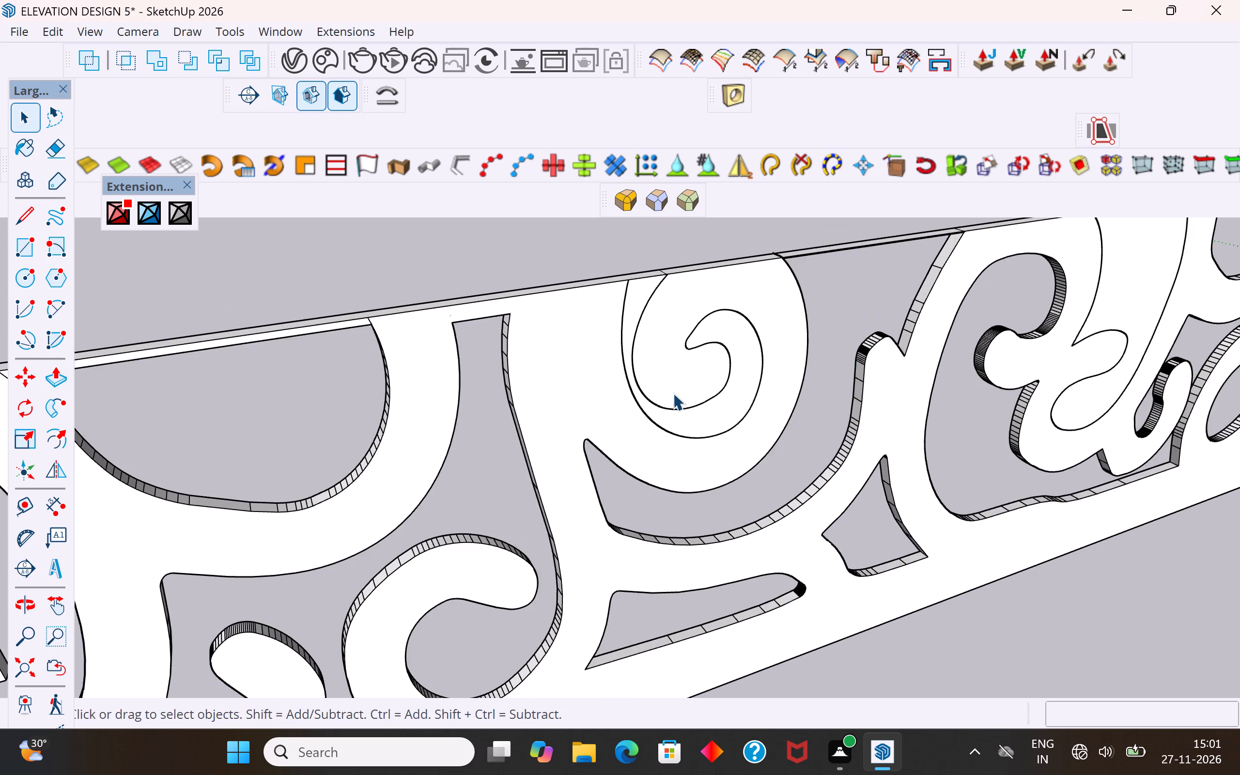
scroll(673, 393, down, 6)
middle_drag(378, 410, 356, 372)
scroll(354, 362, up, 12)
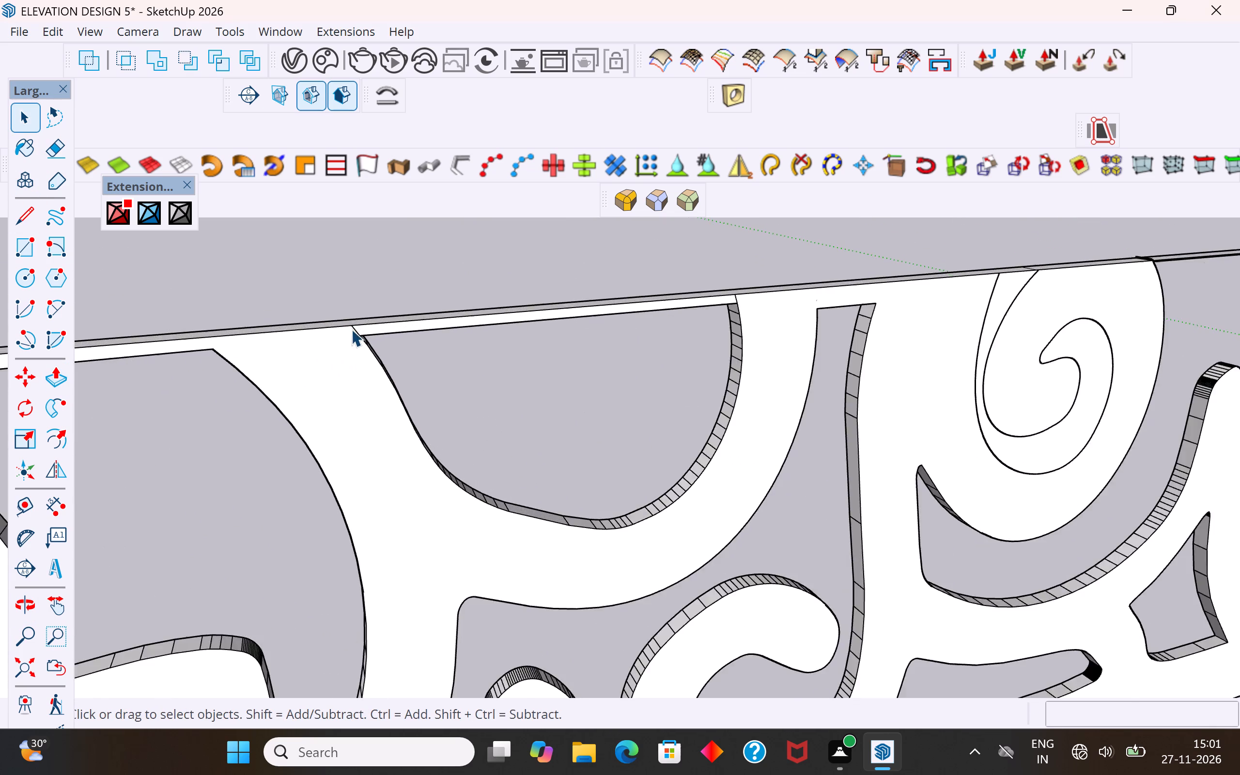
scroll(351, 329, up, 3)
click(358, 329)
key(Delete)
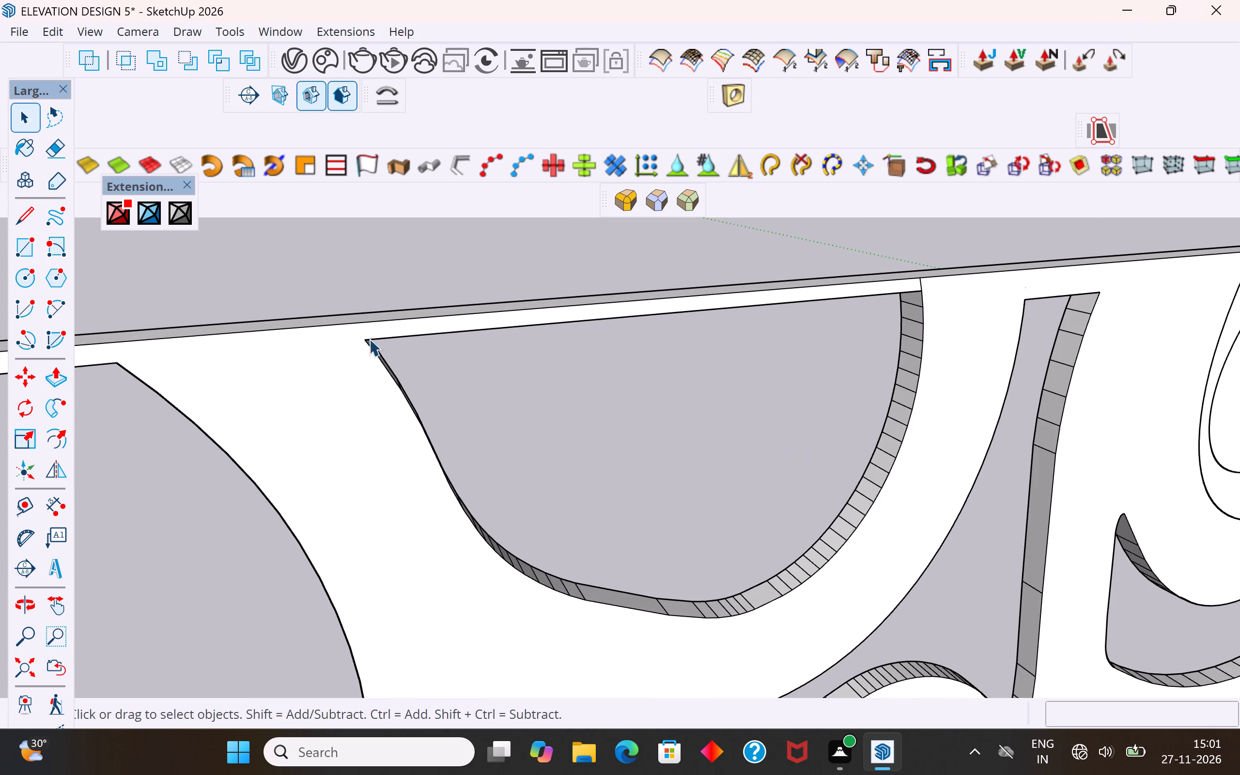
click(921, 281)
key(Delete)
scroll(875, 296, down, 17)
middle_drag(930, 352, 770, 346)
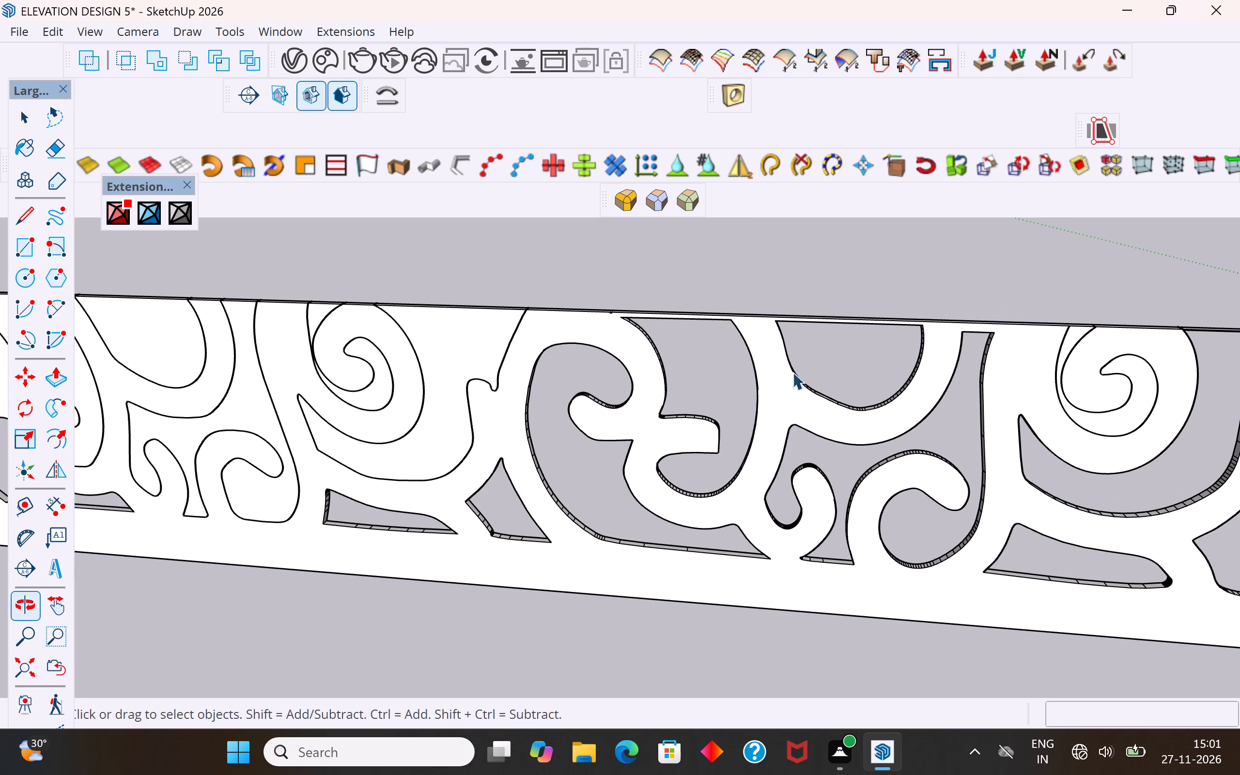
scroll(606, 398, down, 5)
middle_drag(675, 454, 831, 416)
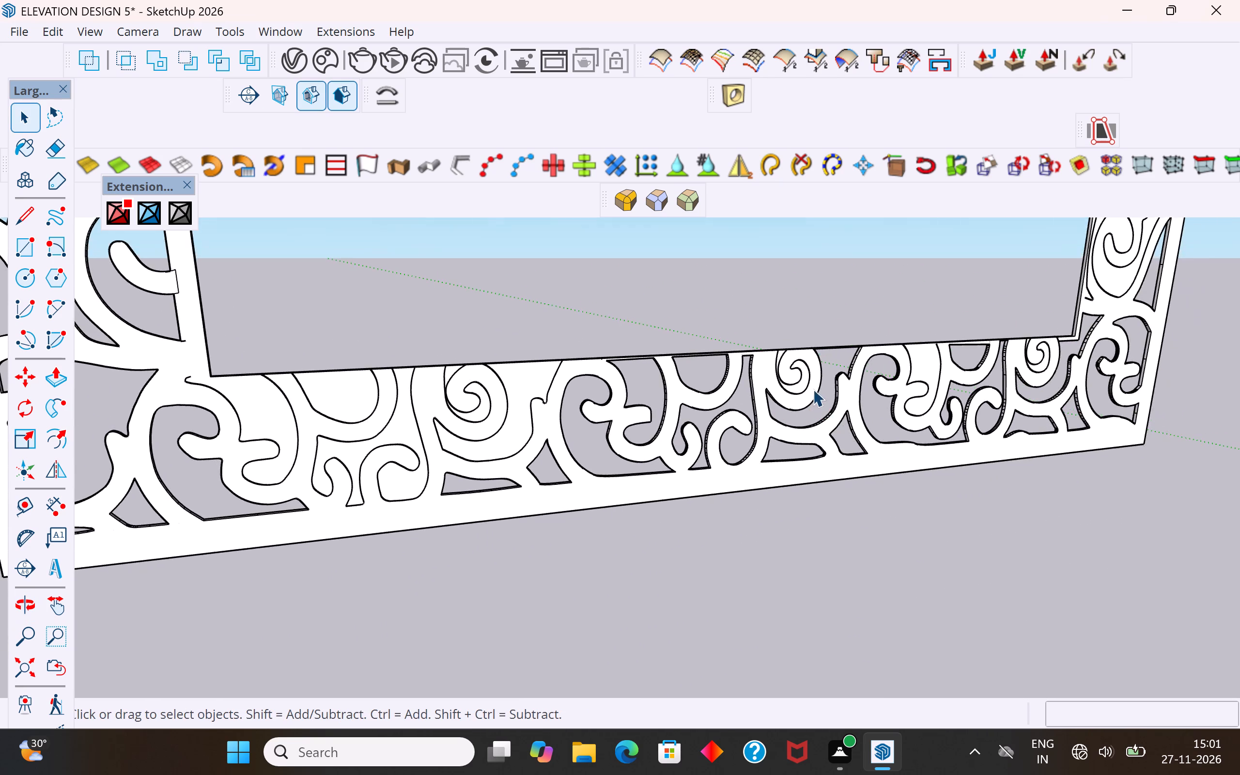
Draw a line about 1 3/4" long across the open end of the lower band's spiral outline, just below the inner border edge.
scroll(813, 389, up, 13)
click(792, 374)
middle_drag(782, 330, 777, 311)
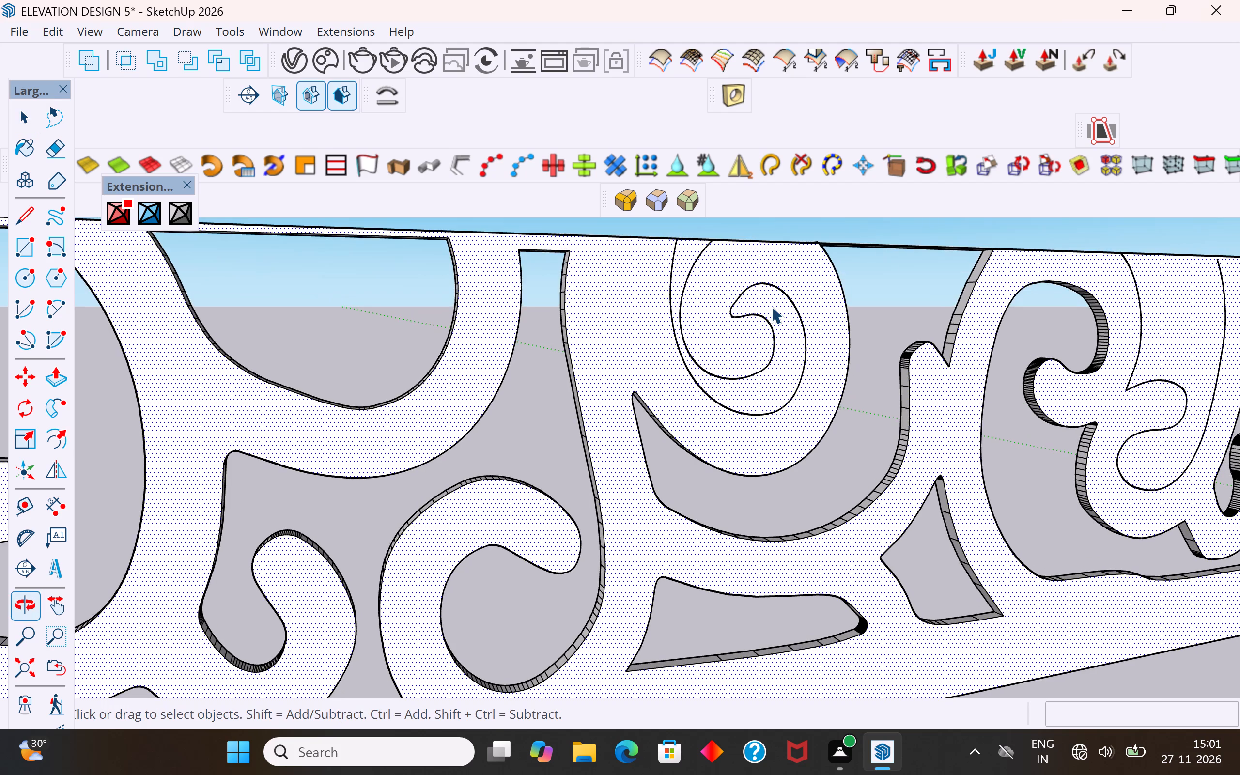
scroll(728, 225, up, 2)
scroll(728, 224, down, 4)
scroll(713, 229, up, 3)
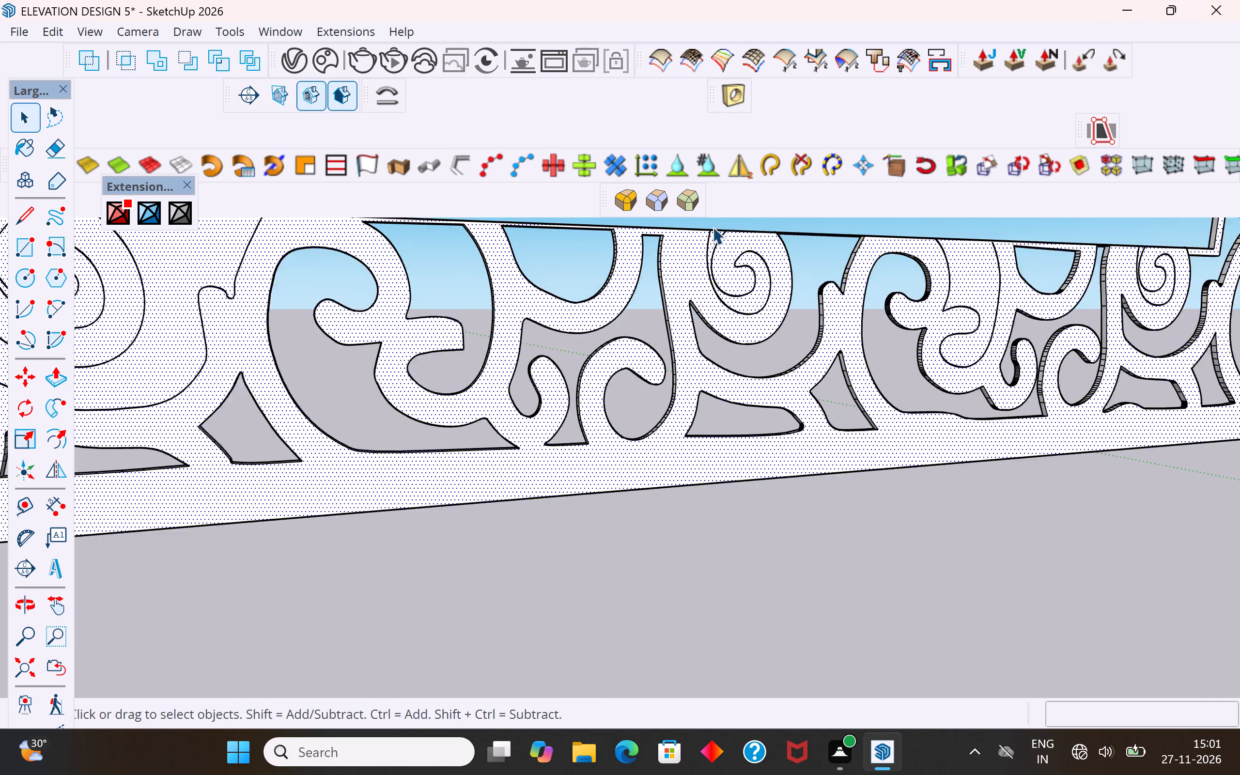
scroll(713, 227, up, 4)
scroll(713, 224, down, 2)
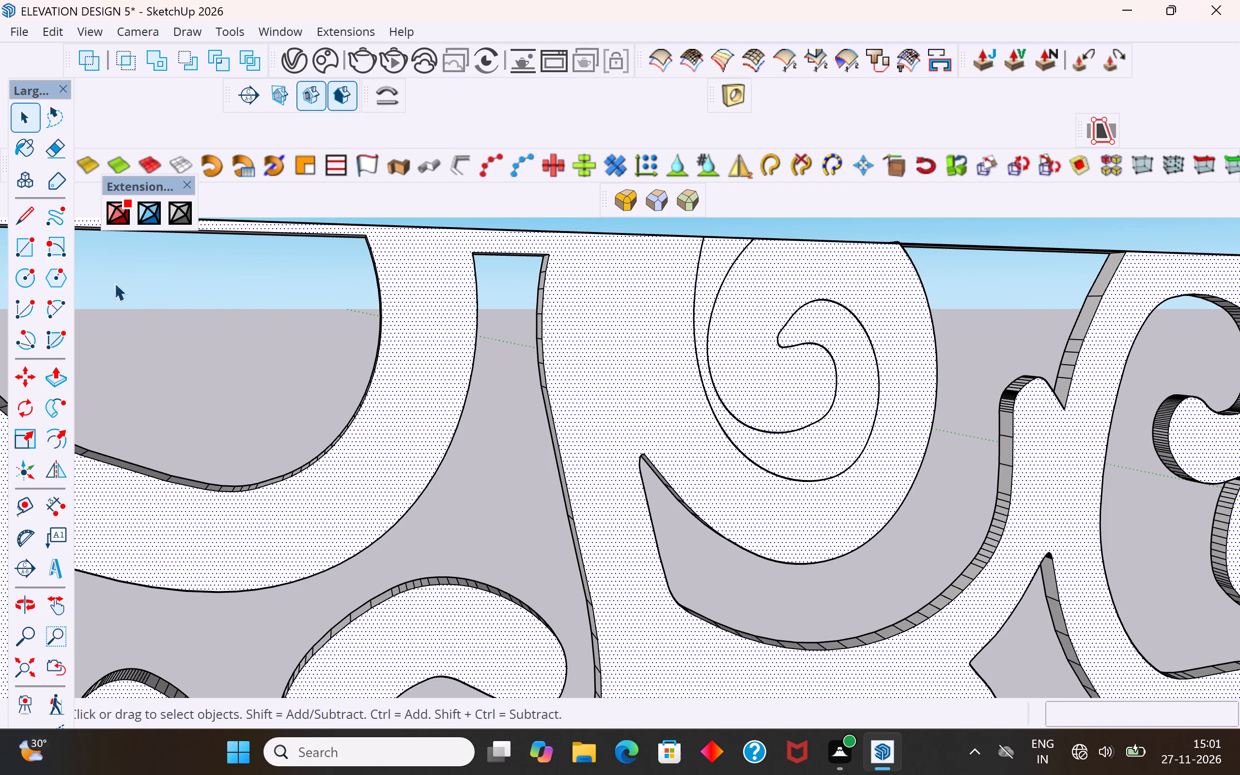
click(13, 215)
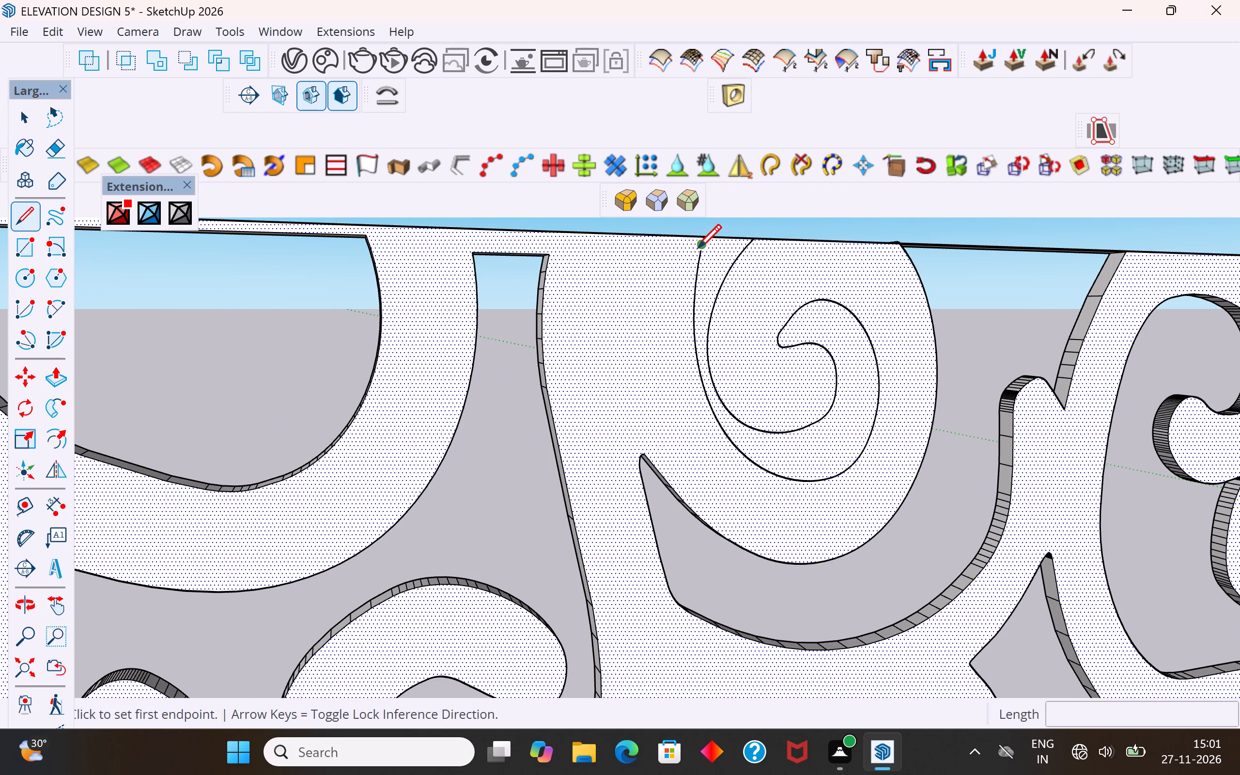
scroll(697, 249, up, 5)
click(705, 240)
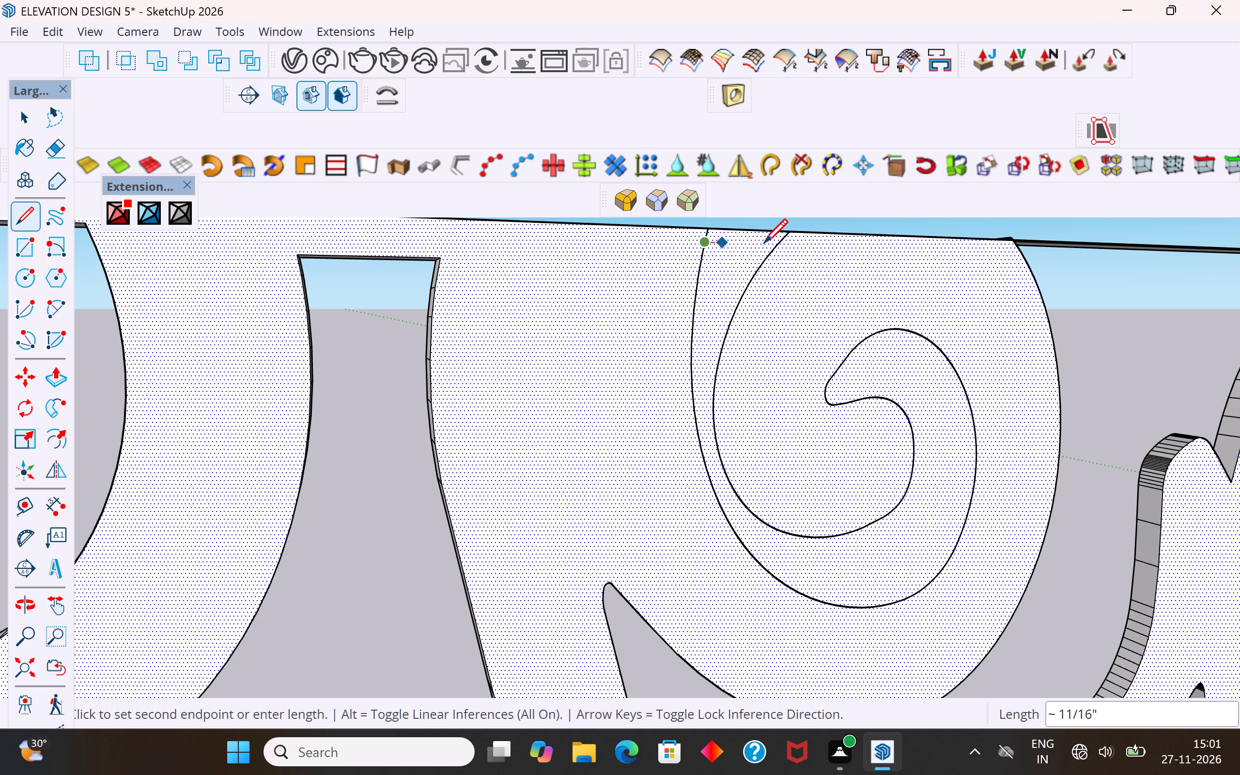
click(777, 245)
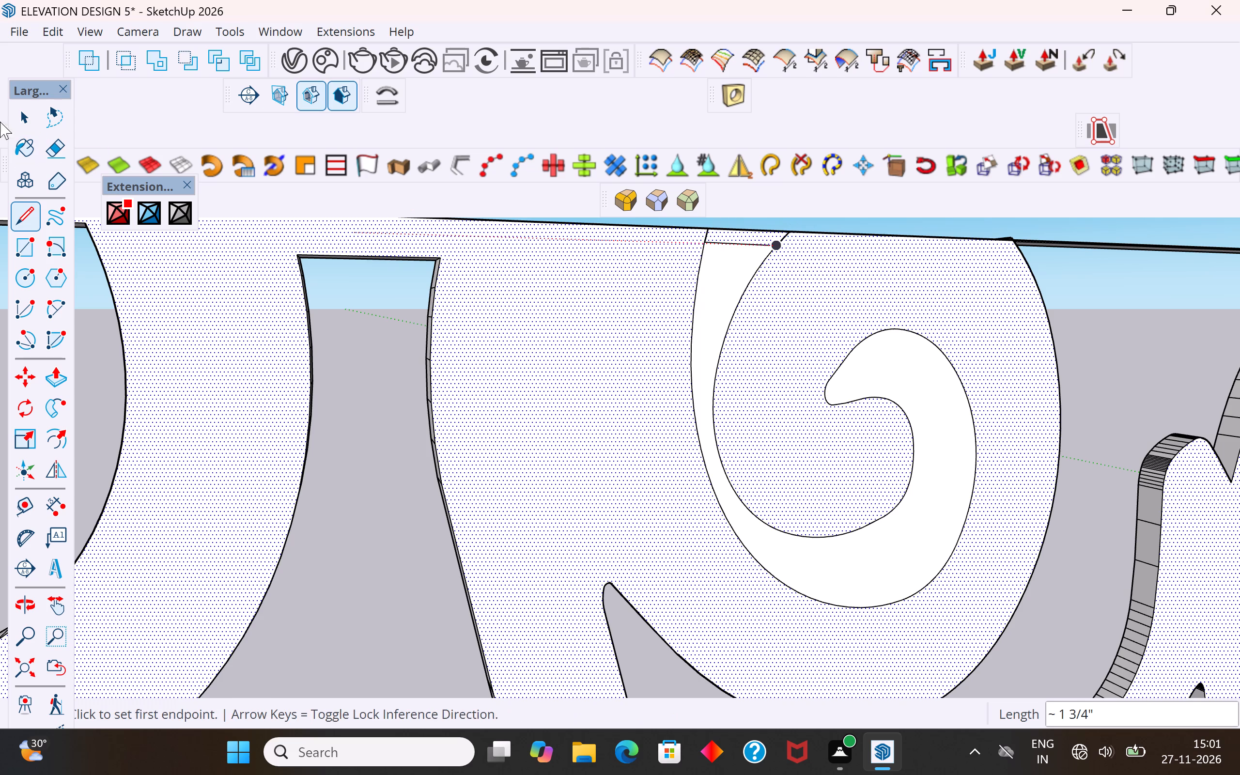
click(25, 116)
click(391, 373)
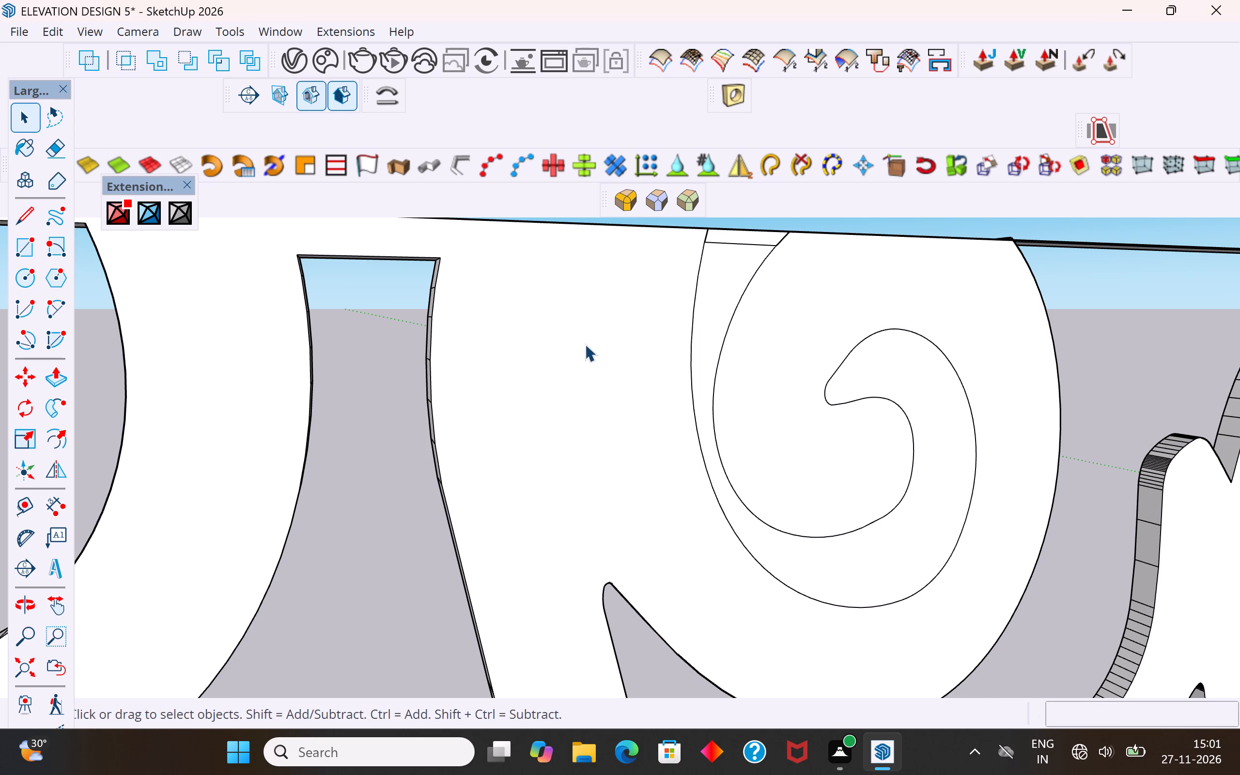
Push the closed spiral face about 3/4" through the screen to cut the opening.
click(725, 303)
middle_drag(716, 316, 825, 432)
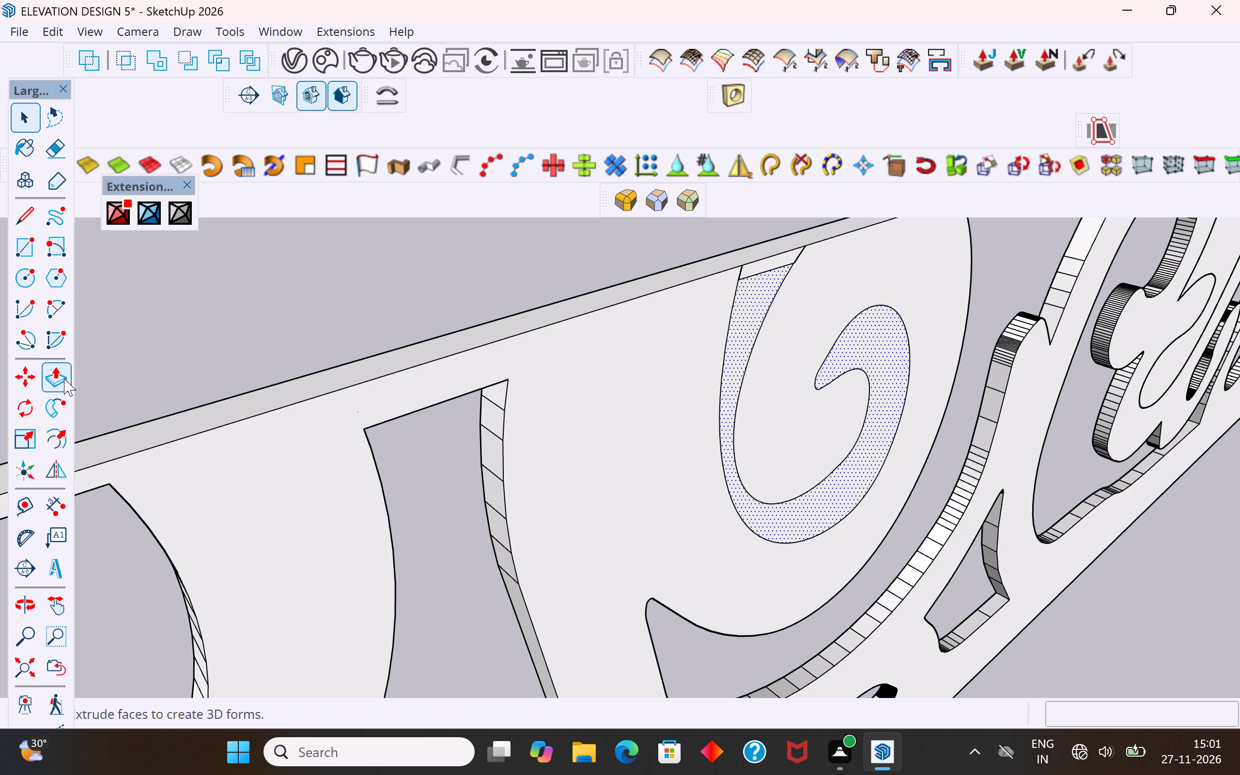
click(64, 378)
click(732, 279)
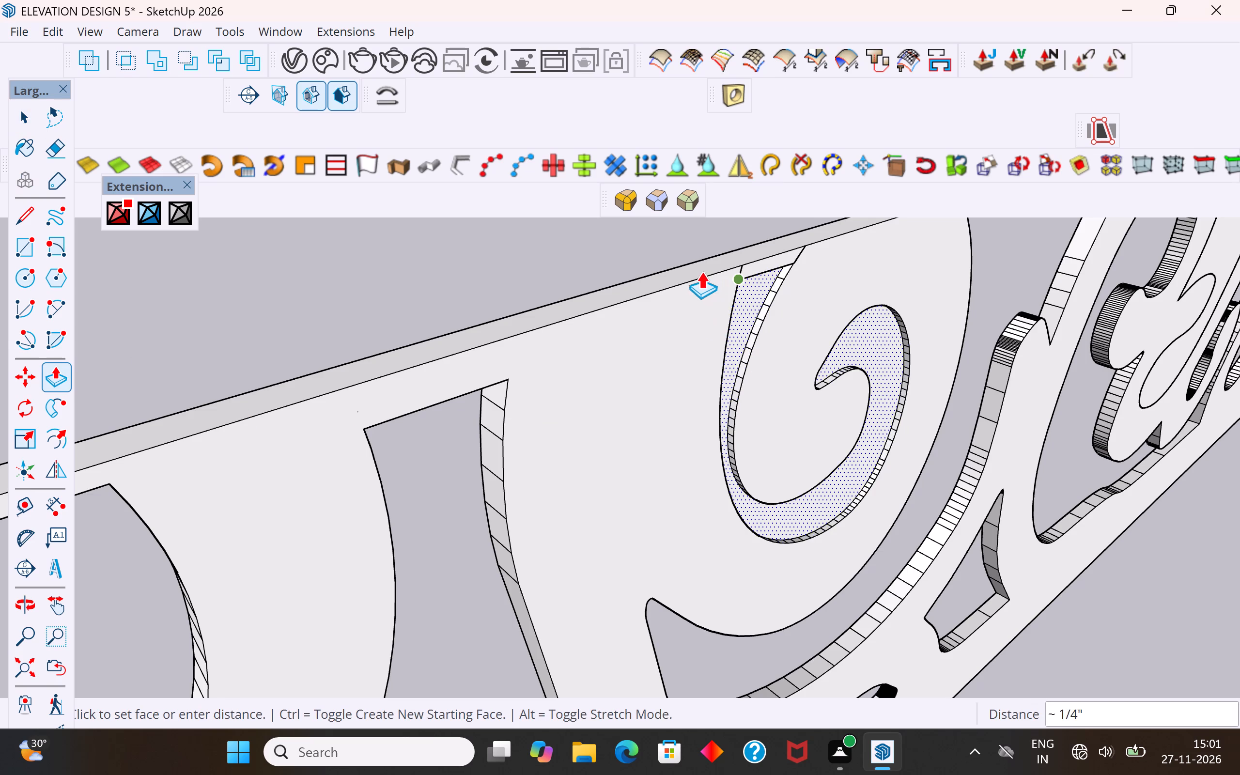
click(683, 265)
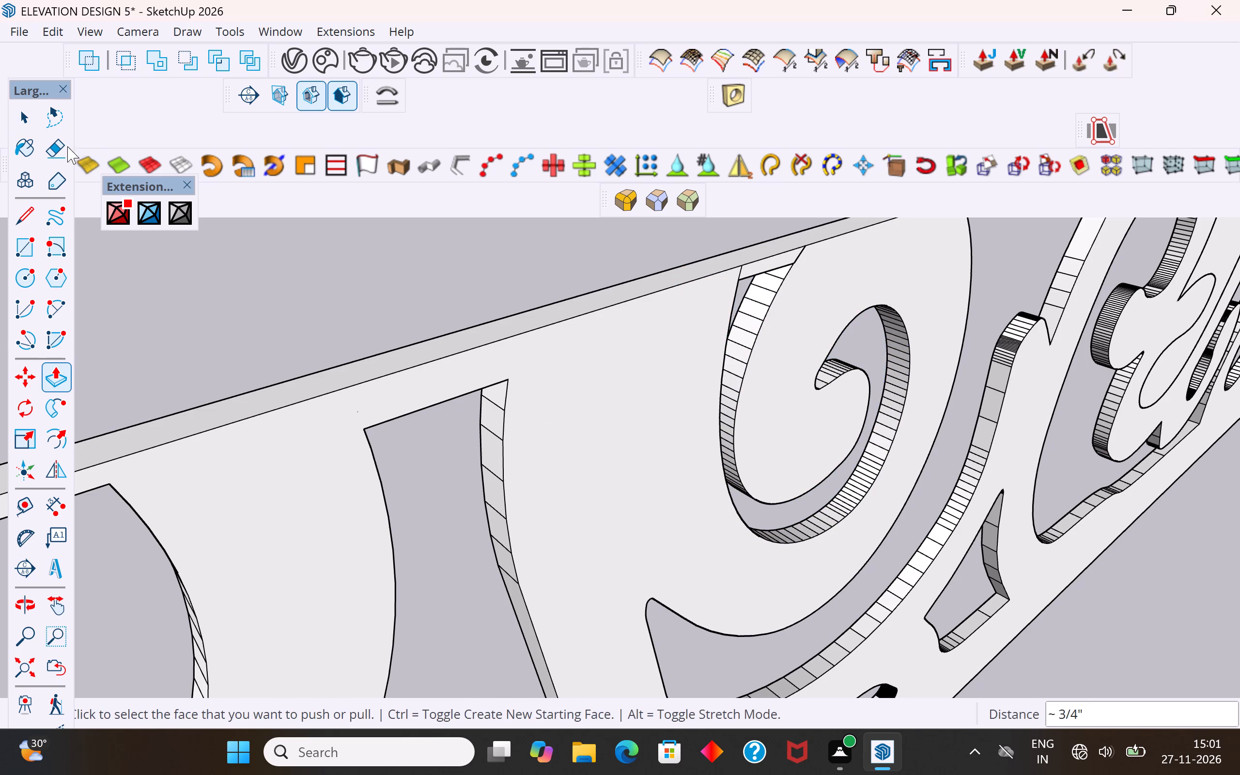
click(20, 120)
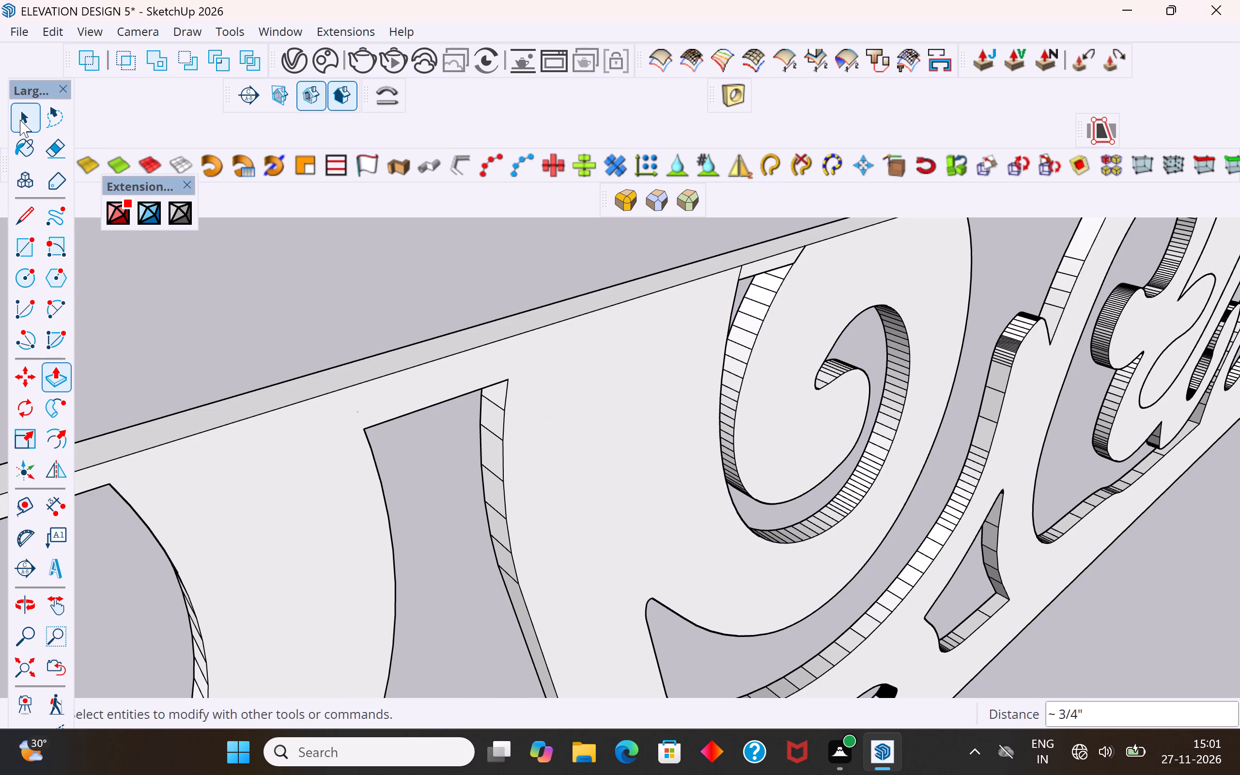
click(221, 290)
Delete the leftover outline segments between both upper corners of the spiral opening and the inner border edge.
scroll(829, 225, up, 6)
scroll(757, 271, up, 4)
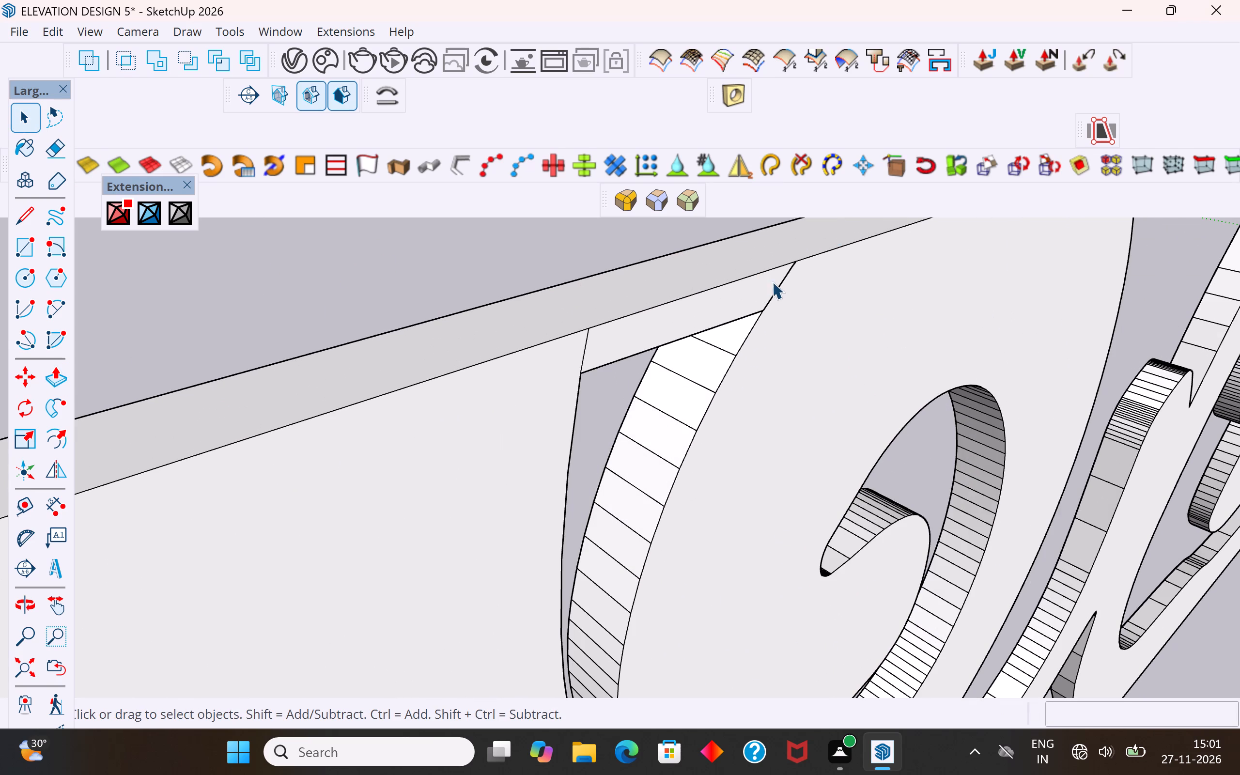
click(777, 284)
key(Delete)
click(584, 343)
key(Delete)
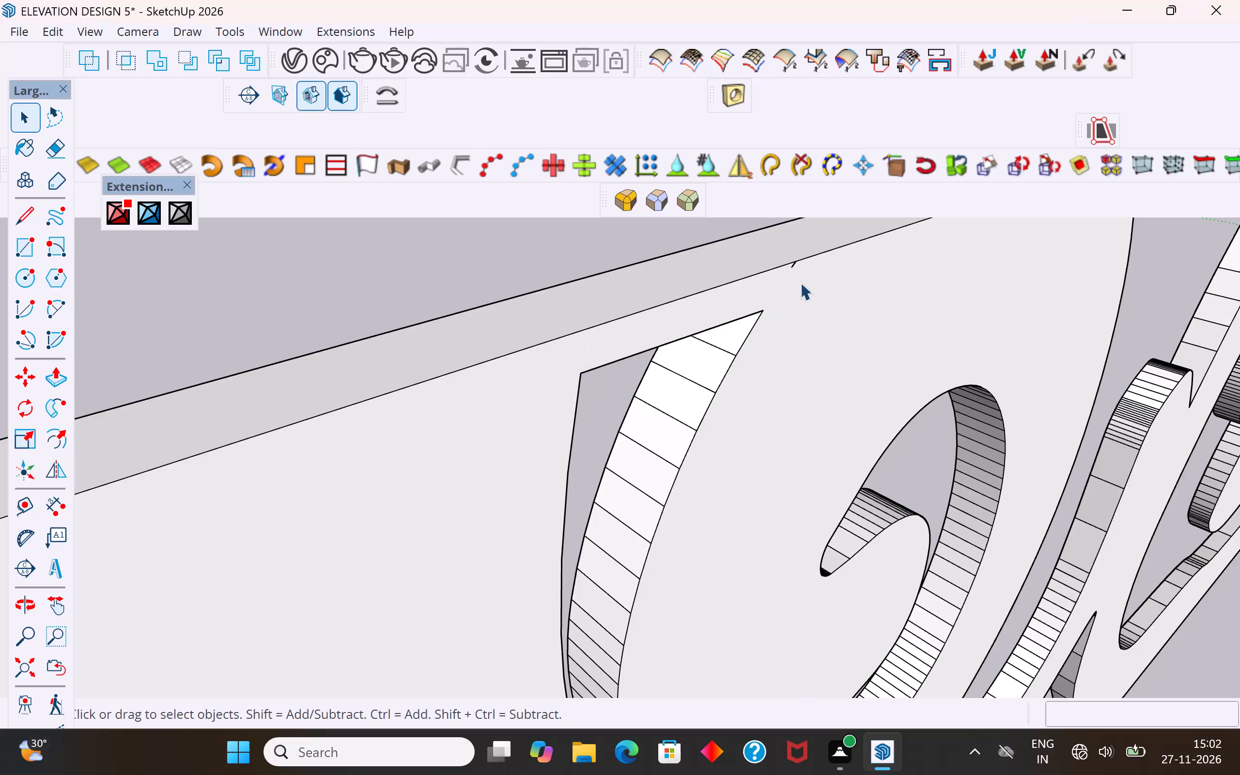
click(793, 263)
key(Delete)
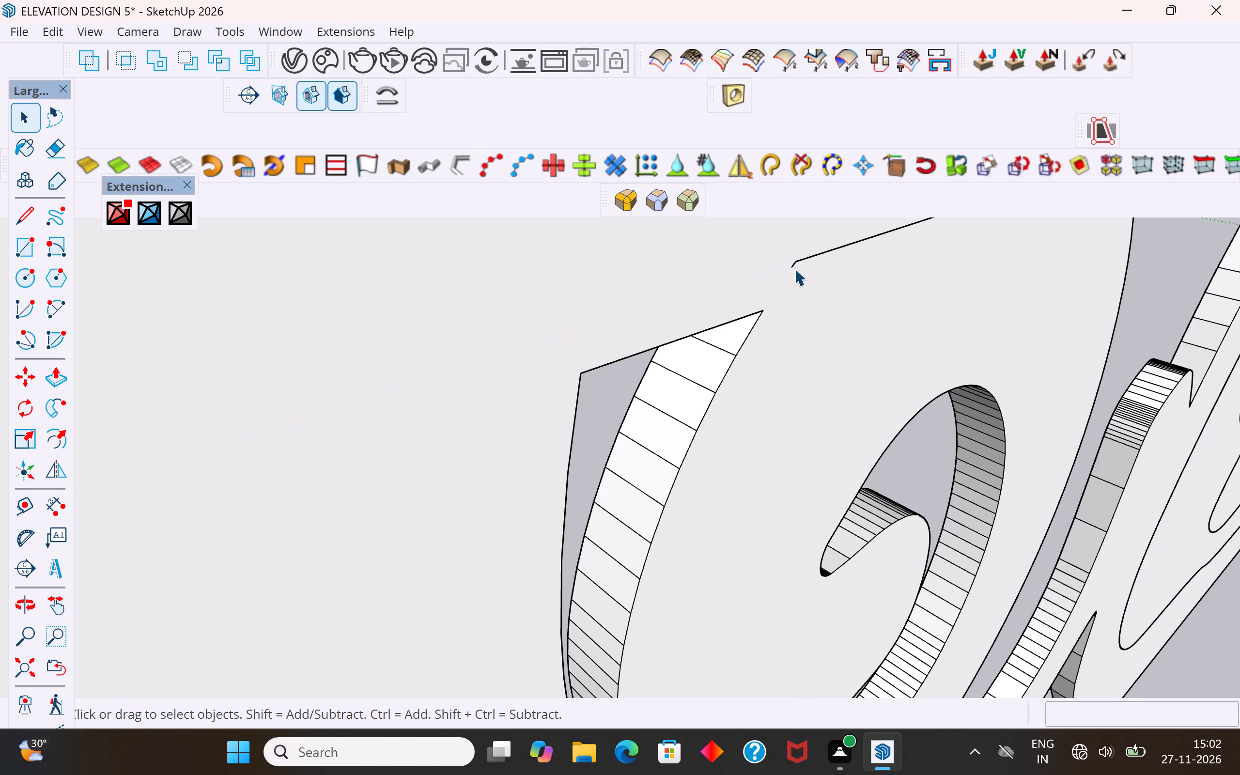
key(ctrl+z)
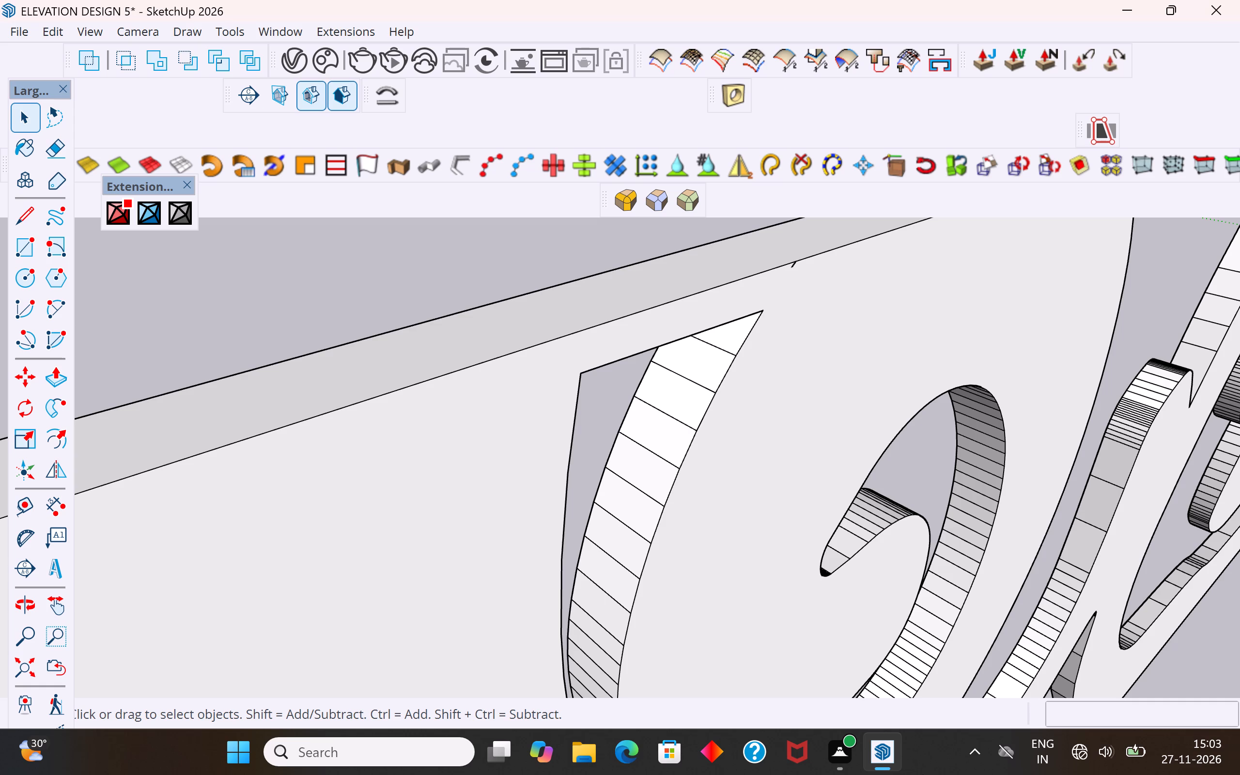
Delete the tiny stub edge still touching the inner border edge above the spiral opening's upper corner.
scroll(795, 263, up, 8)
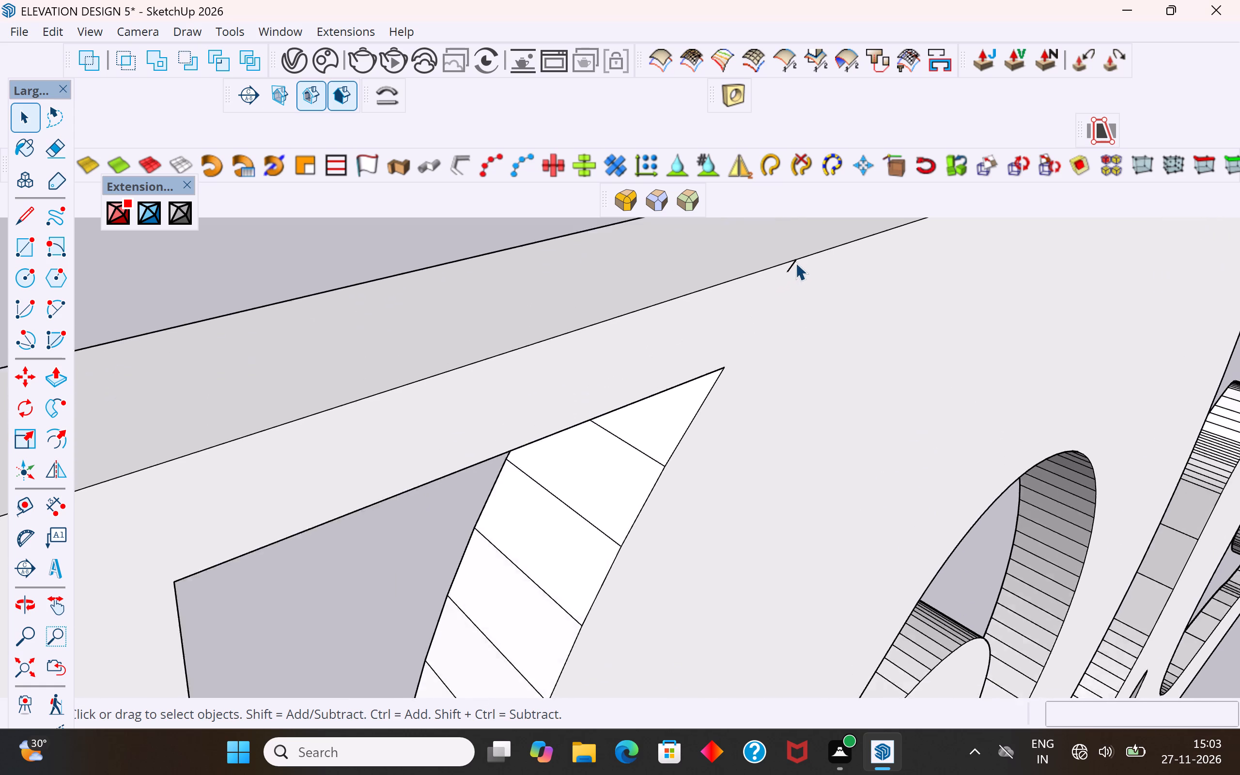
scroll(795, 263, up, 2)
click(789, 265)
click(792, 267)
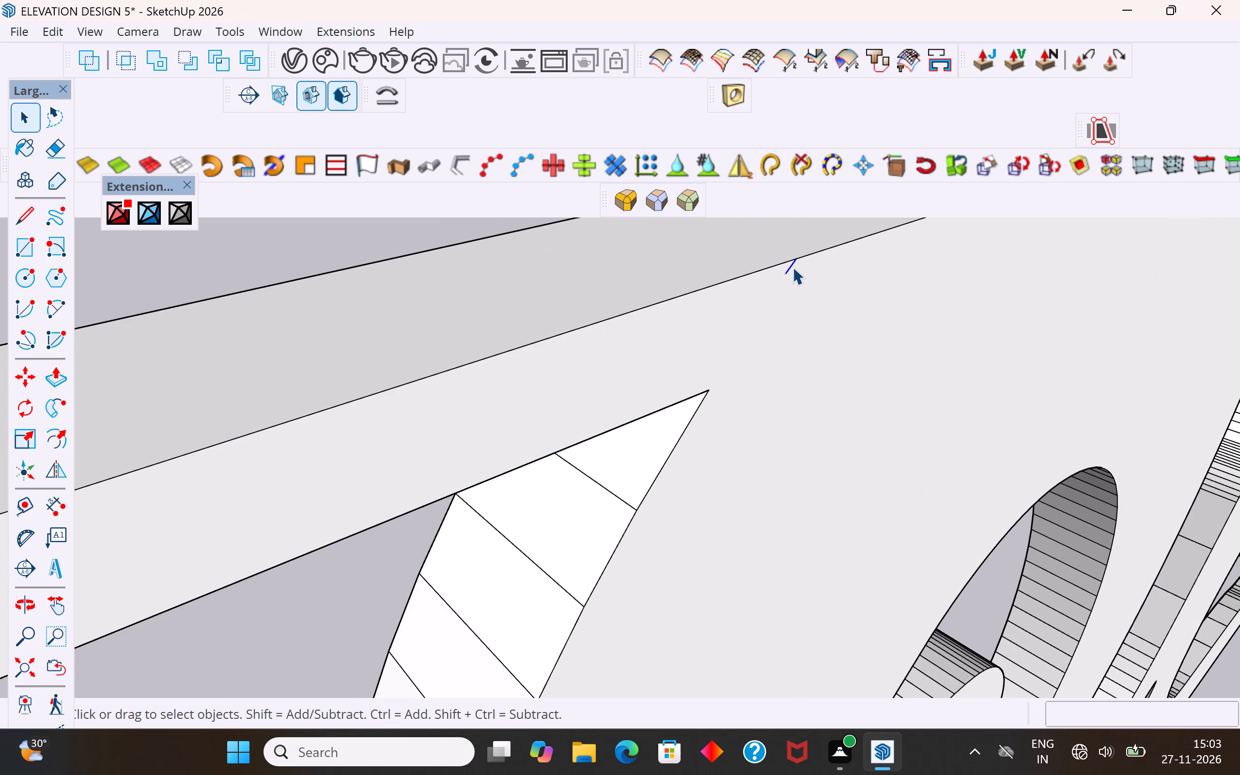
key(Delete)
scroll(748, 326, down, 3)
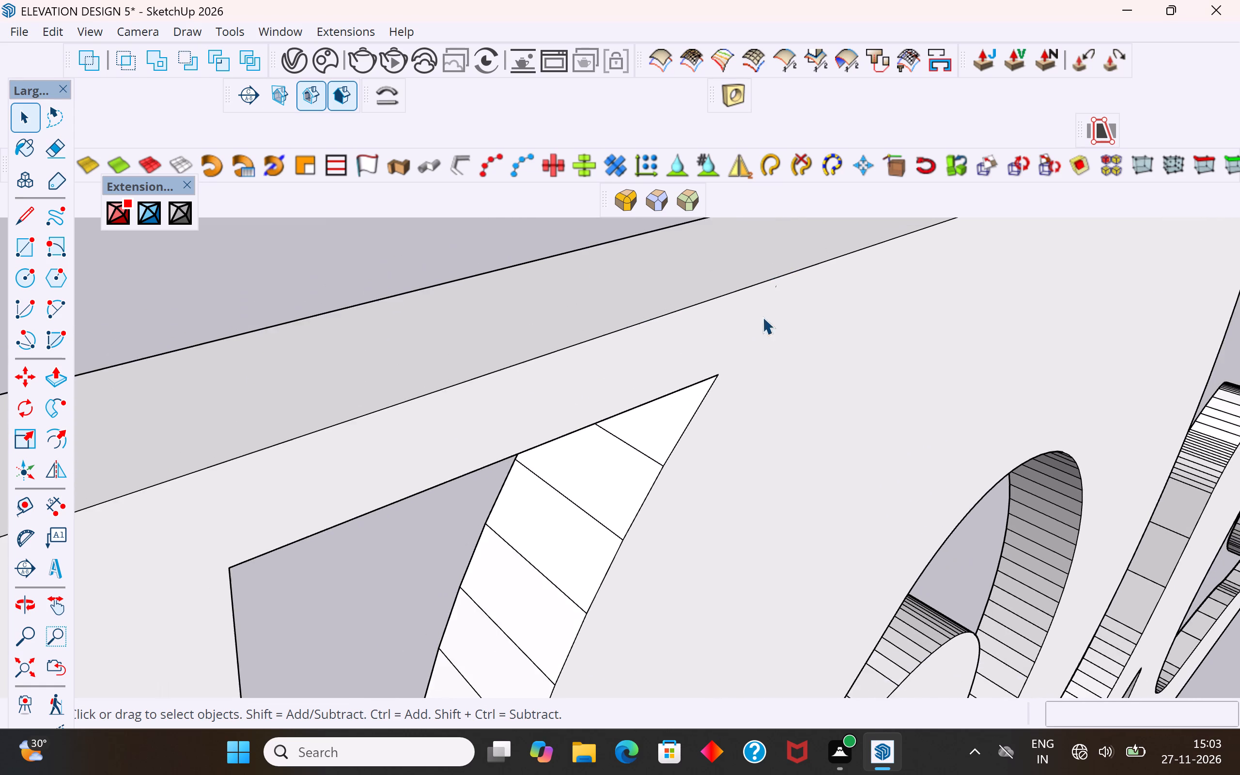
scroll(778, 299, up, 5)
click(773, 278)
scroll(759, 311, down, 3)
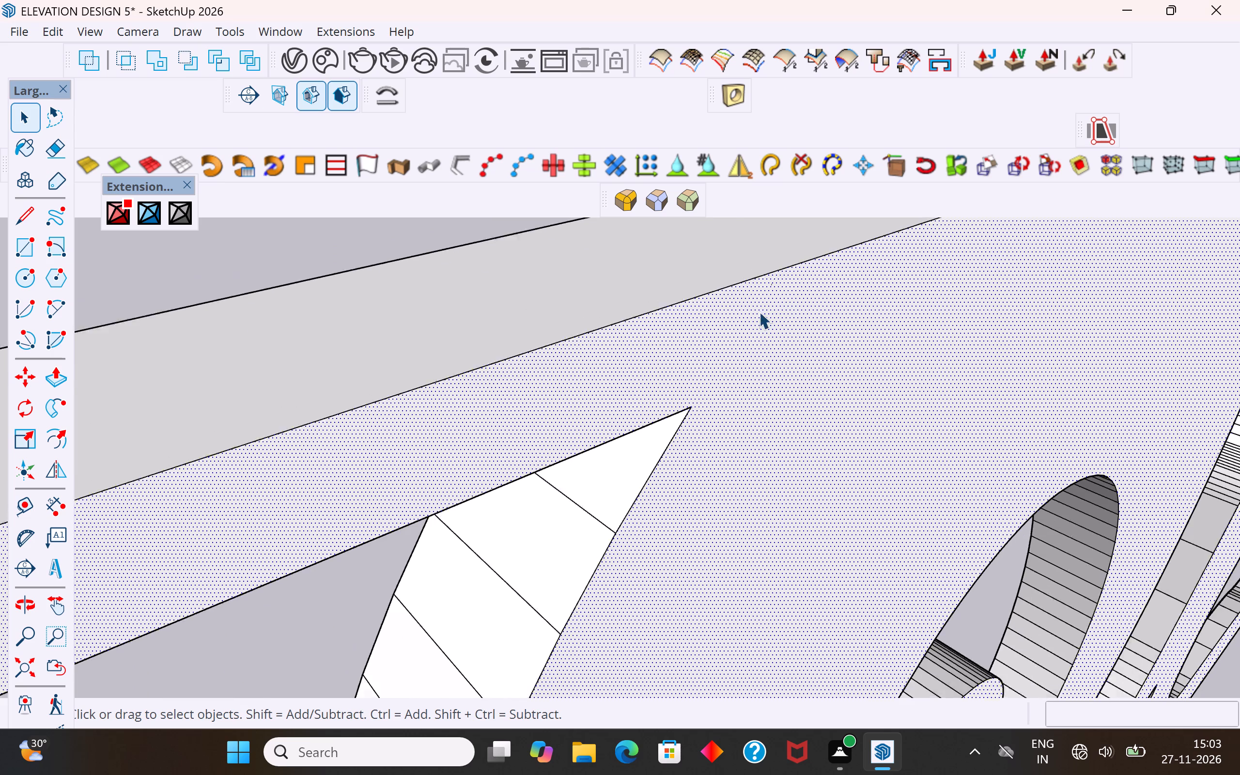
scroll(759, 311, down, 3)
click(554, 248)
Draw a line about 8 11/16" long joining the two curves of the uncut scroll outline beside the U-shaped opening, below the inner border edge.
scroll(642, 364, down, 17)
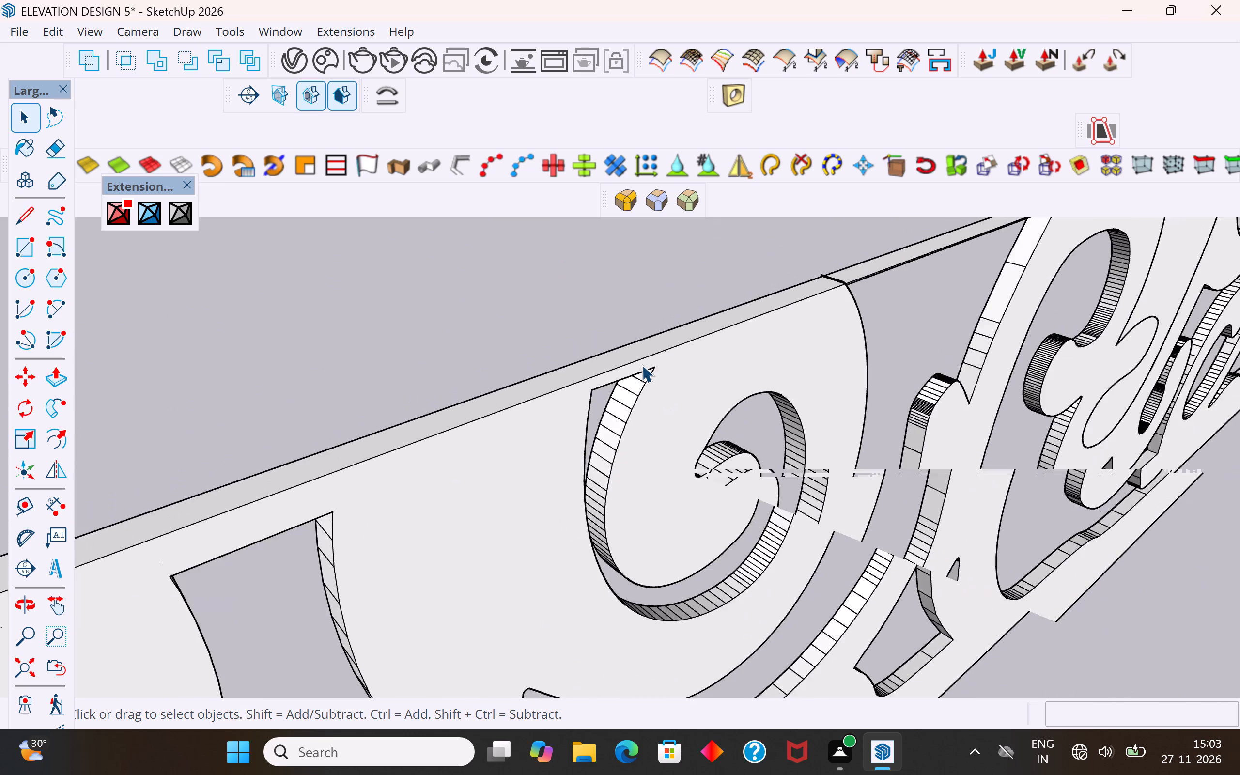
scroll(642, 365, down, 10)
scroll(642, 365, up, 1)
scroll(642, 365, down, 17)
middle_drag(793, 378, 750, 319)
scroll(775, 352, up, 16)
click(798, 349)
middle_drag(799, 345, 823, 317)
scroll(804, 288, up, 5)
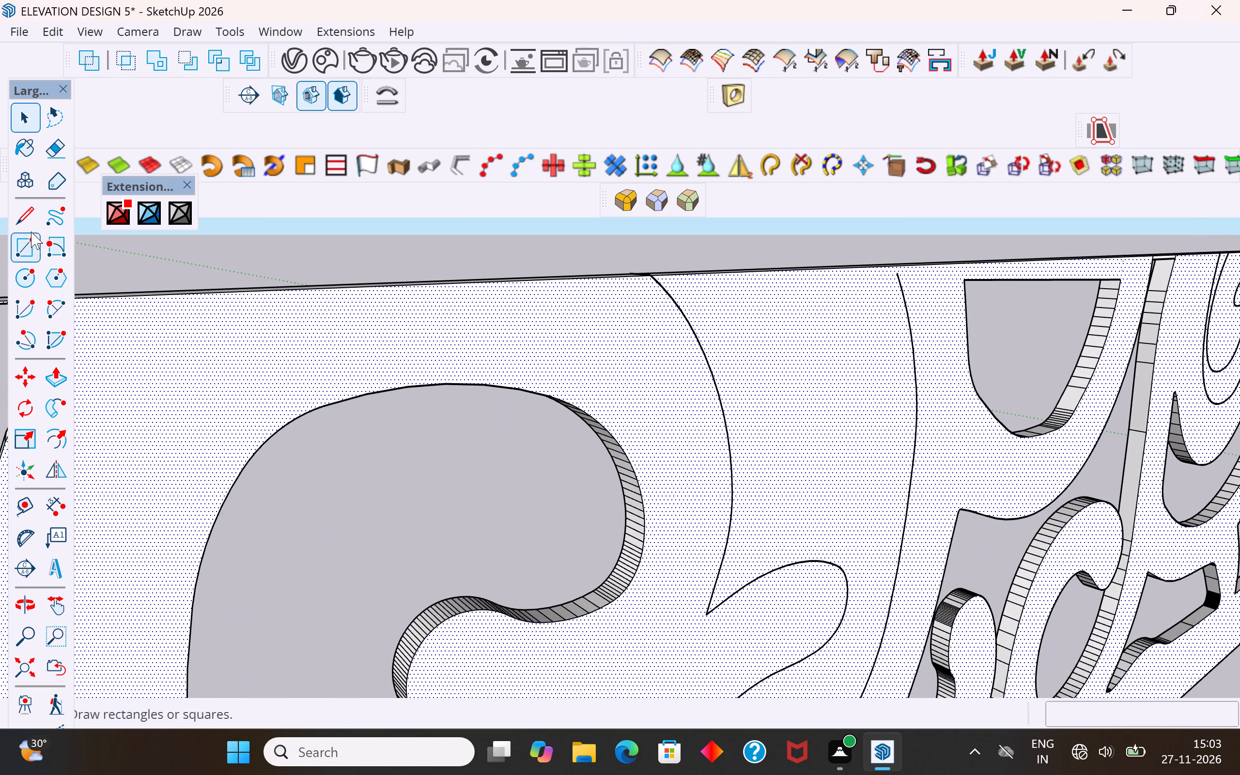
click(30, 215)
drag(899, 274, 888, 275)
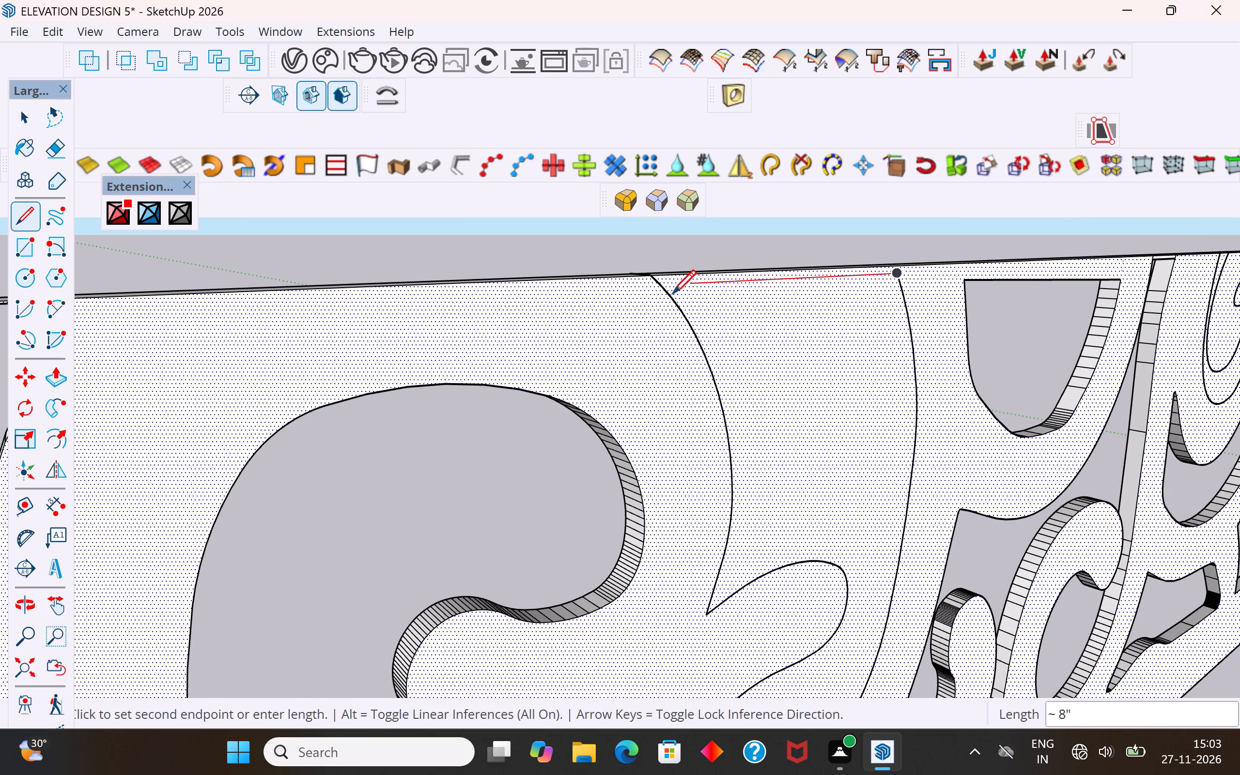
click(662, 289)
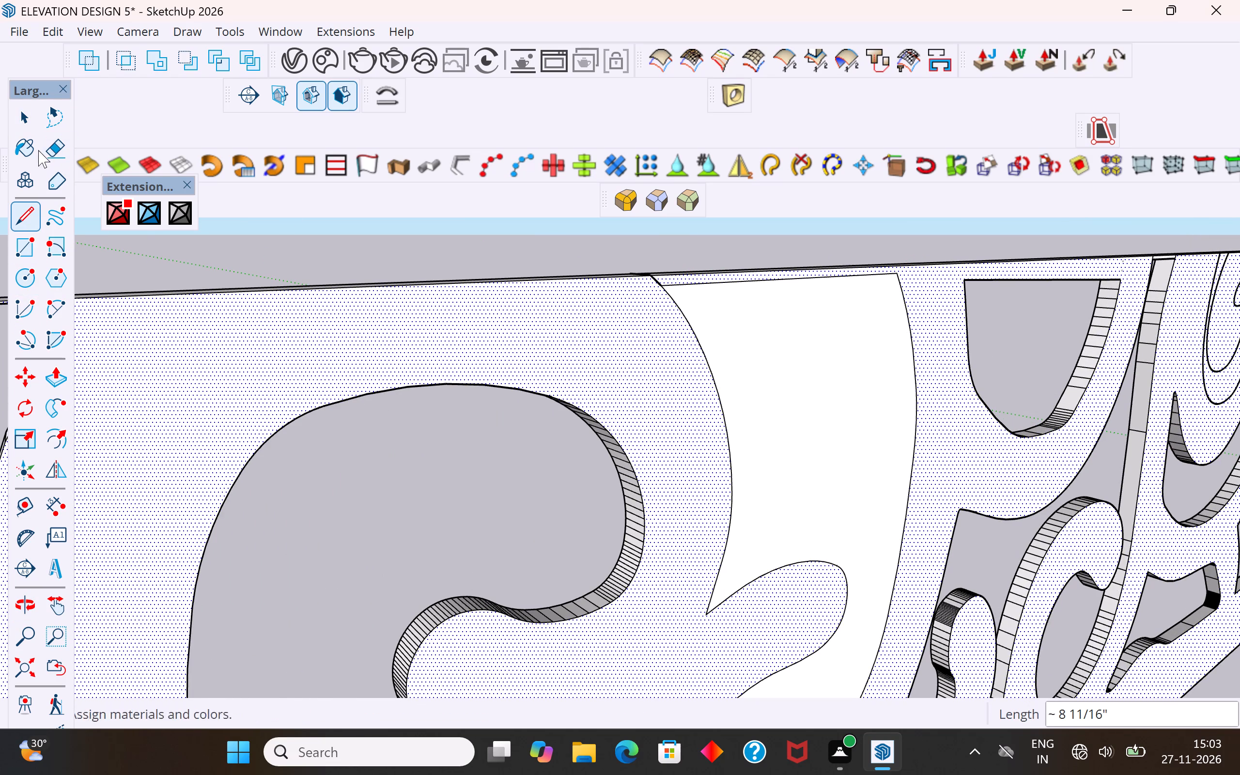
click(34, 127)
click(464, 255)
Delete the leftover outline segment above the new line's corner and the stray edges crossing the inner border's thickness there.
click(757, 360)
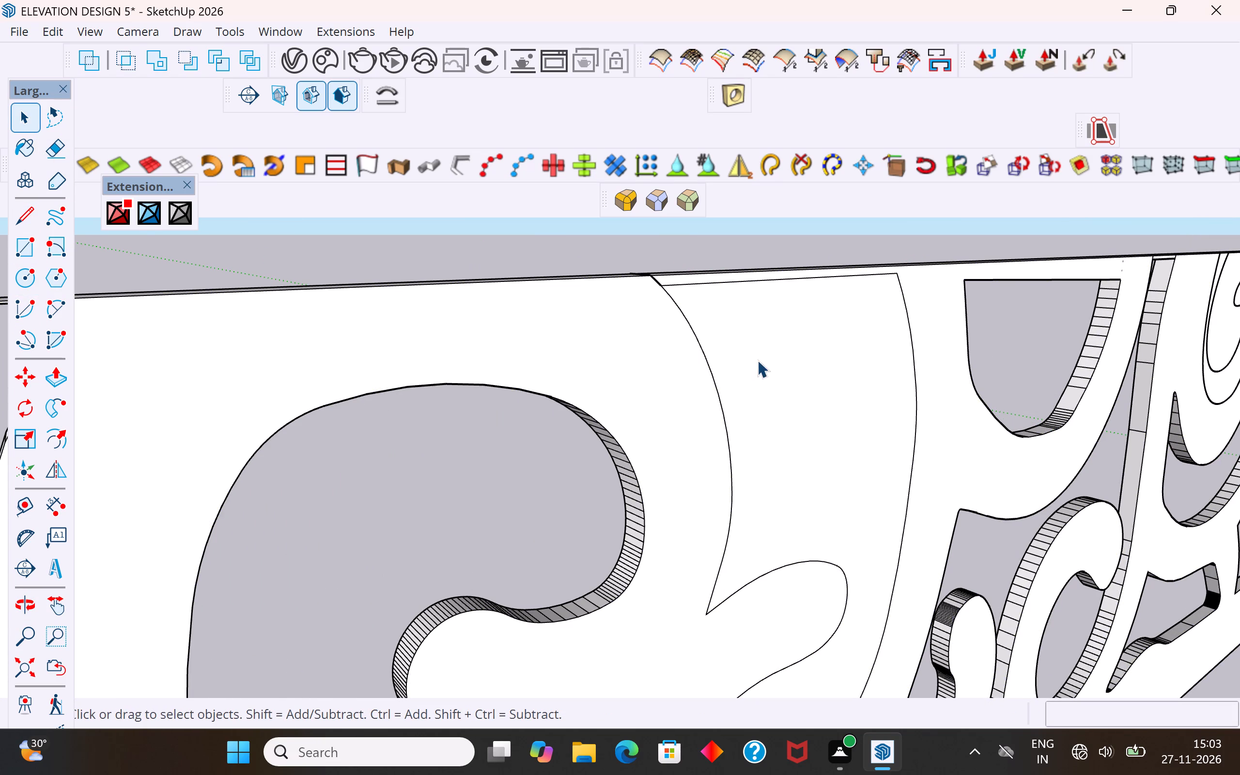
middle_drag(713, 374, 823, 434)
scroll(783, 350, up, 6)
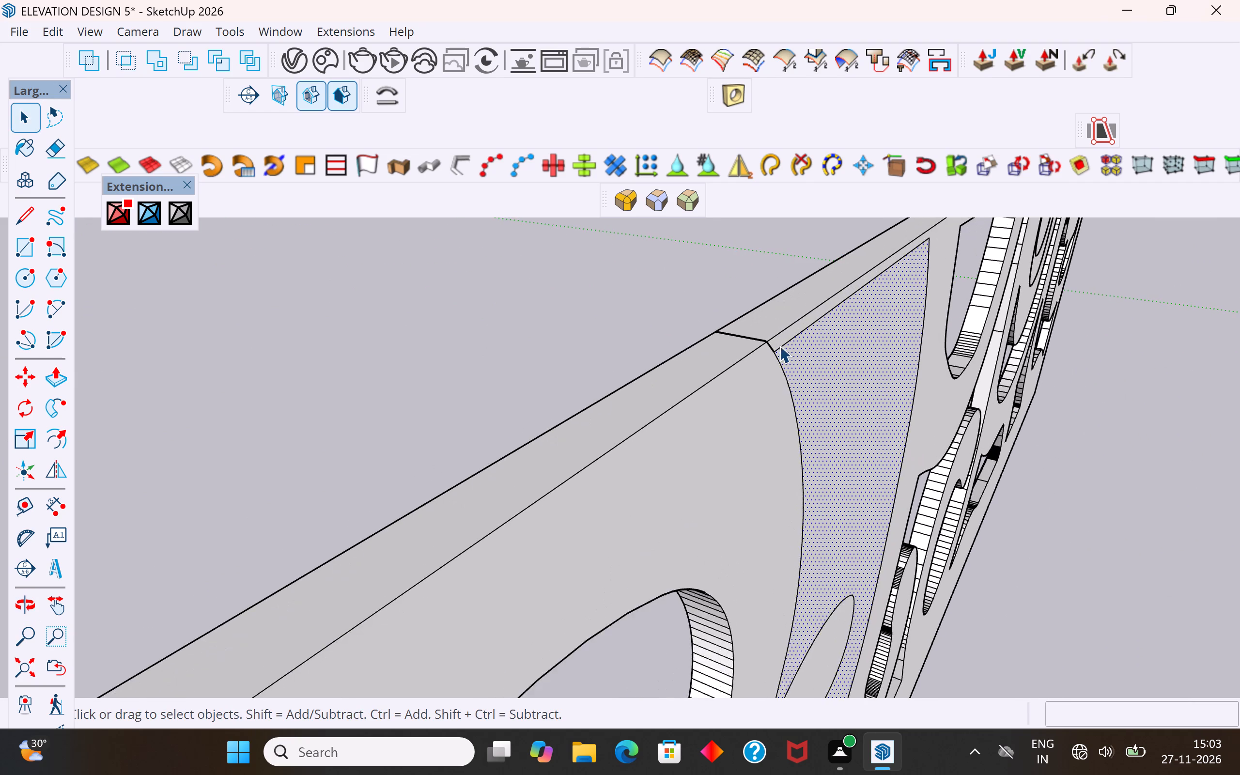
scroll(779, 345, up, 5)
click(761, 349)
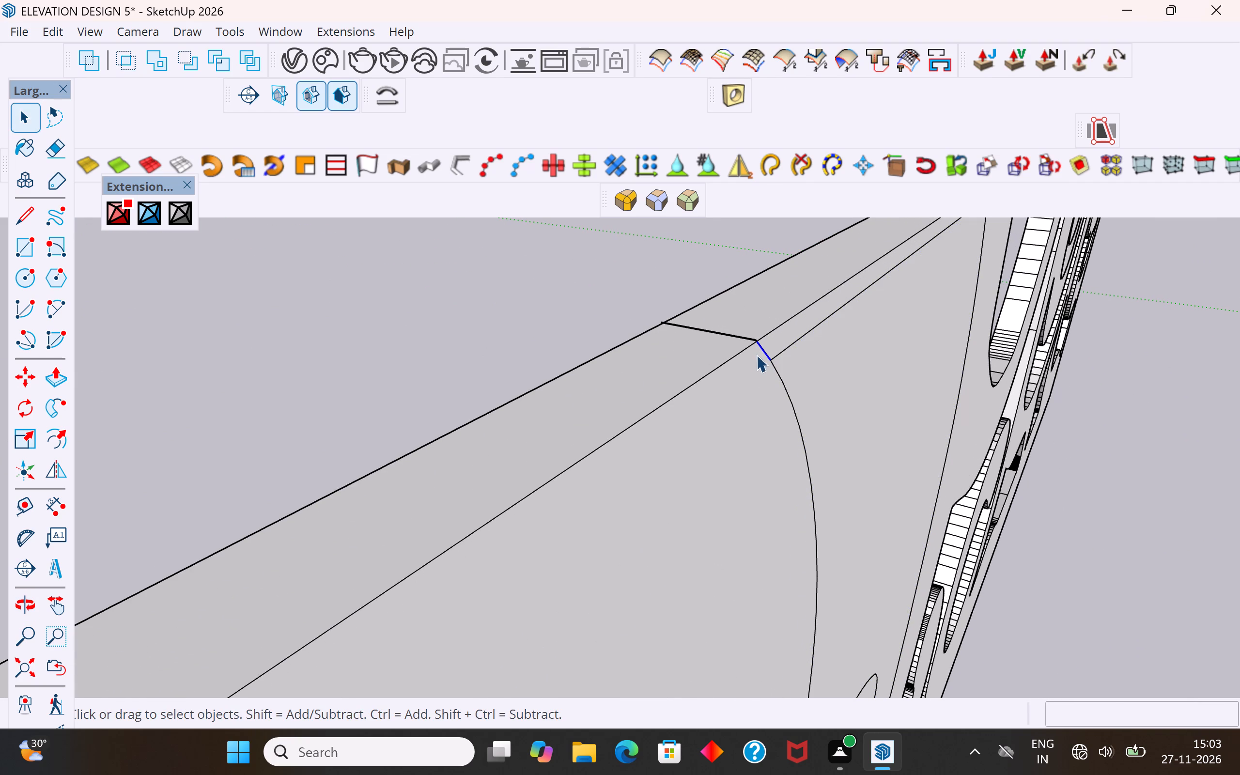
key(Delete)
click(735, 335)
key(Delete)
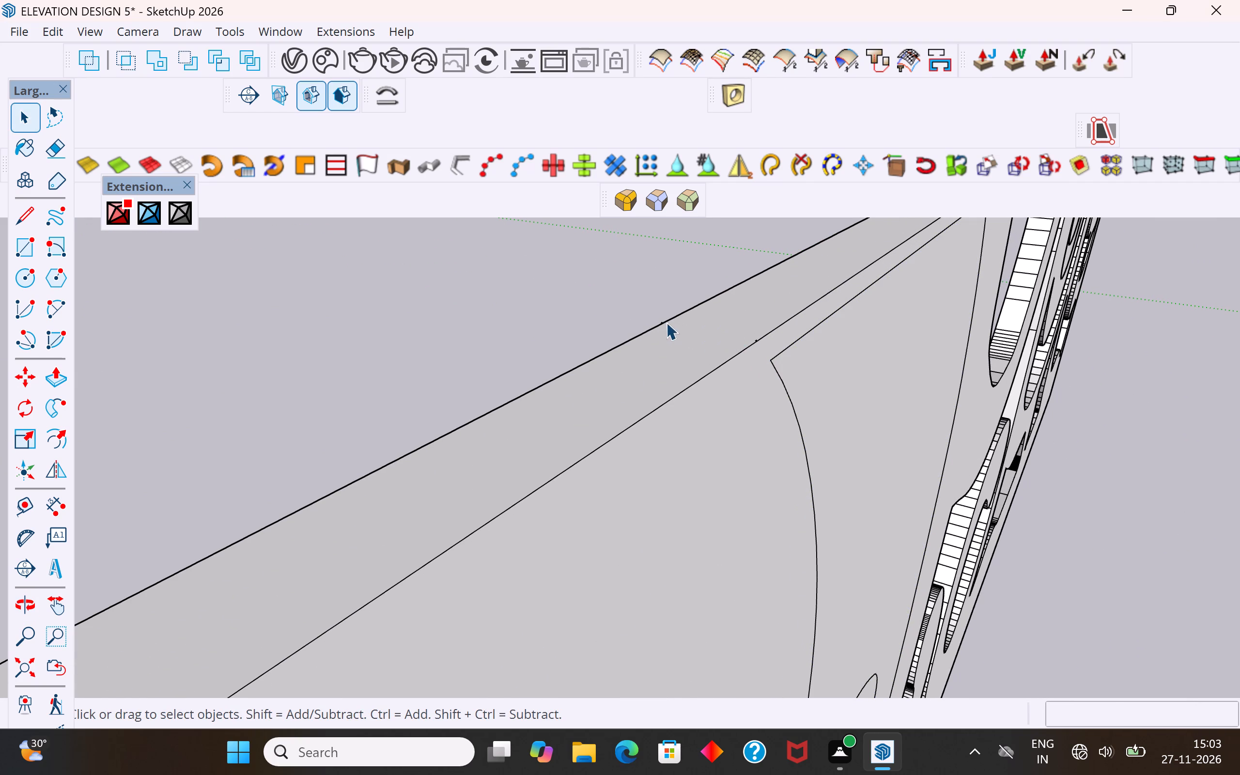
click(660, 322)
key(Delete)
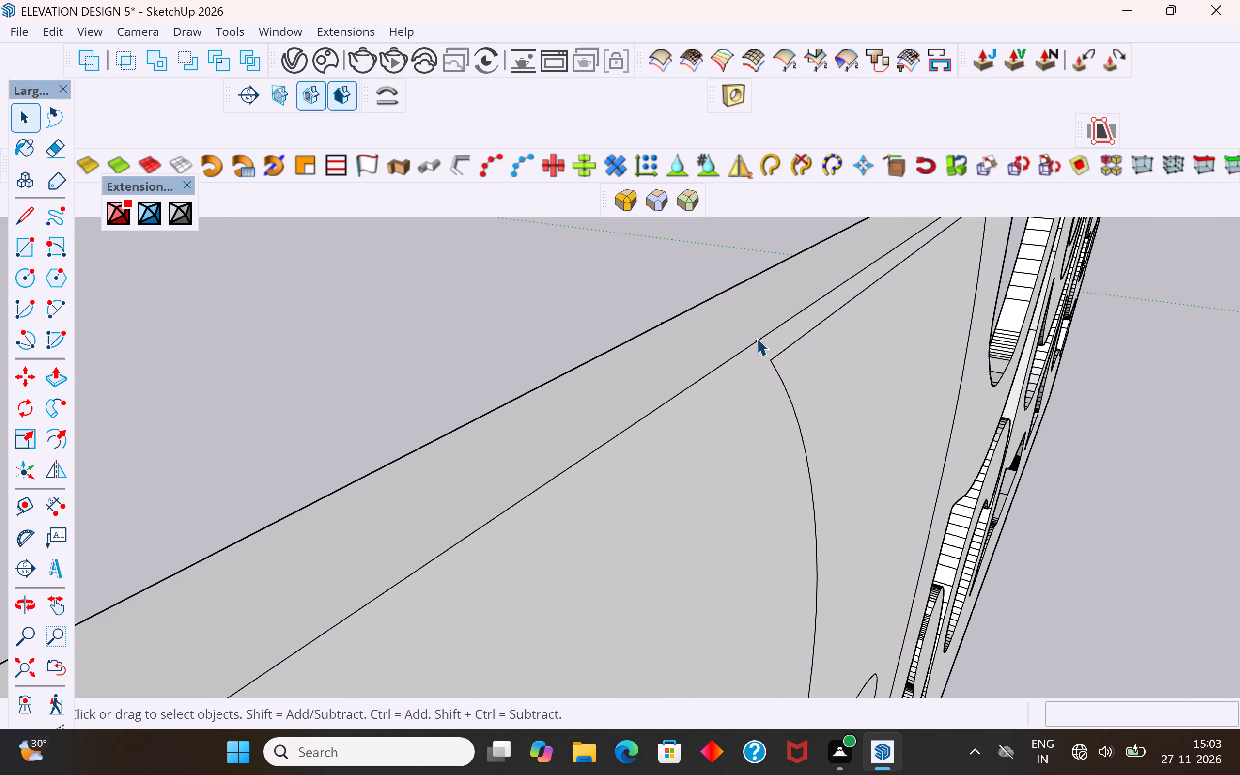
click(755, 340)
Cut the scroll opening by pushing its closed face about 3/4" through the screen and deleting the face left on the back side.
click(866, 376)
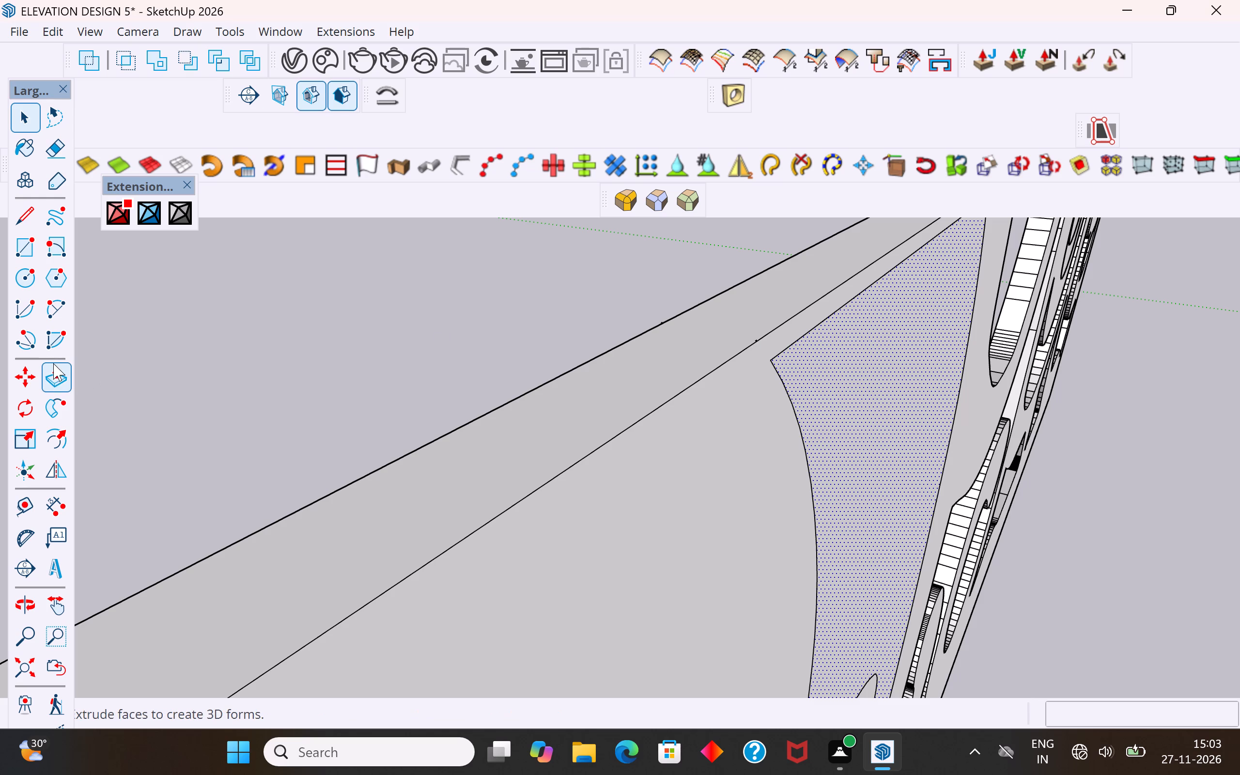
click(56, 371)
click(767, 364)
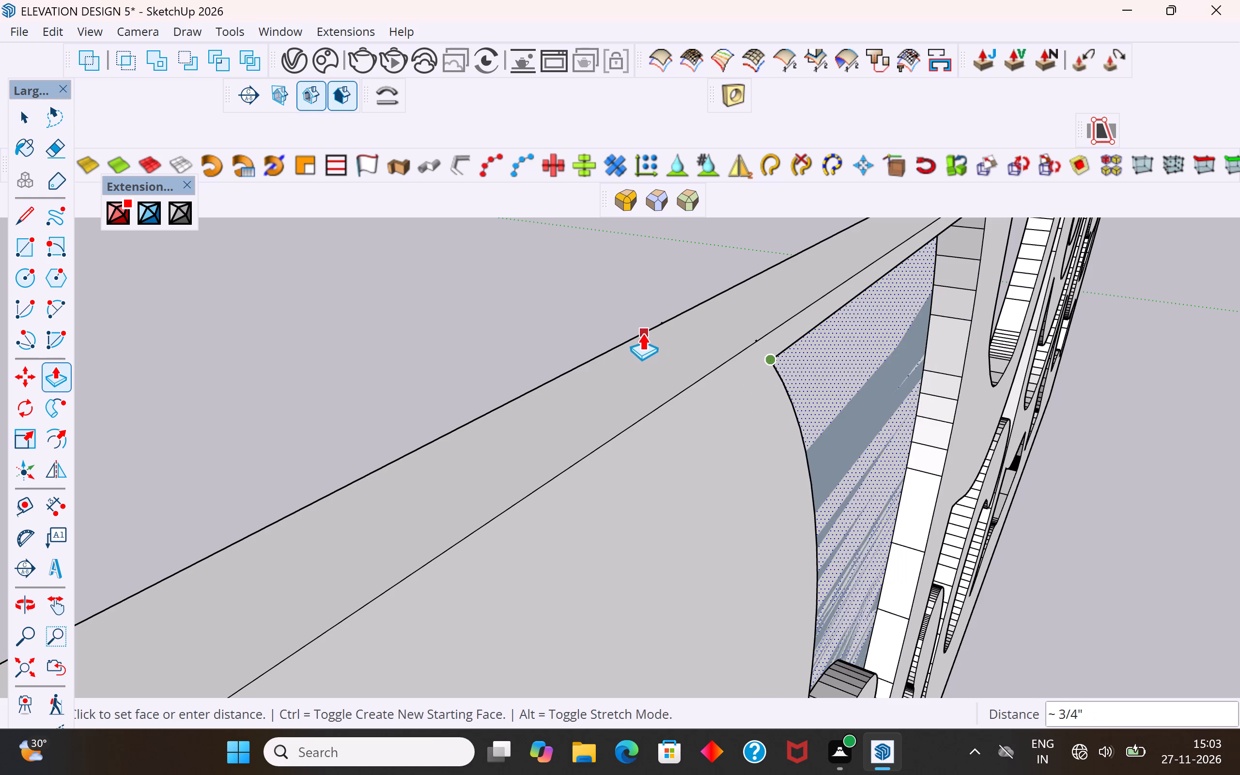
click(639, 332)
middle_drag(633, 358, 1003, 368)
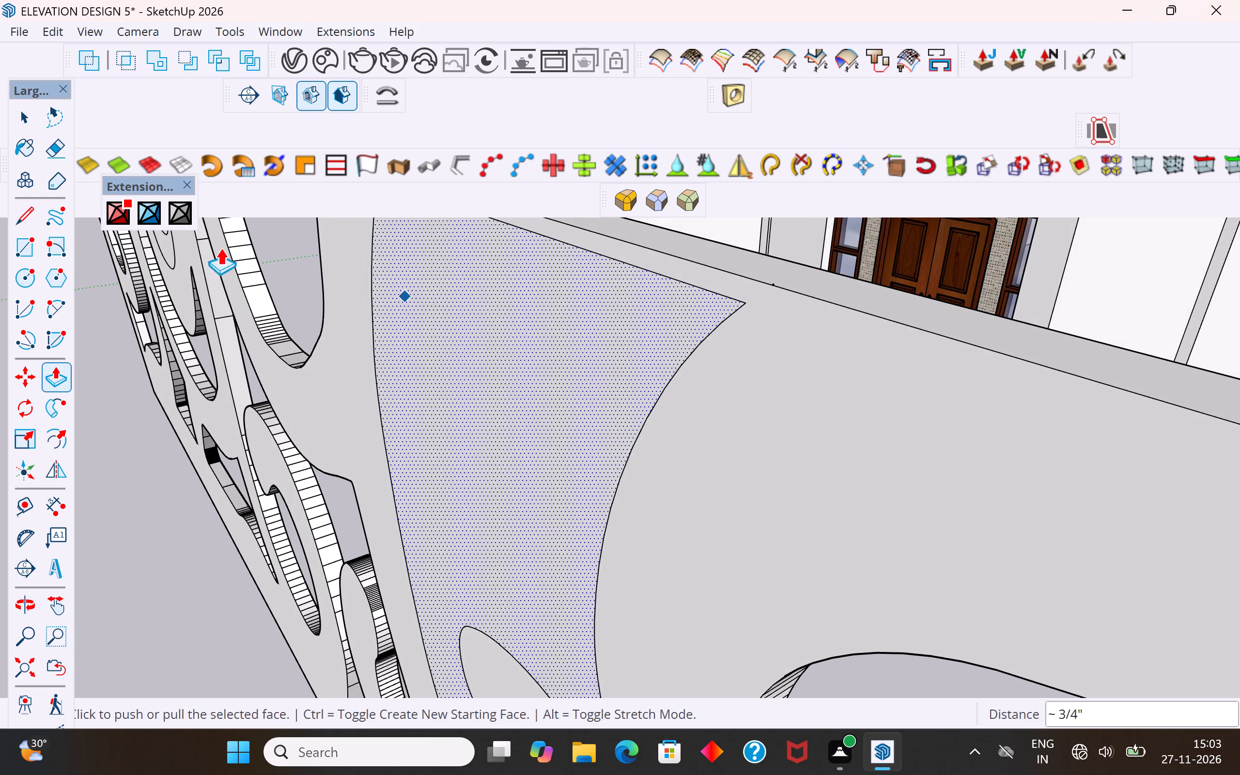
click(26, 113)
click(482, 319)
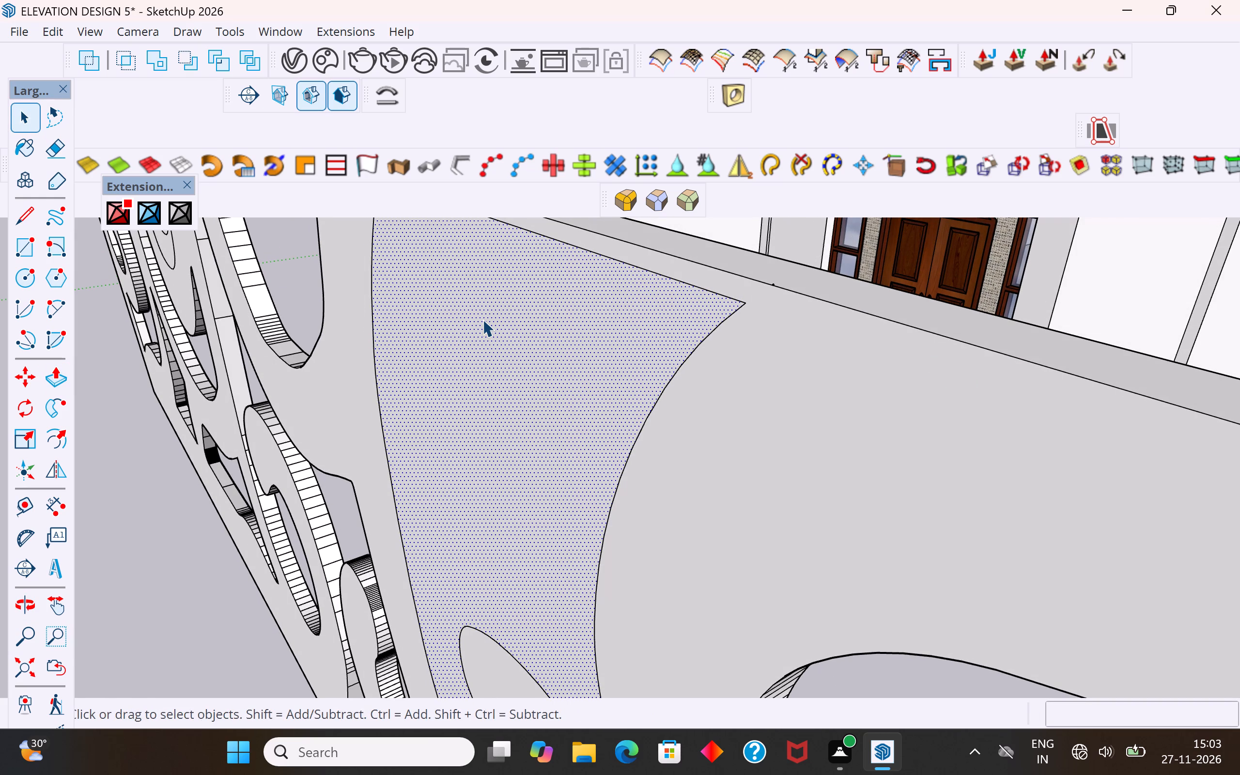
key(Delete)
Draw a line about 1' 1 3/8" long joining the two curves of the uncut outline beside the spiral, just below the inner border edge.
scroll(558, 411, down, 6)
middle_drag(589, 435, 908, 347)
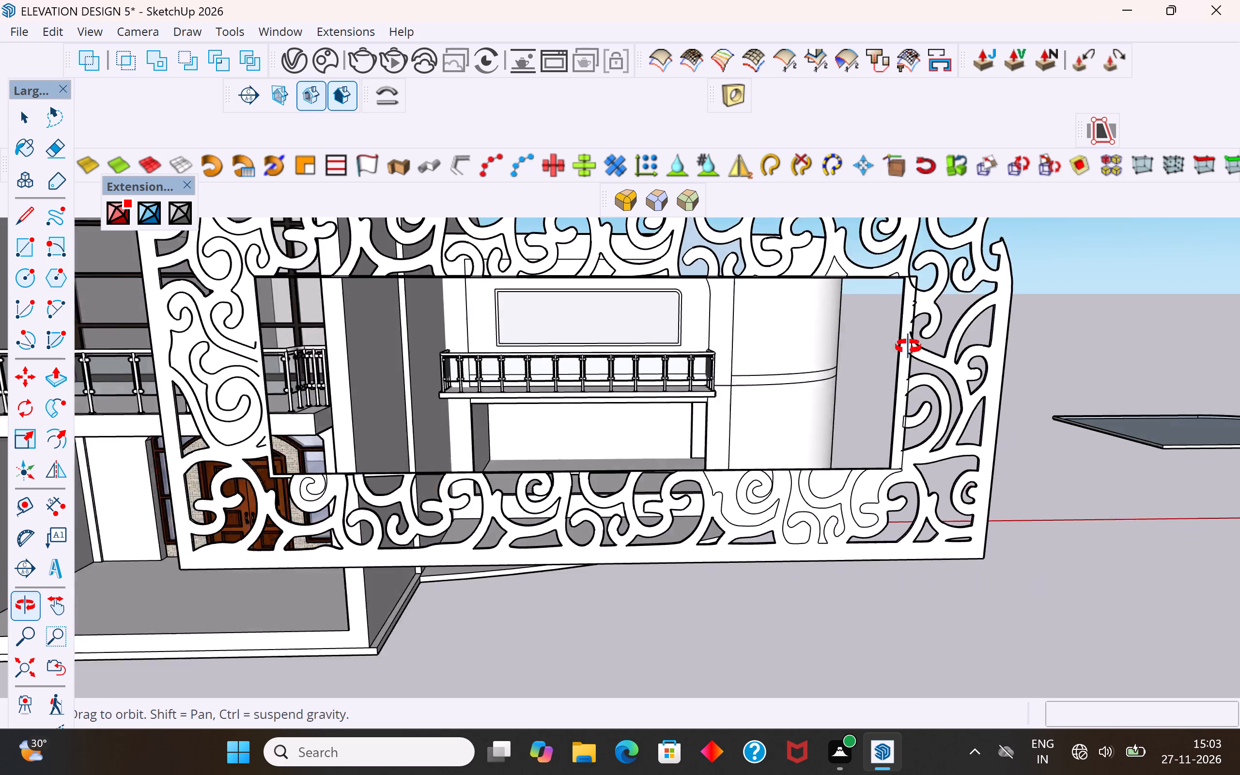
middle_drag(908, 347, 909, 347)
scroll(775, 449, up, 4)
scroll(737, 495, down, 4)
middle_drag(729, 553, 773, 511)
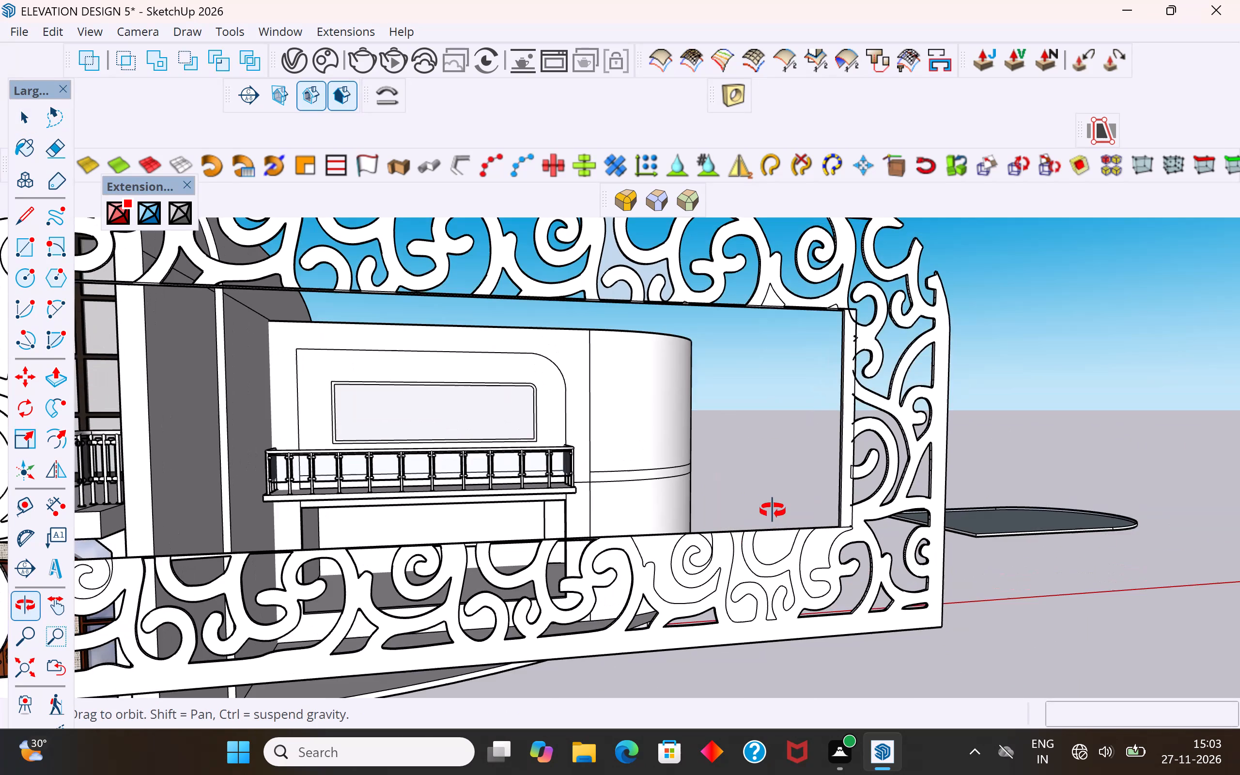
middle_drag(773, 511, 776, 511)
scroll(691, 581, up, 4)
click(682, 590)
middle_drag(670, 595, 715, 608)
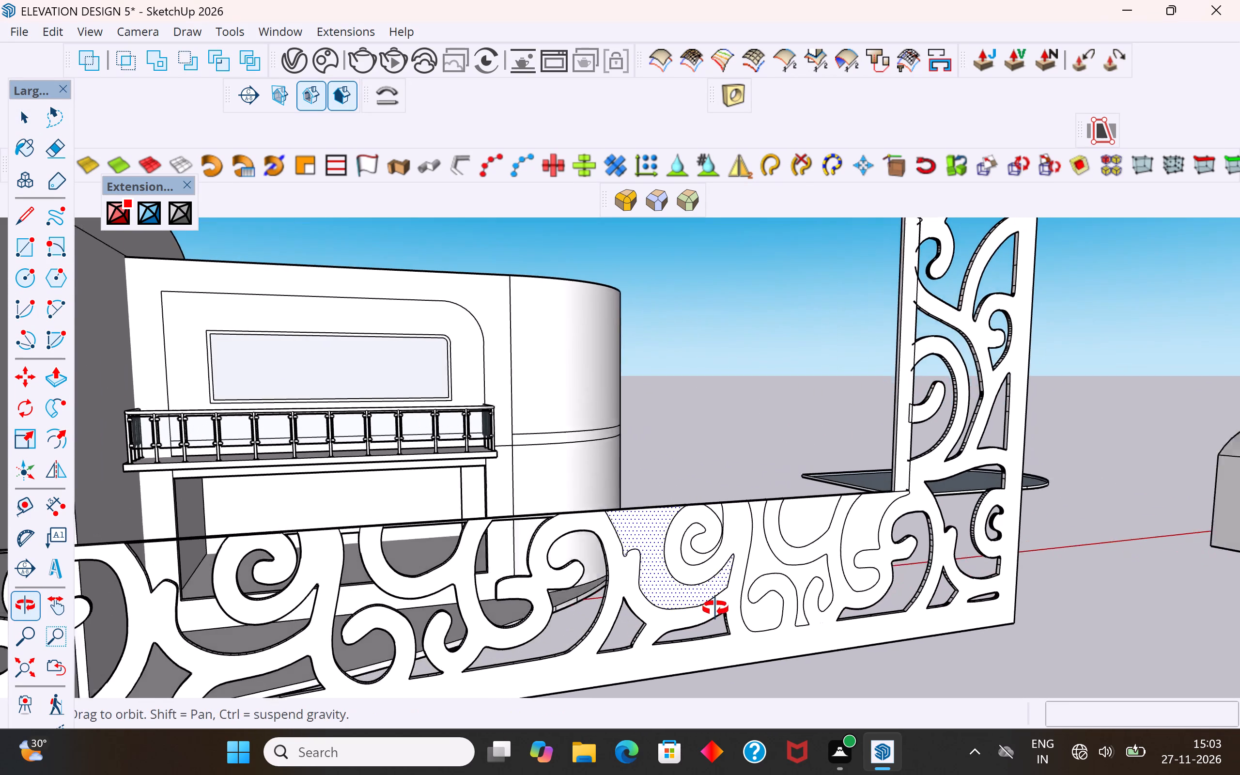
middle_drag(715, 608, 716, 606)
scroll(716, 608, up, 1)
scroll(654, 556, up, 4)
middle_drag(662, 532, 694, 542)
scroll(663, 515, up, 3)
middle_drag(666, 513, 683, 532)
scroll(651, 498, up, 6)
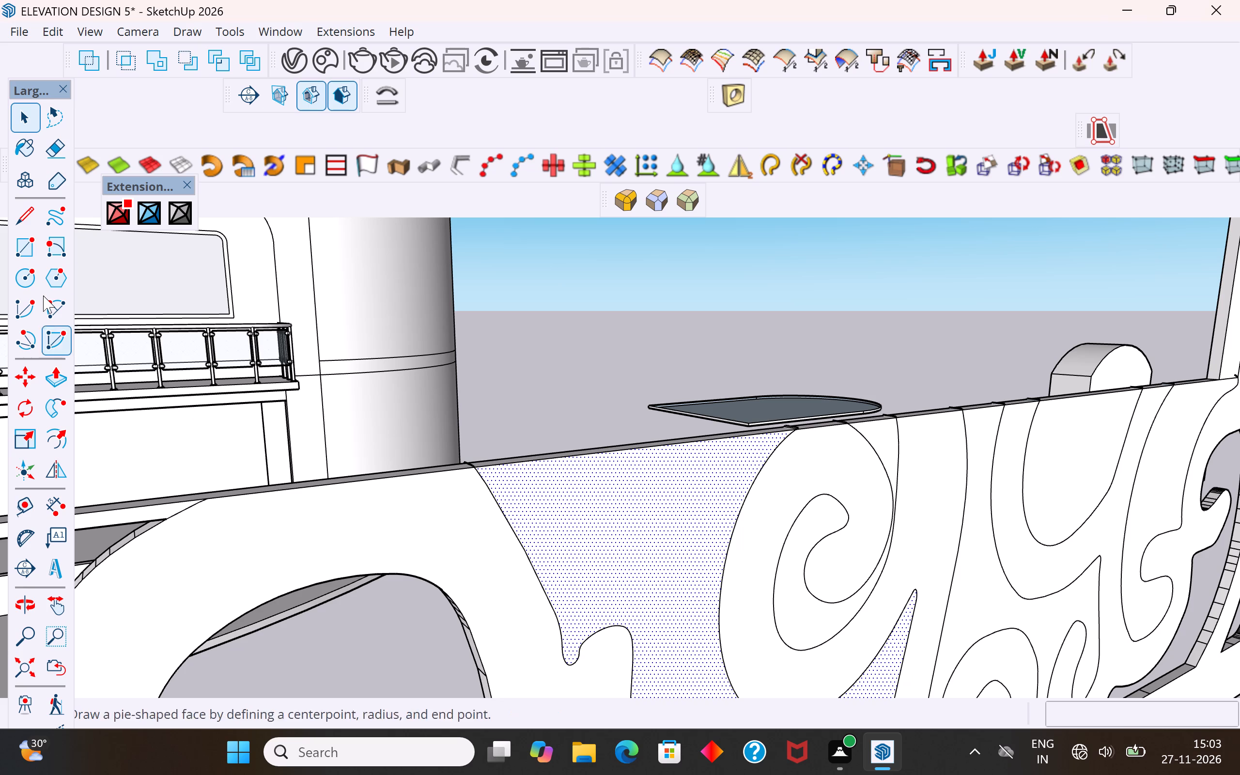
click(27, 212)
scroll(509, 483, up, 3)
scroll(462, 476, up, 2)
click(466, 469)
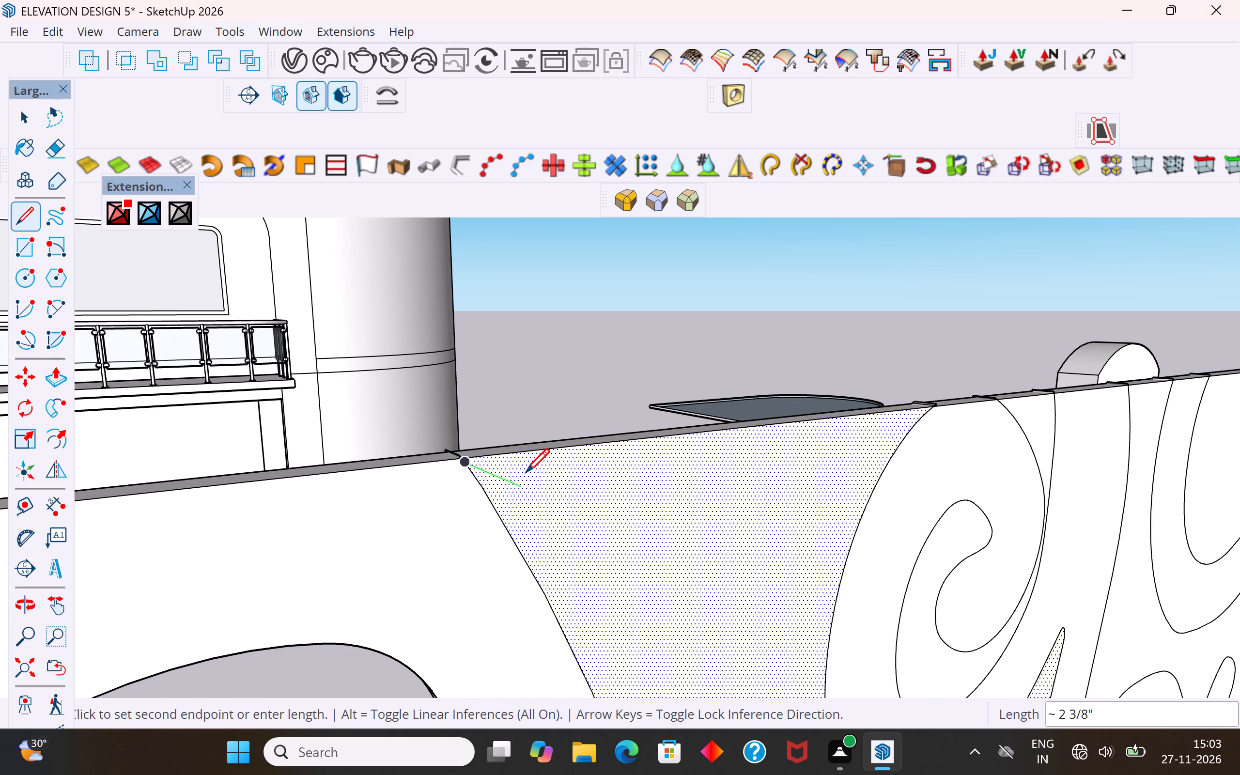
key(Escape)
scroll(476, 469, up, 4)
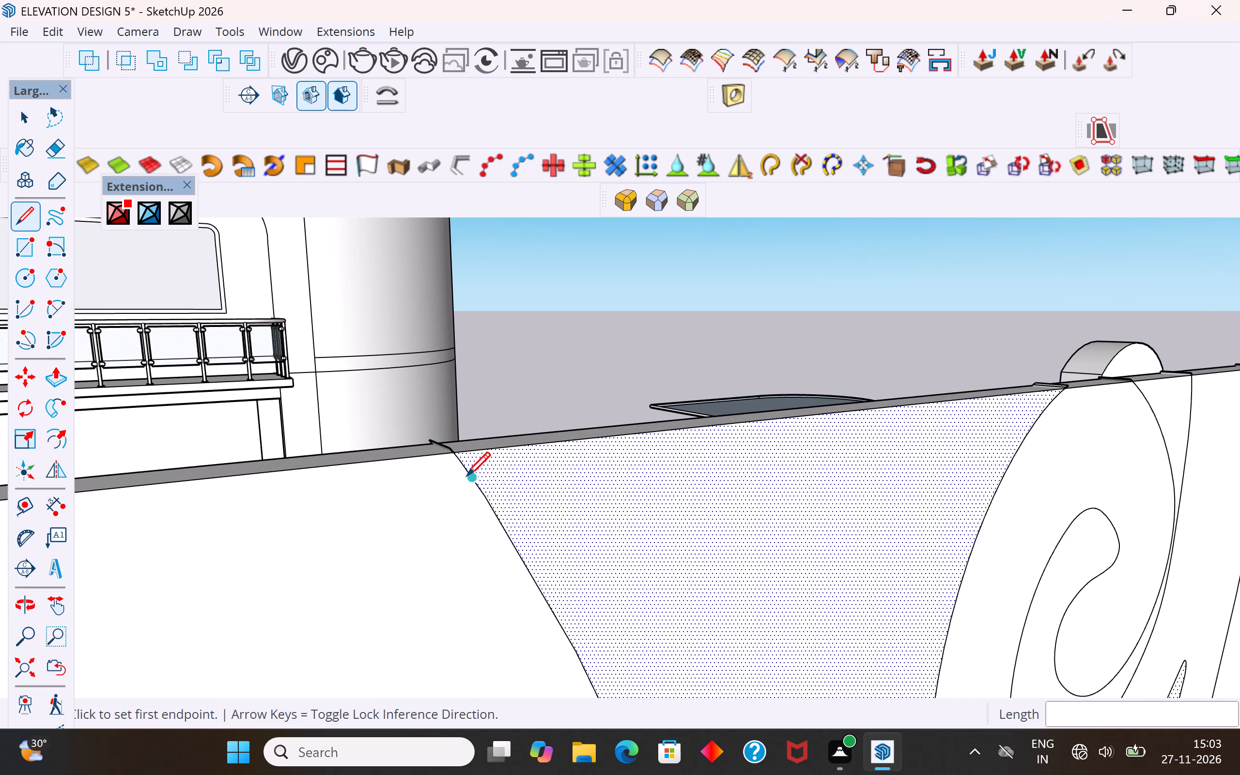
click(466, 478)
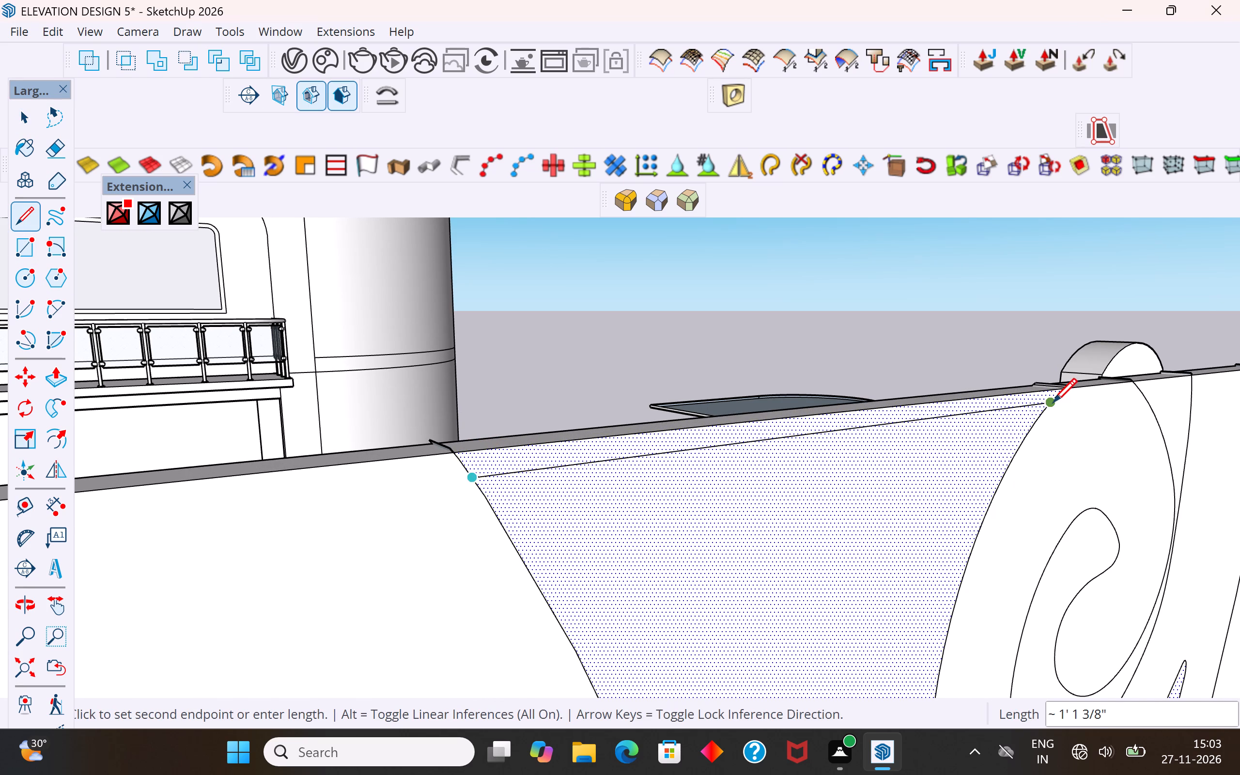
click(1056, 403)
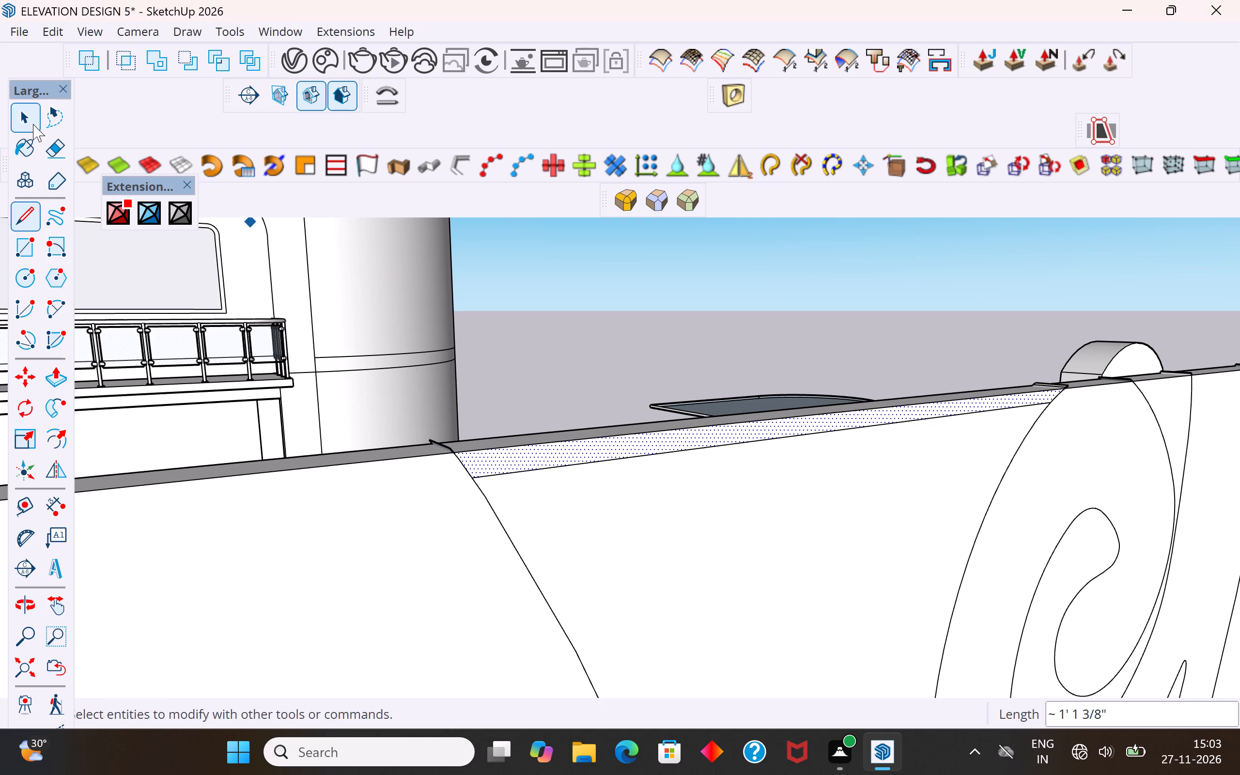
Cut the opening beside the spiral by pushing its closed face about 3/4" through the screen and deleting the face left on the back side.
click(33, 124)
click(693, 483)
middle_drag(694, 485, 937, 510)
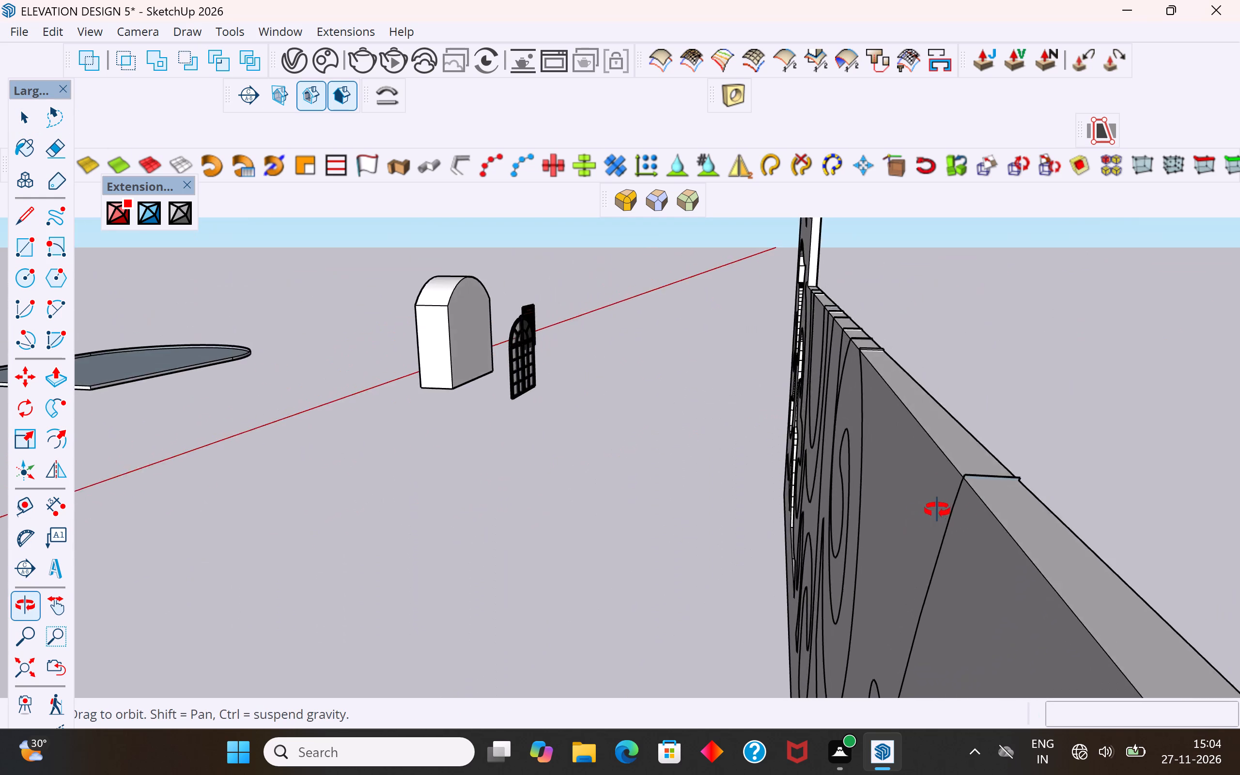
middle_drag(937, 510, 878, 516)
click(60, 383)
middle_drag(684, 450, 640, 434)
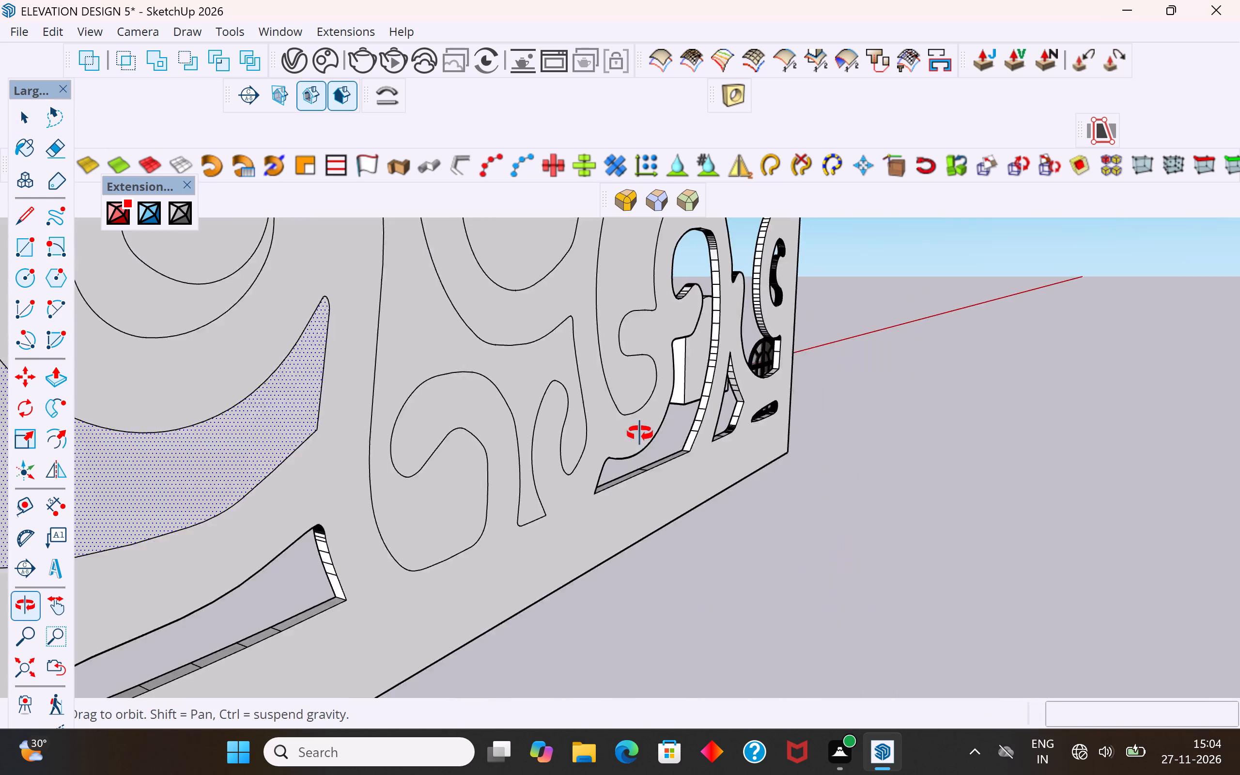
middle_drag(640, 434, 664, 450)
click(418, 436)
middle_drag(355, 417, 392, 463)
click(376, 451)
middle_drag(392, 451, 740, 433)
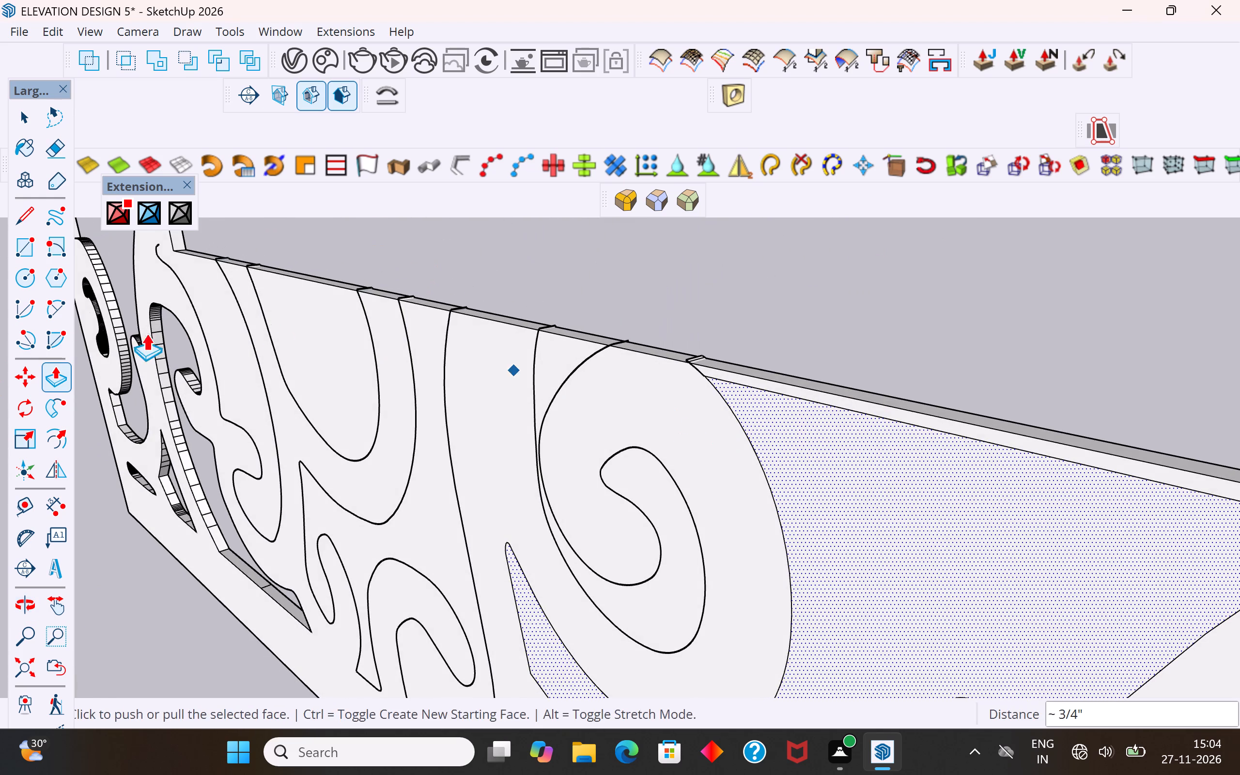
click(27, 122)
click(860, 459)
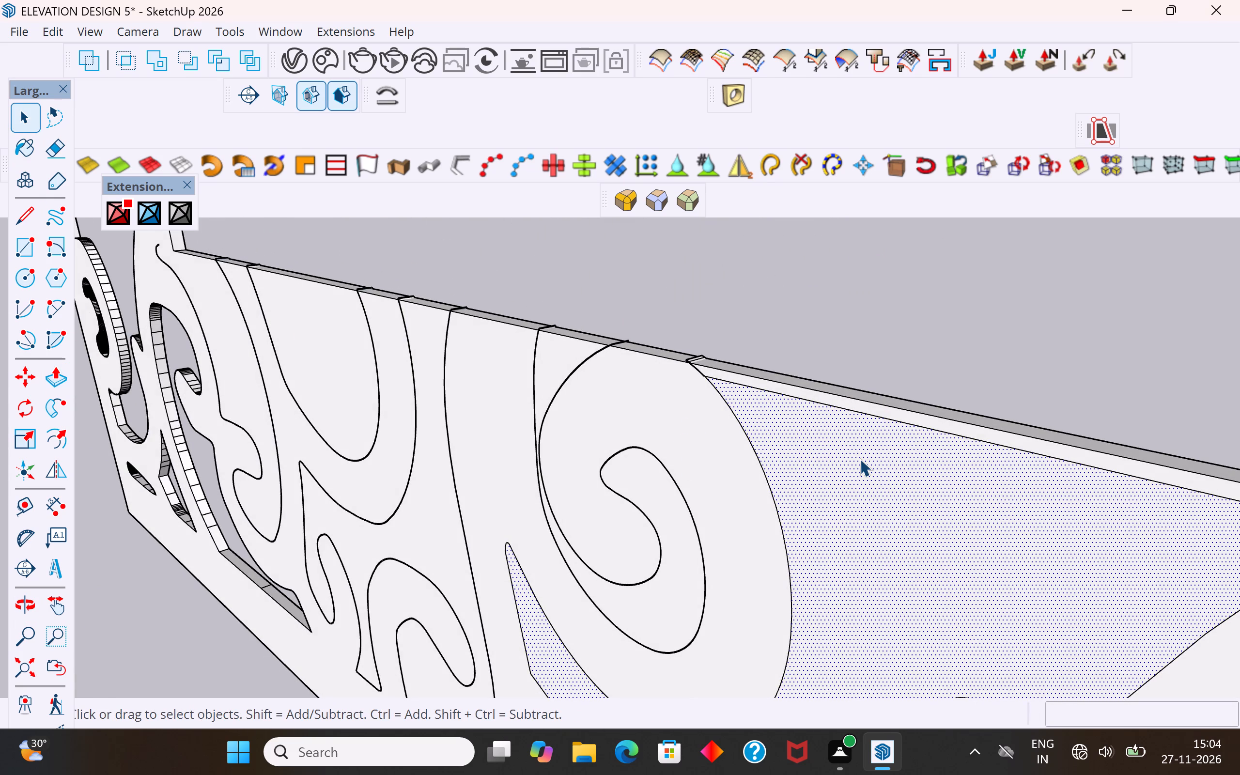
key(Delete)
Delete the sliver face and stray edges crossing the inner border's thickness above the new opening's corner at the spiral's outer curve.
scroll(720, 370, up, 7)
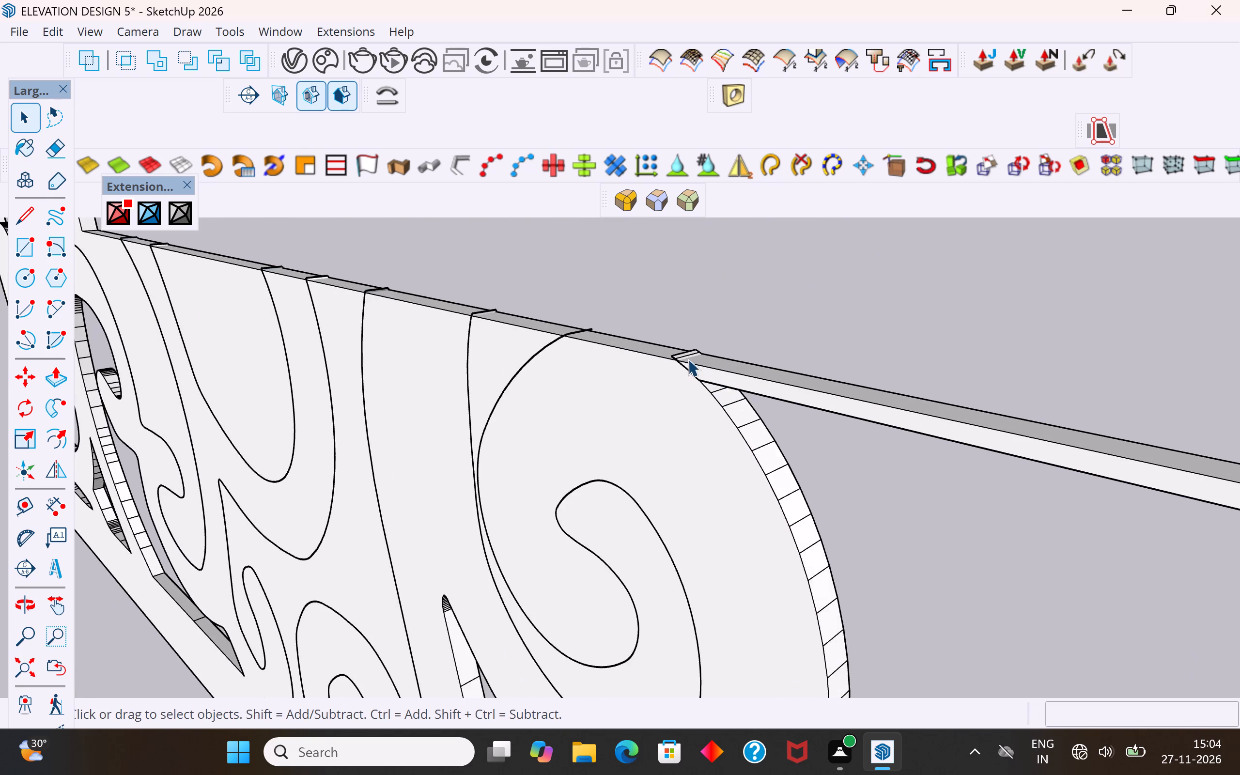
scroll(688, 359, up, 17)
click(686, 351)
key(Delete)
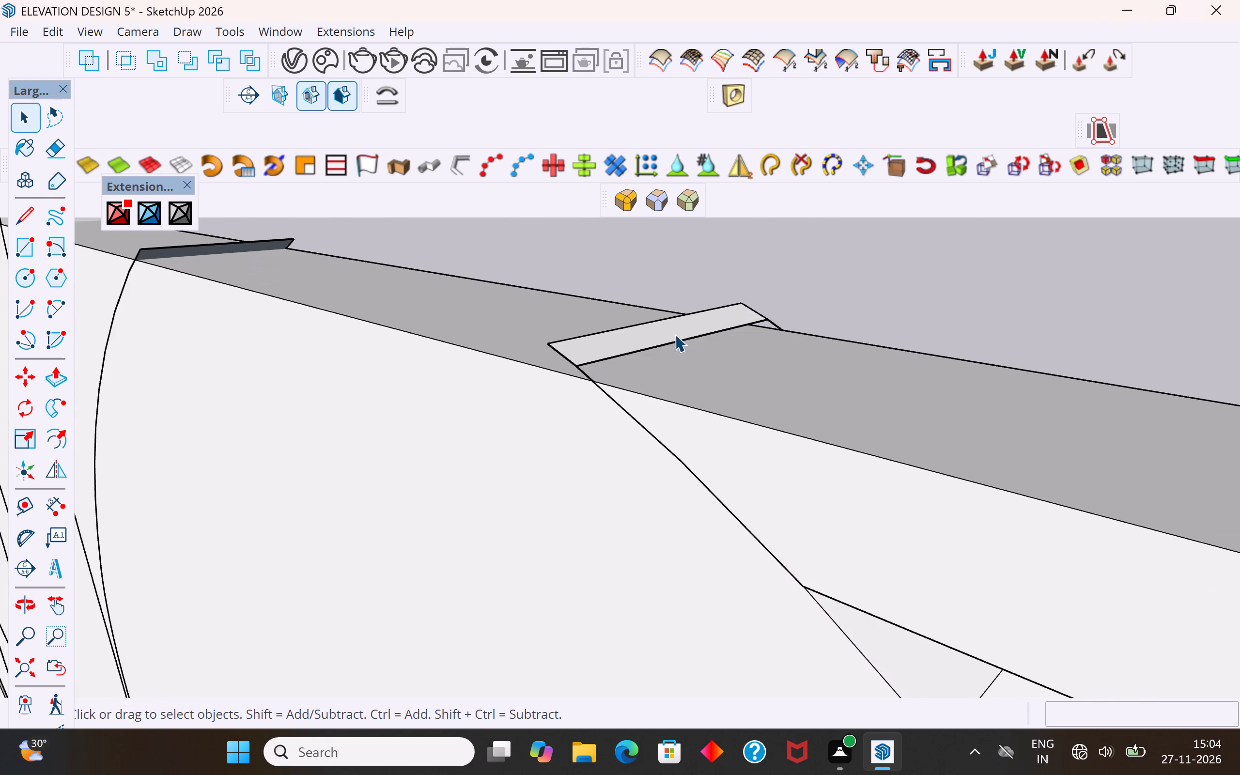
click(674, 332)
key(Delete)
click(589, 364)
key(Delete)
click(576, 367)
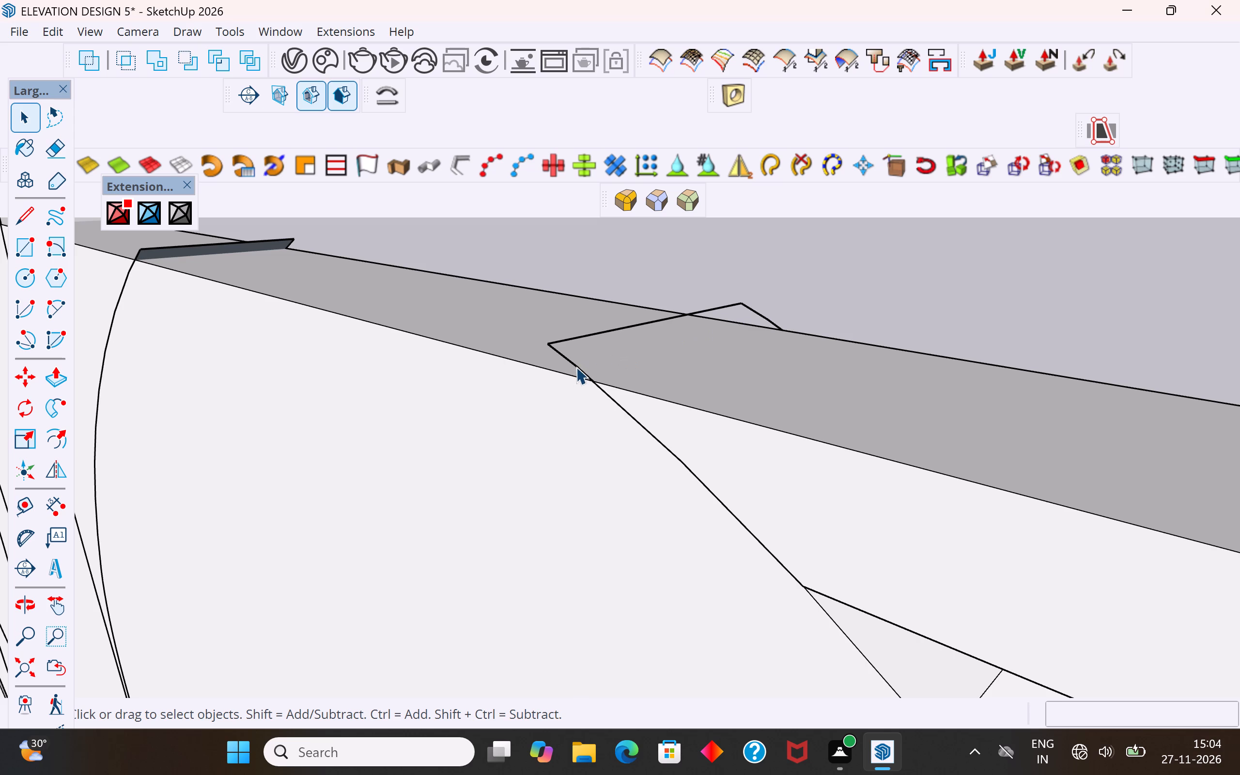
key(Delete)
click(556, 342)
key(Delete)
click(582, 373)
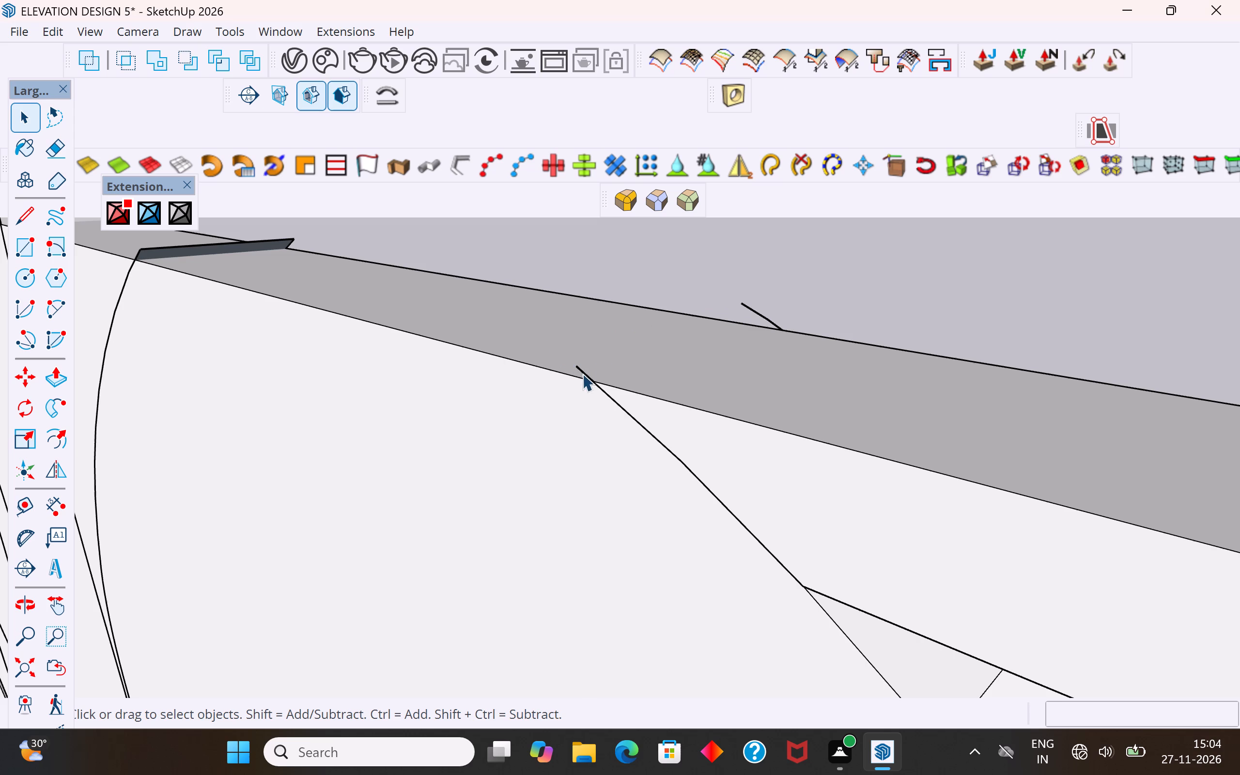
key(Delete)
click(764, 315)
key(Delete)
Delete the sliver face and stray edges where the spiral's inner curve runs past the inner border edge.
scroll(696, 354, down, 5)
scroll(745, 325, up, 4)
scroll(750, 340, down, 5)
scroll(701, 425, up, 7)
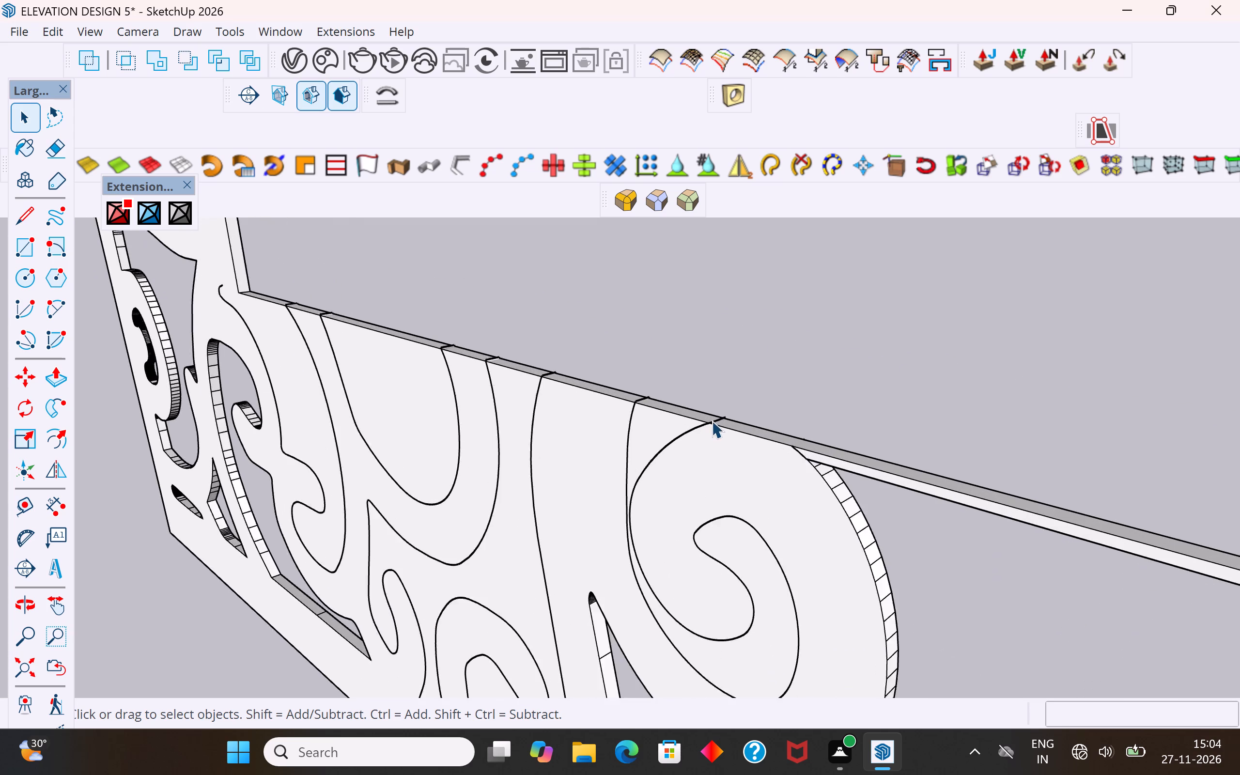
scroll(712, 420, up, 19)
scroll(736, 413, down, 4)
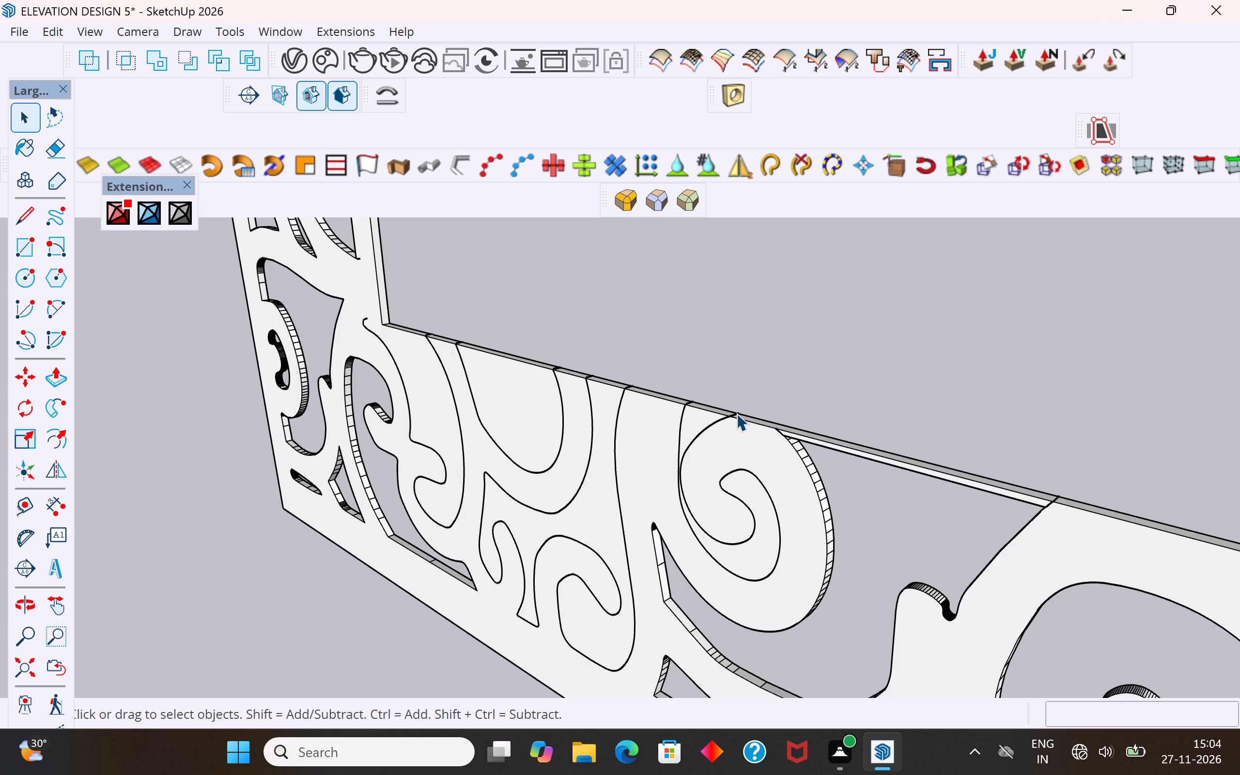
scroll(736, 413, up, 9)
scroll(736, 413, down, 1)
scroll(736, 413, up, 14)
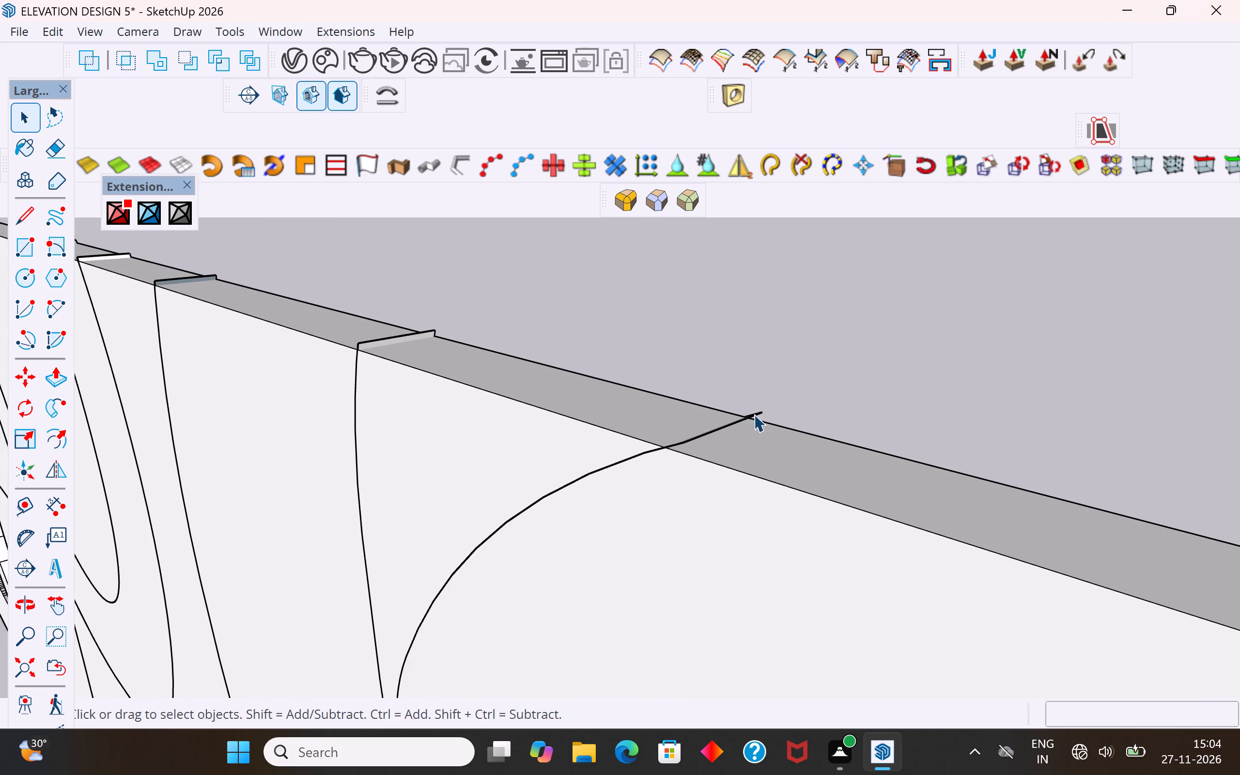
click(755, 414)
scroll(755, 414, up, 3)
middle_drag(755, 414, 604, 516)
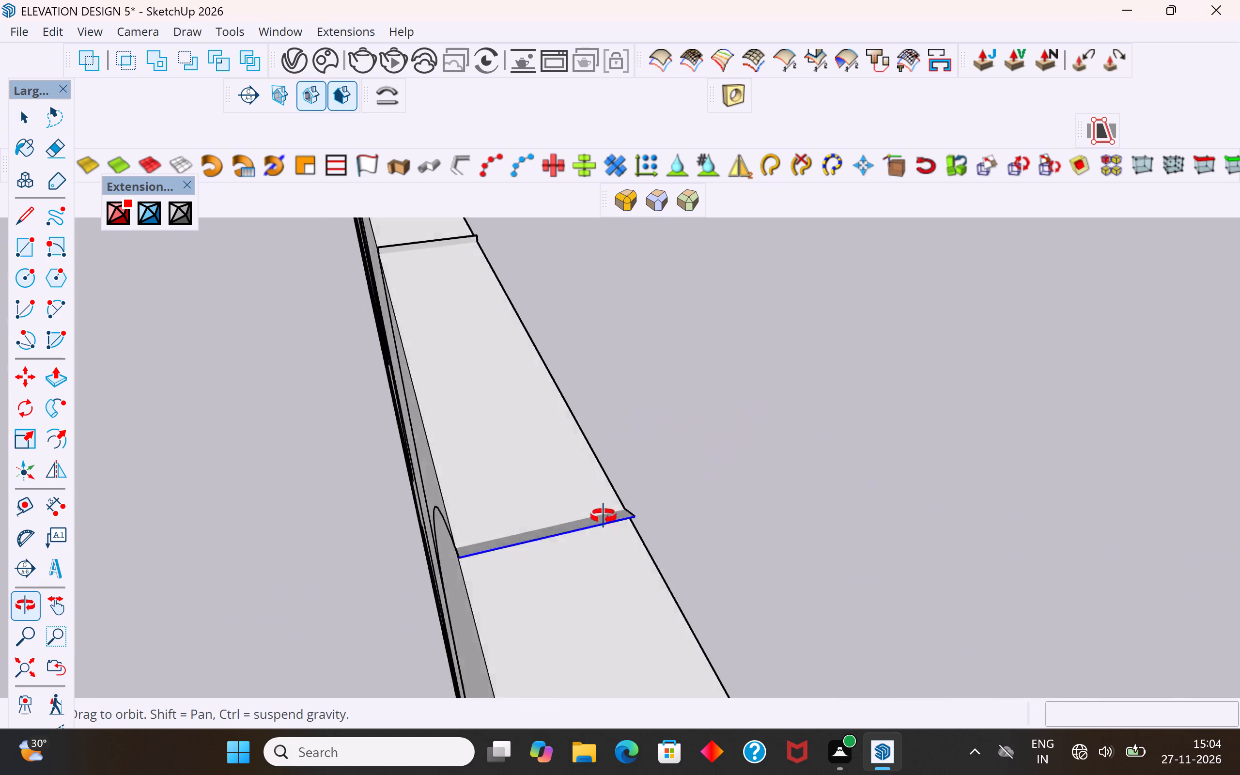
middle_drag(604, 516, 857, 526)
key(Delete)
click(795, 539)
key(Delete)
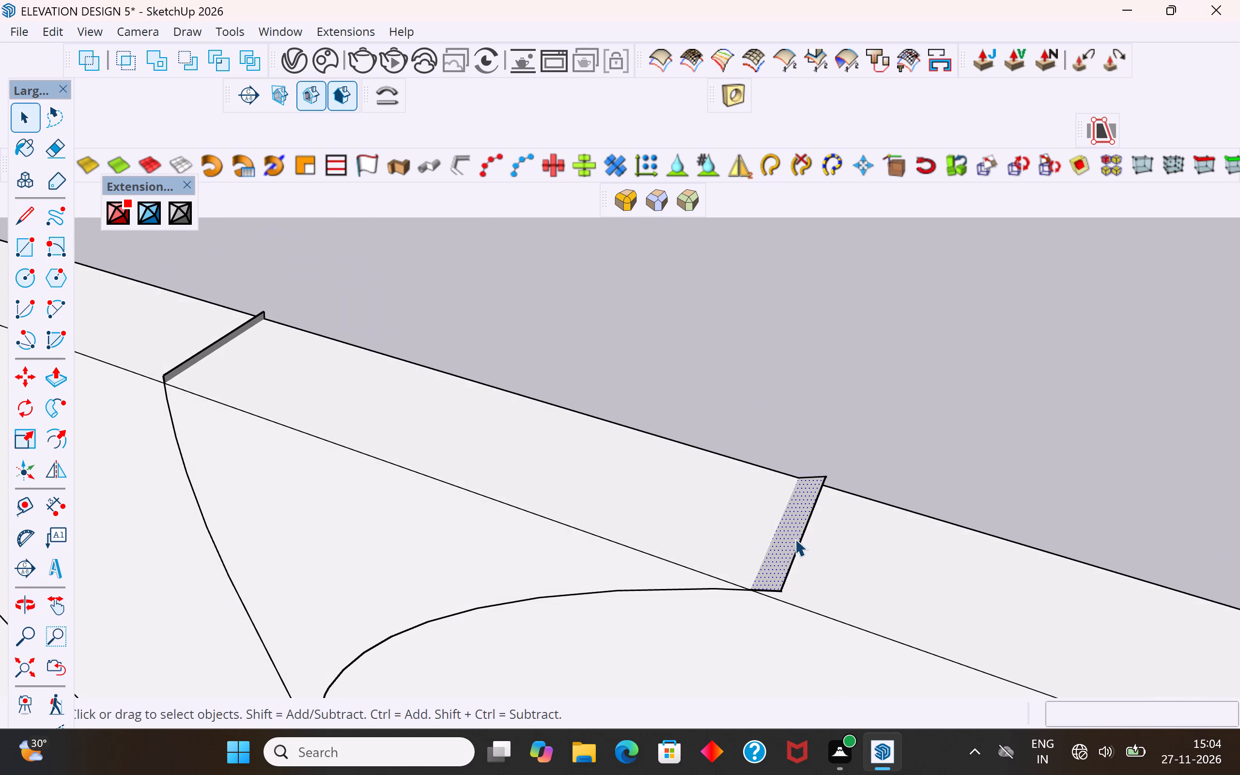
click(798, 545)
key(Delete)
click(820, 475)
key(Delete)
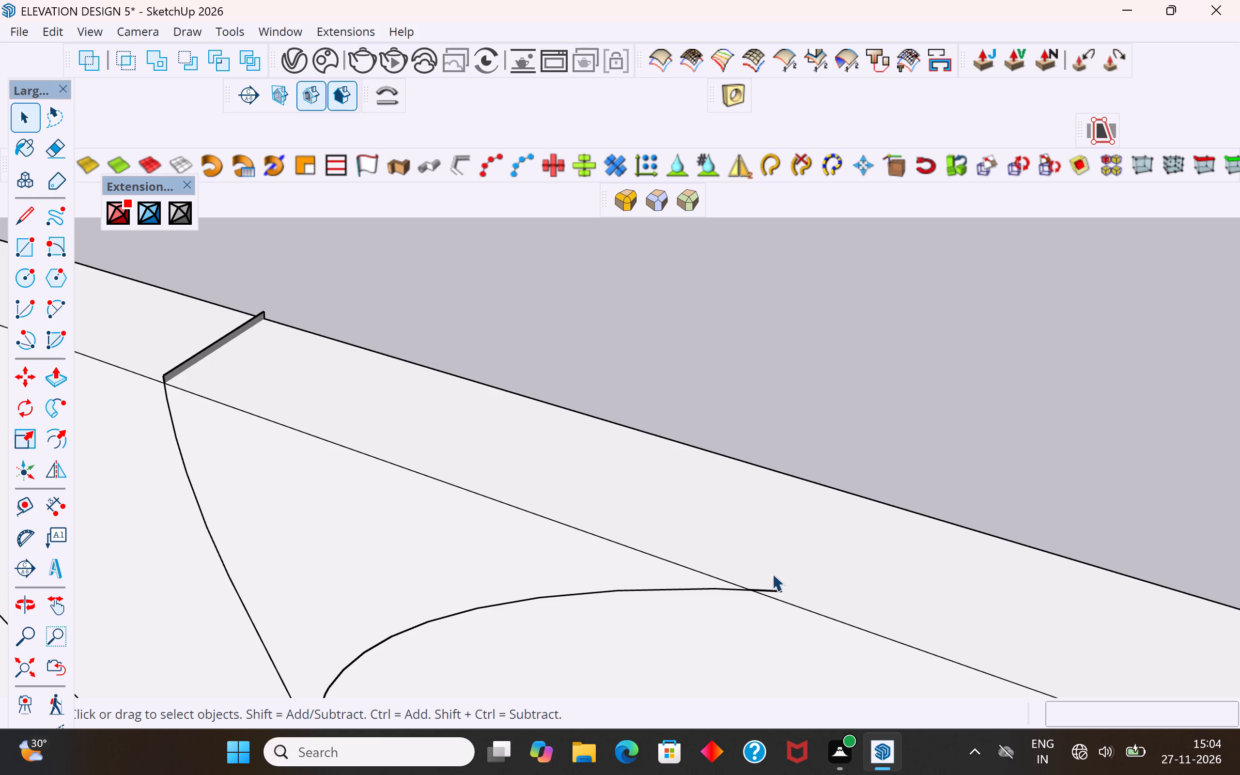
click(772, 590)
key(Delete)
Delete the sliver face and stray edges crossing the inner border above the long curve between the spiral and the U-shaped outline.
middle_click(874, 479)
middle_drag(365, 495, 454, 426)
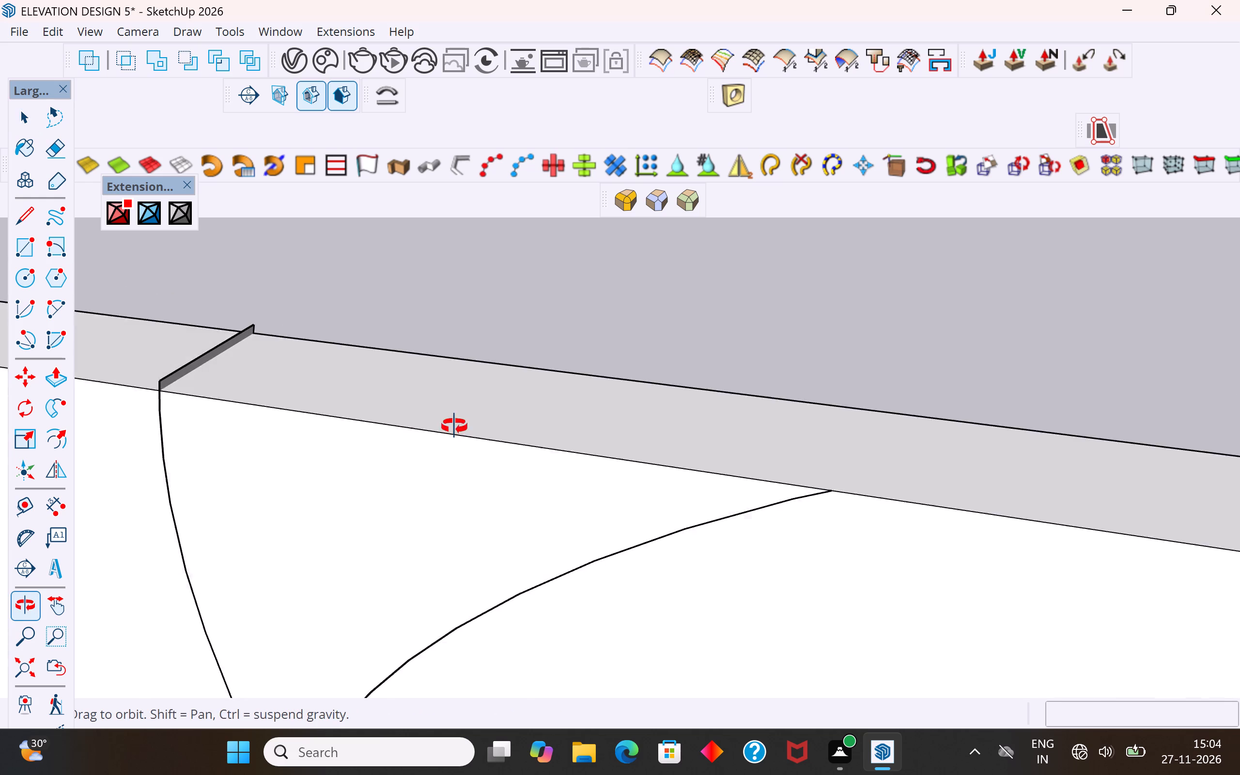
middle_drag(454, 426, 547, 364)
scroll(169, 348, up, 5)
scroll(205, 310, down, 4)
scroll(311, 386, down, 6)
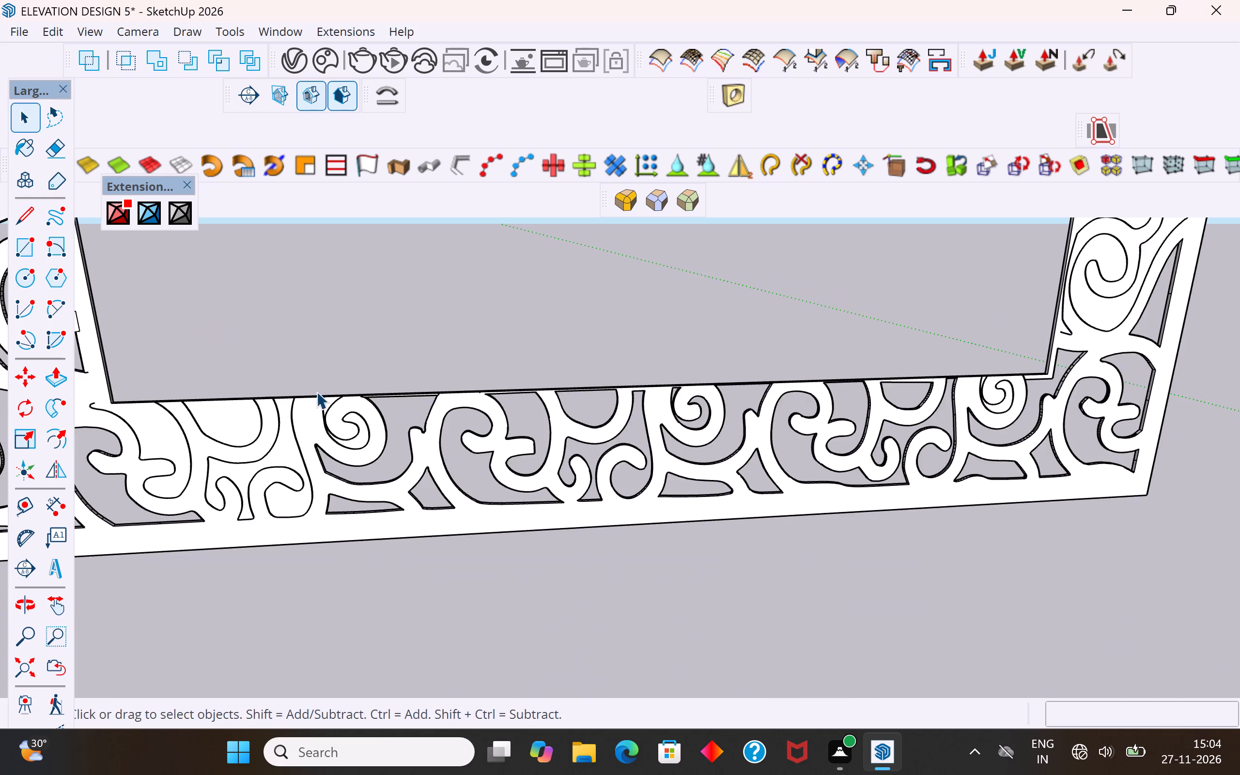
middle_drag(323, 398, 208, 408)
scroll(350, 365, up, 3)
scroll(364, 396, down, 2)
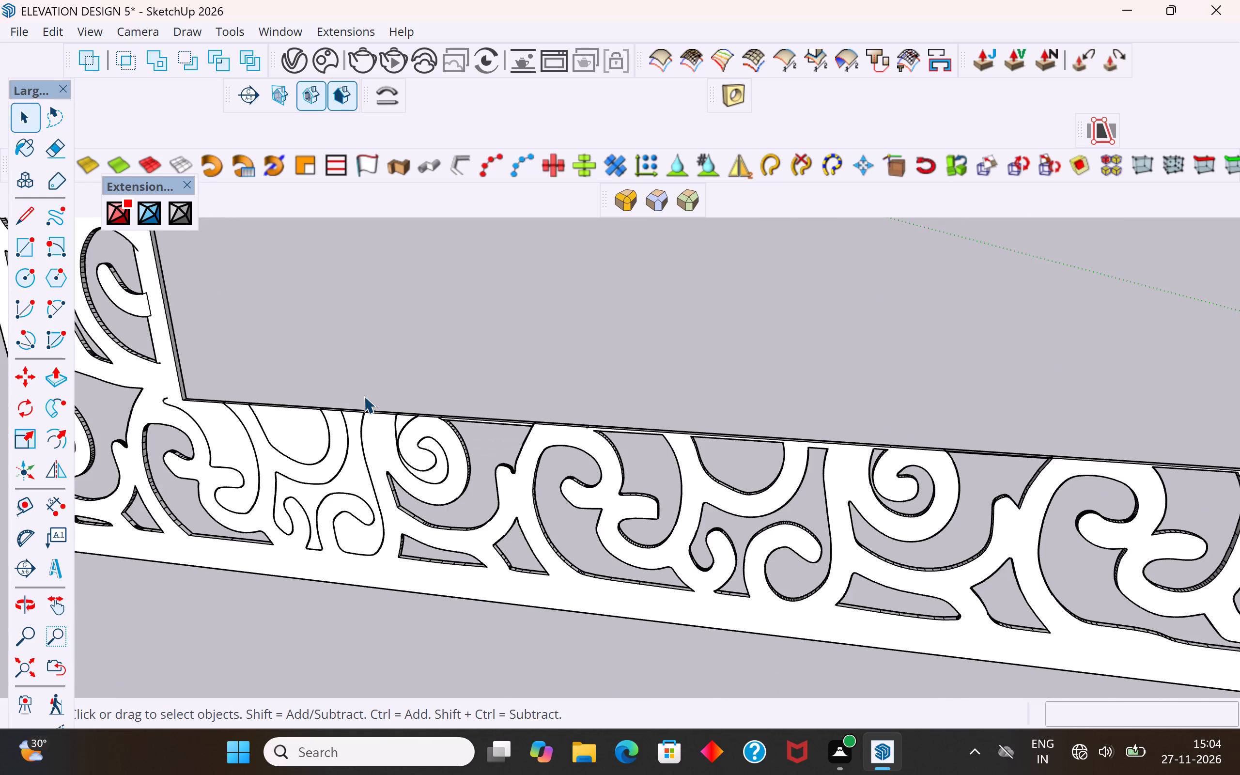
middle_drag(366, 419, 305, 409)
scroll(364, 406, up, 12)
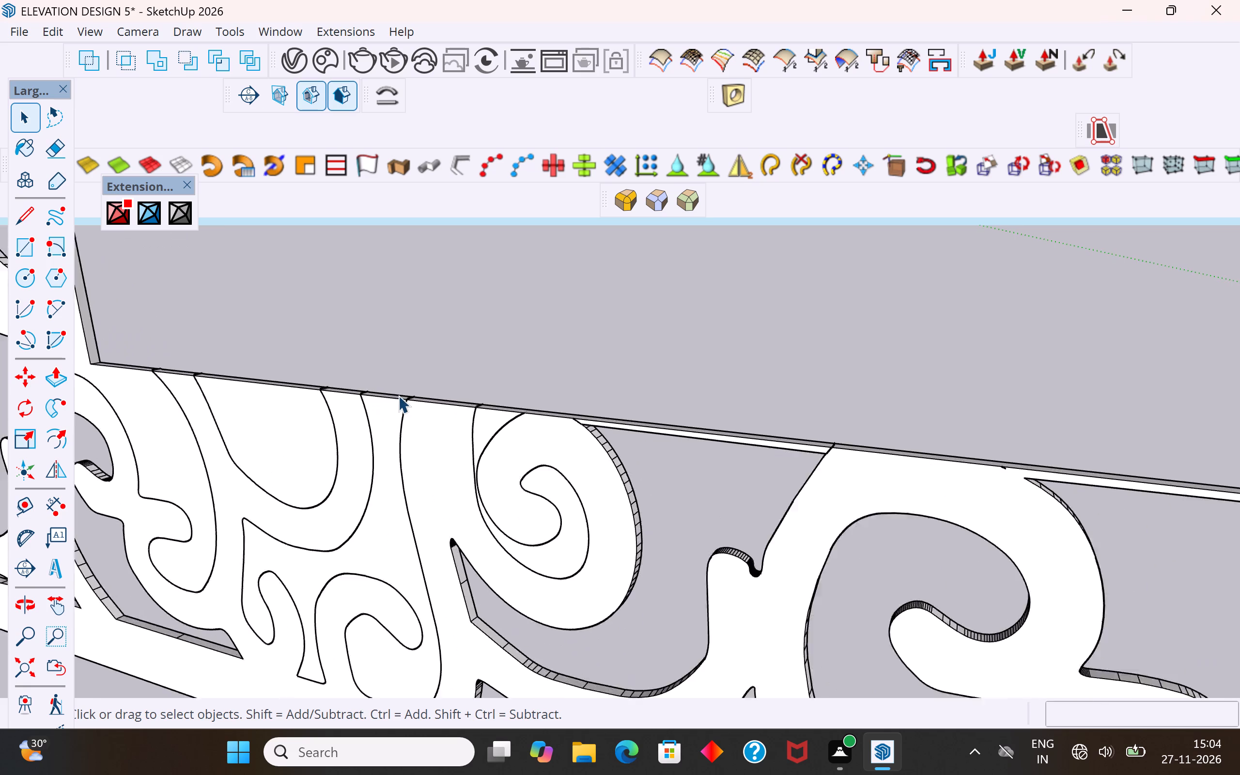
scroll(398, 395, up, 20)
scroll(398, 395, up, 3)
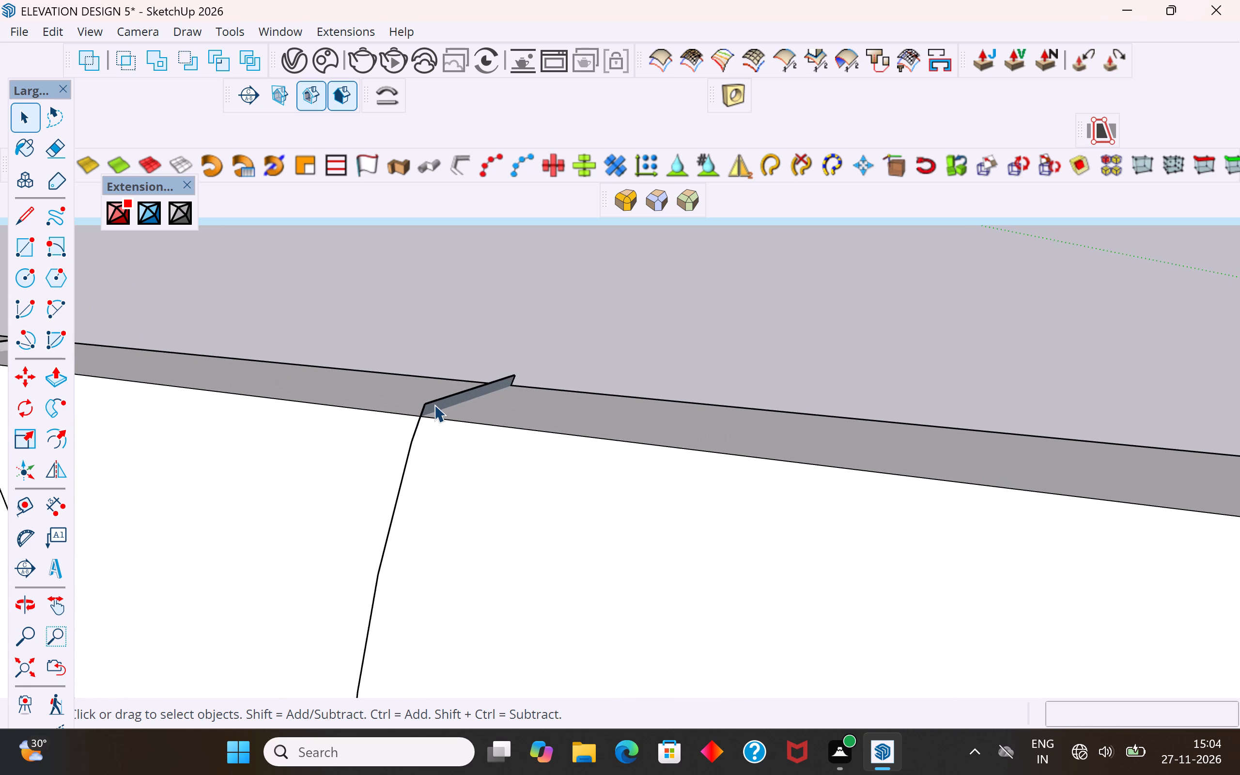
click(434, 404)
key(Delete)
click(424, 408)
key(Delete)
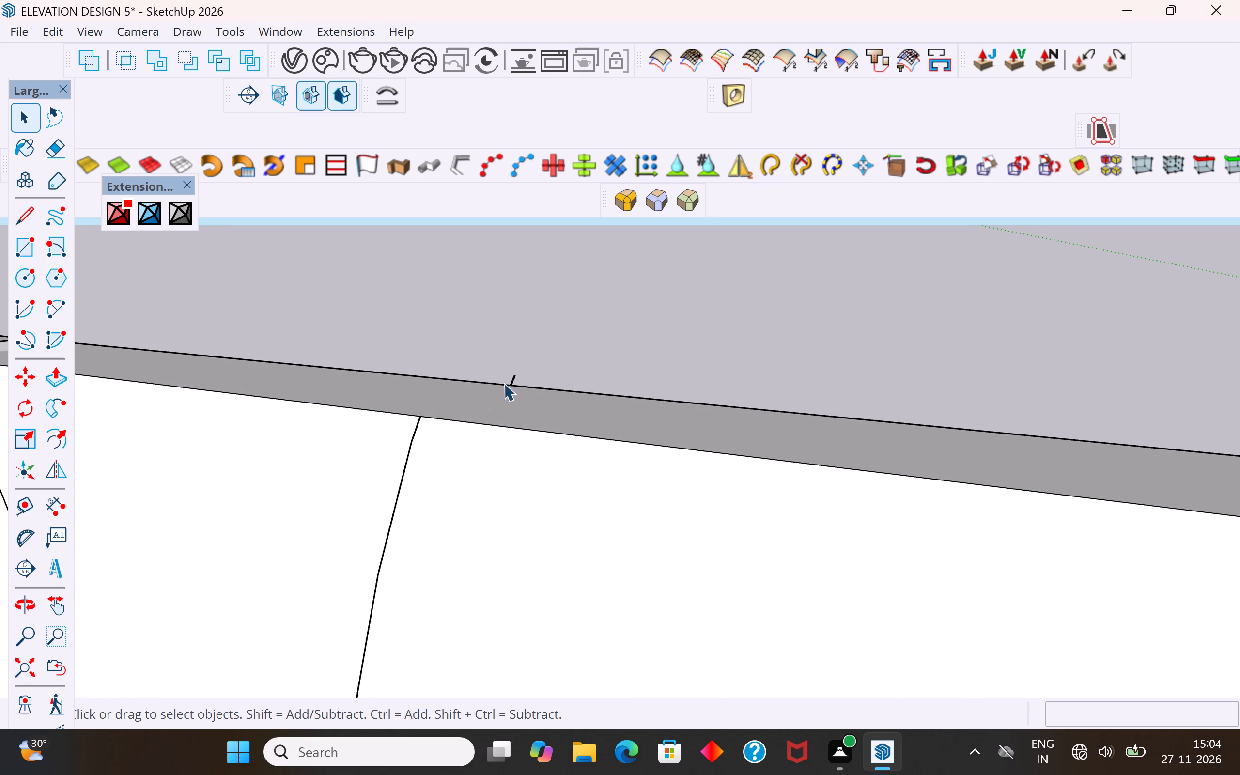
click(511, 382)
key(Delete)
Delete the sliver face and stray edges crossing the inner border above the U-shaped outline's outer curve.
scroll(650, 407, down, 11)
scroll(374, 416, up, 2)
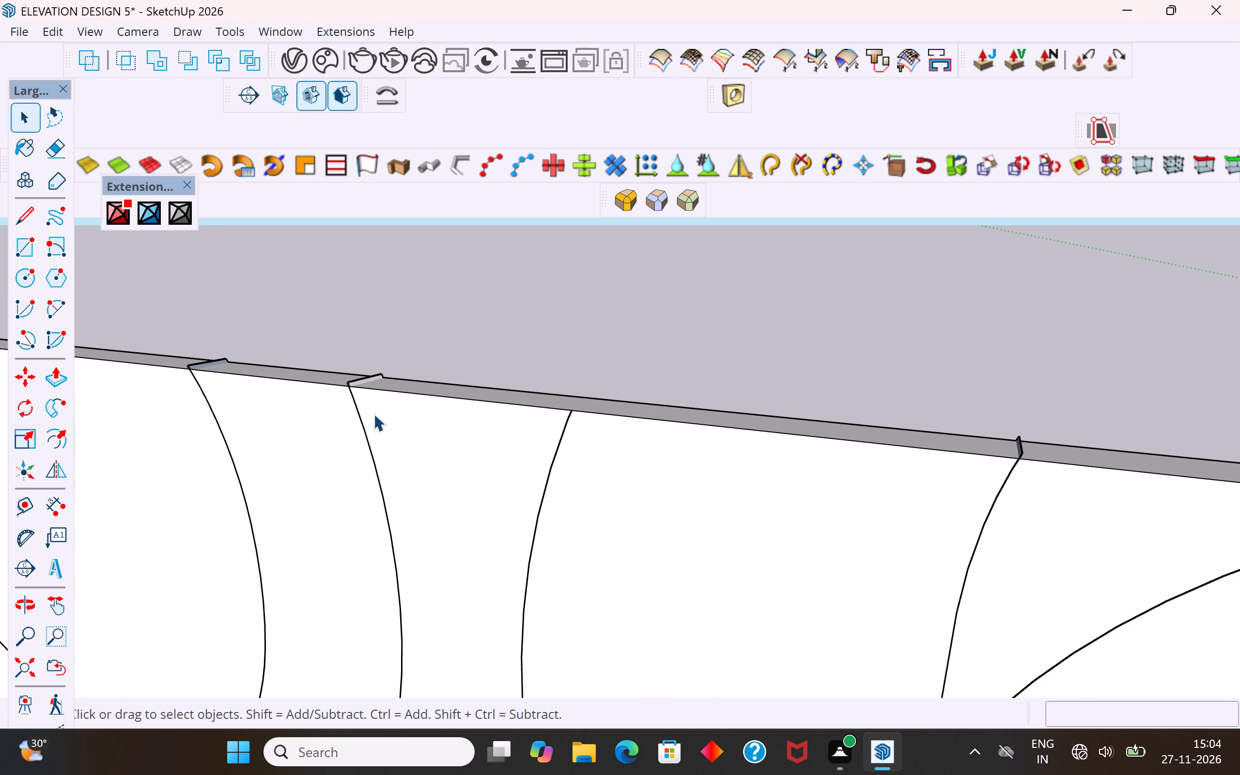
scroll(373, 414, up, 1)
scroll(346, 374, up, 9)
click(354, 372)
key(Delete)
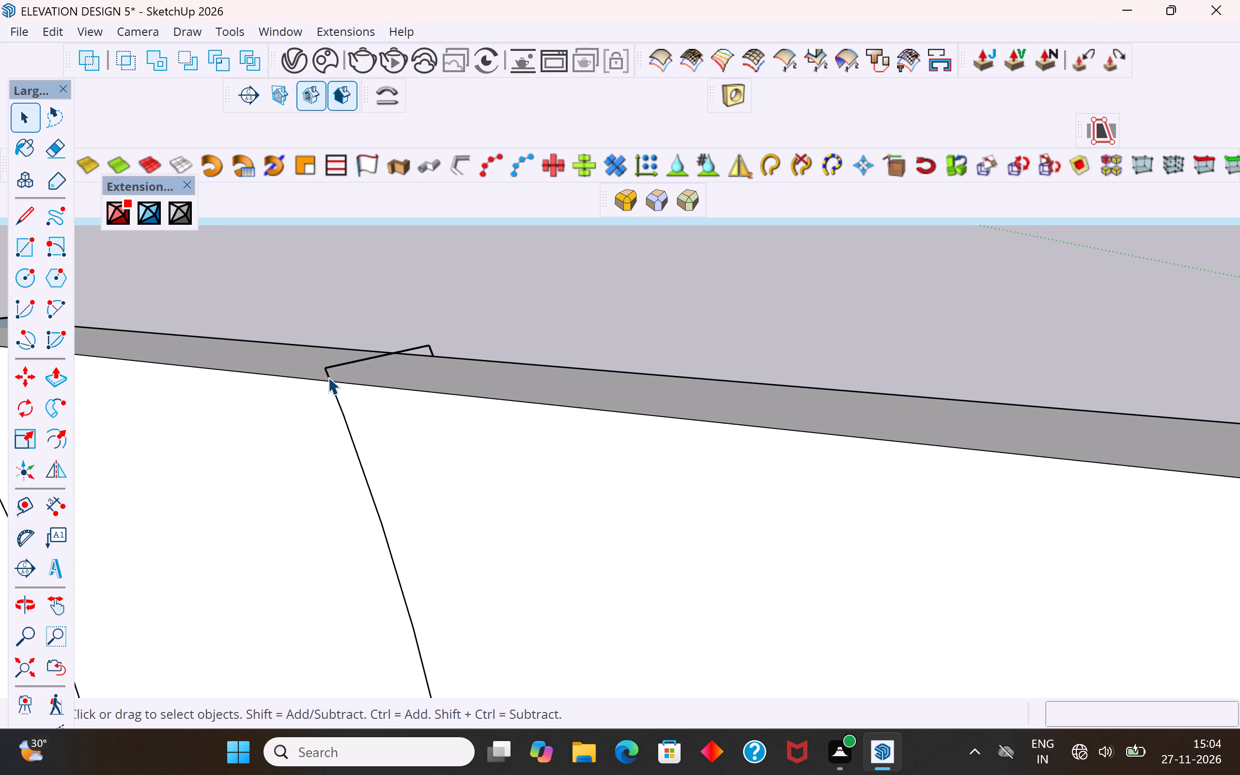
click(328, 377)
key(Delete)
click(340, 365)
key(Delete)
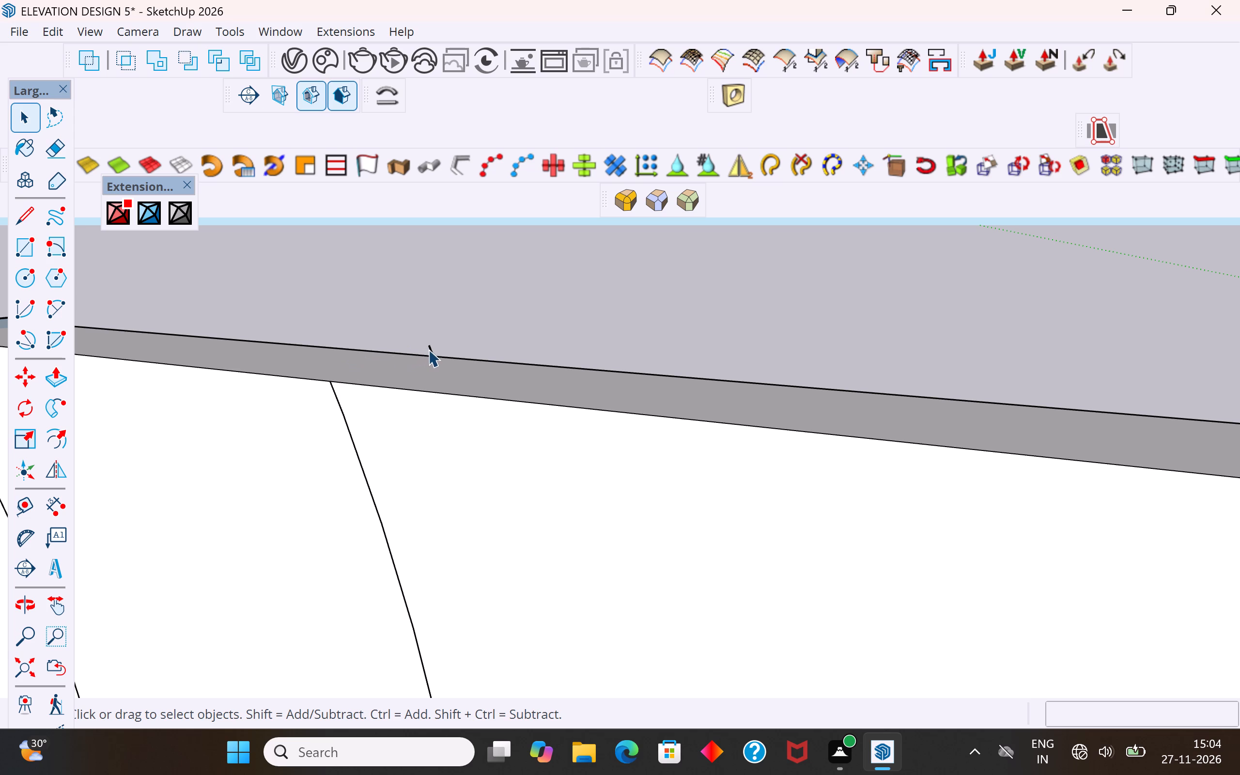
click(431, 350)
key(Delete)
Close the open hooked outline below the inner border's corner with a two-point arc spanning about 9 13/16" with a bulge of about 5/8".
scroll(629, 357, down, 6)
scroll(450, 363, up, 3)
scroll(380, 341, up, 3)
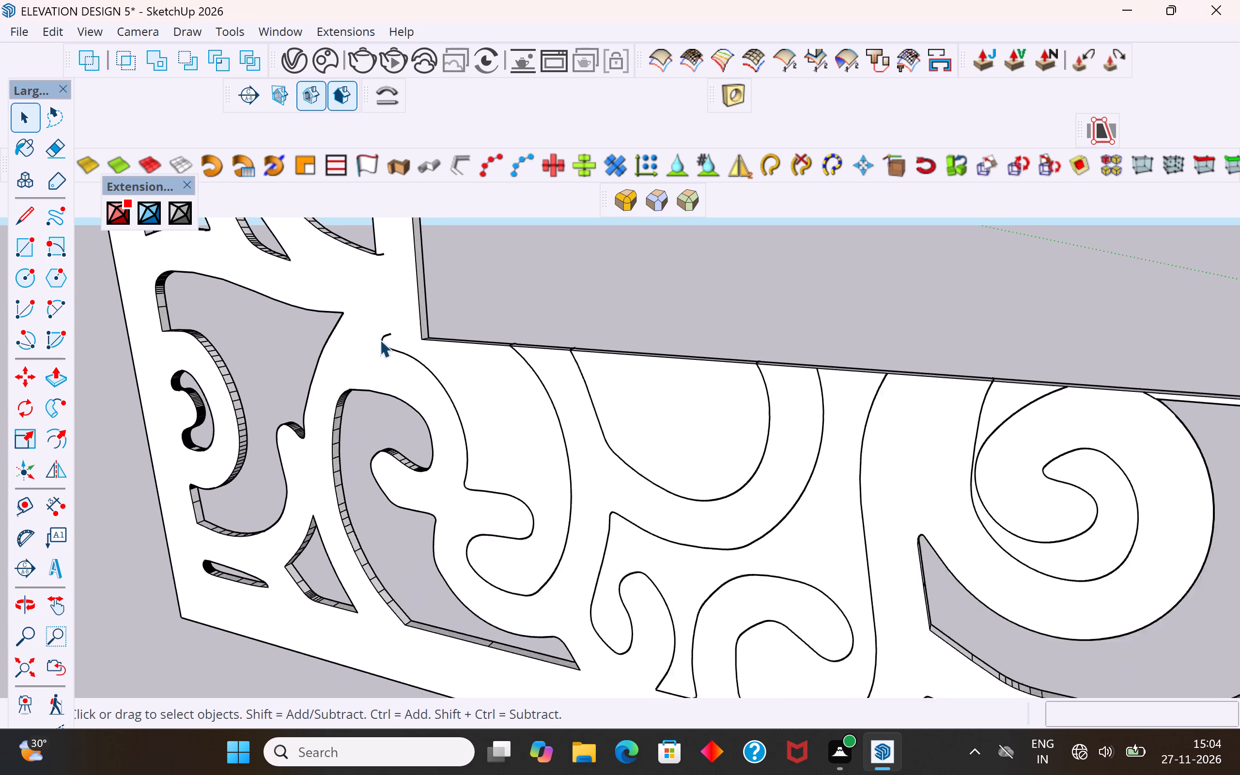
scroll(380, 340, up, 2)
middle_drag(388, 338, 425, 322)
click(534, 408)
middle_drag(535, 408, 623, 388)
click(57, 314)
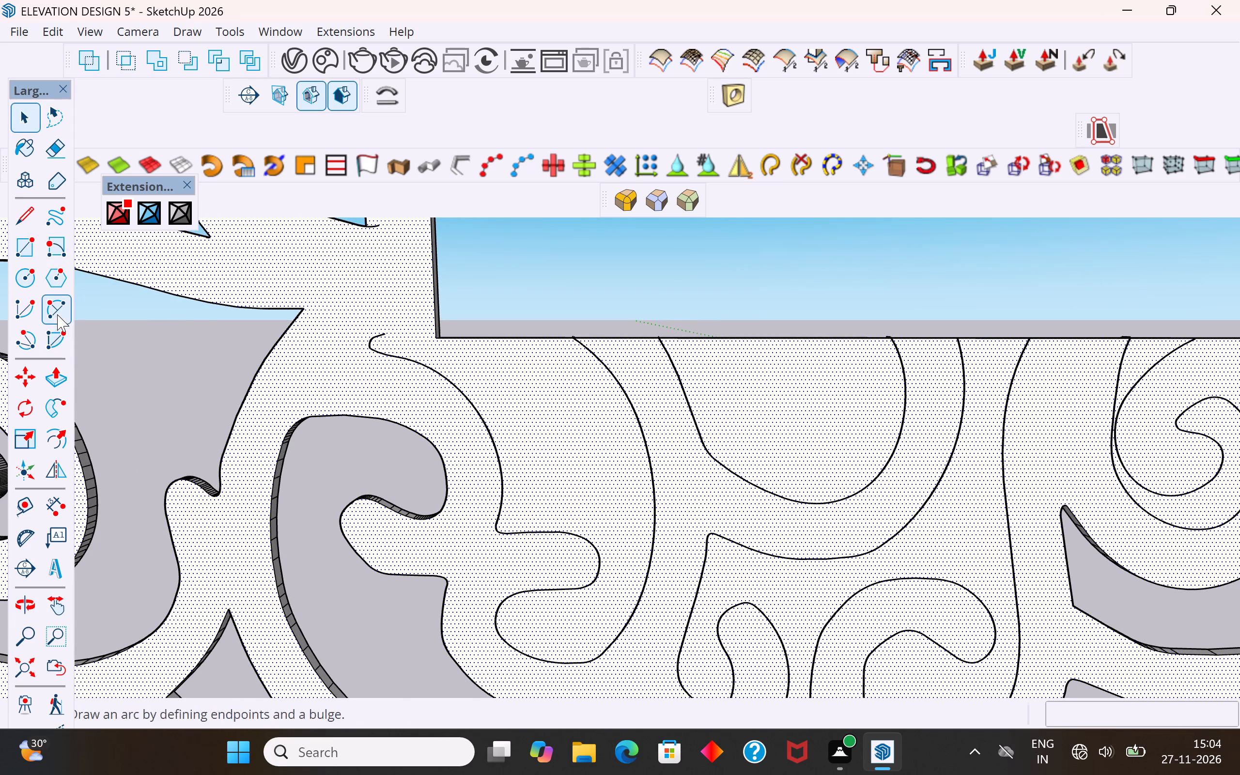
click(387, 337)
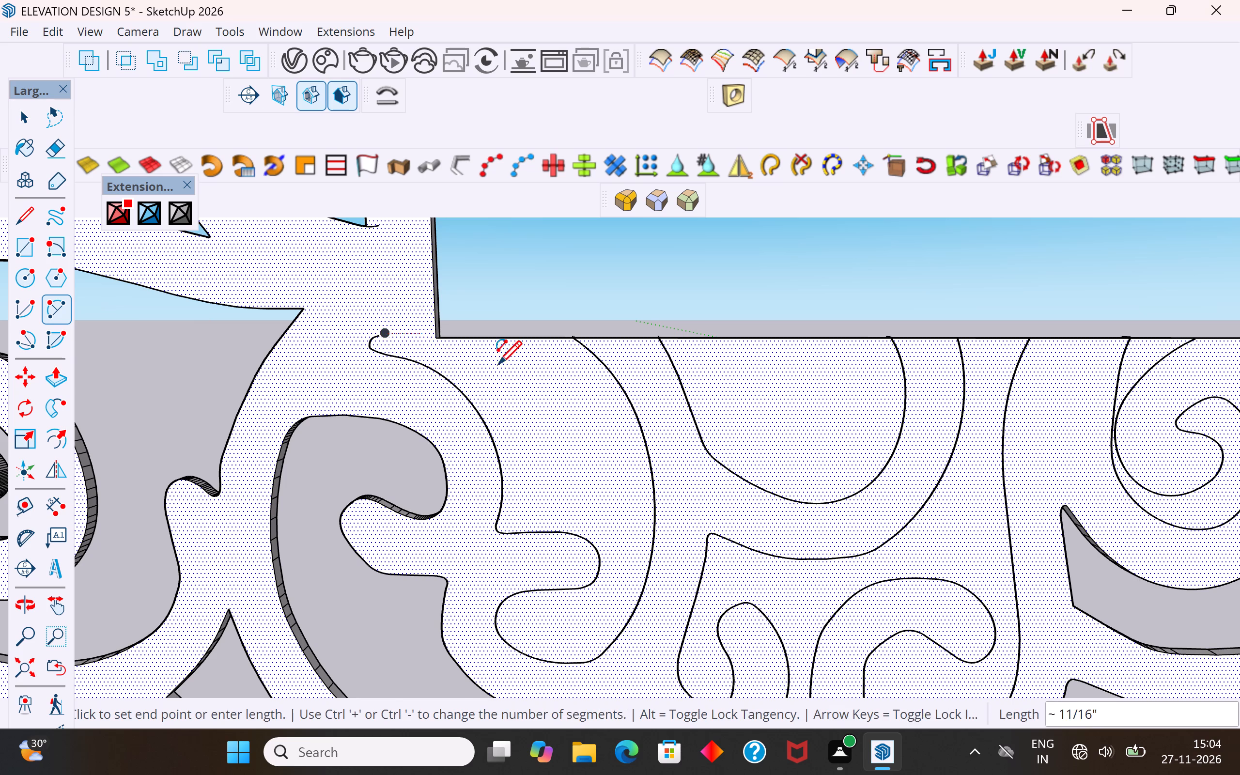
middle_drag(571, 349, 516, 467)
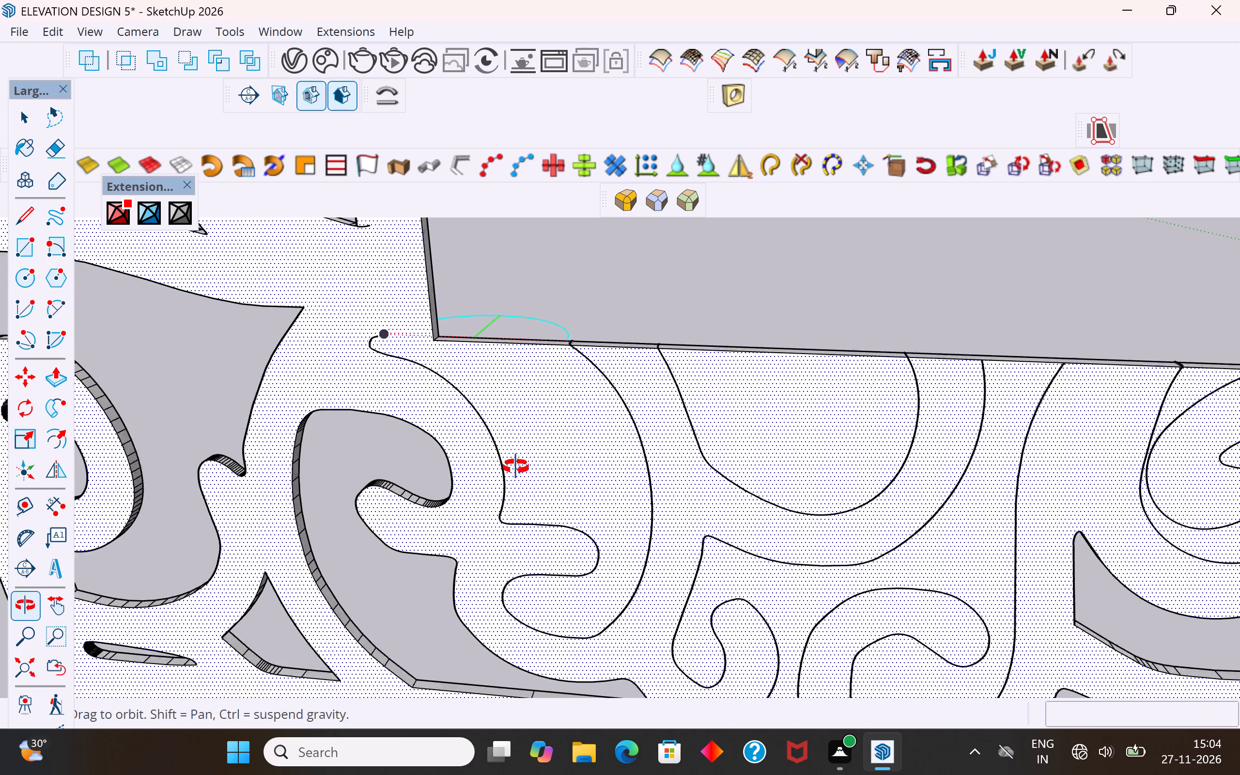
middle_drag(516, 467, 513, 477)
scroll(545, 351, up, 5)
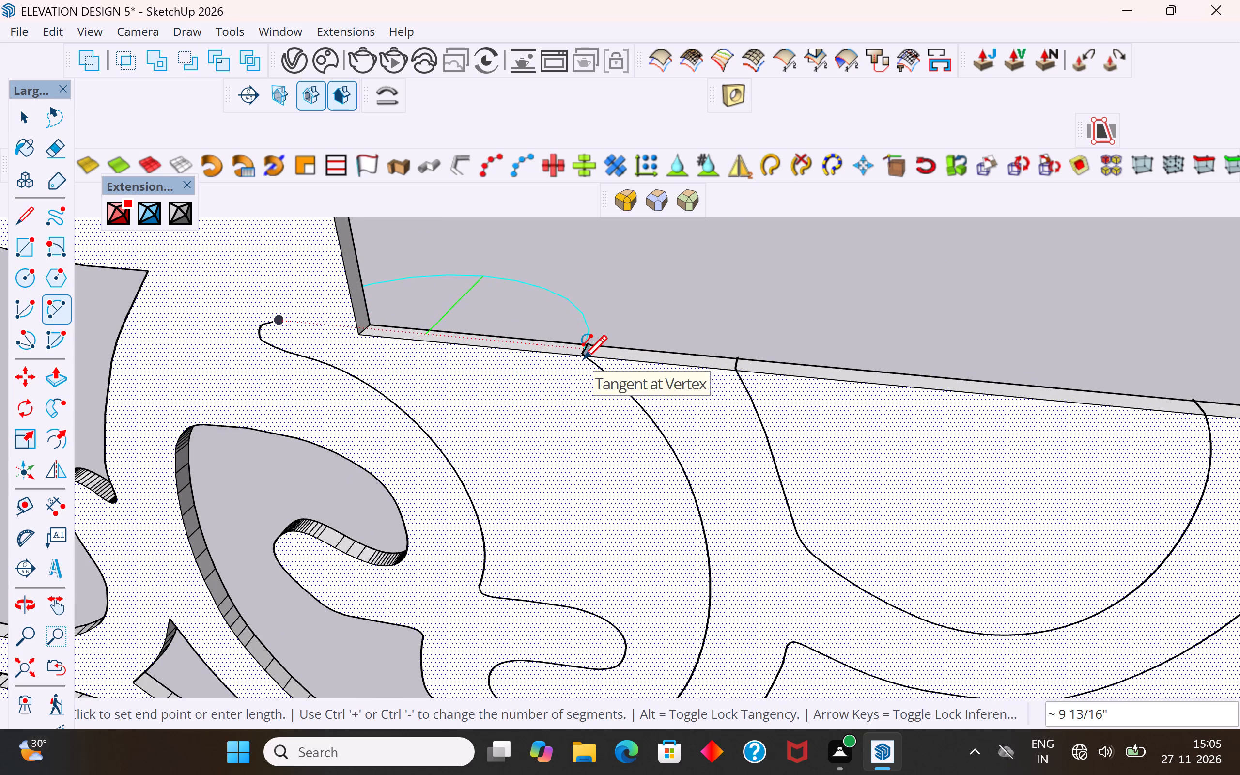
click(586, 356)
scroll(426, 369, up, 4)
middle_drag(428, 364, 469, 340)
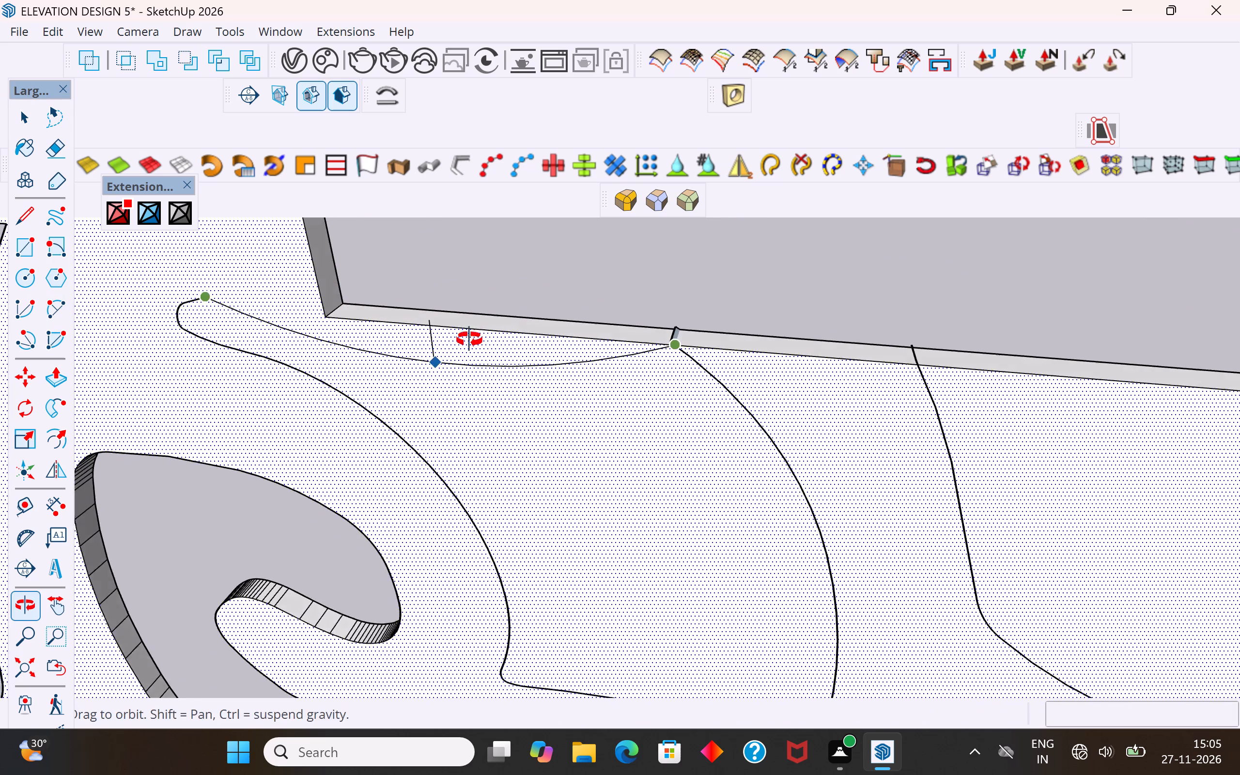
middle_drag(469, 340, 575, 317)
click(441, 341)
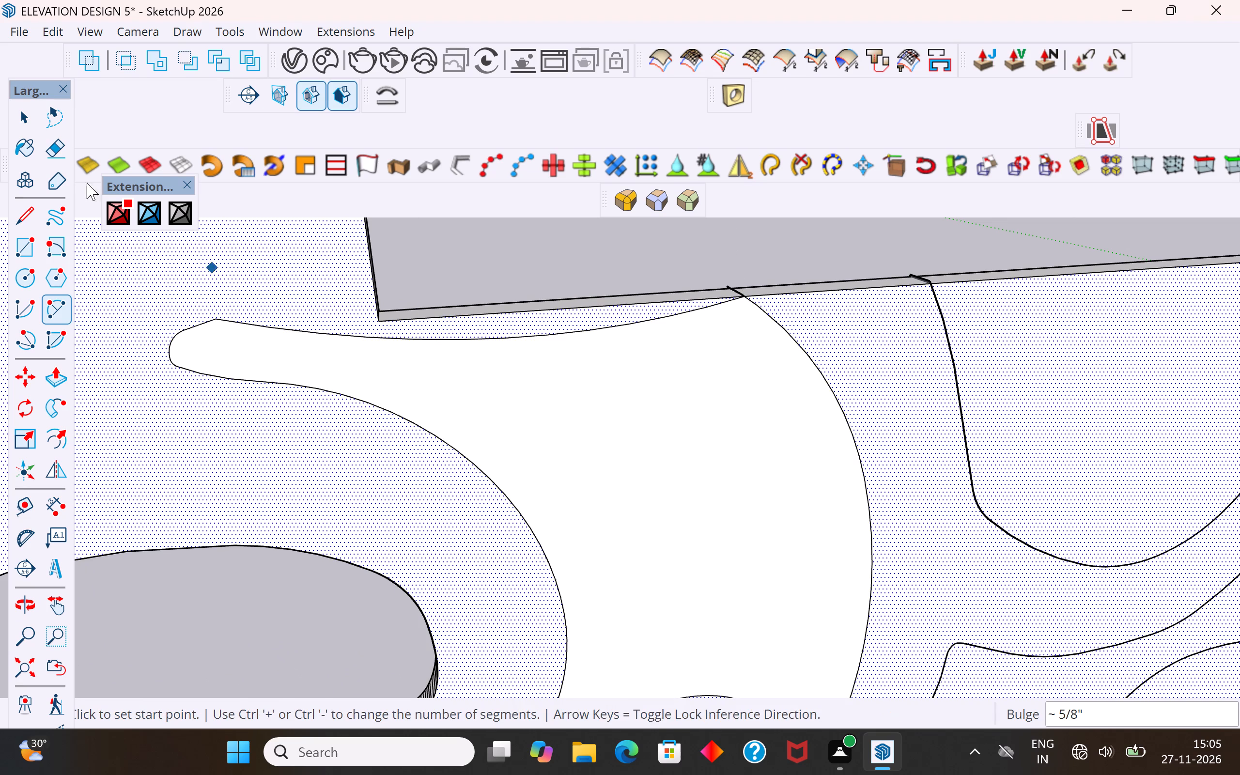
Draw a small arc with a bulge of about 3/16" rounding the closed outline's sharp corner at the inner border edge.
click(34, 119)
click(651, 281)
scroll(717, 315, up, 3)
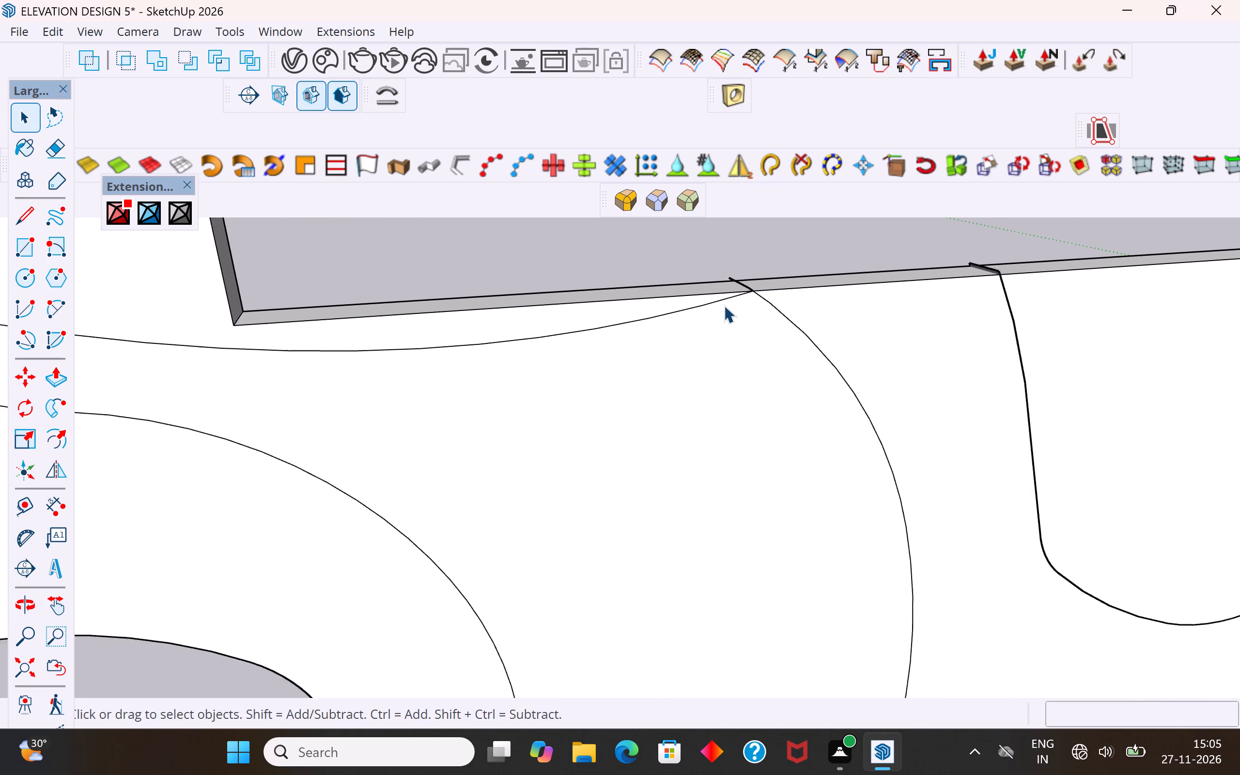
scroll(724, 305, up, 1)
click(620, 358)
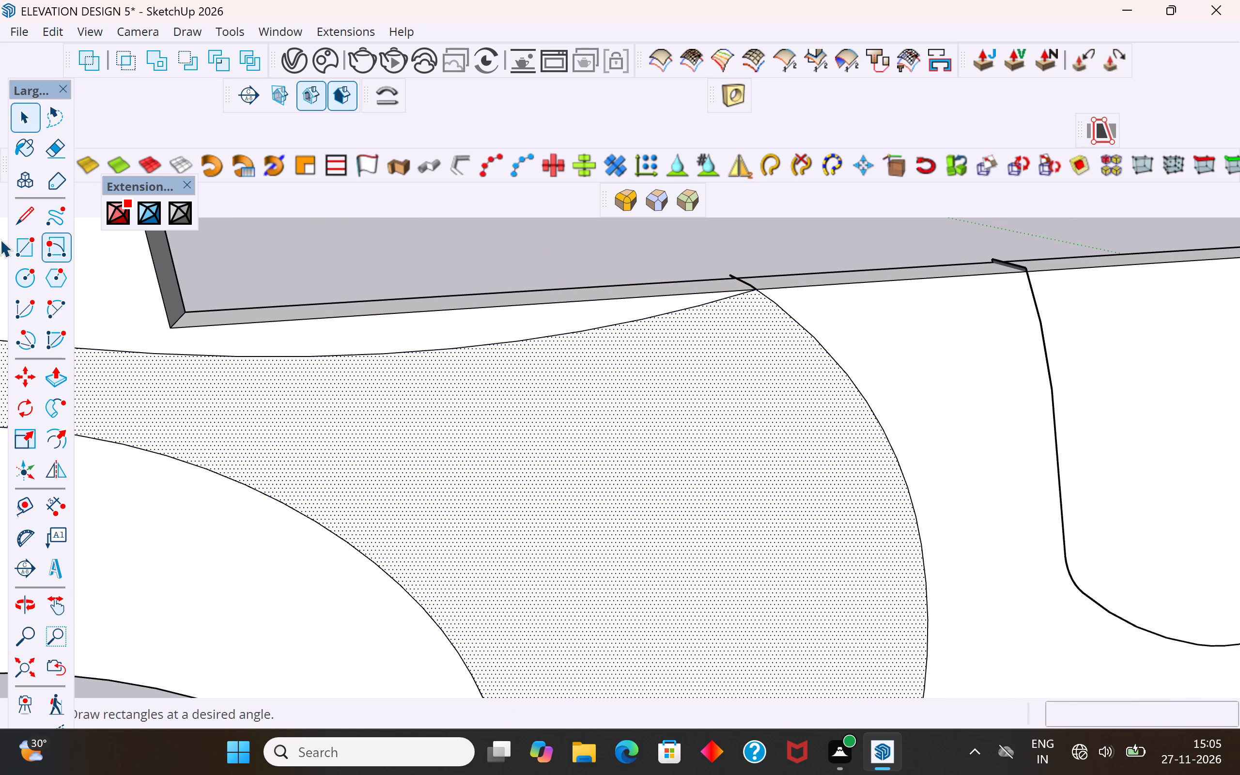
click(54, 308)
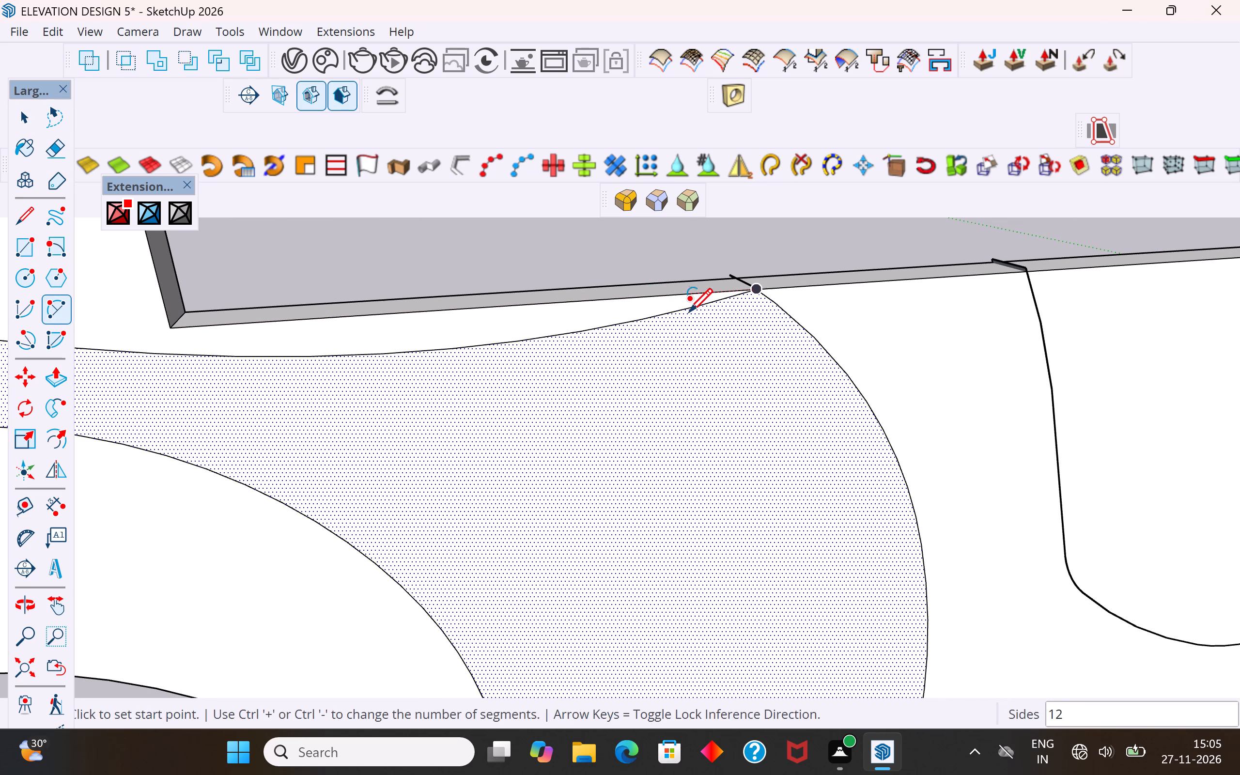
click(700, 310)
click(807, 338)
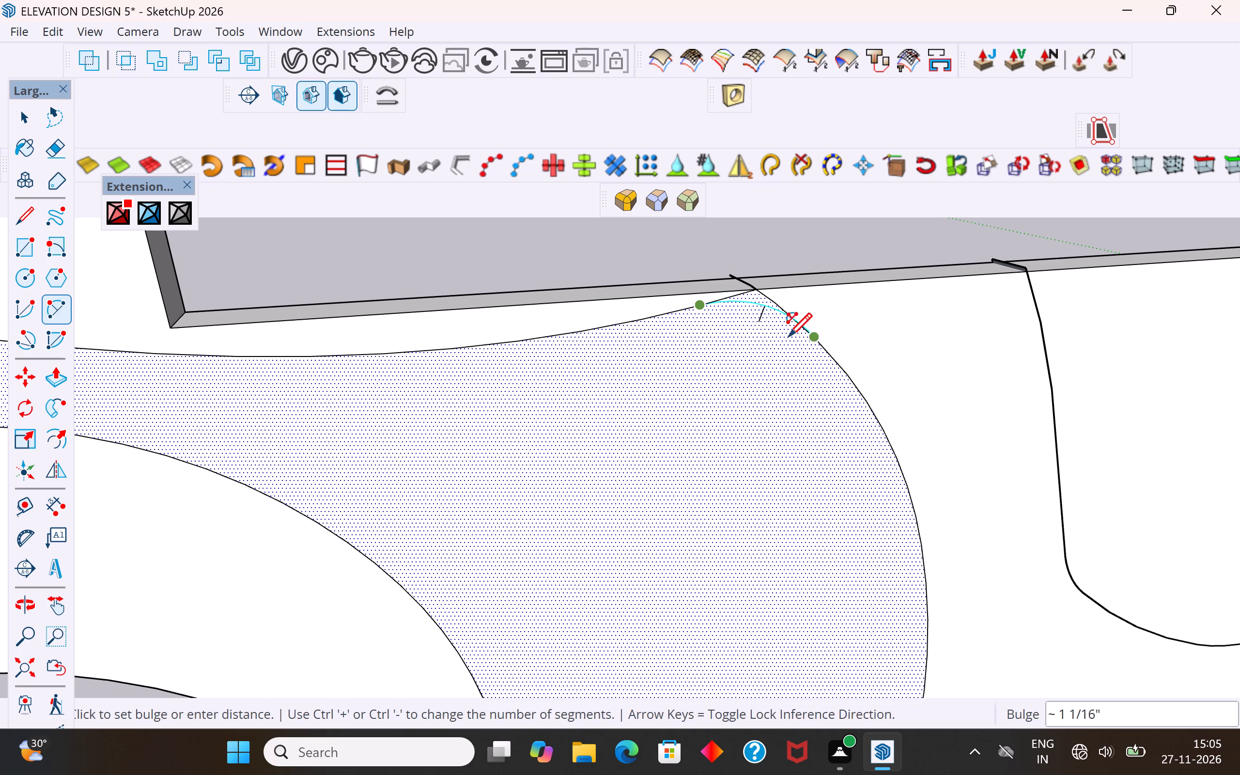
scroll(759, 322, up, 9)
click(763, 291)
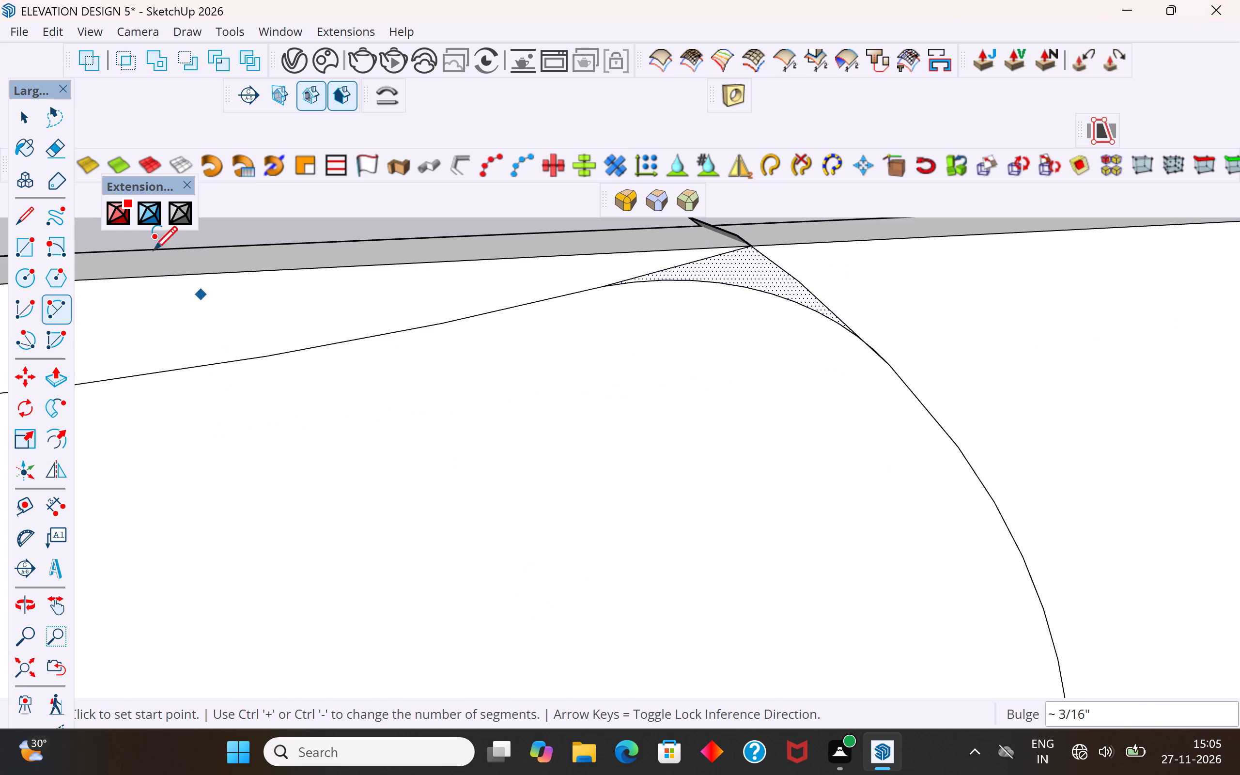
Delete the leftover pointed-corner edges outside the new rounding arc.
click(21, 114)
scroll(763, 289, up, 1)
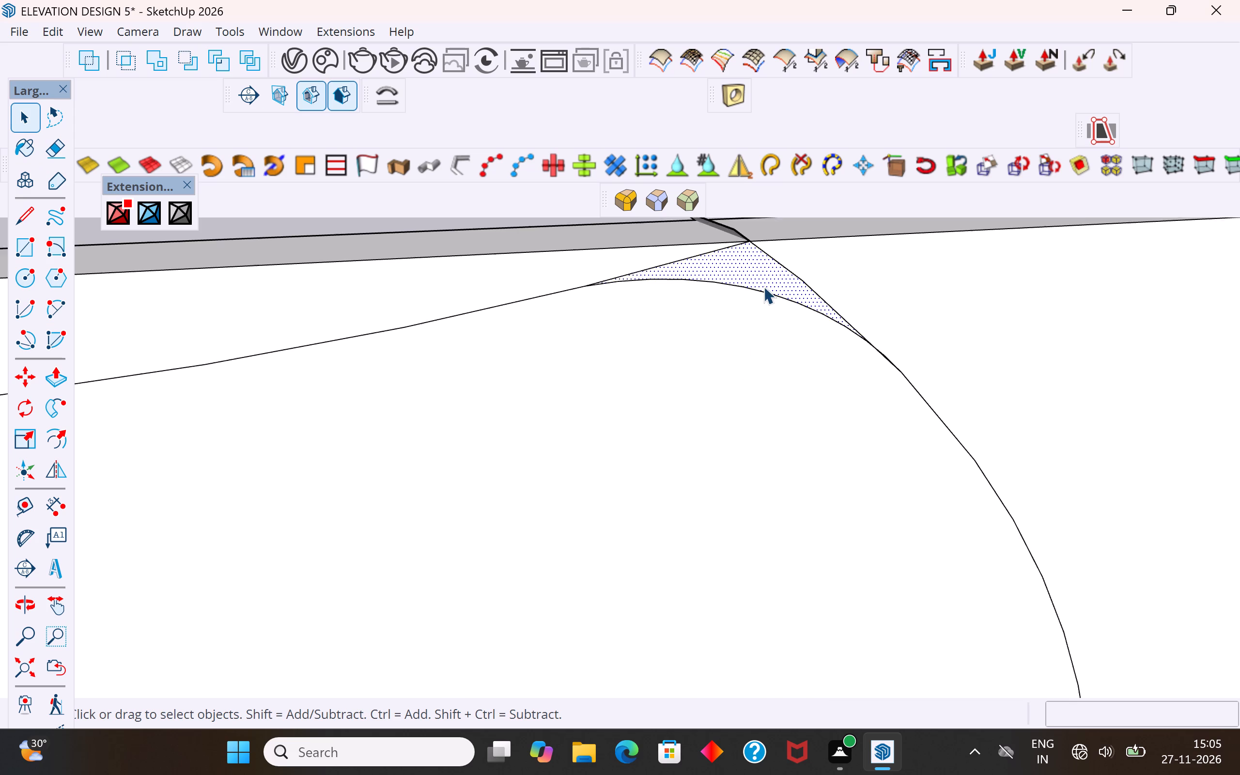
scroll(763, 286, up, 2)
scroll(688, 381, down, 7)
click(648, 268)
scroll(735, 348, up, 2)
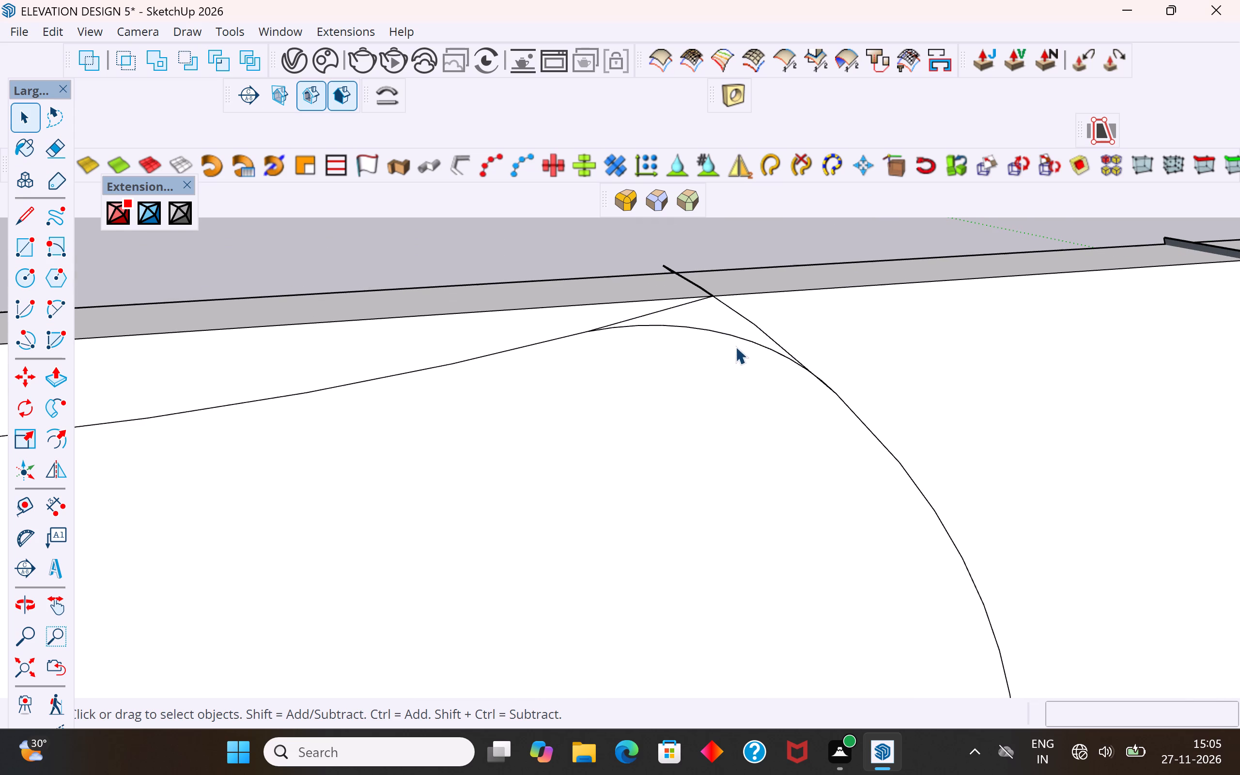
click(750, 320)
key(Delete)
click(764, 329)
key(Delete)
click(682, 305)
key(Delete)
Delete the sliver face and stray edges crossing the inner border where the curve just outside the spiral meets it.
middle_drag(693, 296, 732, 294)
middle_drag(734, 294, 732, 284)
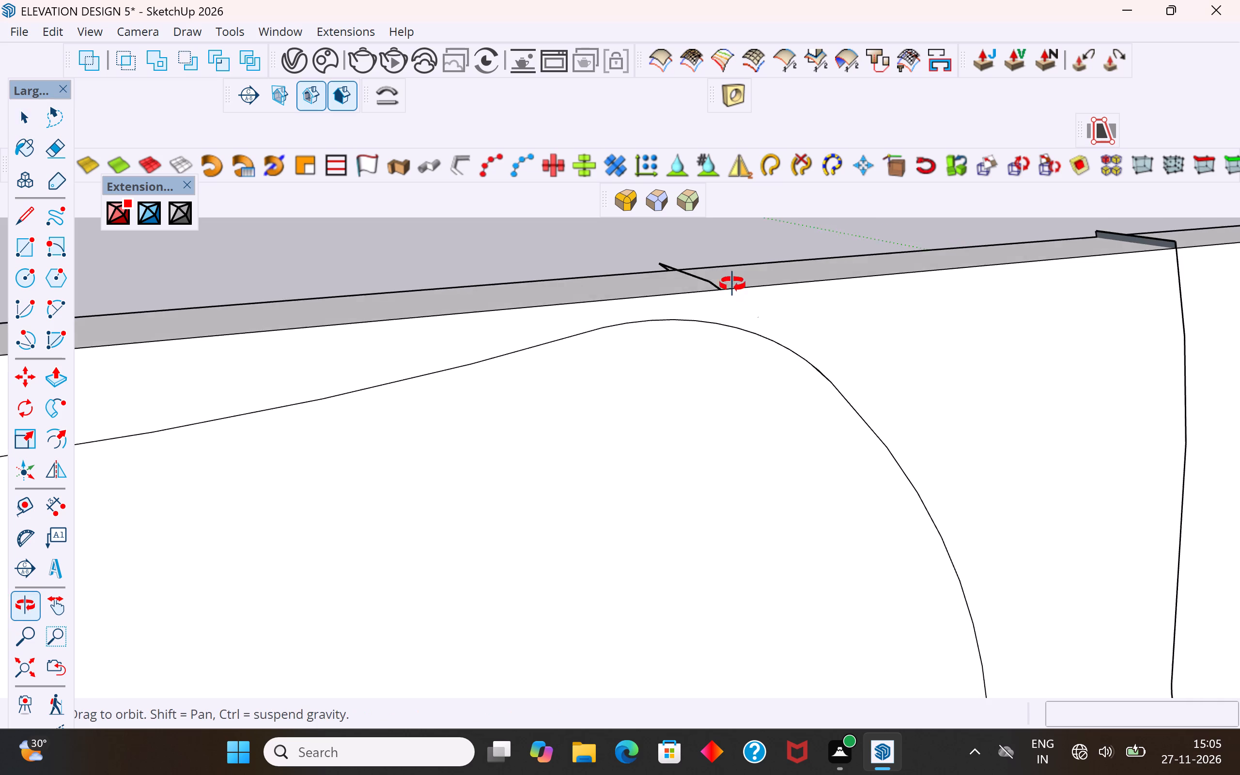
scroll(732, 285, up, 1)
middle_drag(732, 284, 719, 269)
scroll(706, 383, down, 3)
middle_drag(713, 349, 704, 307)
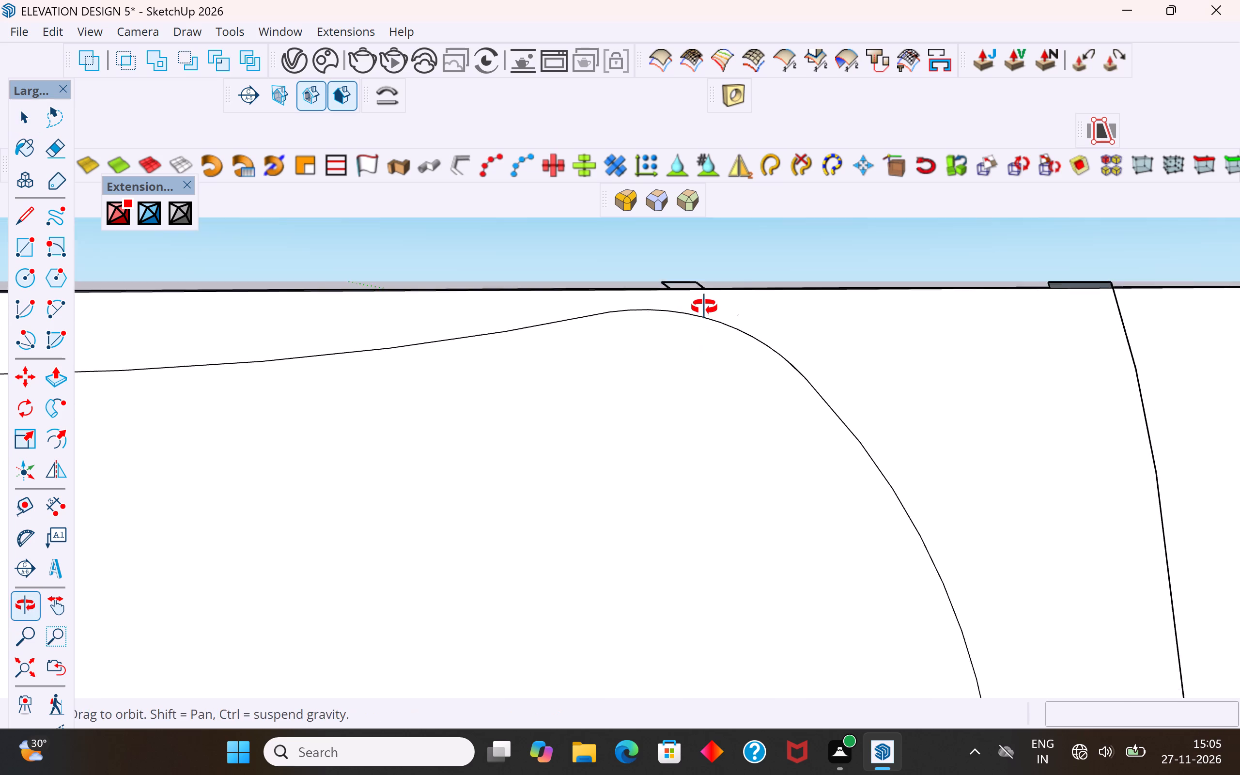
middle_drag(704, 307, 704, 305)
scroll(702, 281, up, 3)
scroll(694, 308, down, 1)
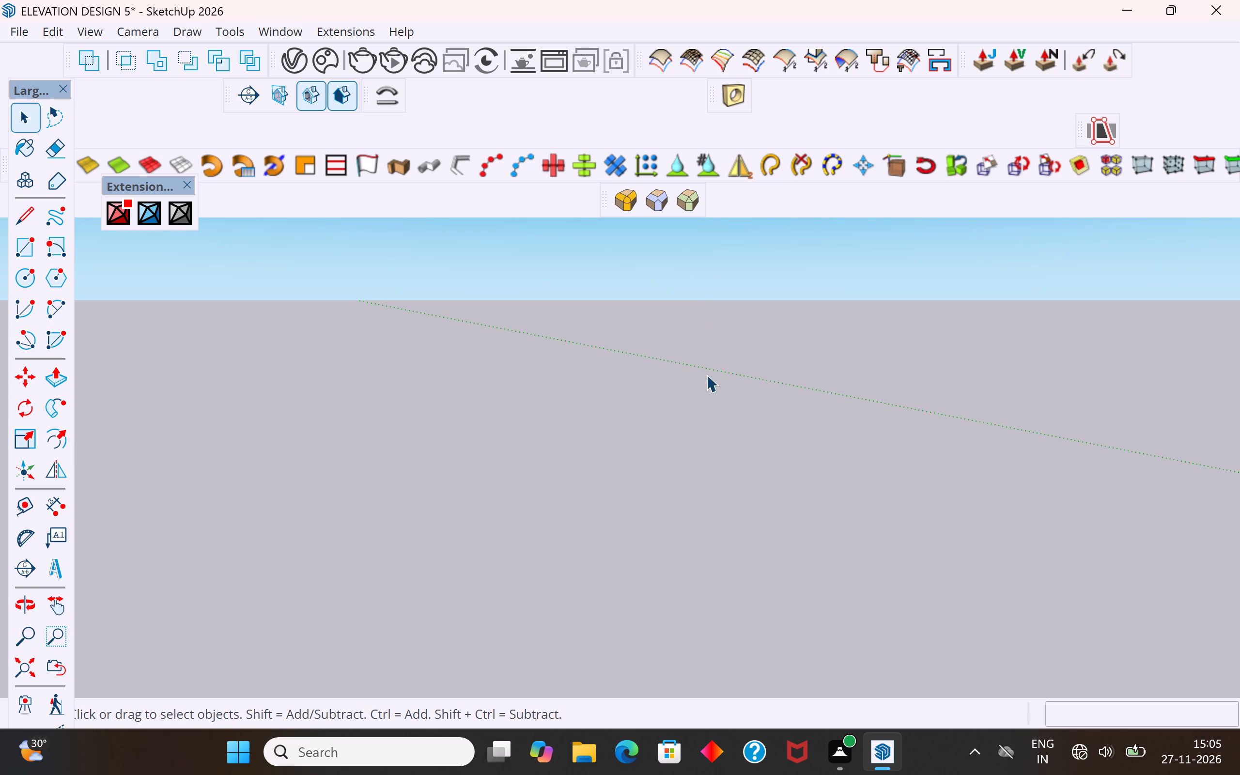
scroll(707, 431, down, 5)
scroll(820, 466, up, 8)
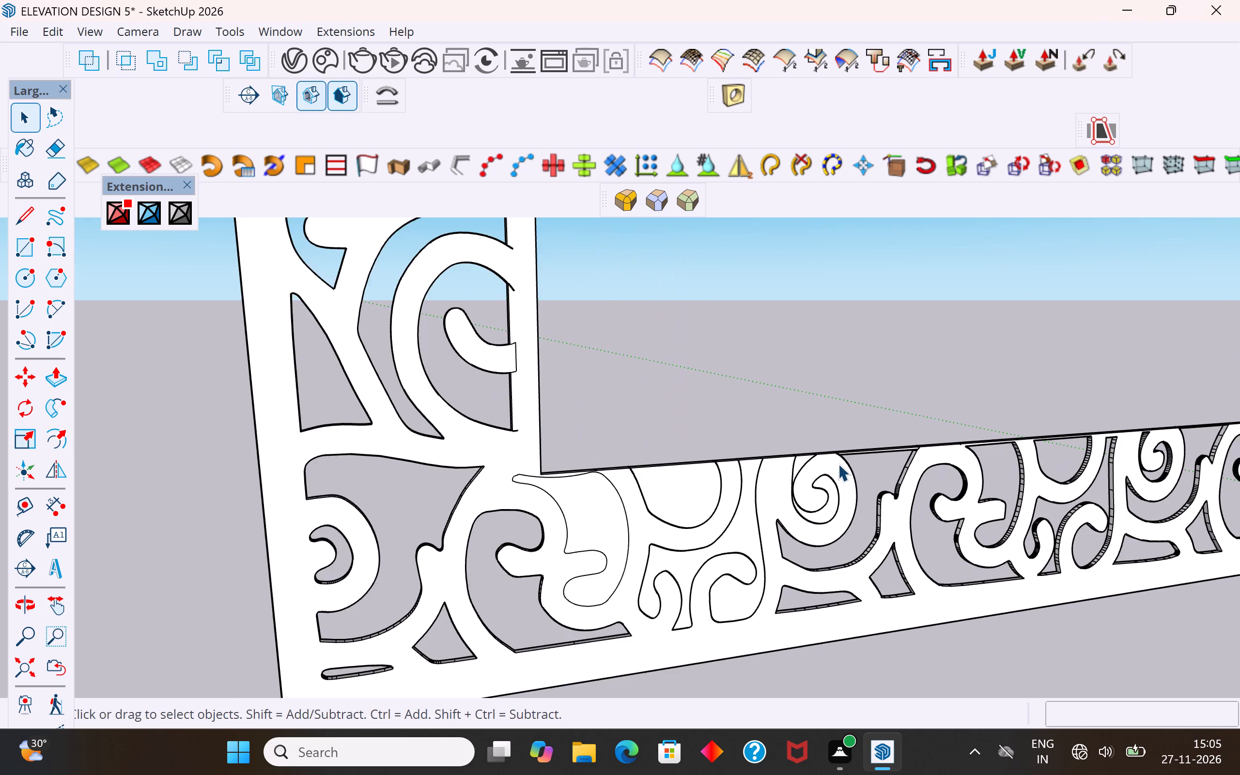
scroll(838, 464, up, 13)
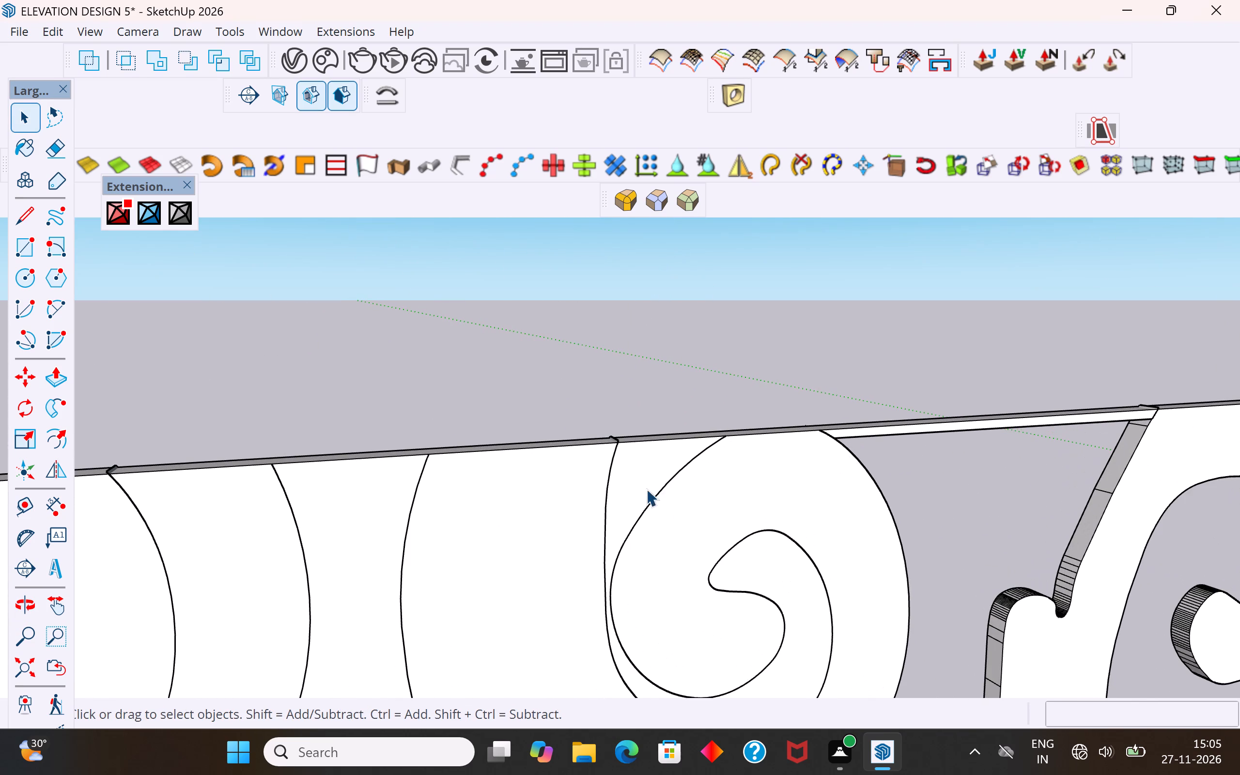
scroll(626, 462, up, 14)
middle_drag(620, 436, 655, 428)
scroll(644, 426, up, 11)
click(641, 421)
key(Delete)
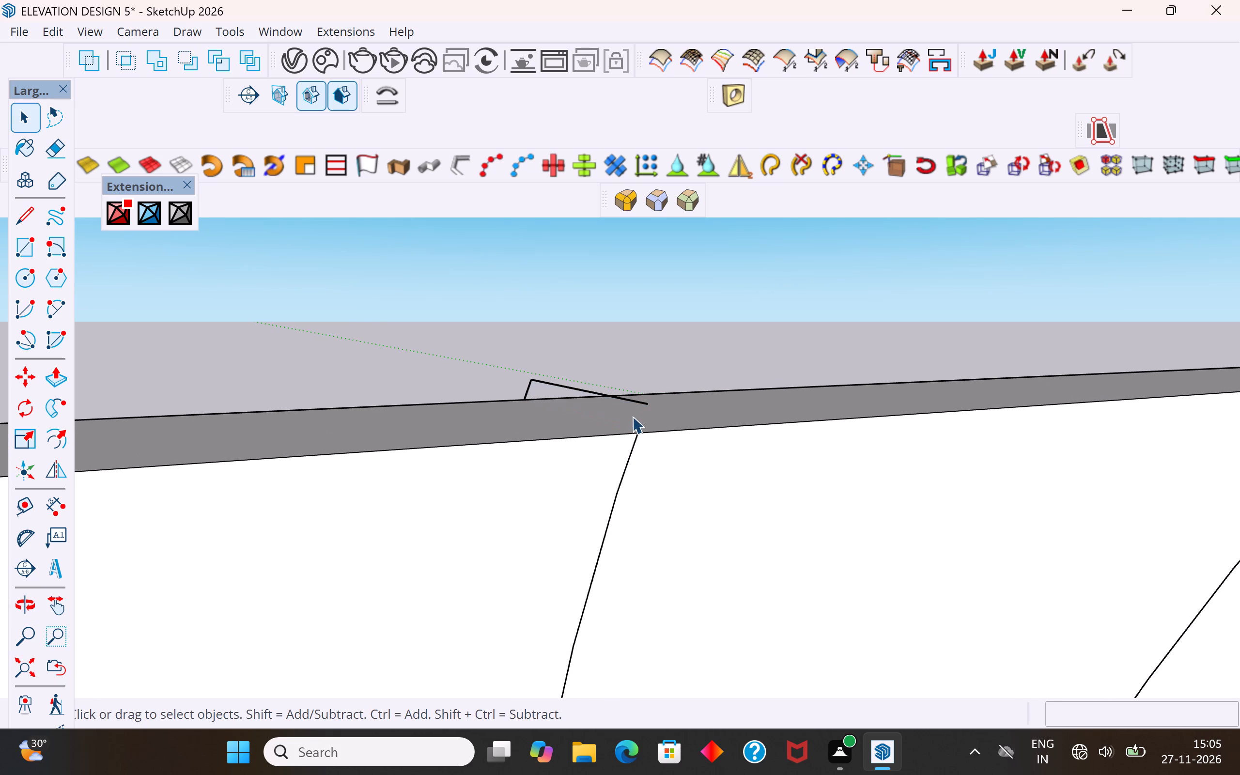
click(635, 402)
key(Delete)
click(527, 388)
key(Delete)
scroll(639, 467, down, 9)
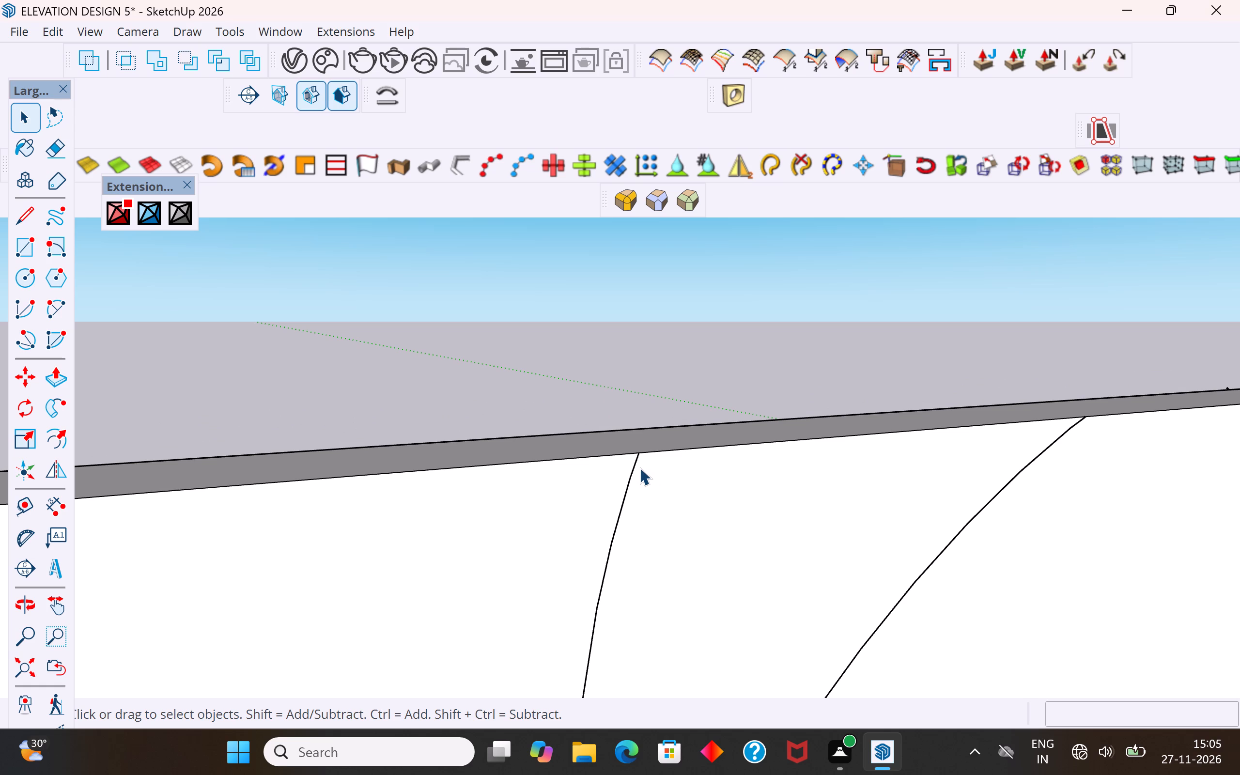
scroll(687, 503, down, 5)
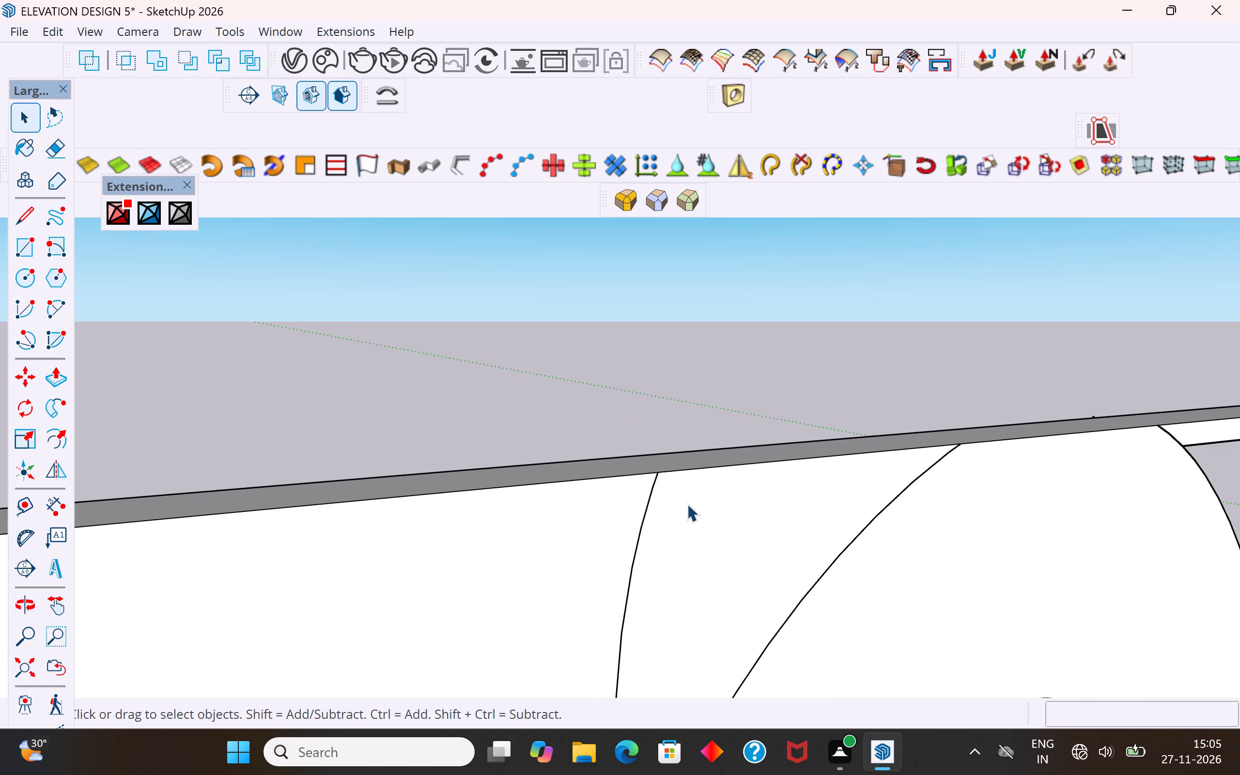
Examine whether the closed hooked outline selects as its own face, separate from the surrounding screen.
middle_drag(783, 507, 689, 525)
scroll(552, 374, down, 8)
middle_drag(567, 471, 534, 449)
click(516, 456)
scroll(798, 480, down, 4)
middle_drag(801, 482, 837, 437)
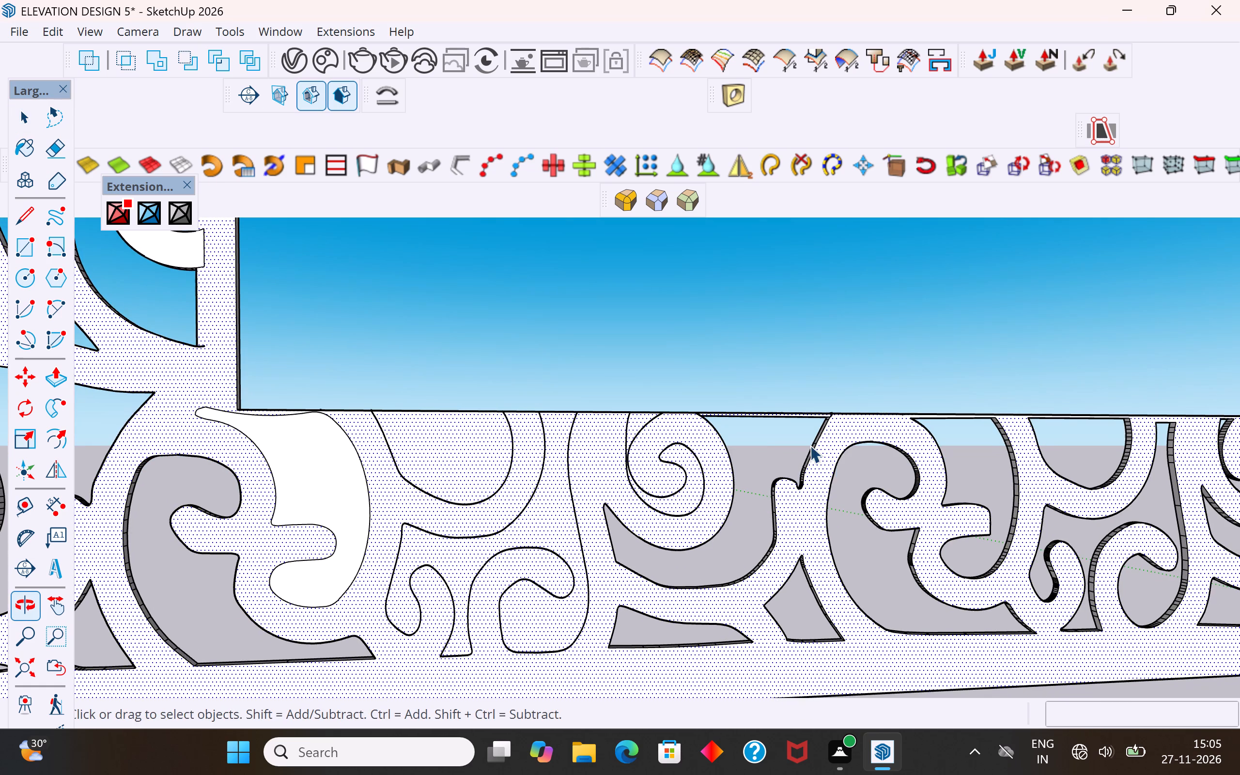
click(324, 504)
scroll(434, 412, down, 5)
middle_drag(432, 459, 397, 479)
scroll(361, 439, up, 2)
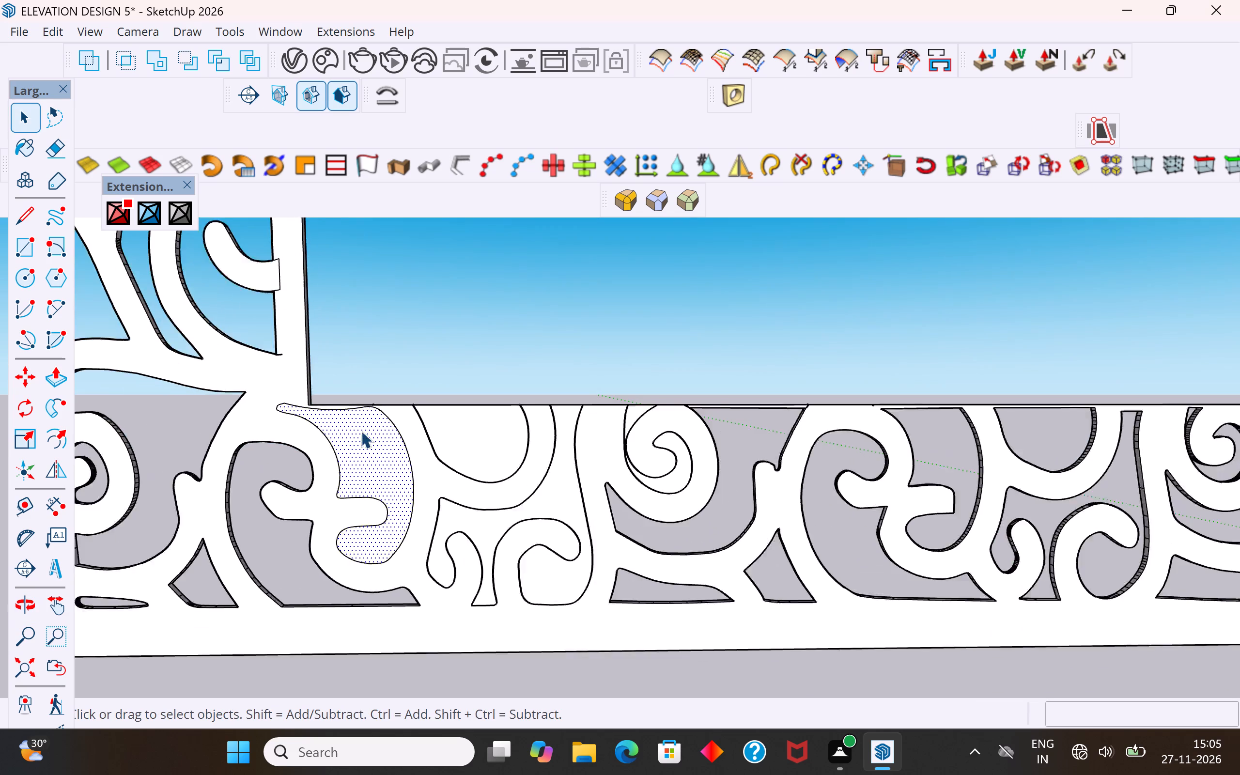
scroll(361, 431, up, 8)
click(356, 429)
Delete the three stray edges projecting past the inner border above the hooked outline's rounded corner.
middle_drag(367, 435, 654, 529)
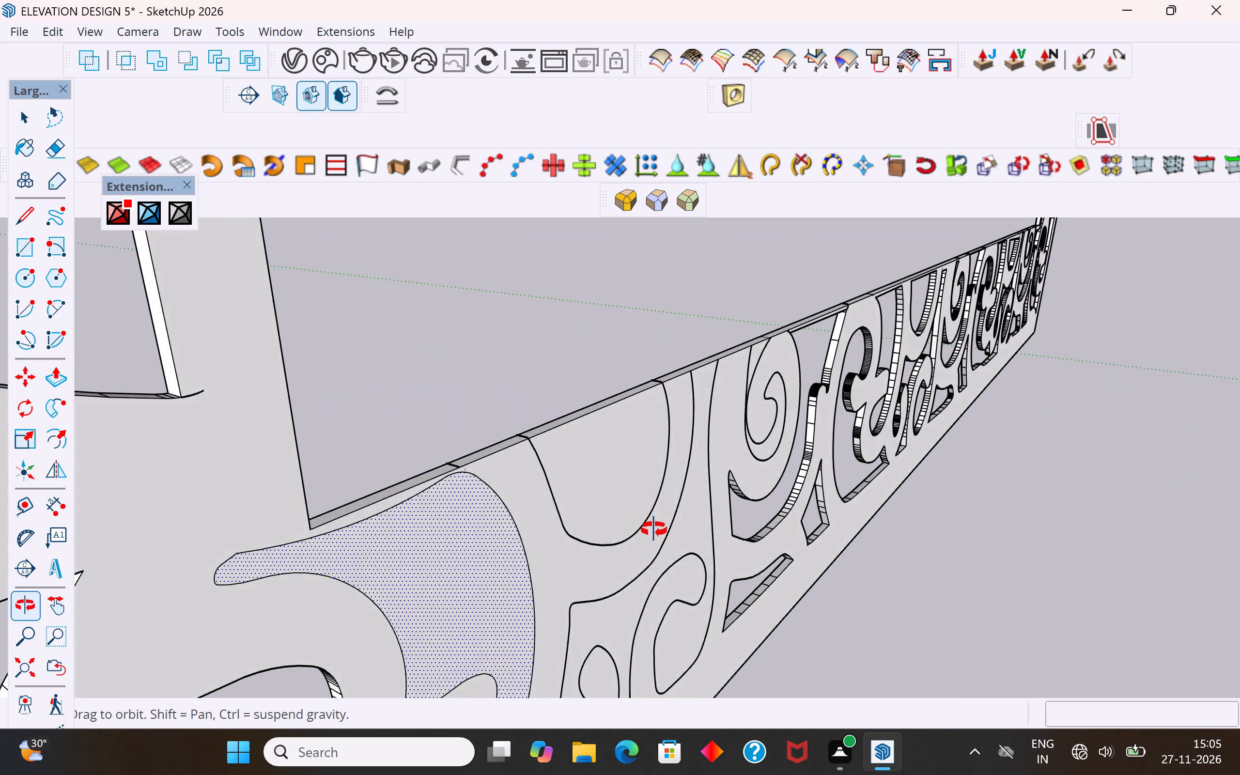
middle_drag(654, 529, 643, 534)
scroll(453, 473, up, 19)
middle_drag(448, 469, 444, 388)
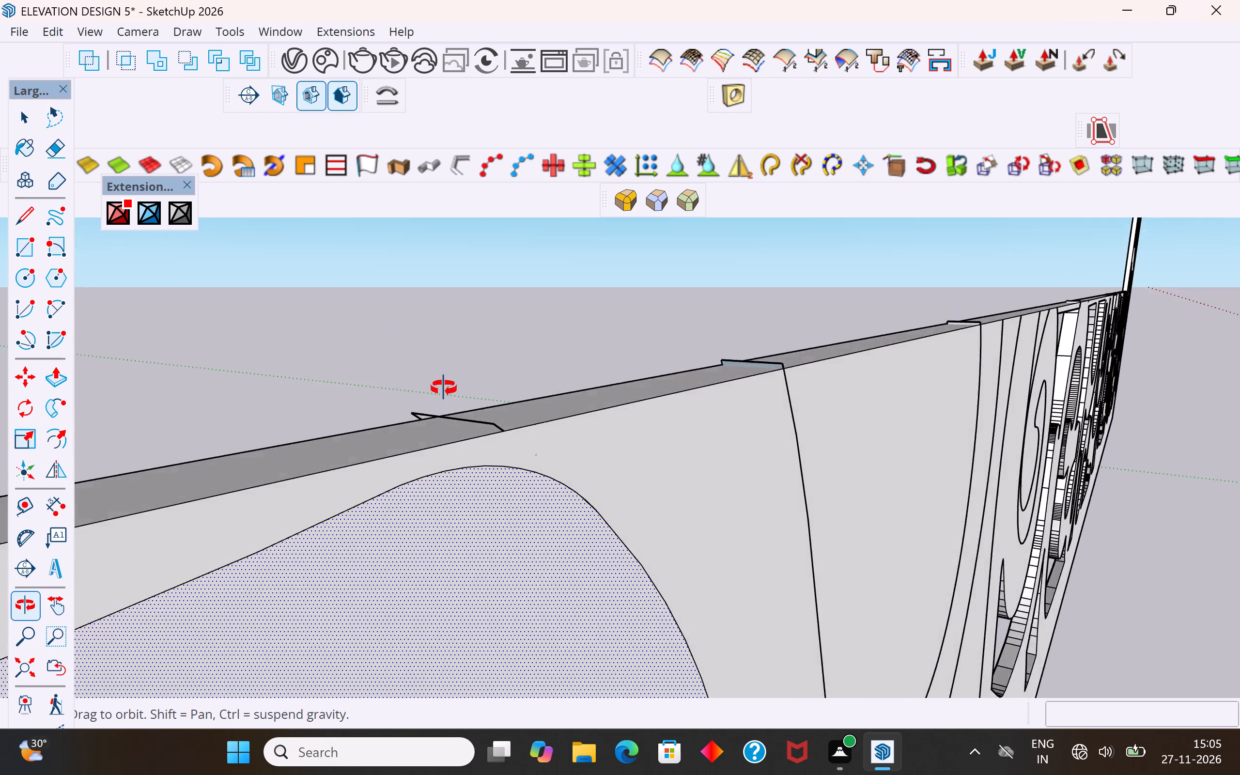
middle_drag(444, 388, 427, 366)
scroll(431, 387, up, 10)
middle_drag(471, 389, 426, 401)
click(524, 380)
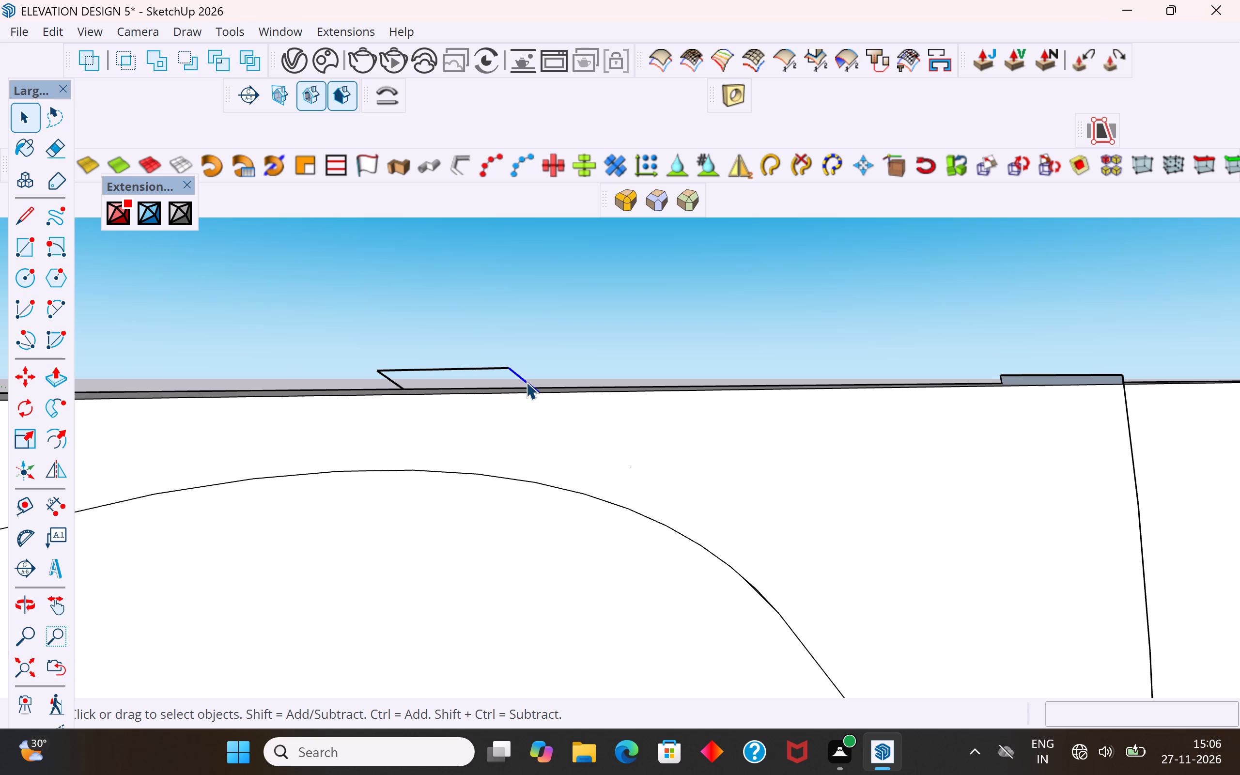
key(Delete)
click(475, 368)
key(Delete)
click(390, 378)
key(Delete)
Delete the sliver face and stray edges crossing the inner border at the U-shaped outline's end nearest the hooked outline.
scroll(495, 405, down, 20)
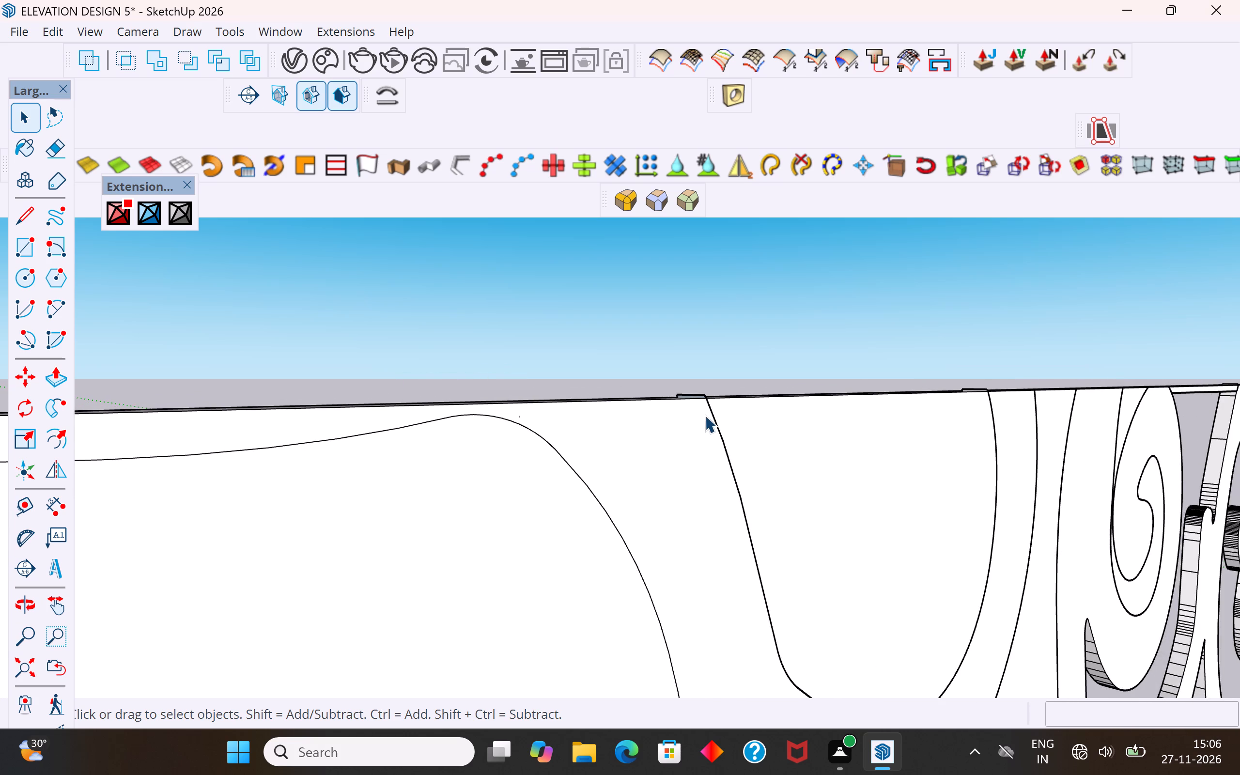
scroll(705, 412, up, 10)
middle_drag(700, 396, 704, 419)
scroll(694, 399, up, 9)
click(694, 376)
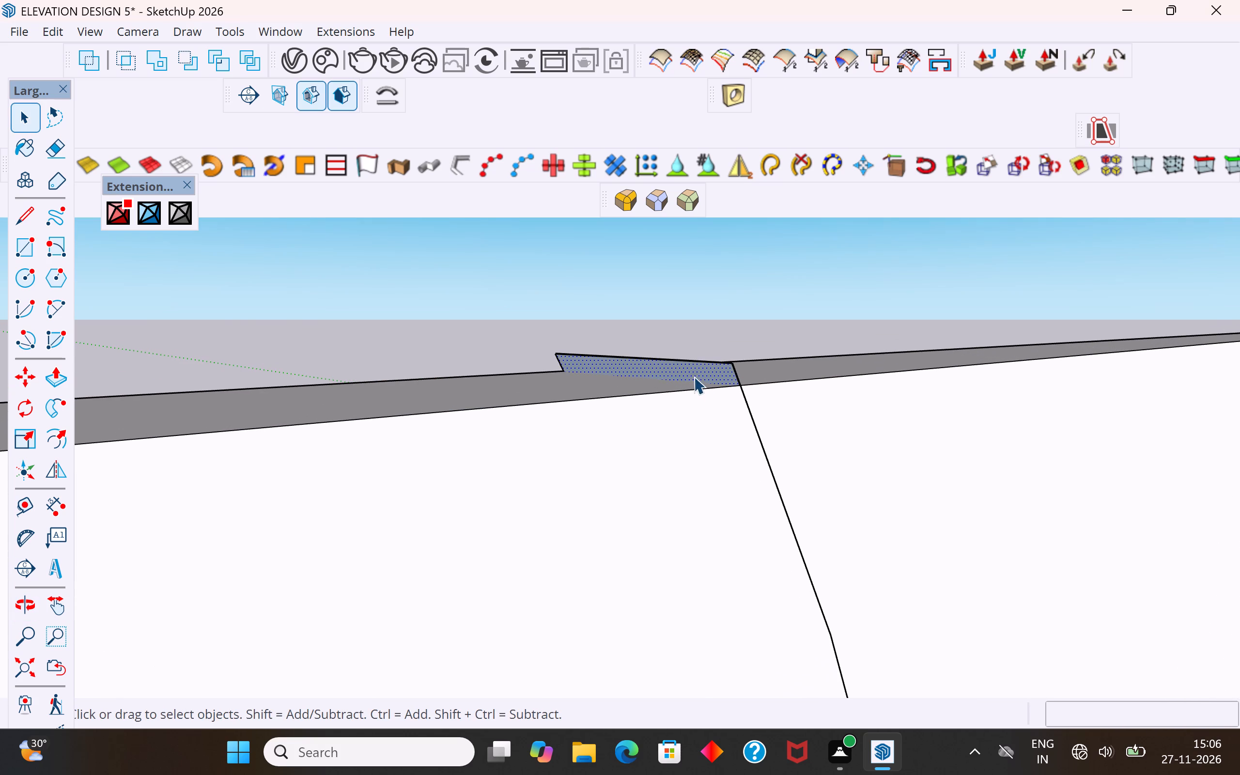
key(Delete)
click(703, 360)
key(Delete)
click(737, 374)
key(Delete)
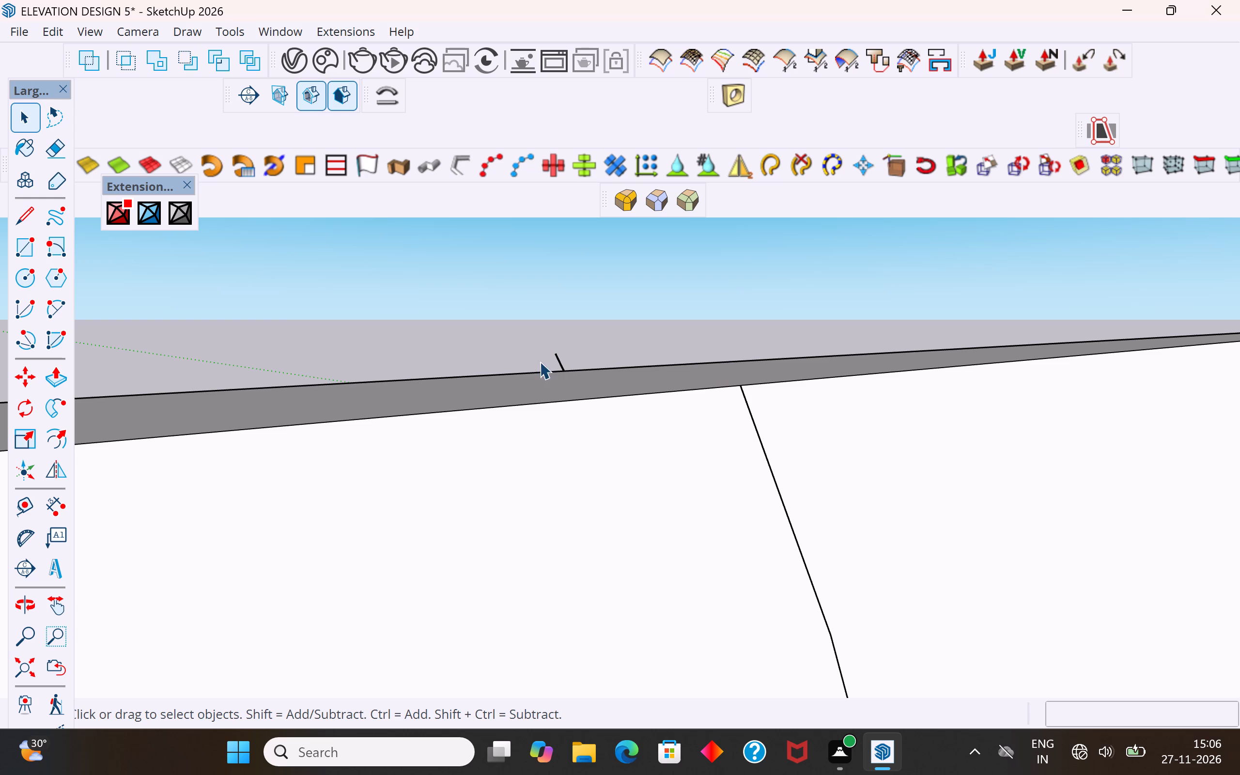
click(559, 358)
key(Delete)
scroll(551, 436, down, 20)
scroll(551, 436, down, 2)
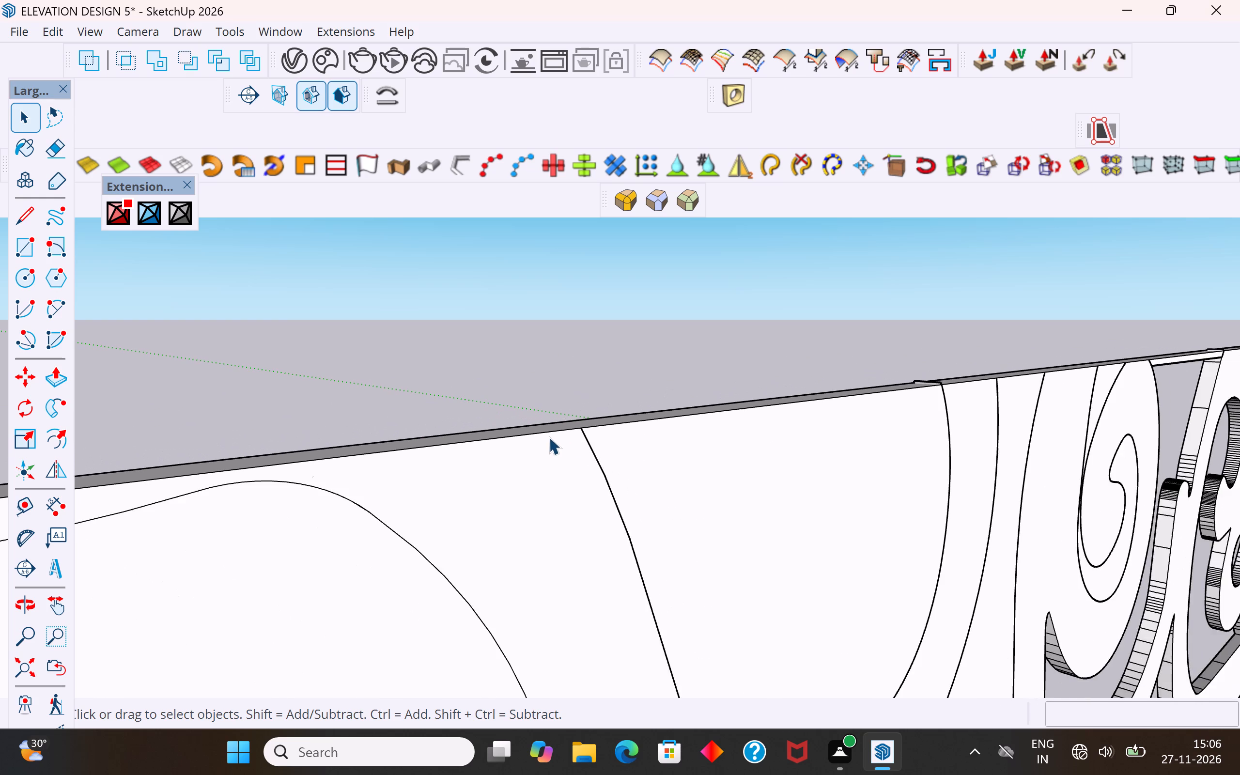
Delete the stray edges crossing and projecting past the inner border at the U-shaped outline's end farthest from the hooked outline.
scroll(919, 405, up, 20)
scroll(919, 405, up, 4)
scroll(960, 363, down, 1)
scroll(960, 363, up, 4)
click(887, 384)
key(Delete)
click(920, 387)
key(Delete)
click(902, 371)
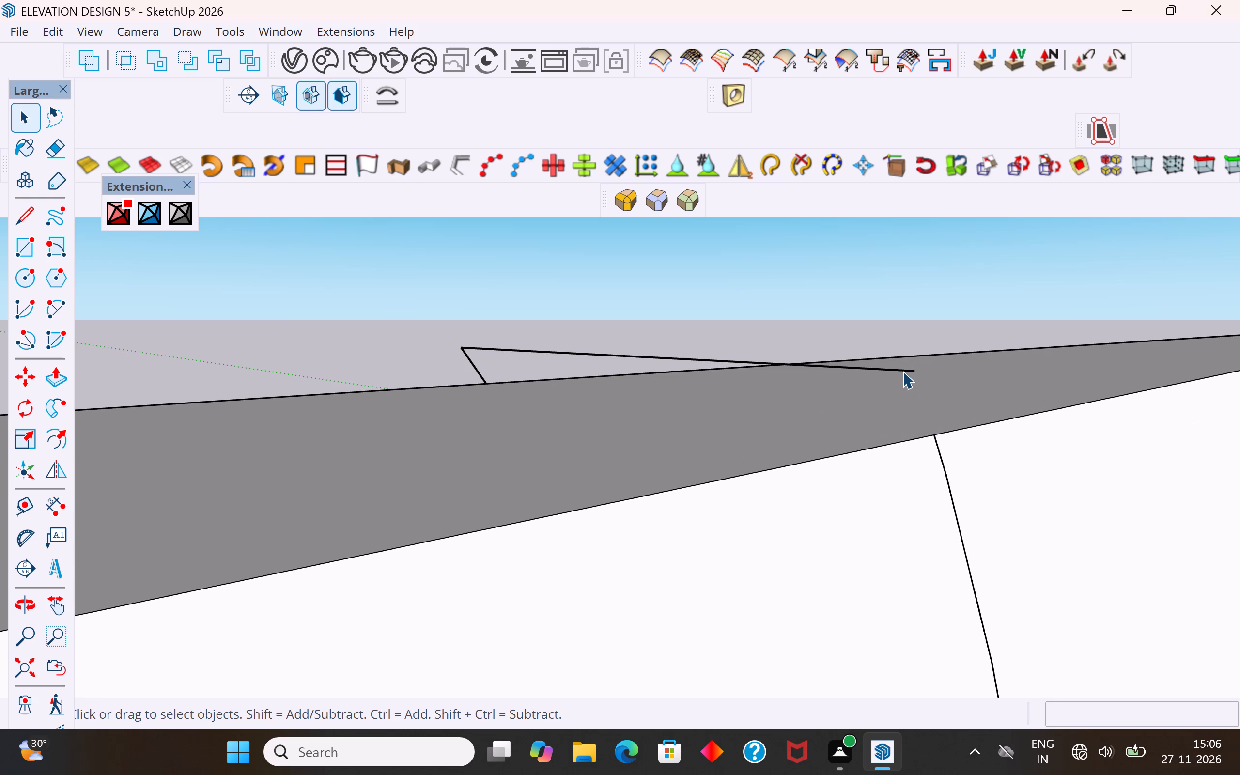
key(Delete)
click(476, 366)
key(Delete)
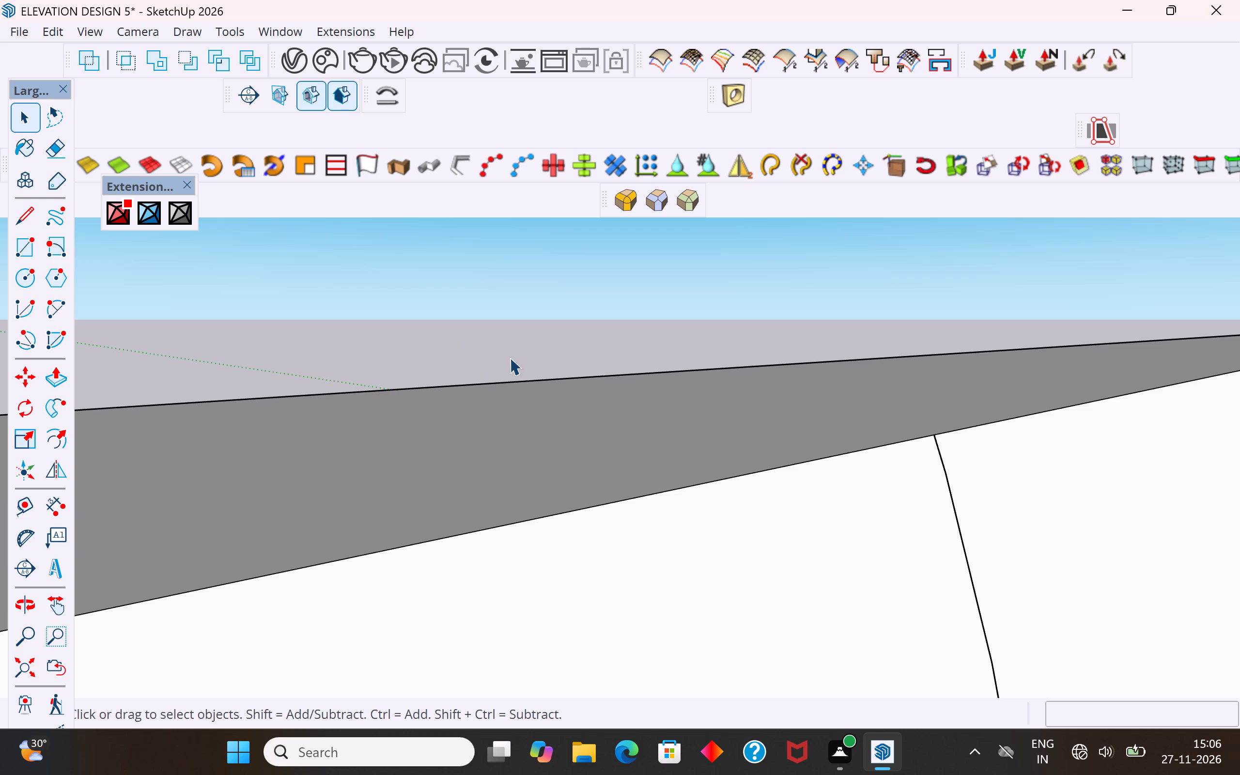
Cut the hooked outline's opening by pushing its face about 3/4" through the screen and deleting the leftover face.
scroll(510, 355, down, 10)
middle_drag(462, 402, 442, 426)
click(401, 427)
middle_drag(421, 435, 475, 437)
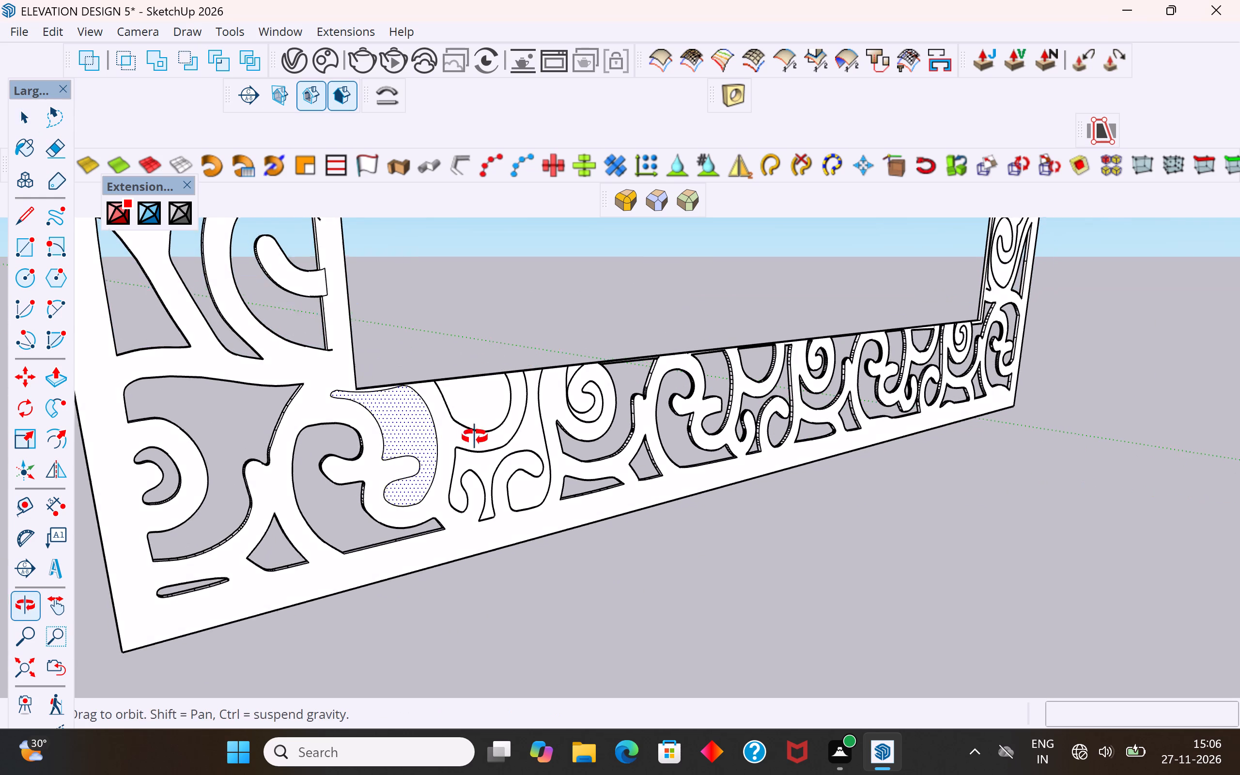
middle_drag(475, 437, 494, 452)
click(46, 387)
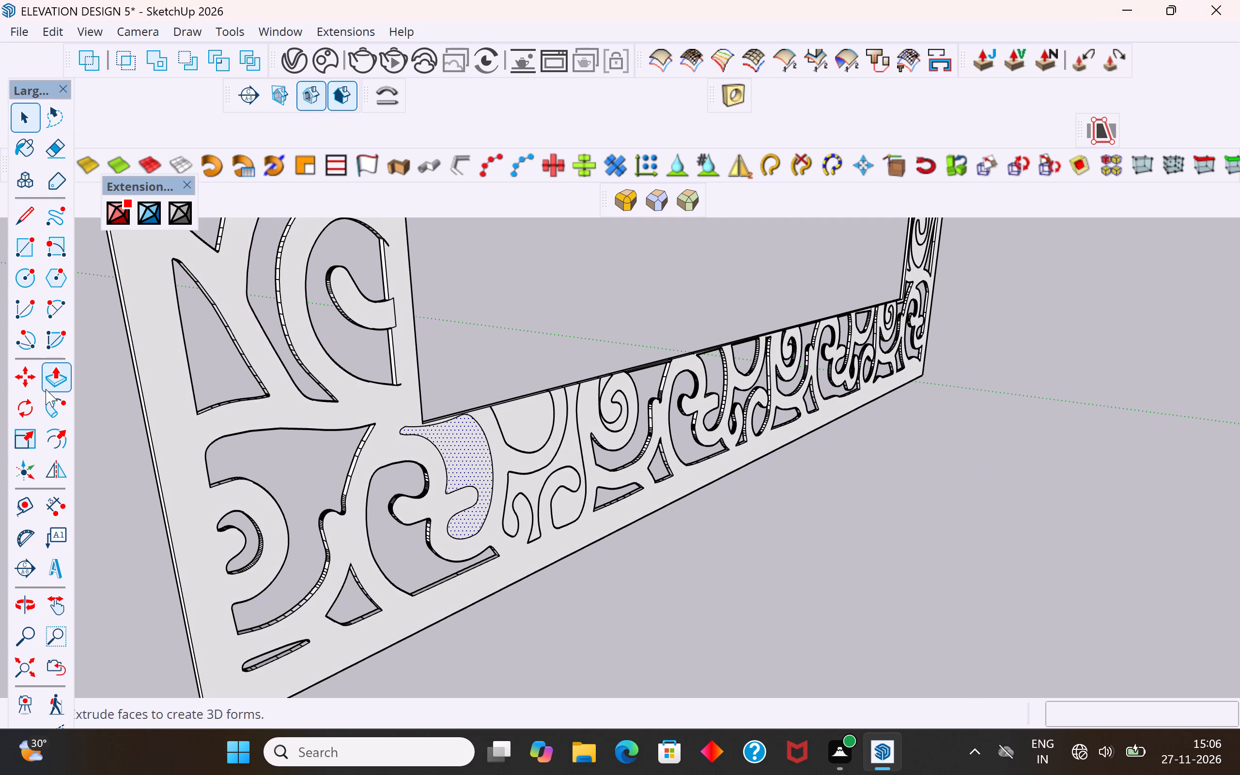
click(453, 449)
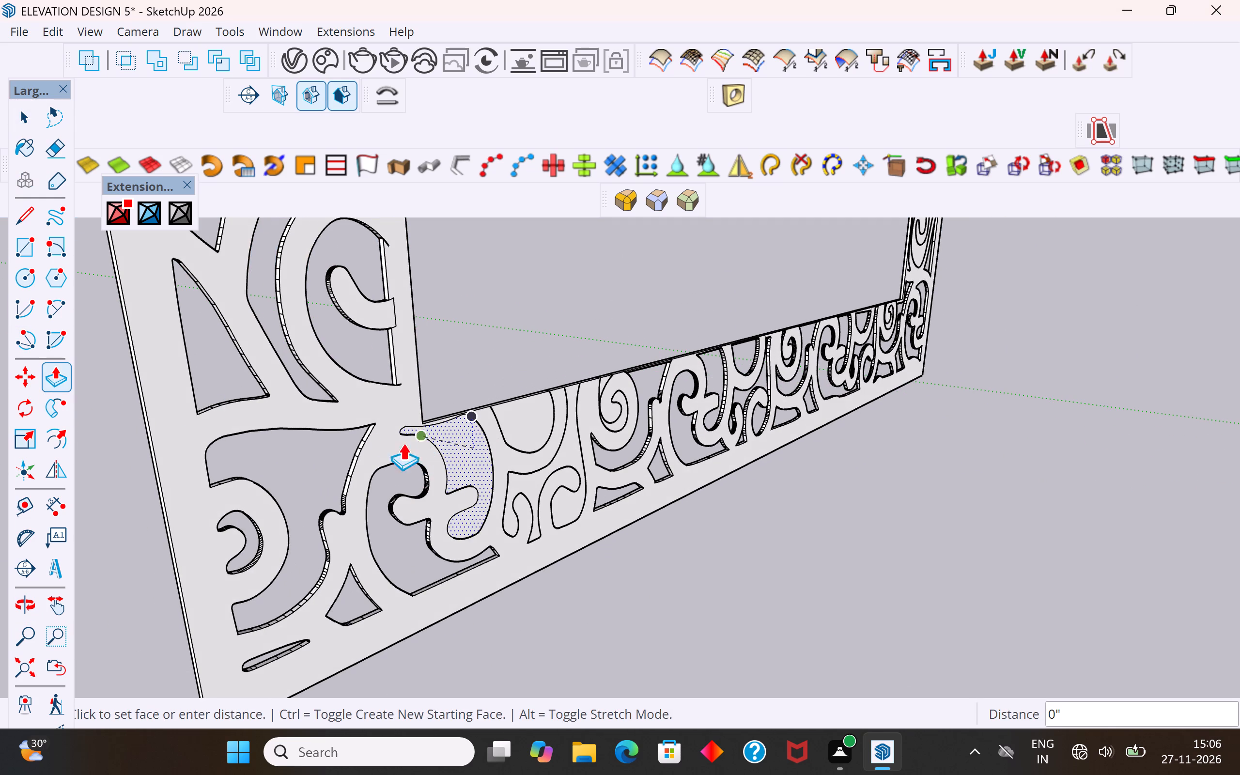
middle_drag(366, 447, 734, 416)
scroll(696, 420, up, 2)
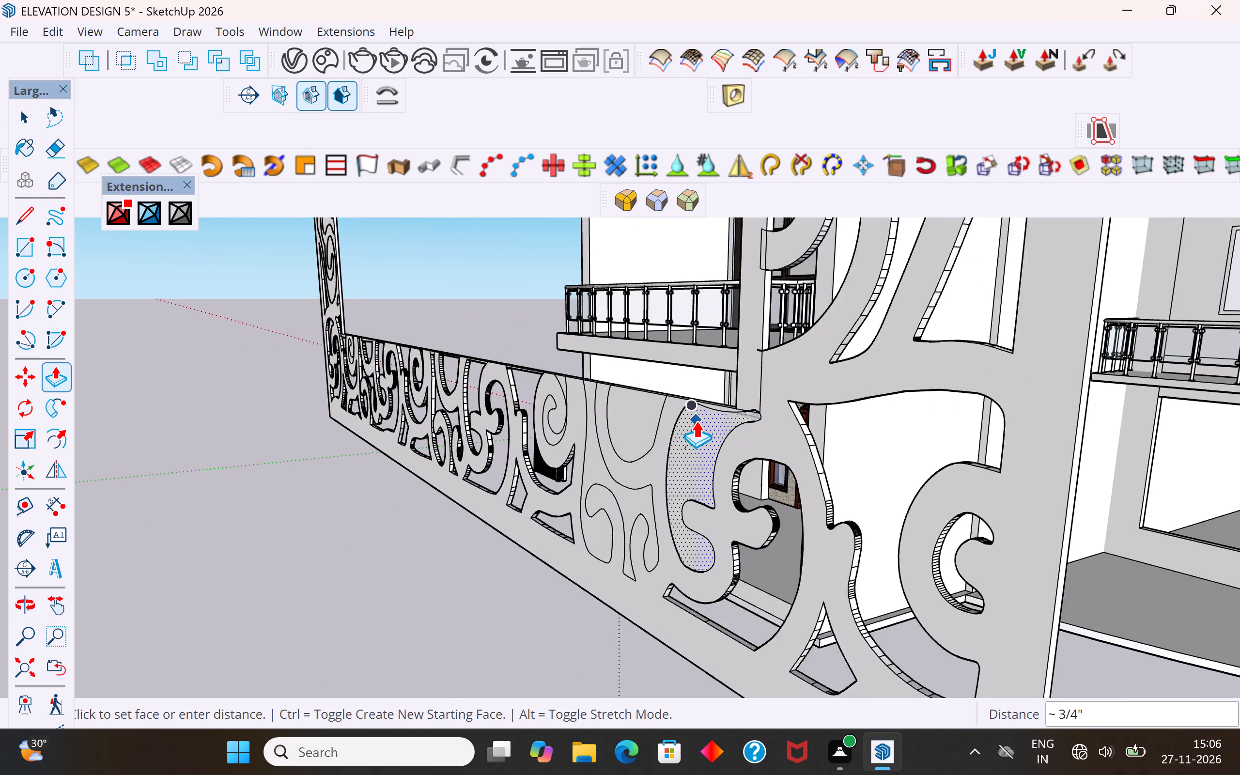
scroll(696, 420, up, 2)
click(742, 420)
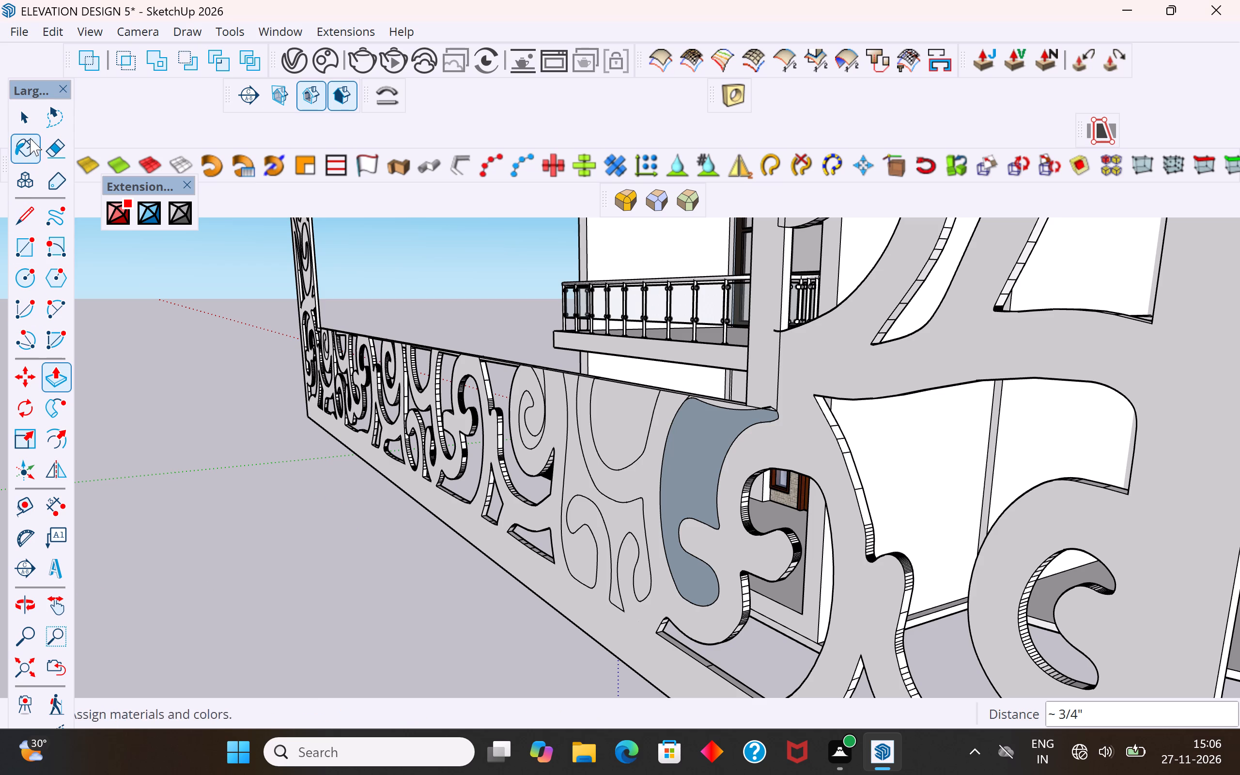
click(32, 124)
click(201, 495)
click(682, 432)
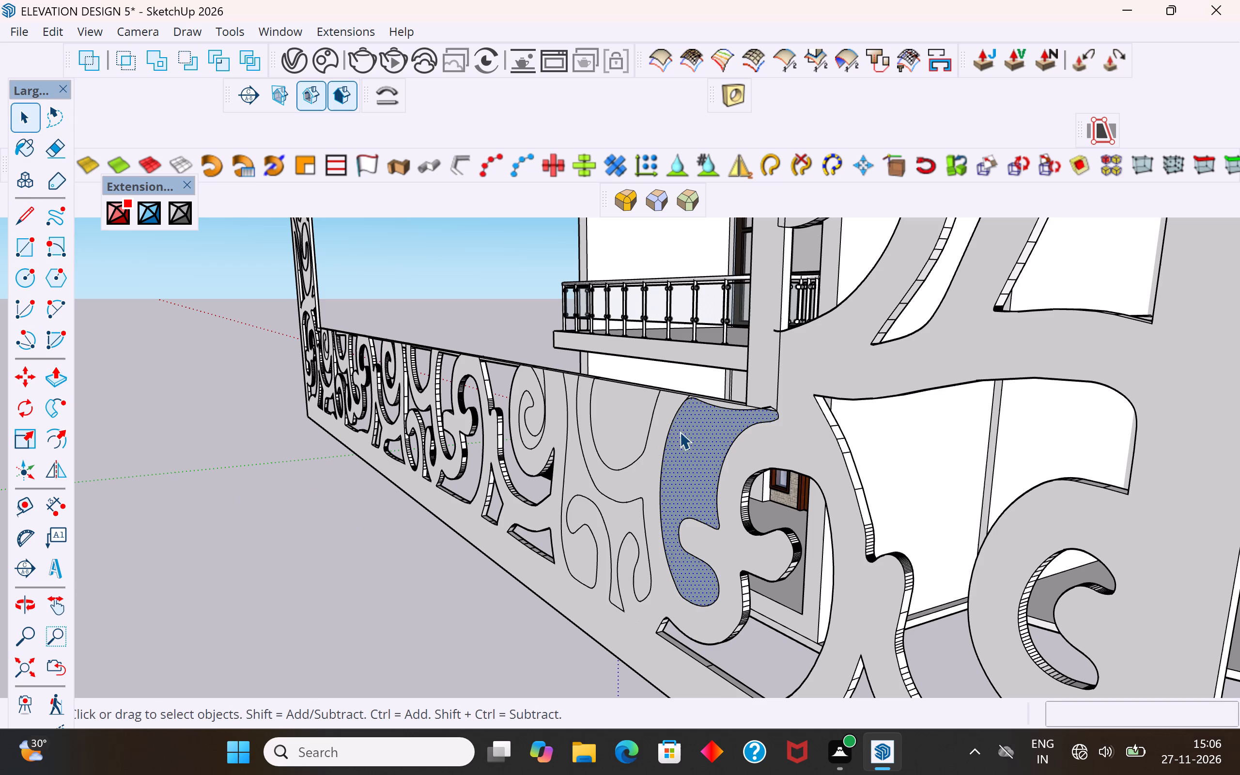
key(Delete)
Delete the stray edge above the inner border near the hooked opening's rounded tip.
middle_drag(754, 404, 809, 418)
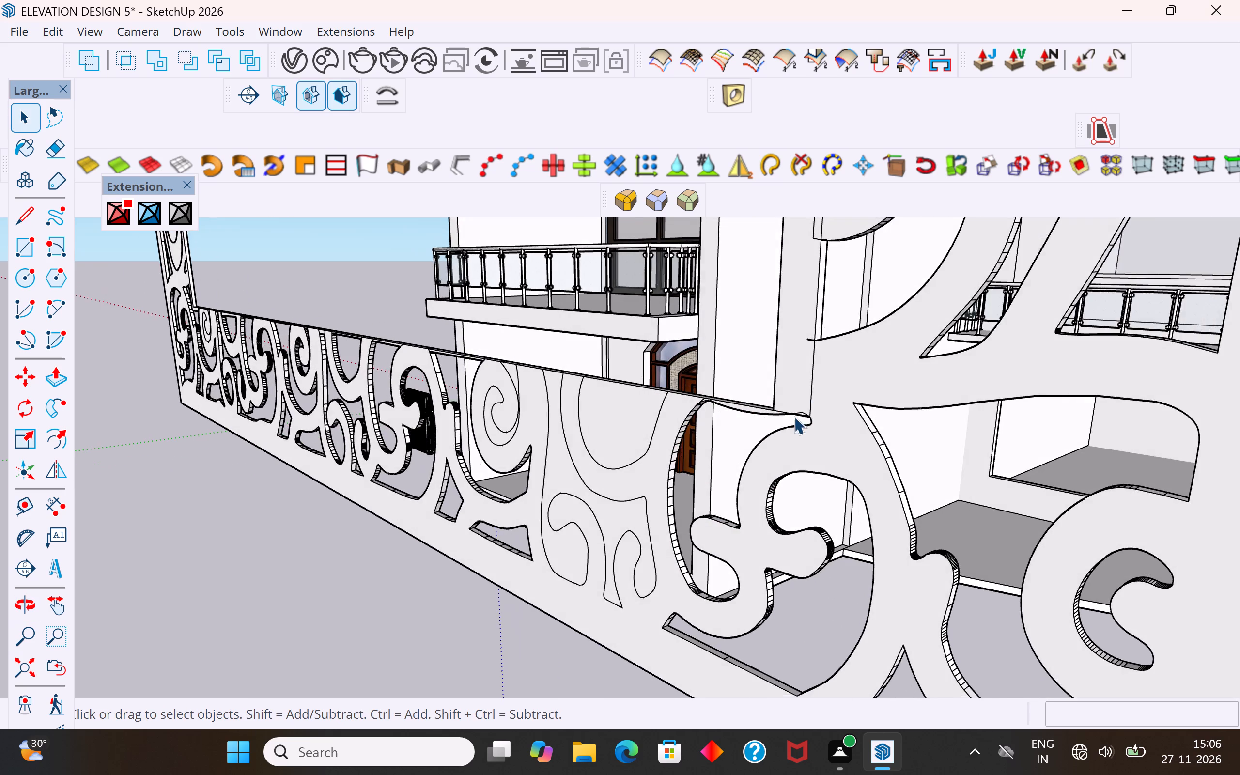
scroll(793, 416, up, 19)
click(821, 417)
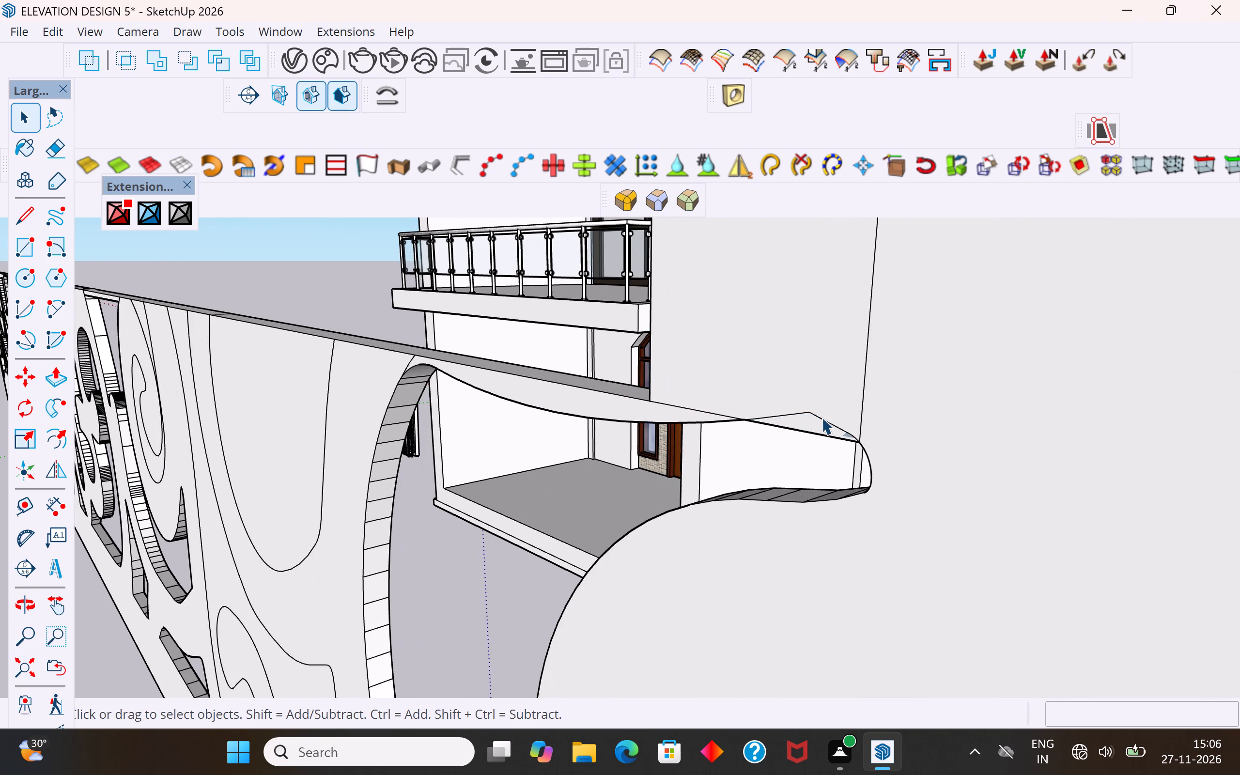
key(Delete)
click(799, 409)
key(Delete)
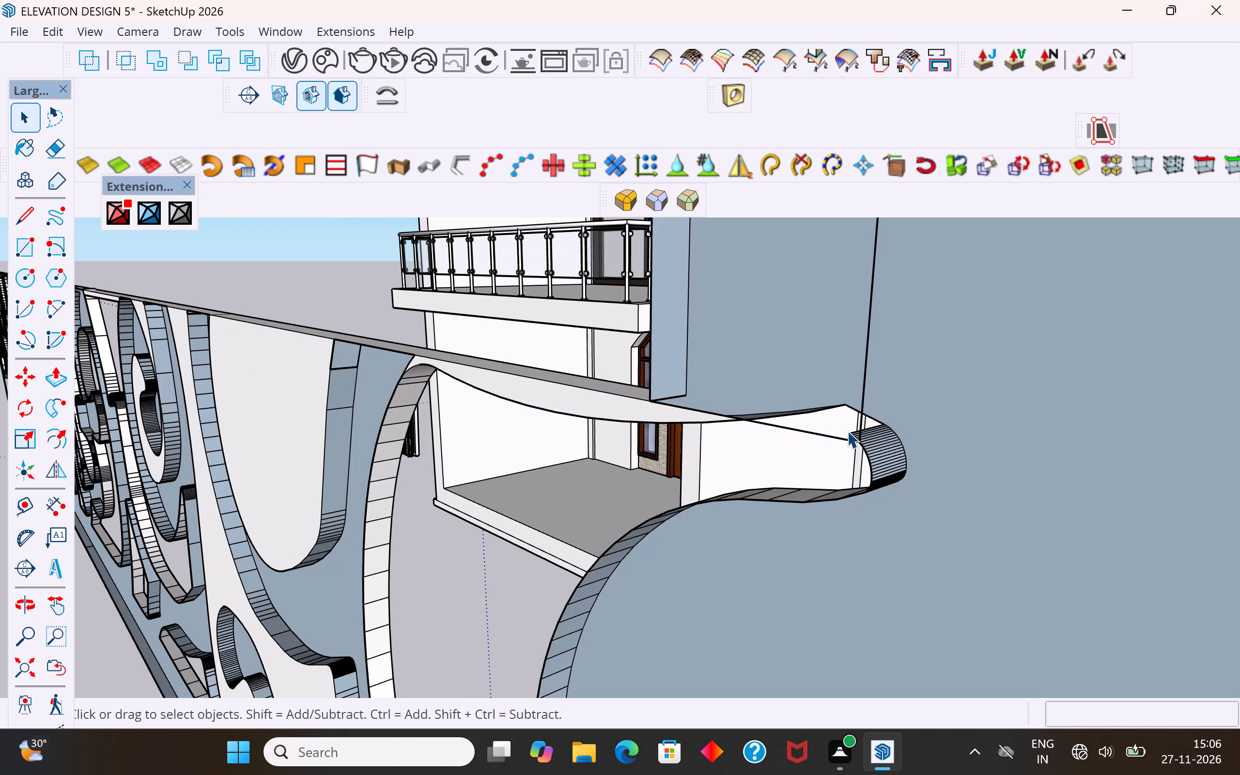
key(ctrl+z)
Delete the stray curve segment extending past the inner border near the hooked opening's tip, keeping the screen's front face.
middle_drag(851, 430, 896, 431)
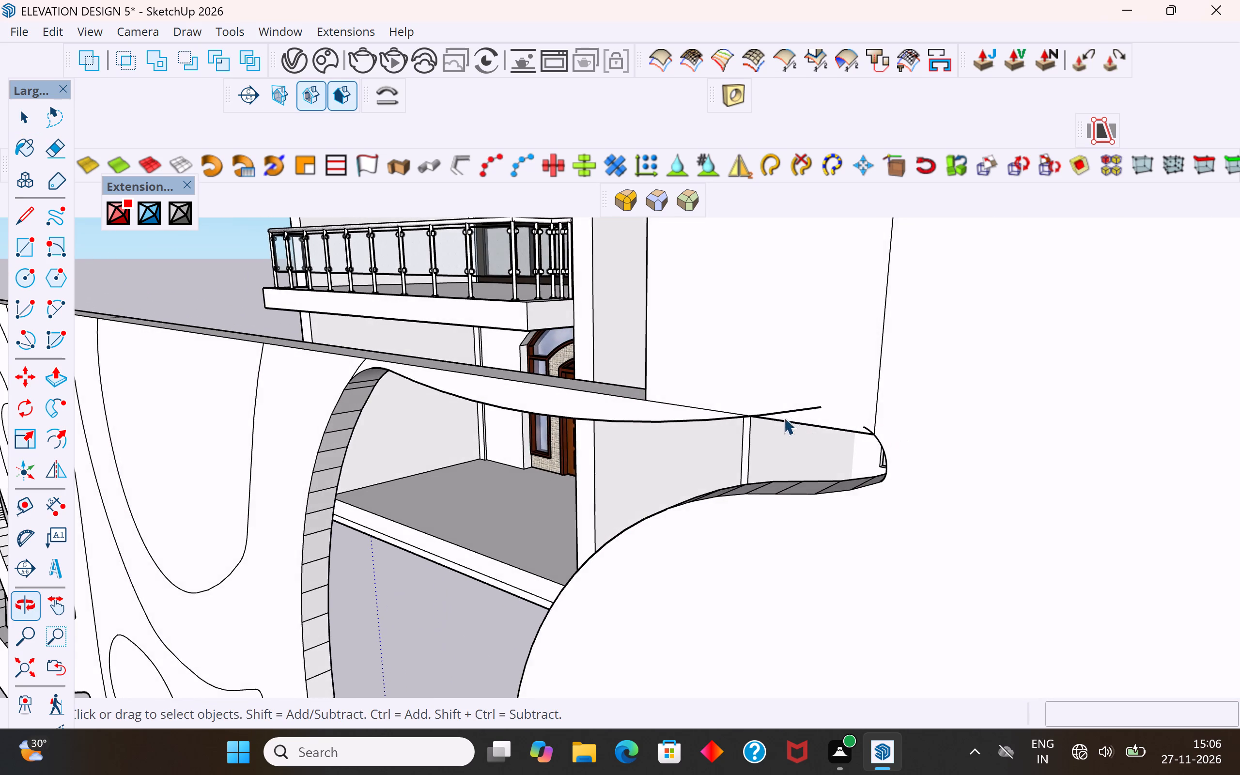
scroll(801, 407, up, 3)
click(801, 407)
key(Insert)
key(Delete)
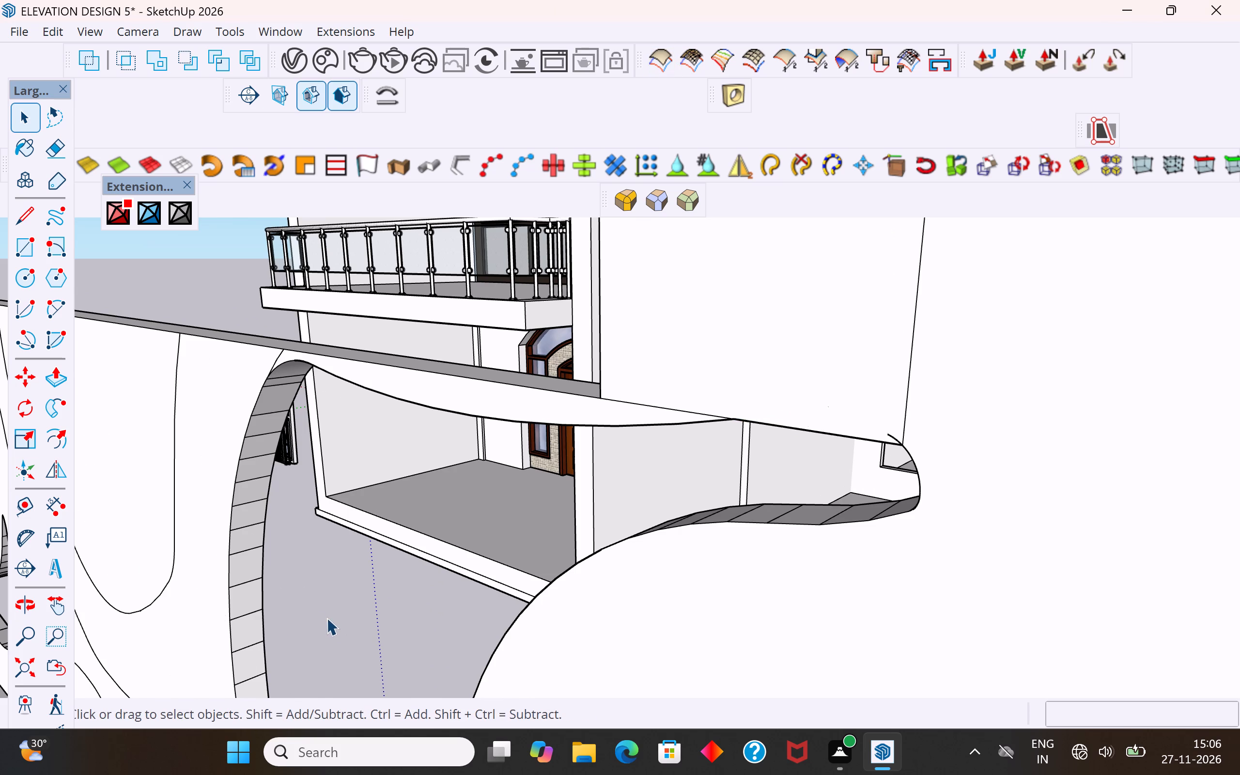
Draw an arc with a bulge of about 1 1/8" across the branching outline's narrow neck, just below the inner border.
middle_drag(363, 510, 415, 529)
scroll(380, 470, down, 4)
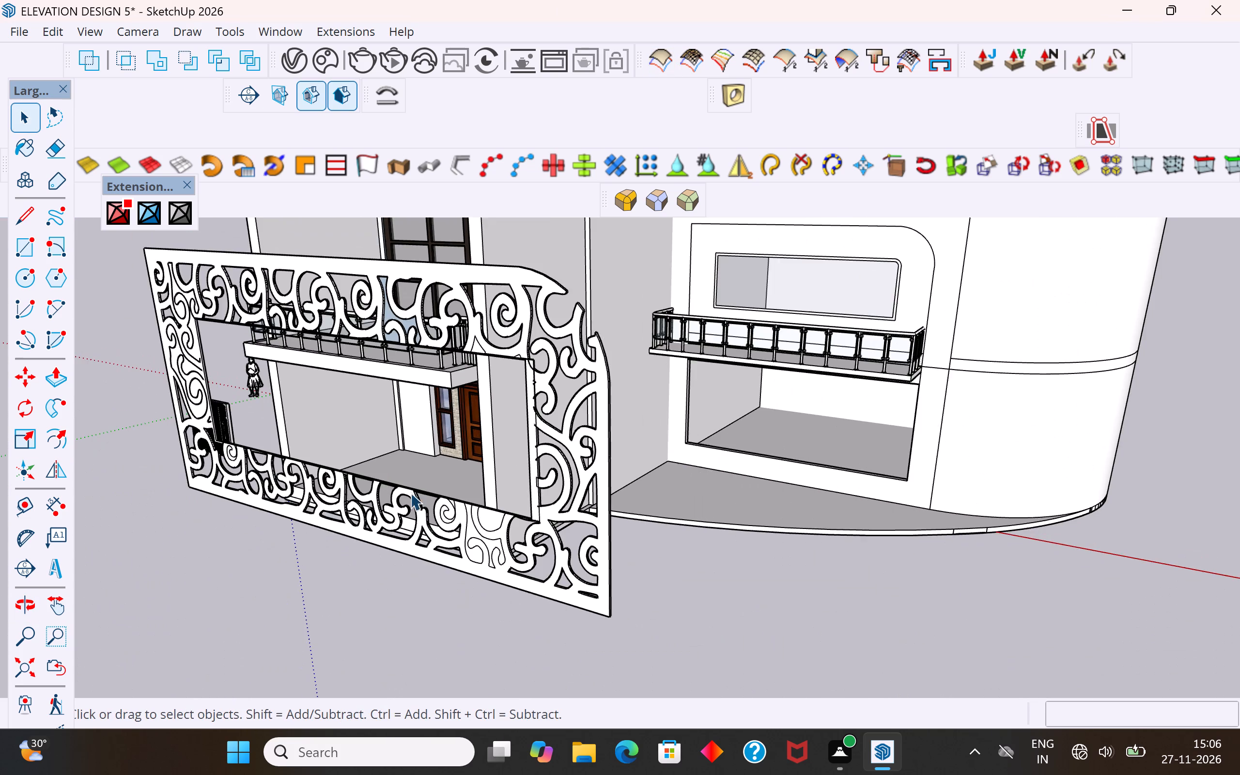
scroll(479, 511, up, 15)
click(469, 539)
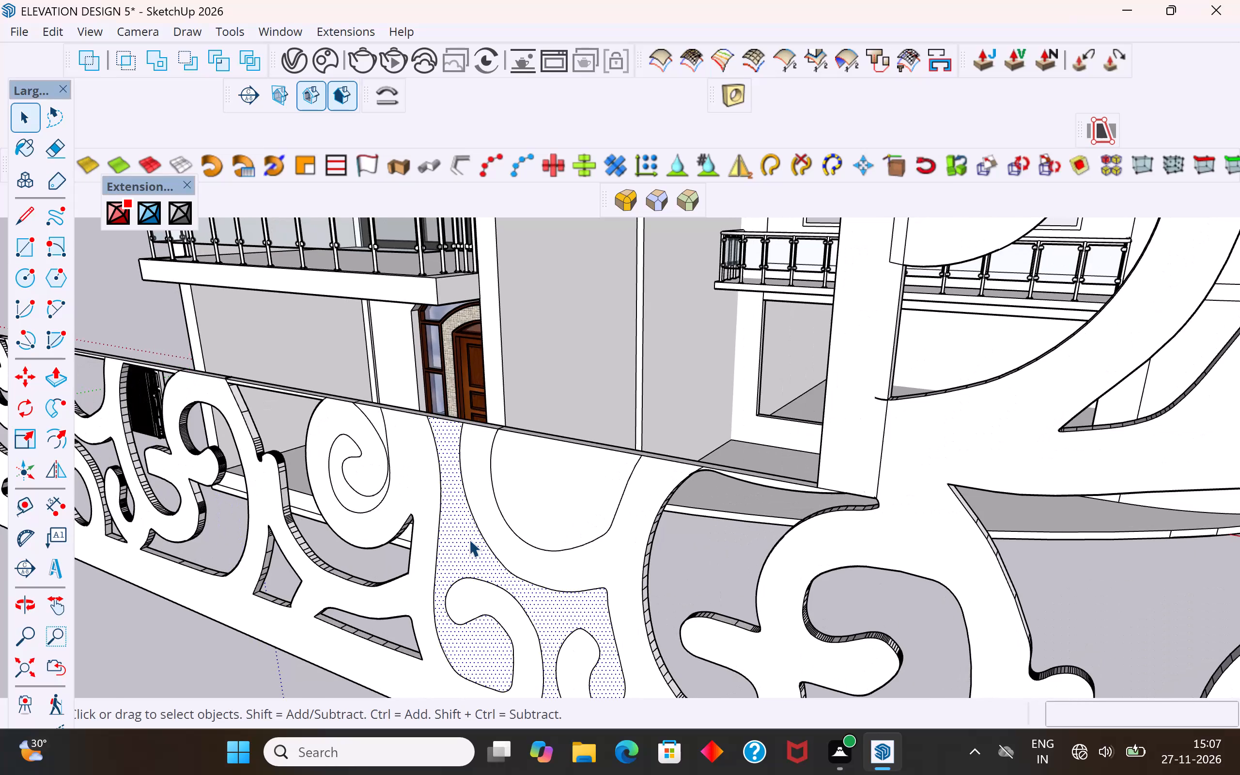
middle_drag(470, 539, 642, 454)
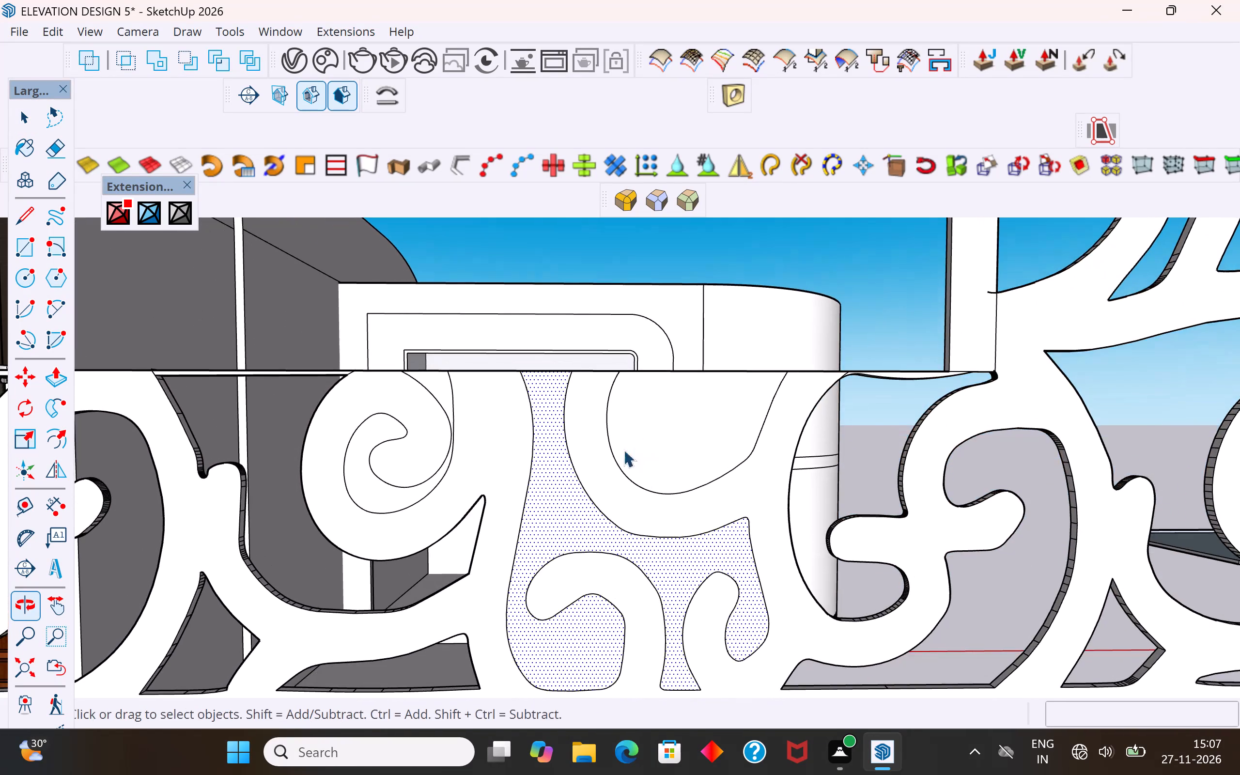
scroll(531, 386, up, 9)
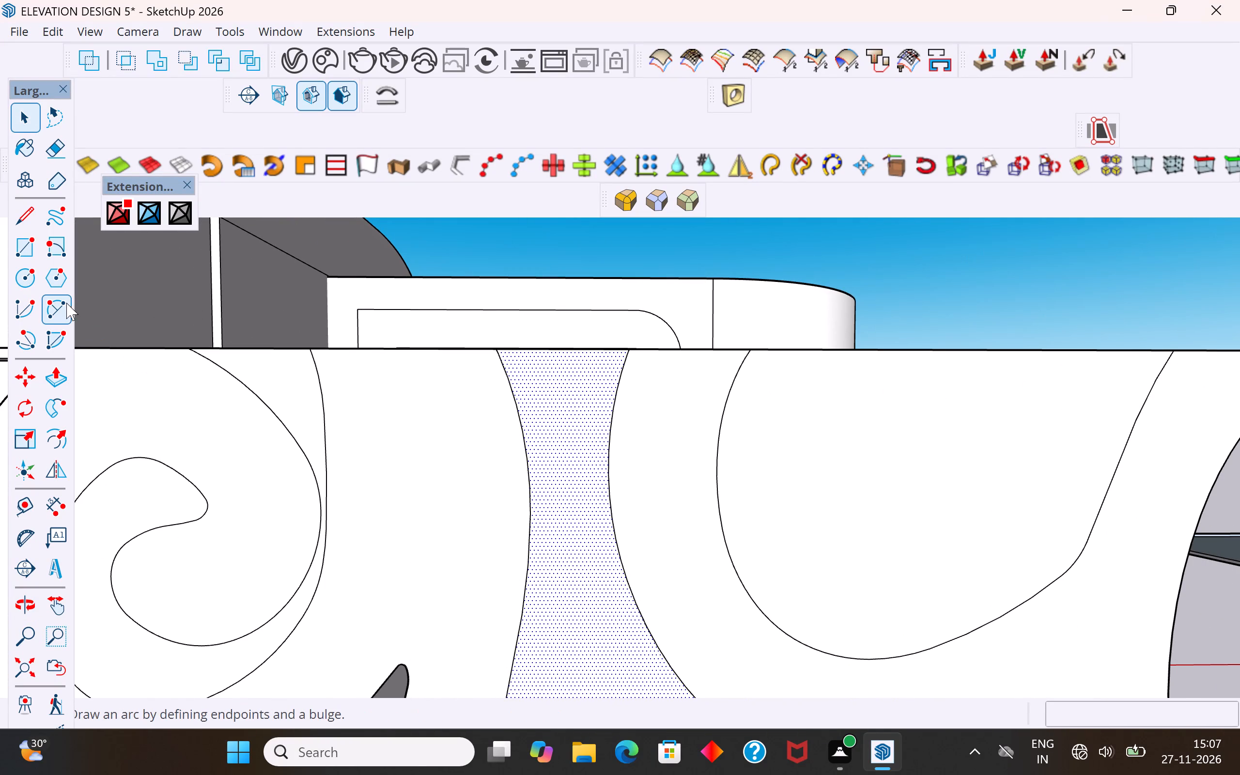
click(64, 303)
click(515, 404)
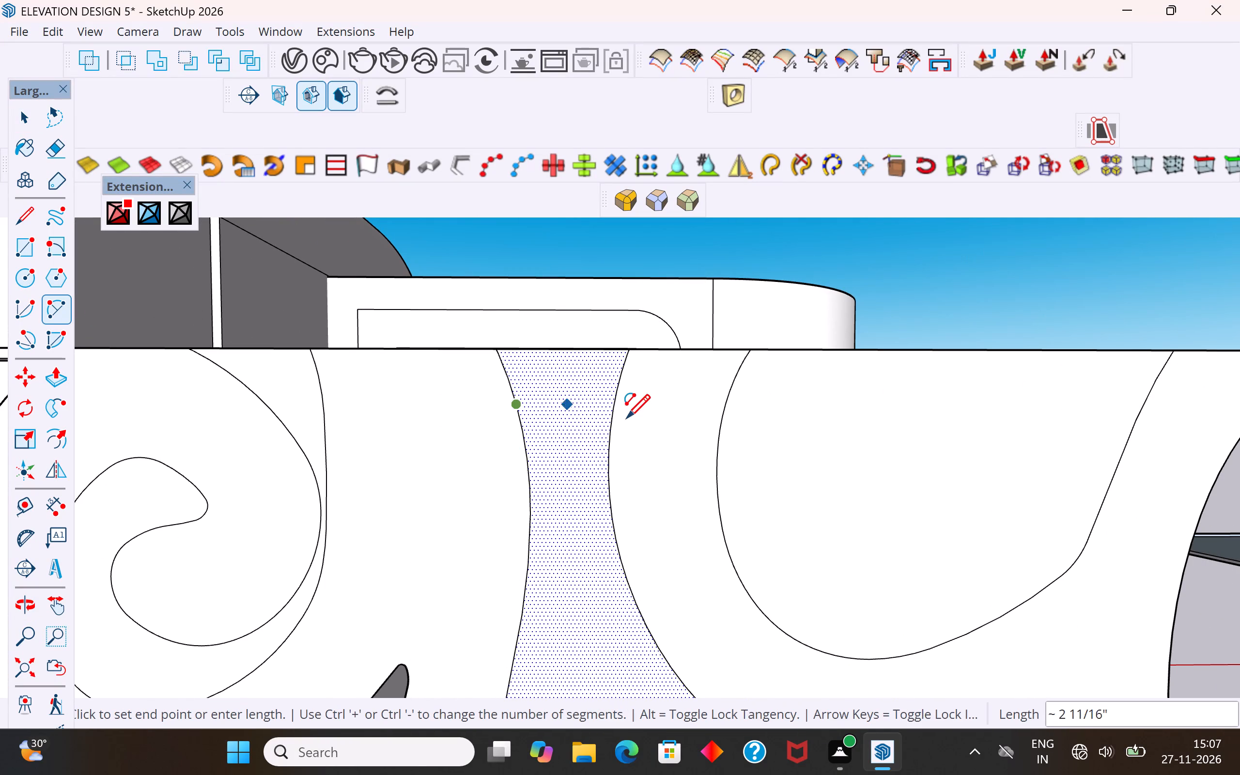
click(611, 412)
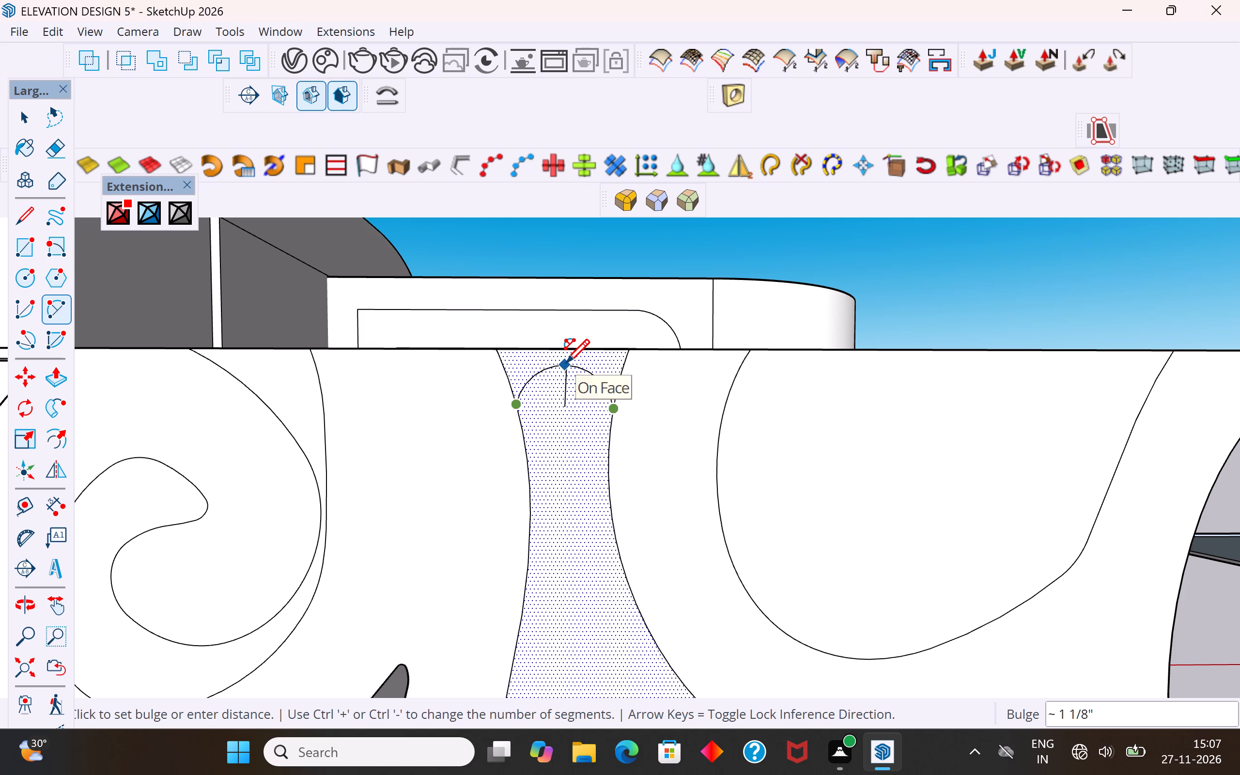
click(566, 364)
Delete the leftover neck edges between the new arc and the inner border on the side facing the spiral.
click(24, 118)
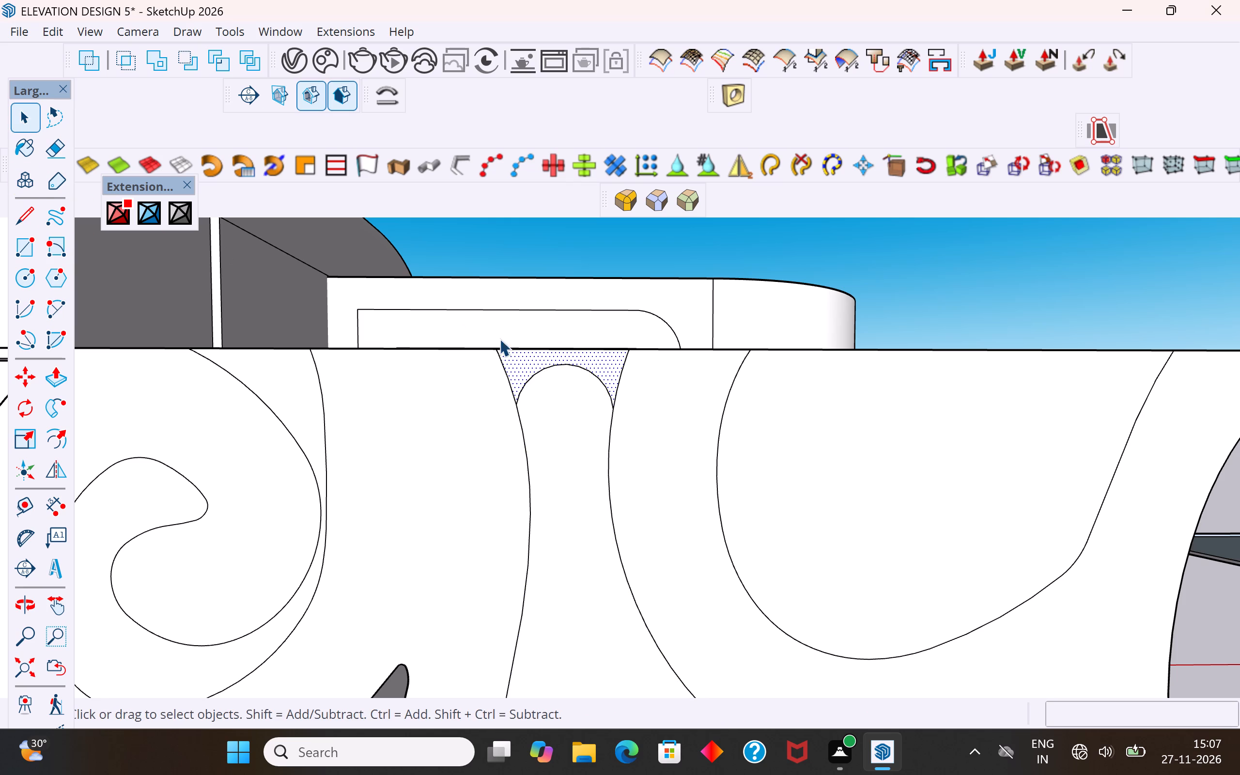
click(504, 368)
key(Delete)
click(509, 383)
key(Delete)
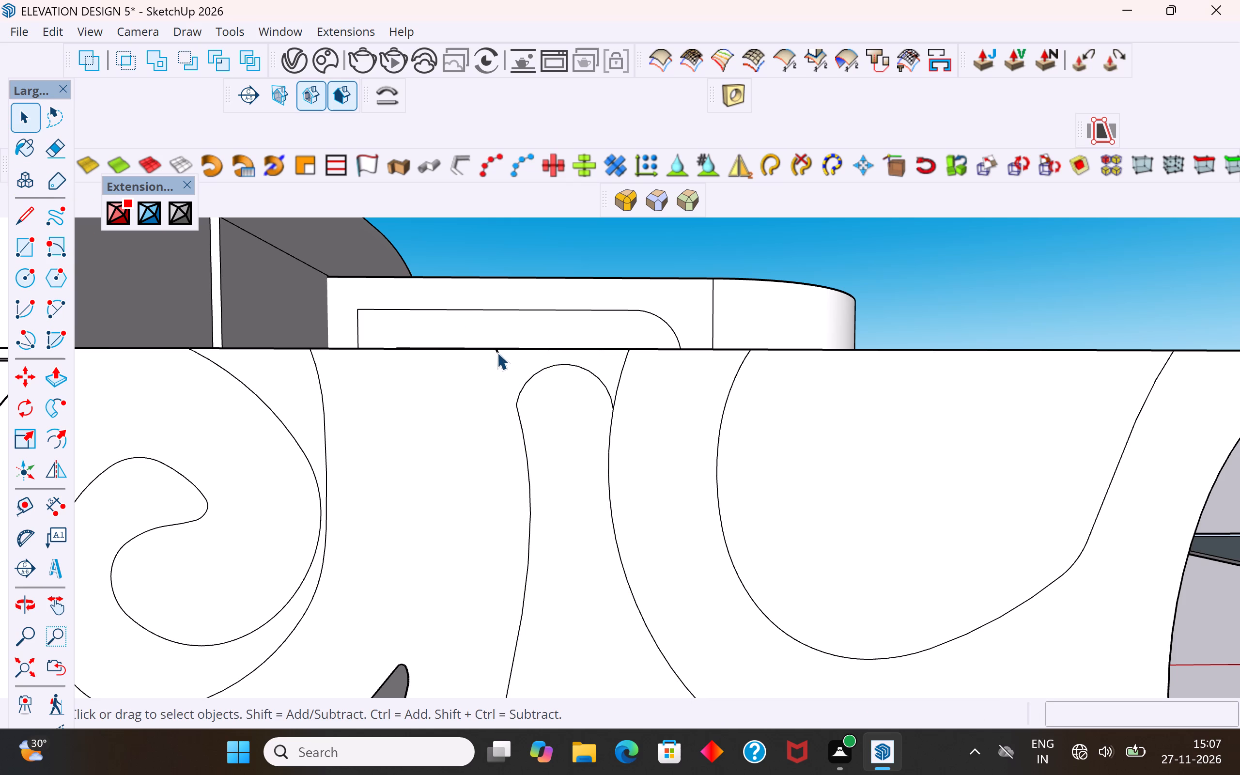
click(497, 352)
key(Delete)
Delete the leftover neck edges above the arc on the side facing the U-shaped outline, plus the stub remaining on the spiral side.
click(621, 373)
key(Delete)
scroll(621, 372, up, 2)
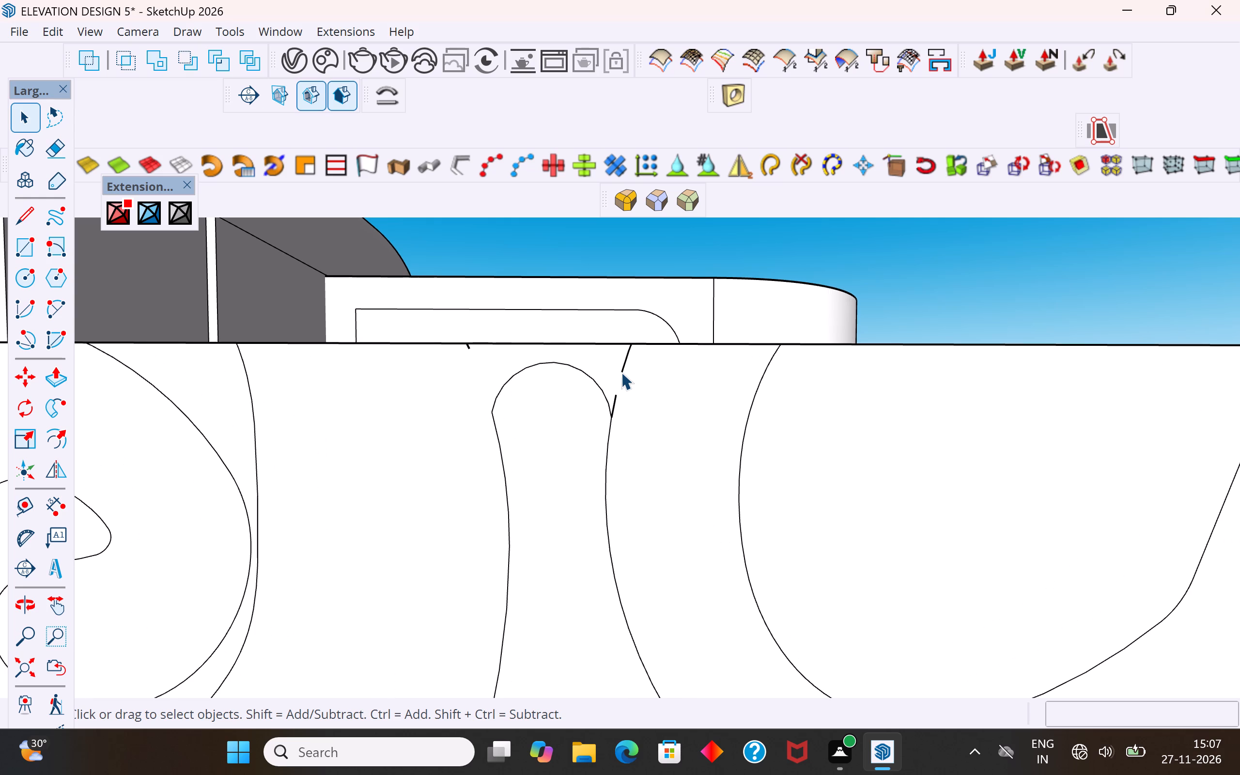
scroll(621, 372, up, 1)
click(626, 361)
key(Delete)
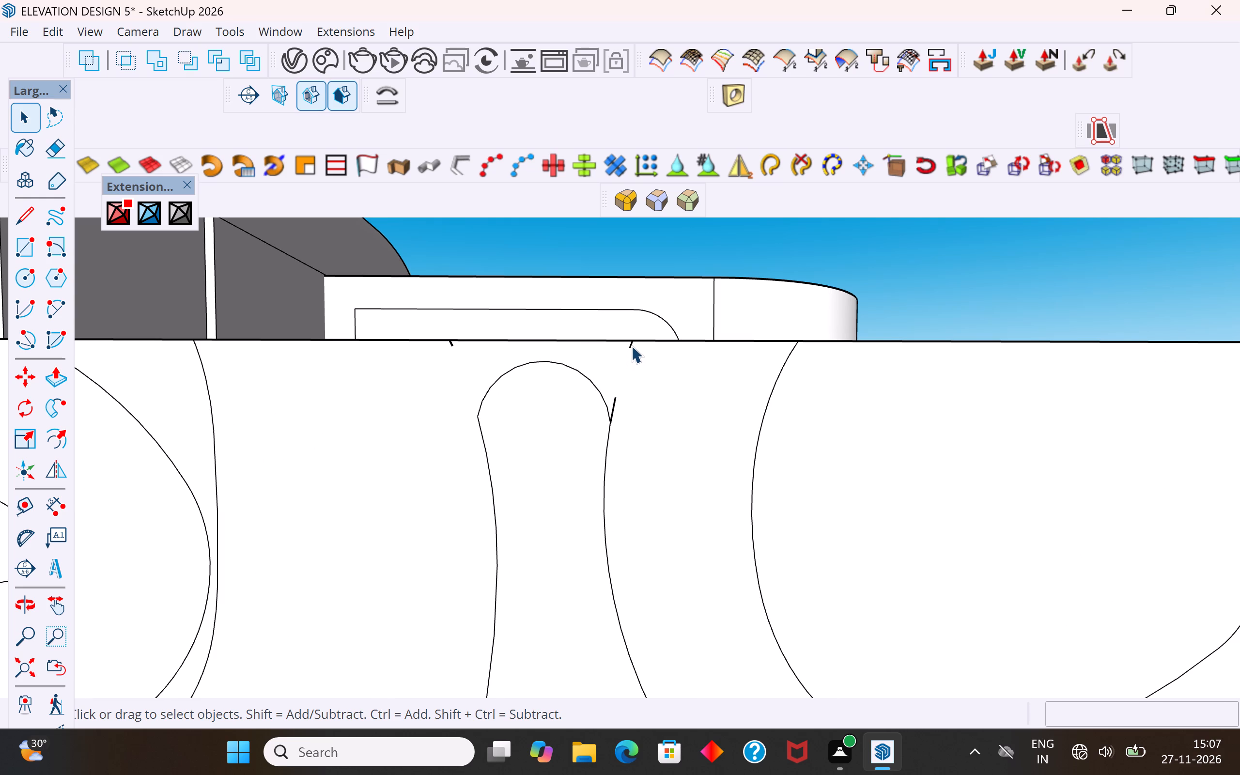
click(631, 345)
key(Delete)
click(615, 404)
key(Delete)
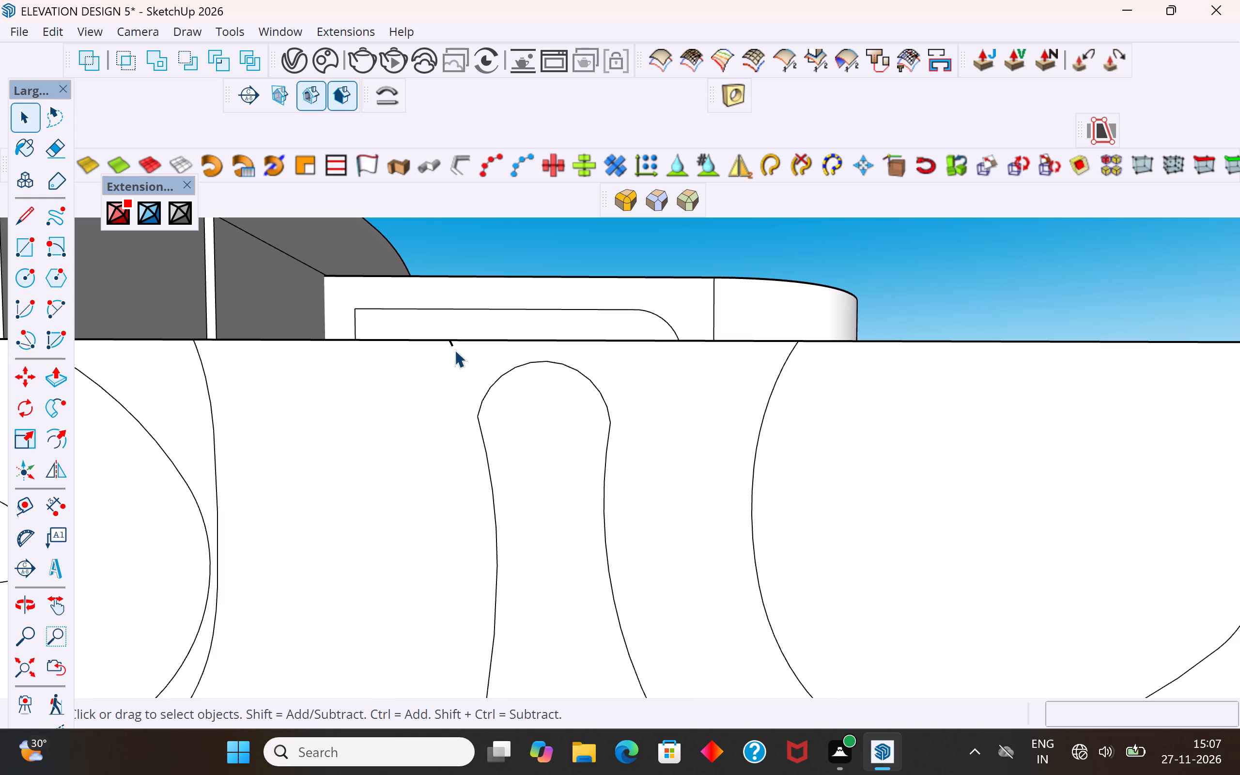
click(450, 341)
key(Delete)
Push the branching outline's face about 3/4" through the screen's thickness.
click(574, 424)
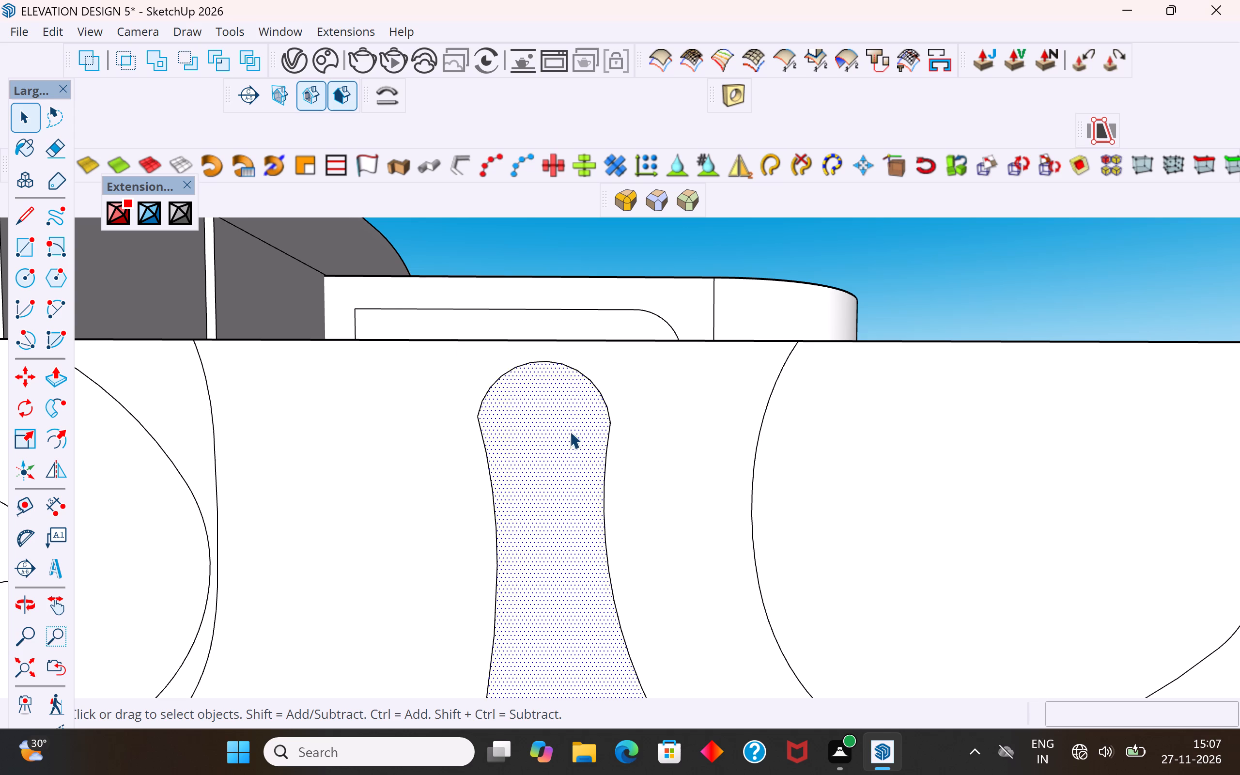
scroll(569, 431, down, 14)
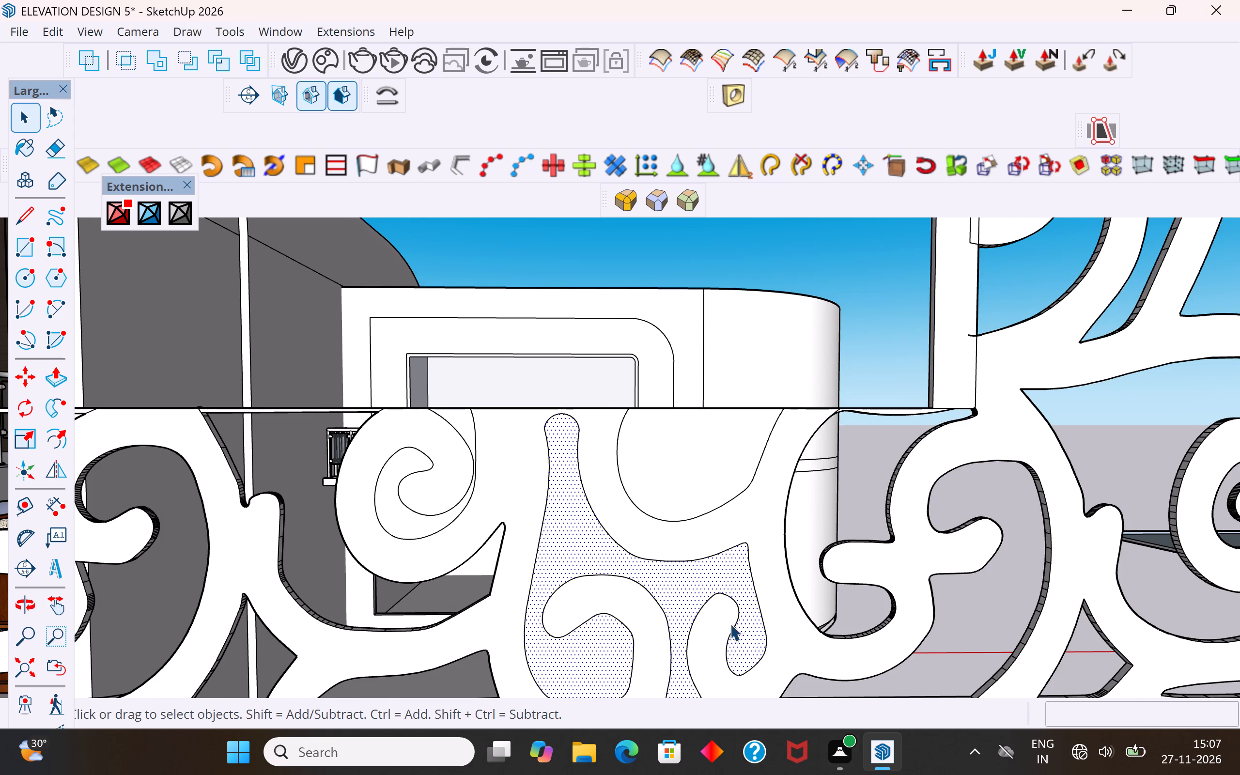
middle_drag(725, 629, 499, 740)
scroll(574, 430, up, 5)
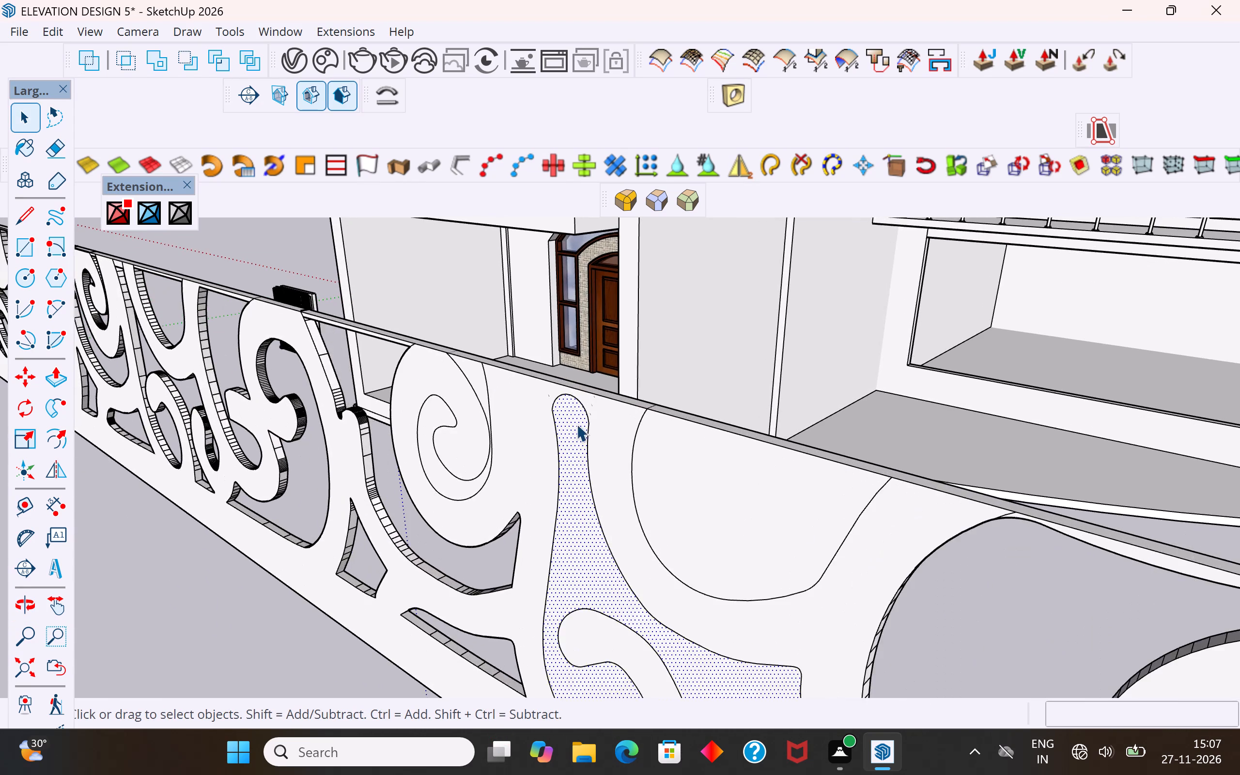
scroll(576, 424, up, 4)
click(64, 377)
middle_drag(578, 403, 576, 406)
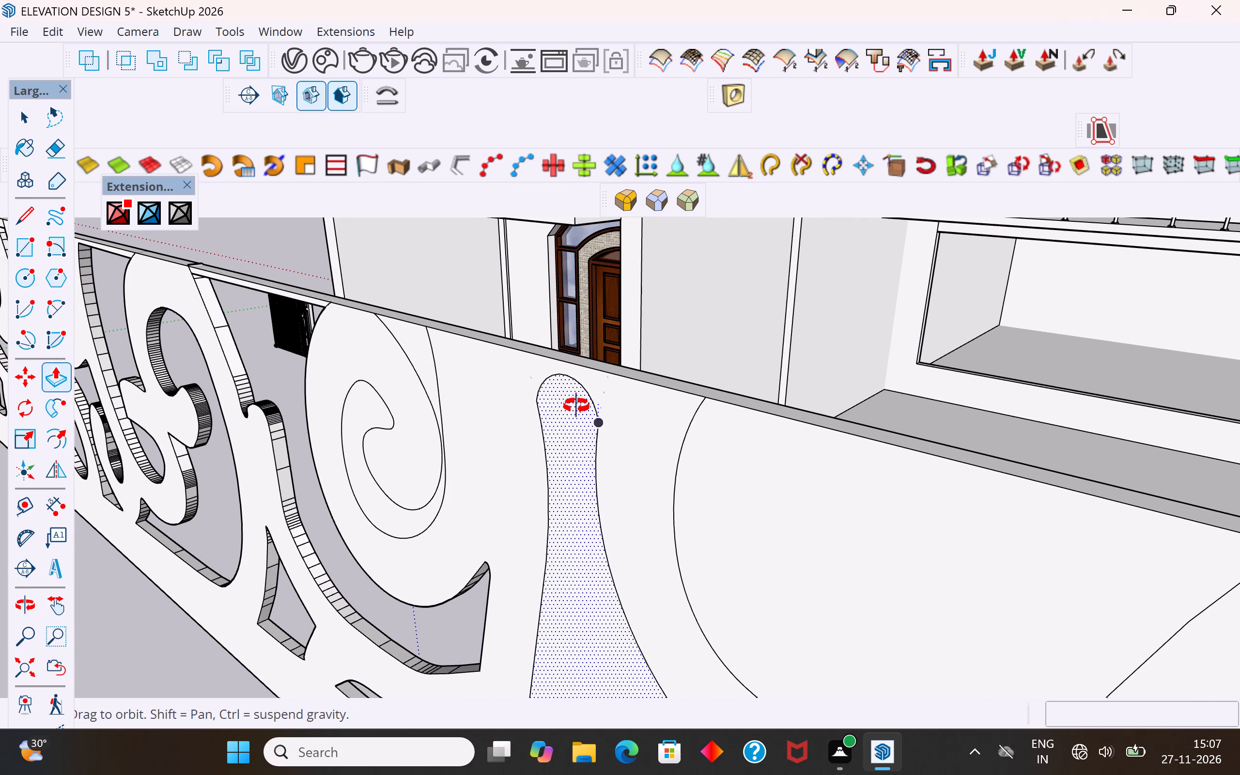
middle_drag(576, 406, 539, 475)
click(527, 475)
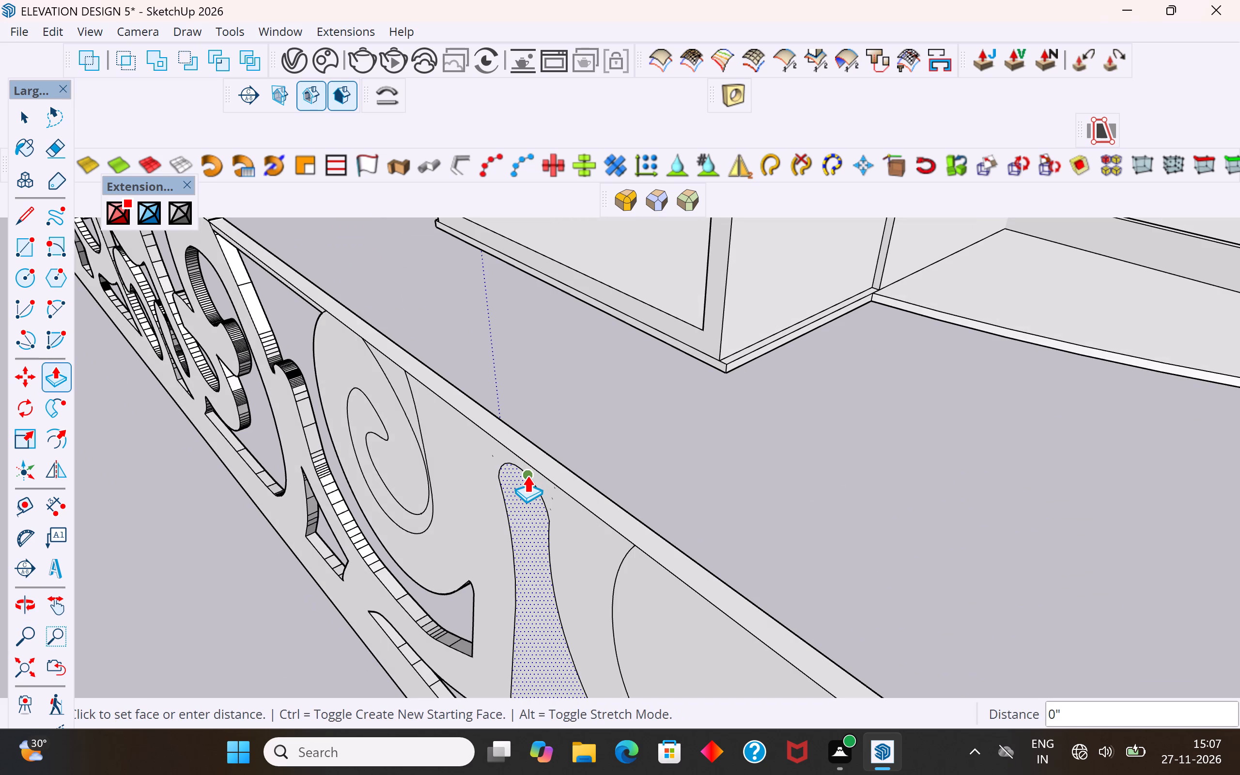
middle_drag(548, 456, 298, 452)
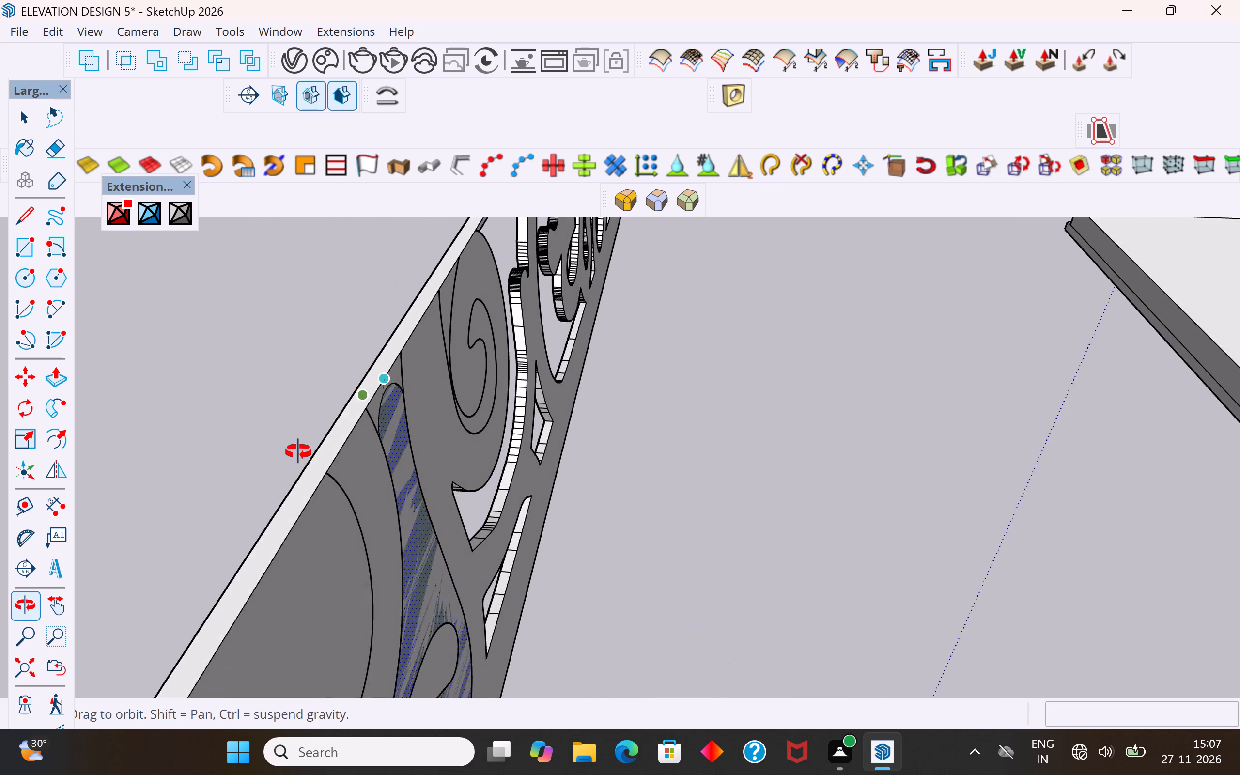
middle_drag(298, 452, 298, 451)
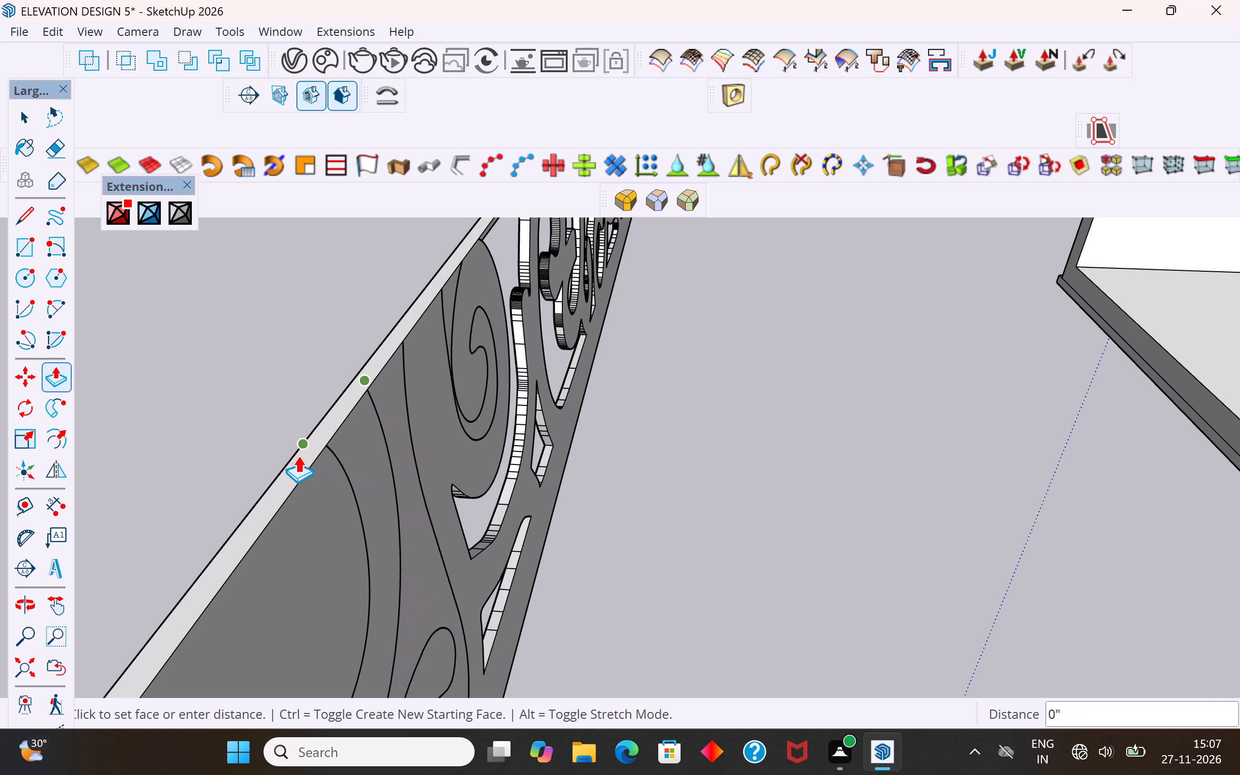
scroll(332, 465, up, 4)
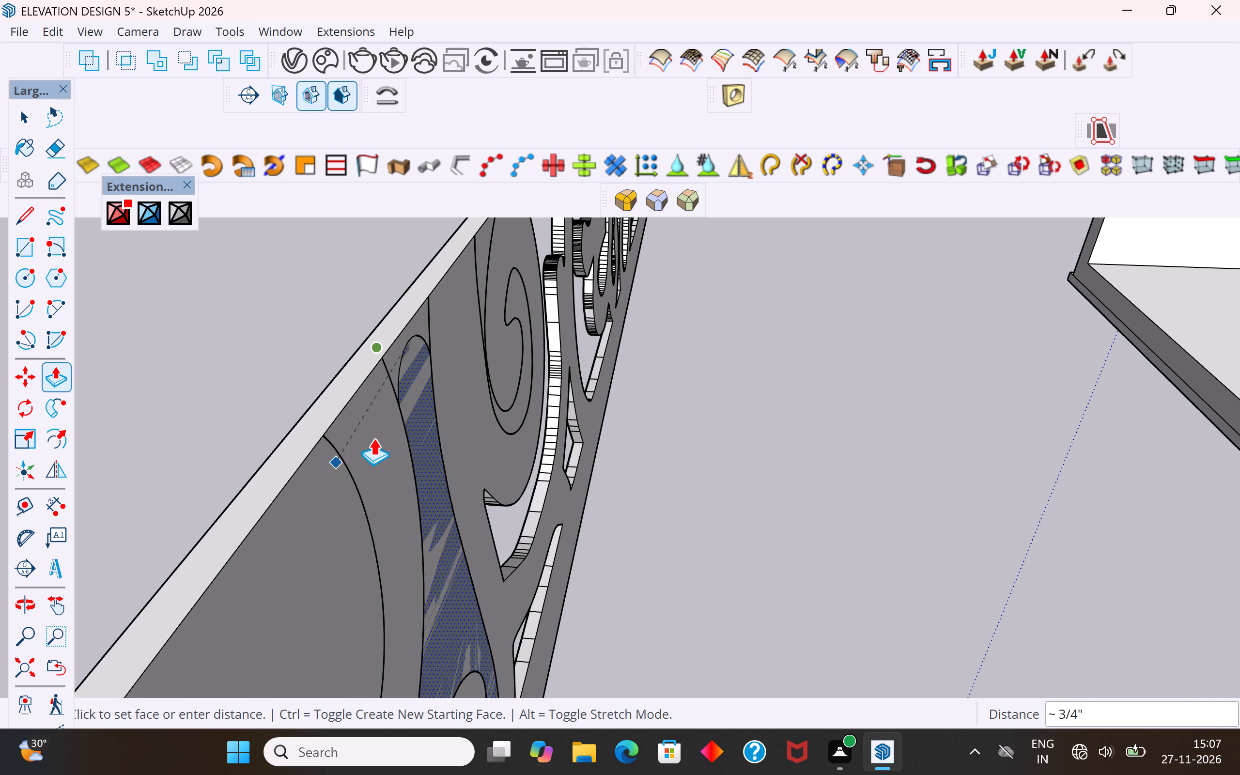
click(405, 403)
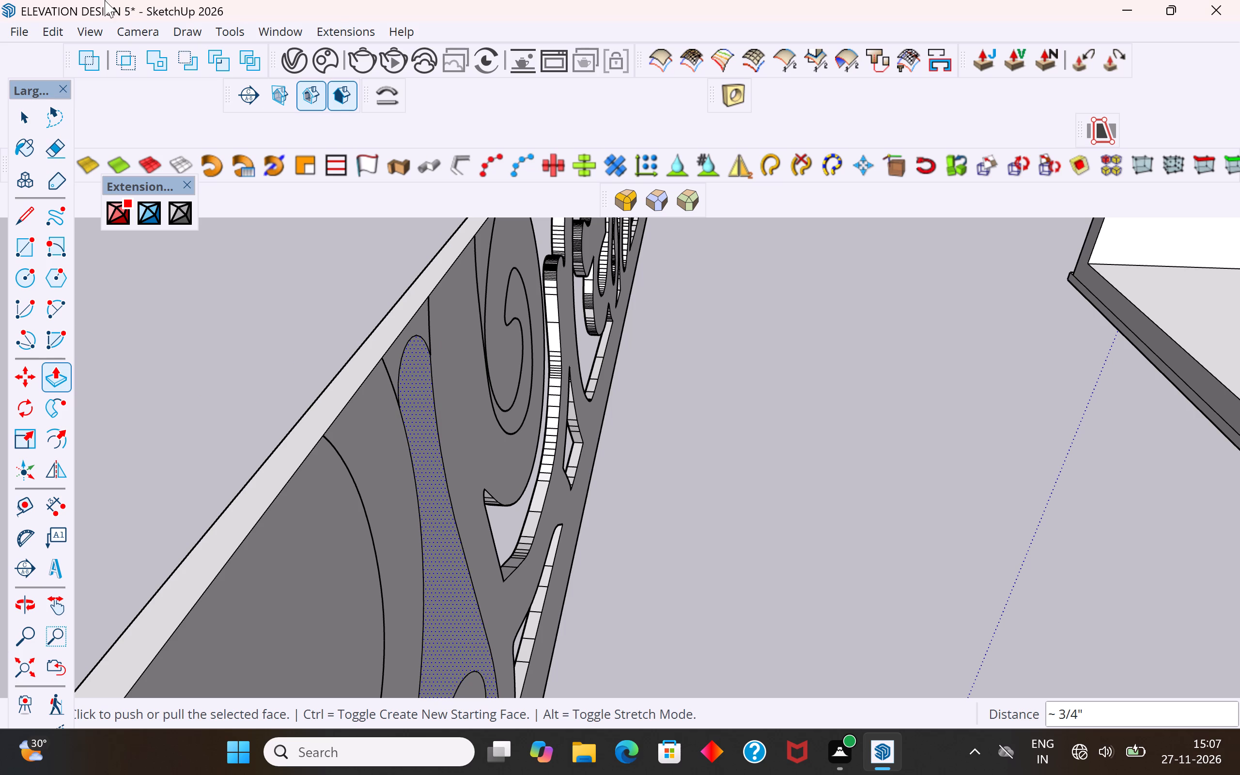
On the screen's reverse side, erase the branching outline's leftover neck edges between arc and inner border, facing the U-shaped outline.
click(16, 112)
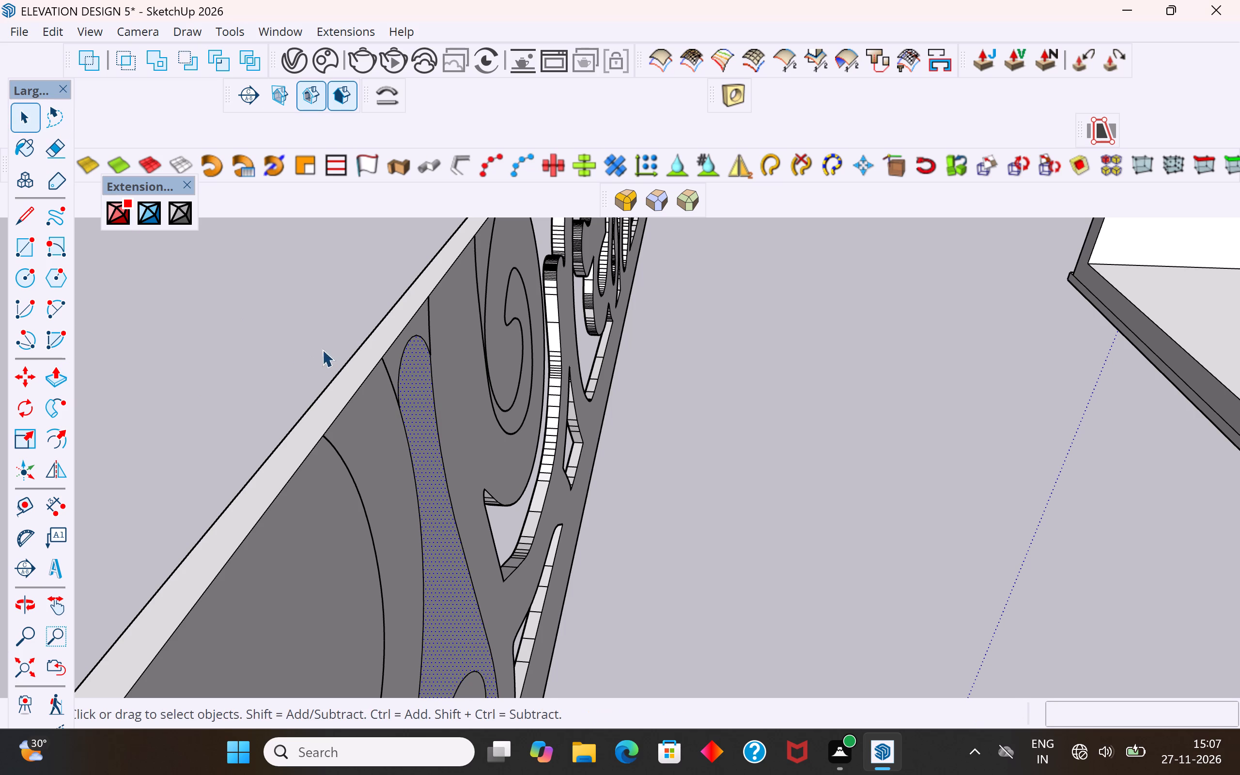
click(306, 334)
middle_drag(430, 392, 377, 330)
scroll(361, 387, down, 4)
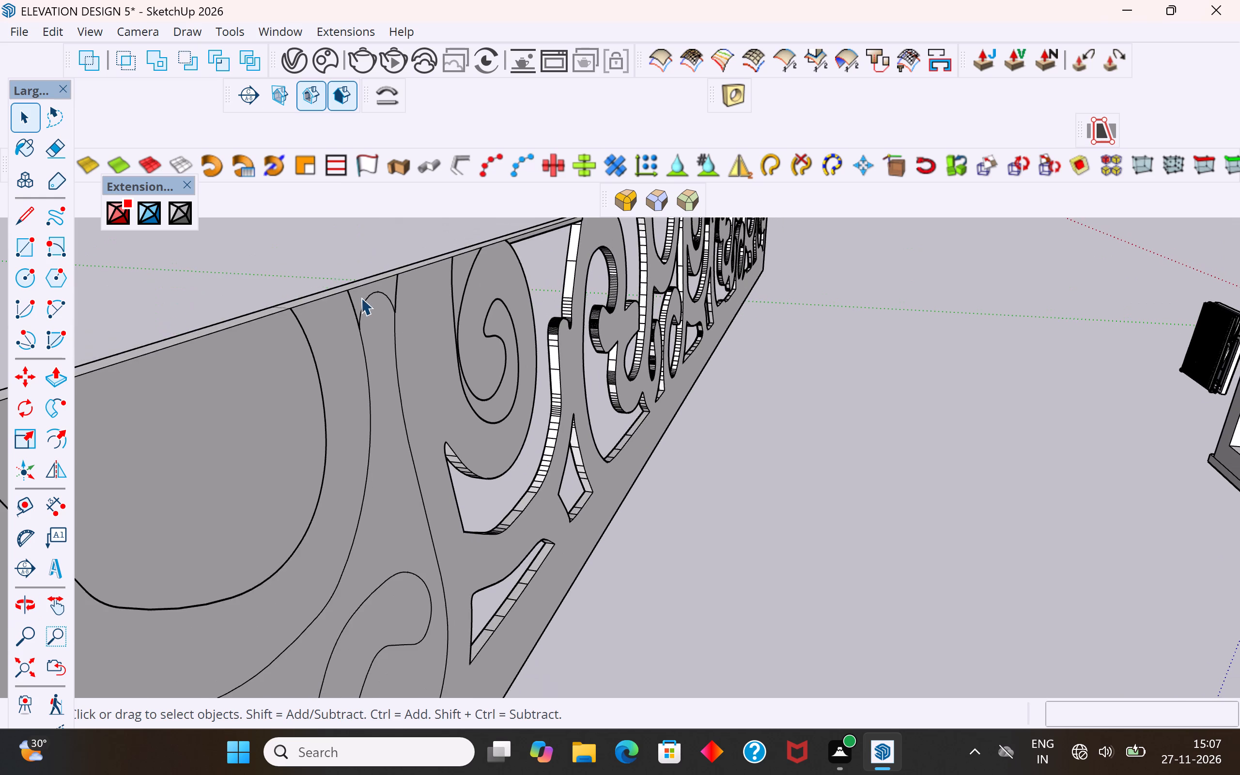
scroll(360, 284, up, 5)
scroll(359, 272, down, 4)
middle_drag(358, 283, 316, 257)
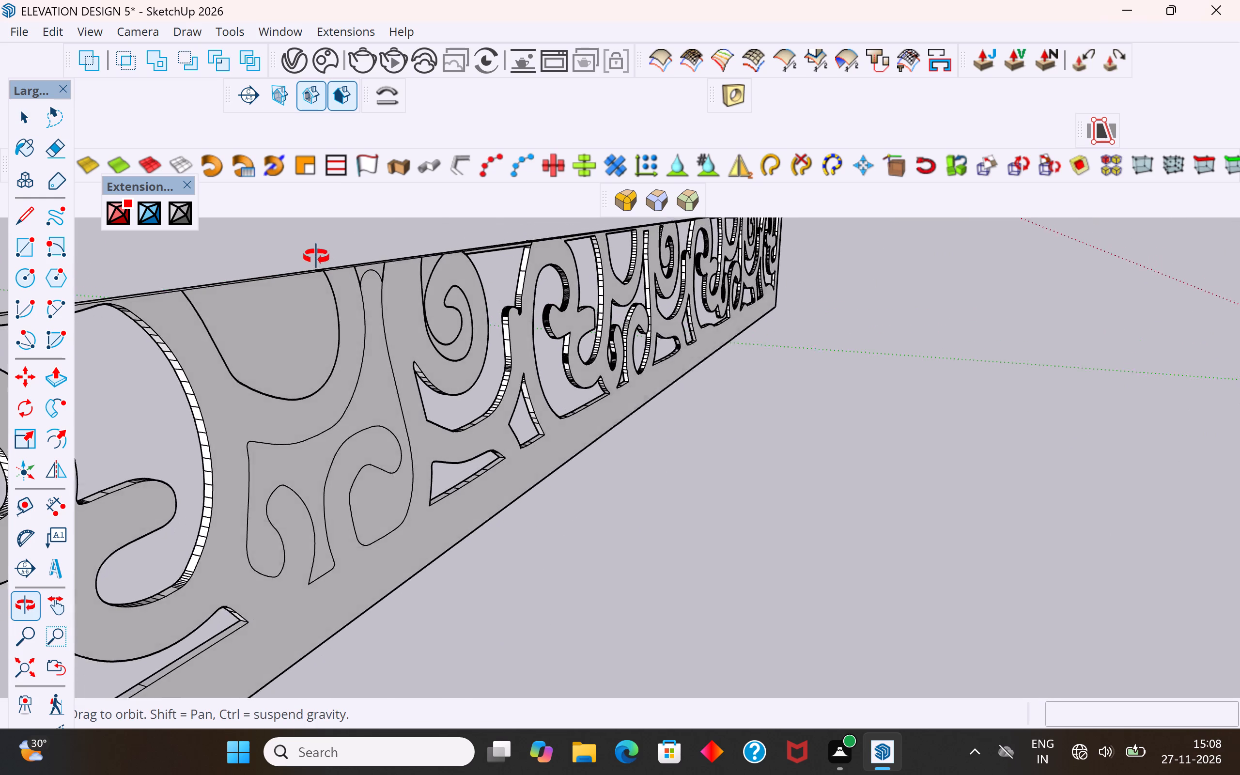
middle_drag(316, 257, 318, 257)
scroll(343, 244, up, 1)
scroll(343, 244, down, 2)
middle_drag(354, 251, 332, 278)
scroll(325, 232, up, 1)
middle_drag(358, 246, 331, 230)
scroll(290, 230, up, 1)
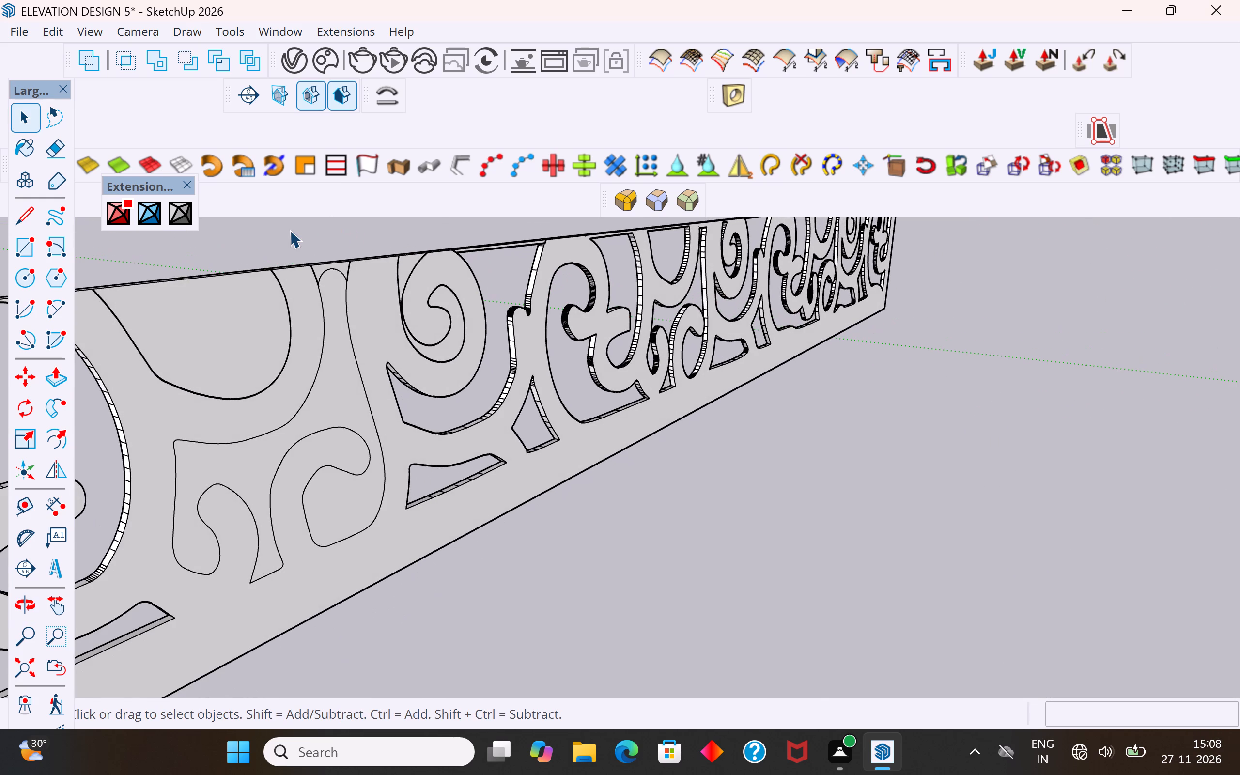
click(422, 464)
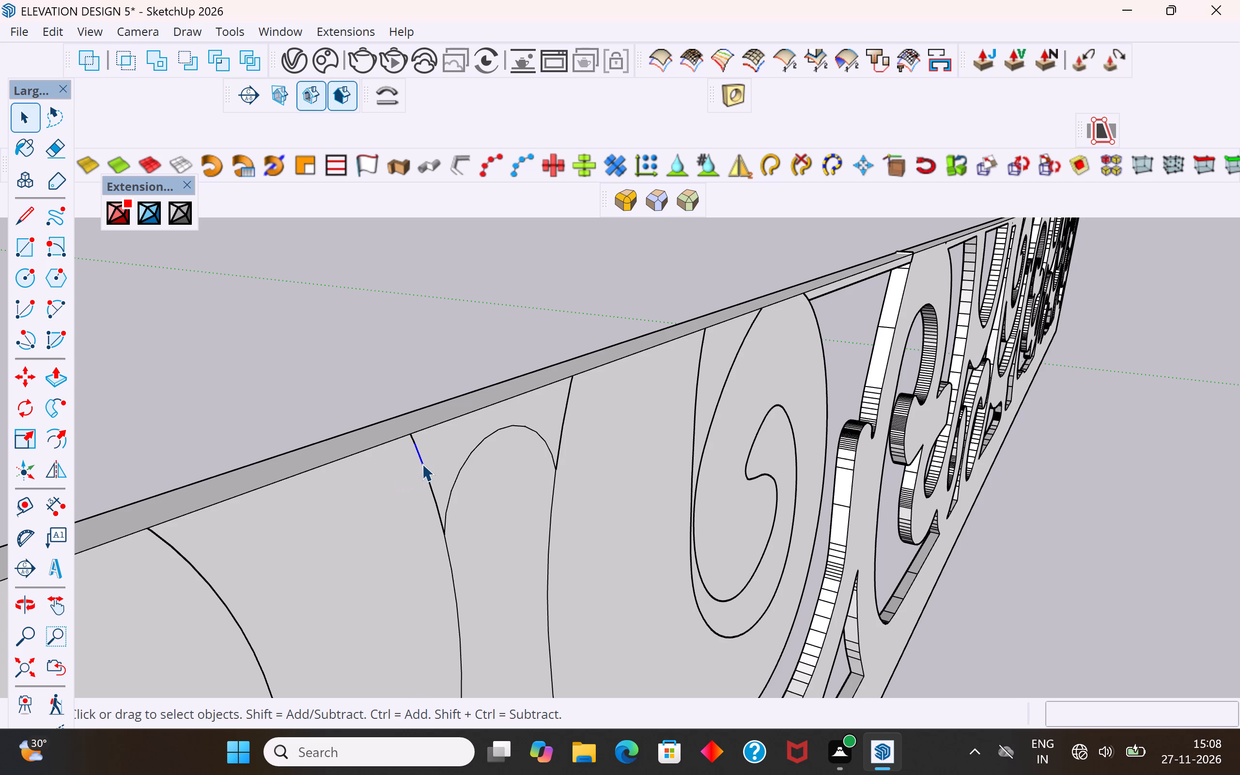
key(Delete)
click(429, 484)
key(Delete)
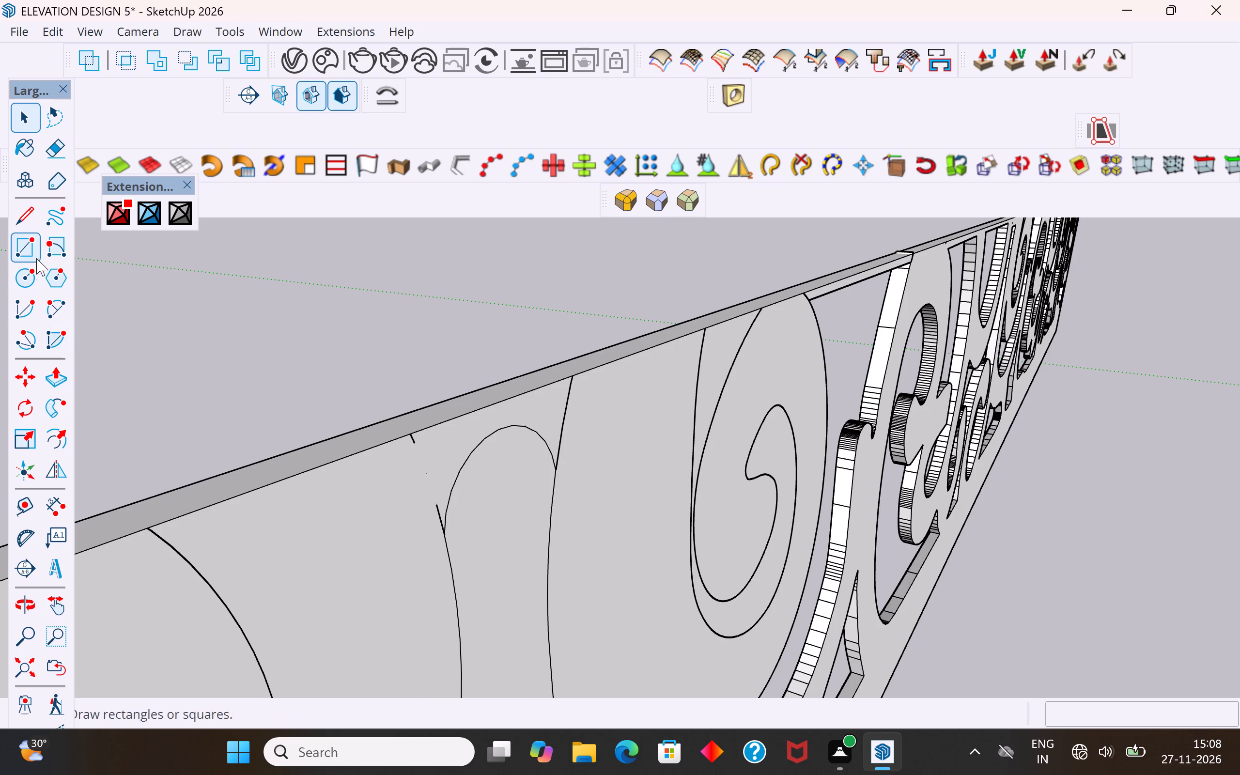
click(57, 156)
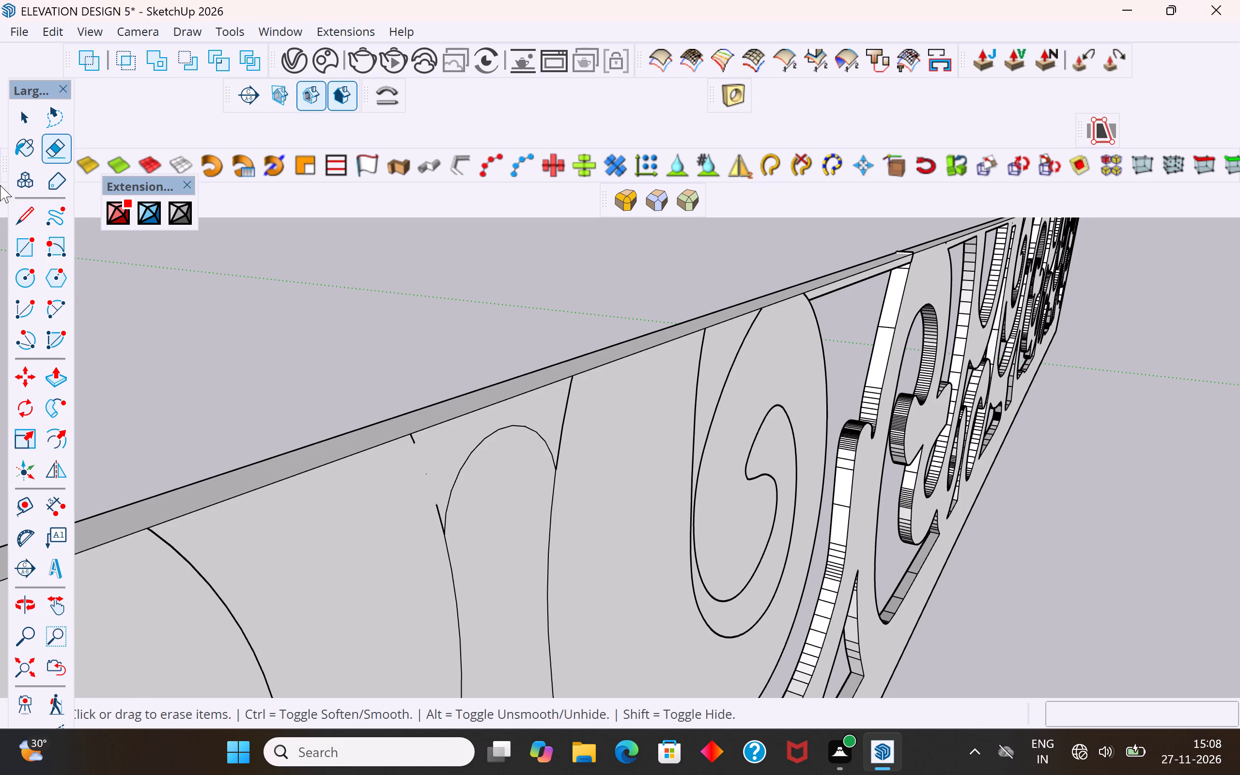
scroll(407, 436, up, 4)
click(417, 439)
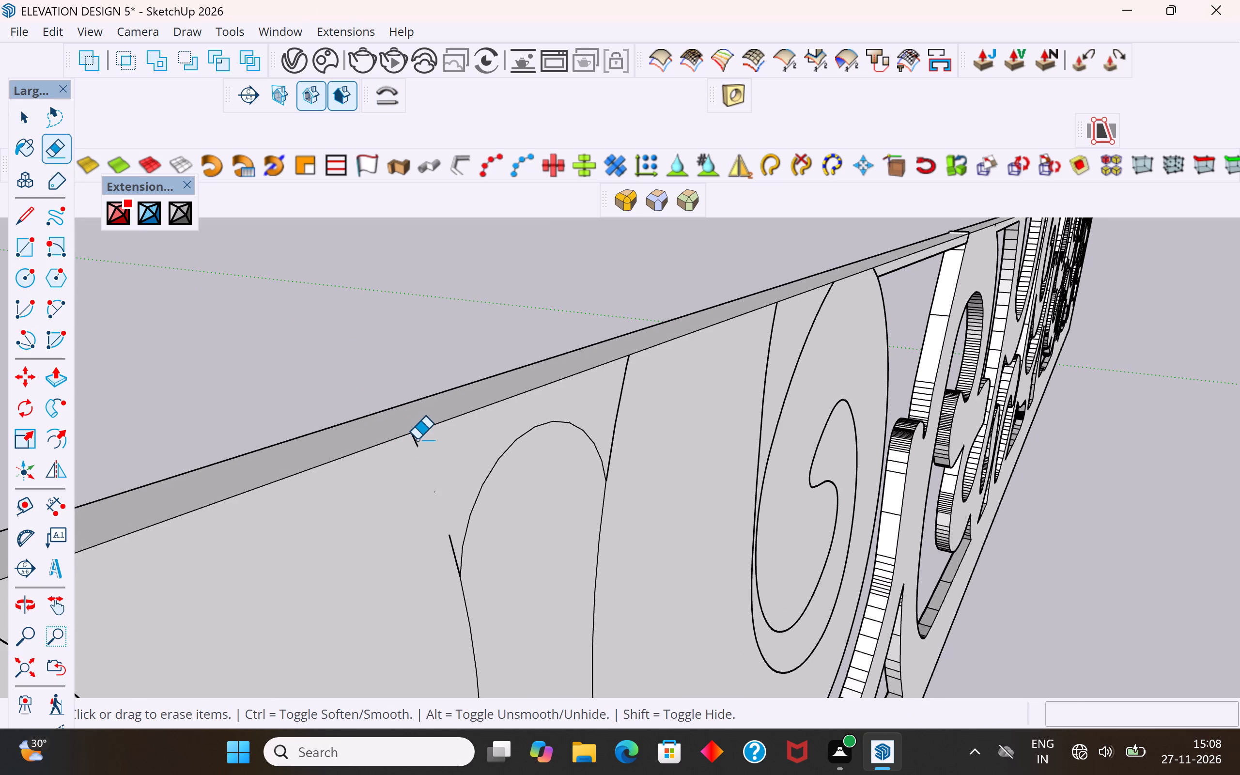
click(451, 540)
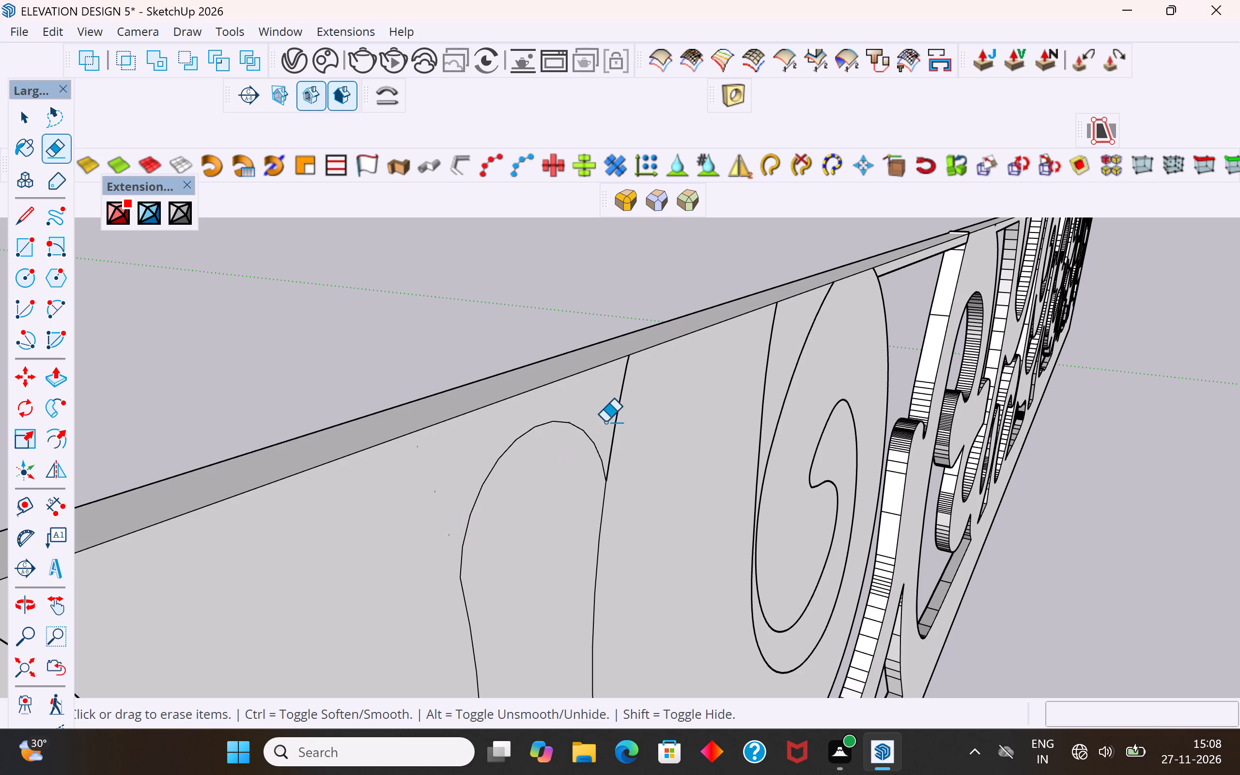
Erase the reverse-side neck edges above the arc facing the spiral, plus the stray fragments around the arc.
click(613, 436)
click(619, 396)
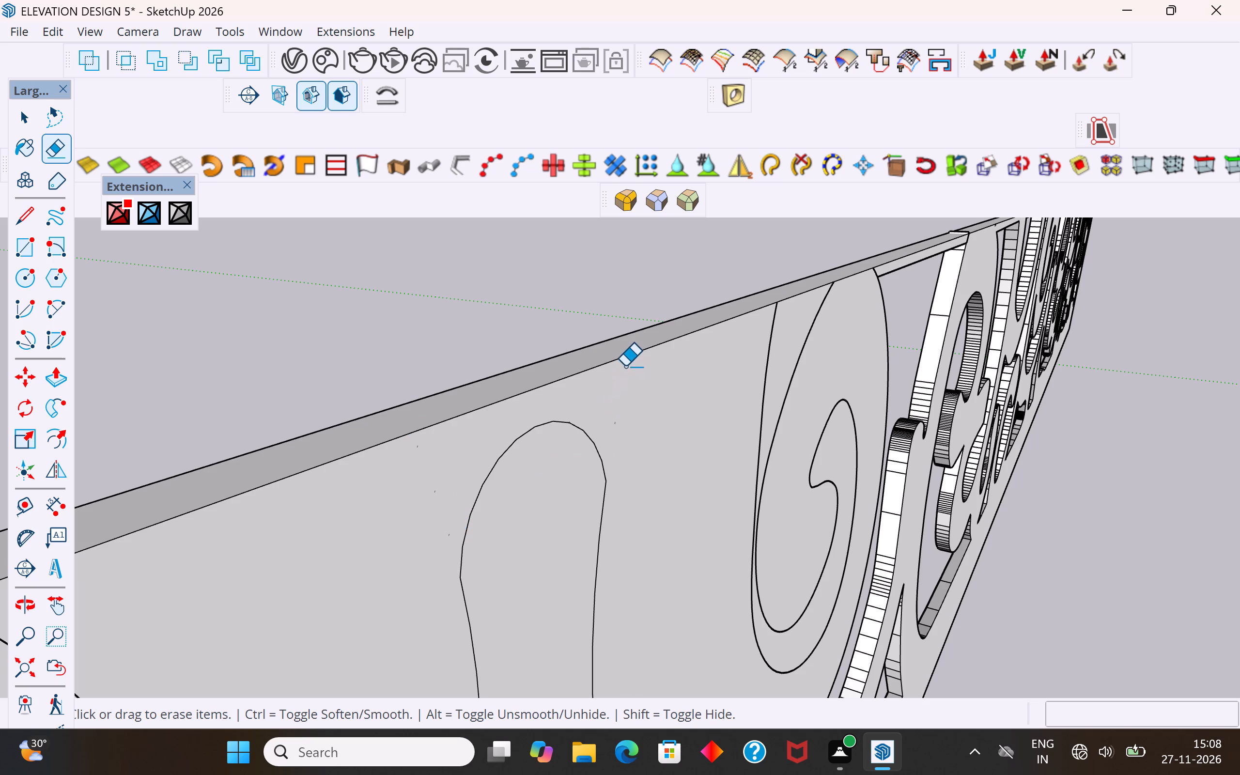
click(625, 365)
drag(415, 443, 424, 473)
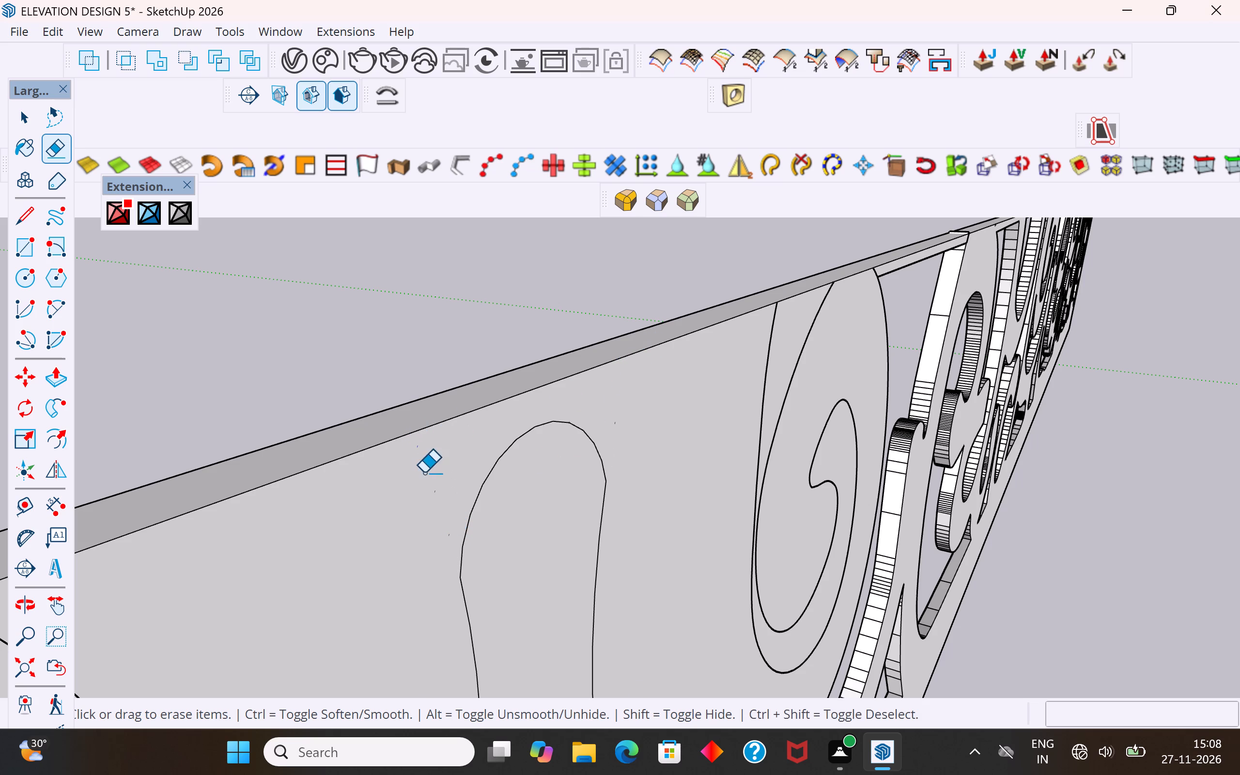
drag(424, 473, 451, 543)
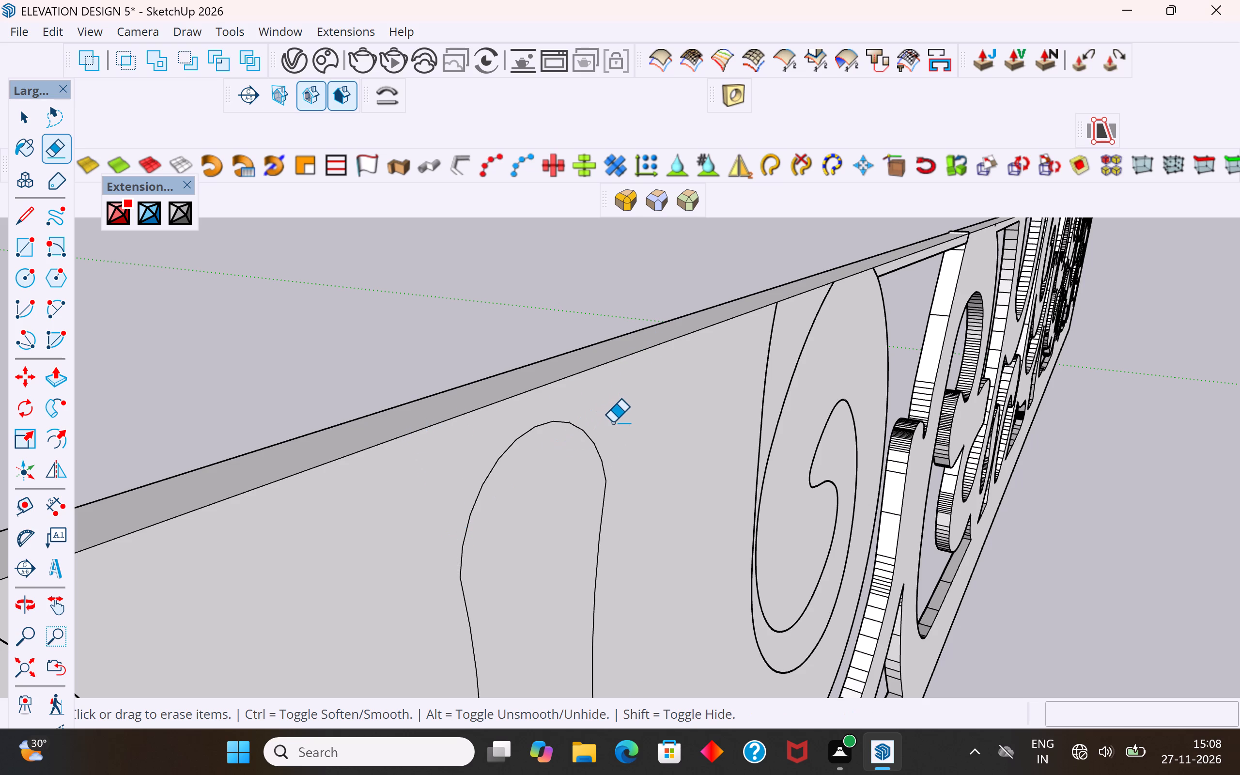
click(614, 422)
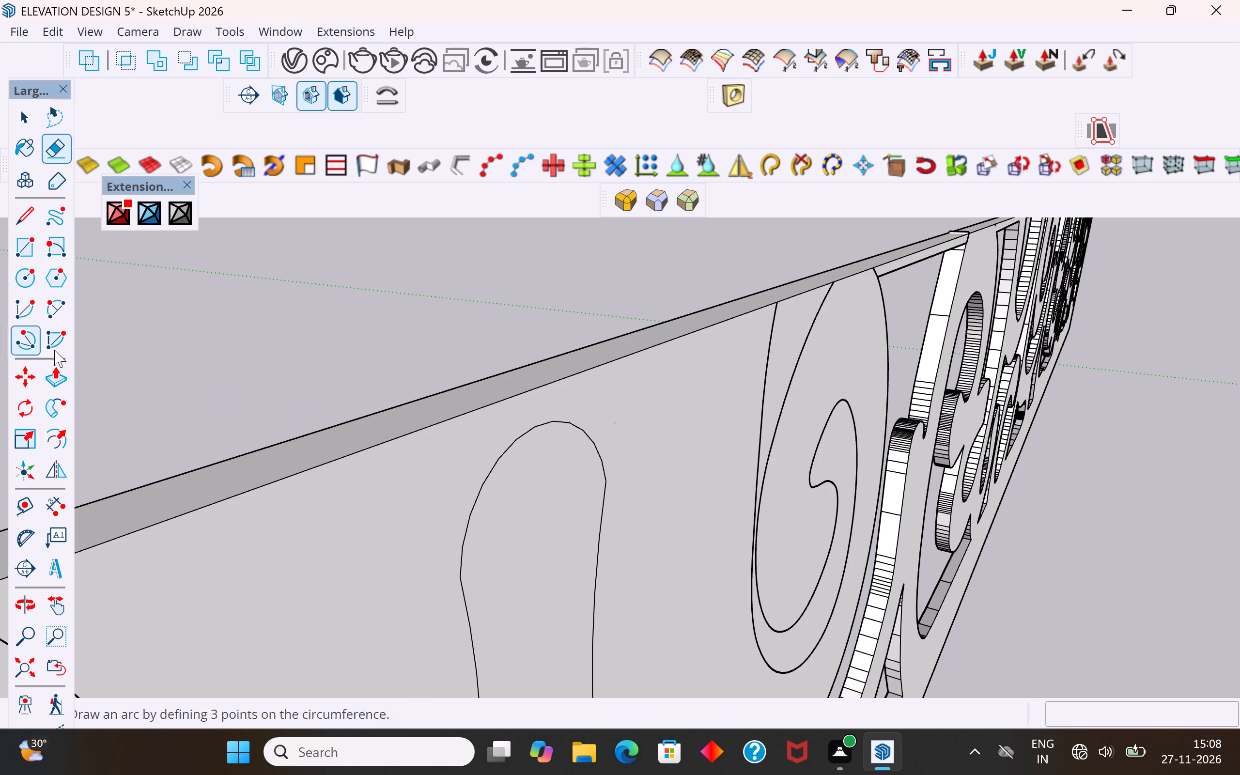
Delete the branching outline's face on the reverse side to open the cutout.
click(29, 128)
click(508, 537)
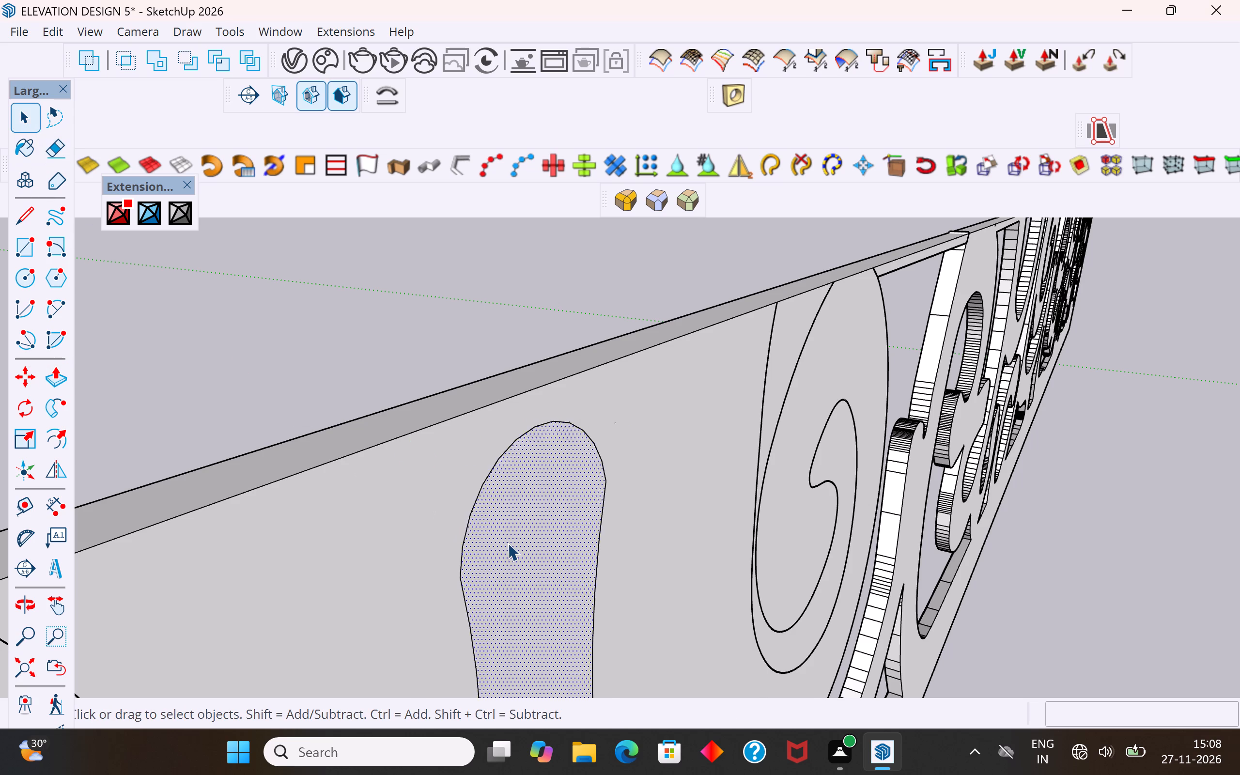
scroll(508, 543, down, 20)
scroll(508, 543, down, 2)
scroll(519, 530, up, 5)
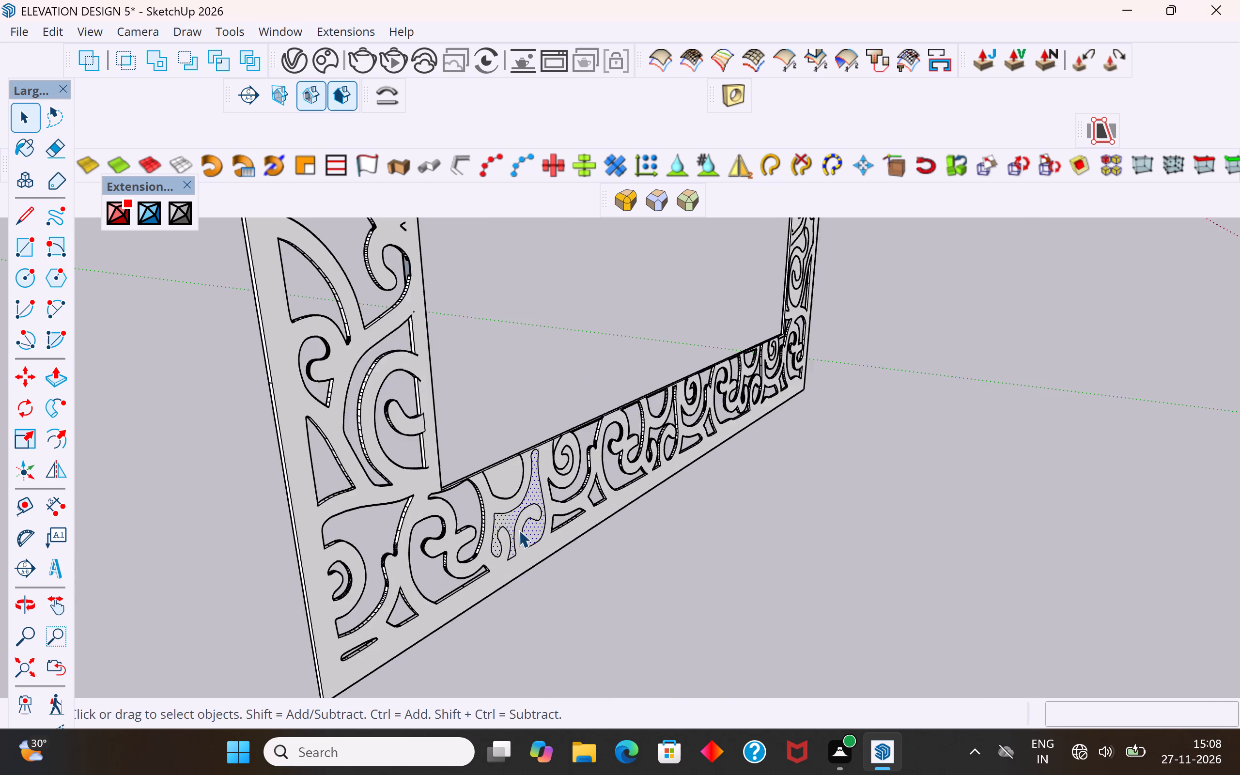
scroll(519, 530, up, 5)
key(Delete)
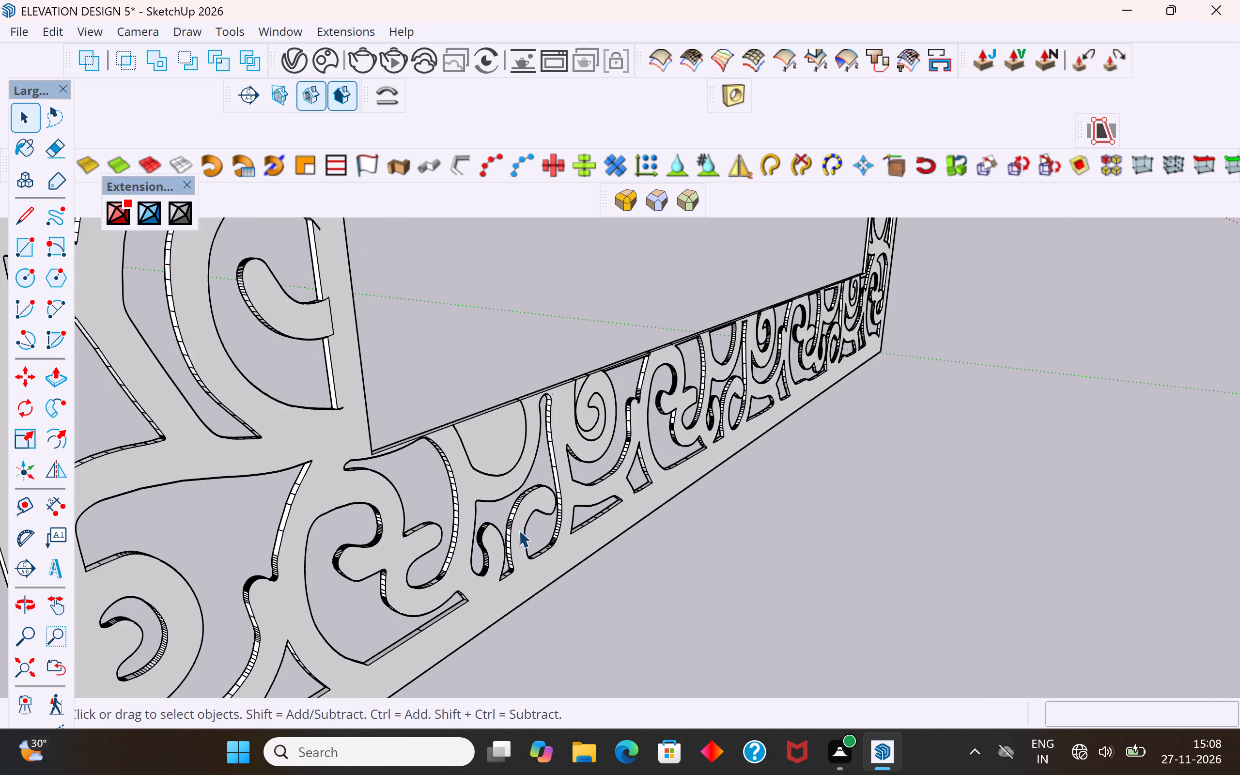
Draw a line about 11 13/16" long across the top of the U-shaped outline, just below the inner border.
scroll(515, 524, up, 1)
middle_drag(523, 525, 936, 538)
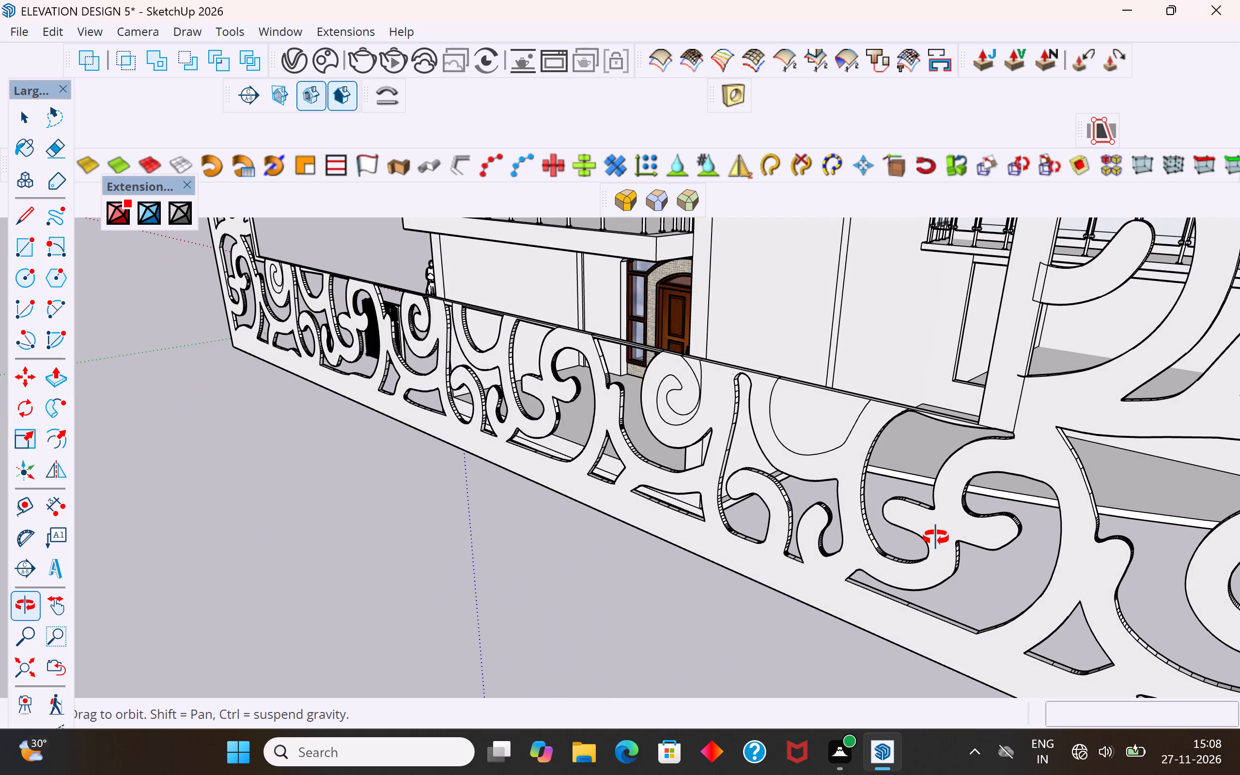
middle_drag(936, 538, 934, 537)
click(821, 445)
middle_drag(823, 445, 983, 427)
scroll(775, 383, up, 2)
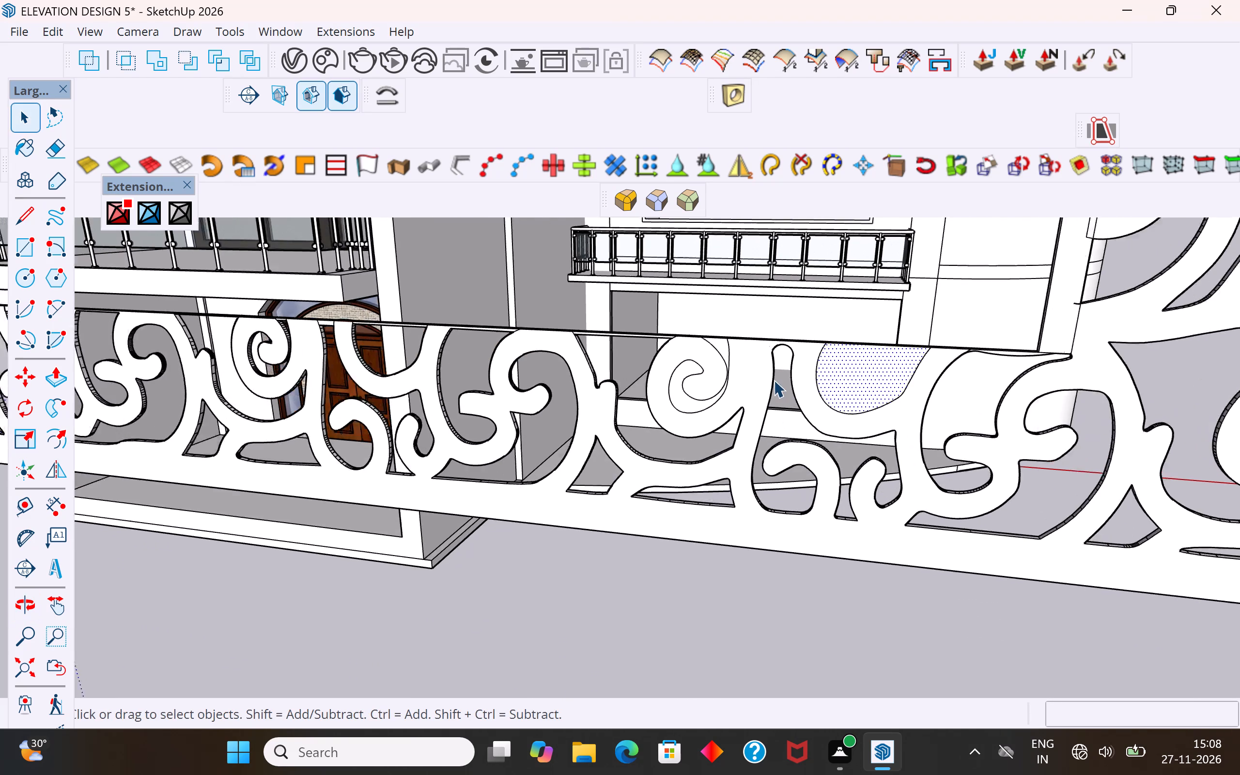
scroll(774, 380, up, 1)
middle_drag(927, 375, 998, 369)
scroll(941, 334, up, 4)
middle_drag(982, 325, 1018, 307)
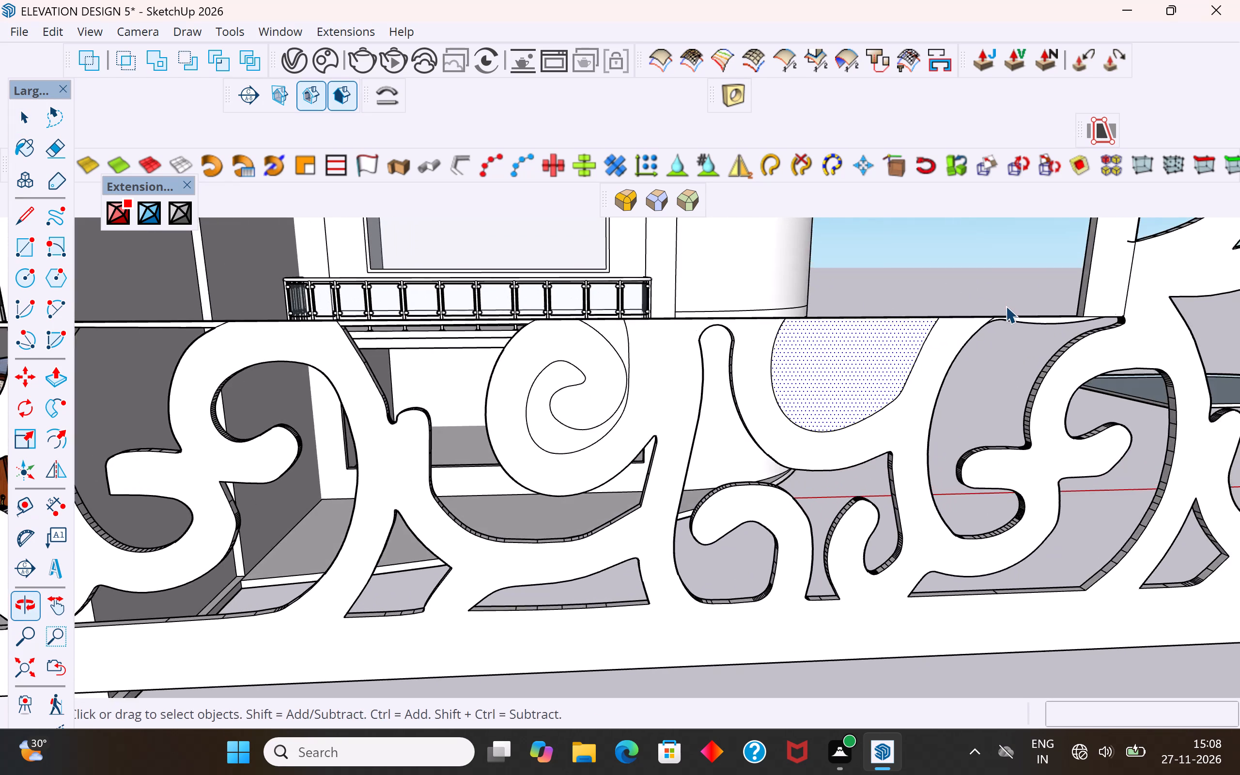
scroll(1006, 305, up, 3)
scroll(1006, 305, down, 3)
middle_drag(947, 340, 991, 333)
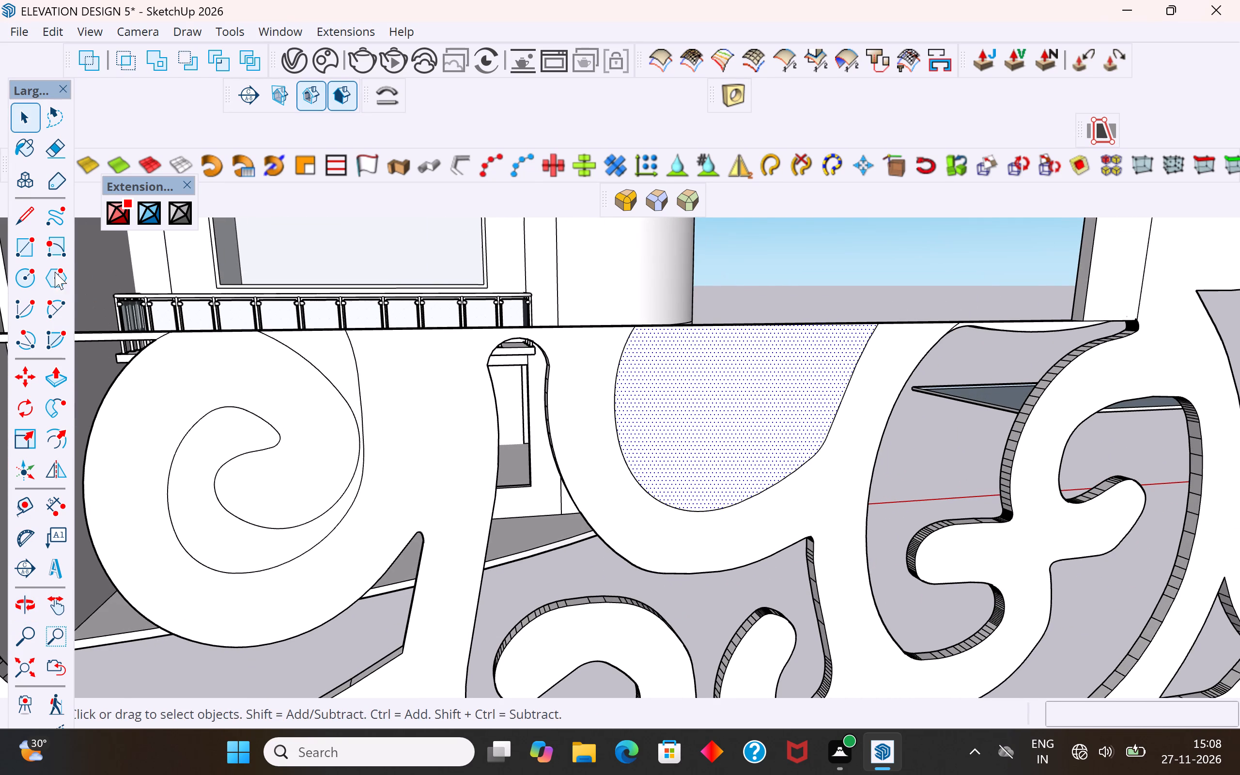
click(33, 221)
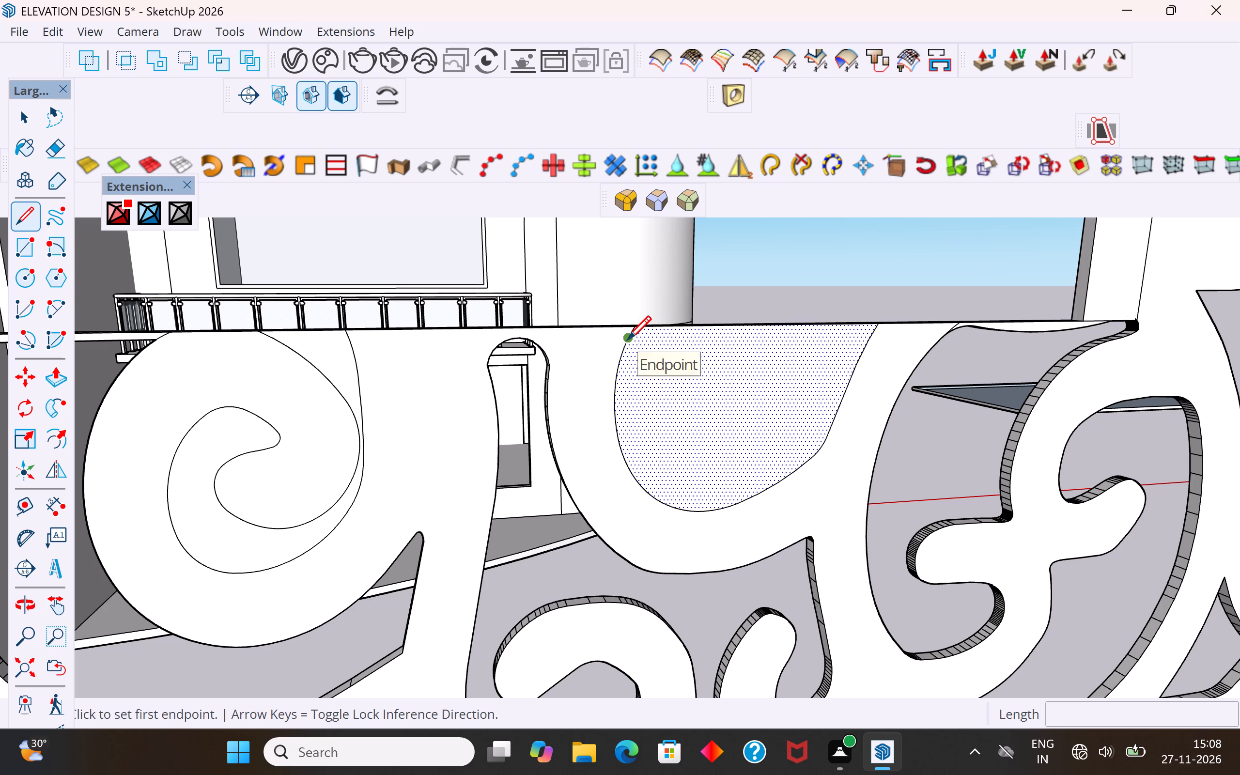
click(627, 342)
click(868, 339)
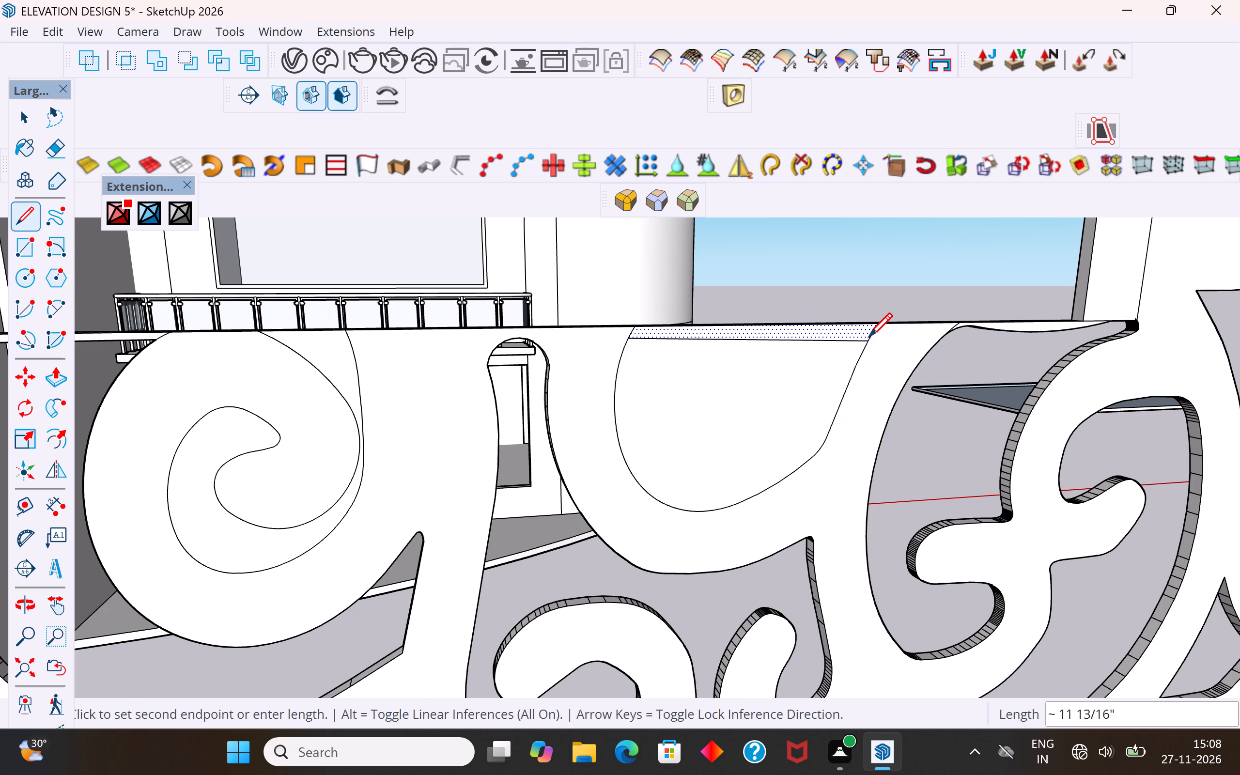
Cut the U-shaped opening by pushing its face about 3/4" through the screen and deleting the remaining reverse-side face.
click(17, 108)
click(731, 382)
middle_drag(872, 392, 634, 425)
click(64, 384)
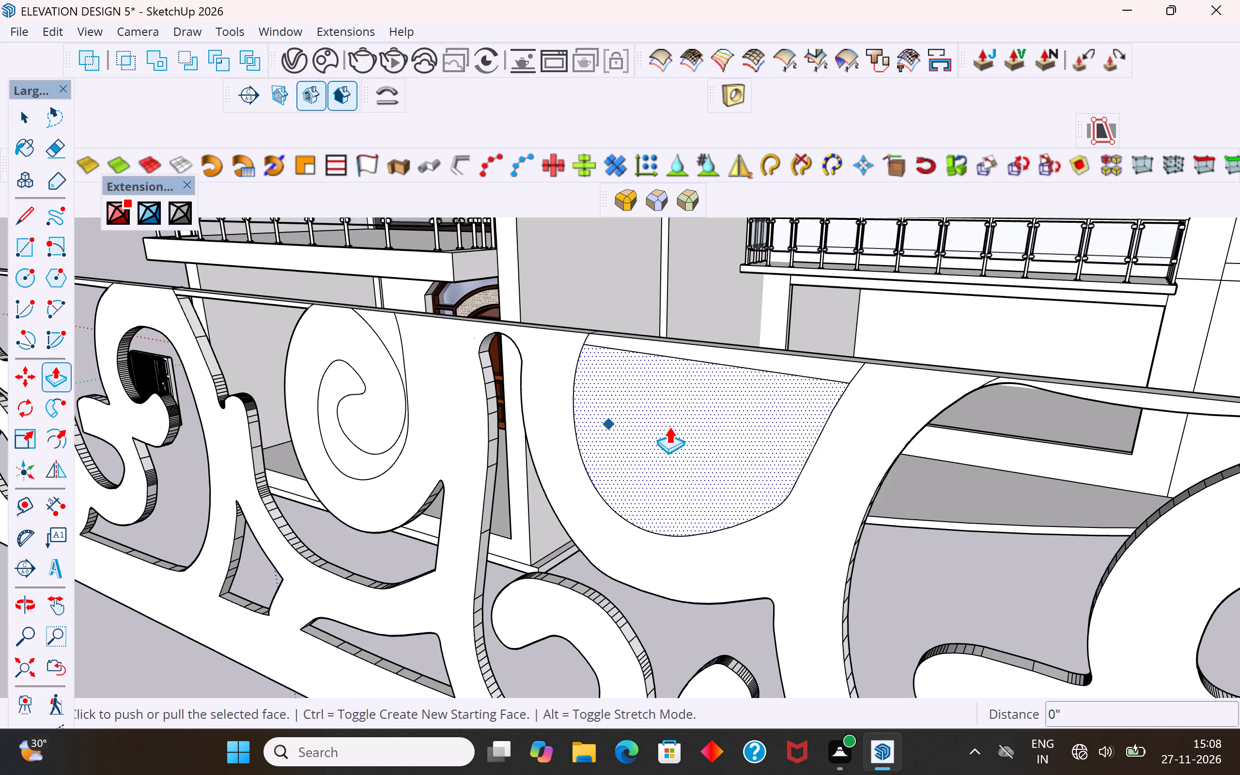
click(684, 420)
middle_drag(744, 400, 294, 538)
scroll(324, 500, up, 3)
click(324, 499)
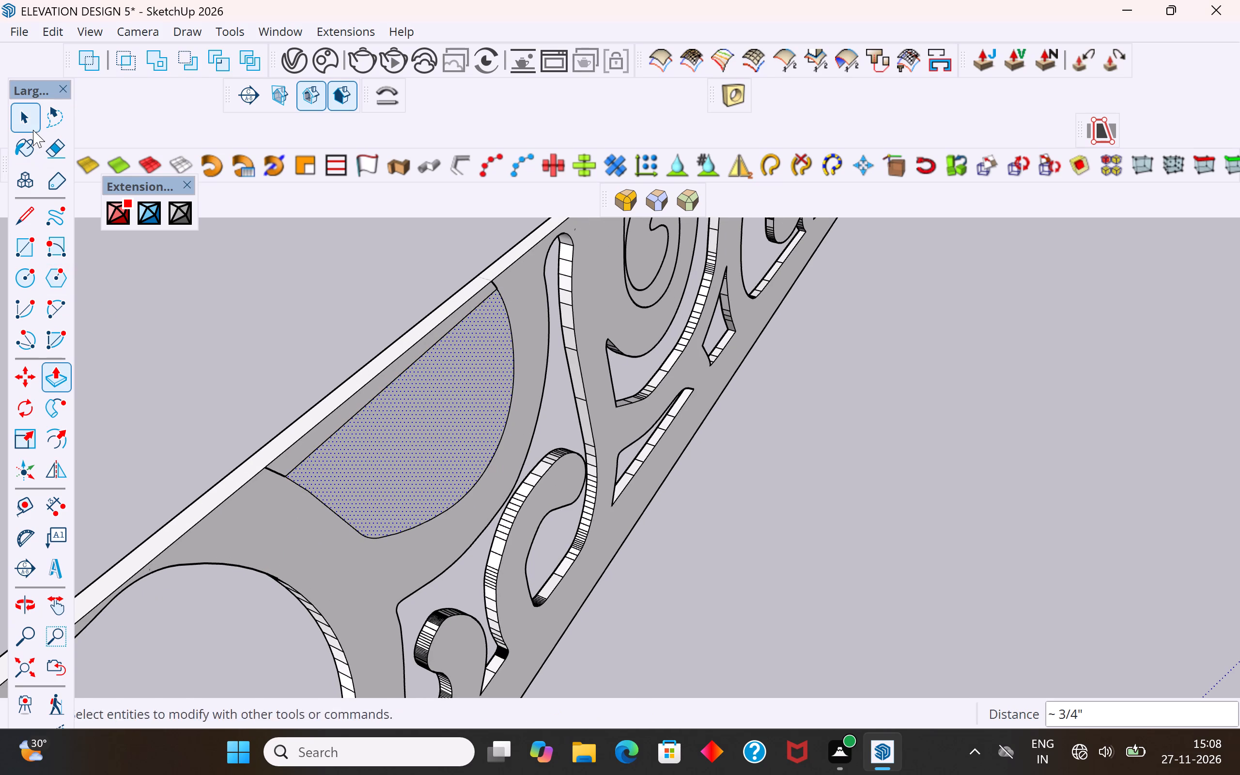
click(33, 130)
click(434, 439)
key(Delete)
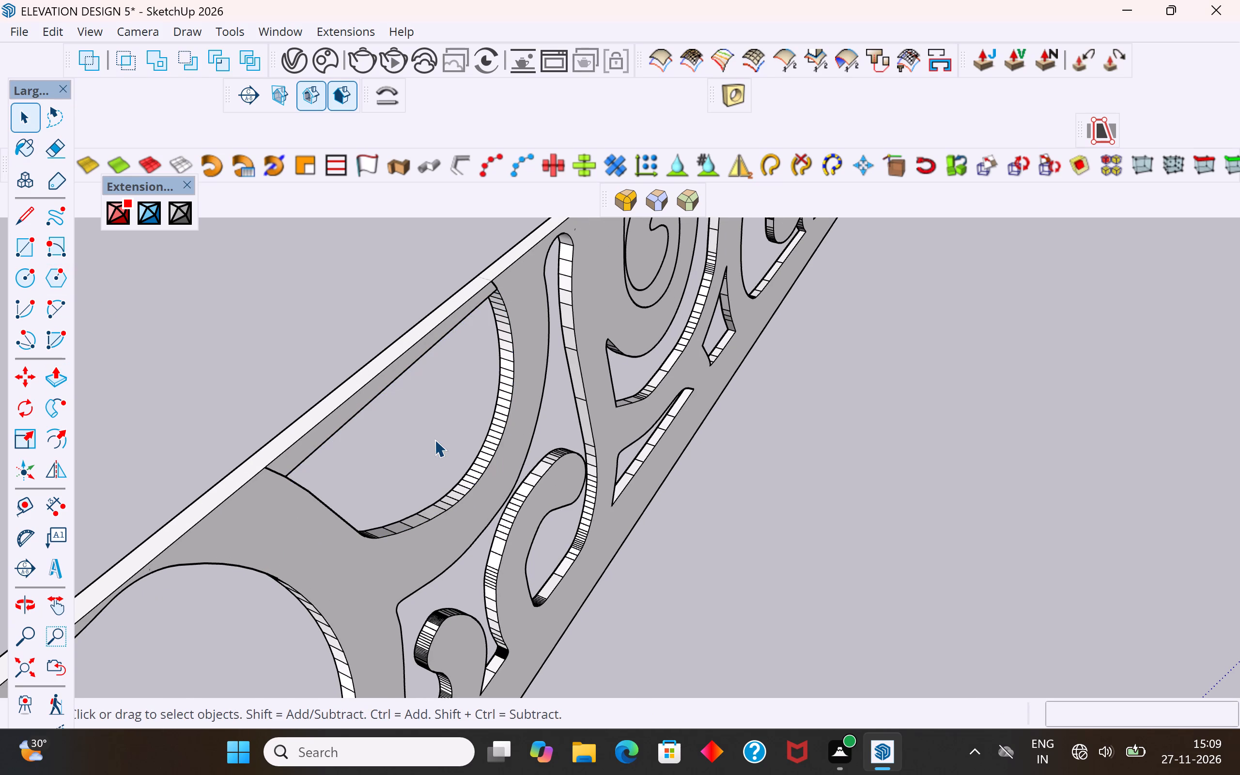
Delete the reverse-side leftover edge between the U-shaped opening and the inner border, at the corner farther from the branching neck.
scroll(274, 466, up, 7)
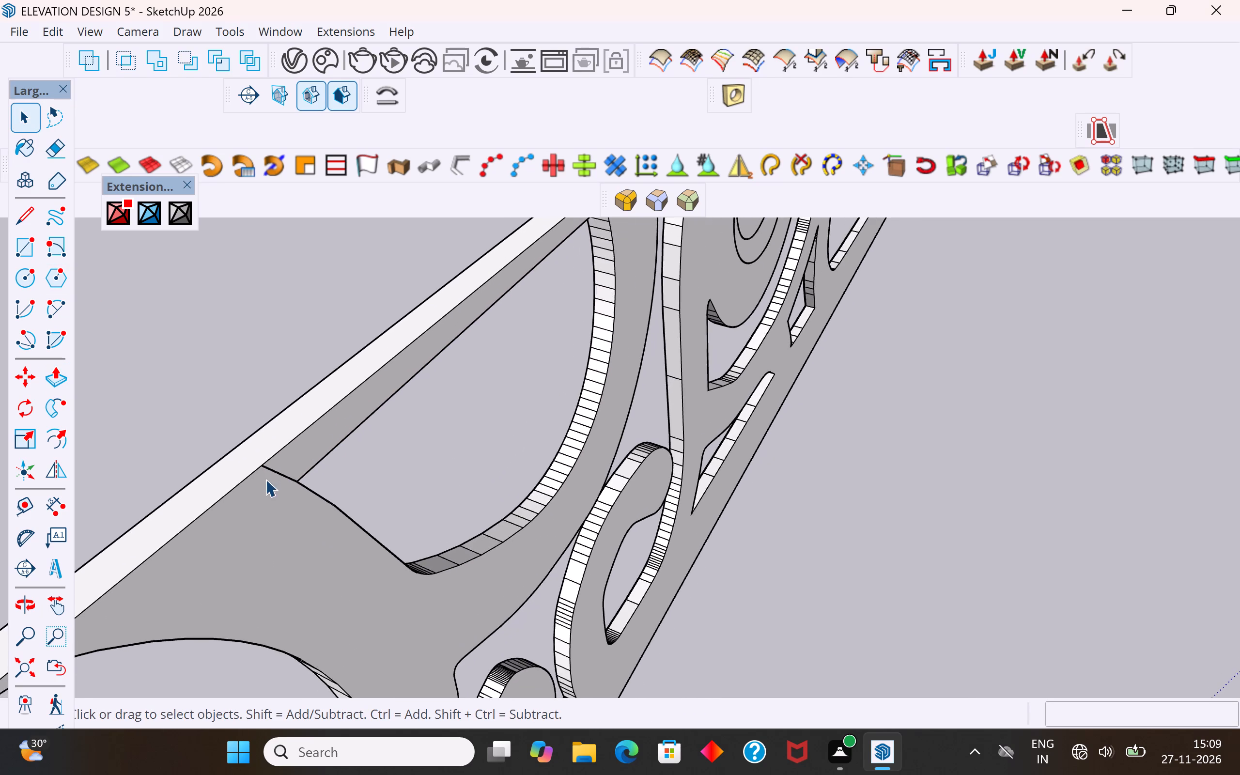
middle_drag(265, 479, 282, 407)
scroll(286, 391, up, 3)
click(294, 377)
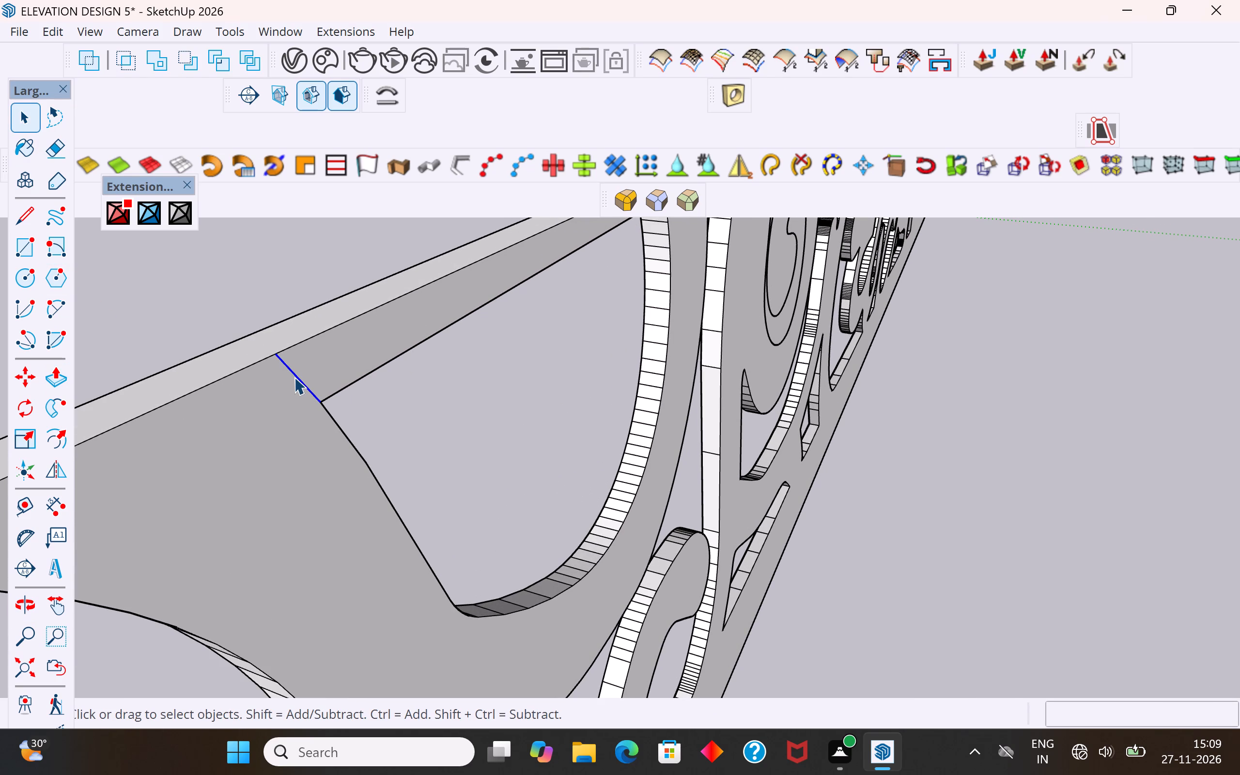
key(Delete)
Delete the reverse-side leftover edge segments between the U-shaped opening and the inner border, at the corner nearer the branching neck.
scroll(294, 375, down, 5)
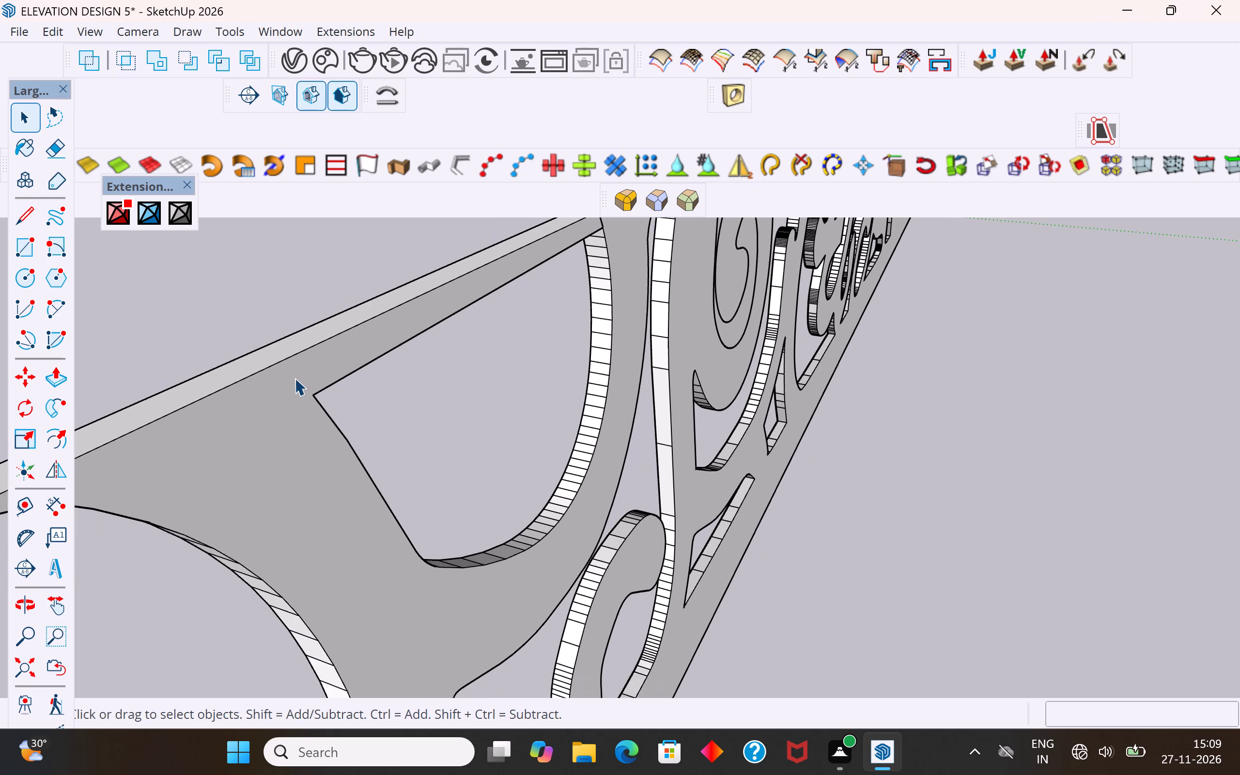
scroll(294, 385, down, 8)
middle_drag(495, 270, 461, 246)
scroll(465, 260, up, 10)
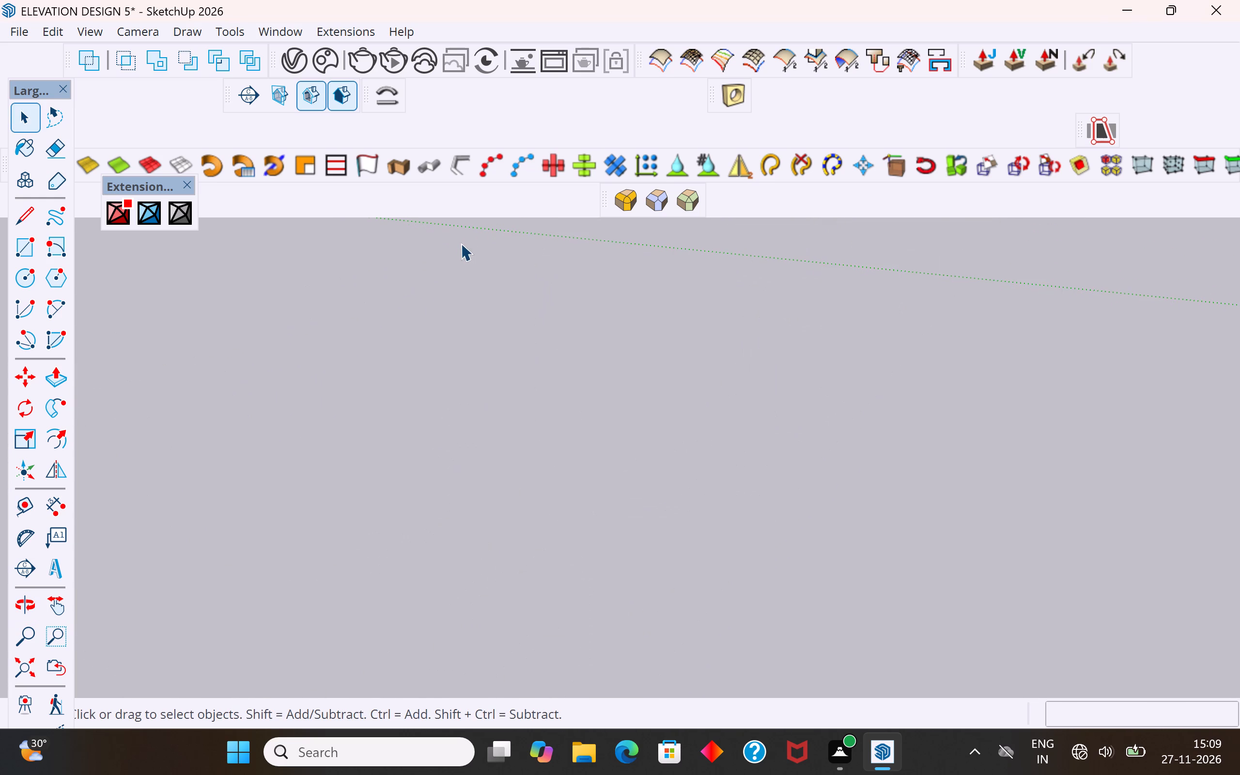
scroll(458, 247, down, 4)
scroll(439, 299, down, 4)
scroll(434, 315, up, 3)
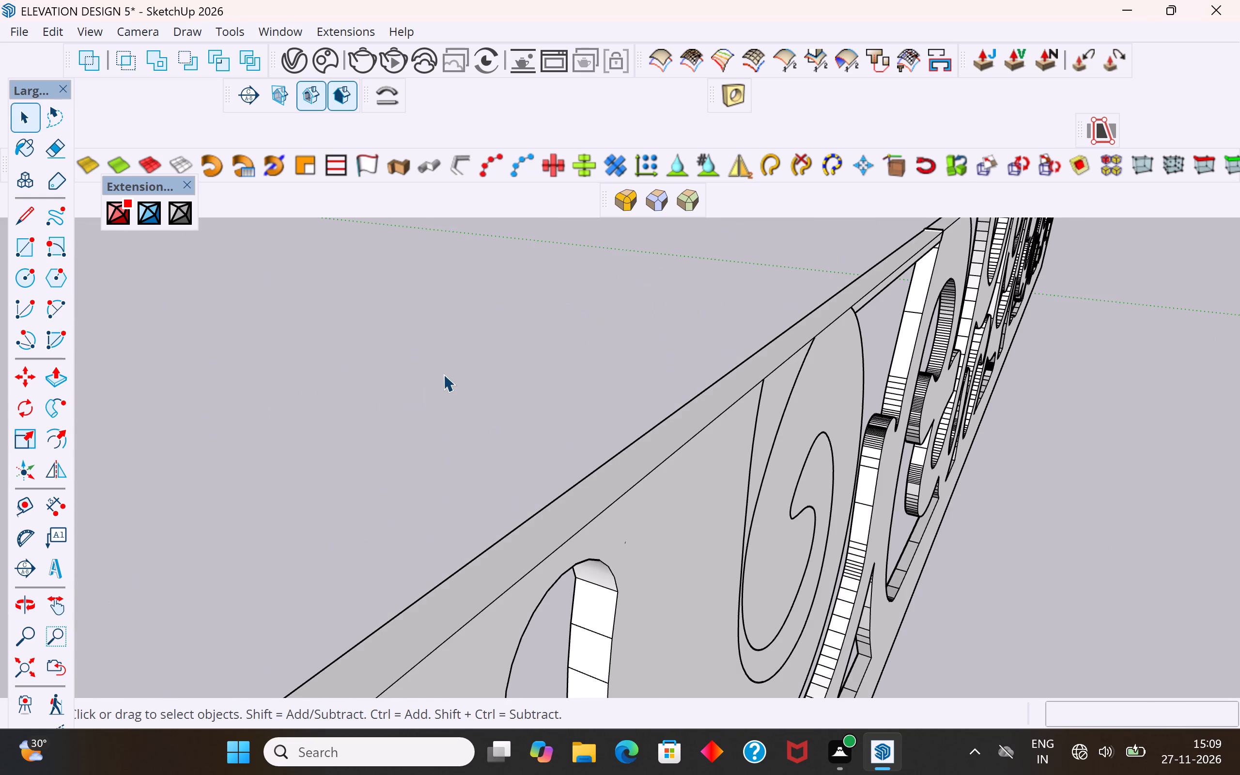
scroll(443, 374, down, 1)
middle_drag(406, 429, 418, 411)
scroll(418, 414, up, 6)
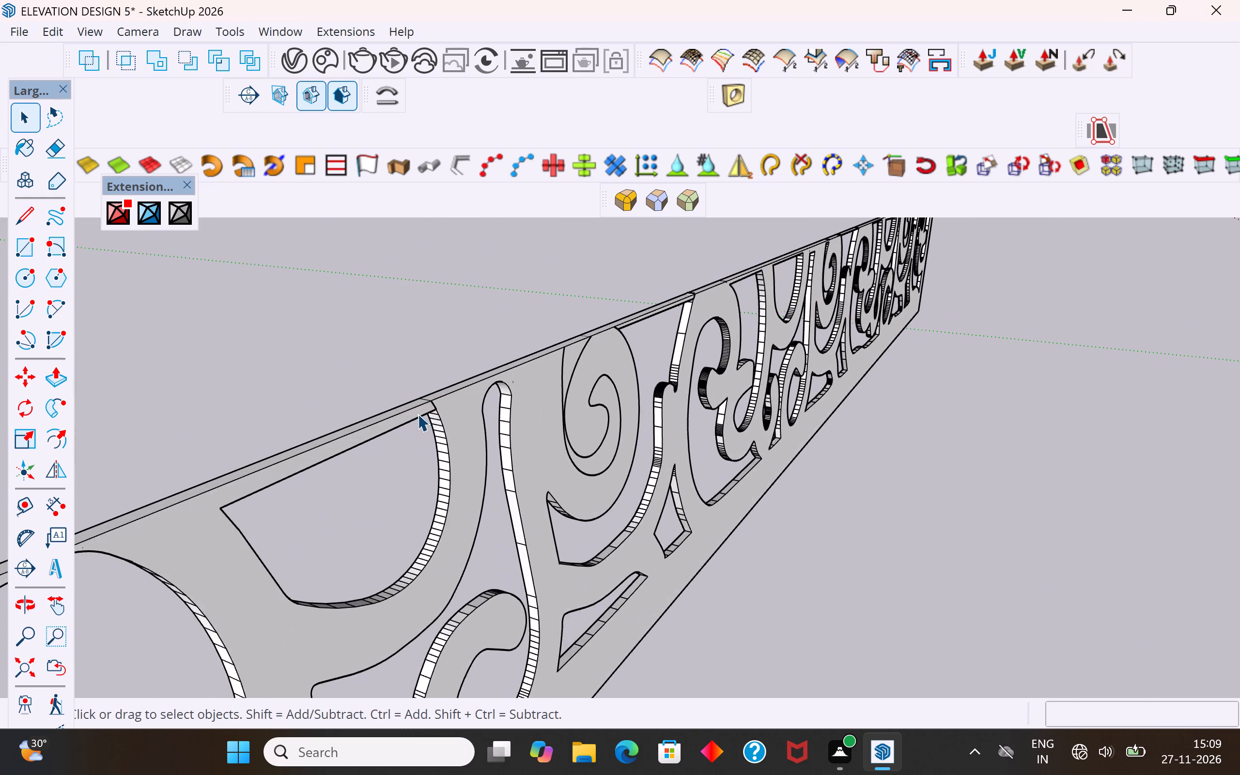
scroll(418, 414, up, 10)
click(439, 402)
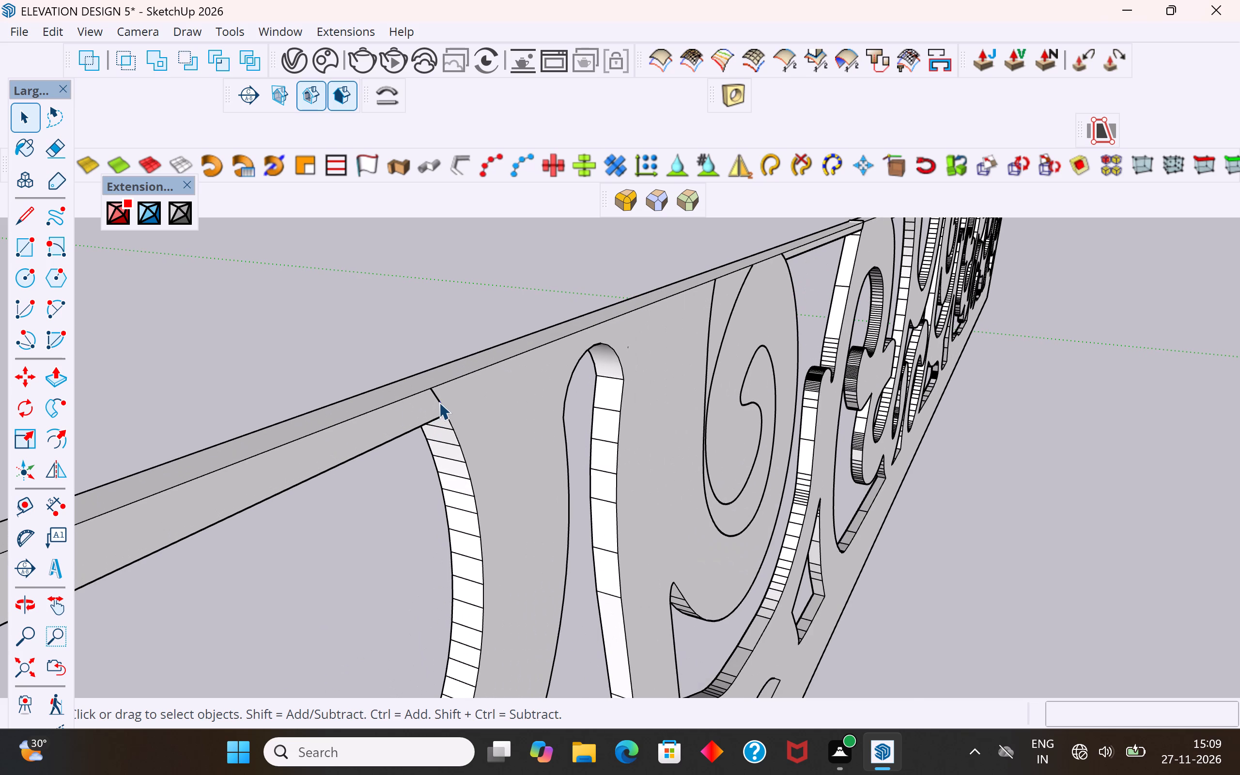
key(Delete)
click(439, 402)
key(Insert)
scroll(455, 394, up, 5)
click(422, 337)
click(423, 402)
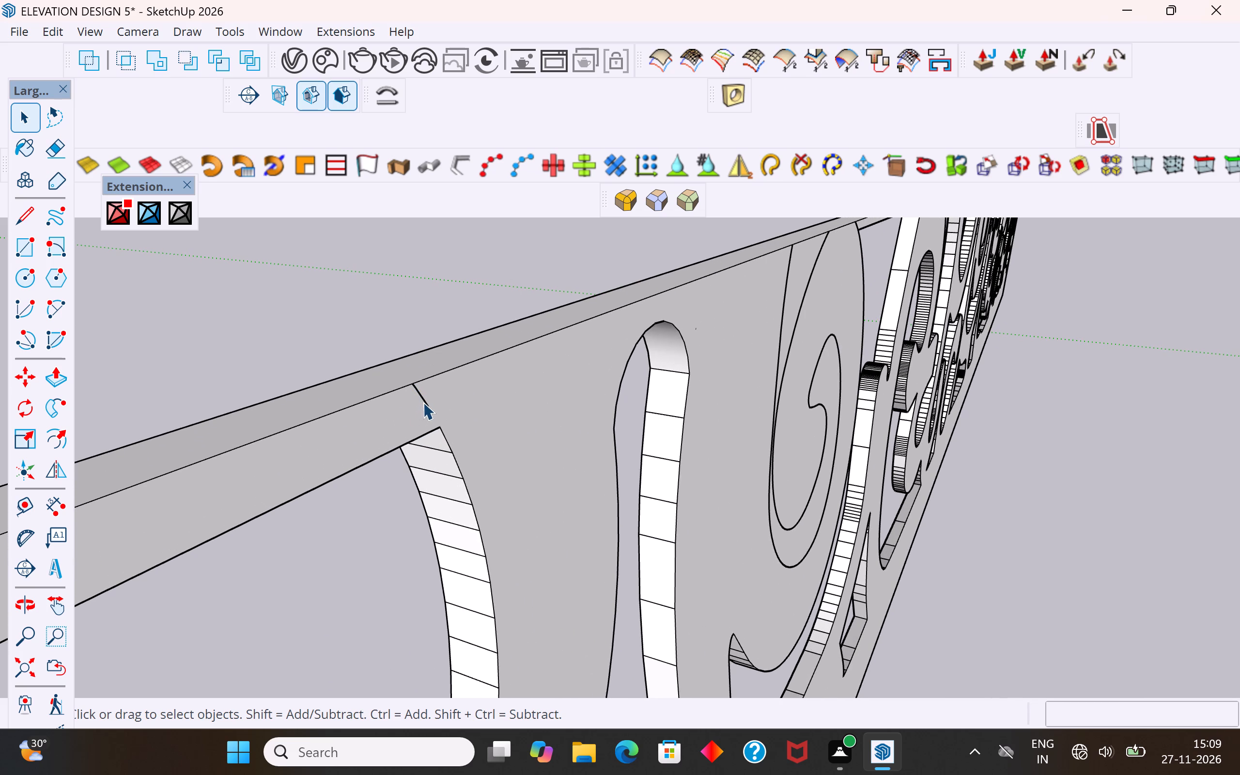
key(Delete)
scroll(423, 402, up, 11)
click(394, 351)
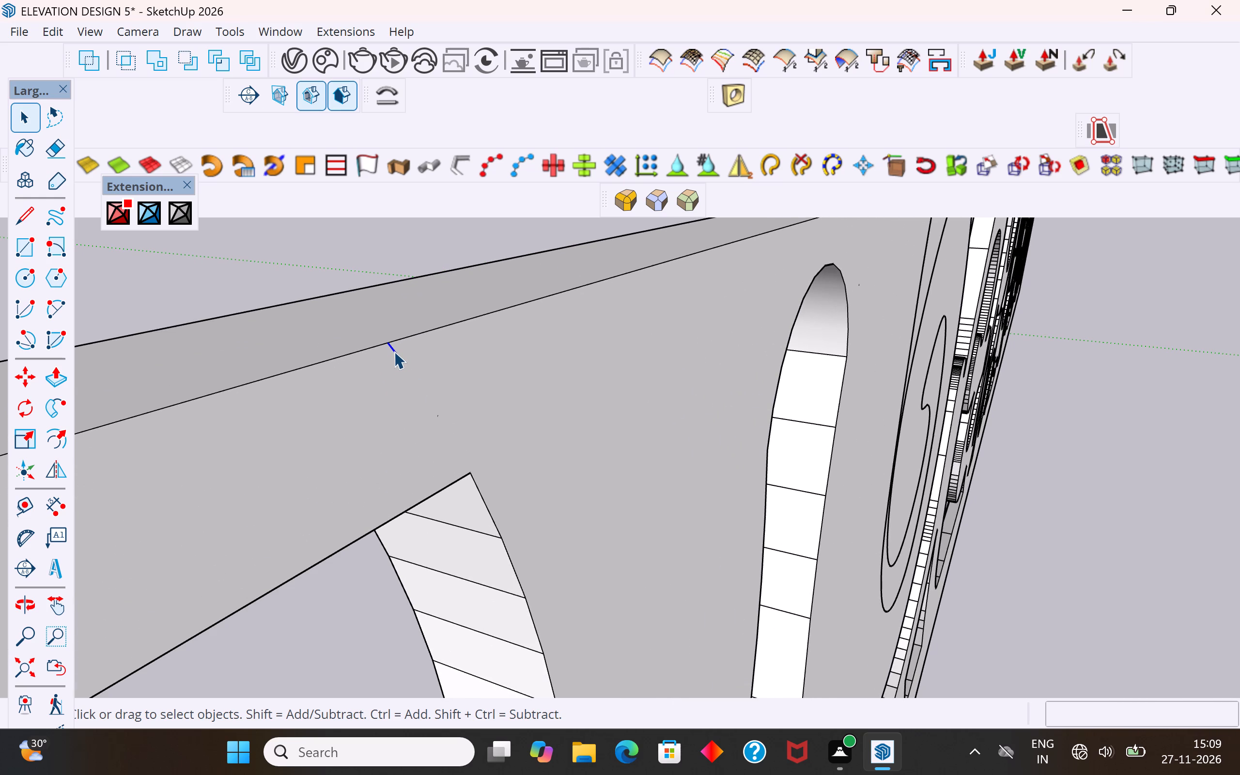
key(Insert)
key(Delete)
Draw a line about 2 1/2" long across the open end of the spiral outline, just below the inner border.
scroll(361, 276, down, 7)
middle_drag(388, 374, 217, 435)
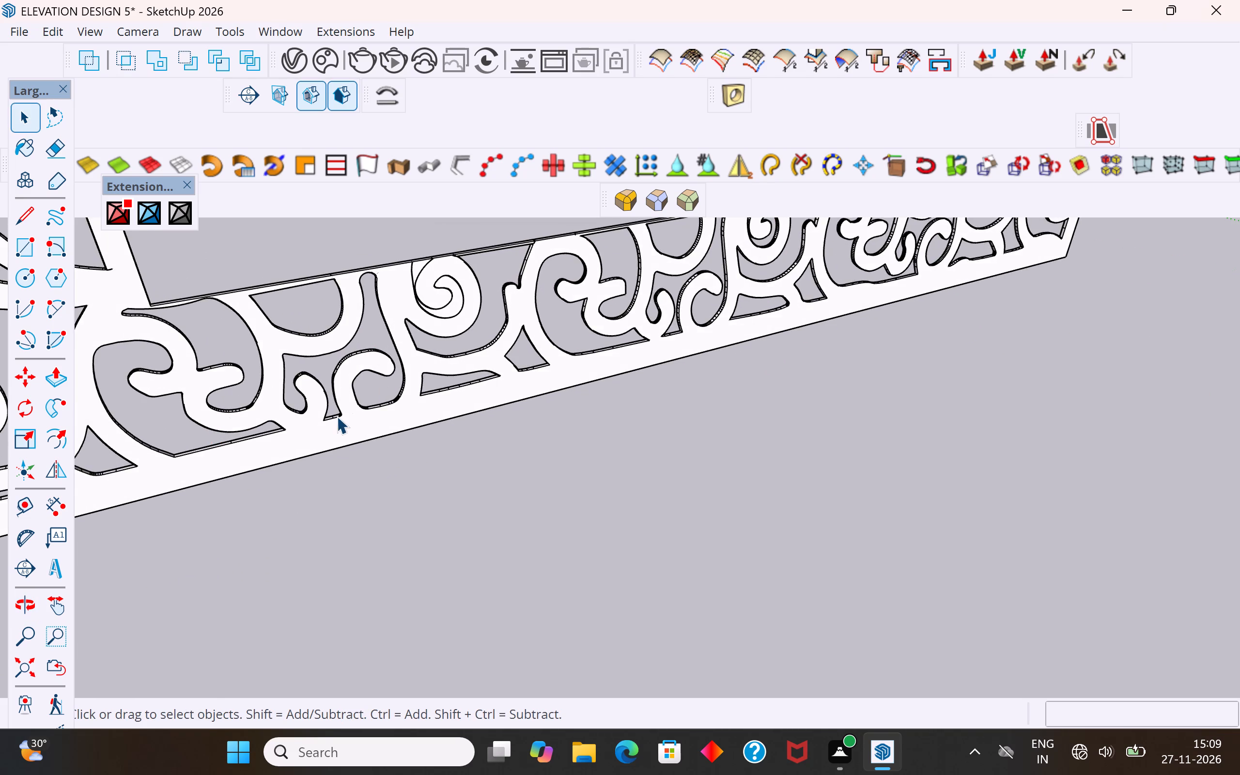
scroll(337, 417, down, 3)
middle_drag(420, 306, 420, 277)
scroll(420, 277, down, 1)
scroll(421, 325, up, 5)
click(433, 308)
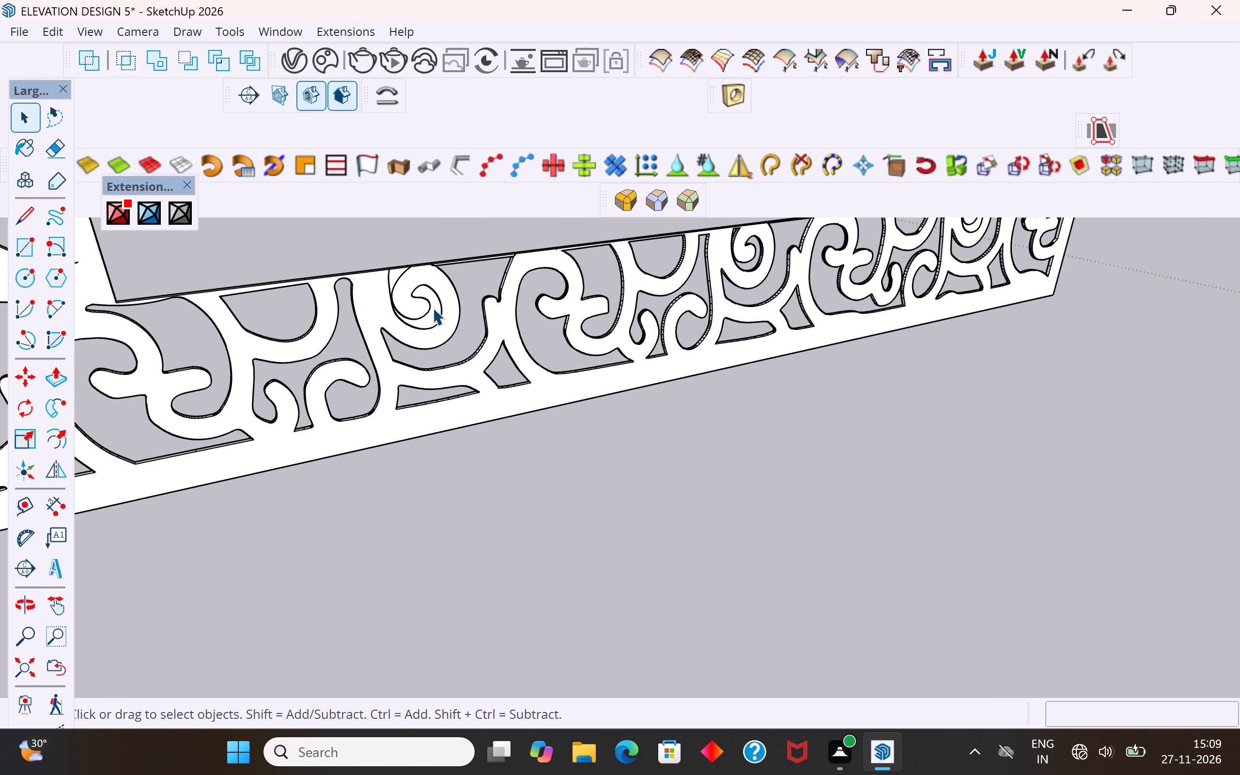
scroll(433, 308, up, 8)
click(436, 297)
scroll(444, 320, up, 1)
middle_drag(444, 320, 517, 352)
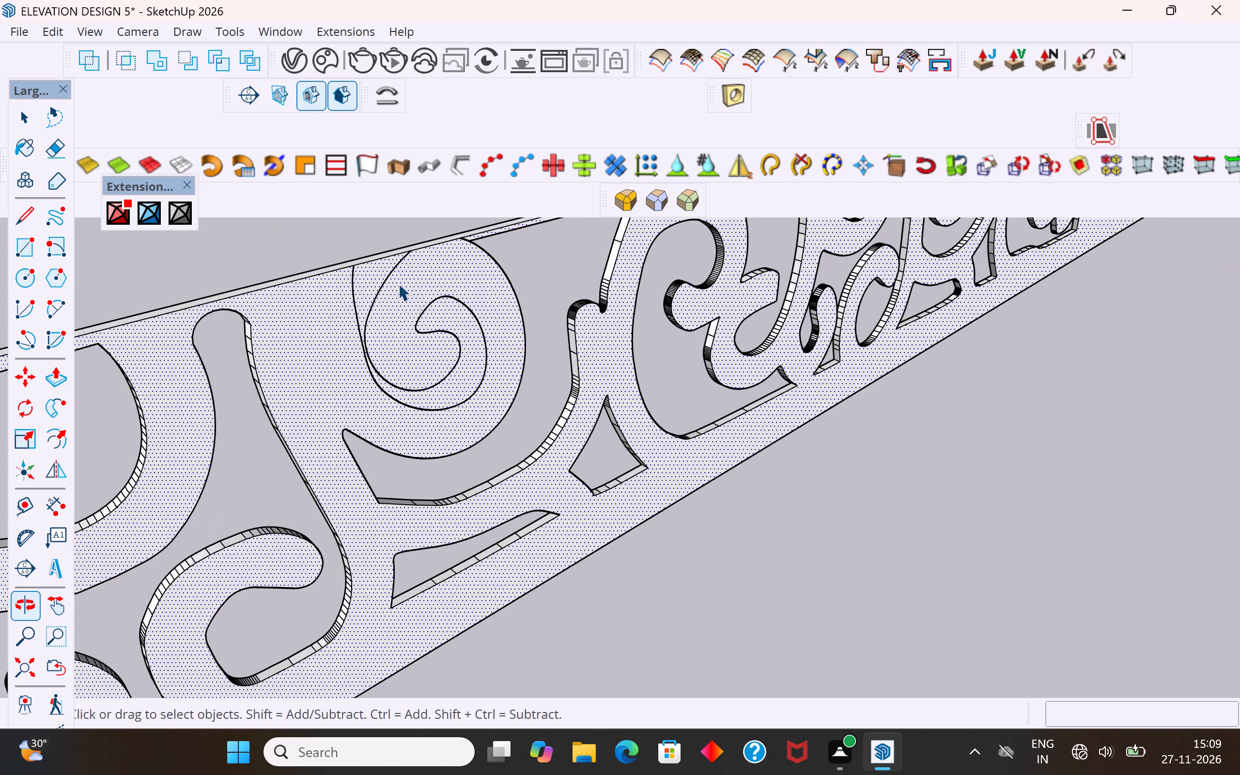
scroll(391, 263, up, 3)
scroll(383, 231, down, 3)
middle_click(388, 246)
scroll(508, 443, down, 4)
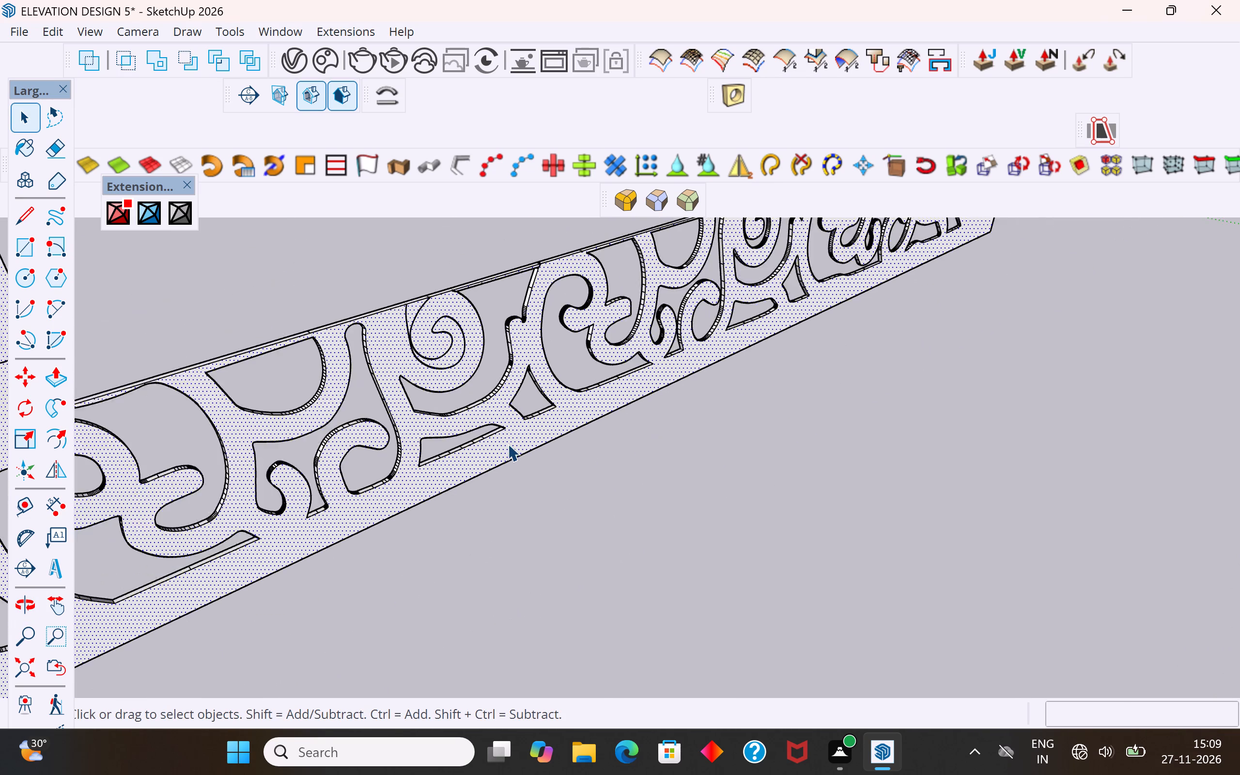
scroll(508, 444, down, 7)
middle_drag(491, 415, 443, 367)
scroll(466, 349, up, 5)
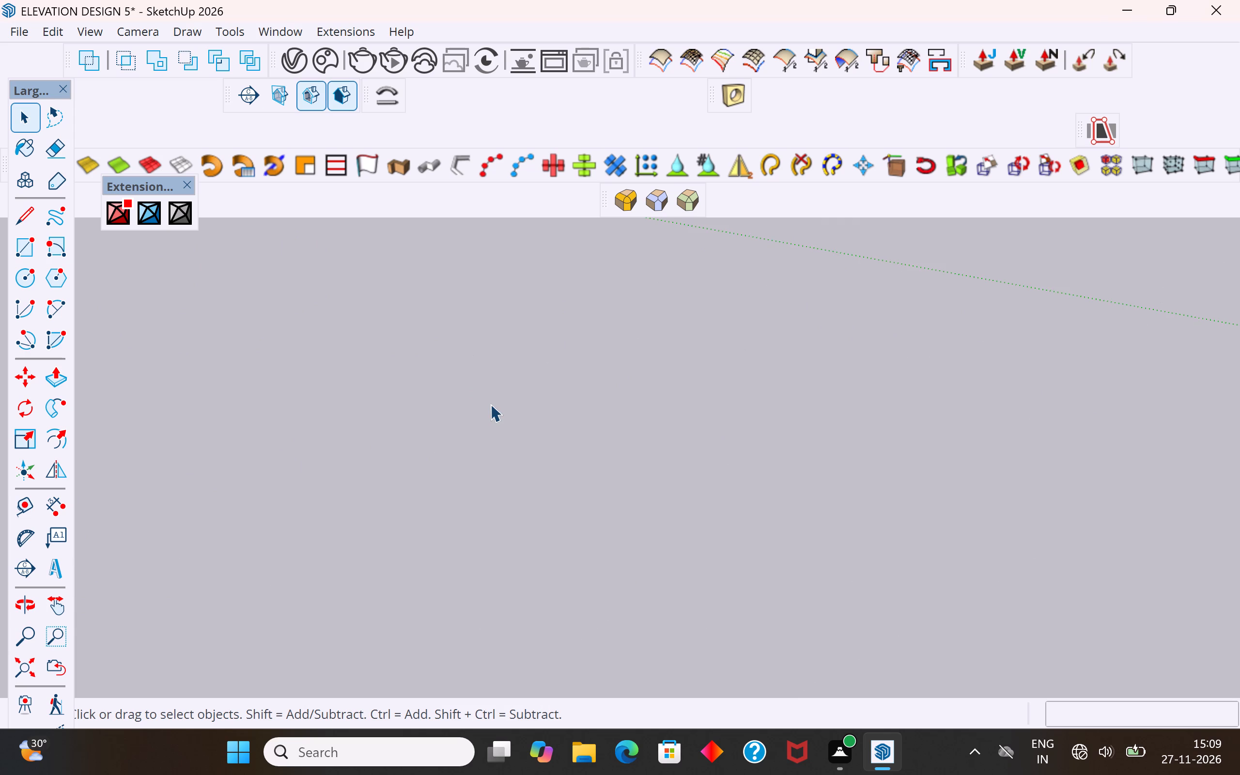
scroll(490, 404, down, 2)
middle_drag(515, 489, 513, 465)
scroll(513, 460, up, 9)
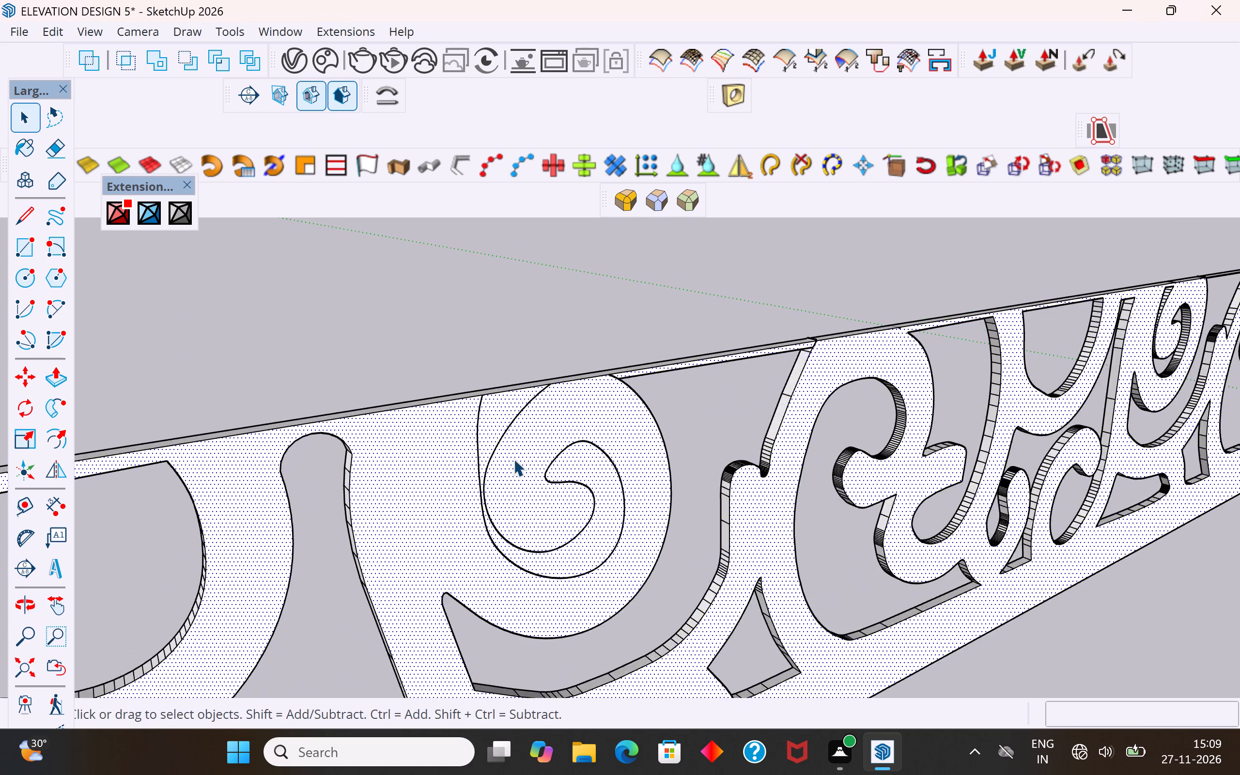
scroll(513, 459, up, 3)
click(33, 221)
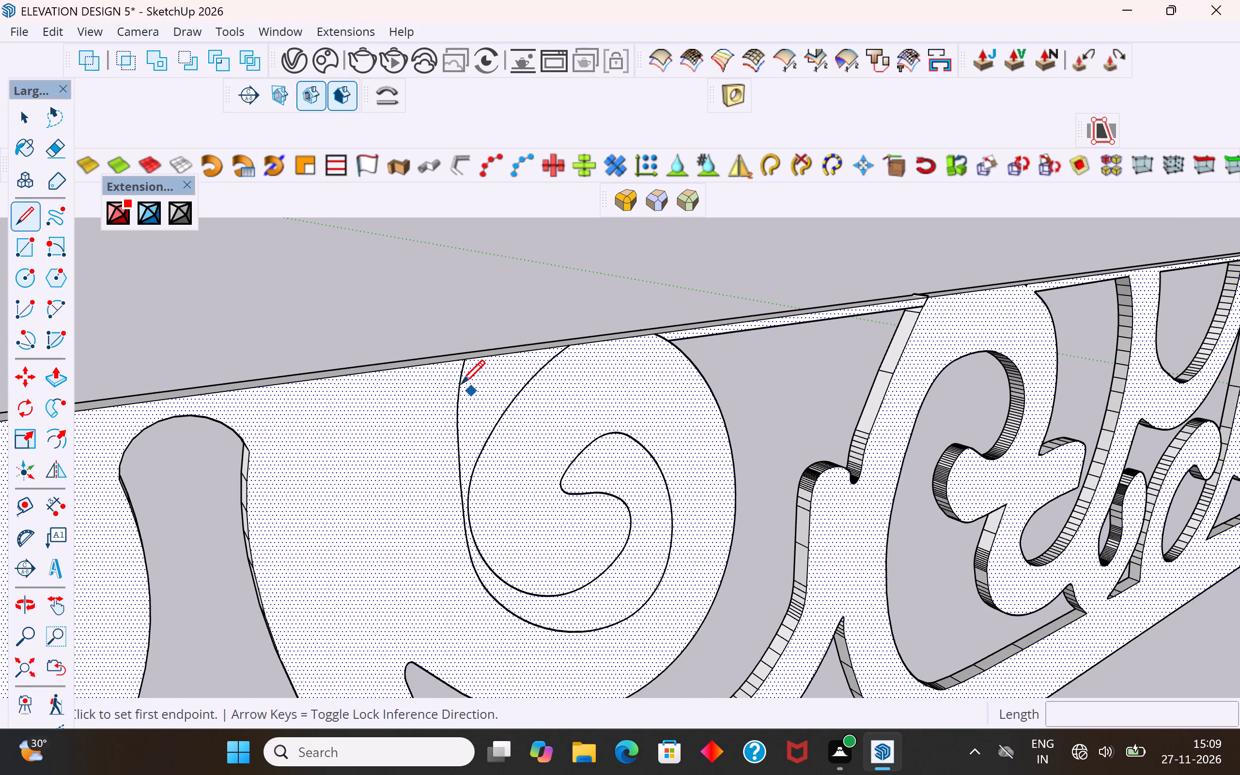
click(459, 386)
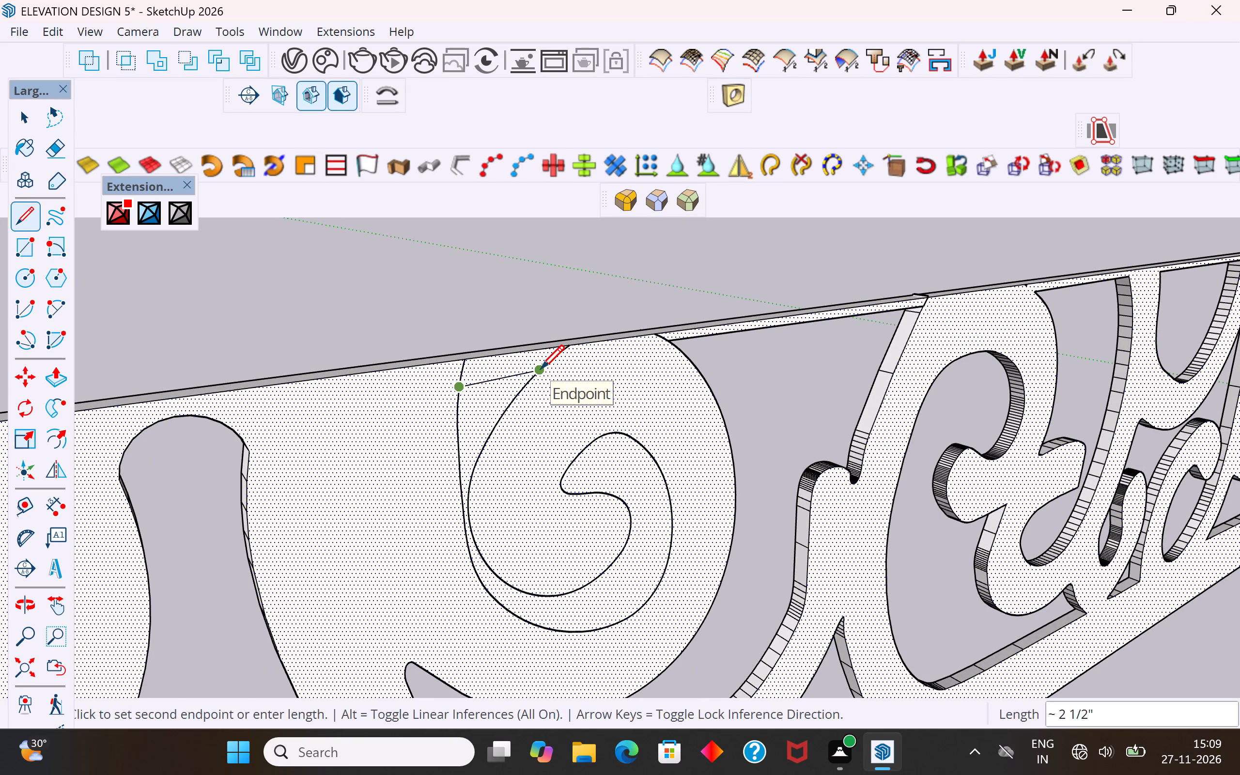
click(541, 371)
click(28, 121)
click(311, 276)
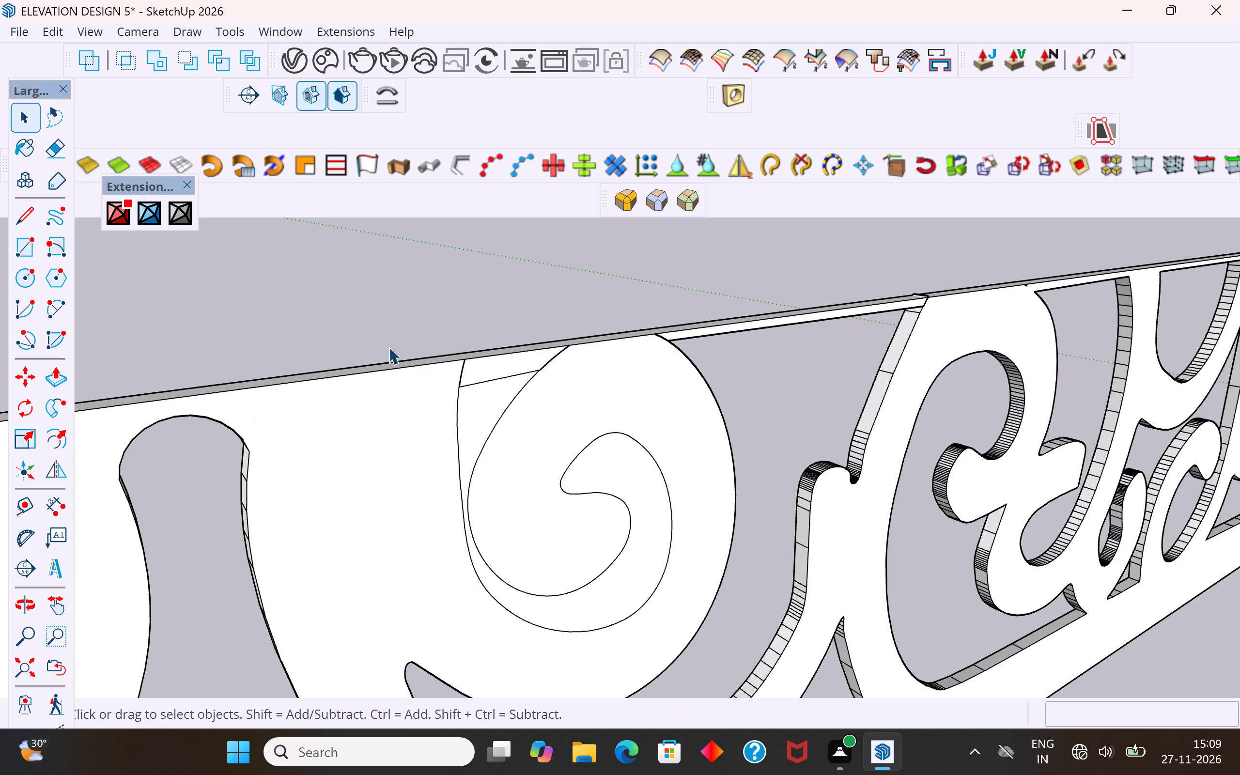
Cut the spiral opening by pushing its face about 3/4" through the screen's thickness.
click(496, 396)
middle_drag(491, 434, 576, 457)
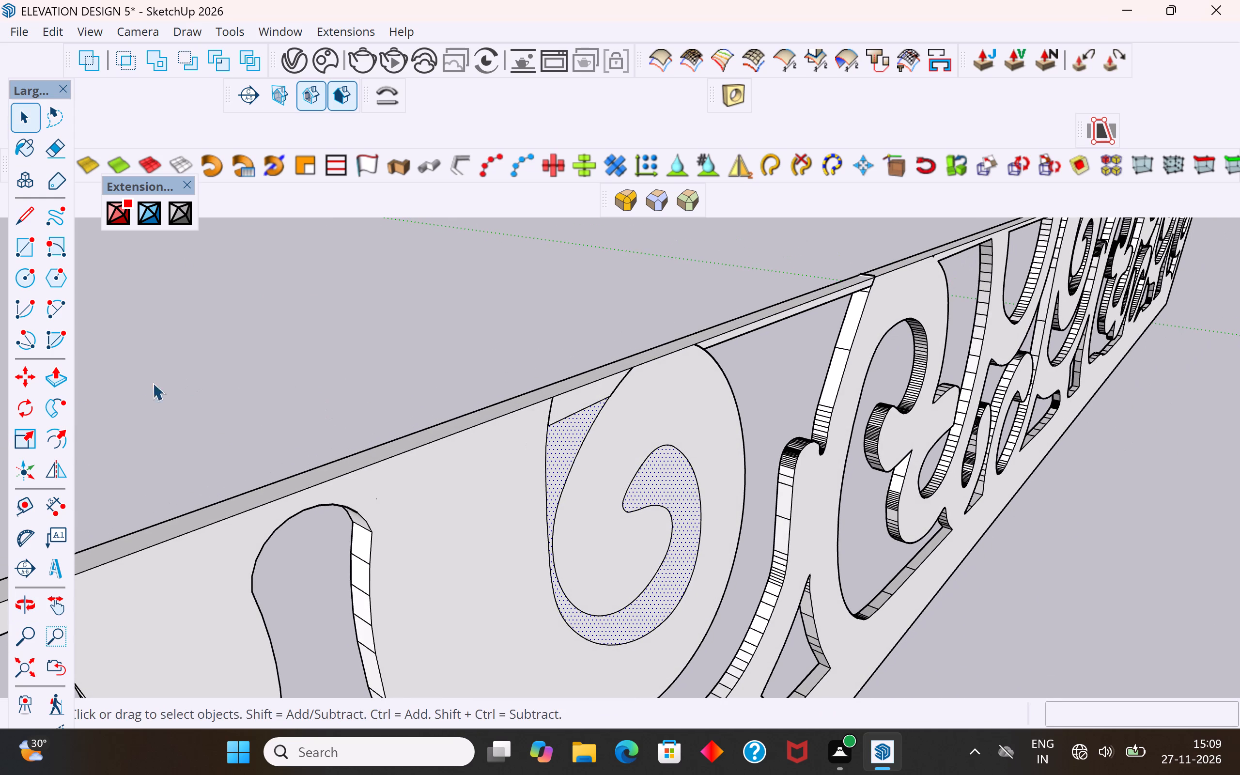
click(56, 373)
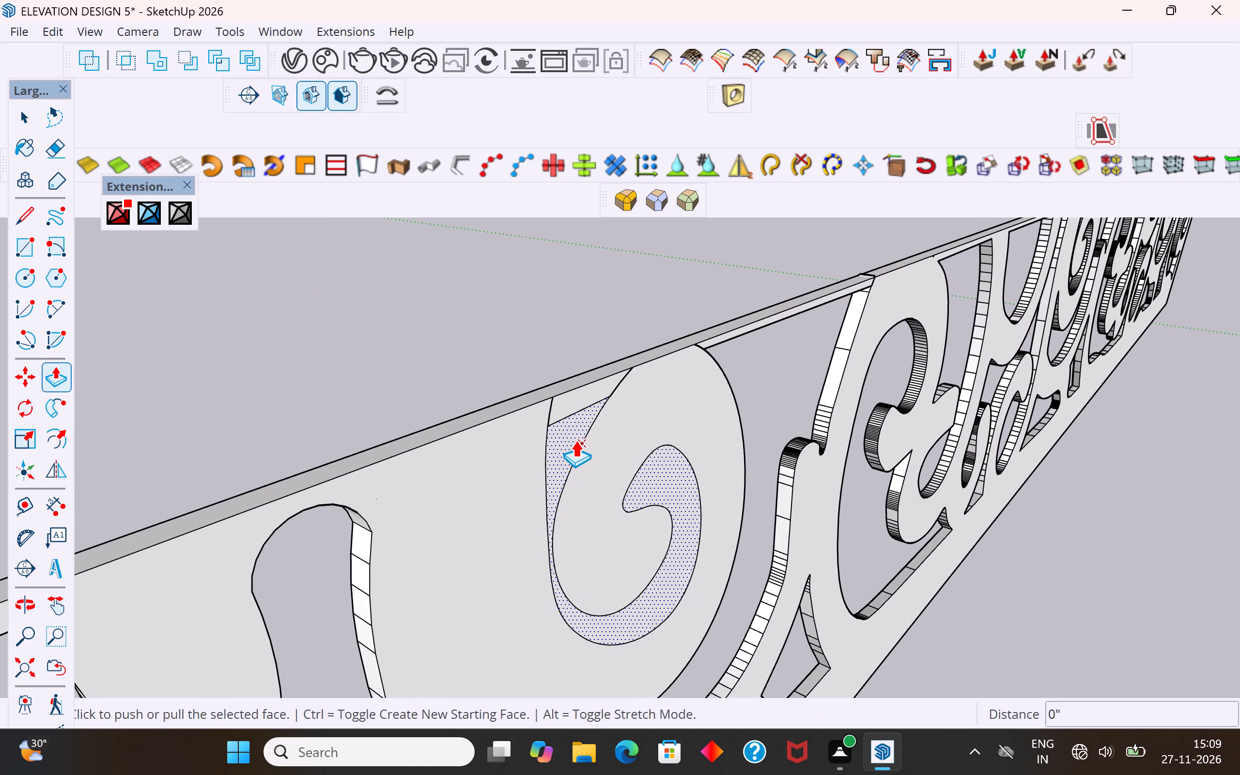
click(575, 439)
middle_drag(525, 429, 650, 501)
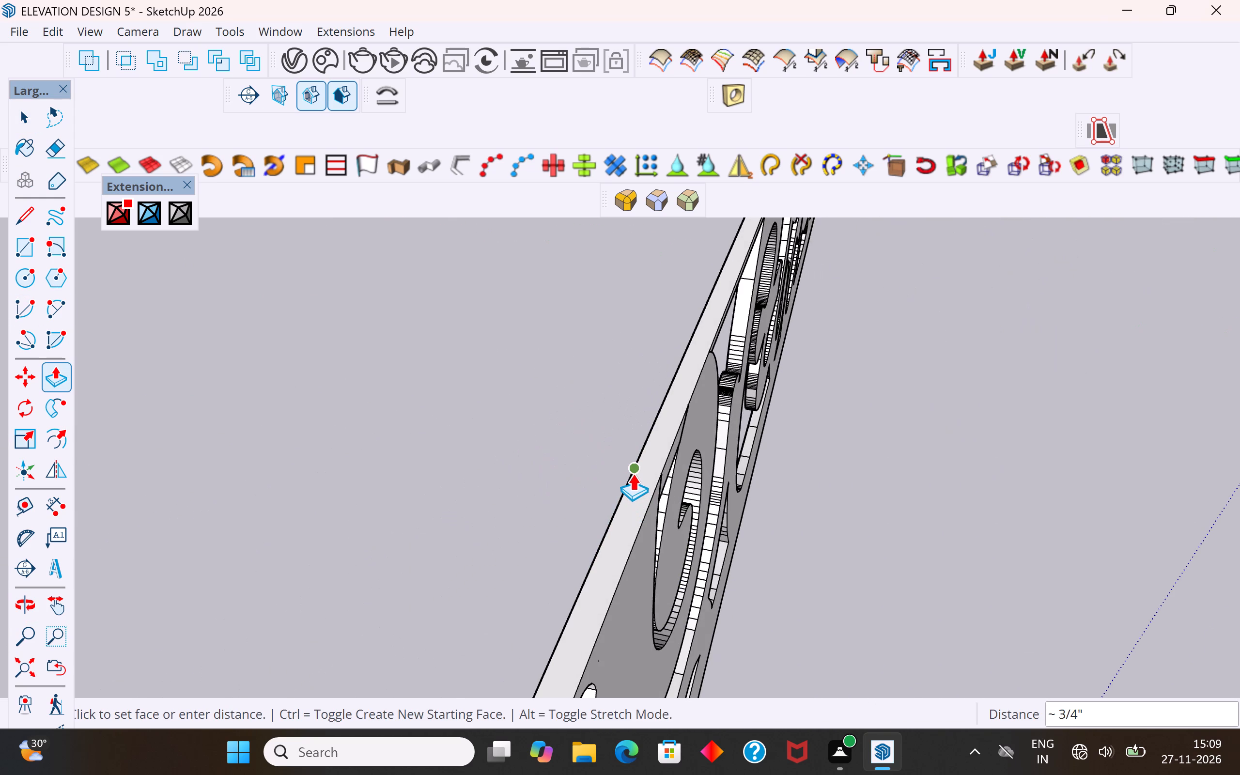
click(632, 473)
middle_drag(606, 528, 924, 536)
scroll(726, 531, down, 2)
middle_drag(798, 504, 817, 434)
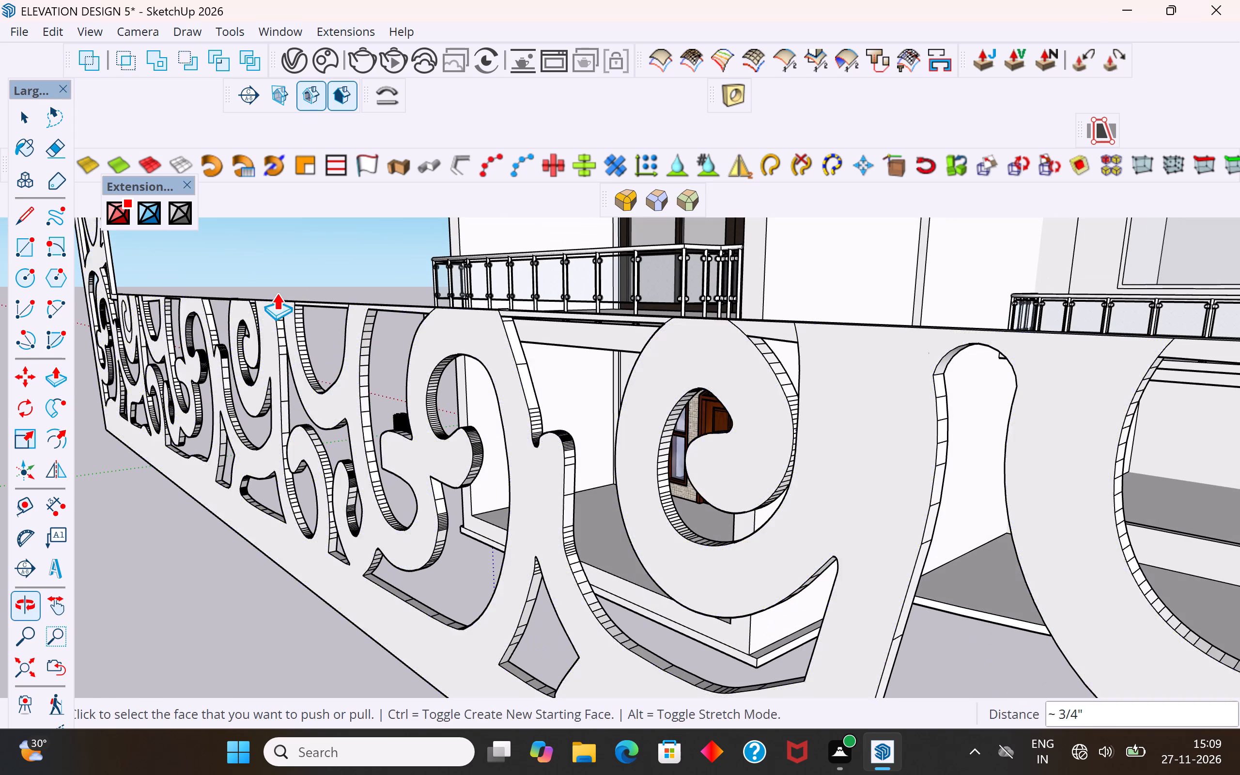
On the opposite side of the screen, delete leftover edge segments between the spiral opening and the inner border, at the corner nearer the branching neck.
click(26, 123)
click(289, 273)
scroll(797, 316, up, 2)
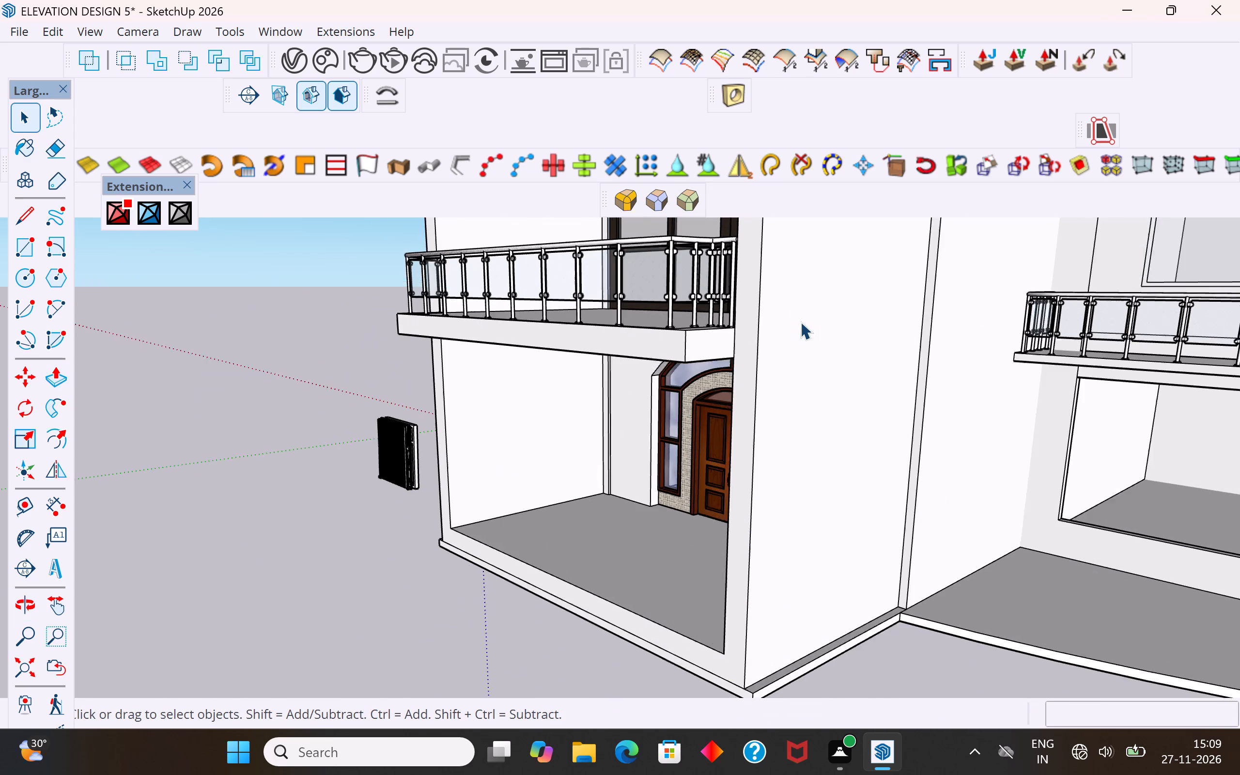
scroll(800, 322, up, 2)
scroll(771, 365, down, 5)
middle_drag(730, 453, 904, 441)
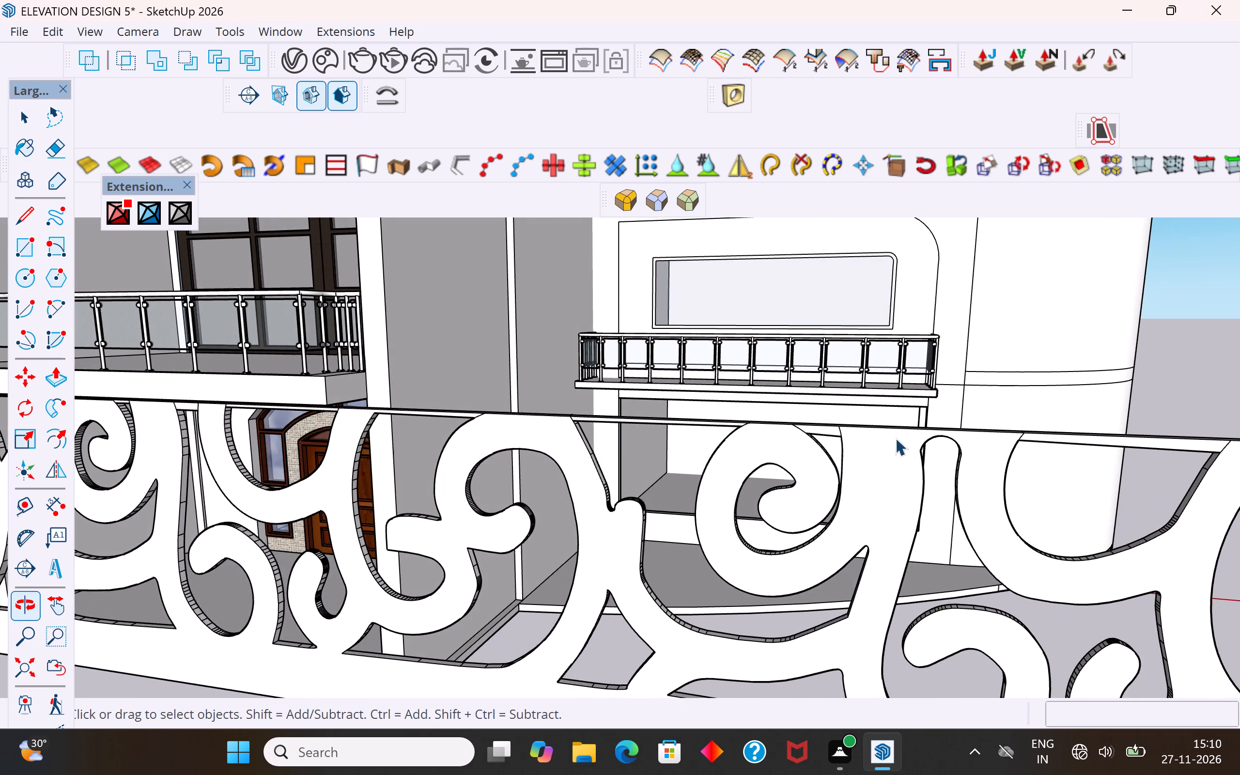
scroll(853, 433, up, 10)
click(842, 430)
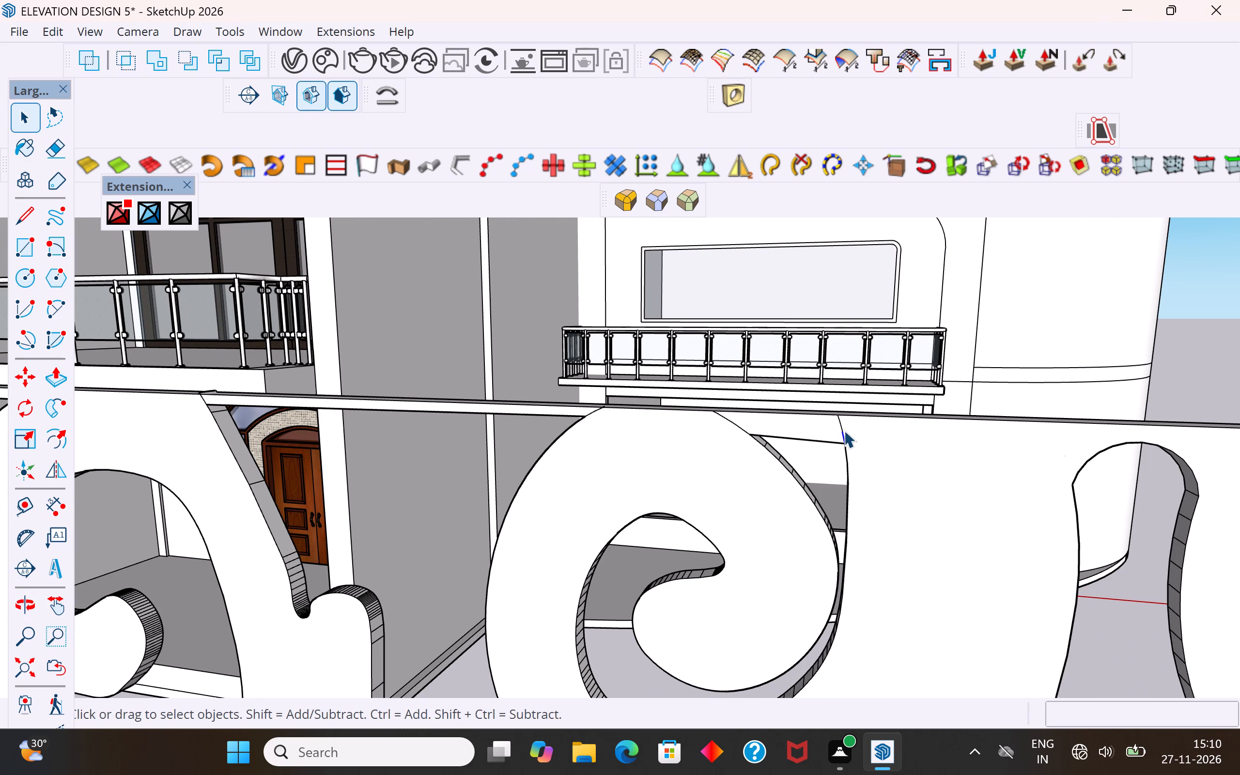
key(Delete)
middle_drag(834, 426, 1007, 429)
scroll(871, 414, up, 5)
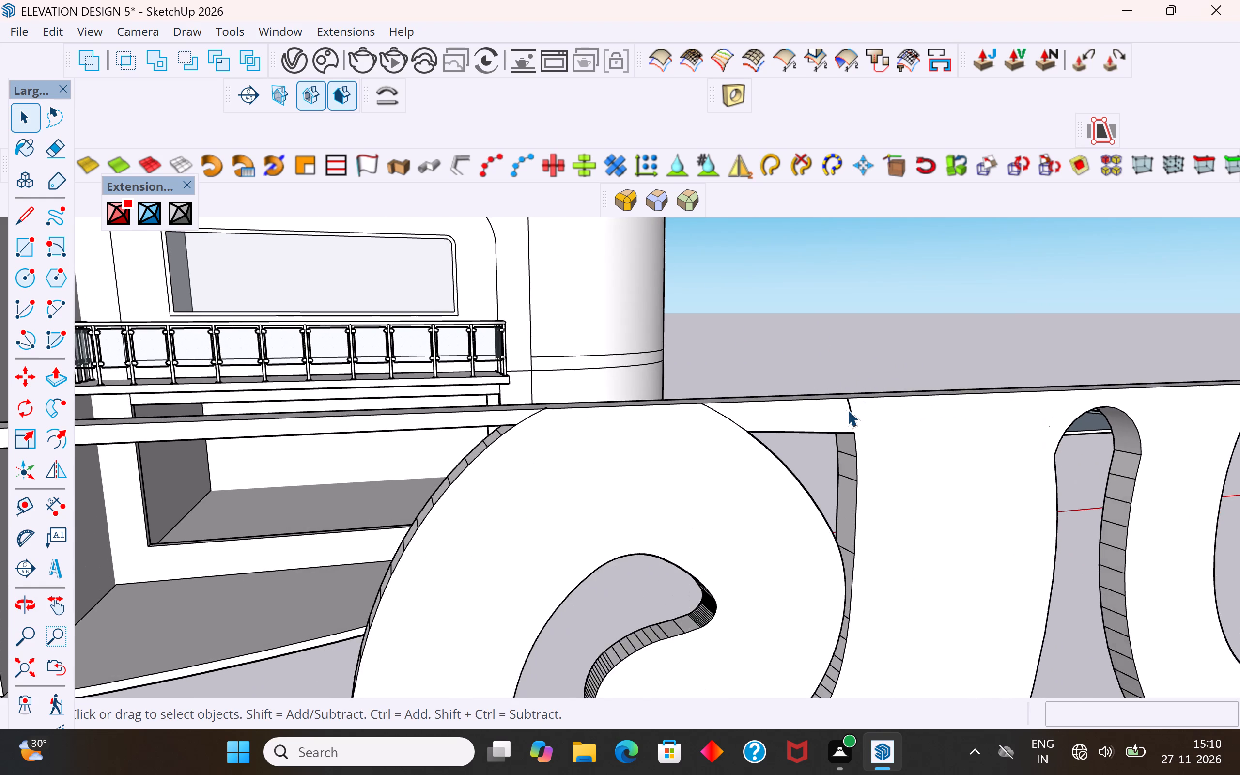
scroll(847, 409, up, 3)
click(852, 409)
middle_drag(856, 410, 927, 416)
key(Delete)
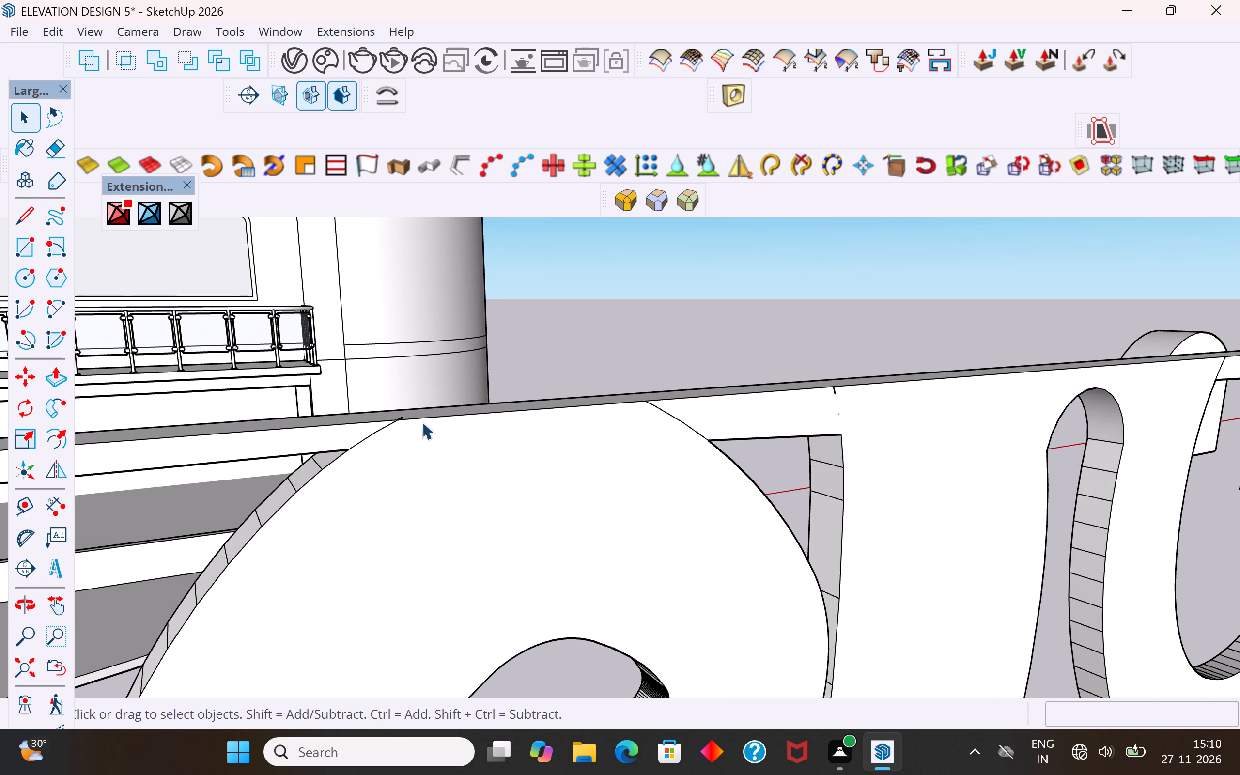
Erase the remaining arc segments and the short stray edge between the spiral opening and the lower band's inner border.
click(58, 152)
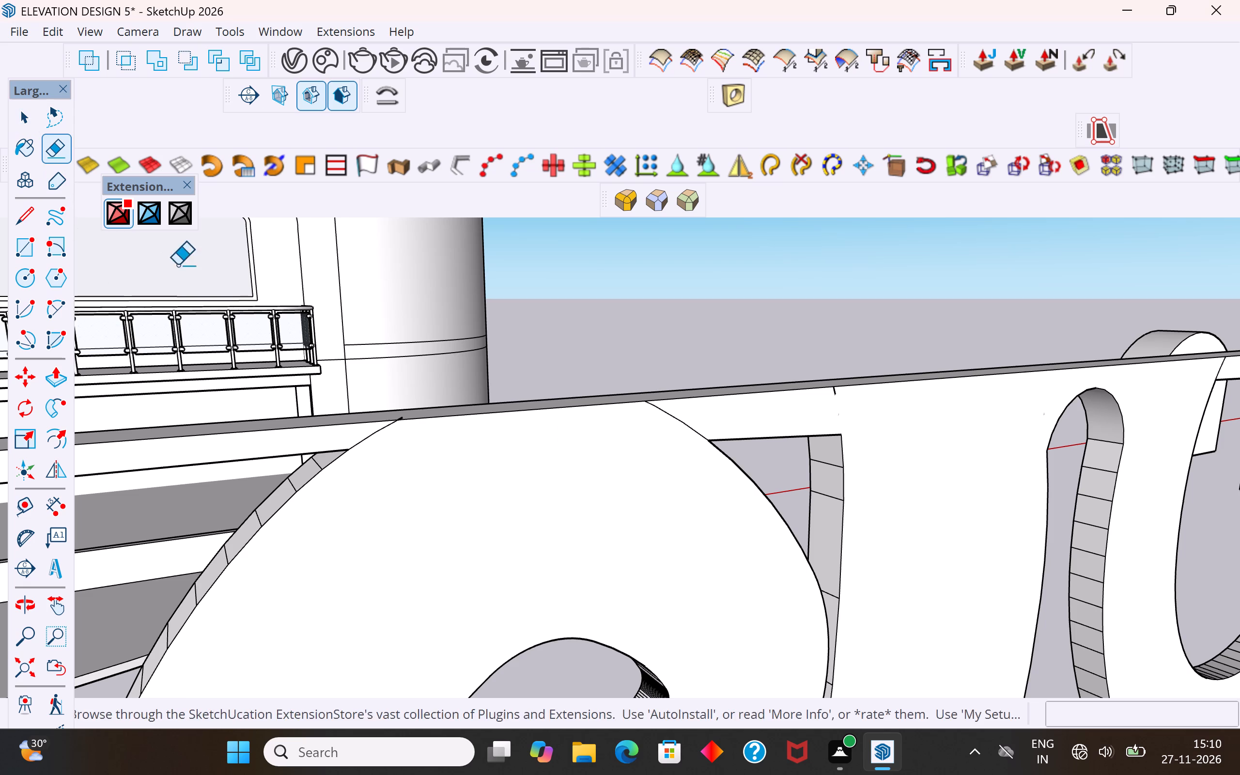
scroll(606, 436, up, 3)
click(686, 411)
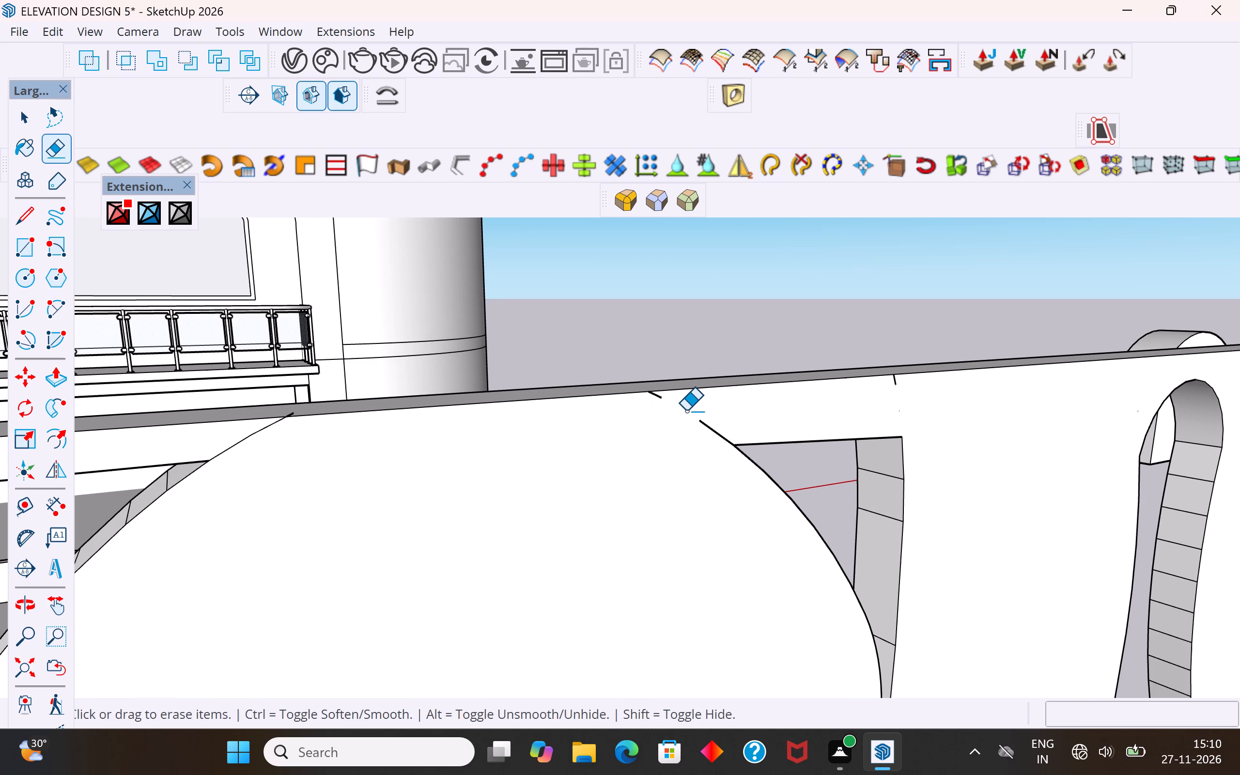
click(710, 428)
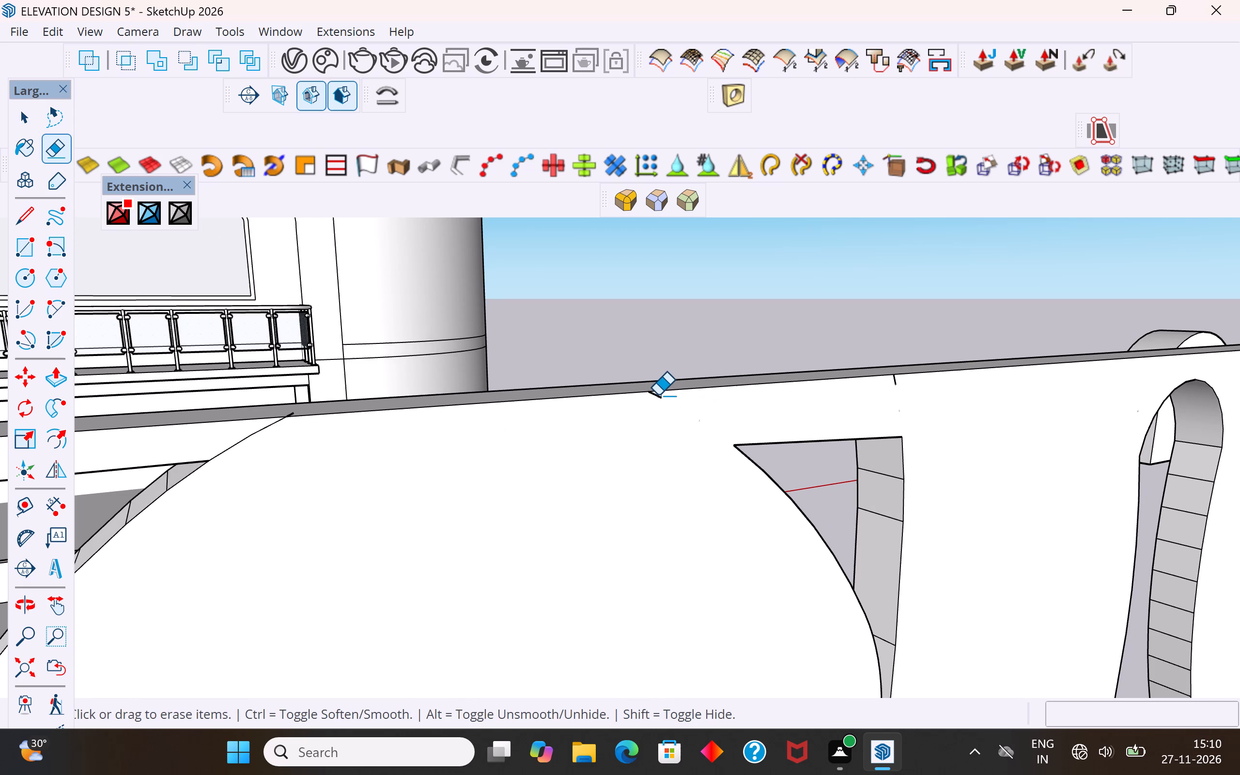
click(658, 395)
click(893, 378)
Delete the short leftover edge joining the corner of the opening beside the spiral to the lower band's inner border.
middle_drag(956, 413, 907, 427)
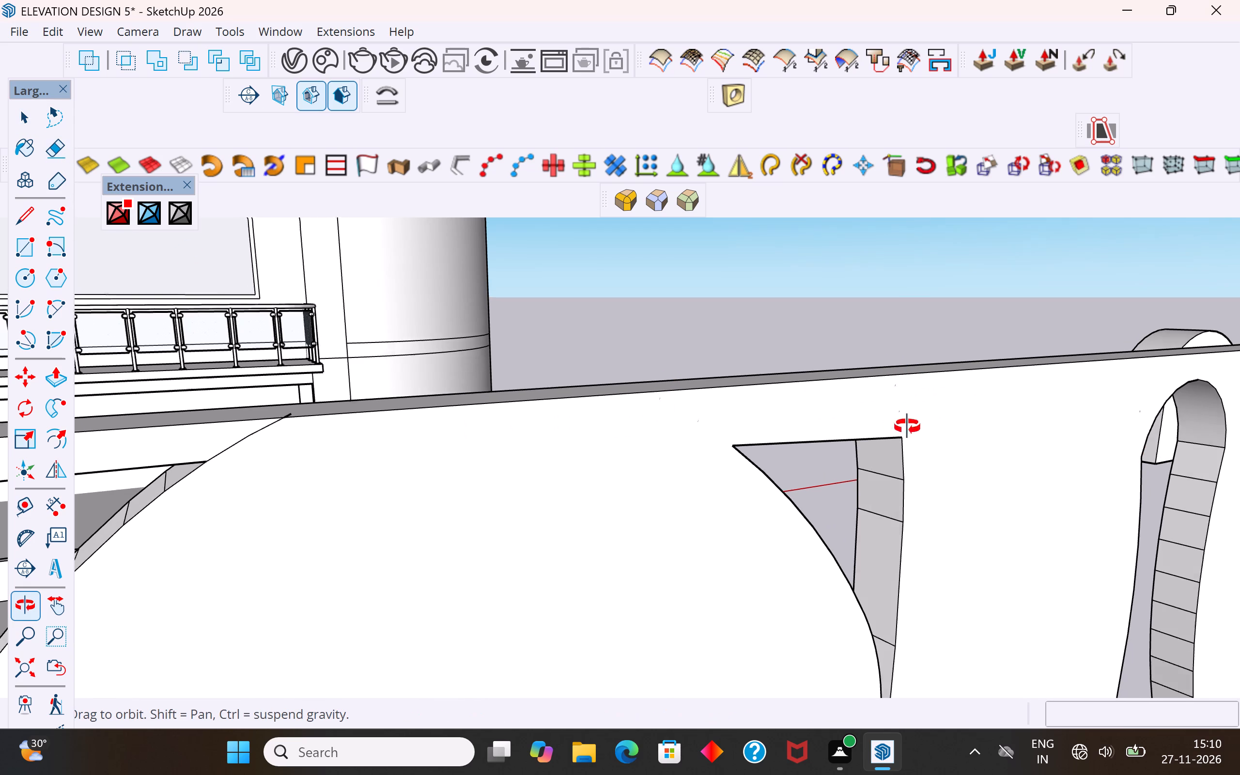
middle_drag(907, 427, 844, 454)
scroll(845, 454, up, 1)
scroll(588, 427, down, 6)
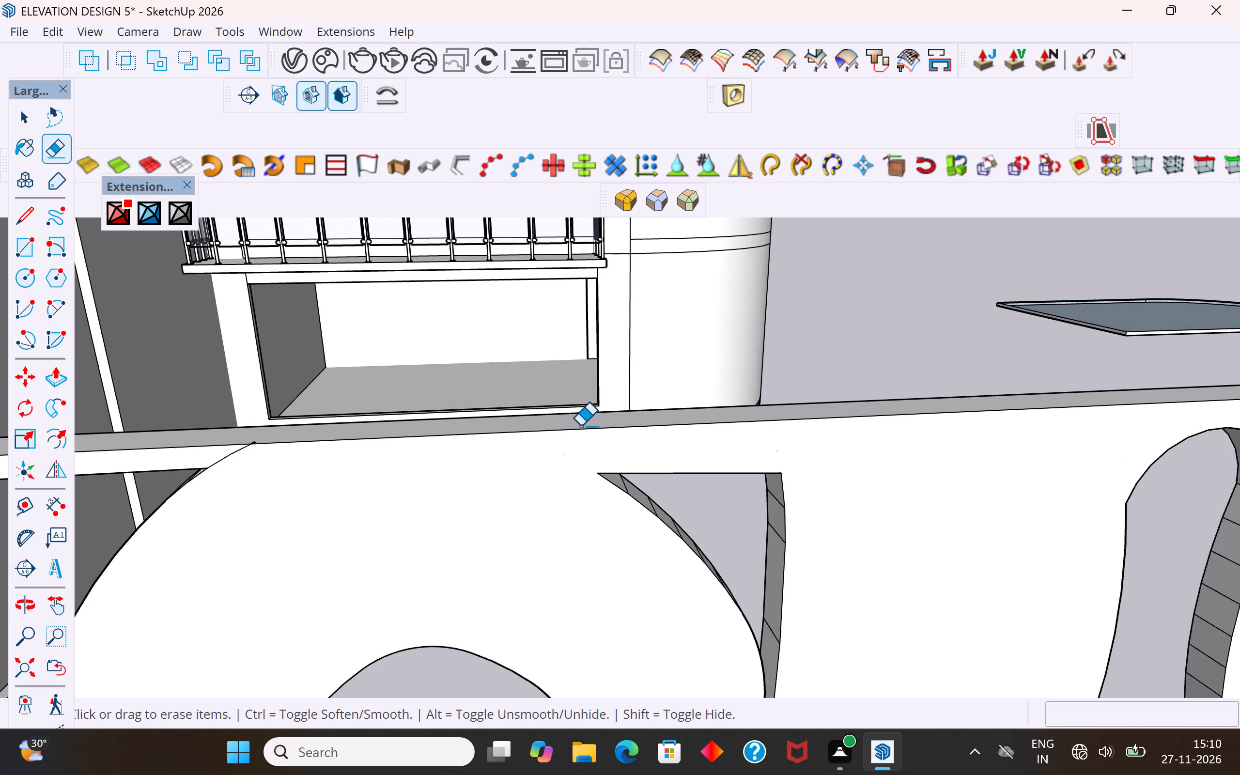
scroll(580, 426, down, 3)
middle_drag(773, 510, 646, 515)
scroll(700, 496, down, 5)
scroll(702, 552, down, 4)
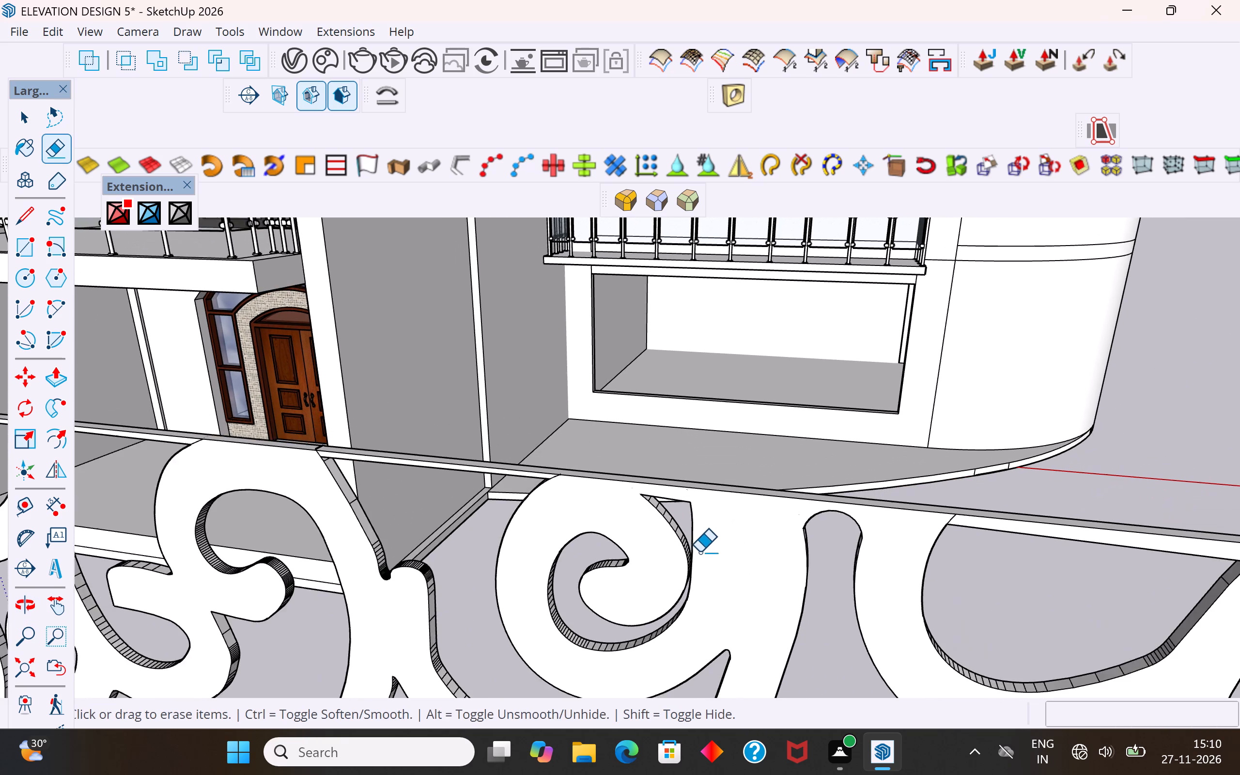
scroll(699, 552, down, 1)
middle_drag(738, 581, 726, 621)
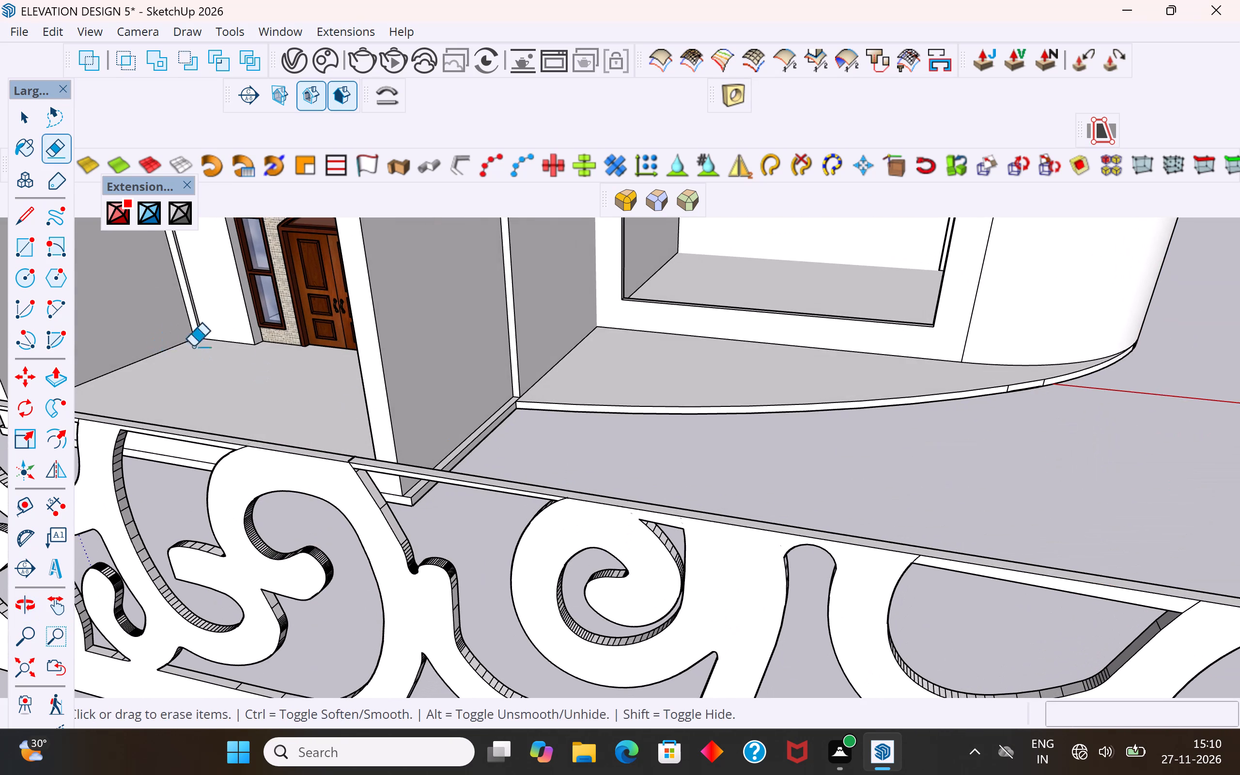
scroll(351, 481, up, 3)
click(34, 125)
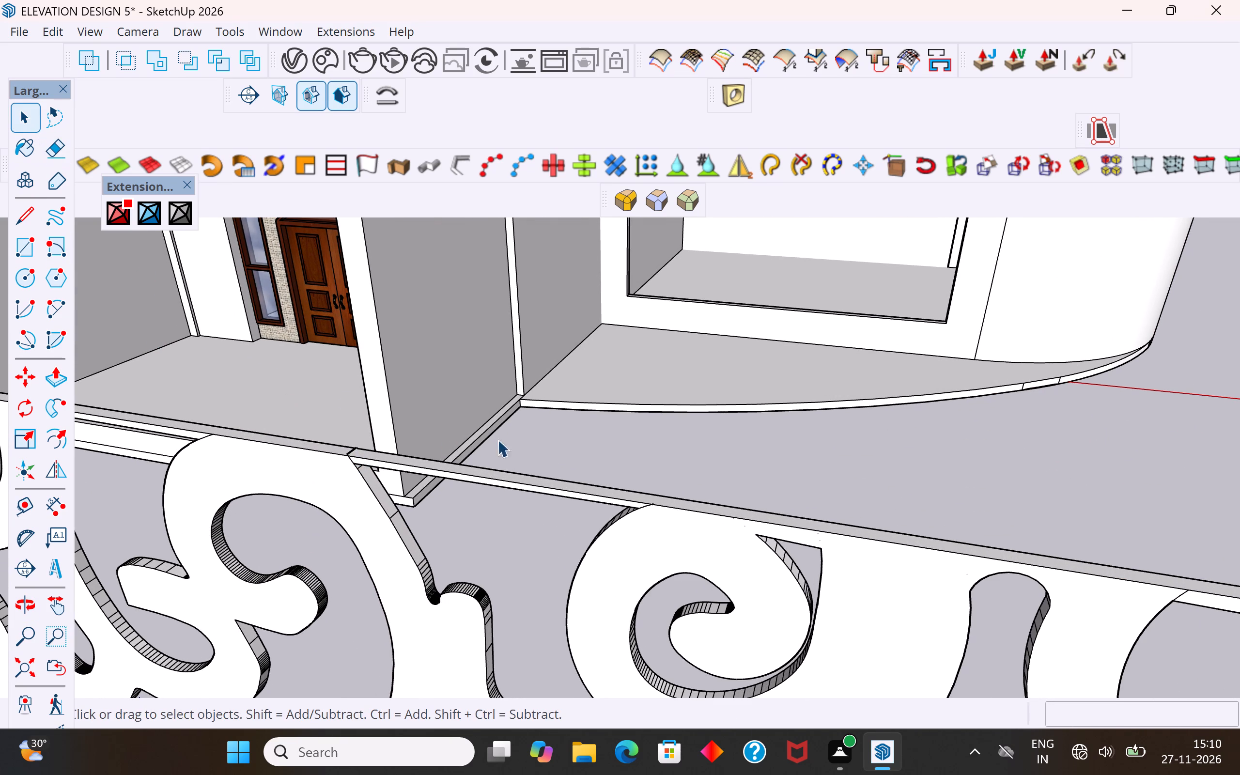
click(582, 448)
middle_drag(382, 507, 574, 479)
scroll(433, 501, up, 6)
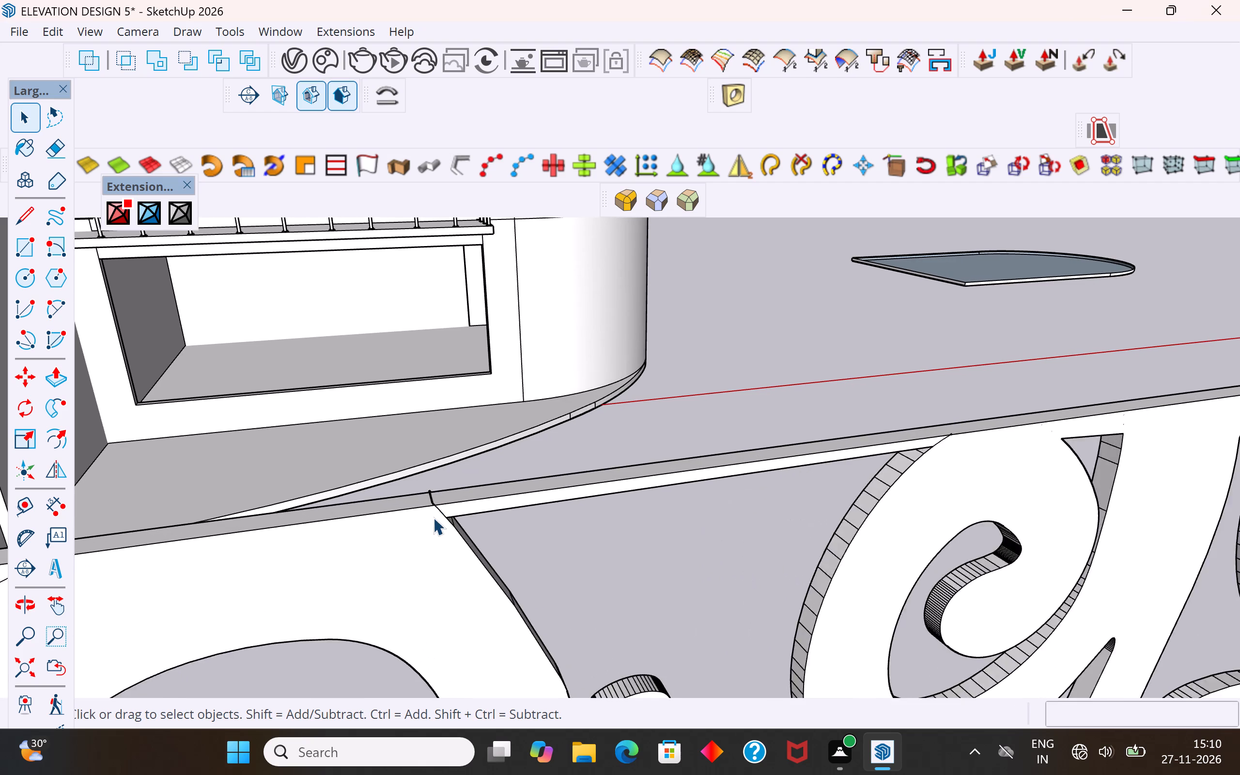
scroll(433, 517, up, 7)
click(447, 501)
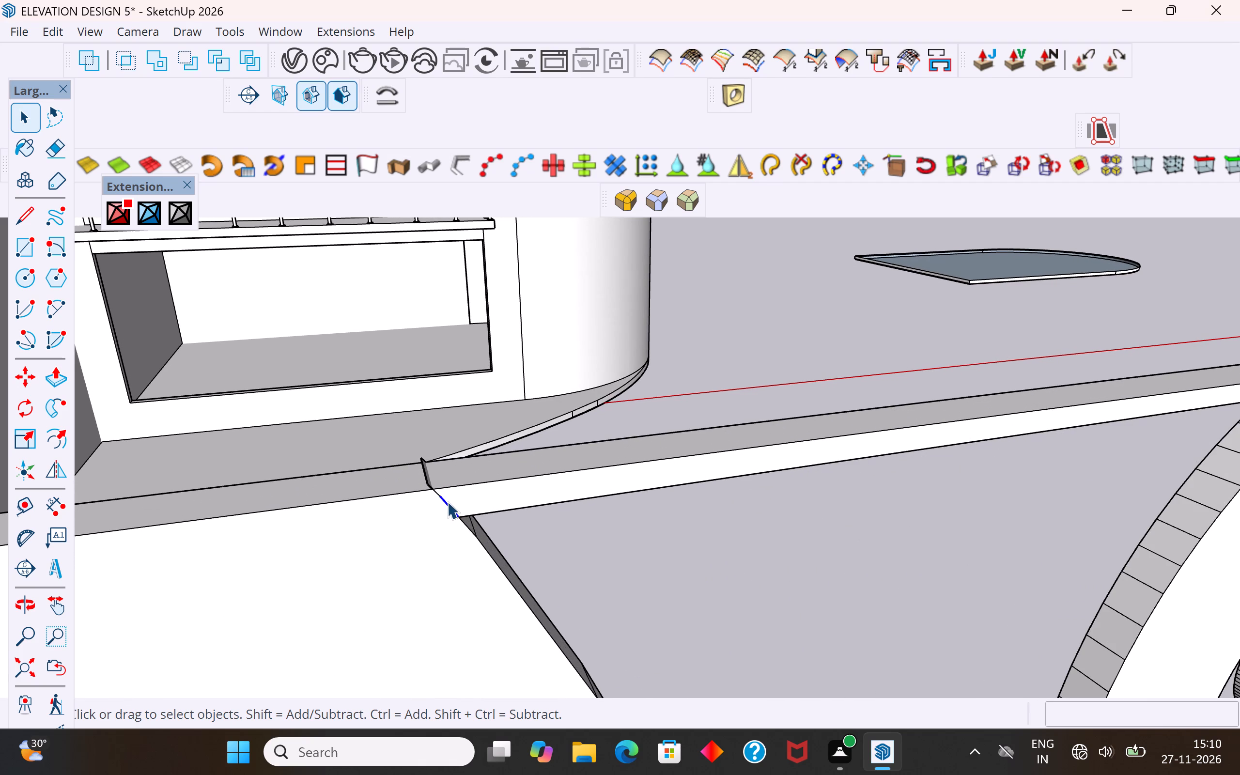
key(Delete)
At the same corner, delete the small leftover sliver face and the edge crossing the inner border's thickness.
scroll(449, 497, up, 1)
middle_drag(447, 496, 356, 503)
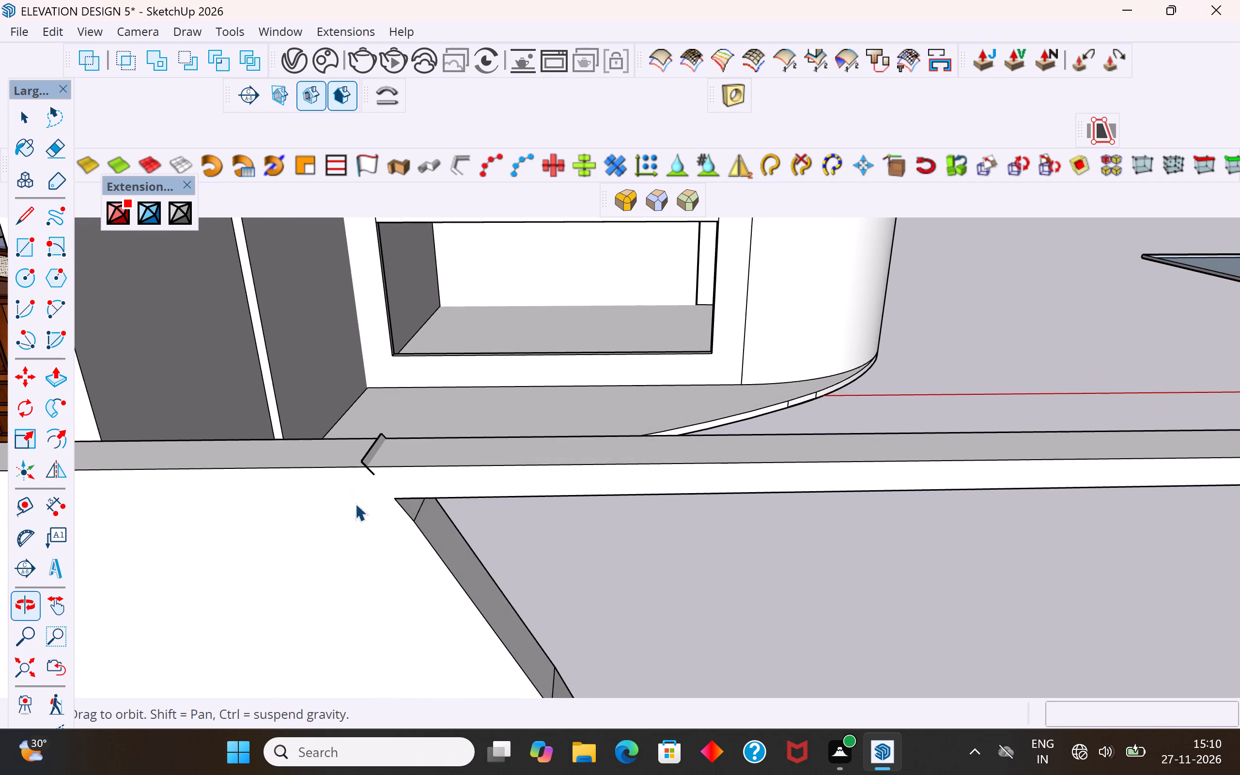
scroll(369, 462, up, 4)
click(370, 457)
key(Delete)
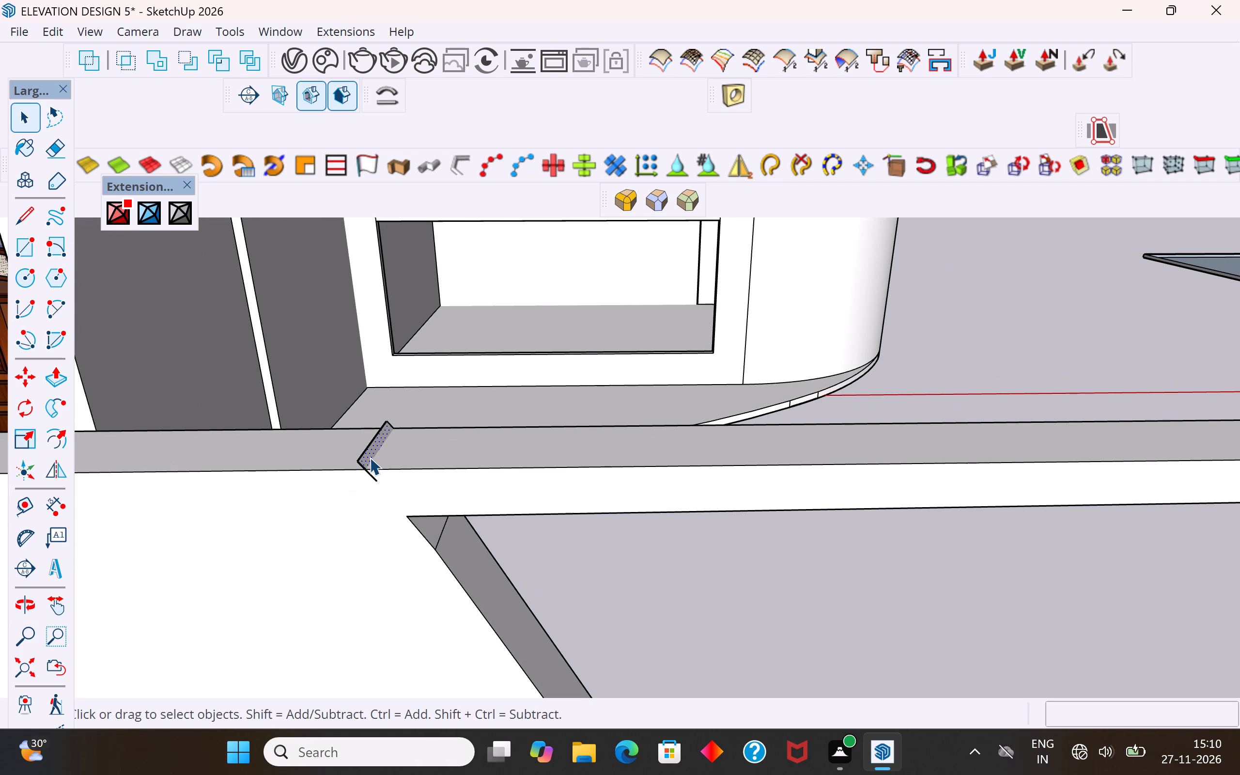
middle_drag(381, 431, 281, 418)
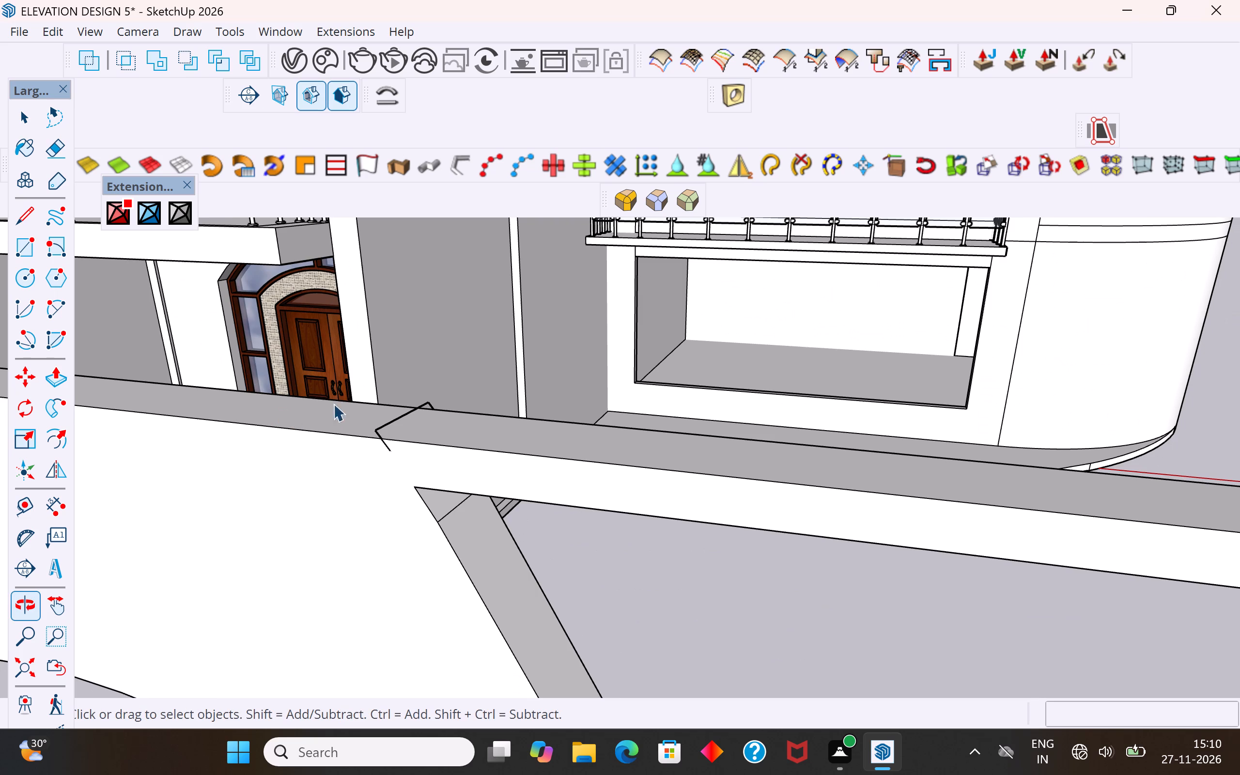
scroll(394, 431, up, 4)
click(398, 413)
key(Delete)
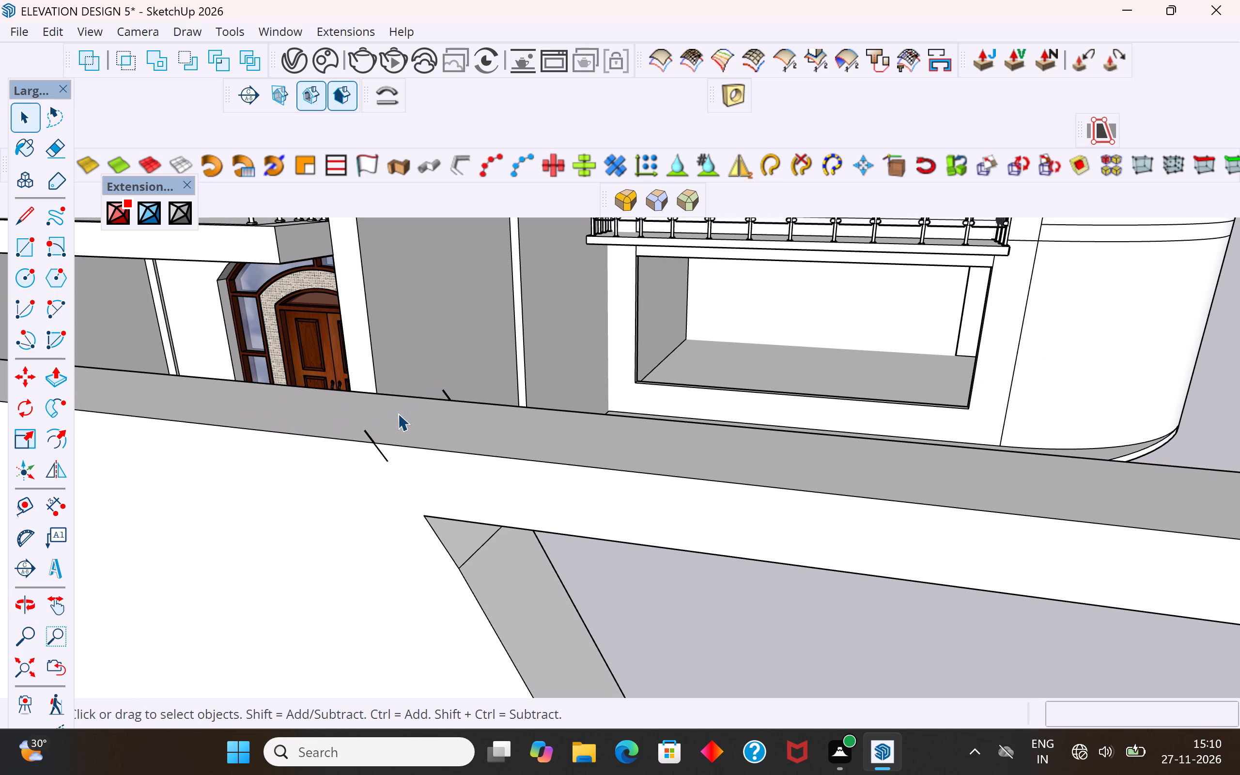
Examine the uncut curled outlines on the upper band's reverse side for open ends along the inner border.
middle_drag(695, 418, 362, 452)
scroll(620, 515, down, 11)
middle_drag(342, 435, 240, 367)
scroll(321, 382, up, 7)
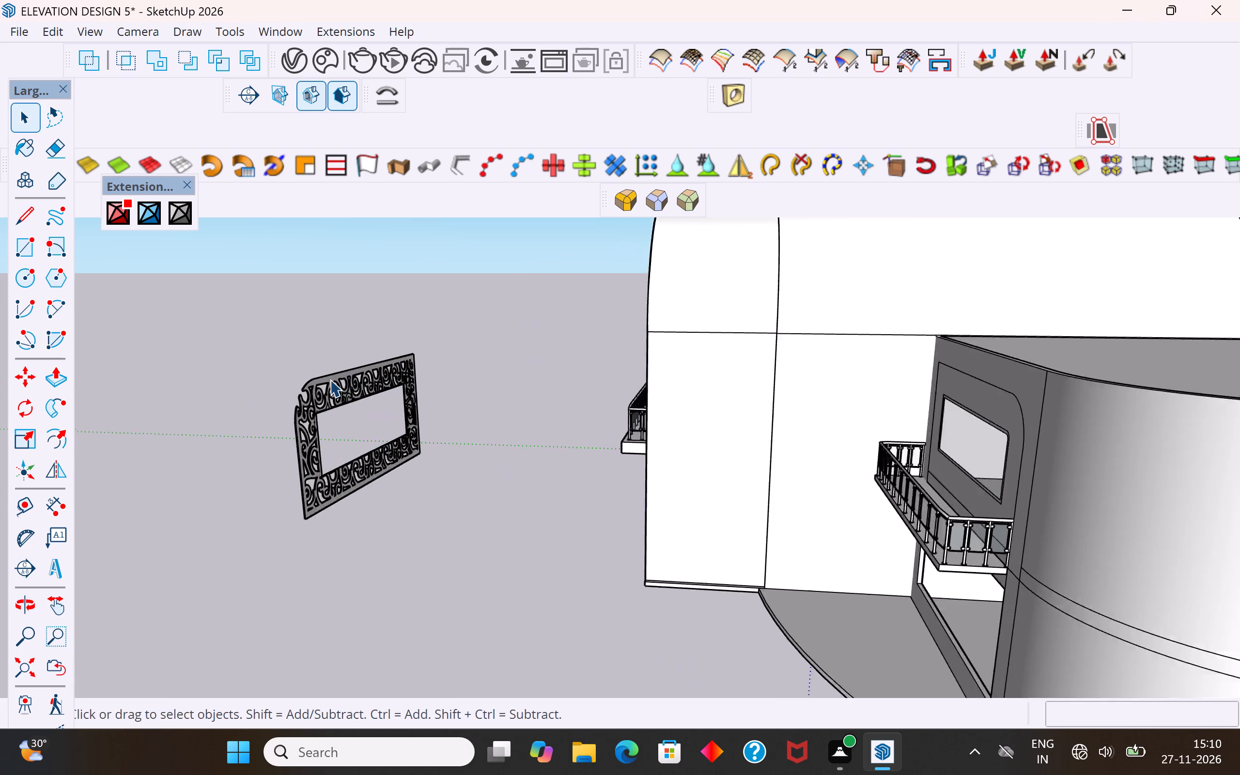
scroll(330, 379, up, 15)
middle_drag(405, 399, 332, 412)
scroll(321, 449, up, 5)
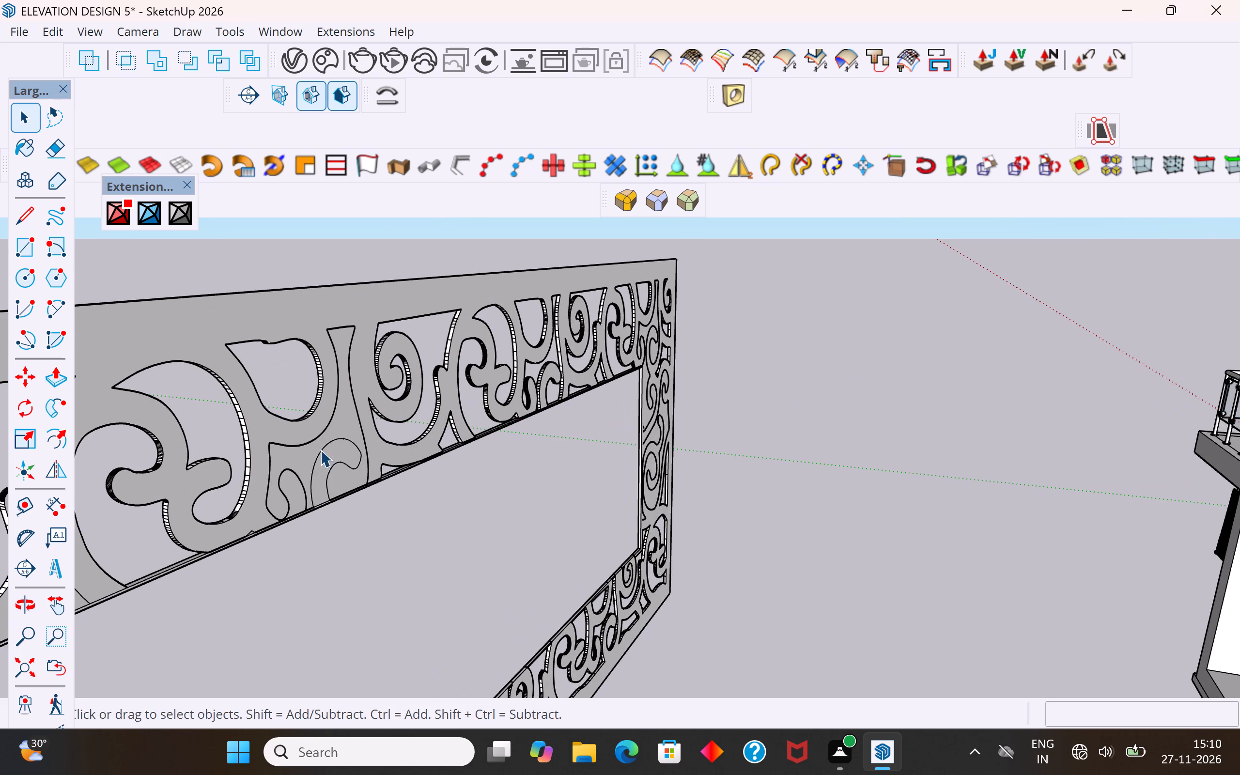
click(319, 442)
click(349, 417)
click(351, 479)
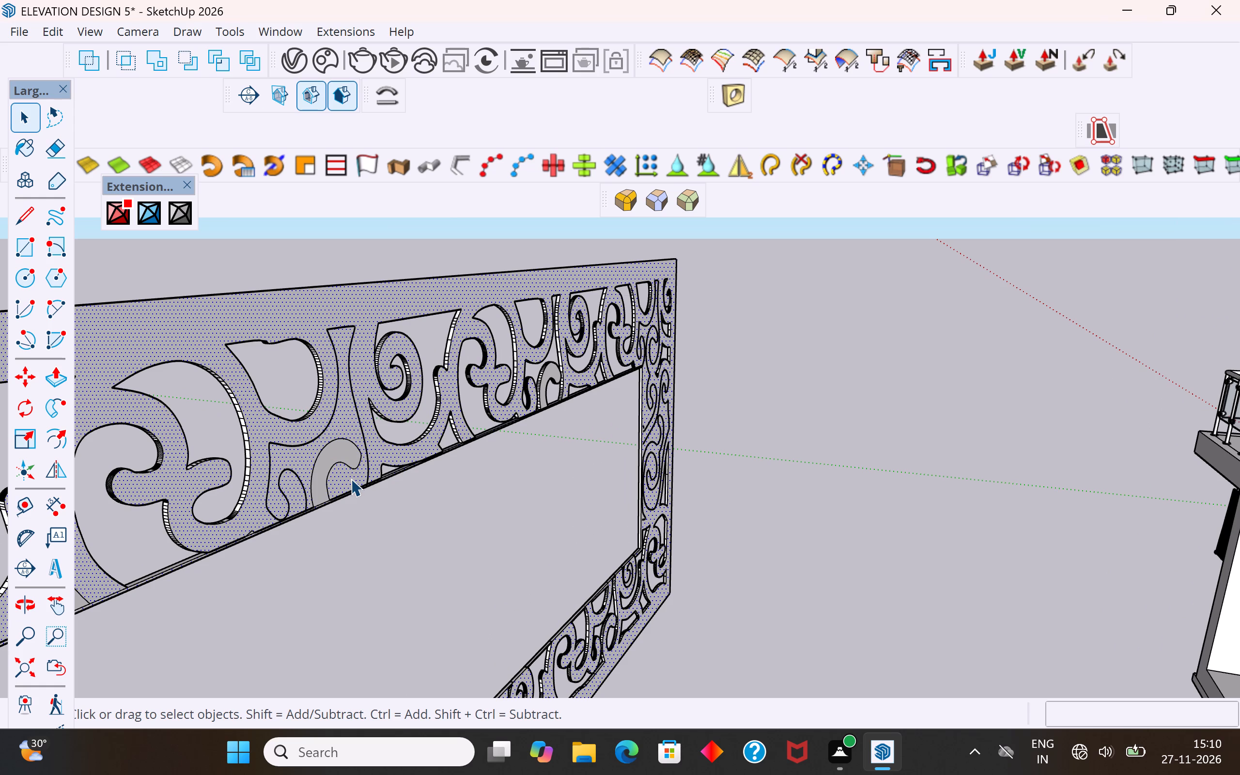
middle_drag(352, 479, 353, 442)
click(397, 486)
scroll(359, 443, up, 4)
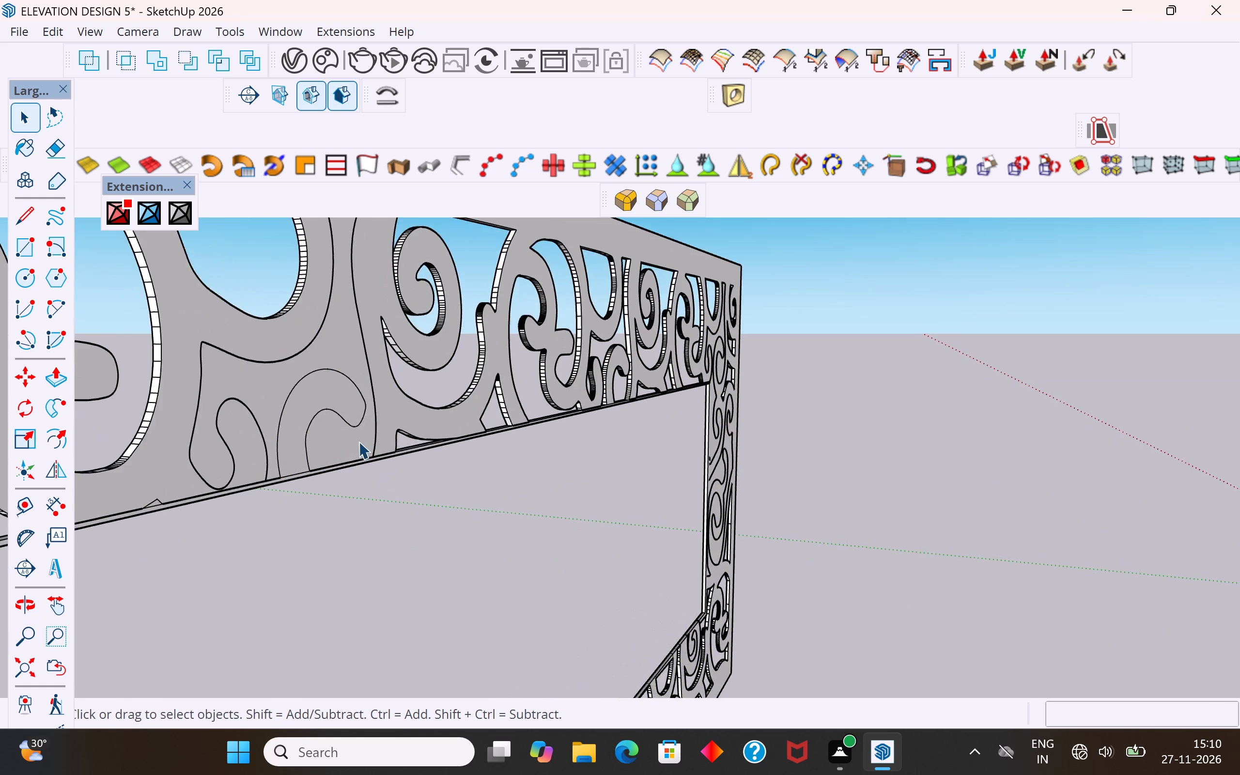
scroll(358, 441, up, 10)
click(363, 446)
scroll(364, 460, down, 6)
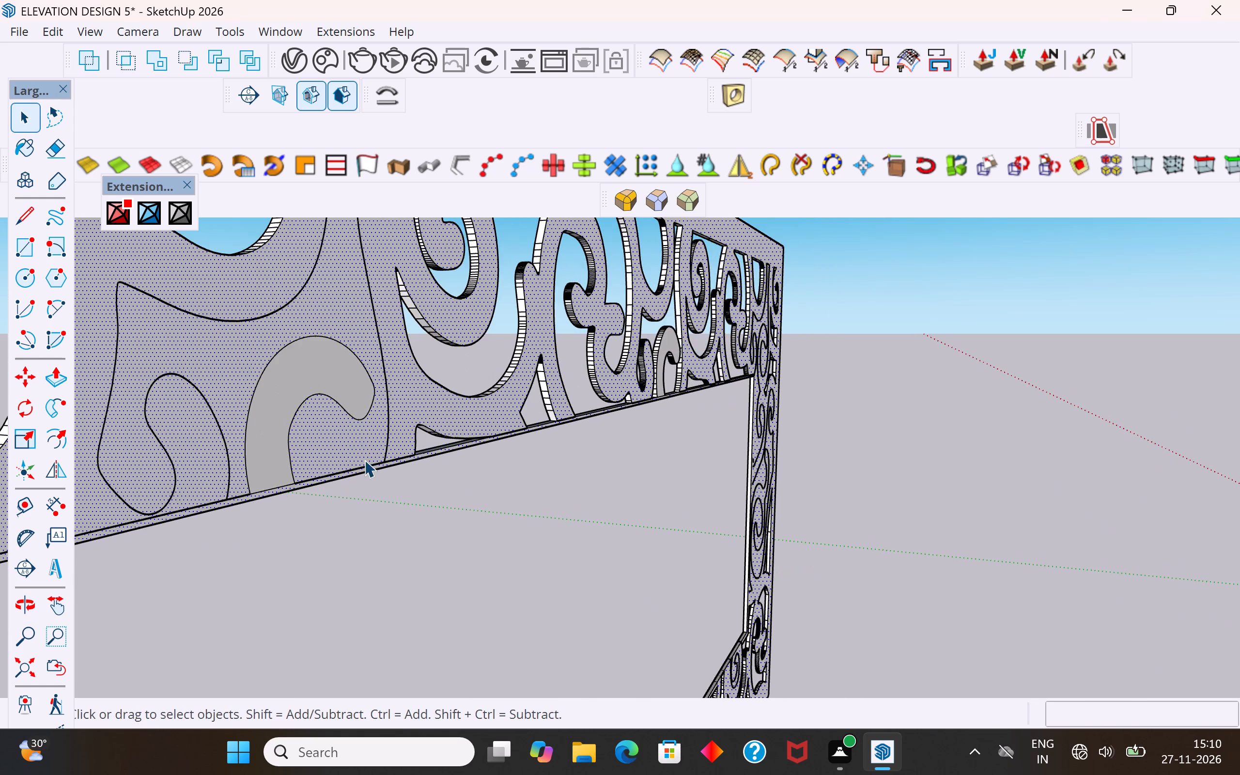
scroll(364, 460, down, 8)
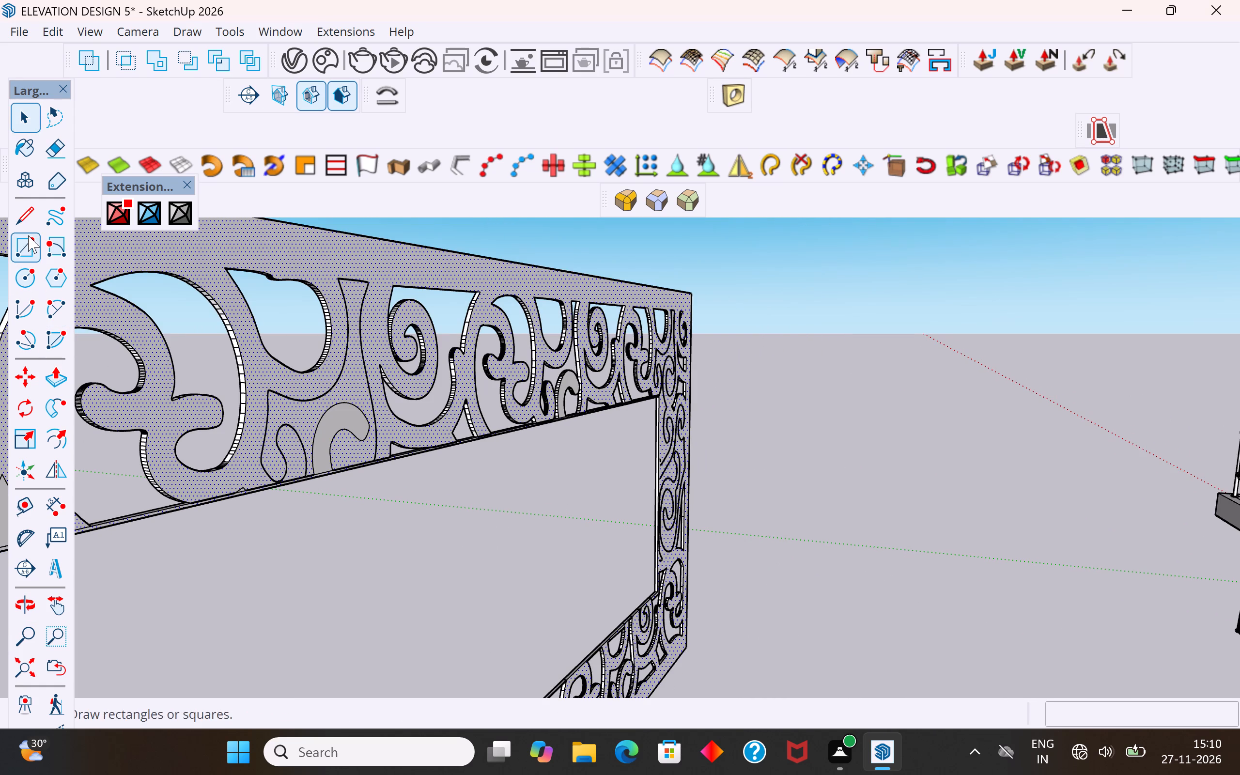
Draw a line about 1 5/16" long across the narrow gap between the two curls, just above the inner border.
click(28, 217)
scroll(315, 481, up, 4)
scroll(315, 480, down, 3)
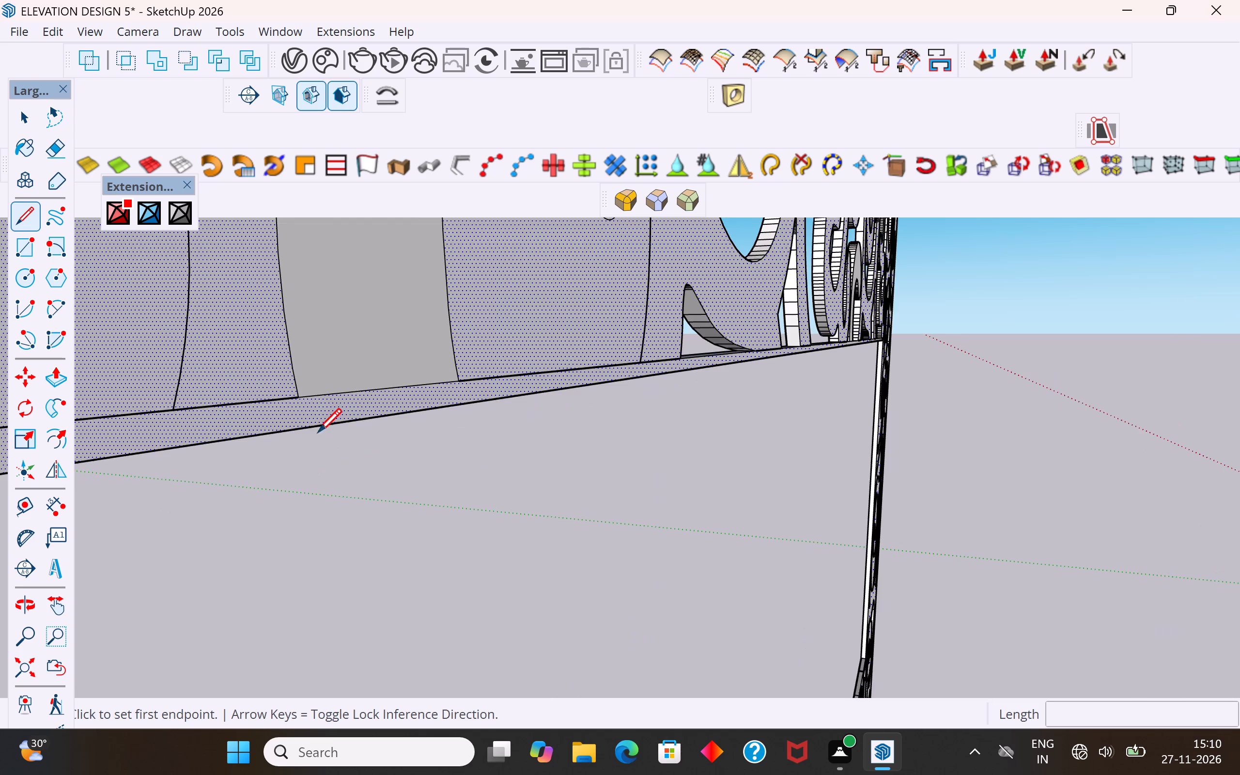
scroll(322, 448, down, 4)
scroll(322, 446, up, 13)
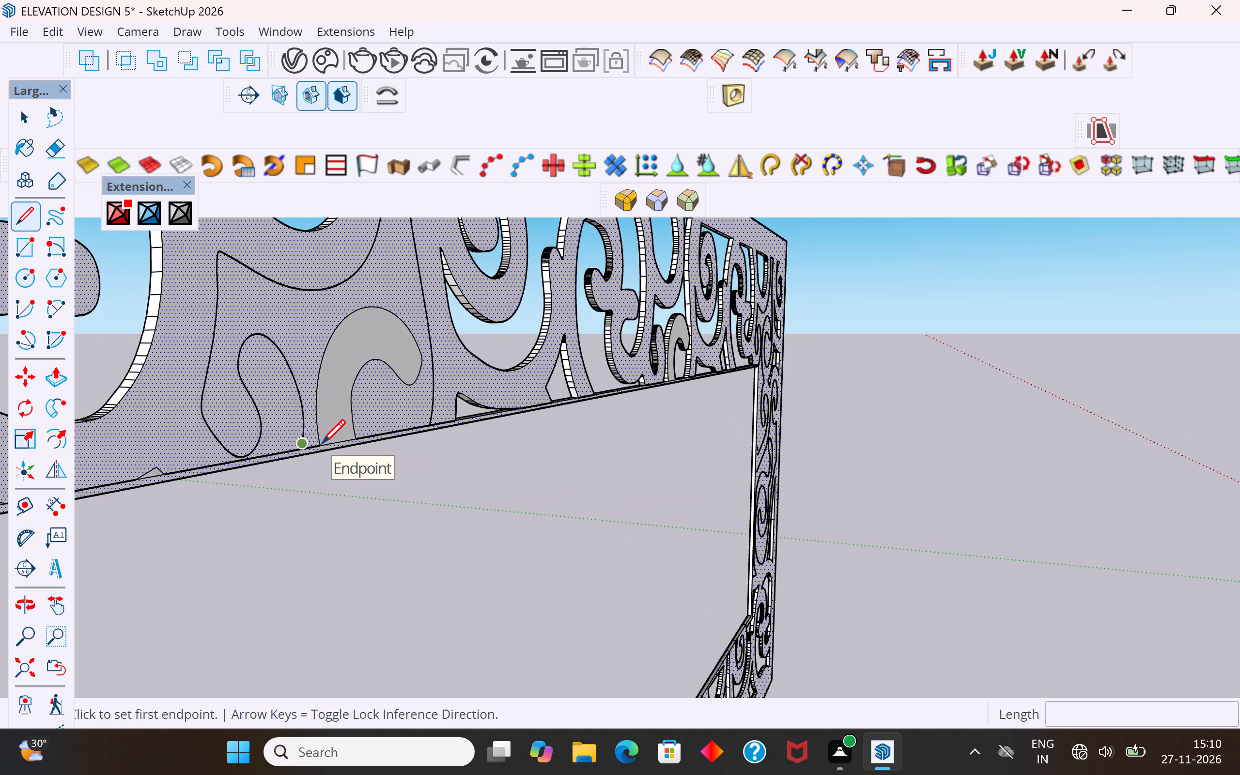
scroll(293, 439, up, 5)
click(311, 445)
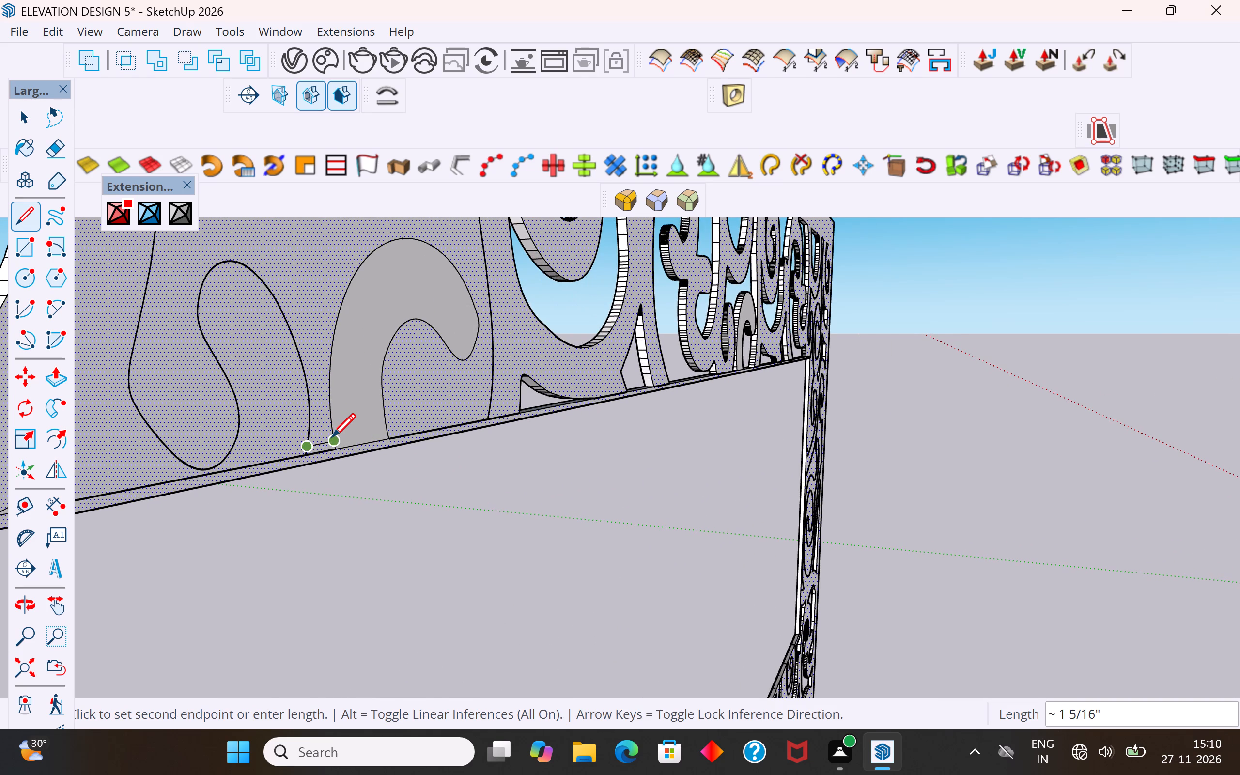
click(332, 439)
click(32, 126)
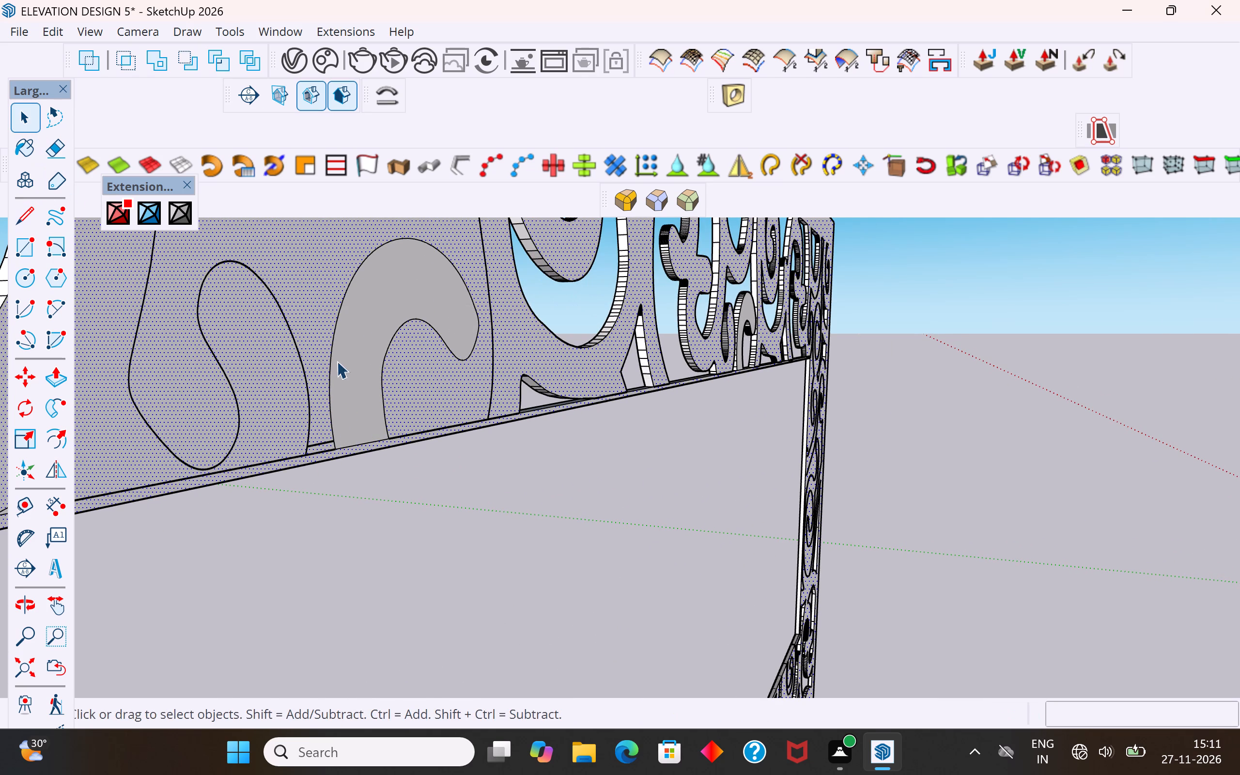
click(439, 381)
Draw a line about 8 1/16" long from the long stem outline to the hooked curl's inner side, just above the inner border.
scroll(416, 462, down, 5)
scroll(412, 437, up, 7)
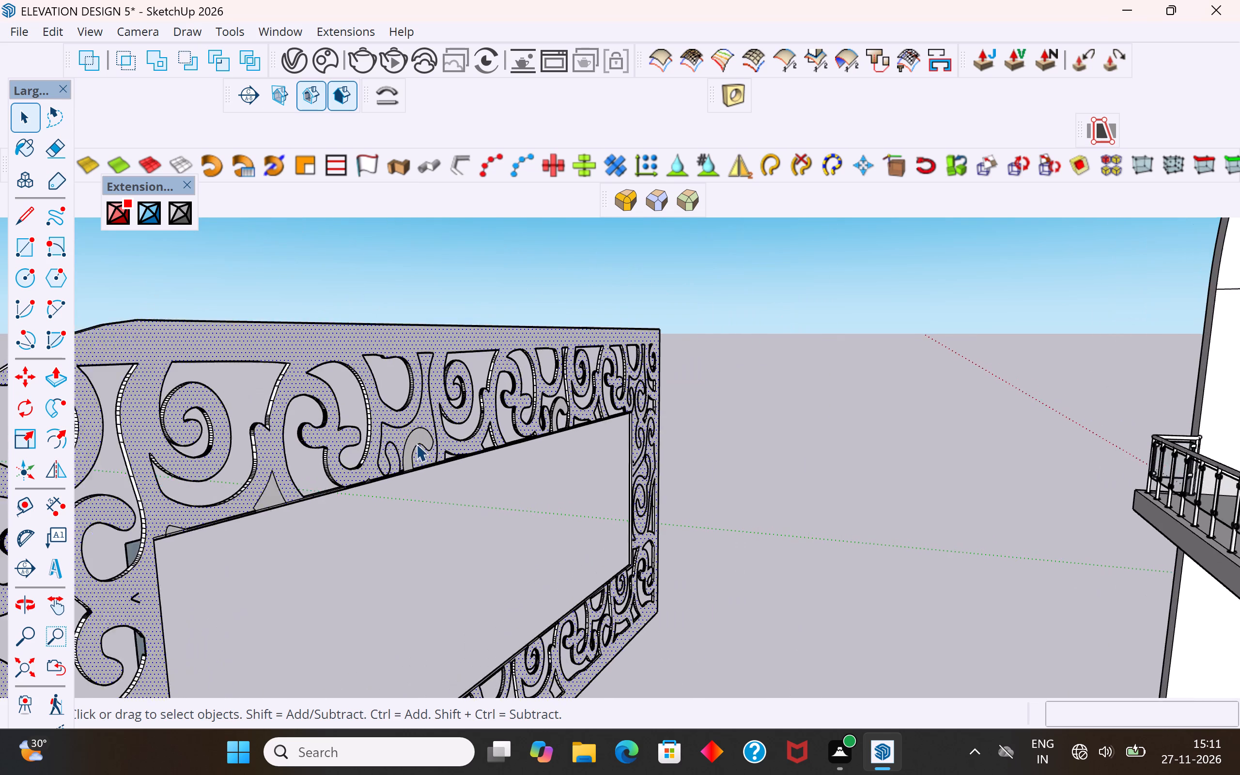
scroll(416, 444, up, 2)
click(426, 462)
scroll(426, 462, up, 3)
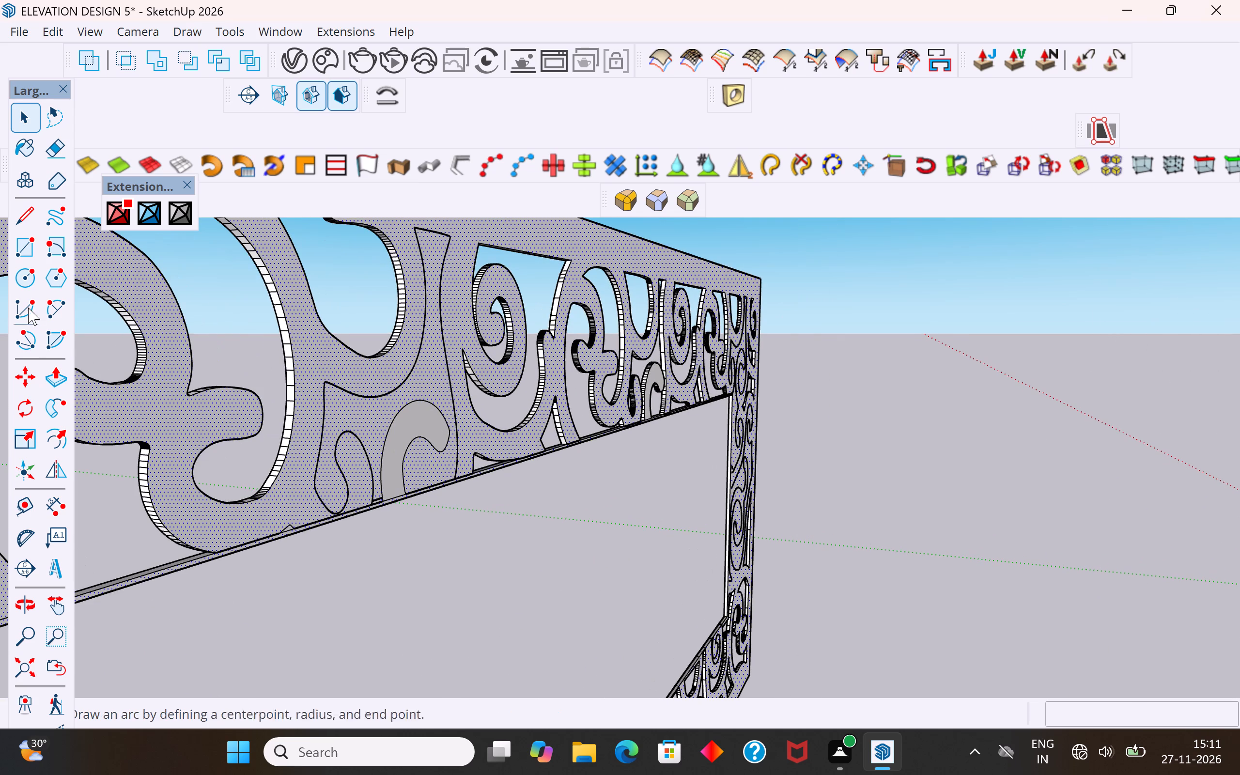
click(31, 221)
scroll(438, 483, up, 6)
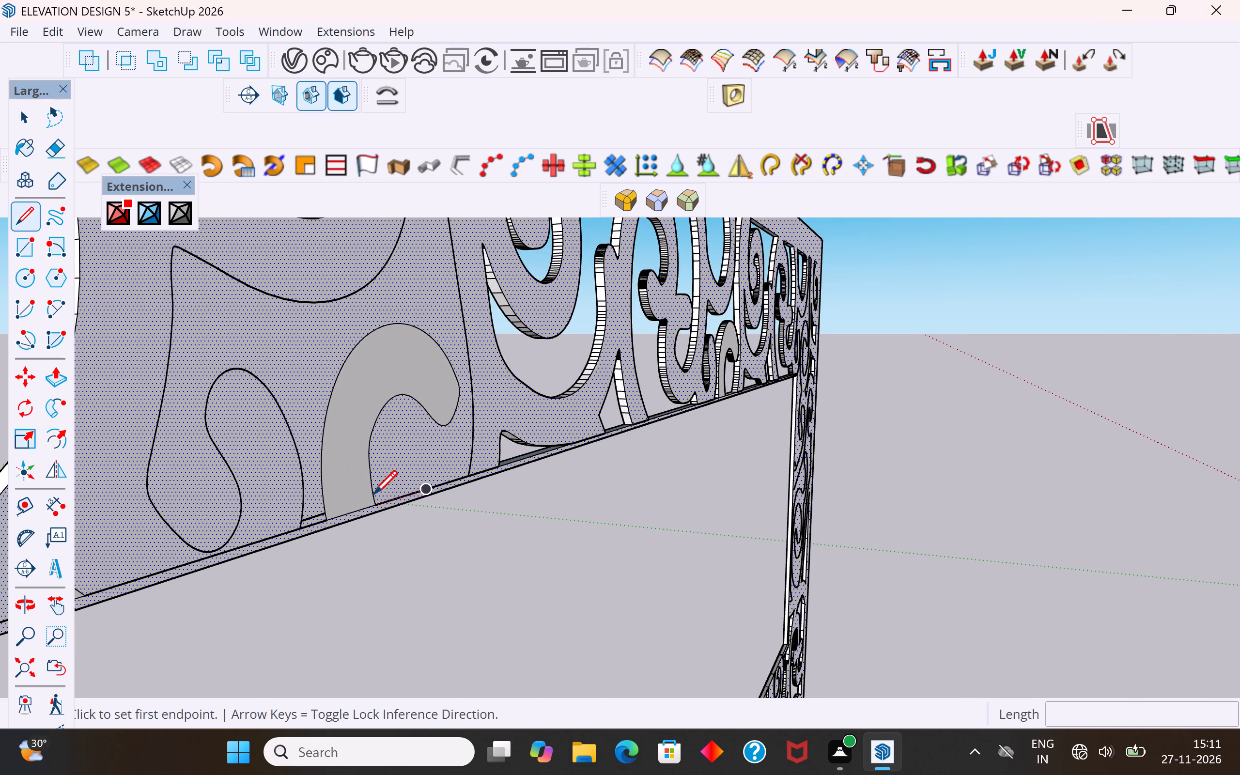
click(469, 463)
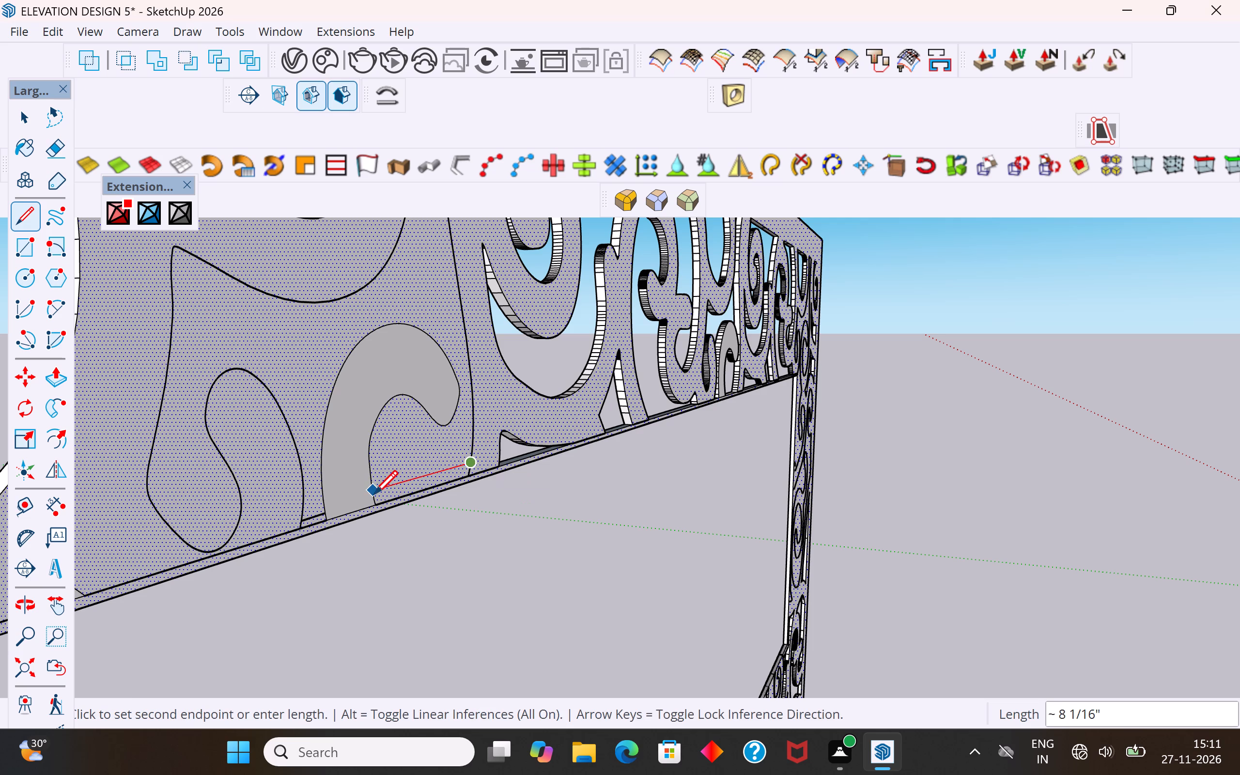
click(374, 496)
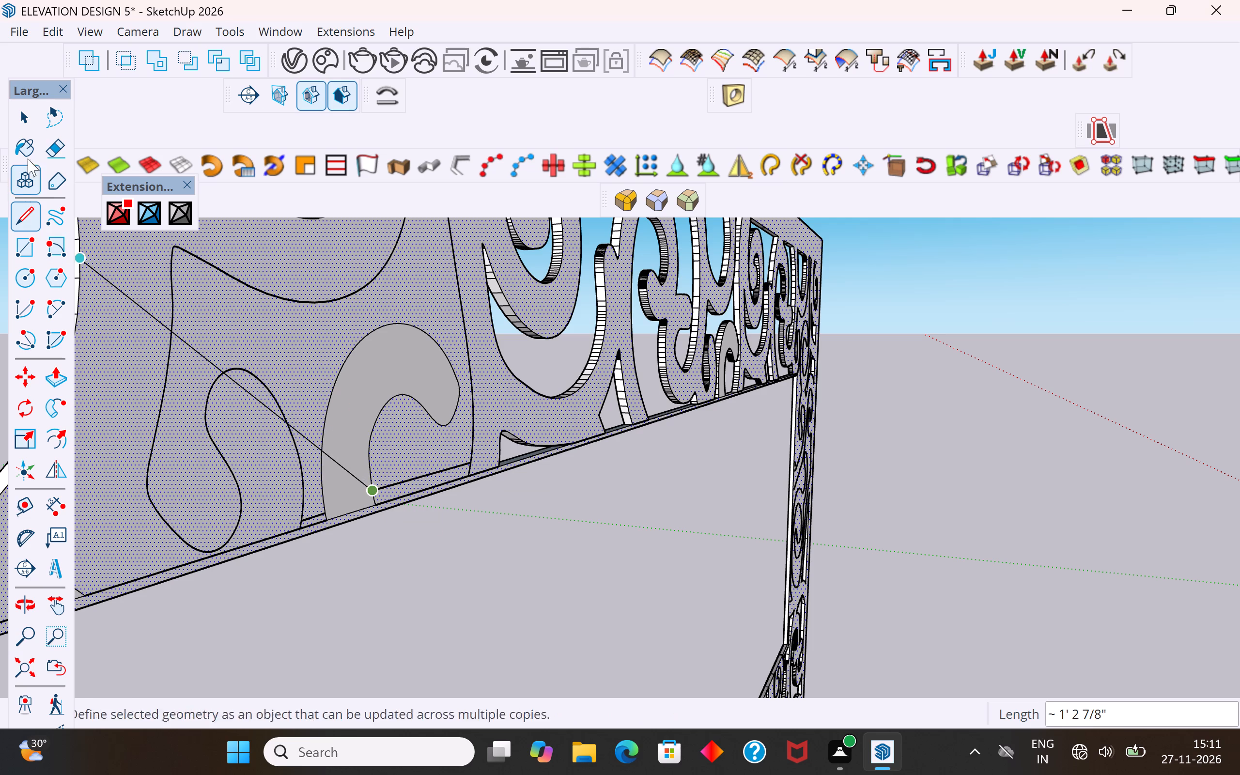
click(31, 114)
click(429, 565)
Examine the reverse face around the curls from both sides of the screen, checking its extent against the cut opening.
middle_drag(421, 558, 440, 556)
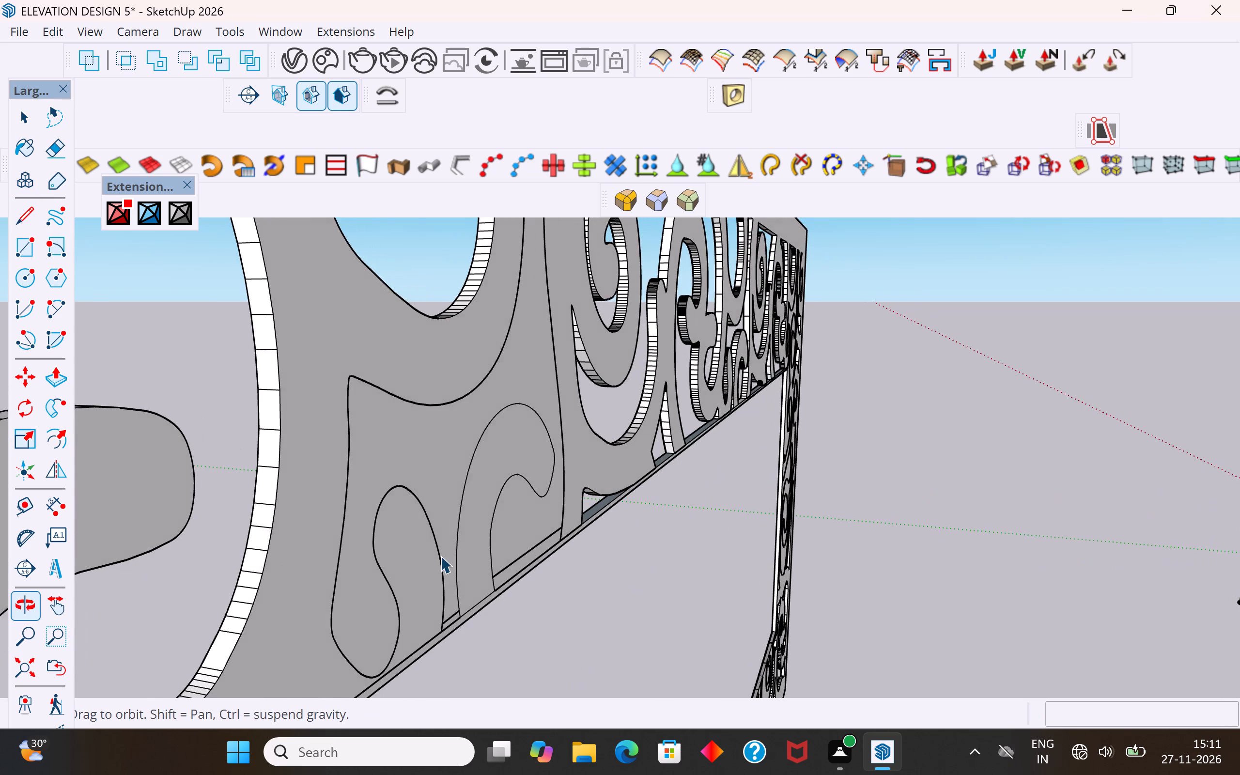
middle_drag(440, 556, 439, 570)
click(443, 460)
middle_drag(434, 517, 849, 558)
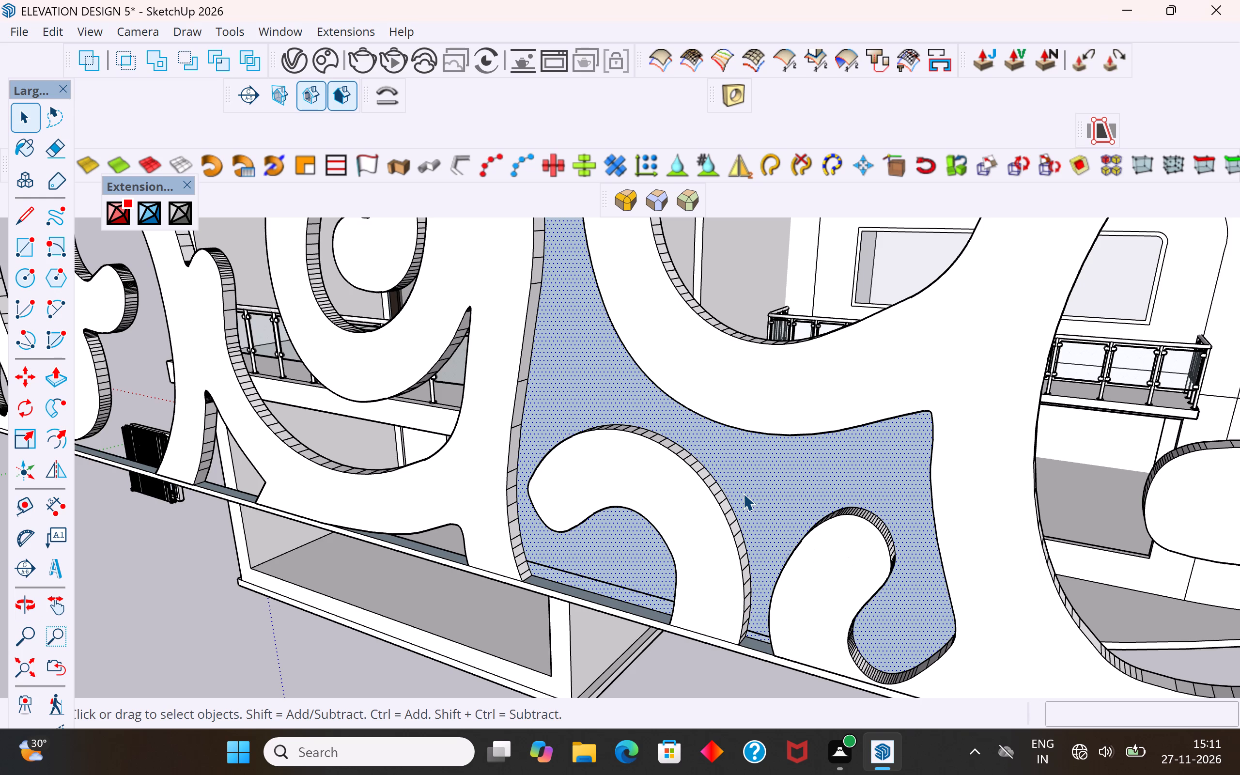
scroll(628, 493, down, 3)
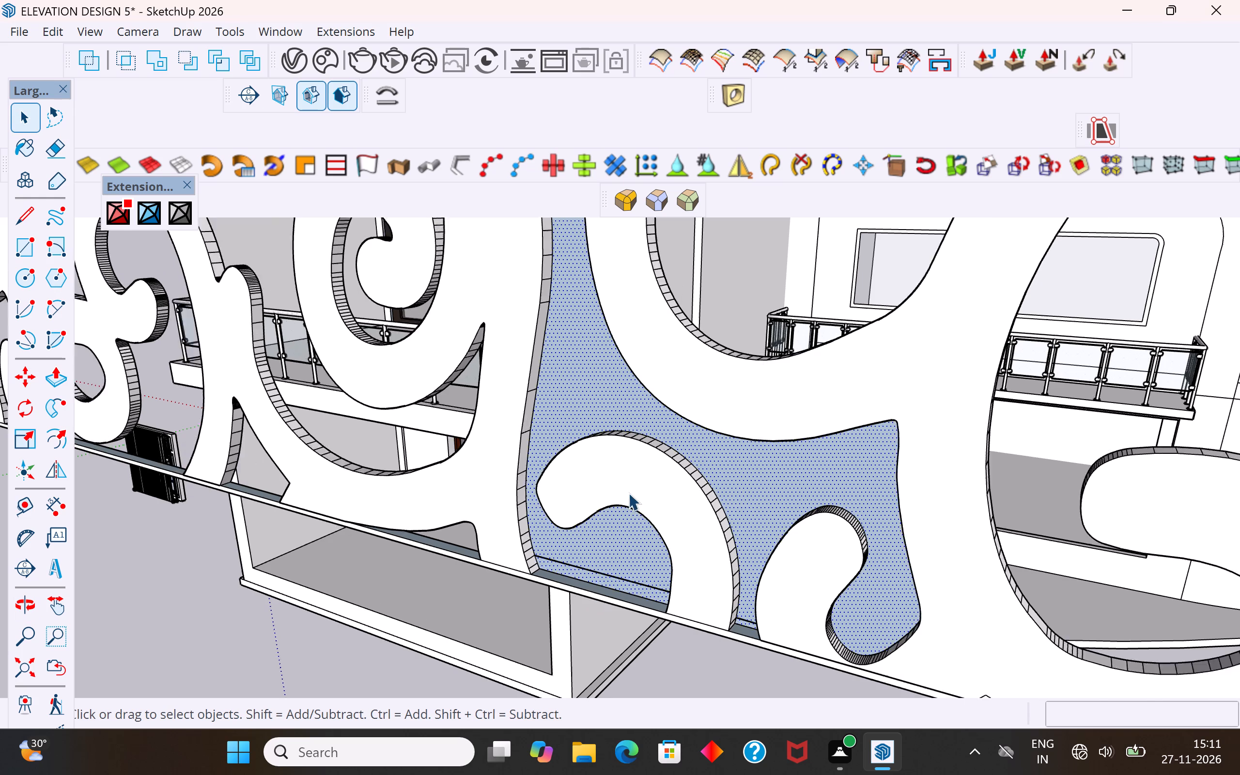
scroll(628, 493, down, 2)
middle_drag(759, 505, 198, 604)
scroll(438, 625, down, 5)
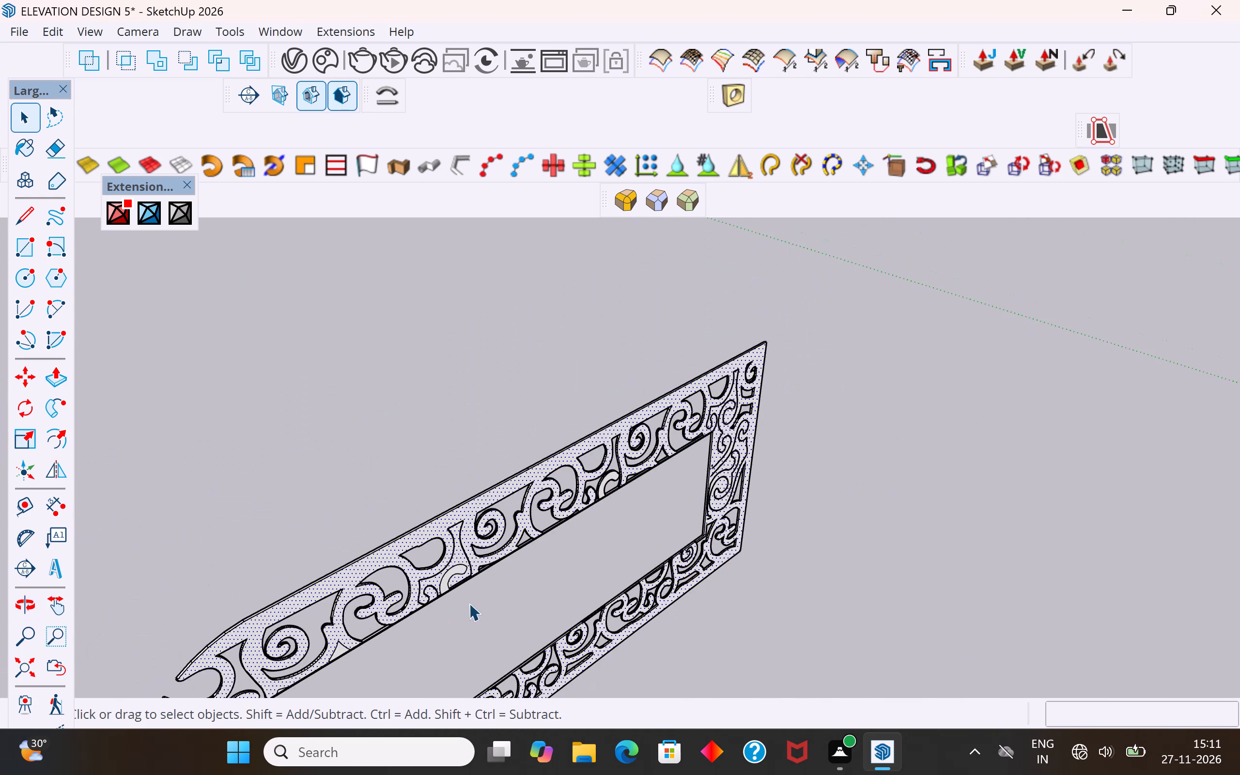
click(470, 603)
Delete the two closing lines just above the inner border, beside the hooked curl and across the gap between the curls.
middle_drag(465, 563, 448, 515)
scroll(434, 547, up, 11)
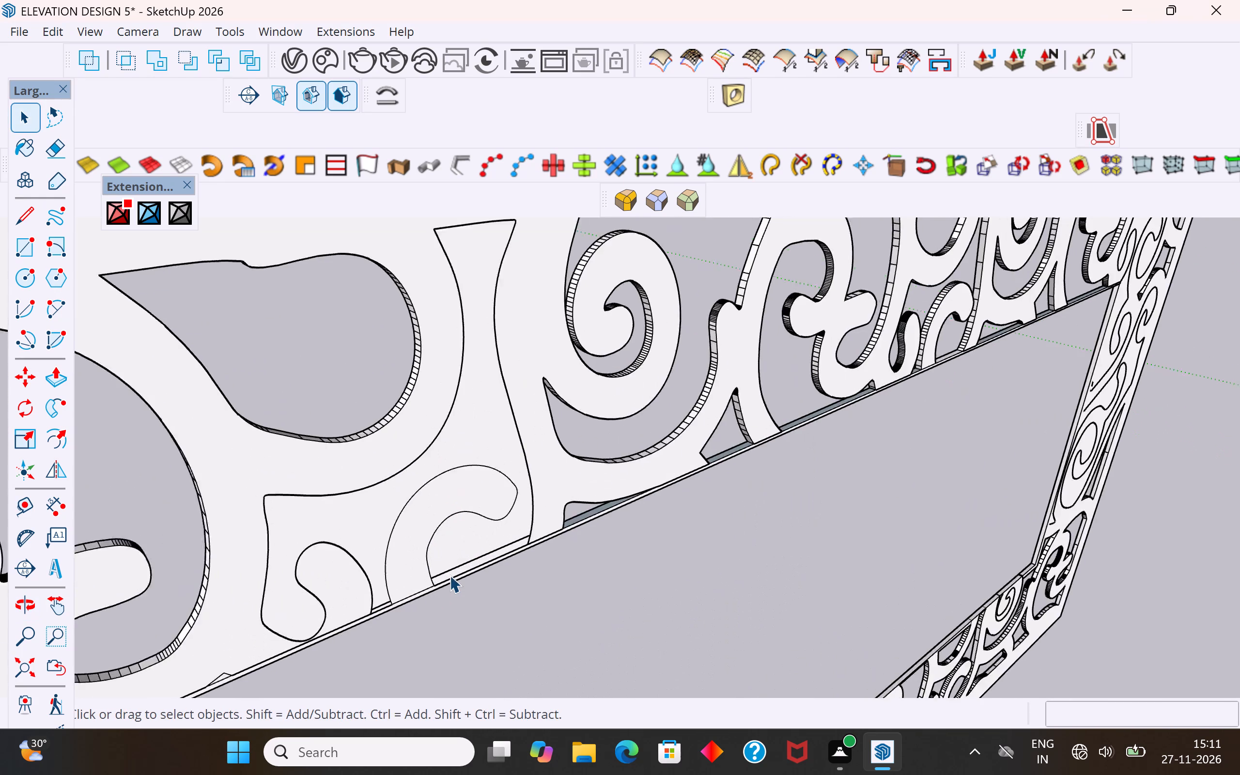
scroll(449, 575, up, 7)
click(450, 566)
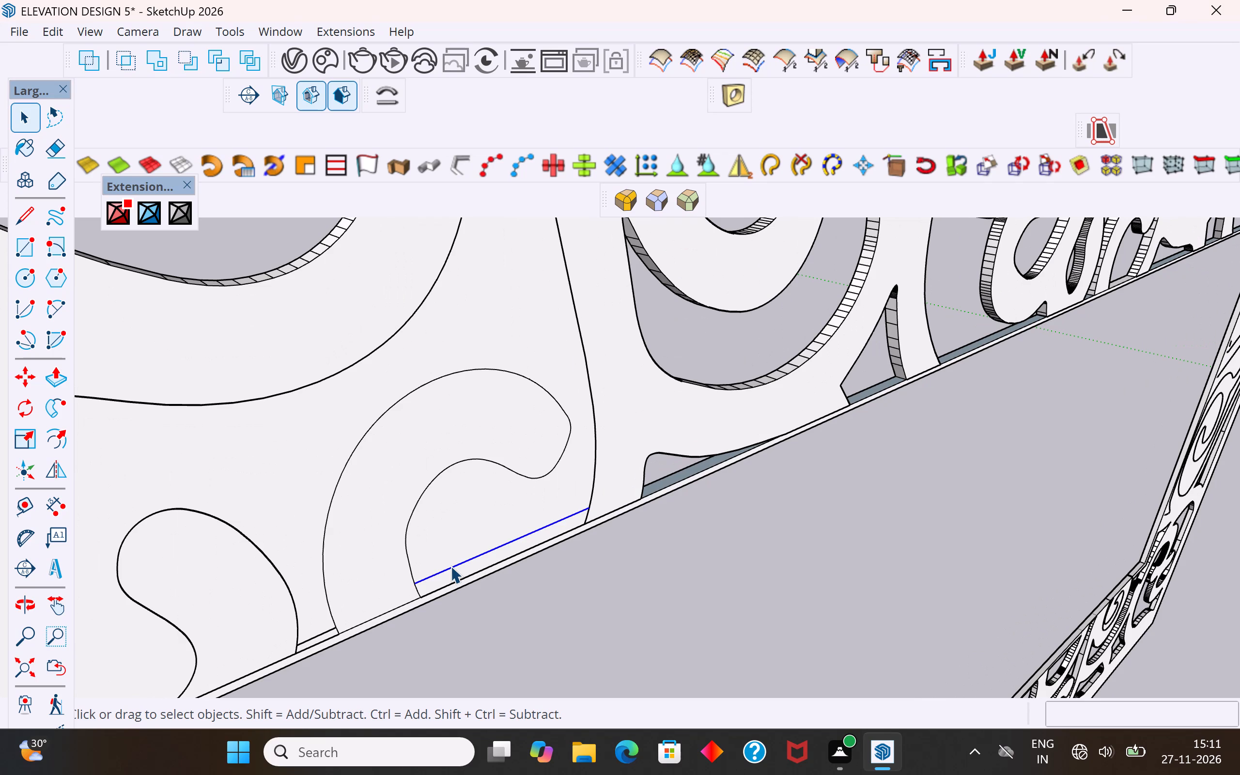
key(Delete)
click(480, 546)
click(322, 630)
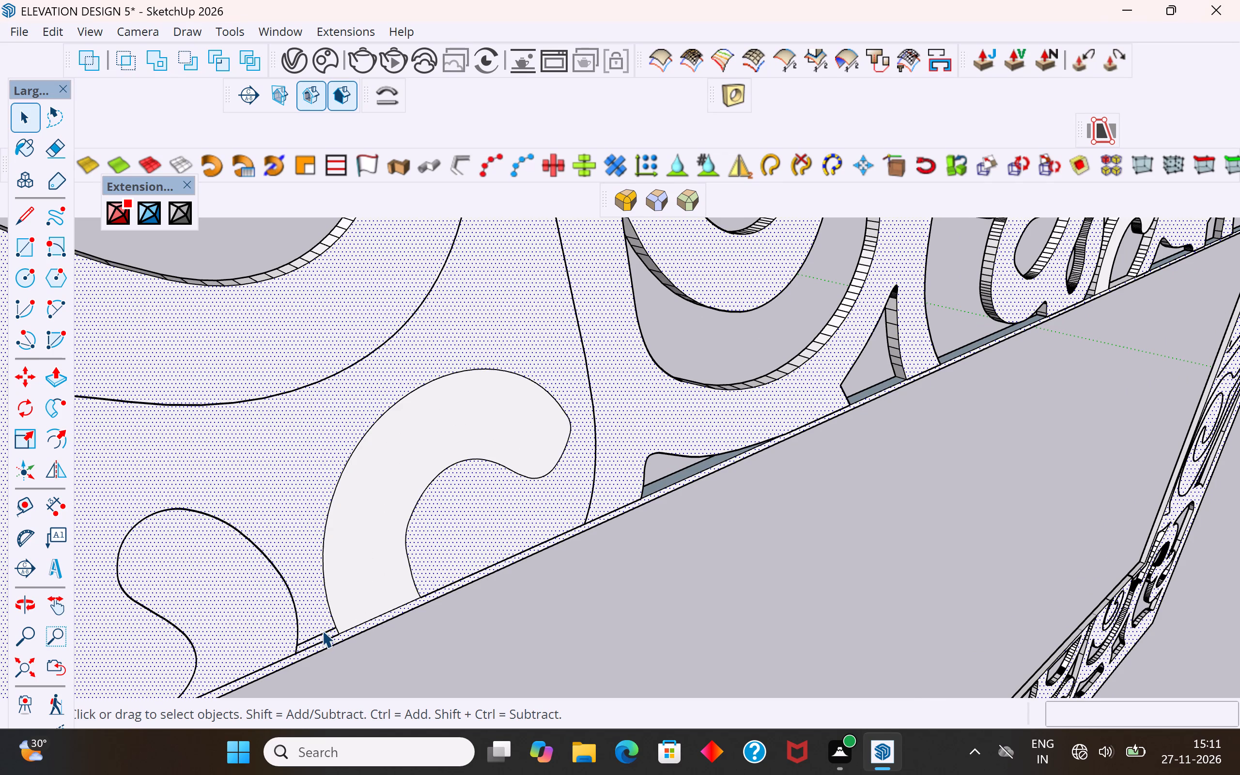
key(Delete)
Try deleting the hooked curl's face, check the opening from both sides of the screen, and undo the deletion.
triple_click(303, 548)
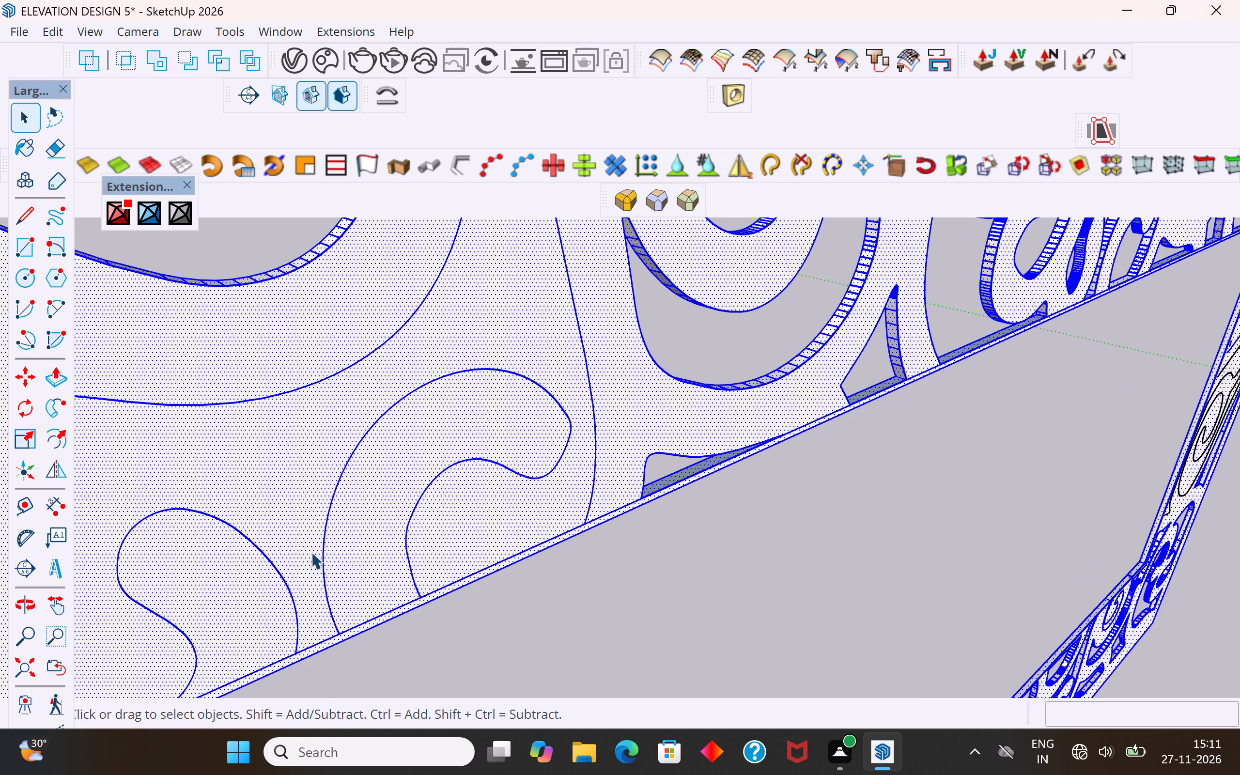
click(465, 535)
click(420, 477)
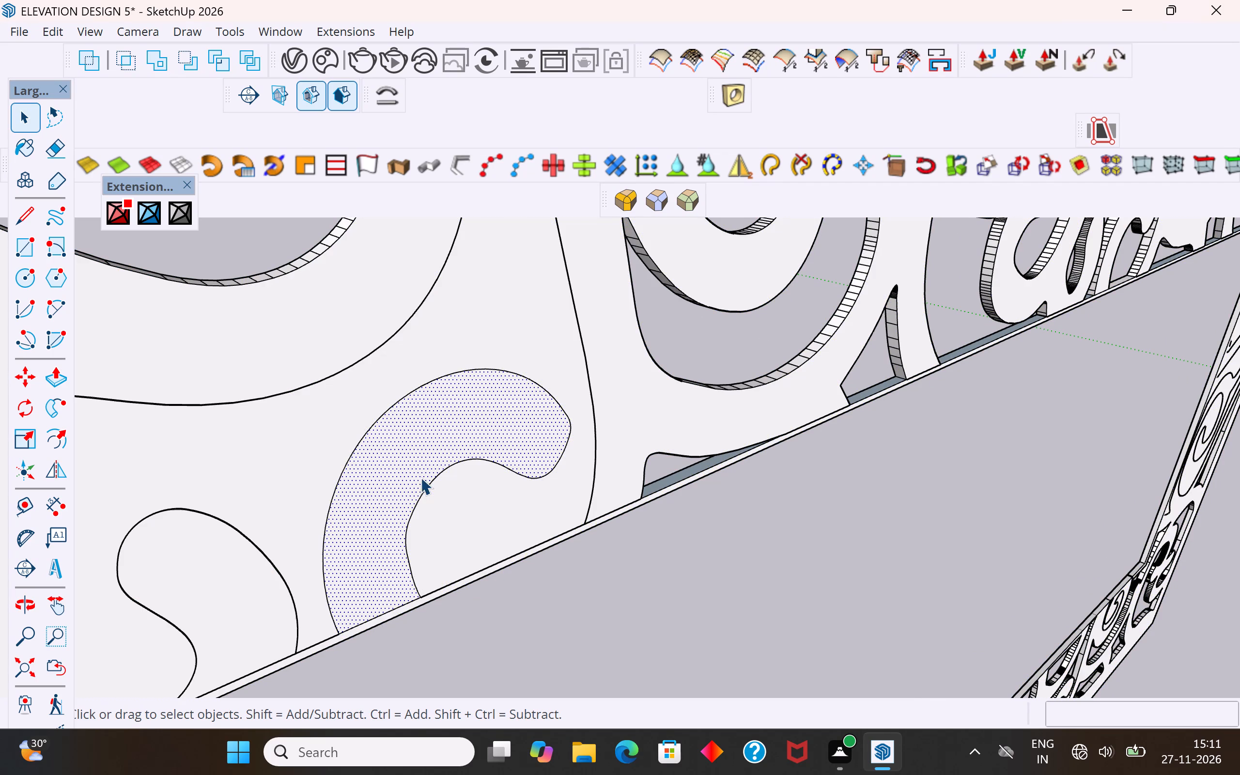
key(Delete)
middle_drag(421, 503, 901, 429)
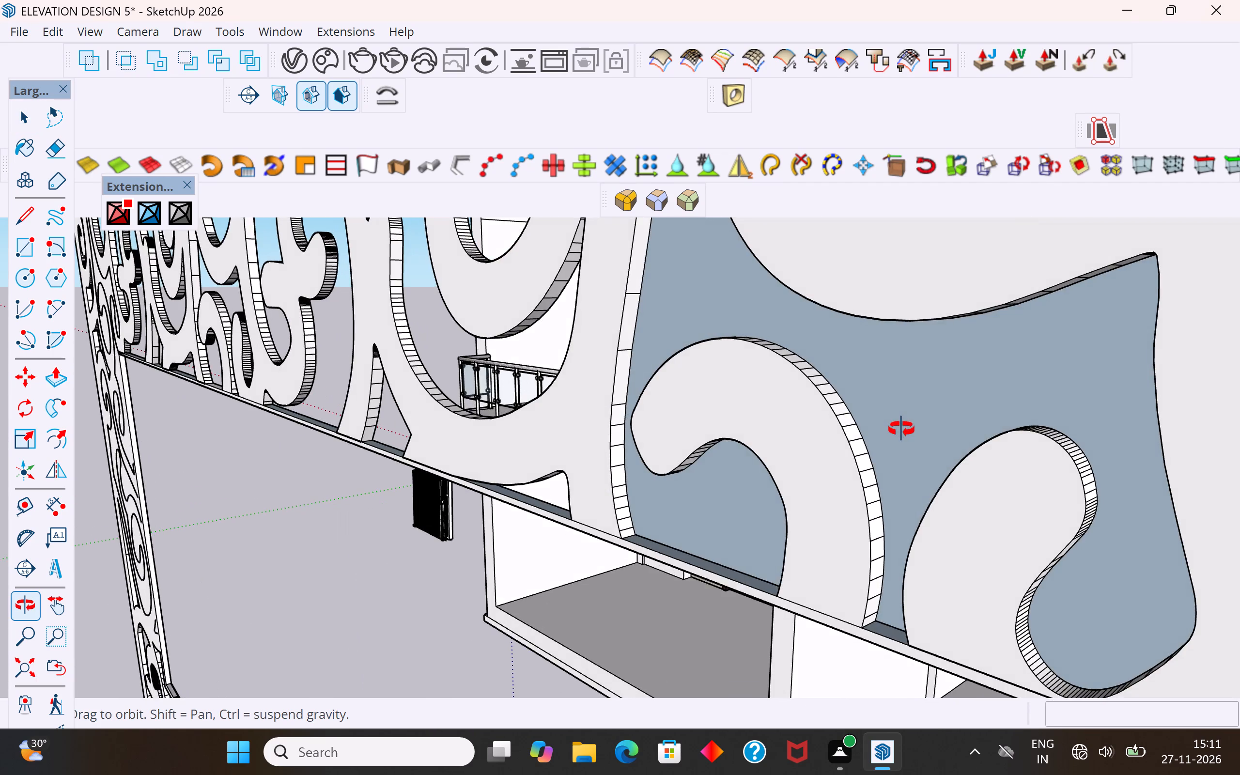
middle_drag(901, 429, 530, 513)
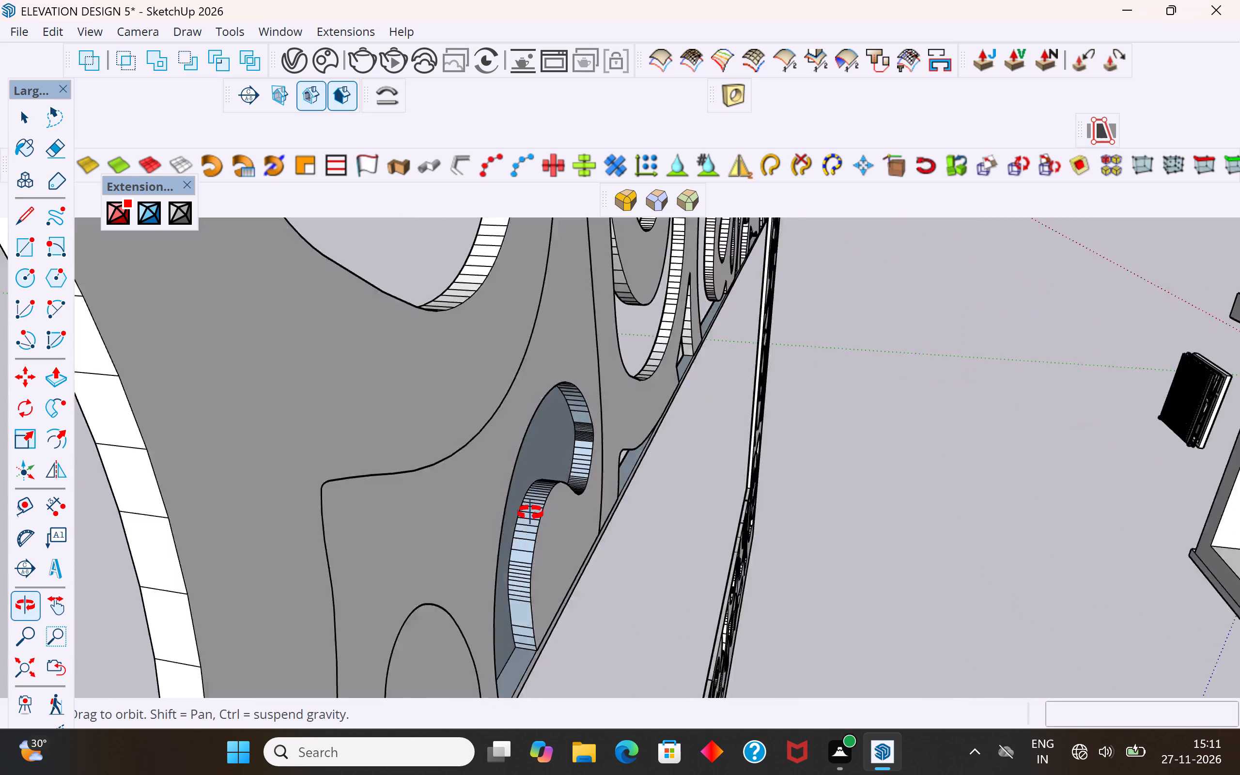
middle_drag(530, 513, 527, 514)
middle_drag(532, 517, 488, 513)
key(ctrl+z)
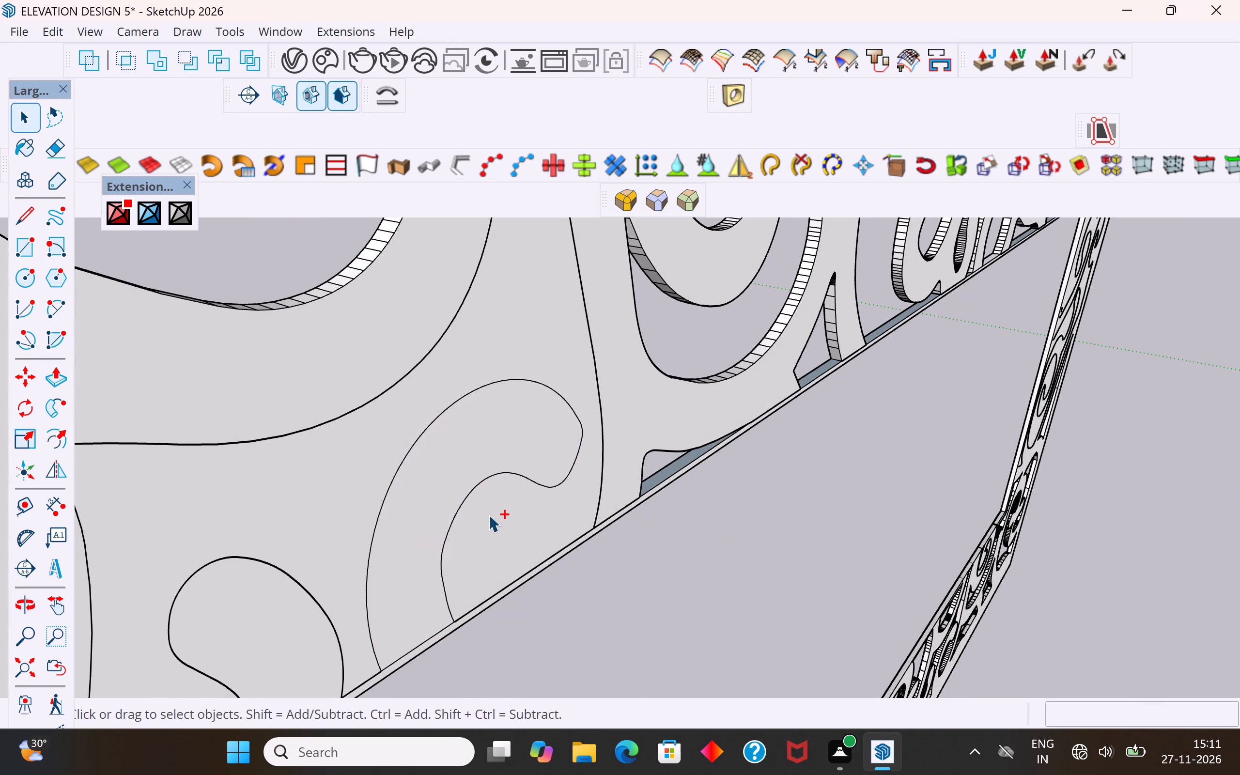
Draw an arc over the stem outline's flared top, spanning about 5 7/16" between its corners with an outward bulge of about 1 3/16".
click(543, 541)
middle_drag(681, 589, 629, 568)
scroll(655, 609, down, 4)
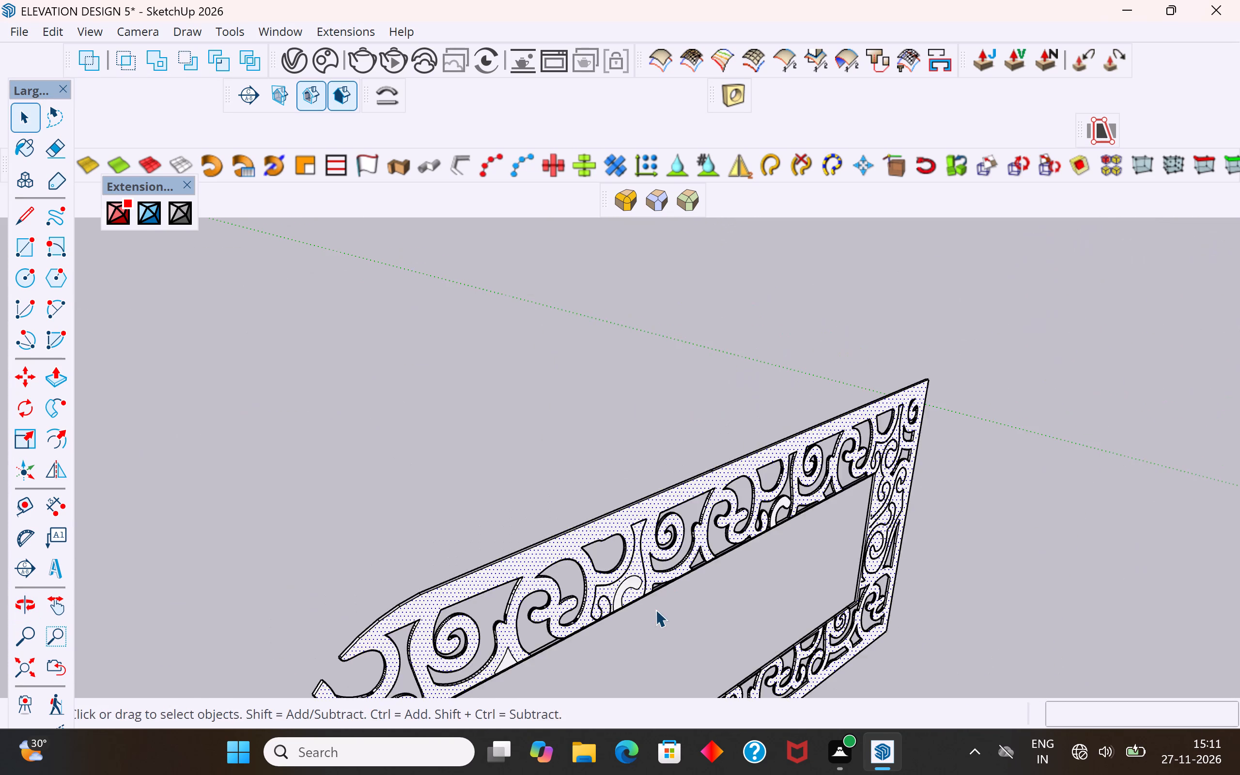
scroll(655, 609, down, 1)
middle_drag(653, 597, 641, 556)
scroll(632, 572, up, 16)
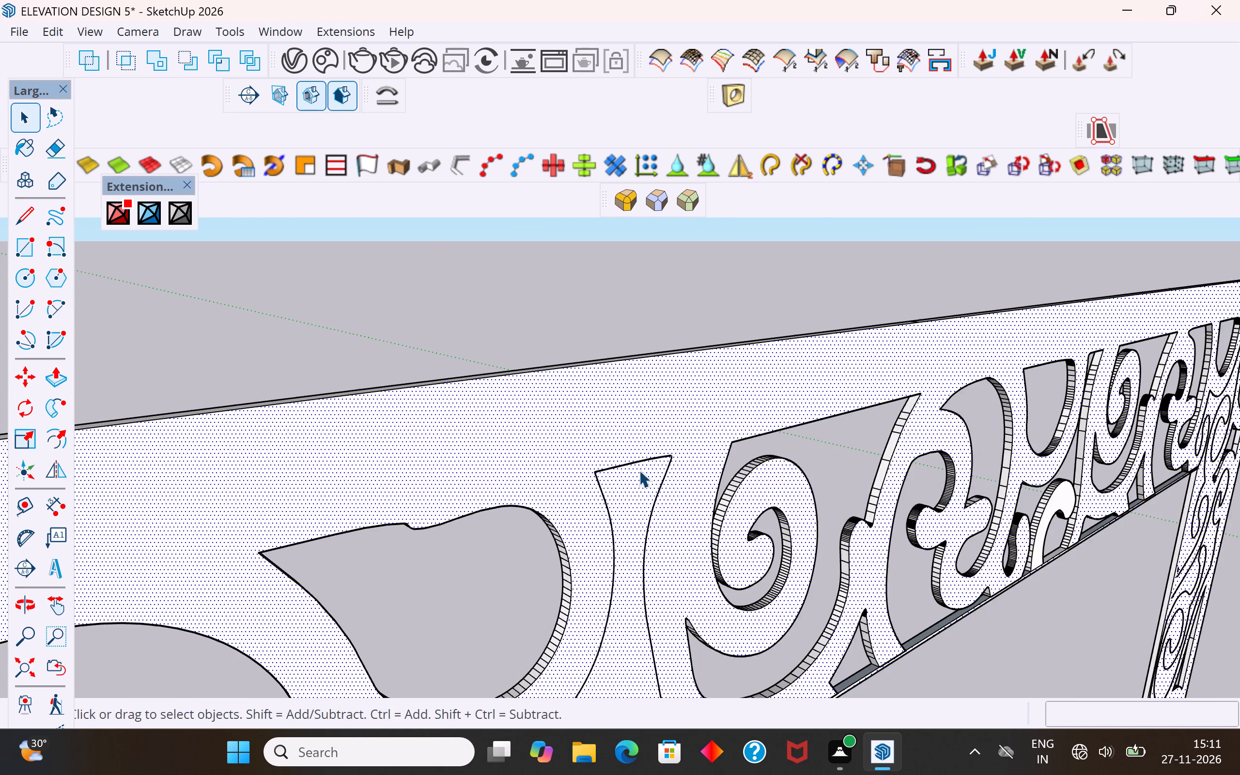
scroll(639, 470, up, 5)
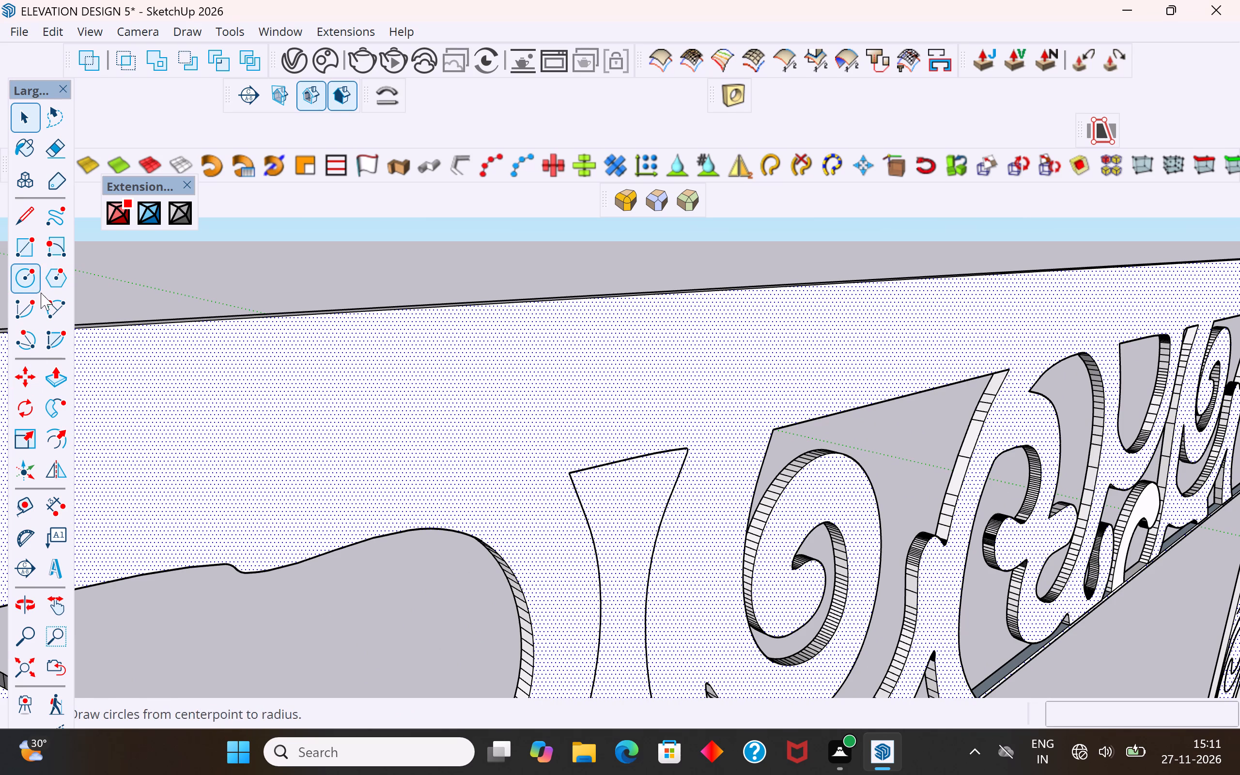
click(54, 306)
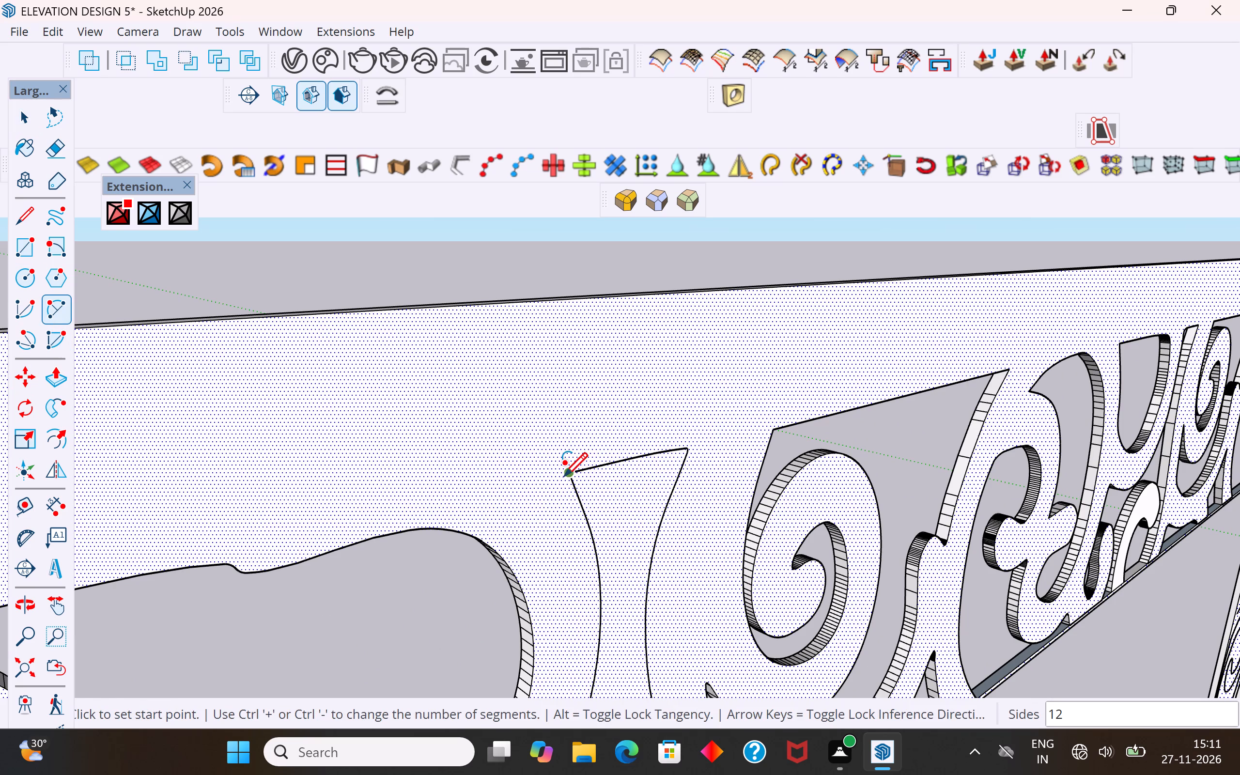
click(569, 473)
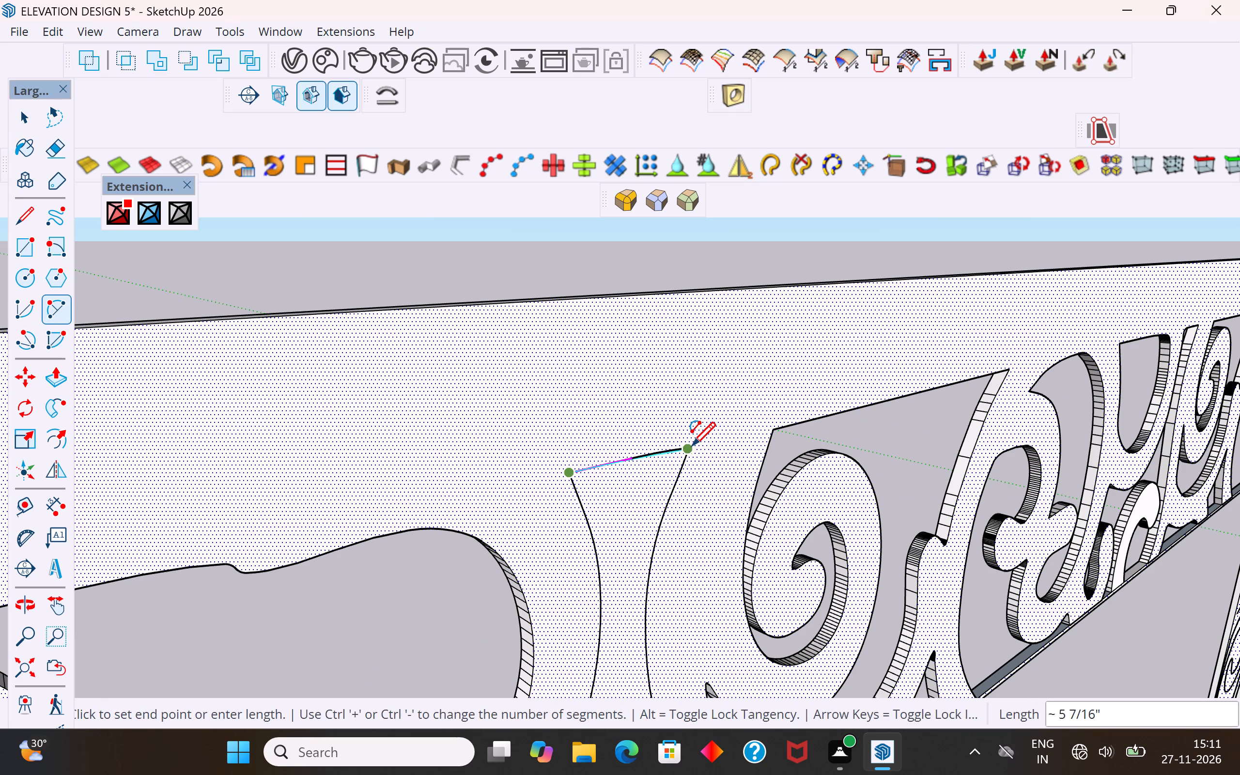
click(692, 447)
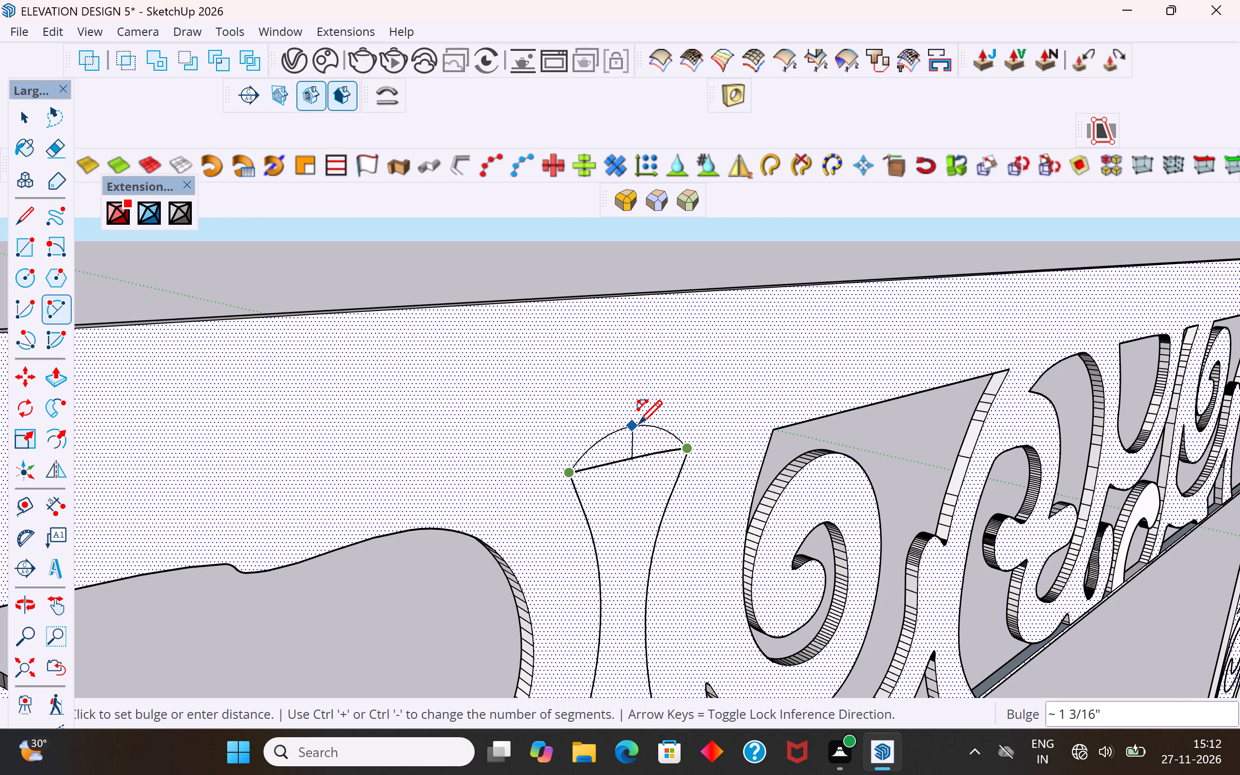
click(638, 426)
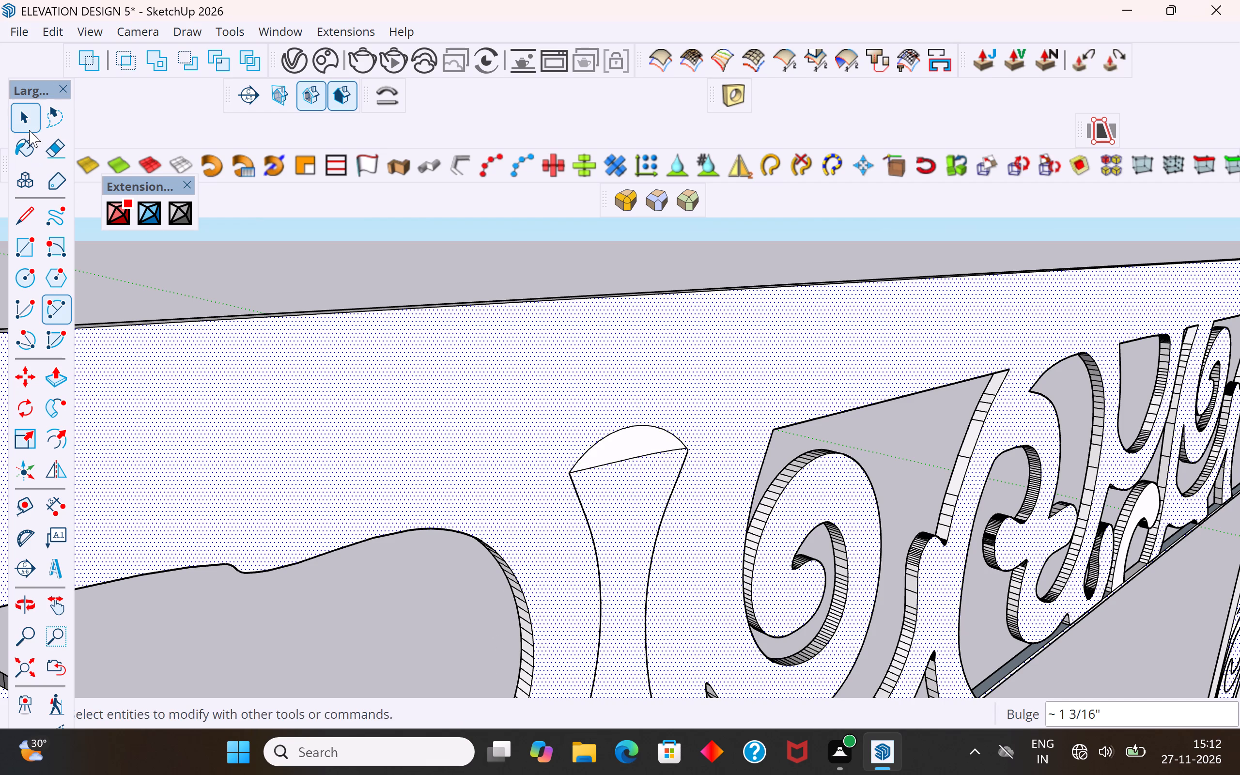
Delete the middle segment and one end segment of the straight edge beneath the stem's new top arc.
click(29, 128)
click(631, 457)
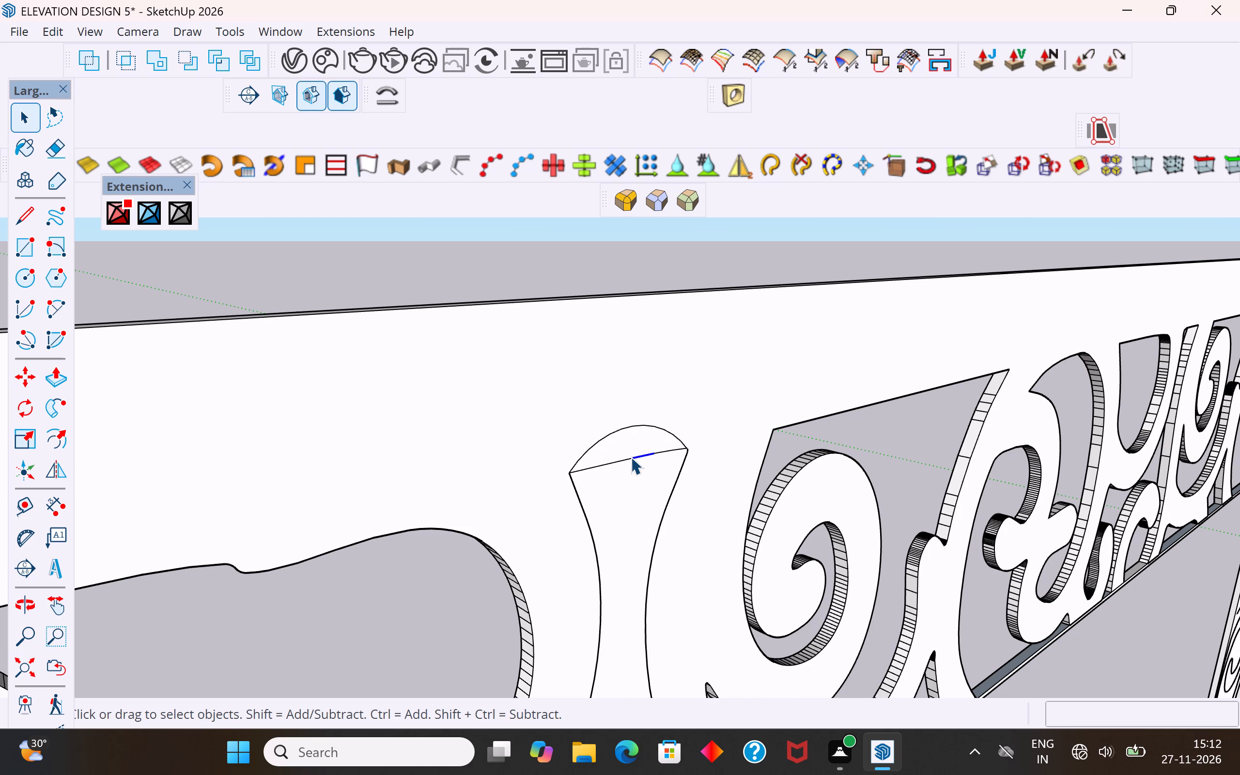
key(Delete)
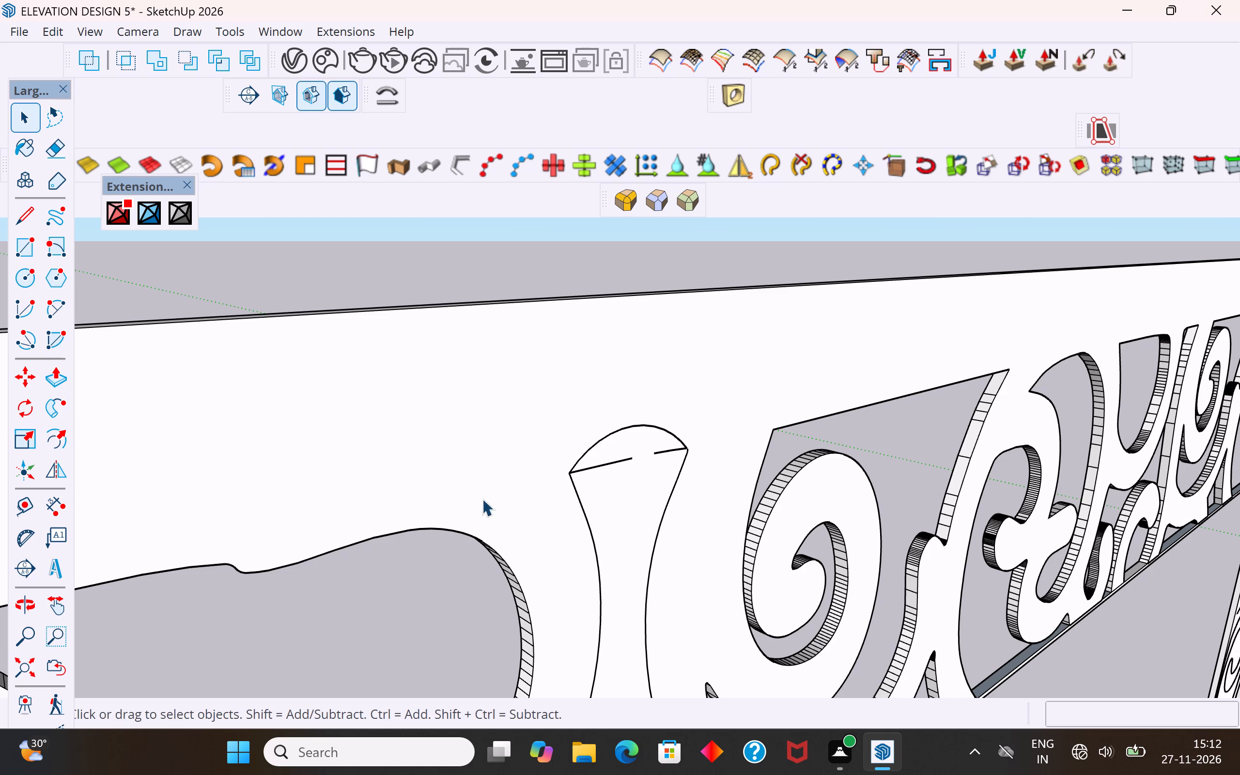
scroll(608, 461, up, 4)
click(610, 463)
key(Delete)
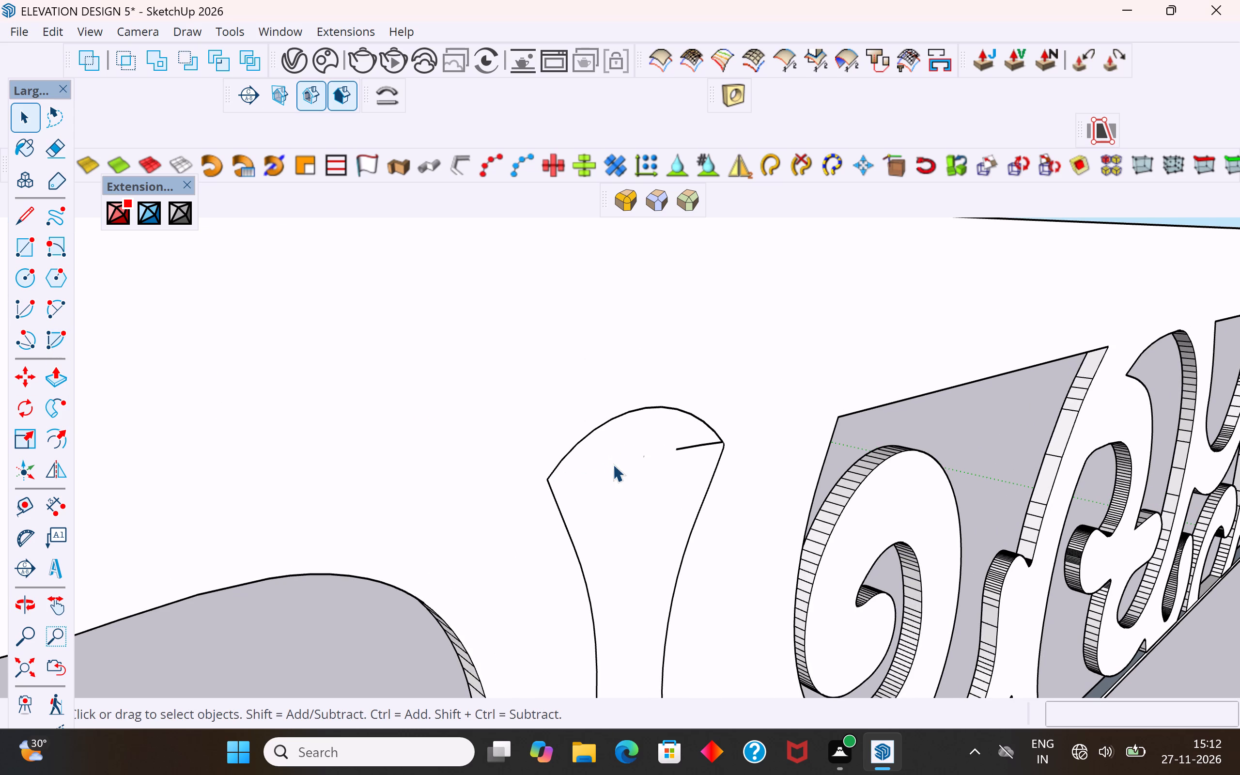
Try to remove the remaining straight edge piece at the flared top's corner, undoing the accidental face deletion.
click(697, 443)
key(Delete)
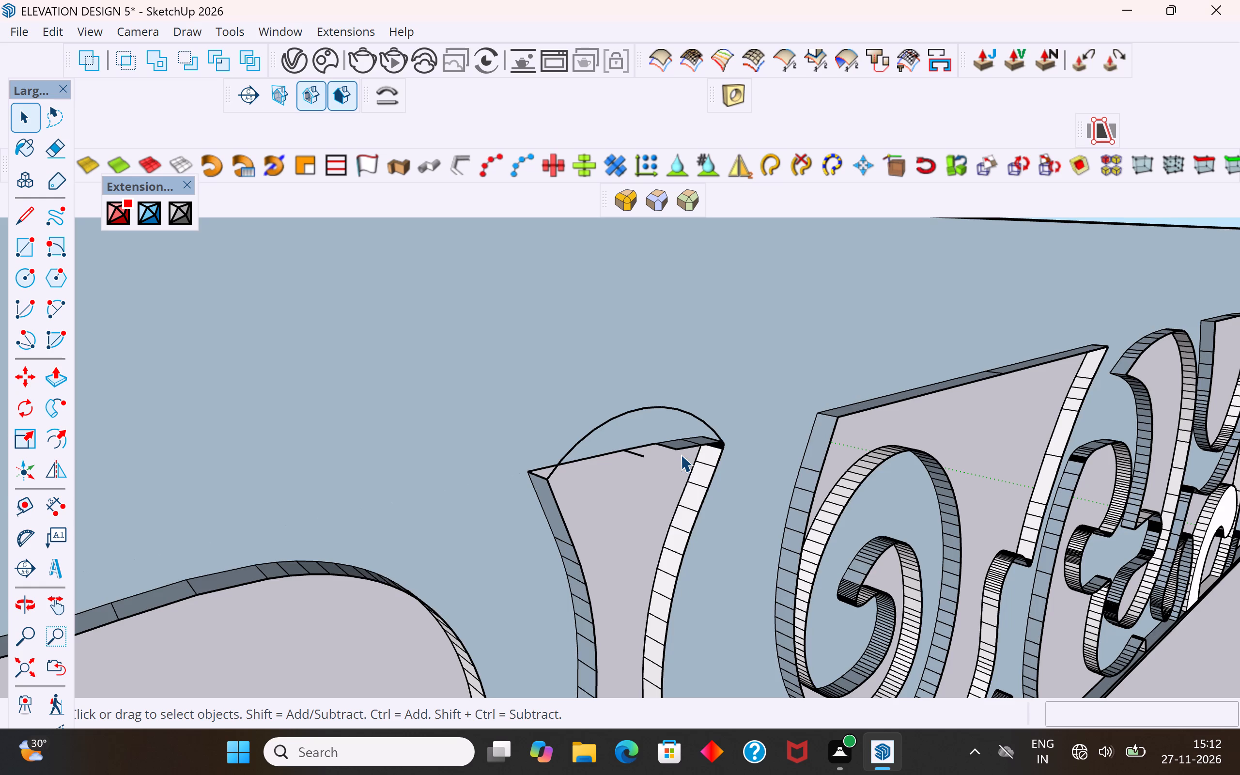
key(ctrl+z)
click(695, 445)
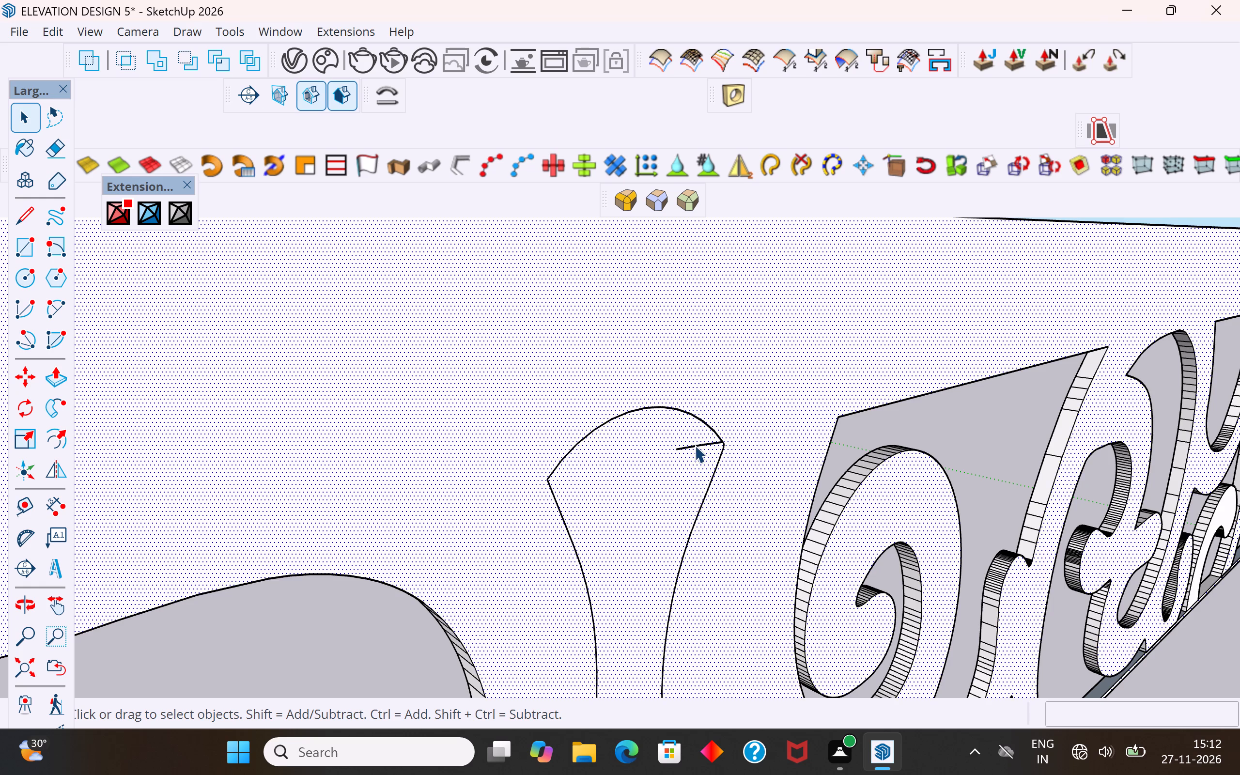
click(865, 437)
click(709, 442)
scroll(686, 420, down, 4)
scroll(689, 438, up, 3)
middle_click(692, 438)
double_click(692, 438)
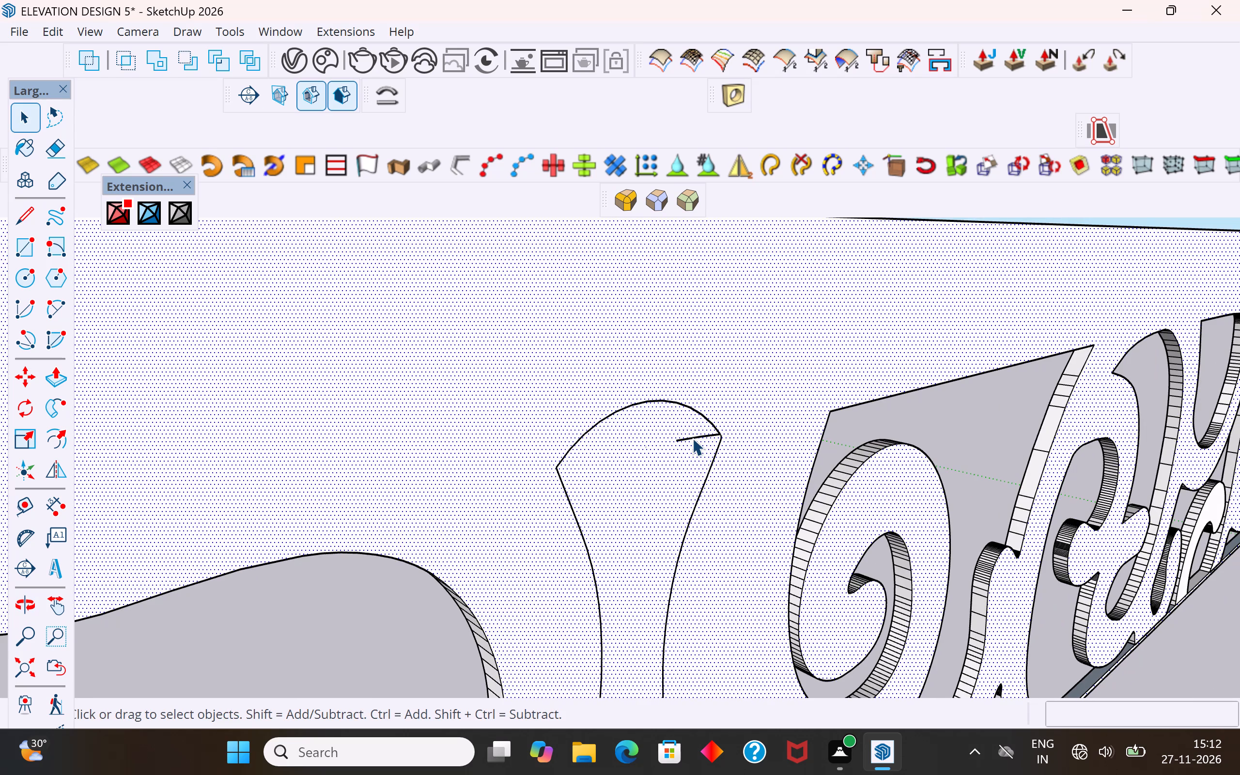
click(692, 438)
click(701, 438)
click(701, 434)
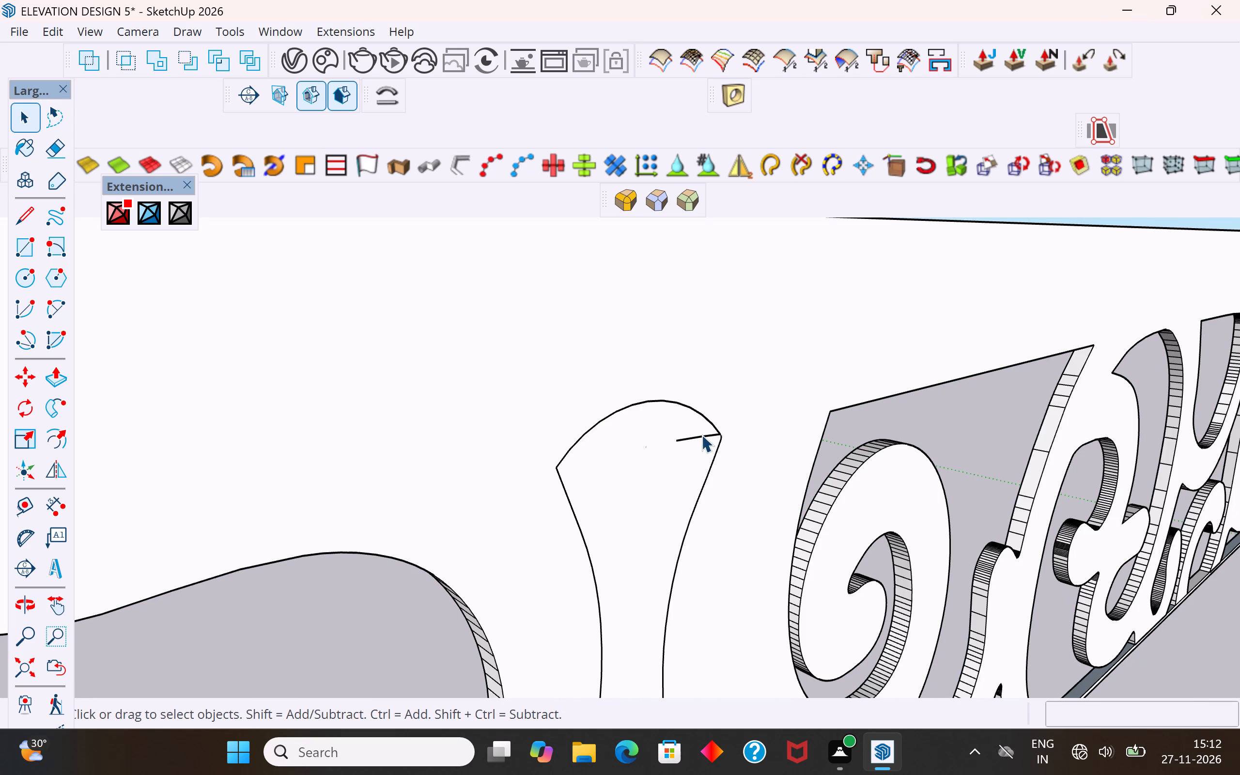
Delete the last two short edge segments left at the corner of the stem's flared top.
middle_drag(688, 448, 787, 471)
scroll(788, 469, up, 15)
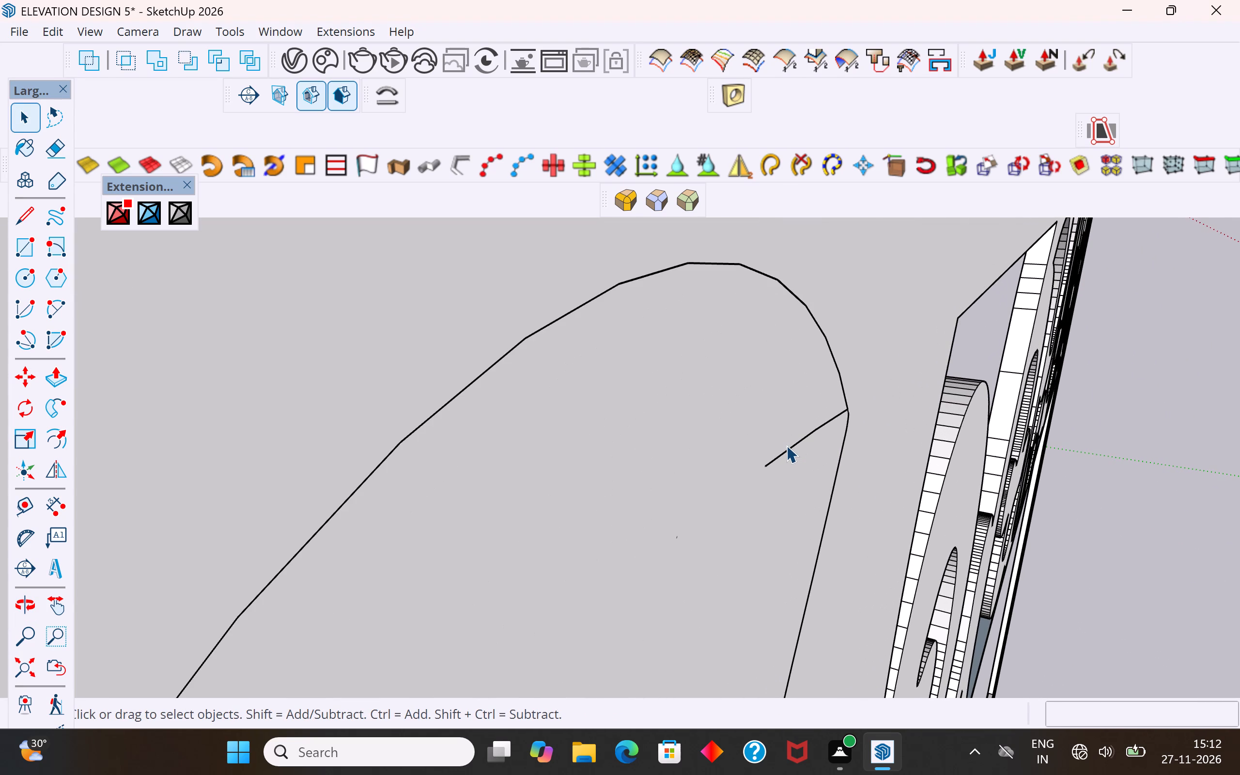
click(788, 448)
key(Delete)
click(820, 429)
key(Delete)
Draw an arc across the lower part of the stem outline, bulging about 3 5/16" toward the inner border.
middle_drag(806, 438, 762, 440)
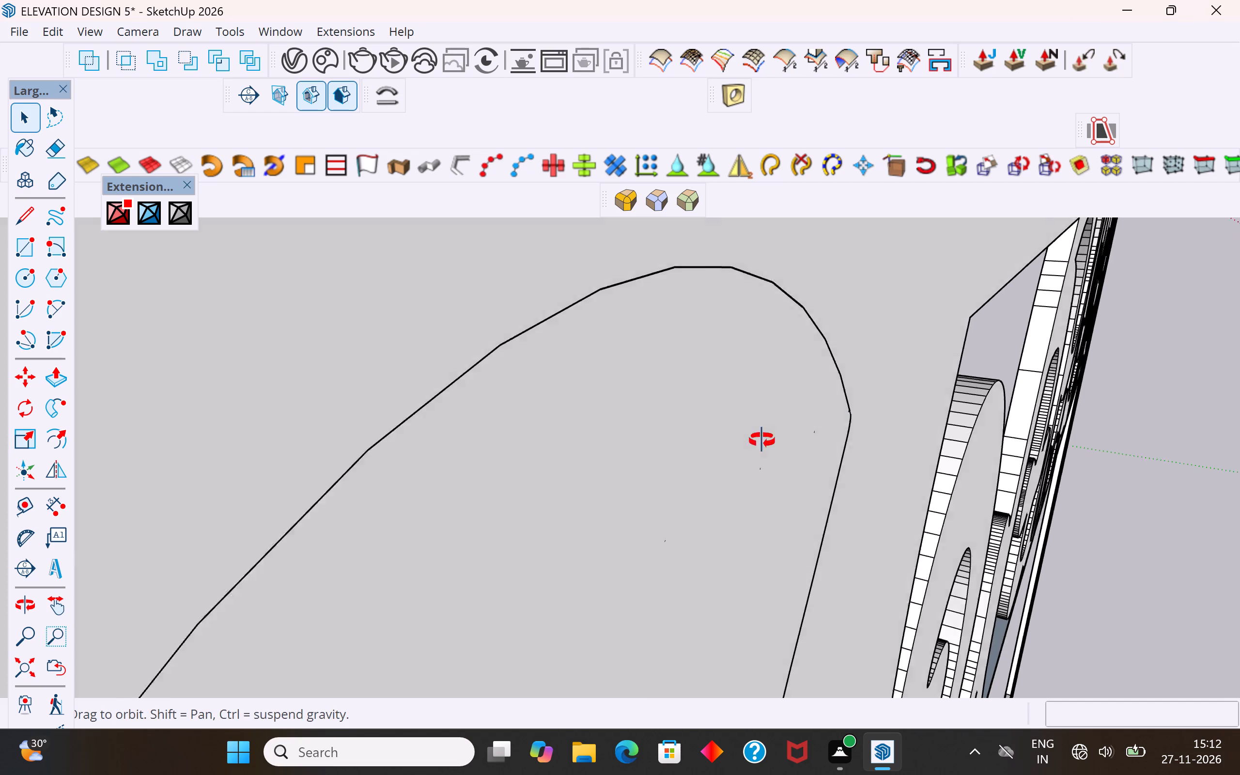
middle_drag(762, 440, 695, 443)
middle_drag(691, 477, 714, 391)
click(697, 419)
scroll(662, 465, down, 2)
scroll(662, 465, up, 1)
scroll(662, 465, down, 20)
scroll(662, 465, down, 7)
scroll(656, 466, up, 1)
scroll(656, 466, down, 6)
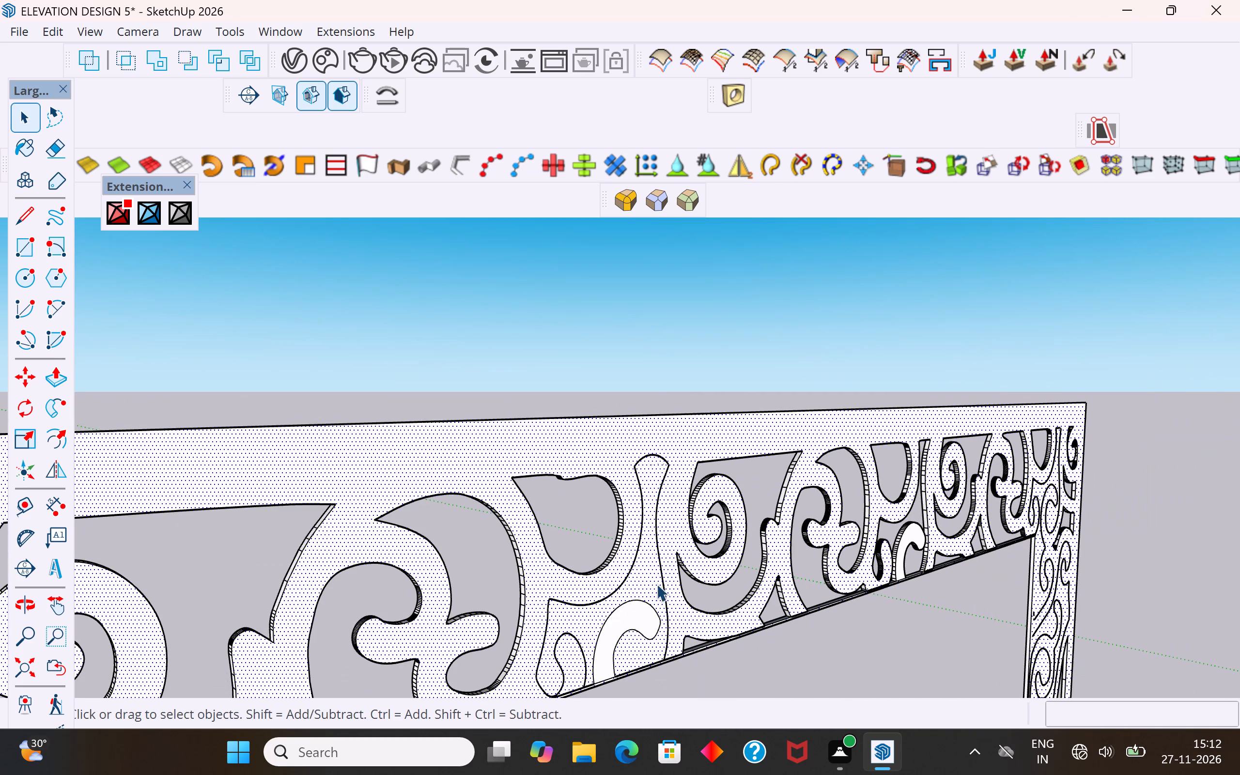
middle_drag(593, 636, 559, 616)
scroll(631, 562, up, 4)
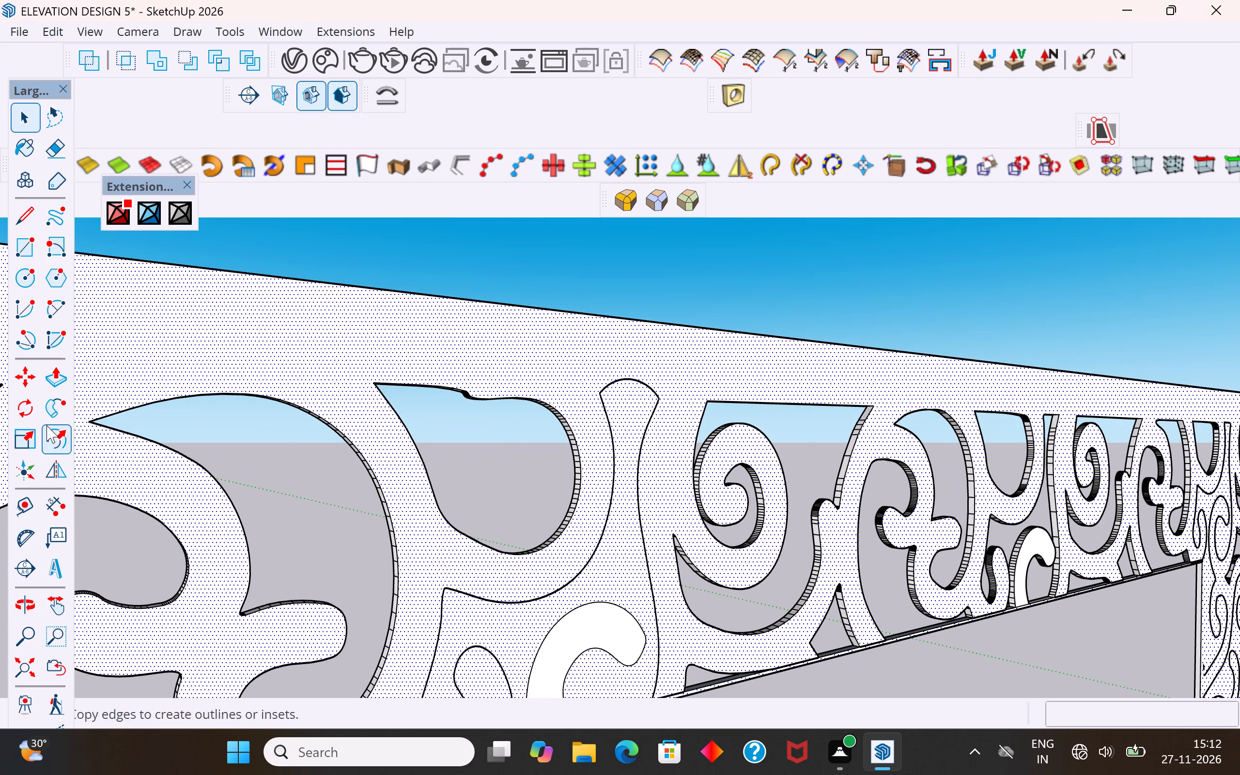
click(57, 308)
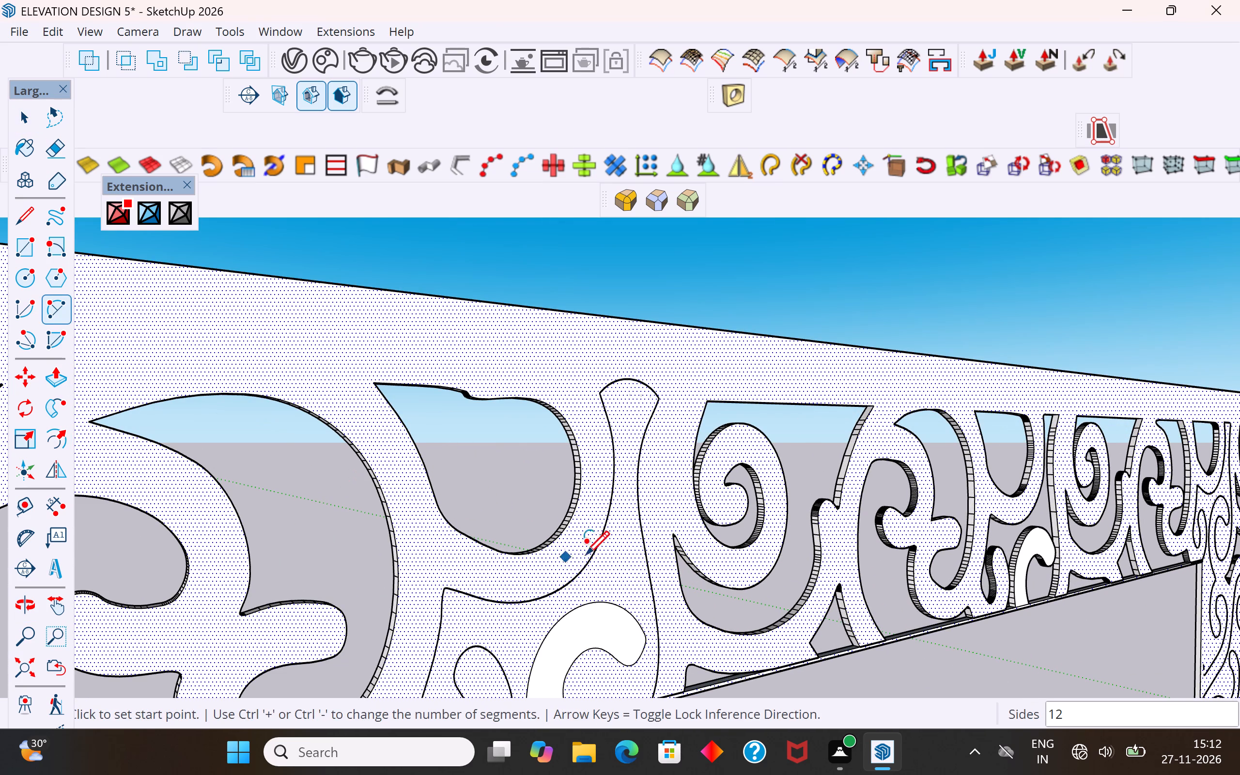
click(598, 547)
click(643, 550)
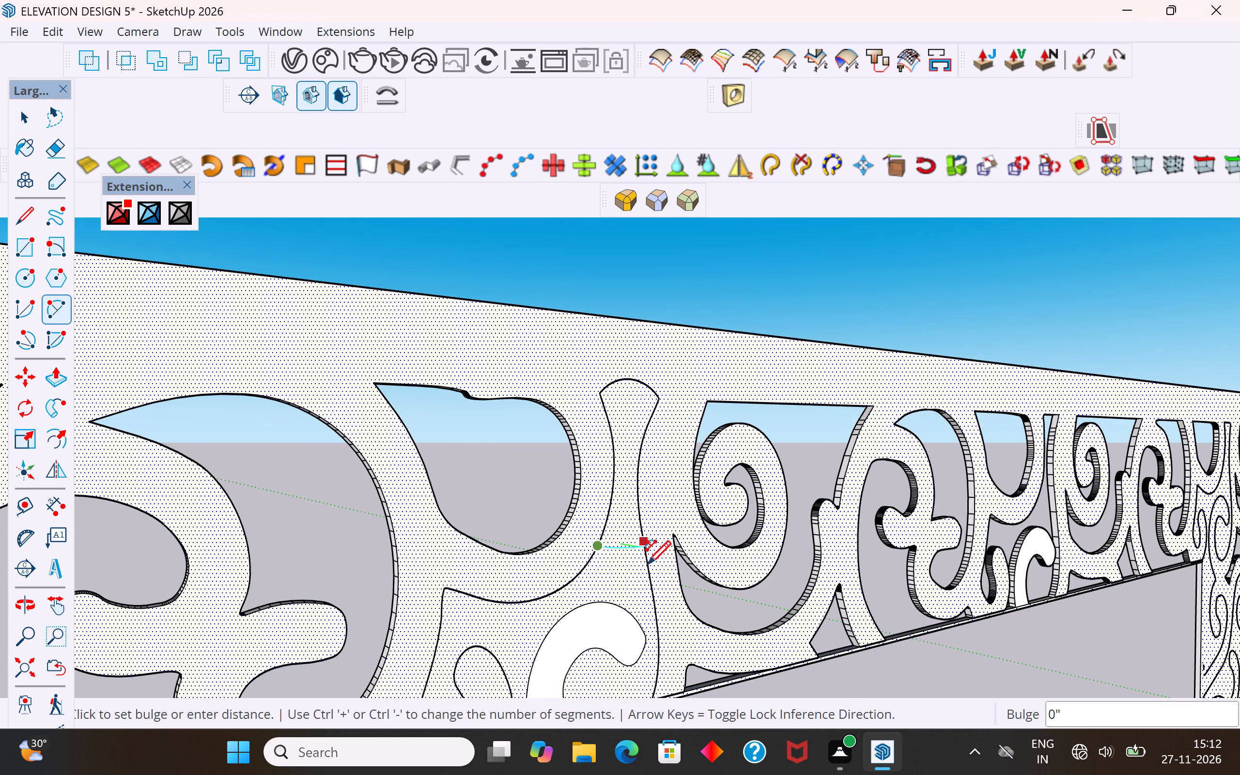
scroll(645, 577, up, 3)
click(639, 589)
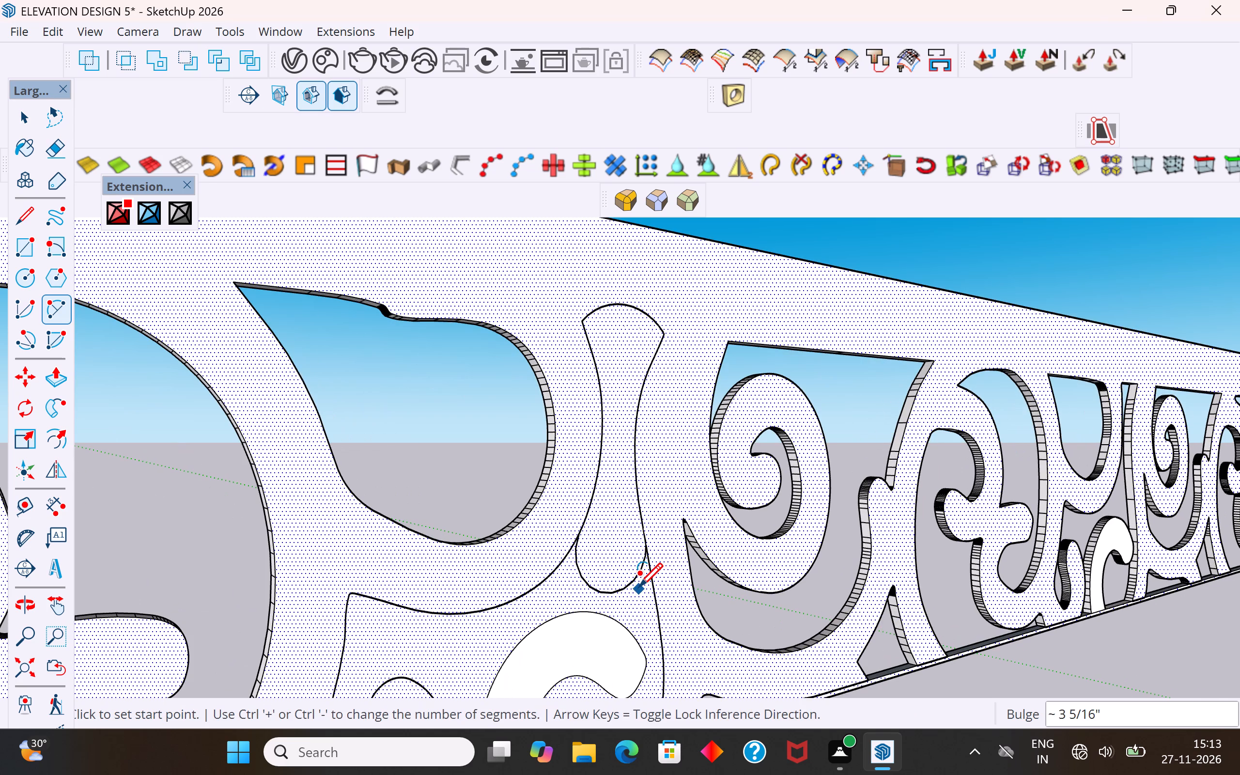
Draw an arc across the stem outline's narrow neck, spanning 2 1/4" and bulging about 1 3/8" toward the flared top.
click(635, 450)
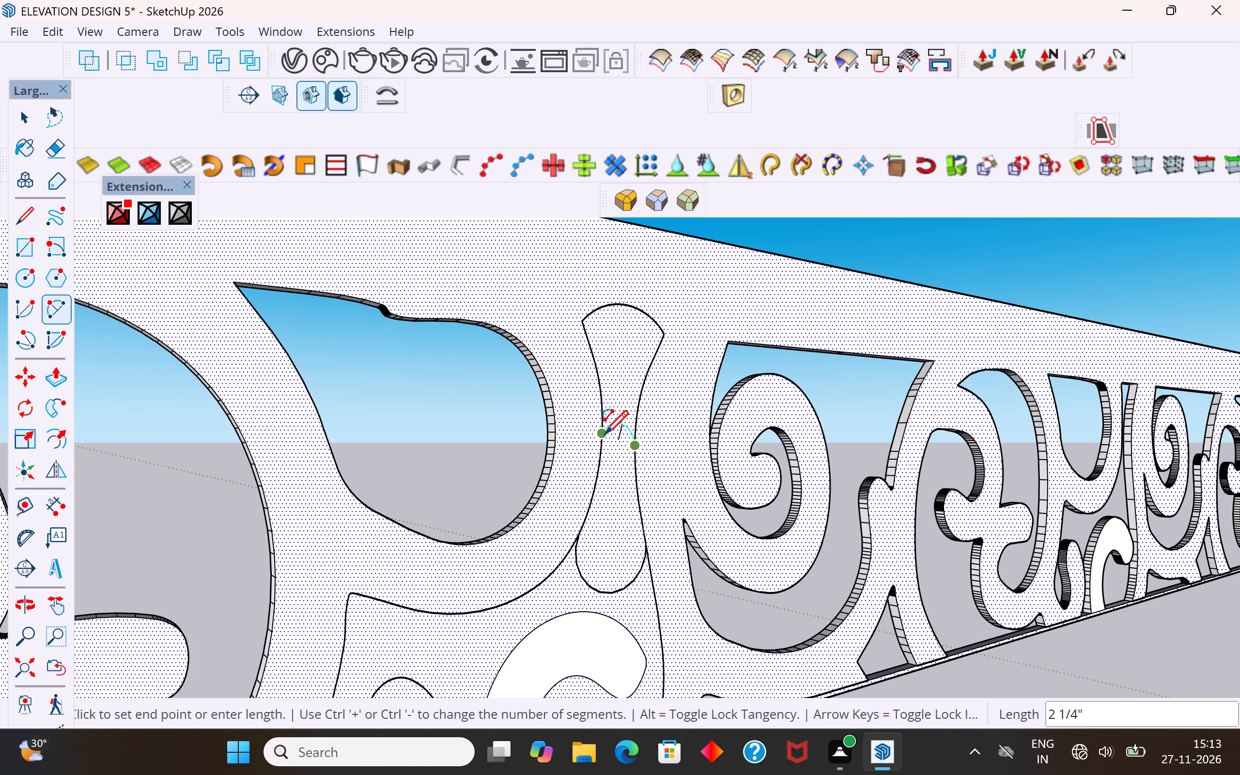
click(604, 436)
scroll(604, 456, up, 7)
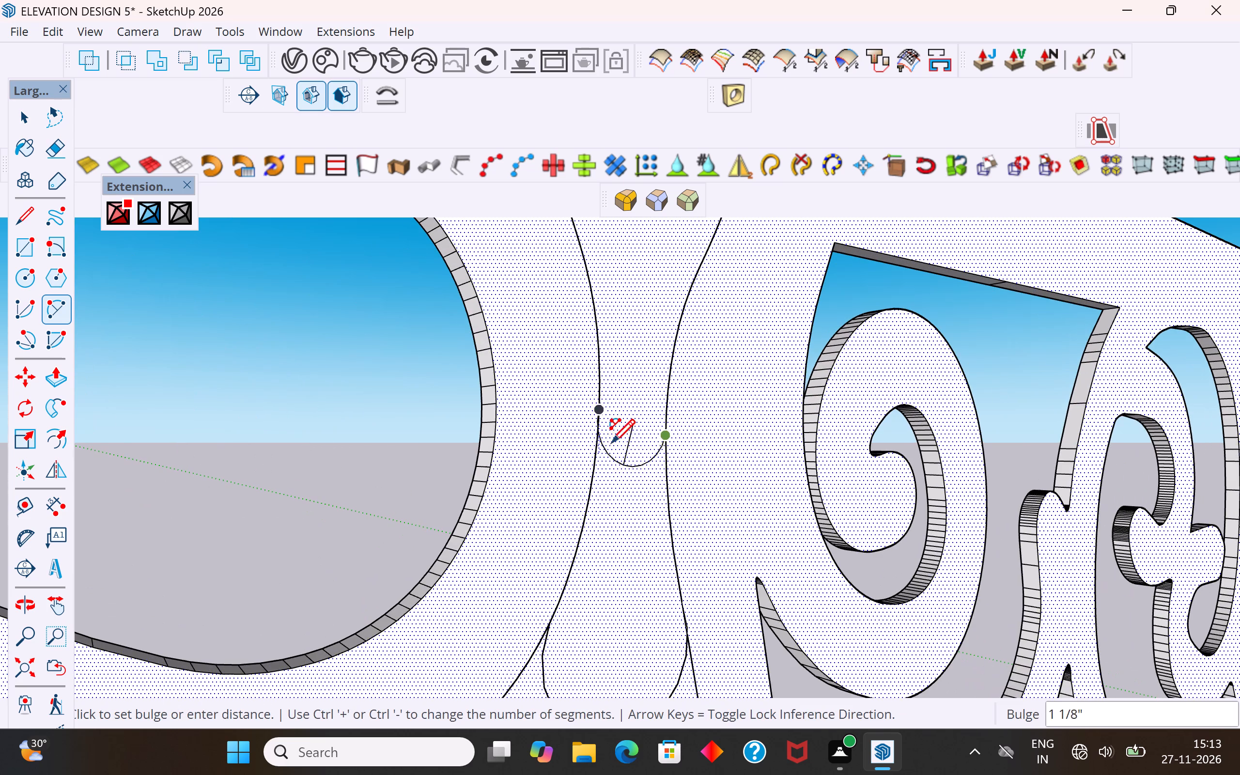
click(627, 368)
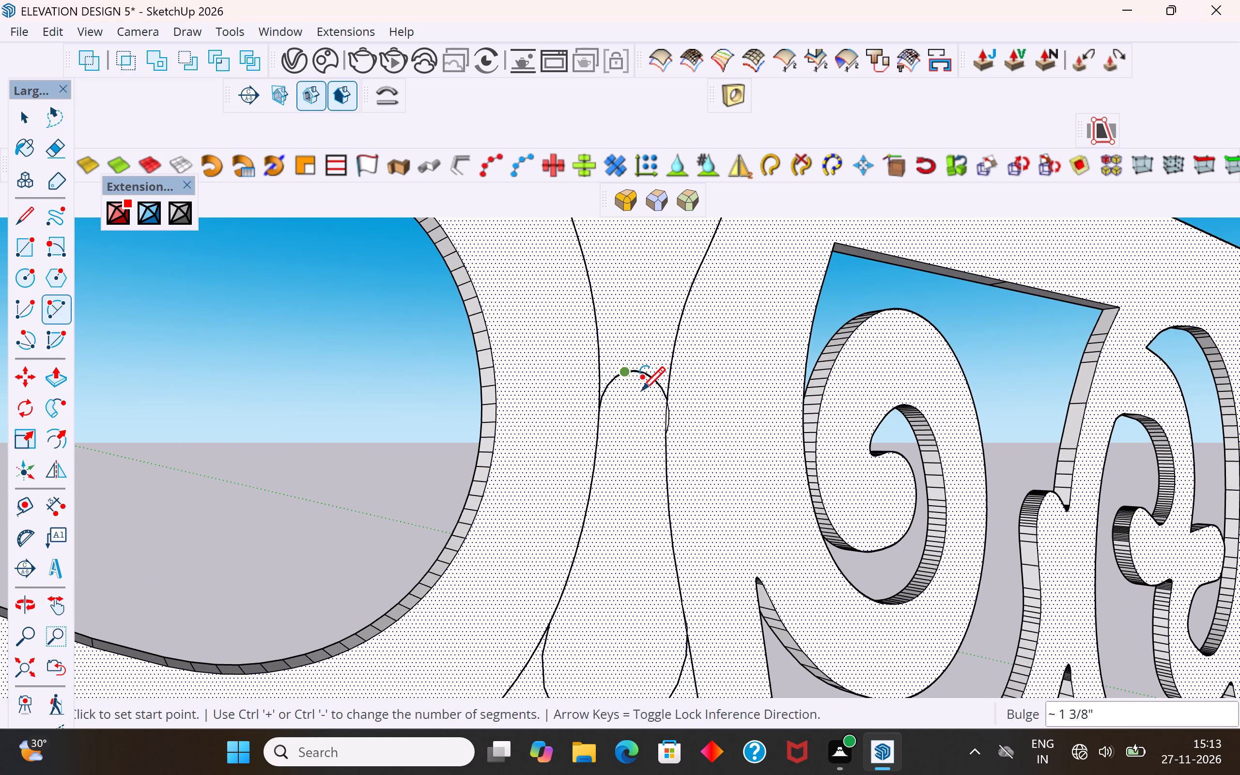
middle_drag(642, 395, 507, 398)
scroll(533, 424, up, 3)
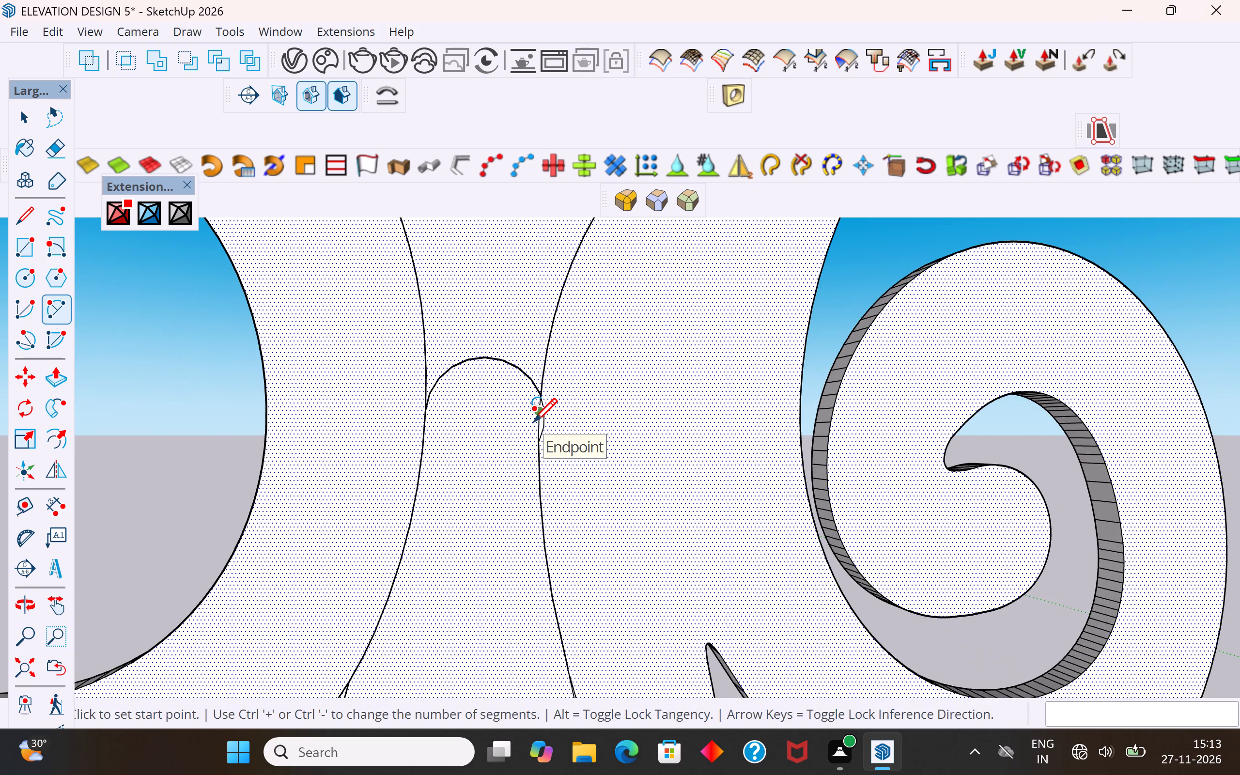
Undo the arc drawn across the stem outline's narrow neck.
key(ctrl+z)
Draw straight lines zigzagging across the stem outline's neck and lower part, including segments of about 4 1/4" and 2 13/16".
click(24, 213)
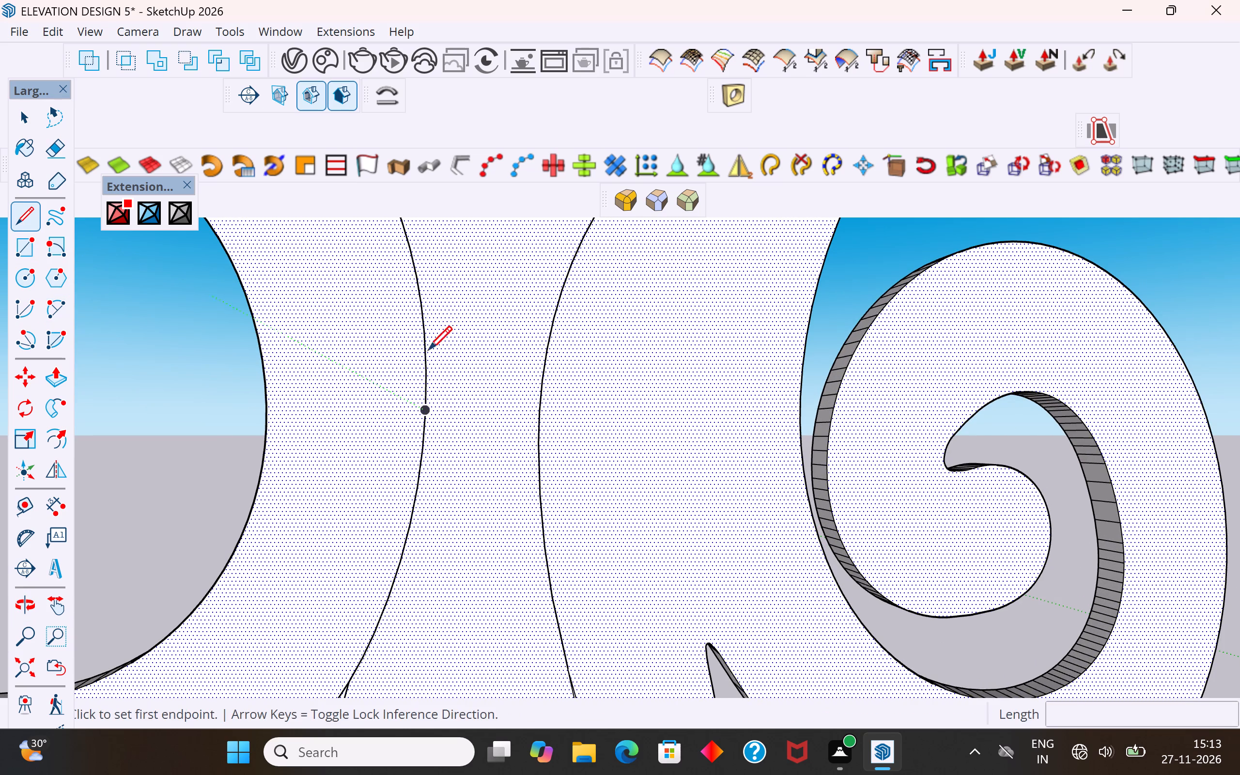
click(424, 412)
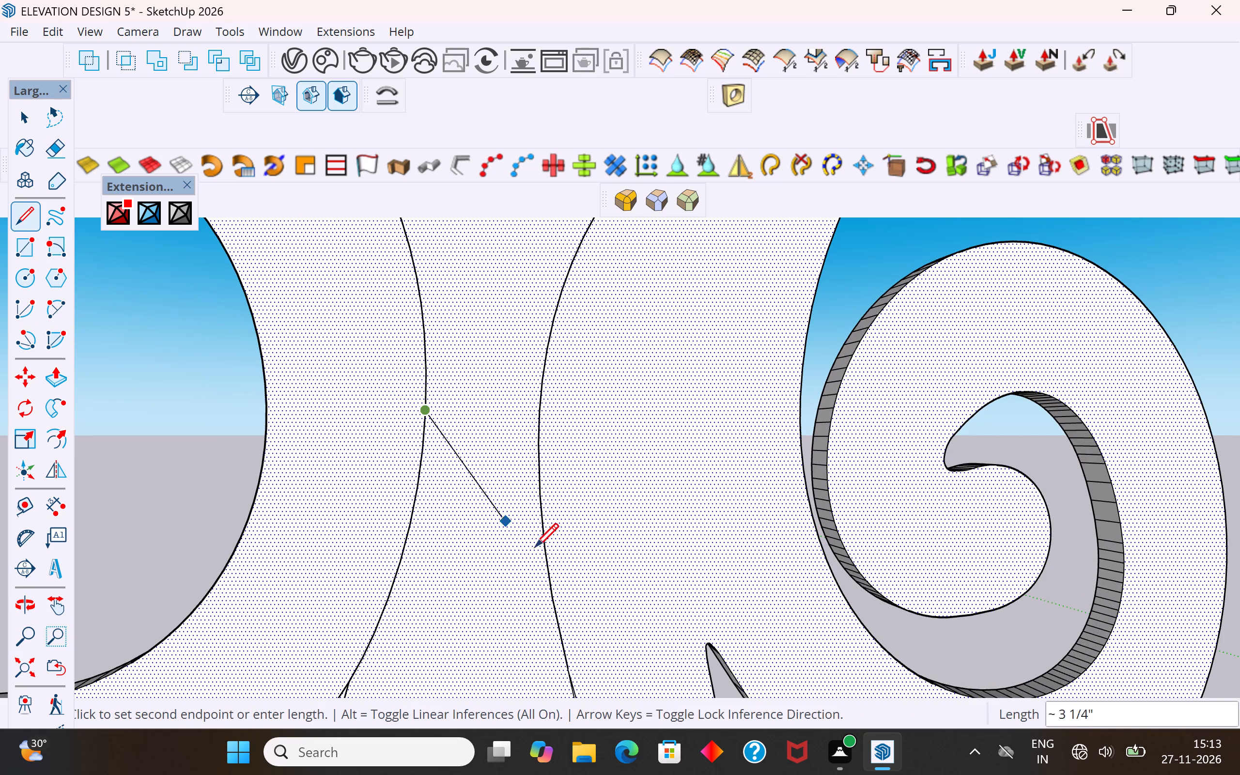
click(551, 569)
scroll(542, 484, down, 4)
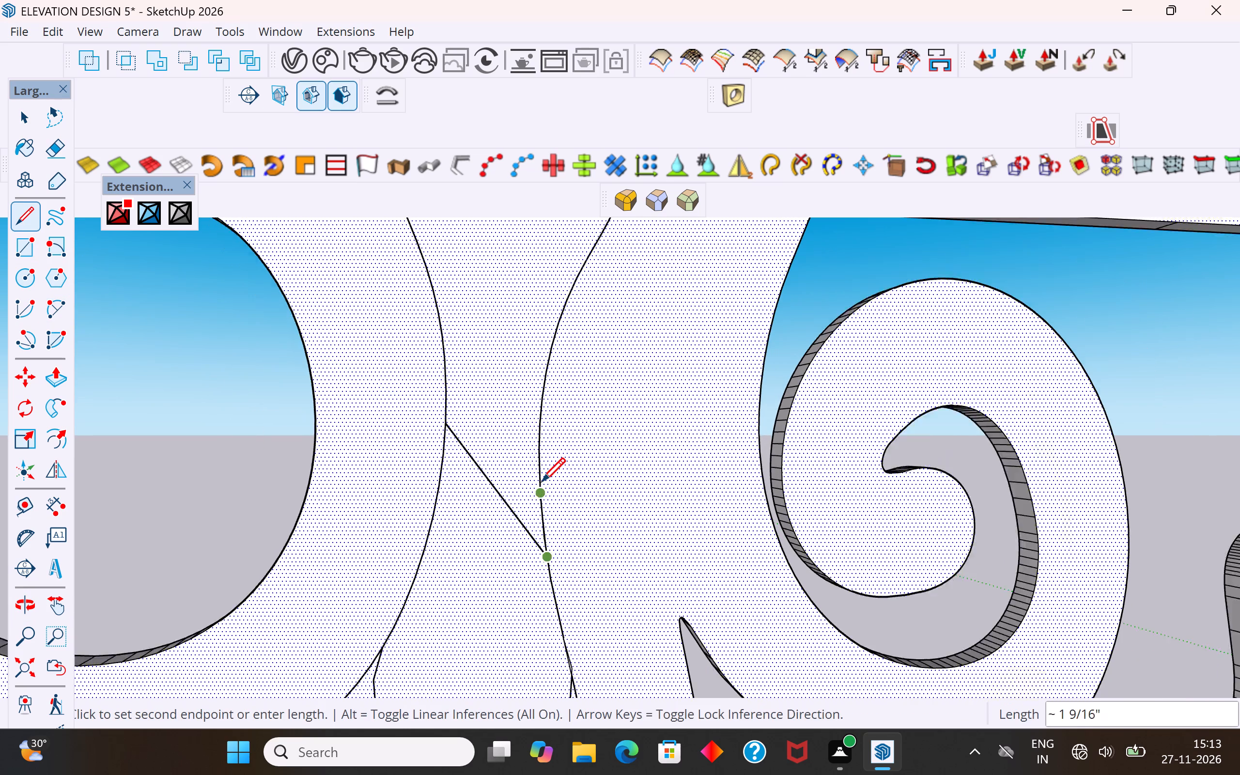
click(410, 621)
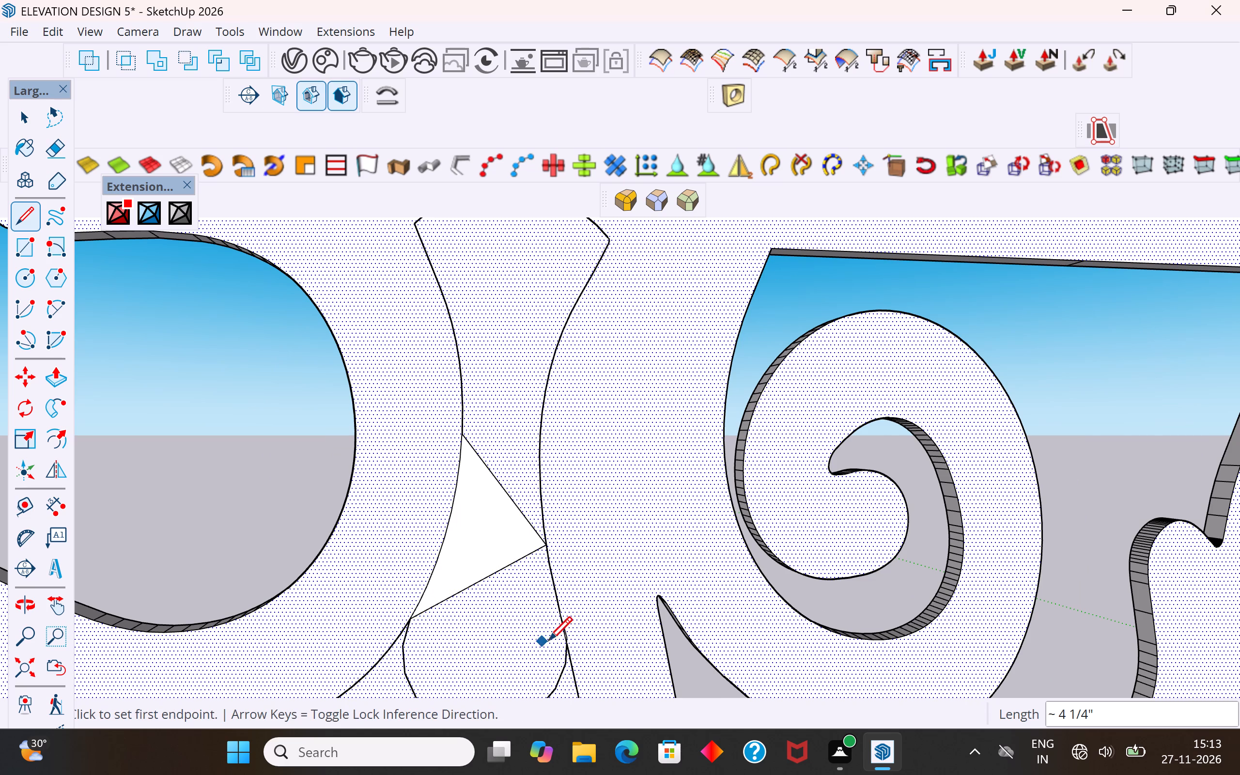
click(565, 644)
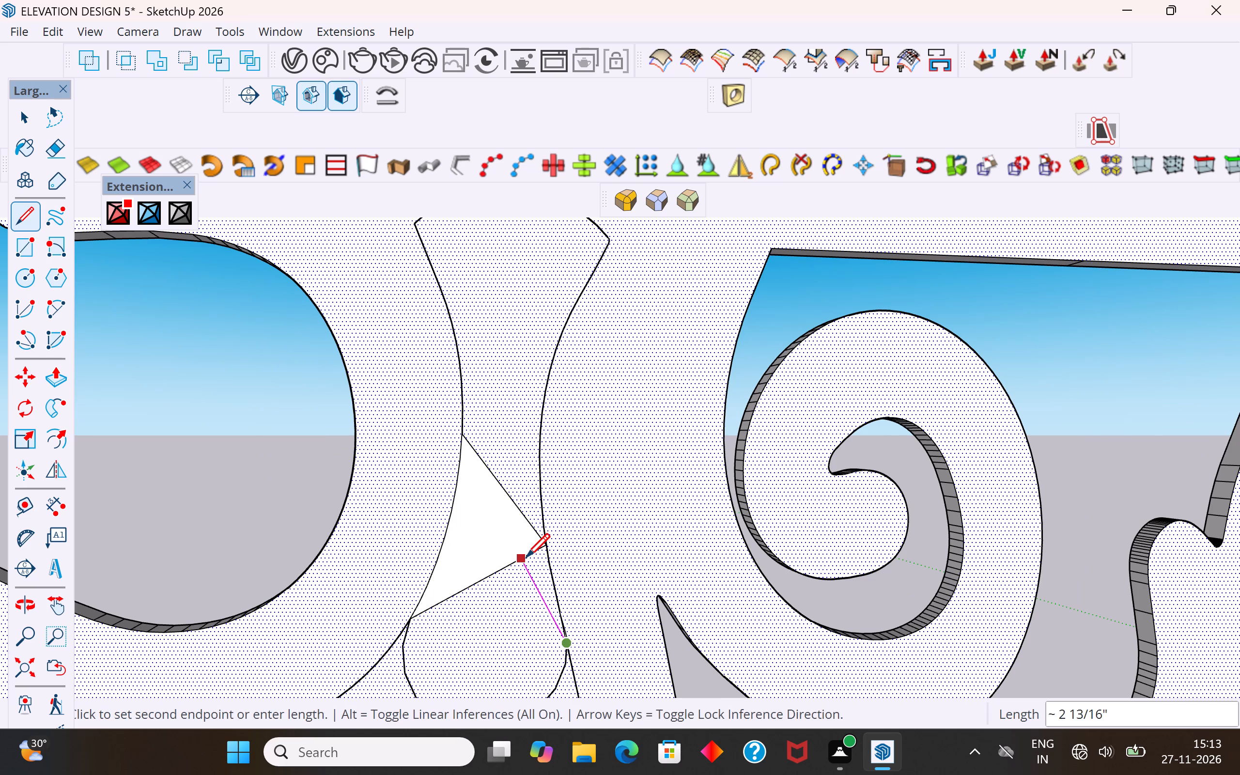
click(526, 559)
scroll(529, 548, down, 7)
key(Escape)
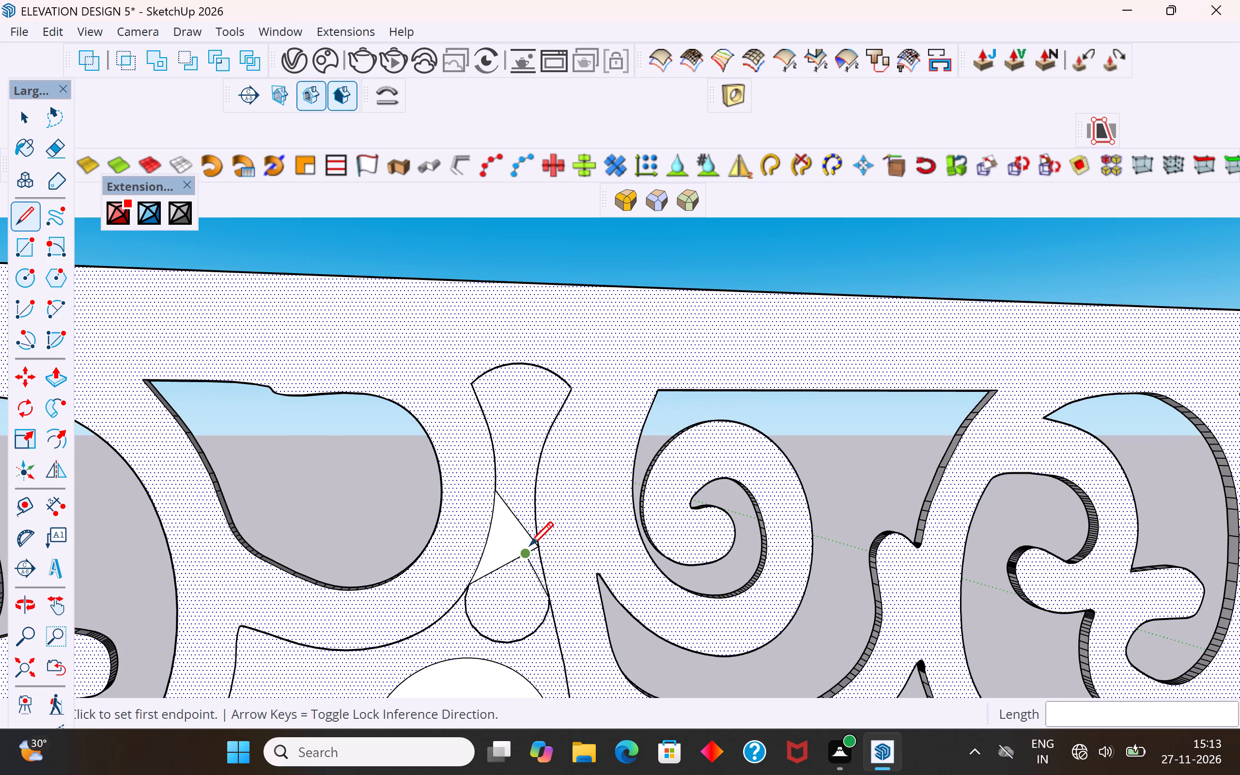
Examine the stem outline in the upper band from both faces of the scrollwork screen.
scroll(529, 548, down, 11)
middle_drag(420, 462, 923, 449)
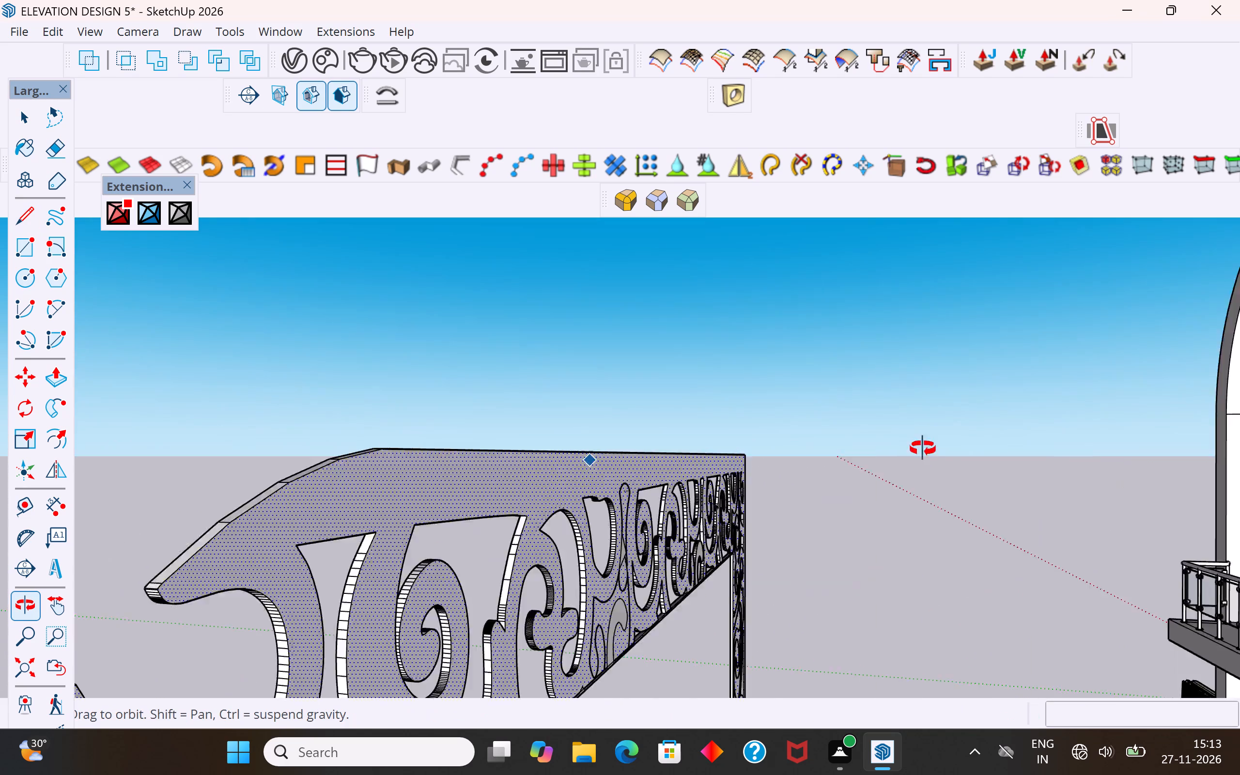
middle_drag(923, 449, 1100, 406)
click(25, 119)
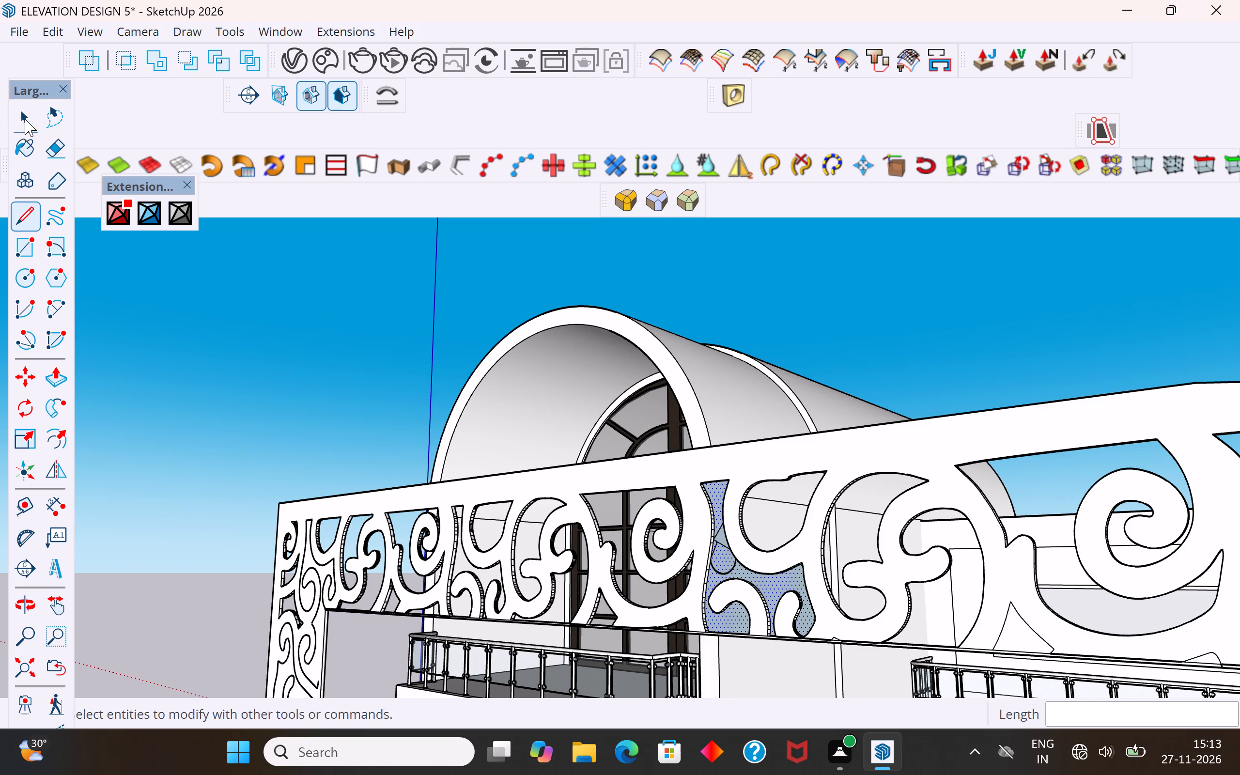
click(249, 325)
scroll(709, 541, up, 5)
click(726, 554)
middle_drag(752, 571, 614, 592)
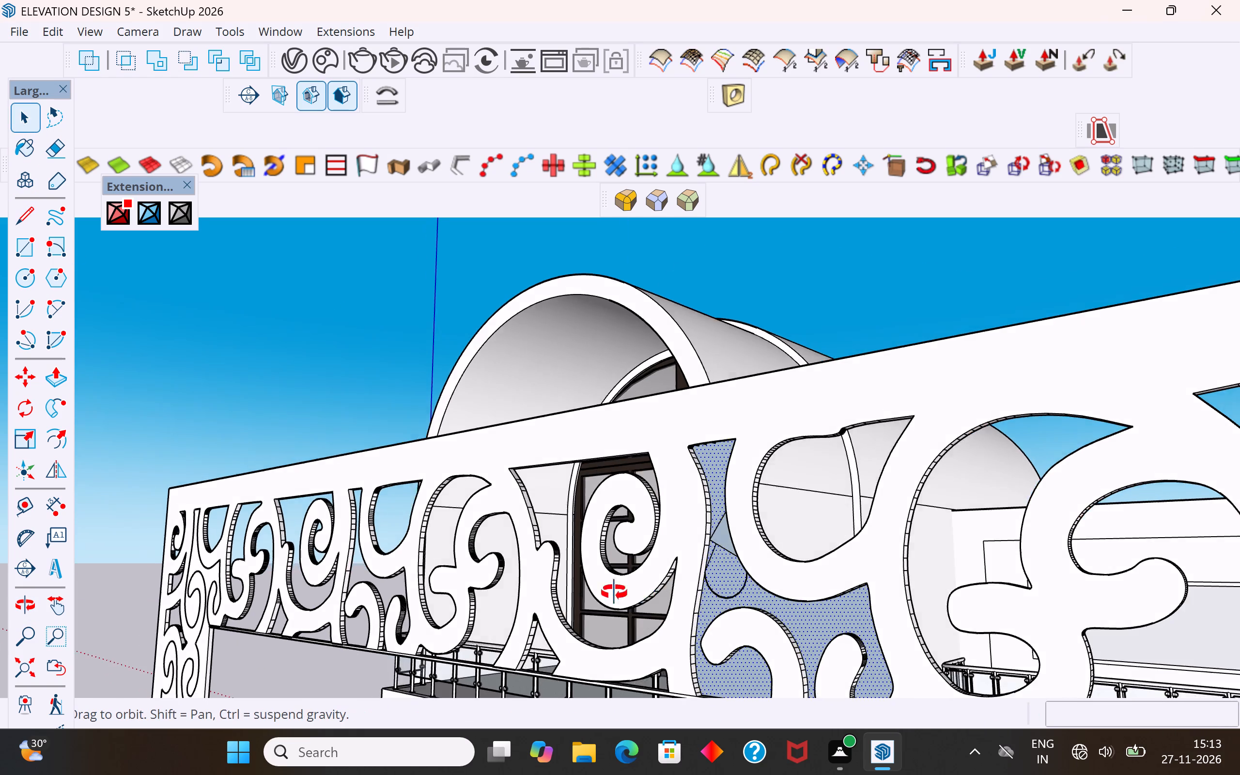
middle_drag(614, 592, 180, 592)
click(511, 388)
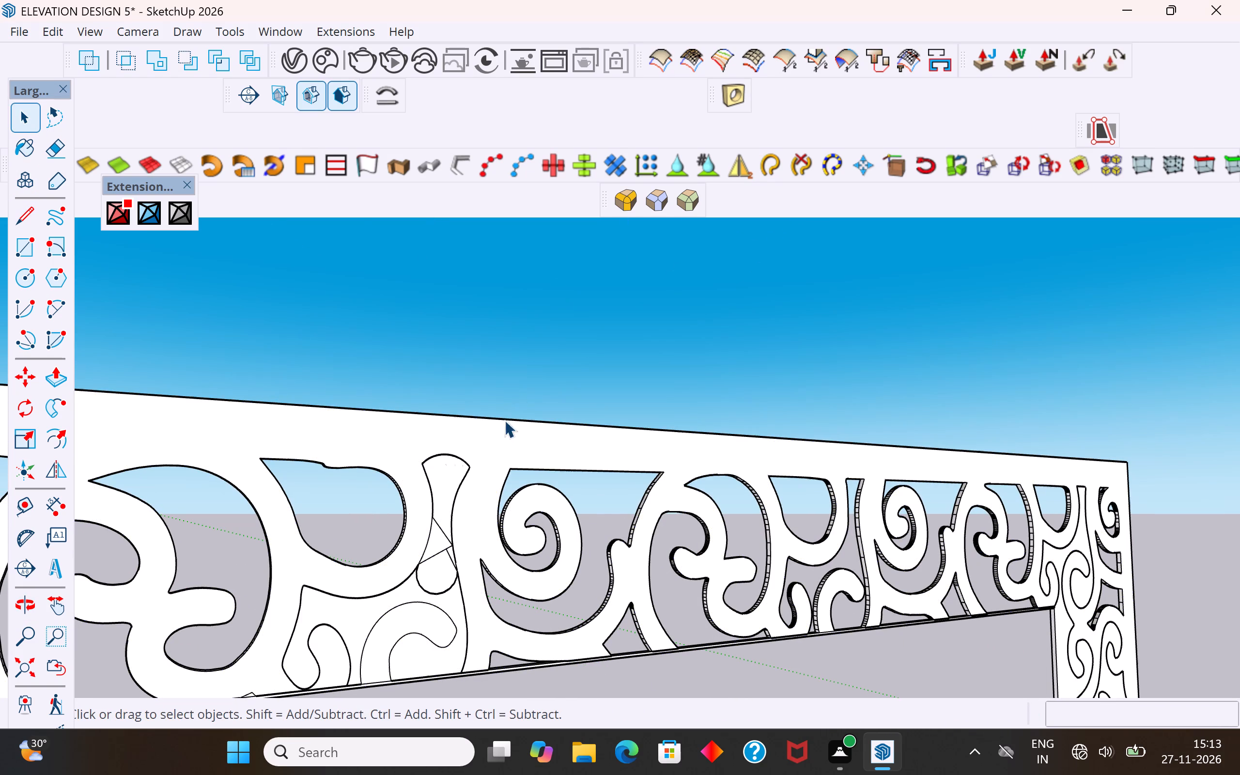
scroll(584, 498, down, 4)
middle_drag(543, 567, 495, 612)
scroll(533, 535, up, 8)
scroll(539, 543, down, 1)
scroll(539, 543, up, 1)
double_click(544, 545)
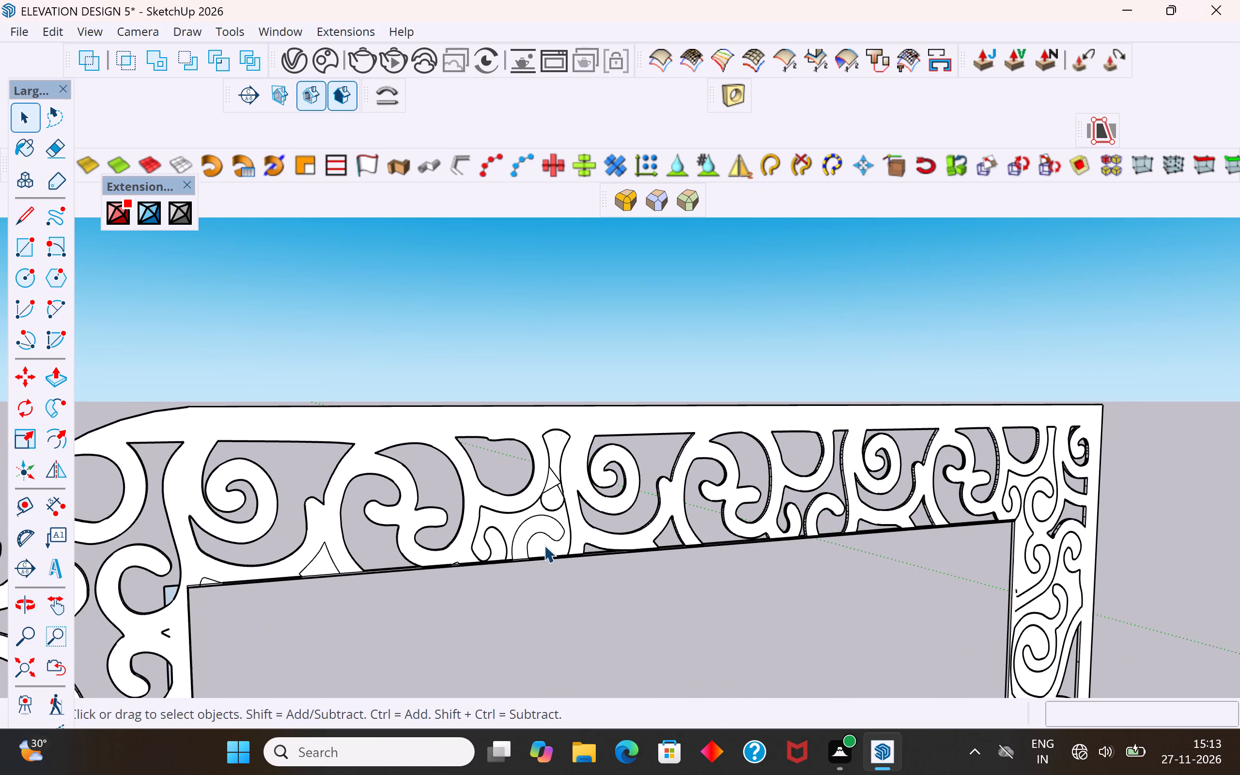
click(547, 542)
scroll(547, 542, up, 7)
scroll(551, 542, down, 1)
scroll(551, 542, up, 3)
click(555, 545)
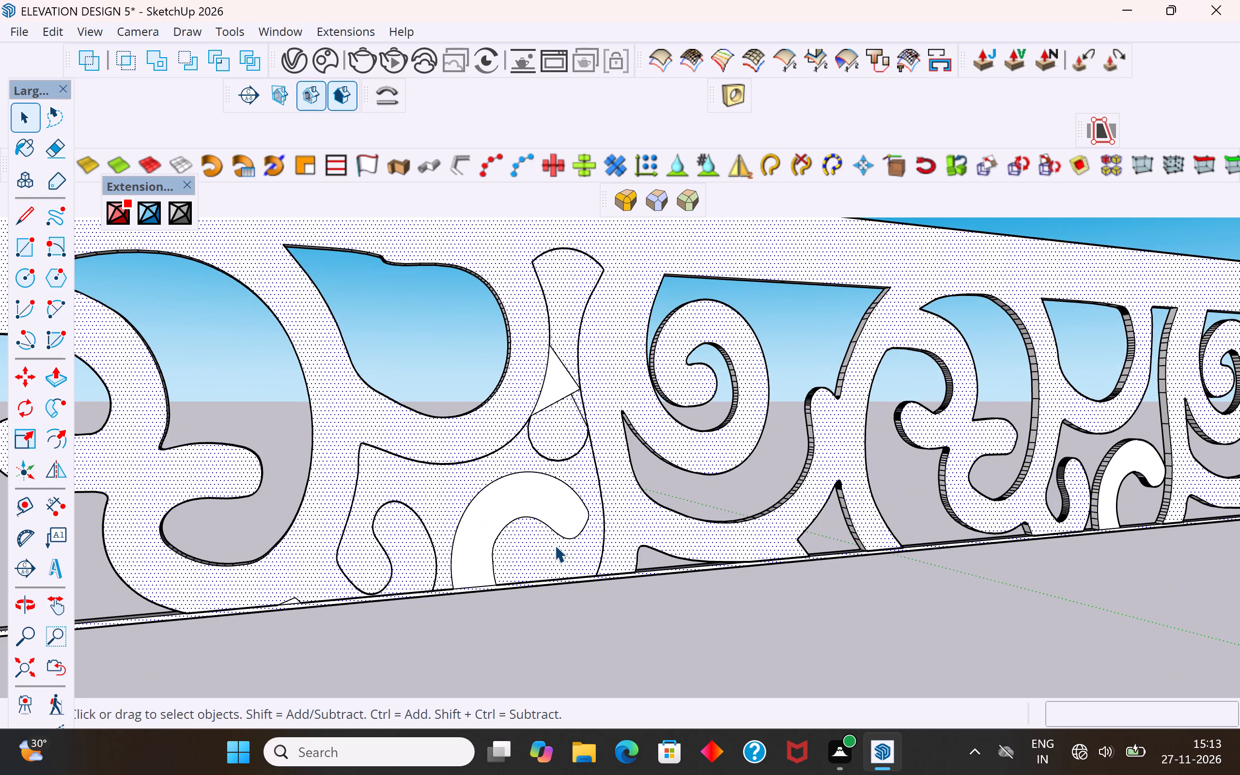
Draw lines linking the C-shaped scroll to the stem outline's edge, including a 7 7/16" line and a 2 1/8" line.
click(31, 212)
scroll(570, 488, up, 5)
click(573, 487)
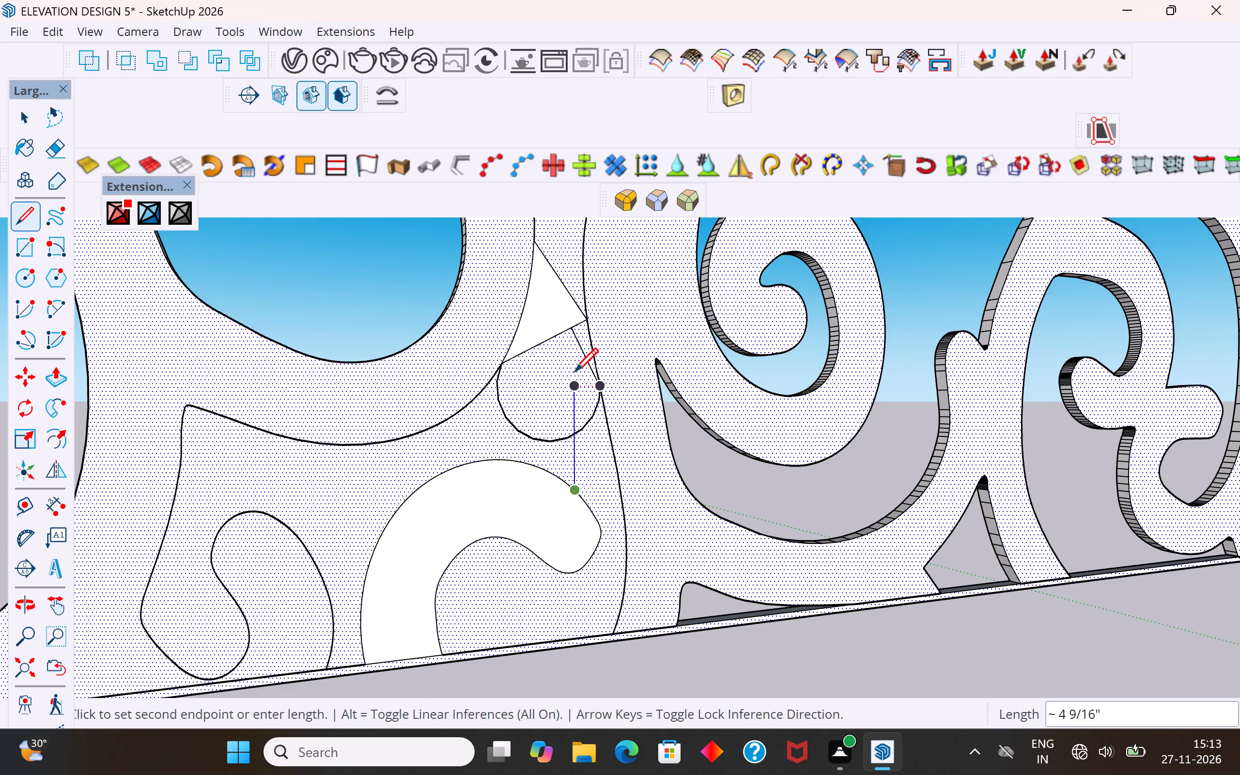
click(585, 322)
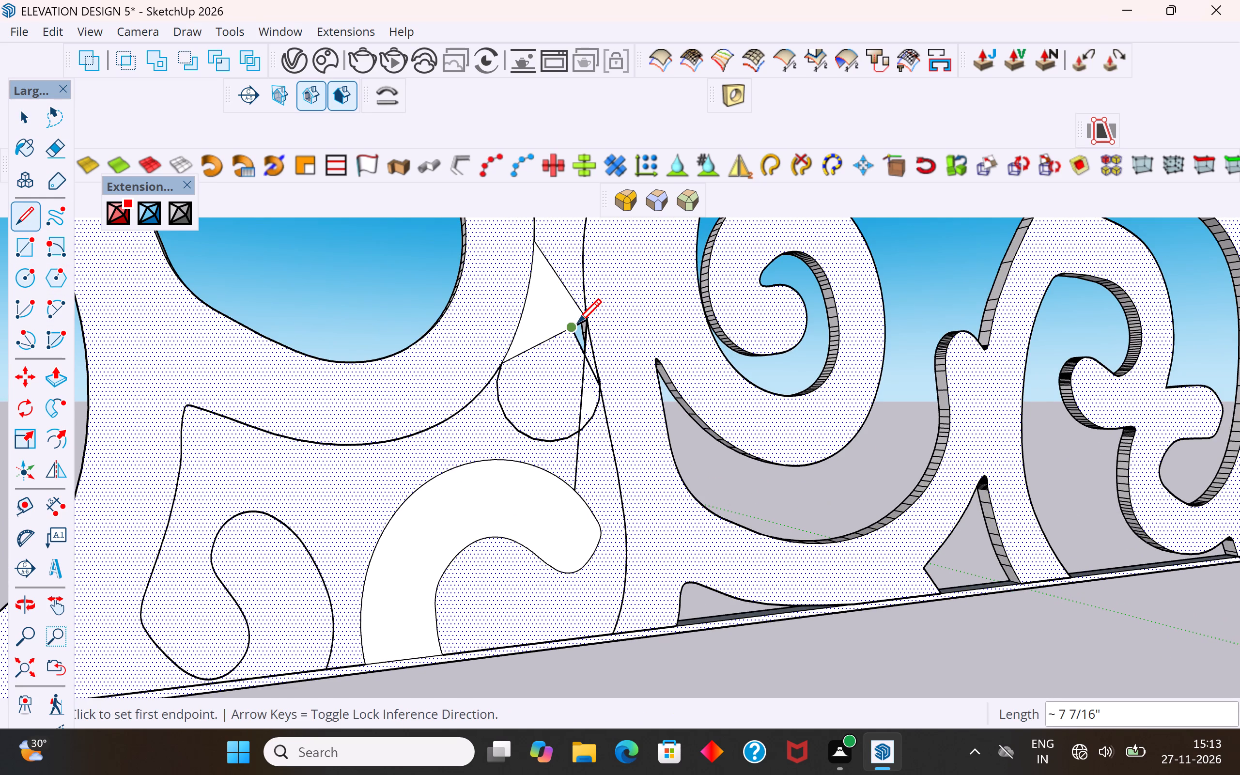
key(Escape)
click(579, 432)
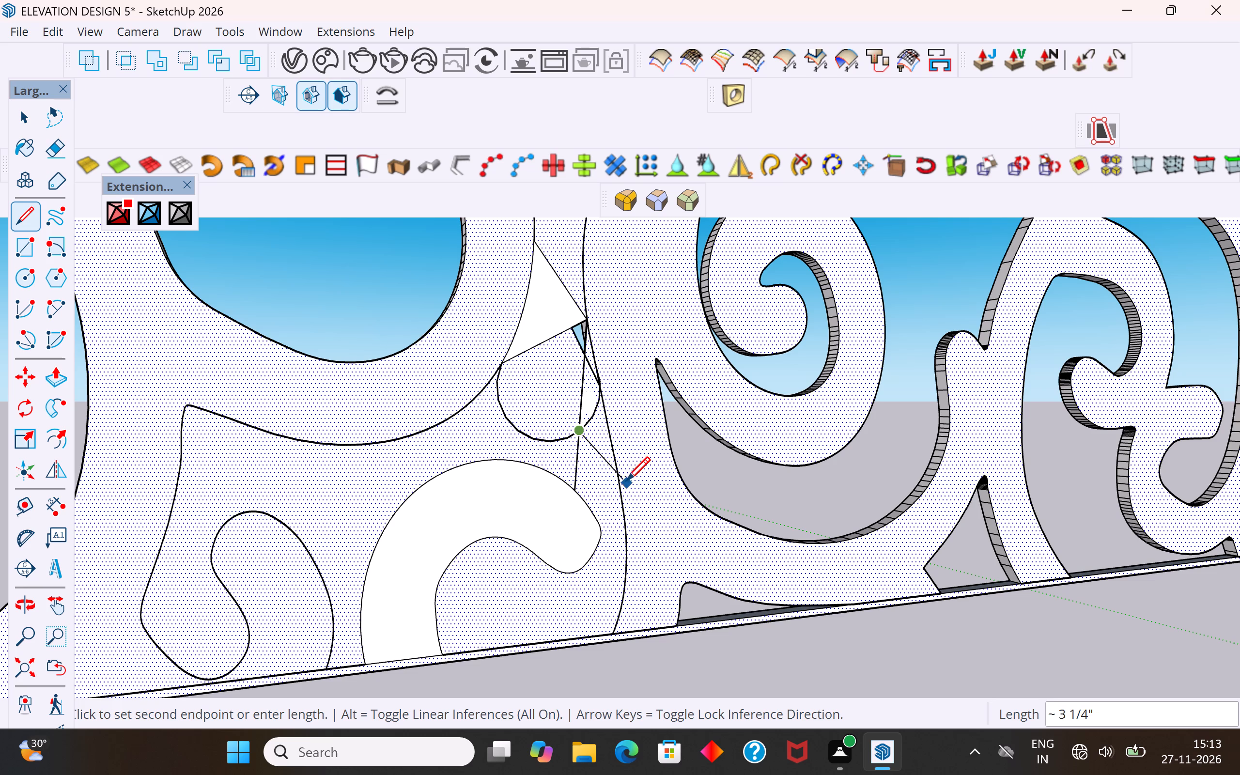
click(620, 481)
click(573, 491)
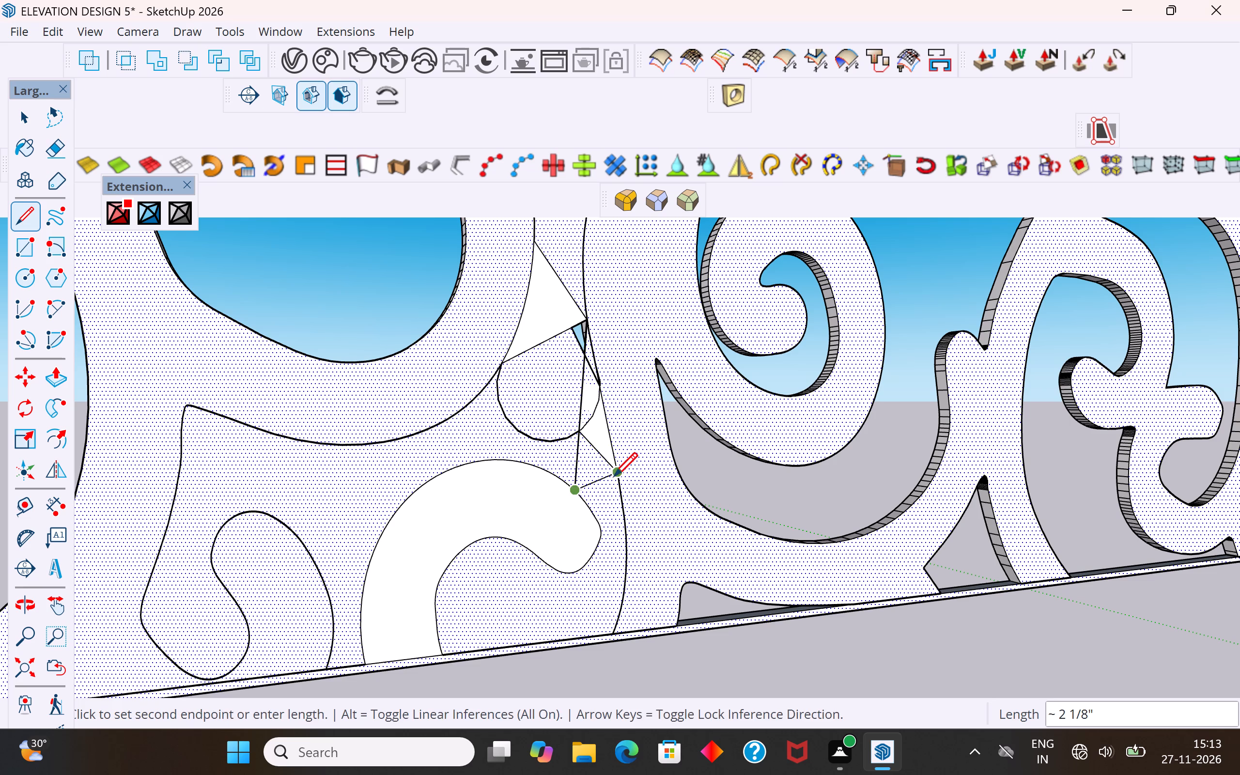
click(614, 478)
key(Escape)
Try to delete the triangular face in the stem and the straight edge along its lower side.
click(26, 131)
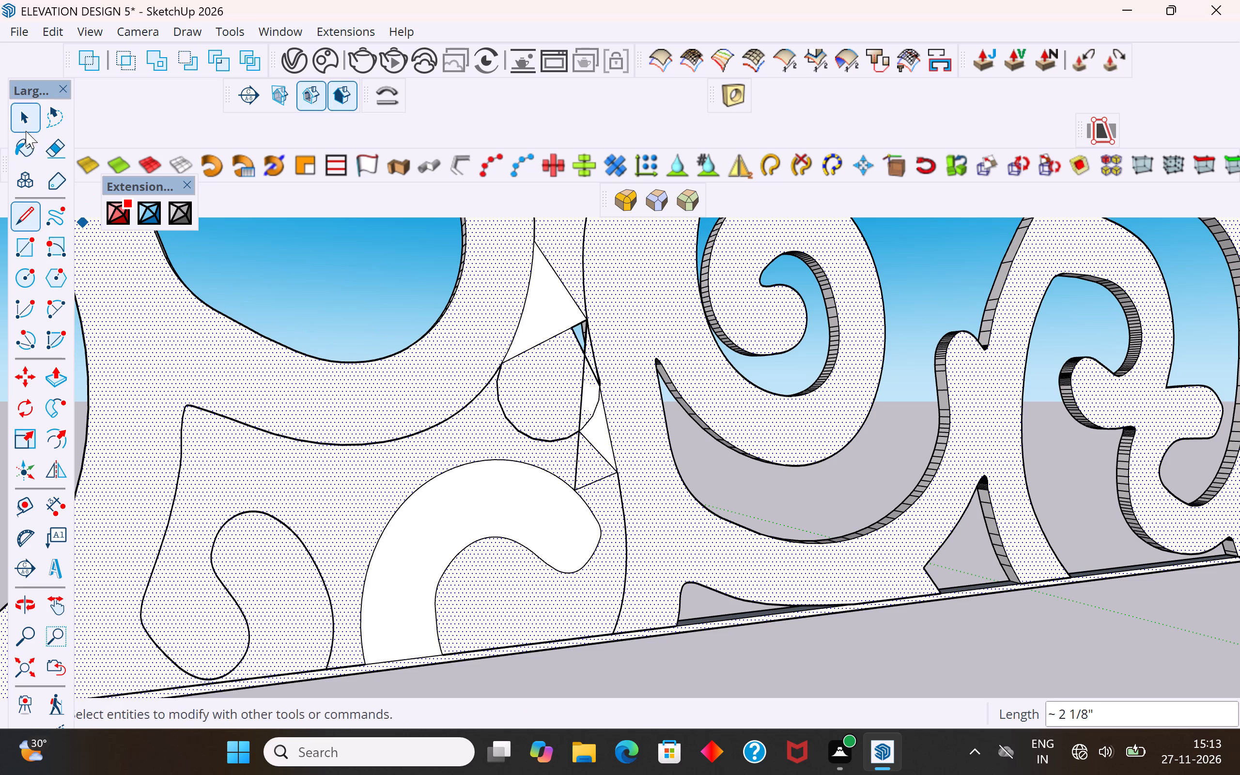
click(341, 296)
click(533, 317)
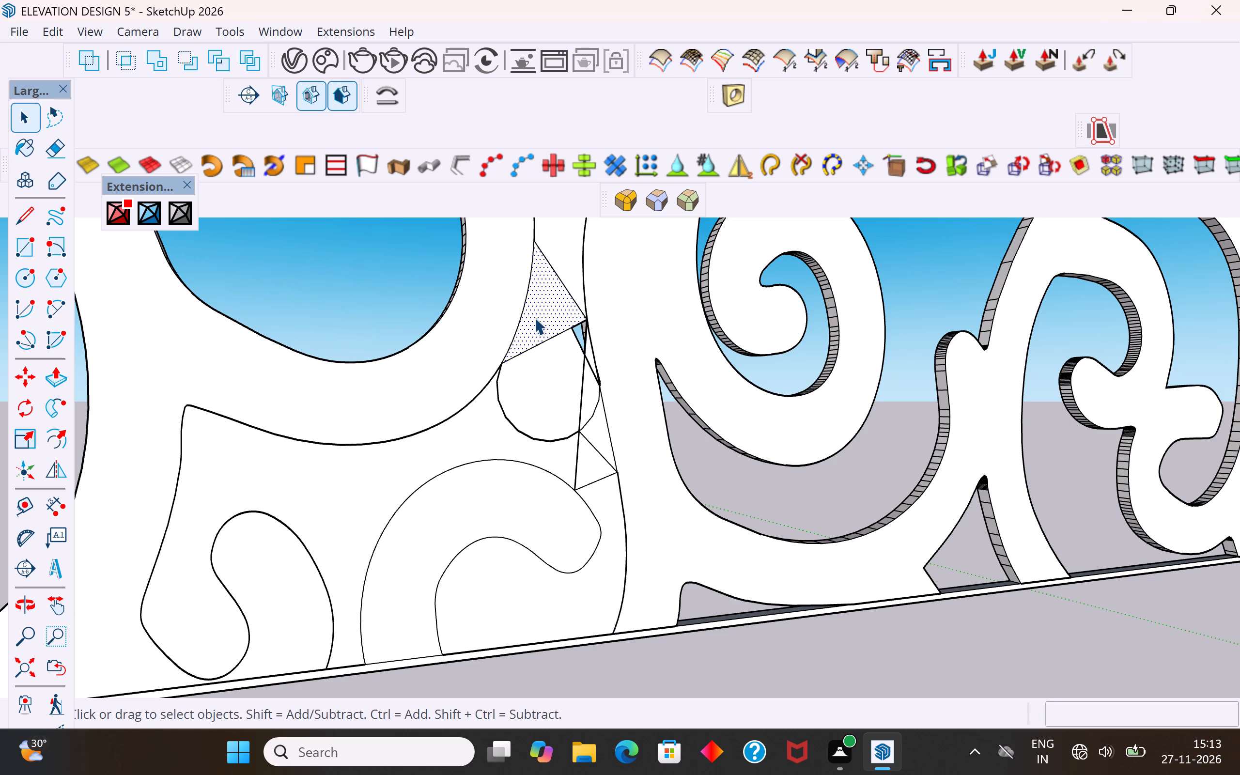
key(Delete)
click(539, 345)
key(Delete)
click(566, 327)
Undo the trial deletions, the straight lines around the stem outline and the arc across its lower part.
key(ctrl+z)
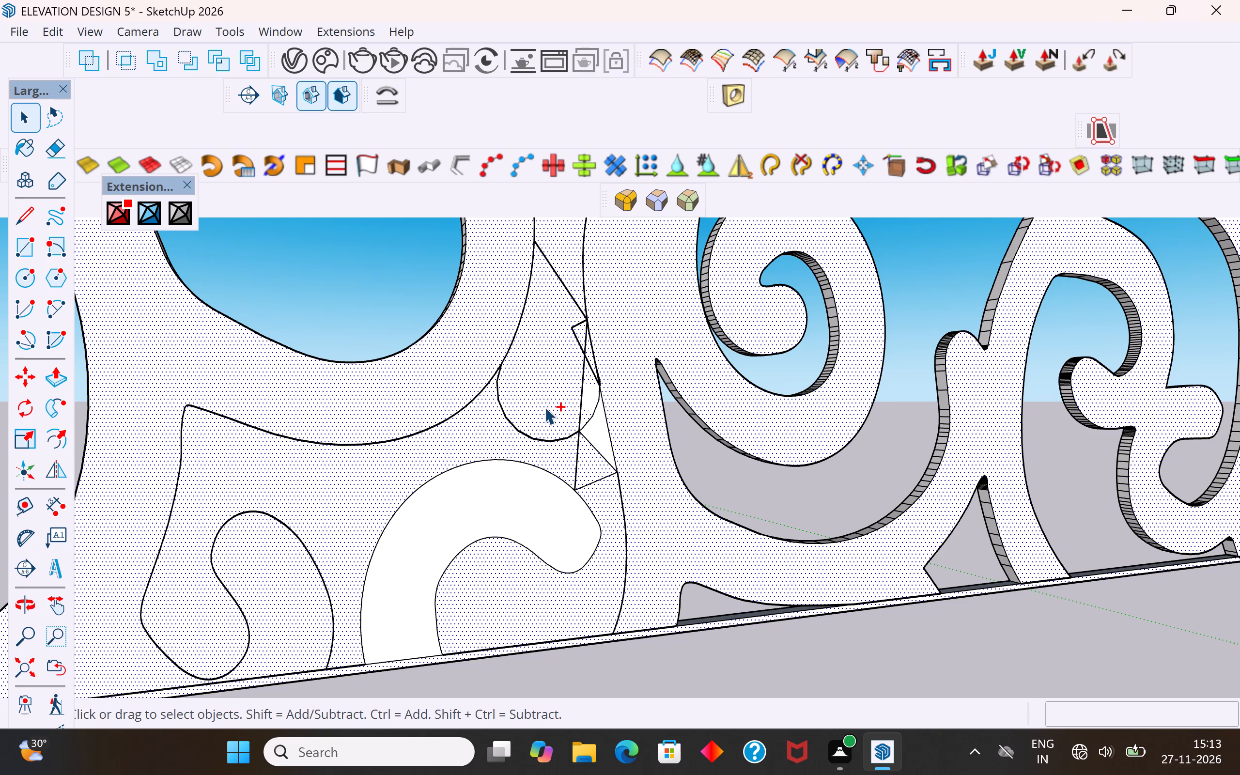
key(ctrl+z)
key(ctrl+z)
key(ctrl+z)
key(ctrl+z)
key(ctrl+z)
key(ctrl+z)
key(ctrl+z)
key(ctrl+z)
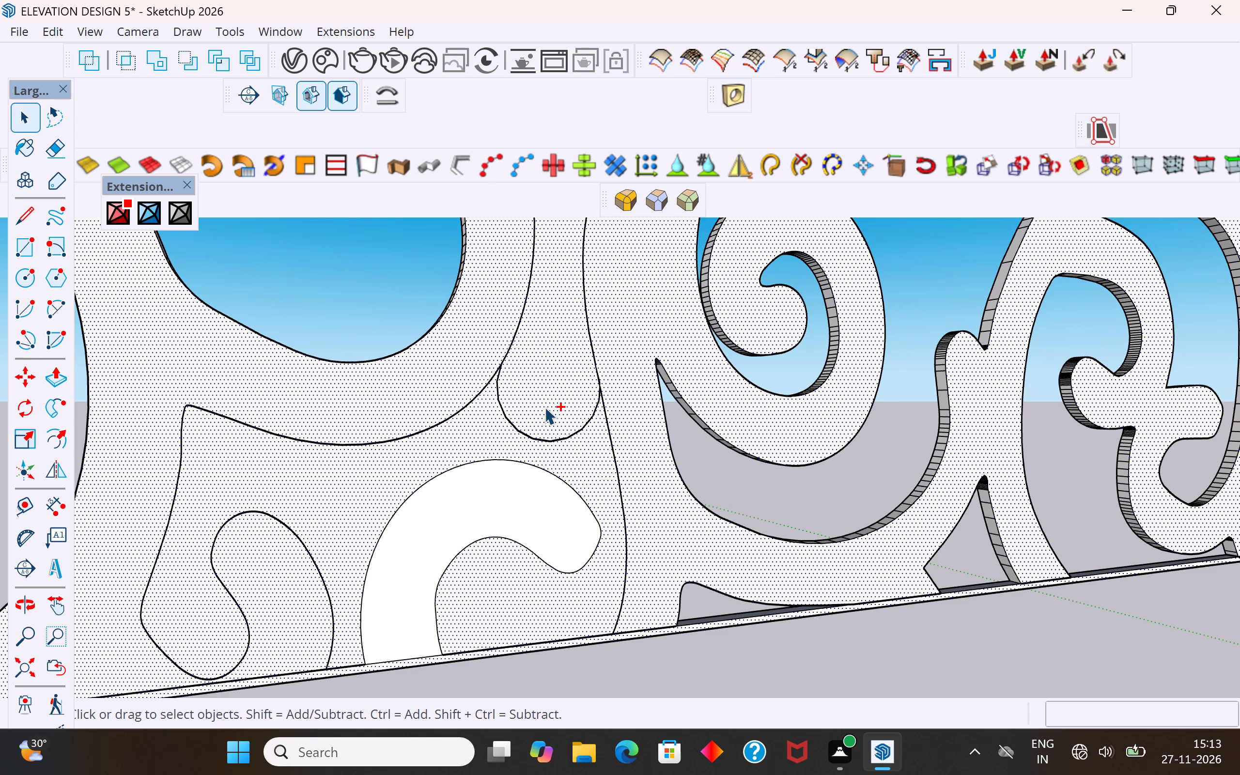
Examine the scrollwork screen's upper band against the house elevation, comparing the stem region with the neighbouring openings.
scroll(477, 504, down, 4)
middle_drag(480, 504, 976, 519)
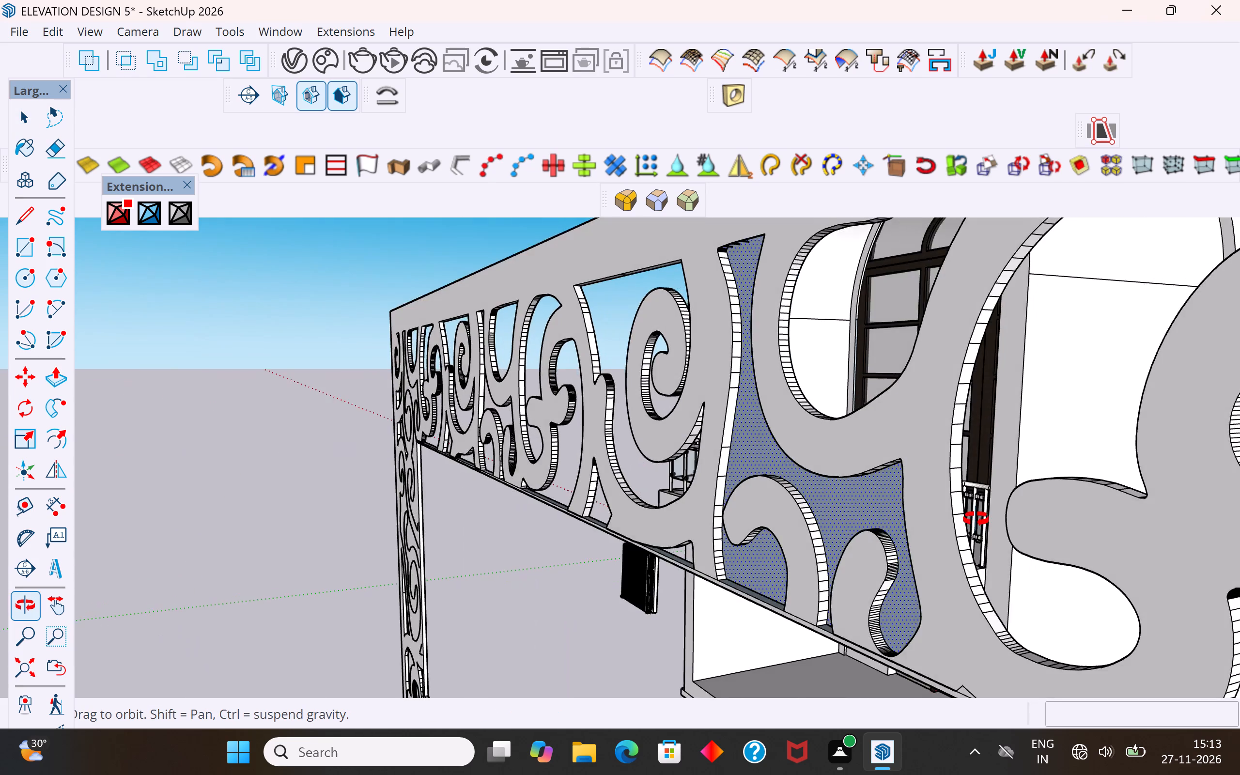
middle_drag(976, 519, 1005, 572)
scroll(731, 561, down, 5)
middle_drag(662, 581, 890, 535)
scroll(603, 541, down, 5)
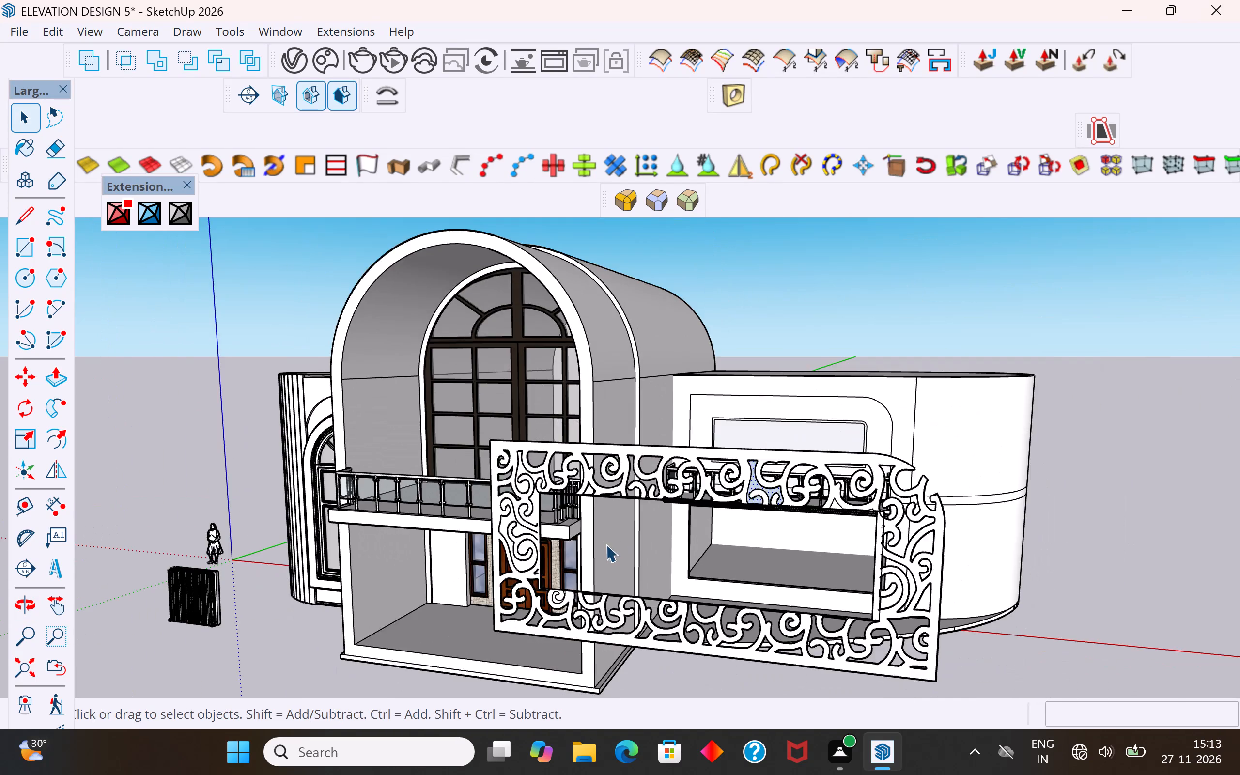
scroll(608, 545, down, 1)
middle_drag(635, 556, 773, 525)
scroll(767, 491, up, 2)
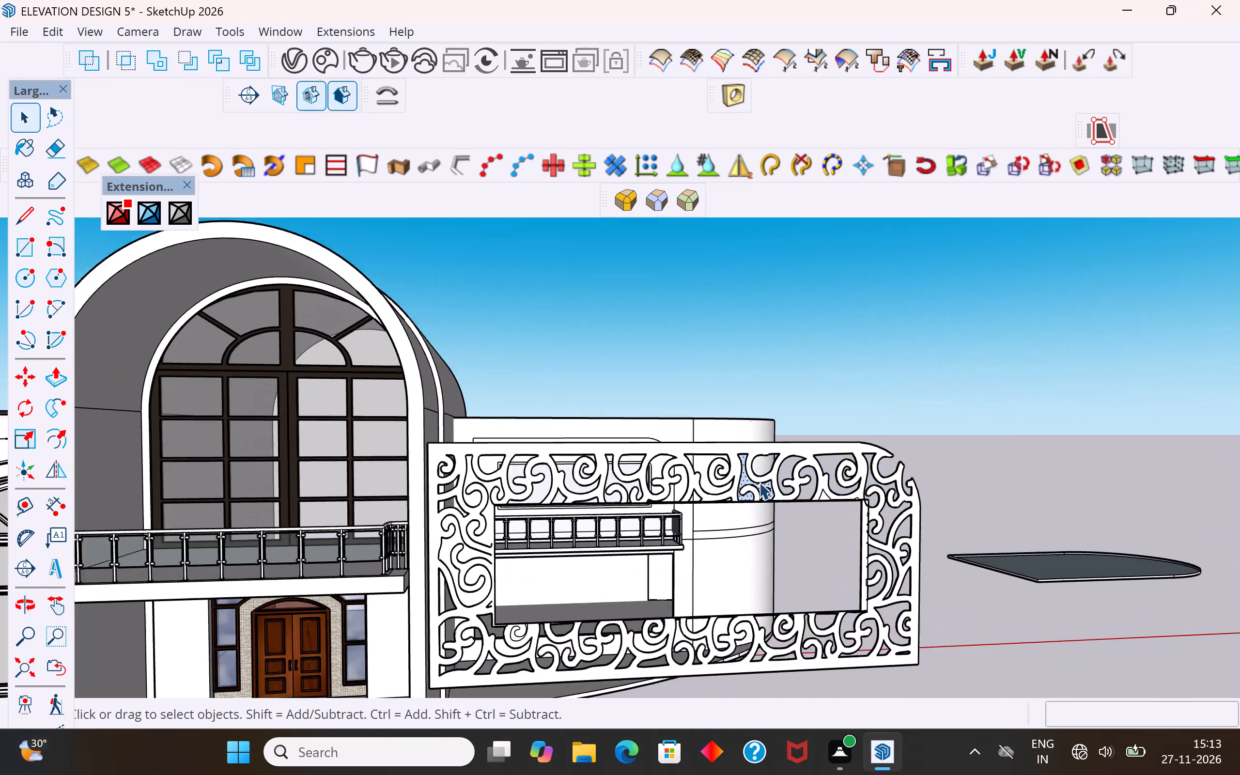
scroll(759, 482, up, 10)
click(852, 579)
middle_drag(779, 560, 886, 637)
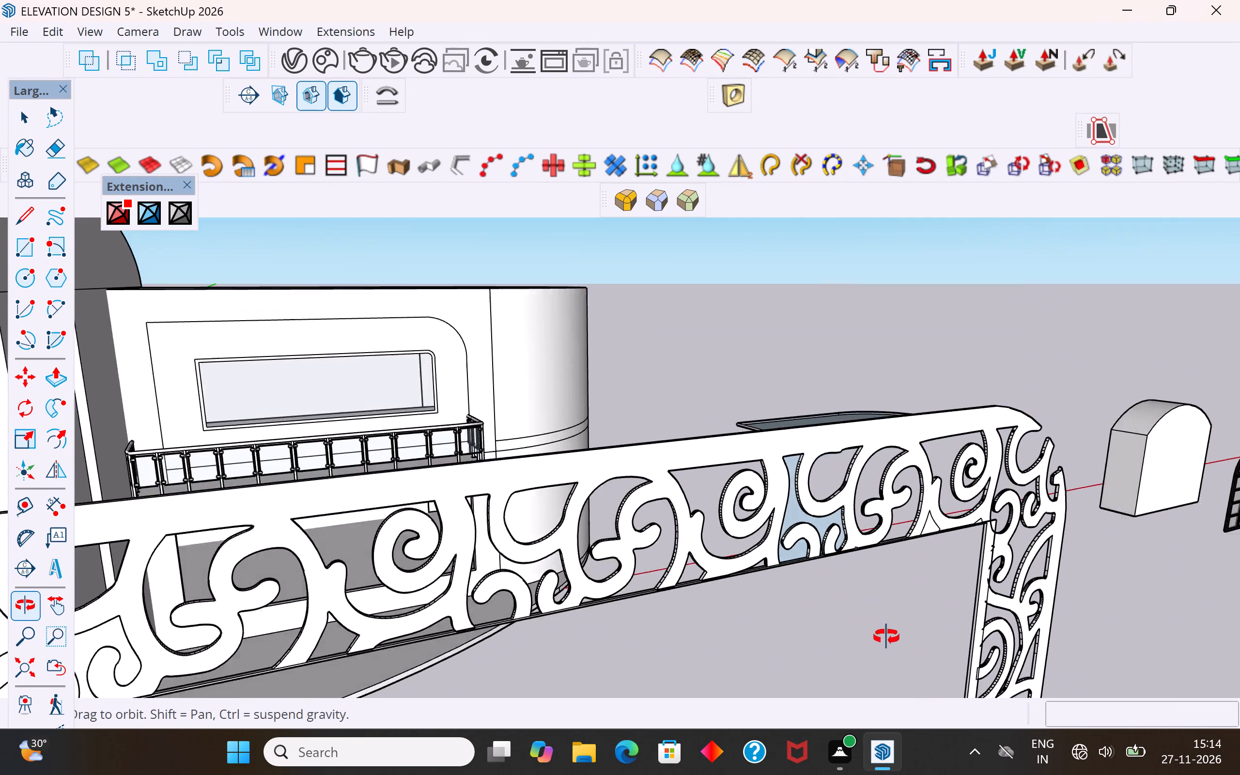
middle_drag(886, 637, 899, 672)
Examine the screen edge-on and from its opposite face, checking the uncut stem outline in the upper band.
middle_drag(792, 540, 1100, 573)
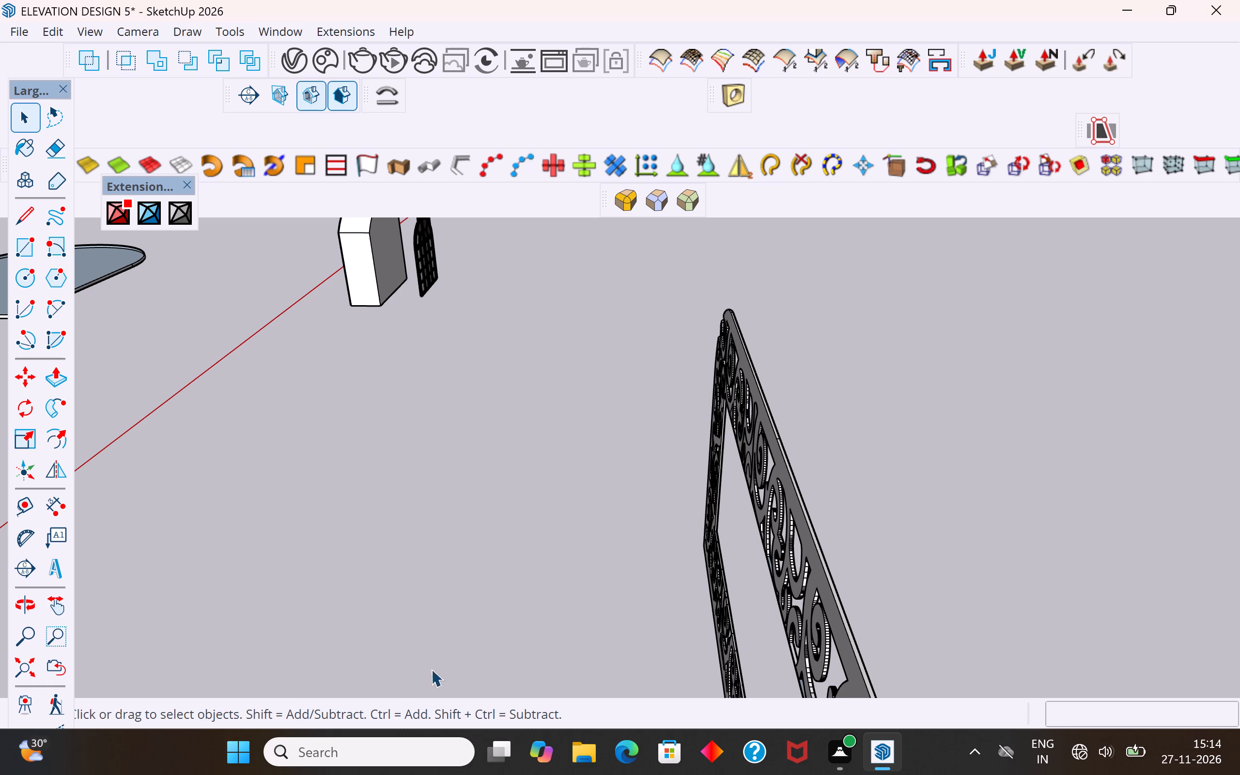
click(743, 510)
scroll(874, 510, up, 3)
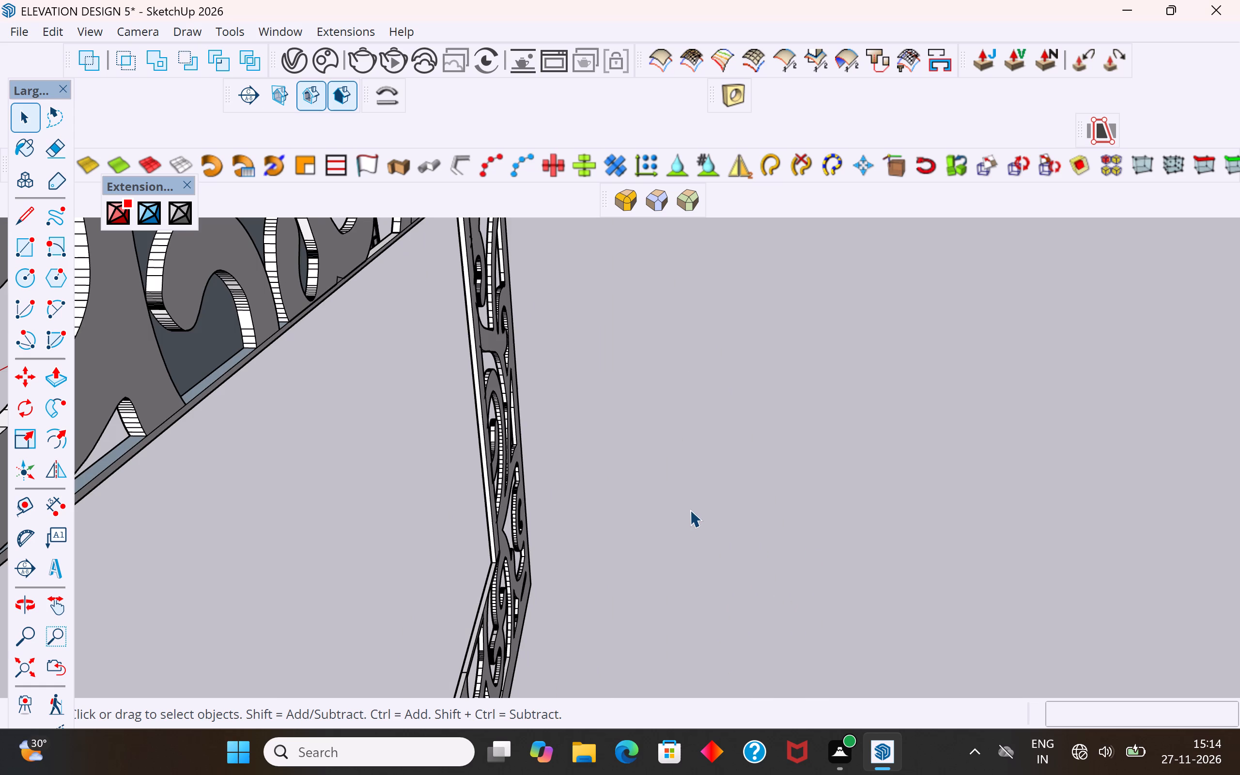
middle_drag(533, 487, 814, 480)
scroll(685, 555, down, 9)
middle_drag(782, 545, 890, 519)
scroll(780, 447, up, 4)
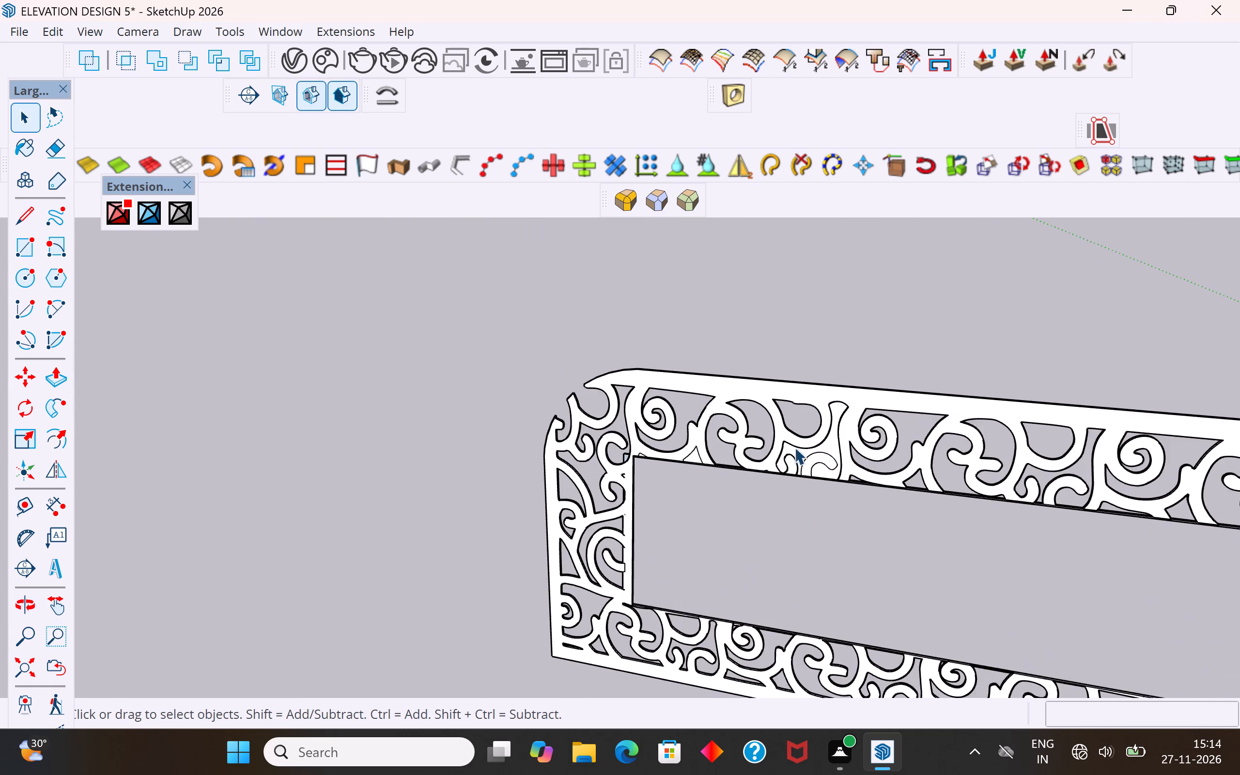
scroll(794, 447, up, 8)
click(826, 488)
scroll(826, 485, up, 3)
middle_drag(840, 483, 925, 463)
scroll(881, 446, up, 4)
scroll(807, 504, up, 1)
scroll(803, 508, down, 6)
scroll(808, 457, up, 4)
middle_drag(818, 439, 824, 398)
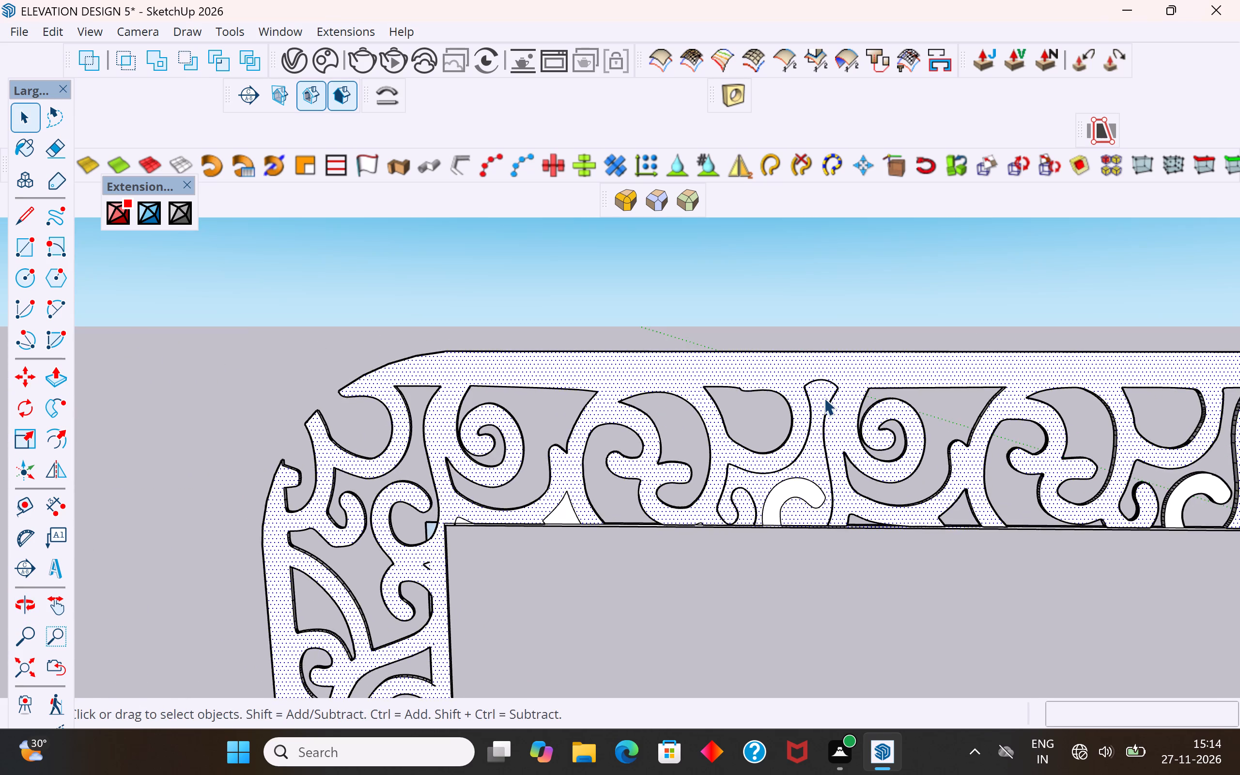
Examine the uncut stem, curl and hook outlines in the screen's upper band from the front and from the opposite face.
scroll(824, 398, up, 10)
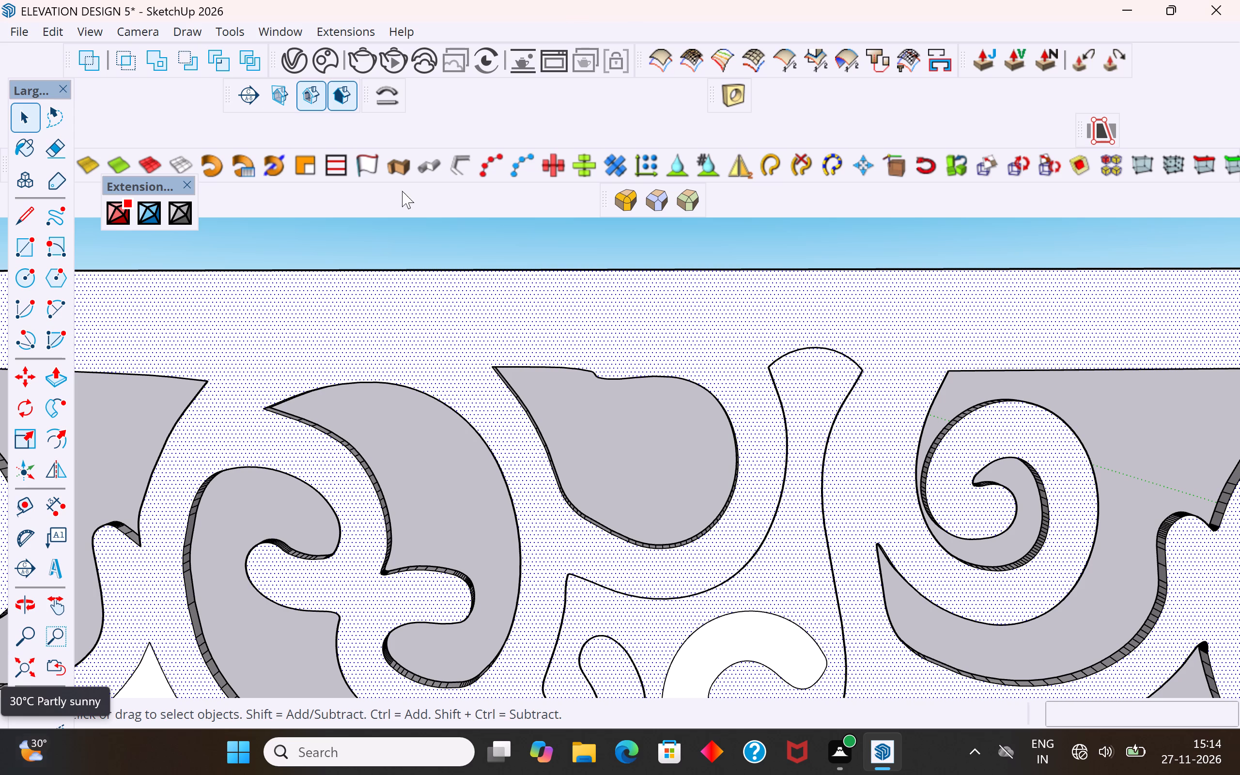
middle_drag(687, 593, 687, 621)
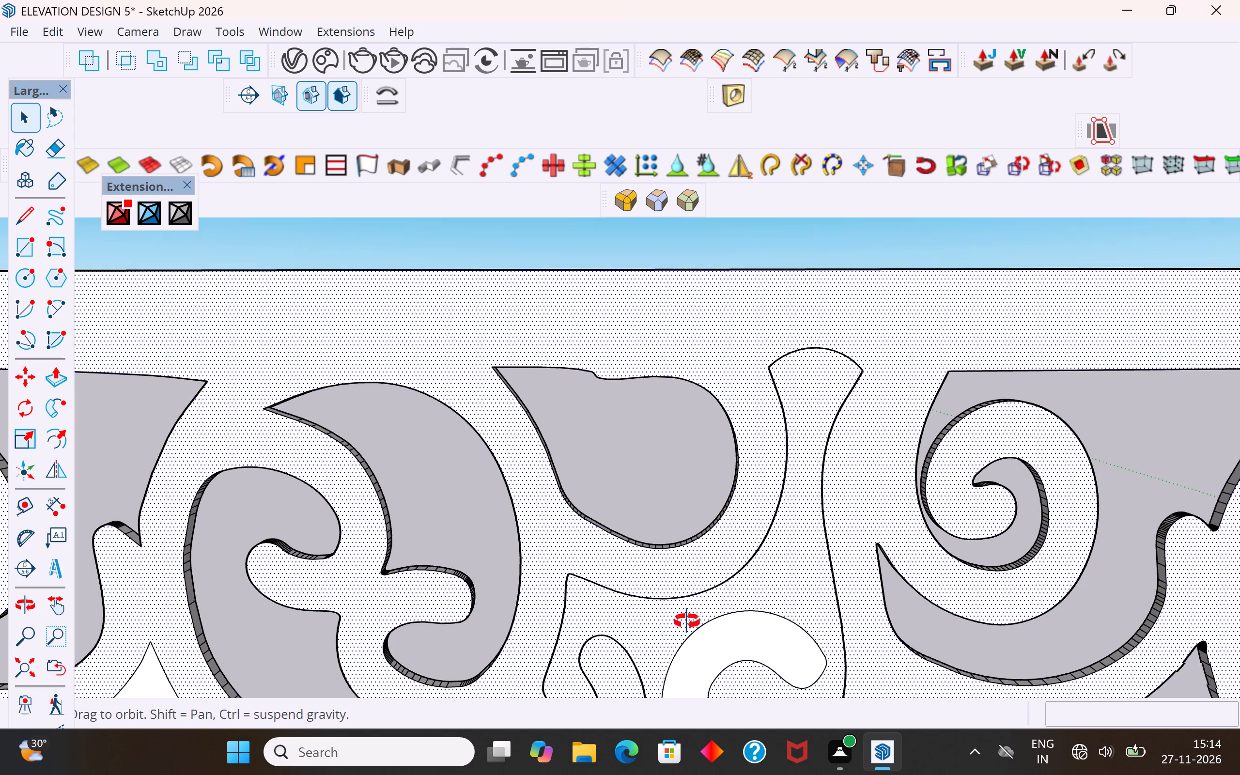
middle_drag(687, 621, 680, 651)
scroll(741, 566, up, 3)
click(793, 571)
middle_drag(782, 571, 817, 513)
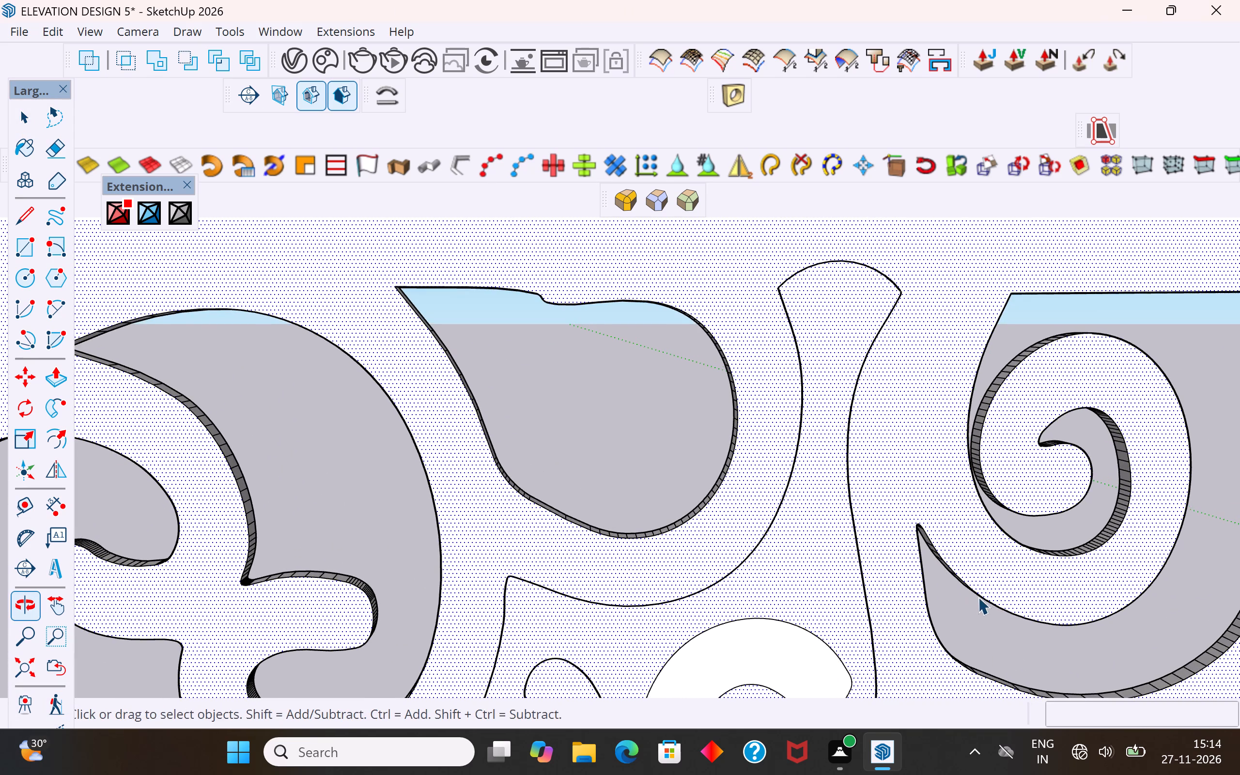
click(981, 598)
middle_drag(965, 582, 775, 626)
double_click(775, 622)
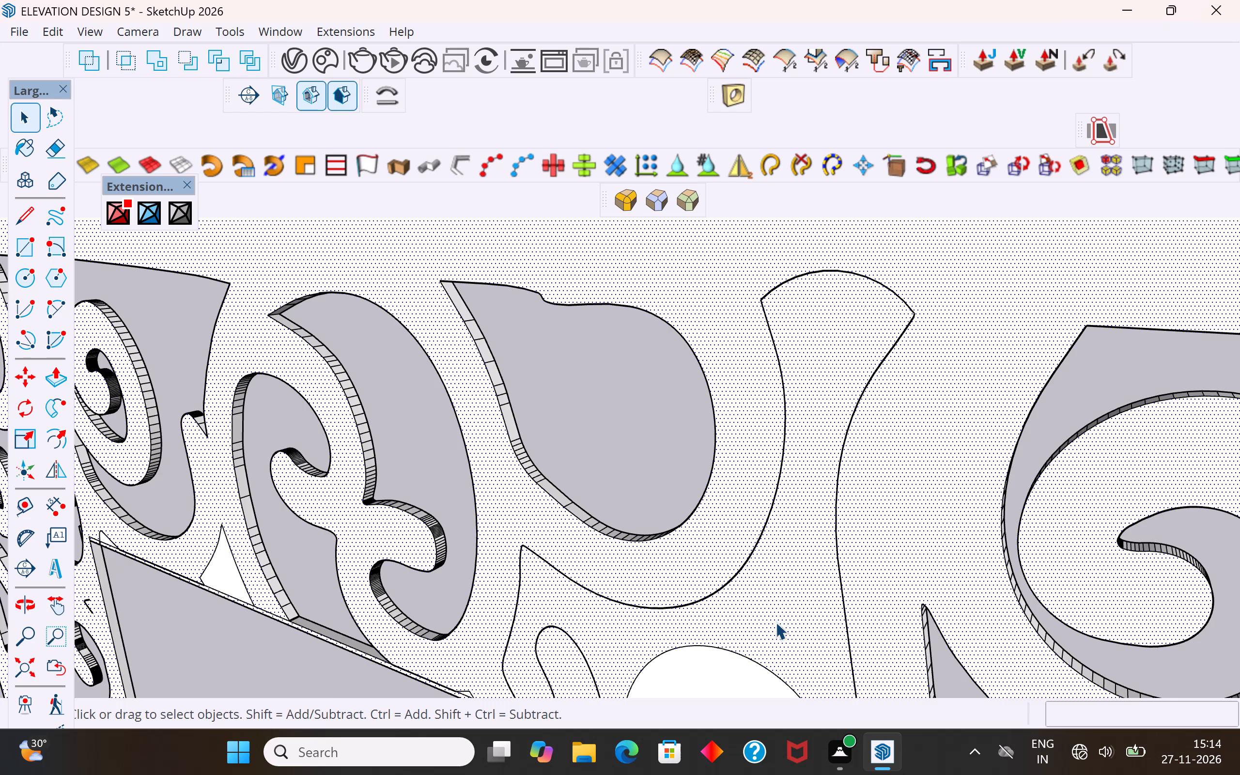
middle_drag(776, 622, 889, 574)
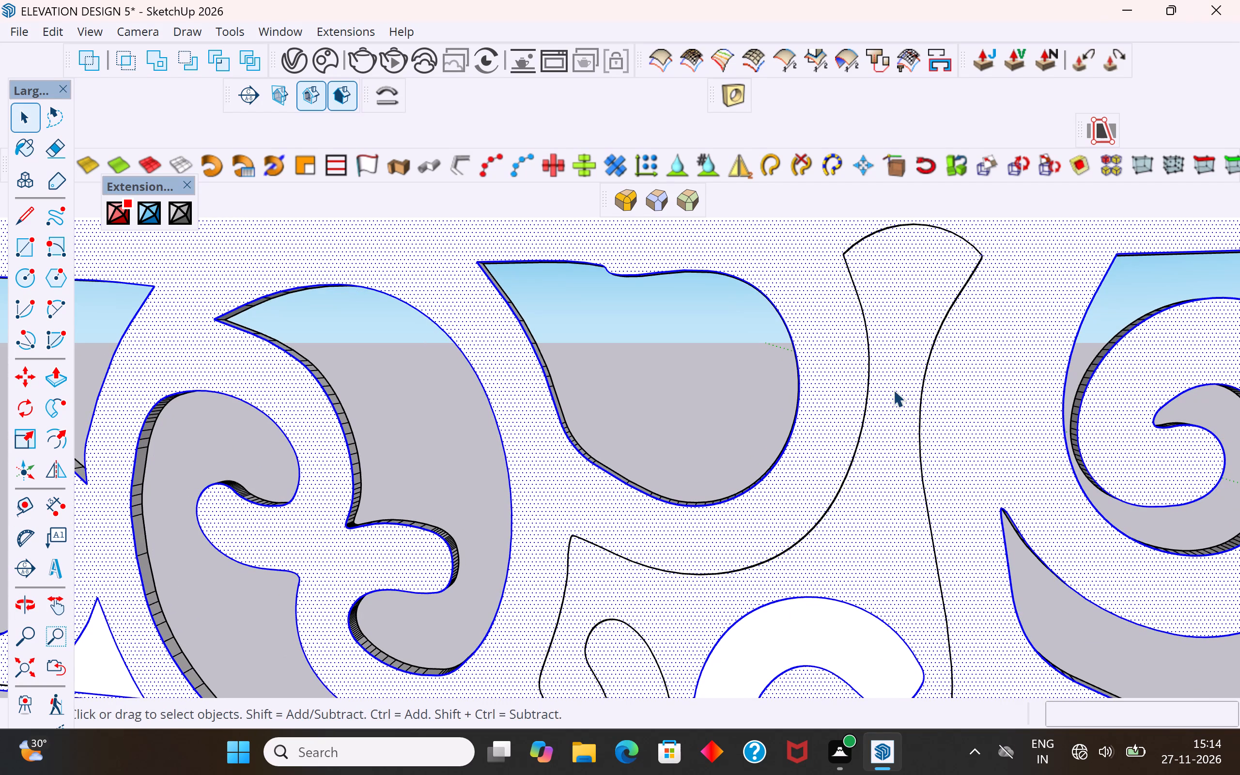
middle_drag(882, 440, 117, 525)
middle_drag(367, 548, 794, 439)
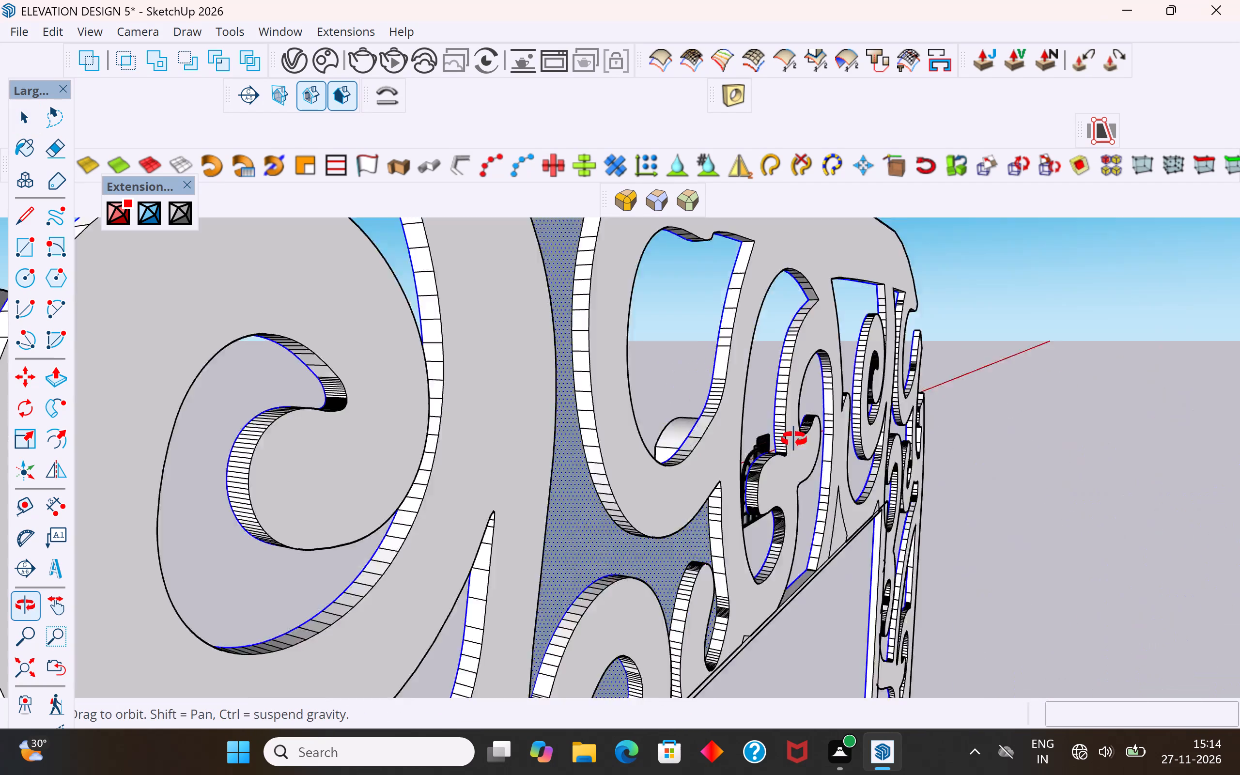
middle_drag(794, 439, 958, 465)
scroll(959, 466, up, 1)
scroll(734, 525, down, 4)
middle_drag(757, 539, 863, 519)
click(764, 639)
middle_drag(807, 611, 903, 590)
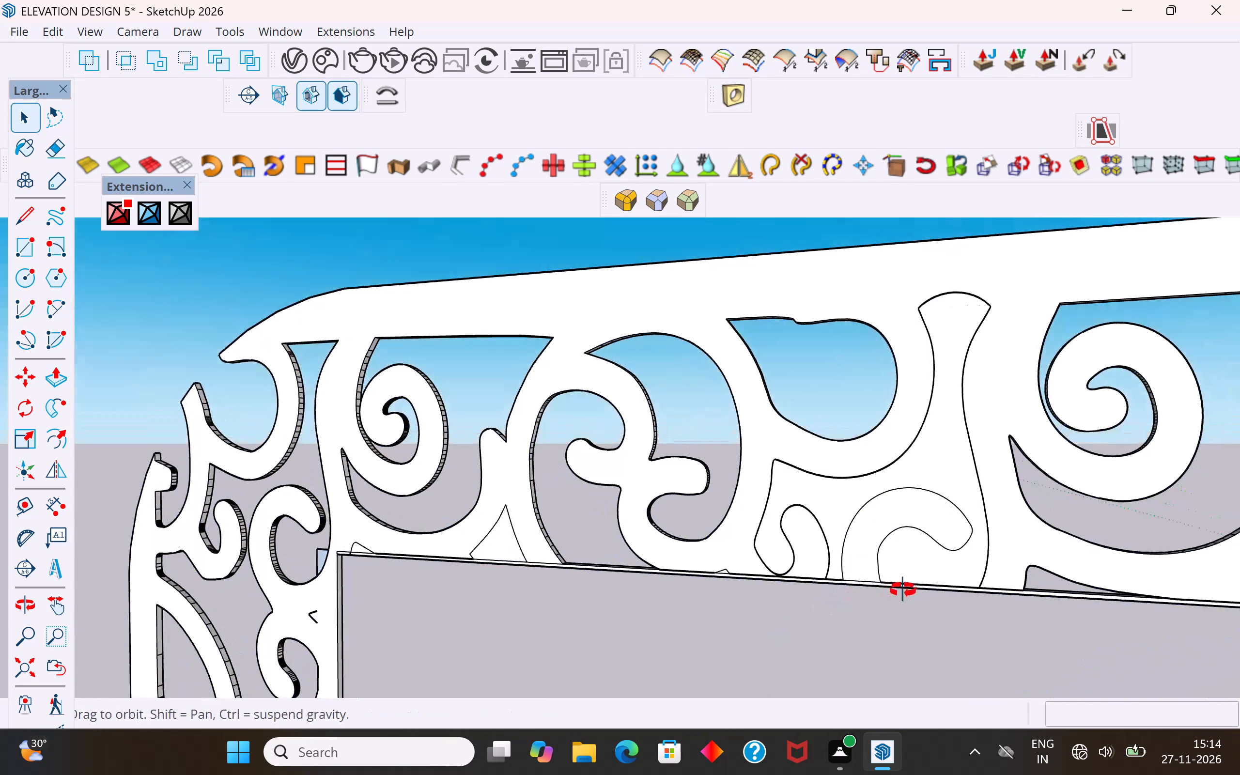
middle_drag(903, 590, 905, 589)
Delete the three baseline segments between the small curl, the hook outline, the stem's side and the neighbouring opening.
scroll(949, 561, up, 7)
click(949, 568)
click(952, 573)
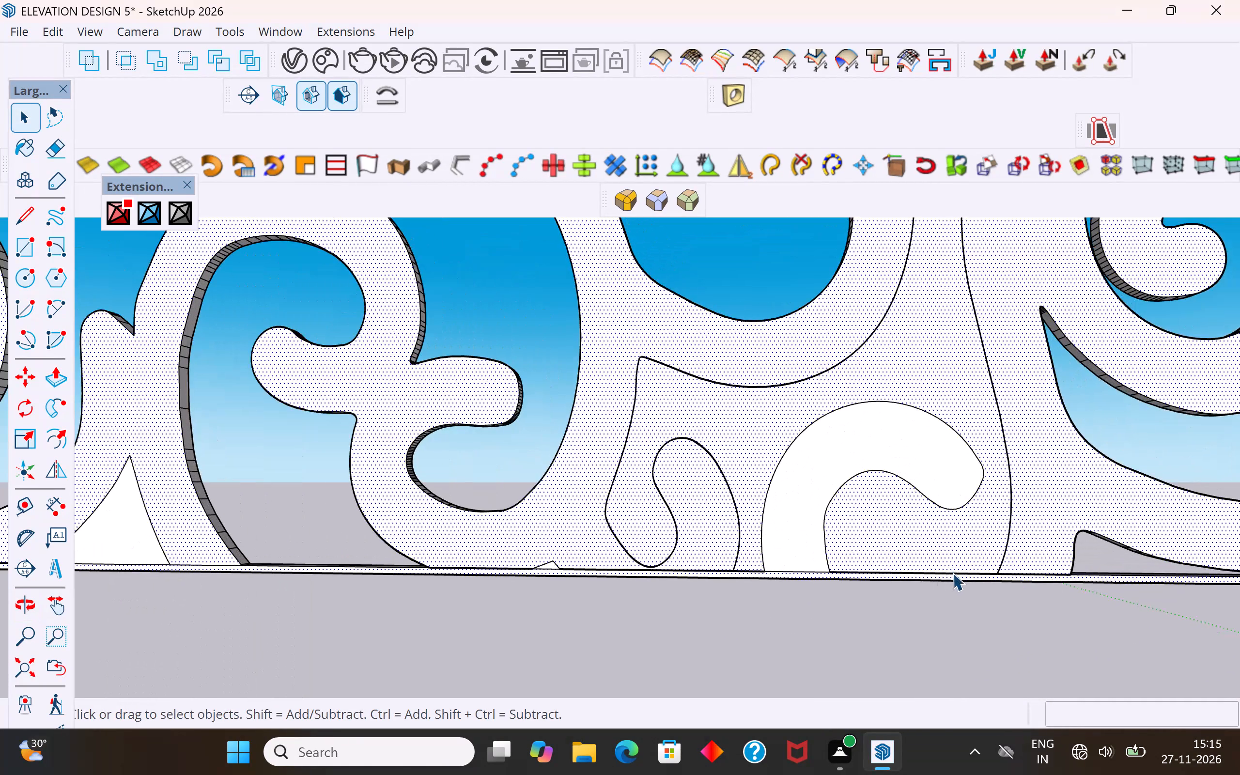
key(Delete)
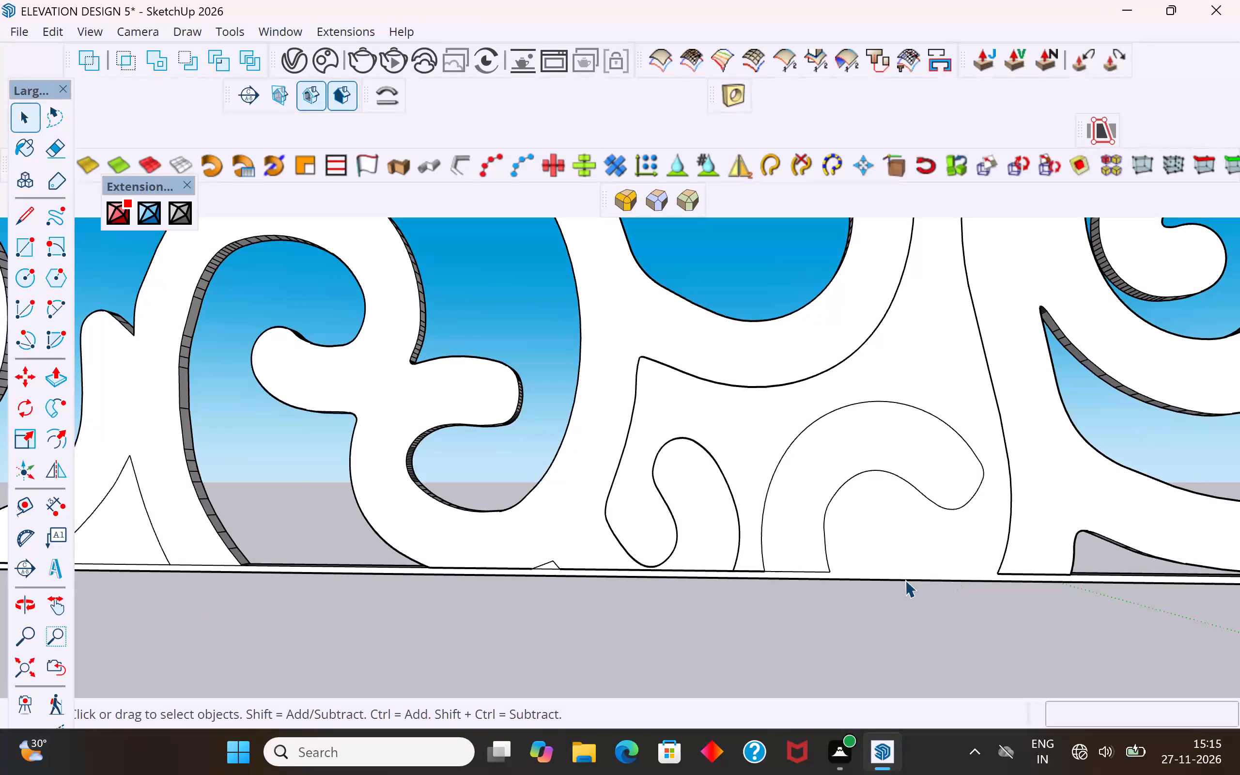
middle_drag(811, 570, 891, 551)
click(877, 479)
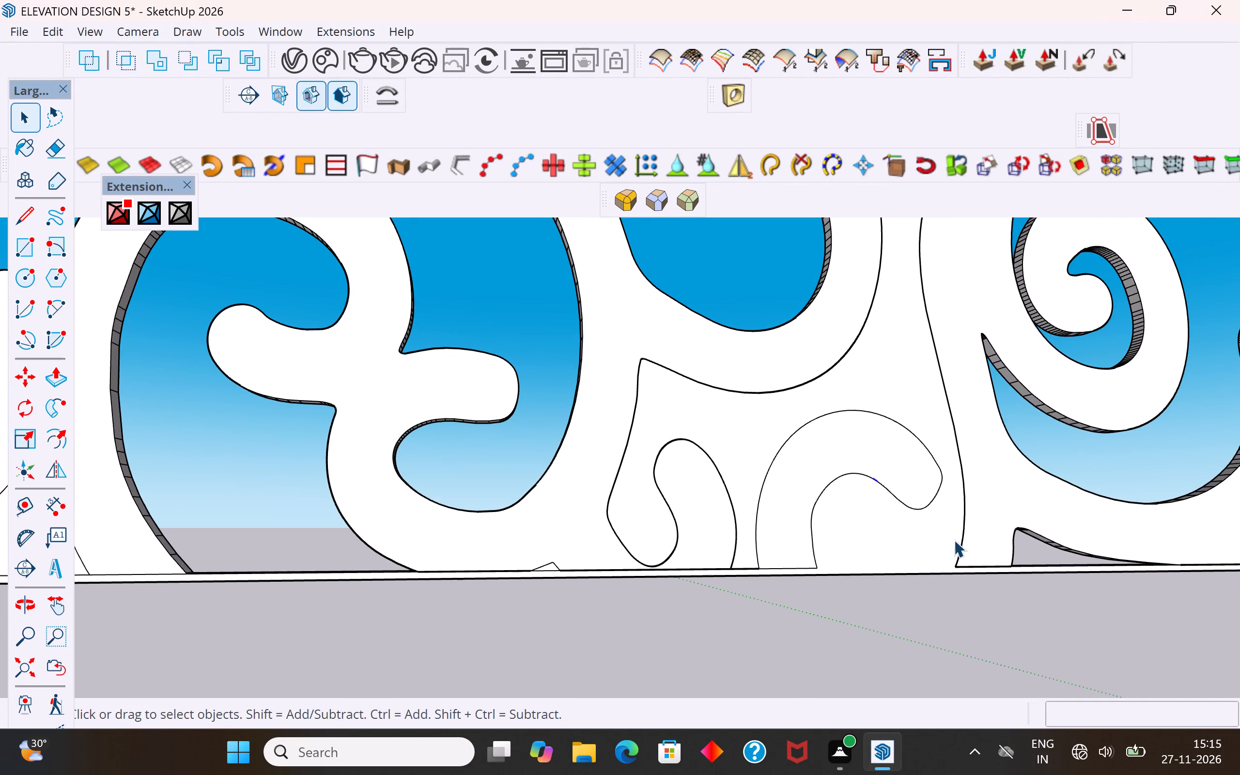
click(965, 562)
click(970, 565)
key(Delete)
click(740, 566)
key(Delete)
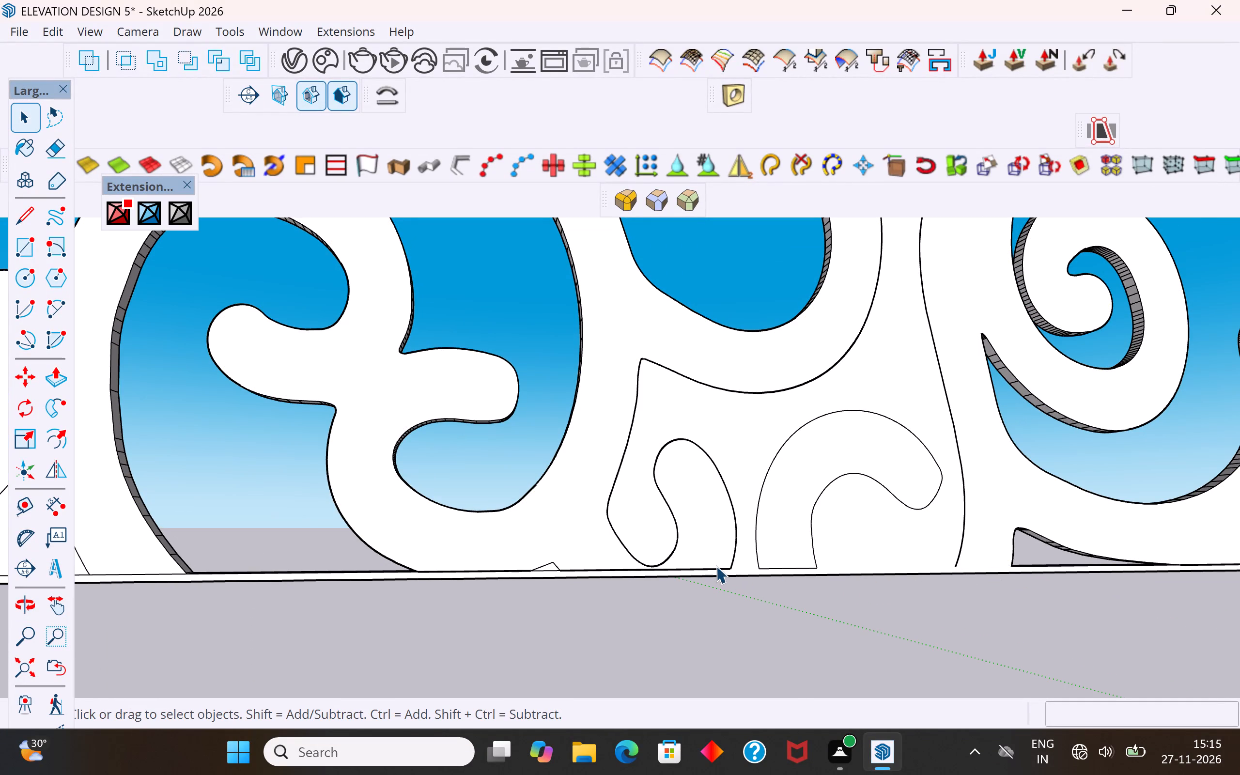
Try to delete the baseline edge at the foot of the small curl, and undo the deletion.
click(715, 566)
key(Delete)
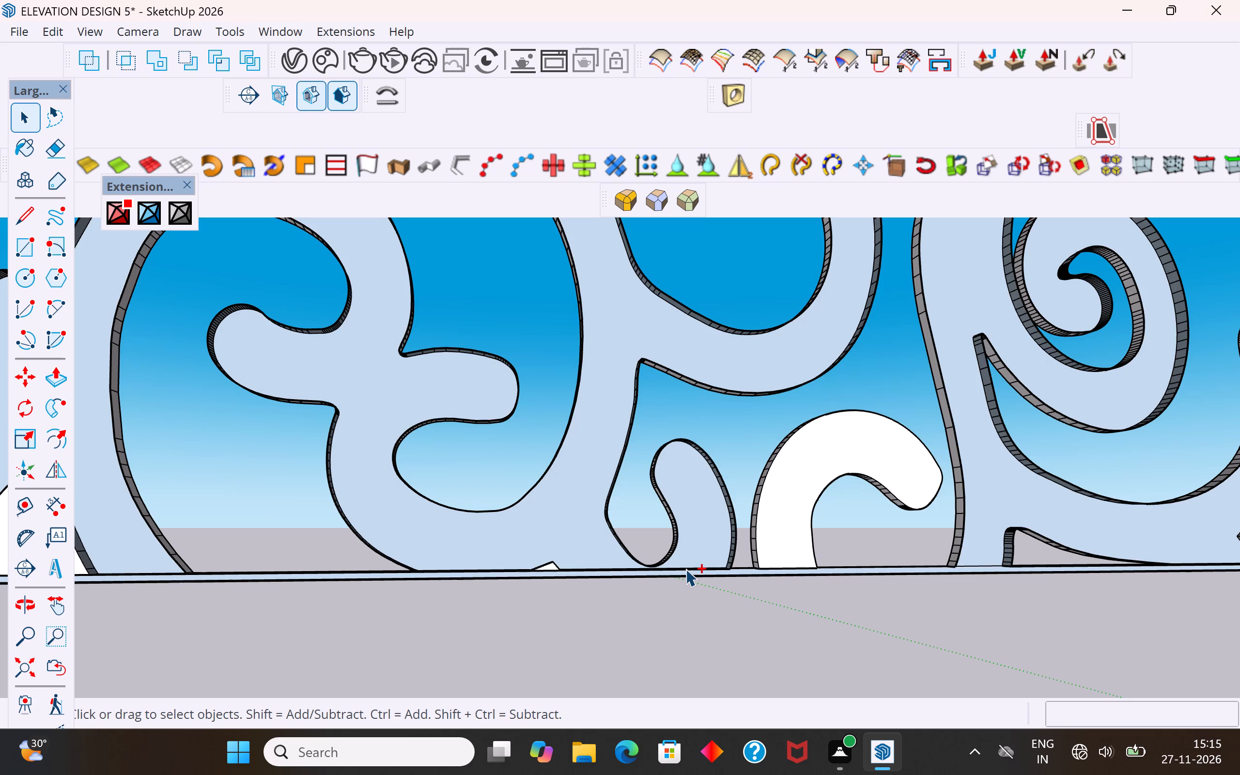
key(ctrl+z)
Delete the baseline edges on both sides of the small triangle, from the curl's end to the adjacent opening.
scroll(680, 581, up, 5)
scroll(684, 568, down, 9)
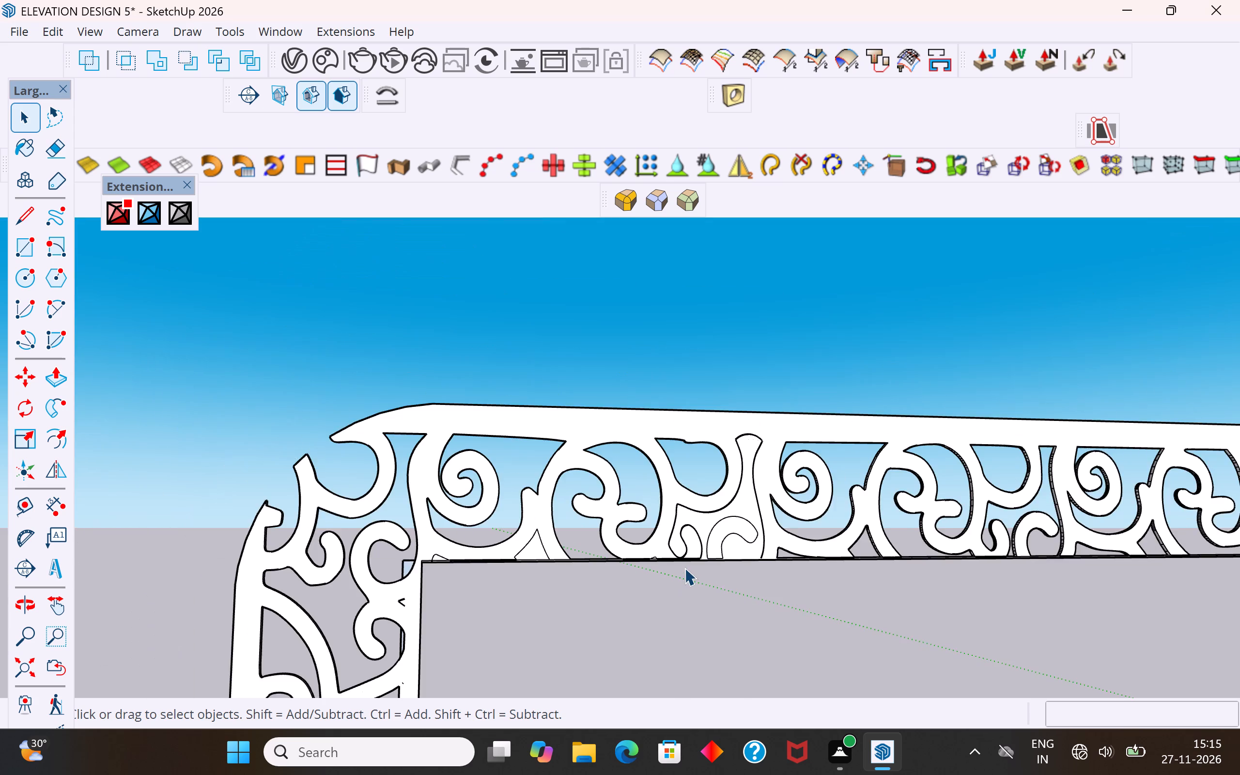
middle_drag(688, 569, 757, 625)
scroll(716, 543, up, 16)
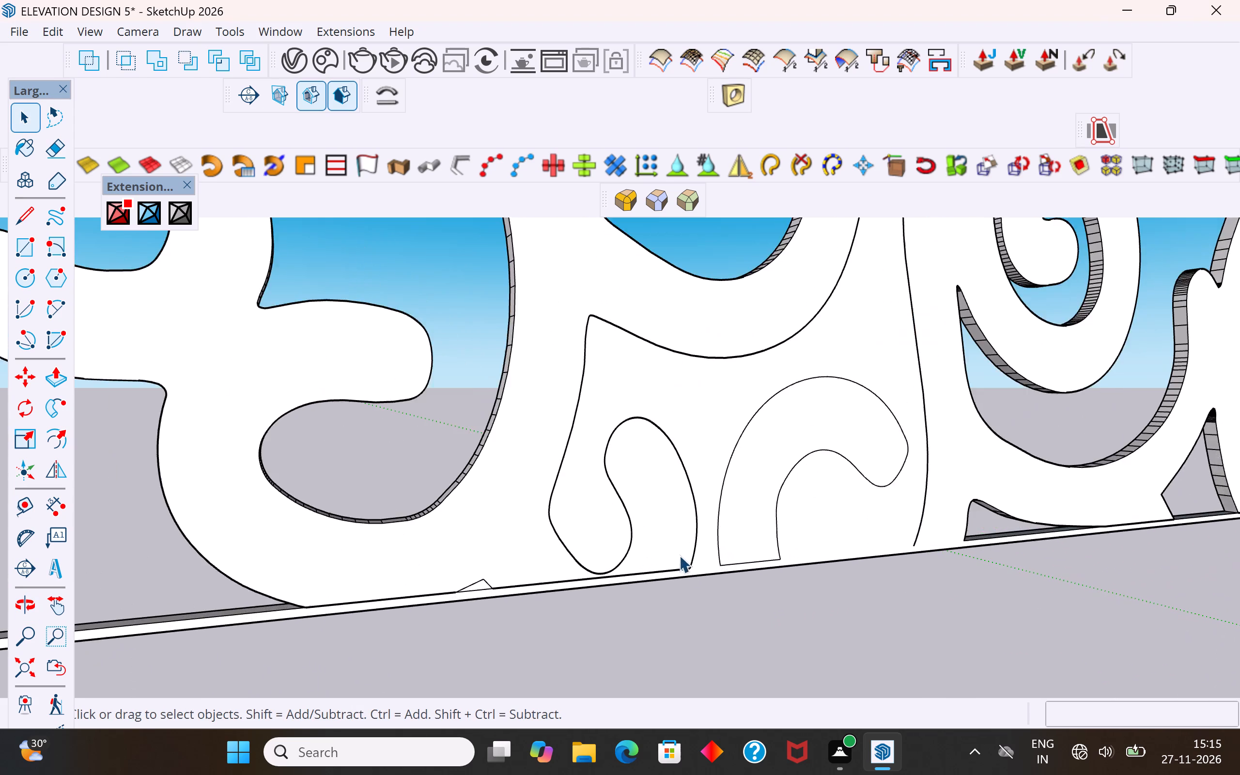
click(682, 567)
click(675, 572)
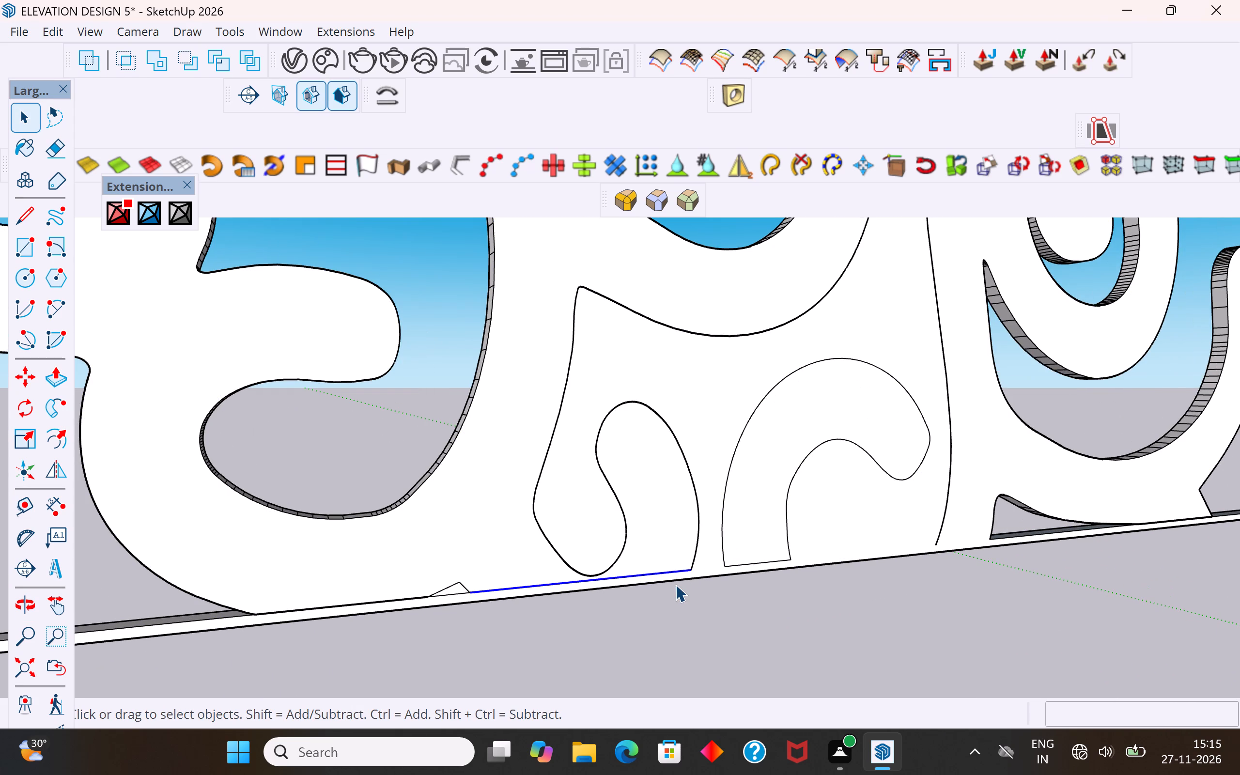
key(Delete)
click(421, 594)
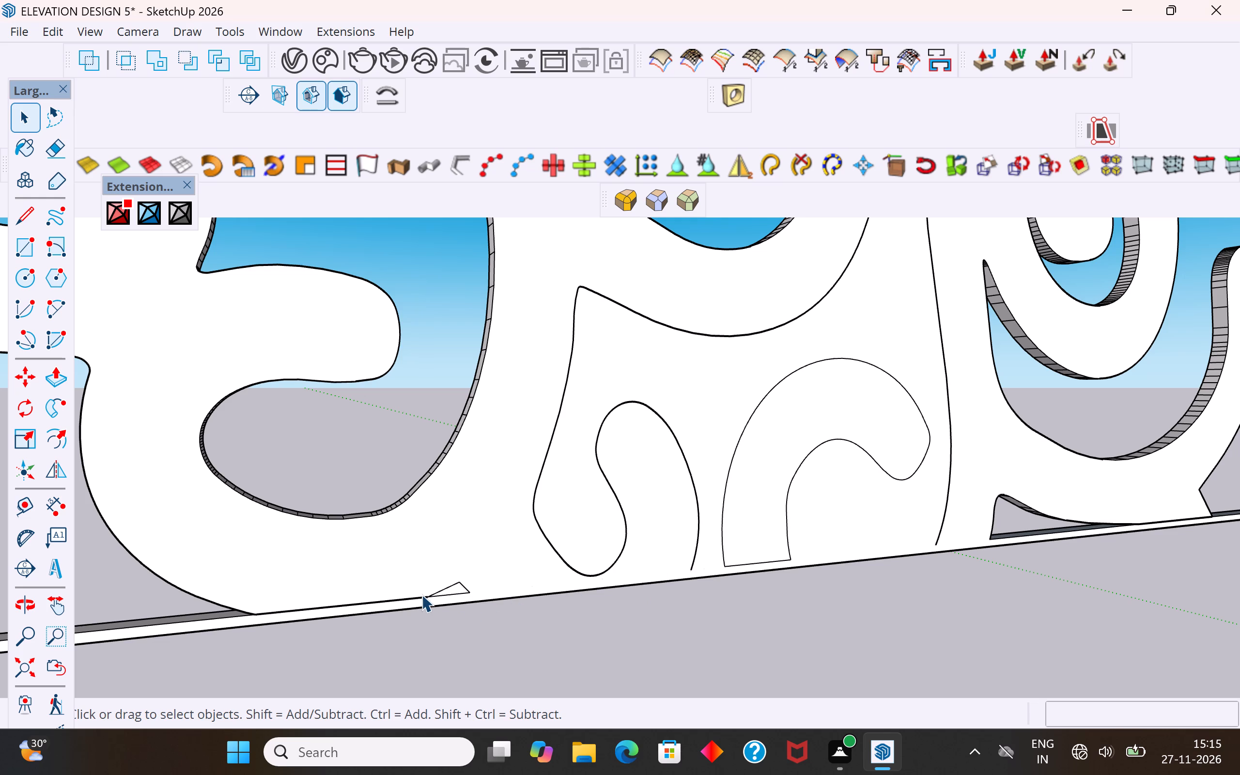
click(387, 600)
key(Delete)
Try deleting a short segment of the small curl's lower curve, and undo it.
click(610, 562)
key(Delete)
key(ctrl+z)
Draw an arc about 2 5/8" long with a bulge of about 1 1/8" from the stem's side edge to the curl's top.
scroll(761, 554, up, 1)
middle_drag(762, 554, 821, 562)
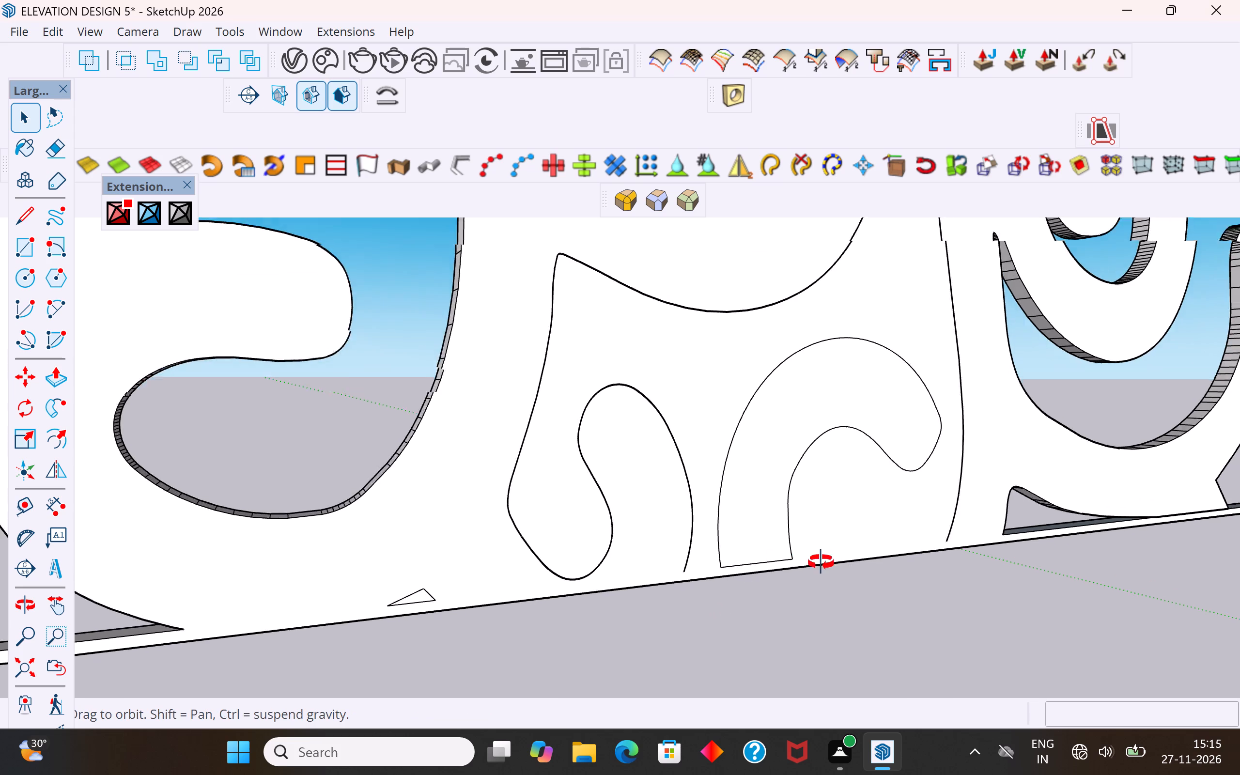
middle_drag(821, 562, 843, 597)
scroll(665, 568, up, 3)
scroll(665, 568, down, 3)
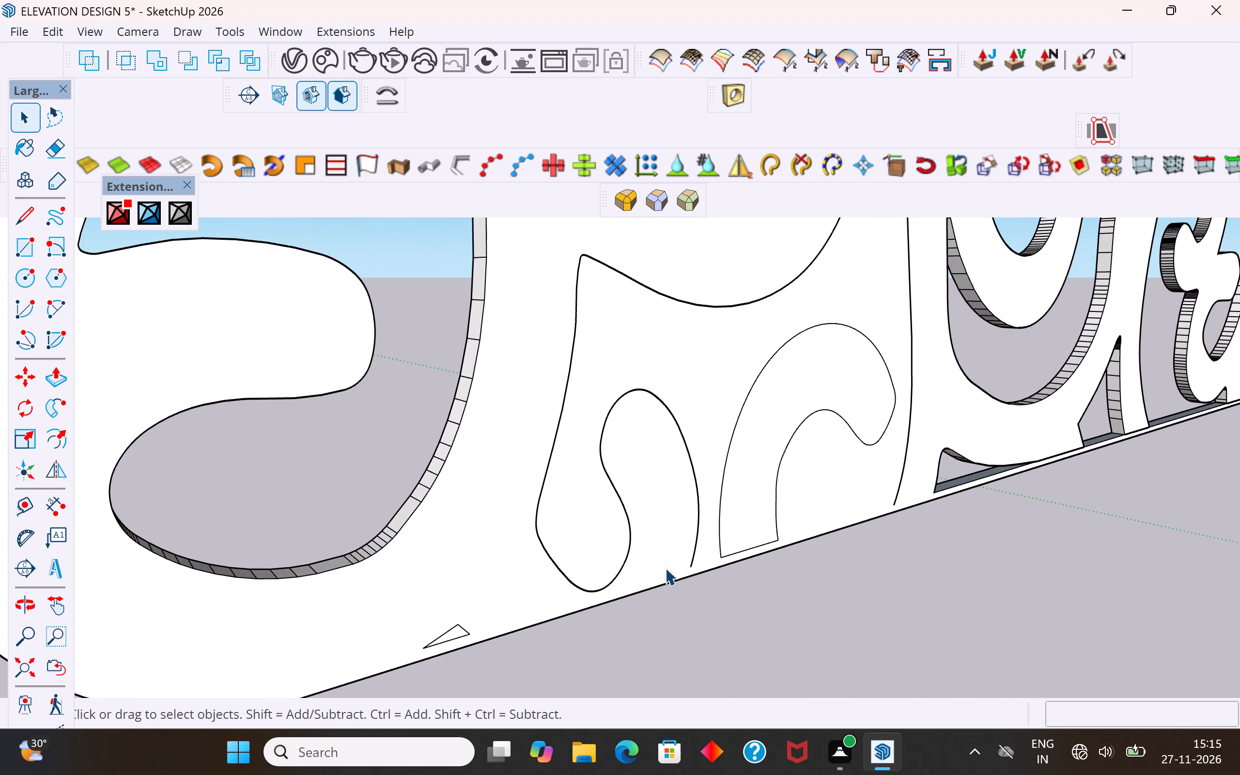
middle_drag(639, 539, 583, 542)
scroll(600, 557, up, 1)
click(558, 542)
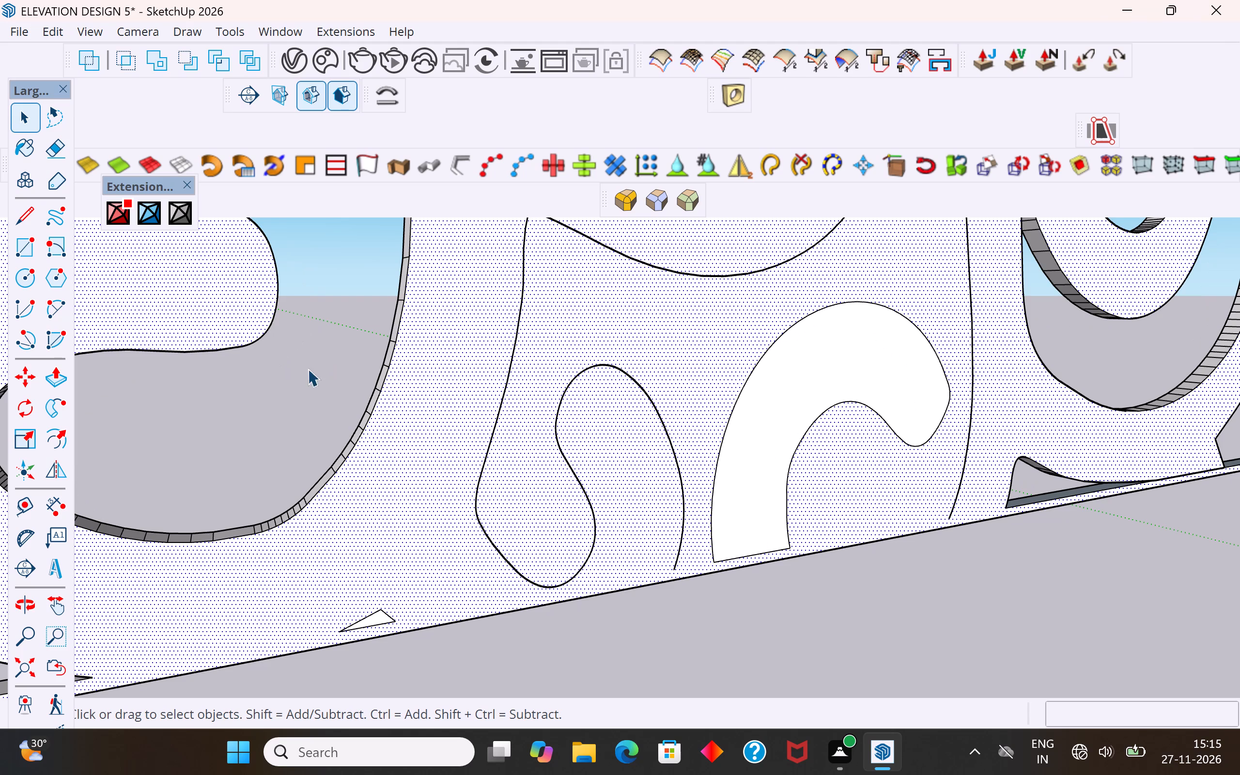
click(60, 313)
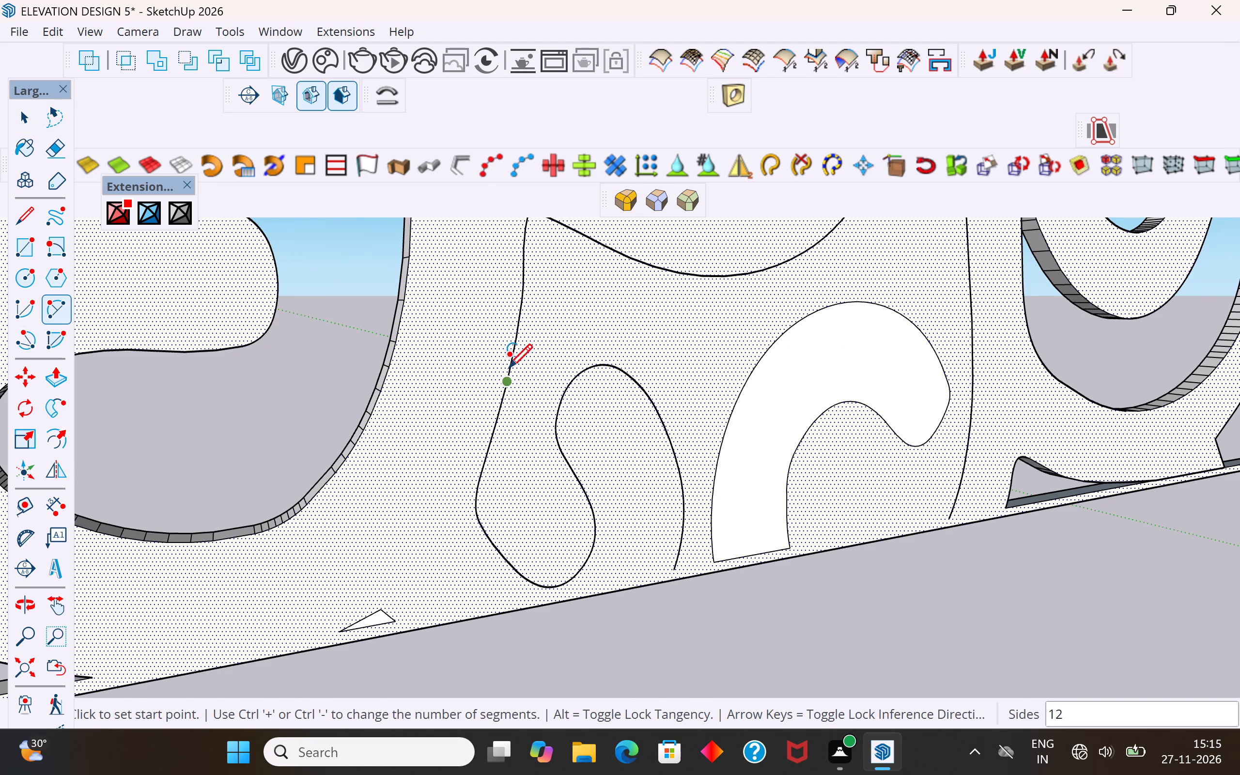
click(514, 366)
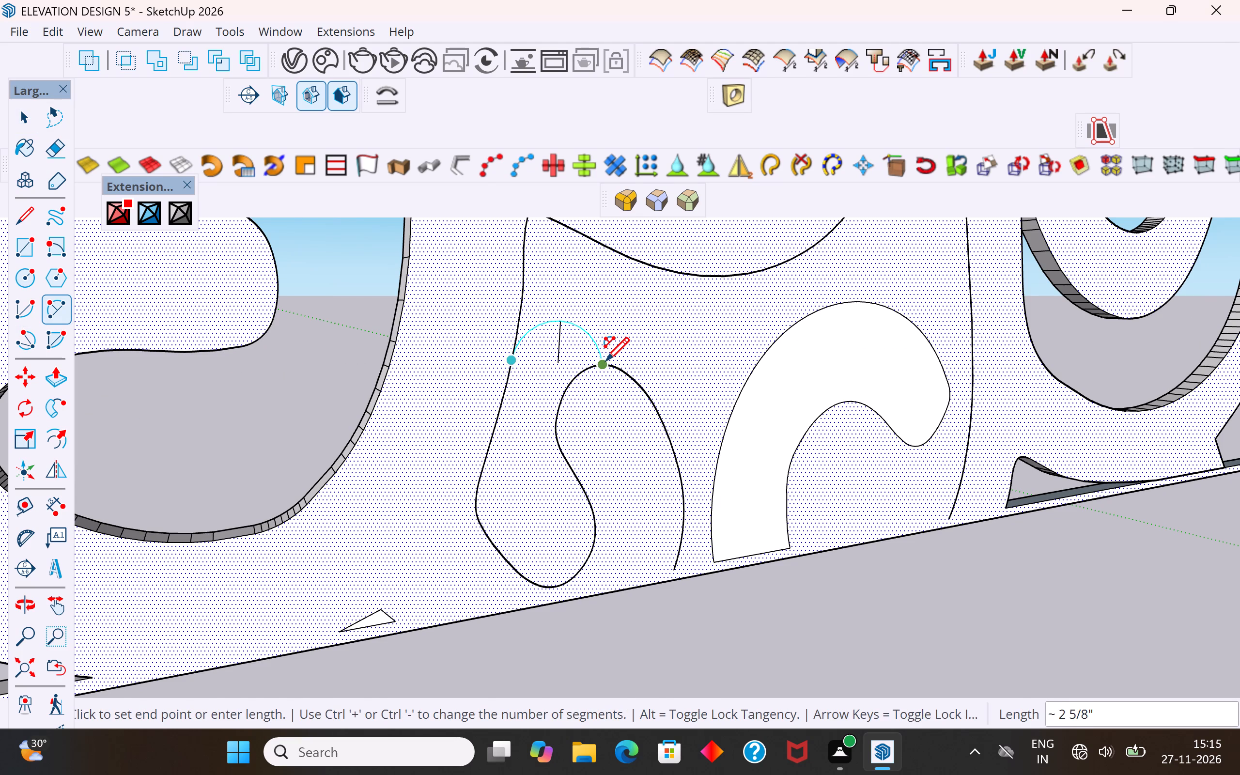
click(605, 363)
click(590, 322)
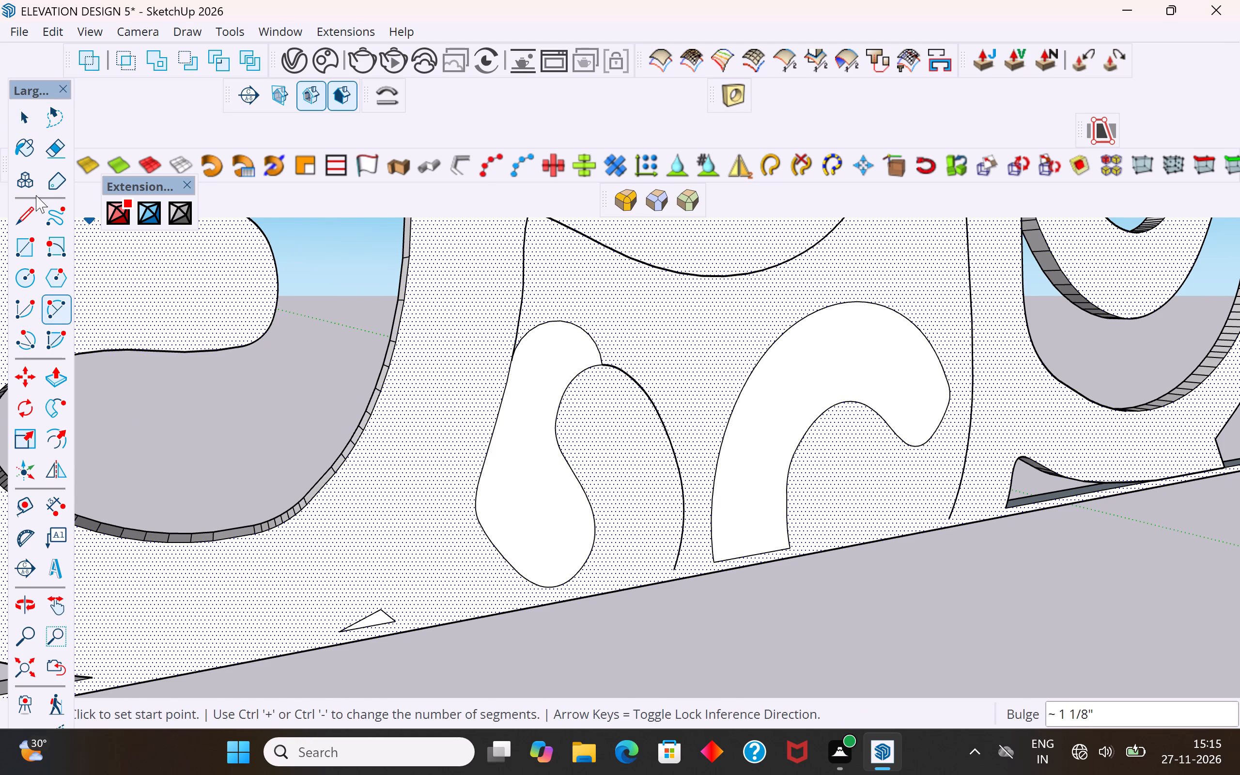
Delete the face enclosed between the new arc, the stem's side edge and the small curl.
click(25, 114)
click(230, 389)
click(510, 453)
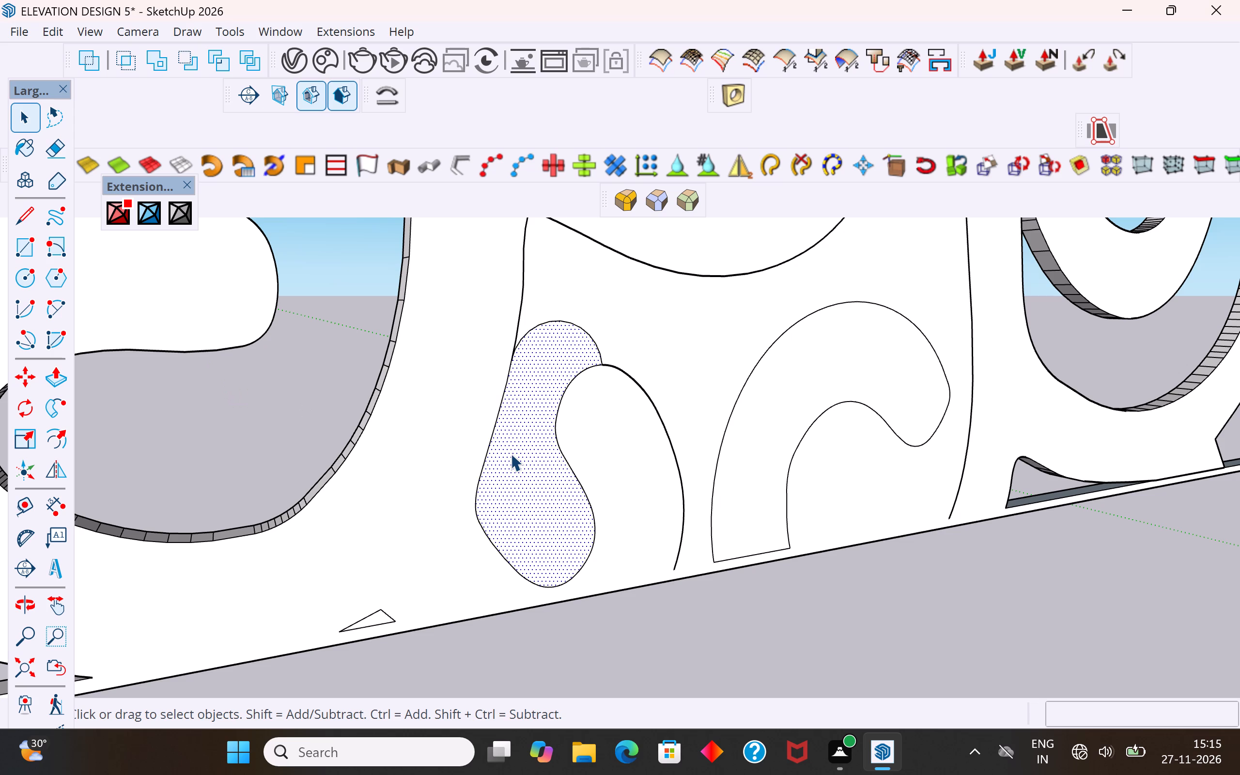
key(Delete)
Examine the new opening beside the small curl from the screen's opposite face and from the front.
middle_drag(569, 402, 1129, 379)
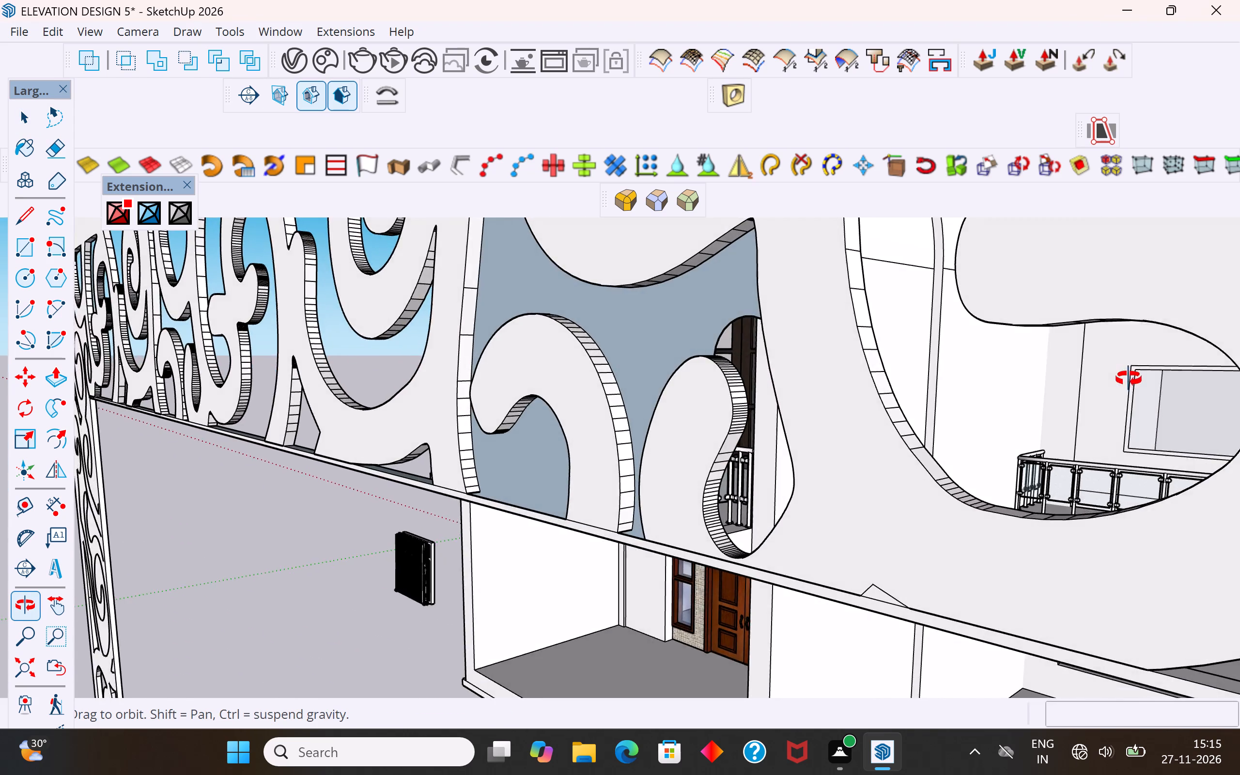
middle_drag(1129, 379, 478, 482)
click(624, 351)
middle_drag(628, 376, 651, 310)
scroll(643, 546, down, 5)
scroll(645, 547, up, 1)
middle_drag(648, 548, 654, 483)
scroll(641, 579, up, 1)
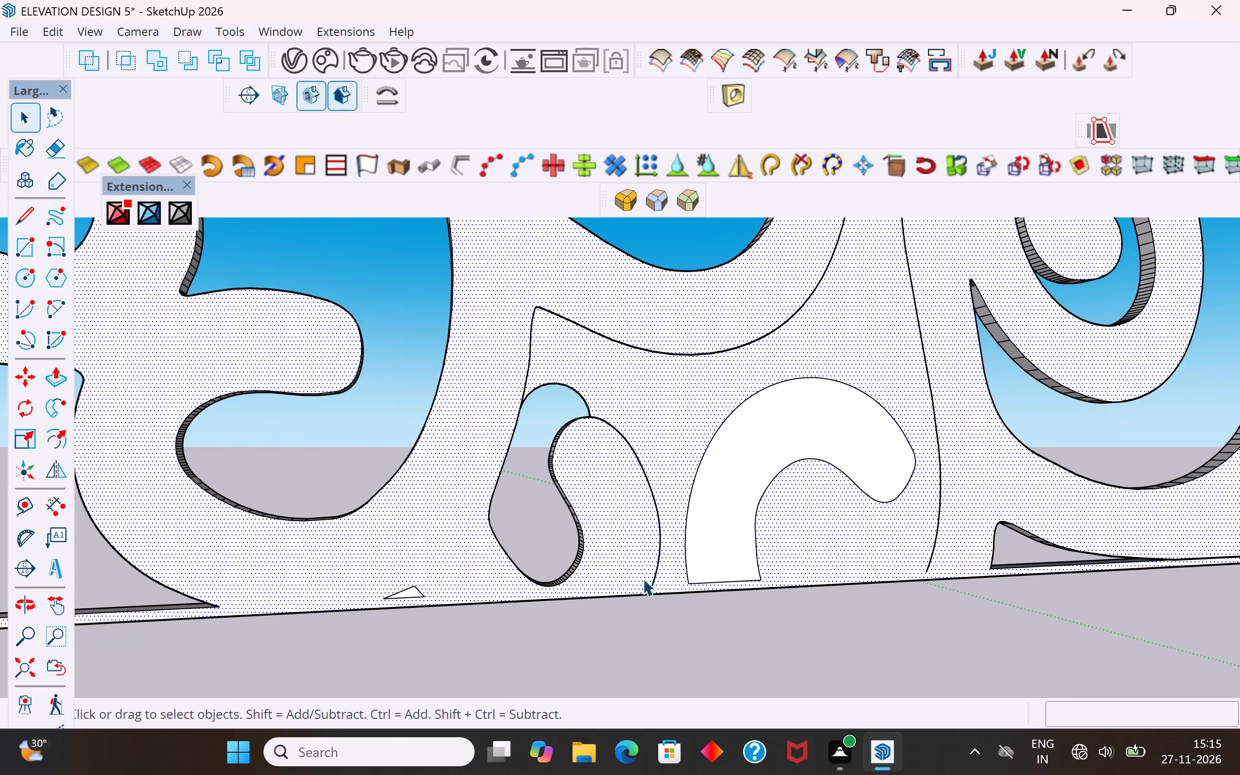
scroll(643, 578, down, 2)
Draw a line about 1 1/2" long from the curl's lower end to the hook outline's nearest bottom corner.
click(31, 222)
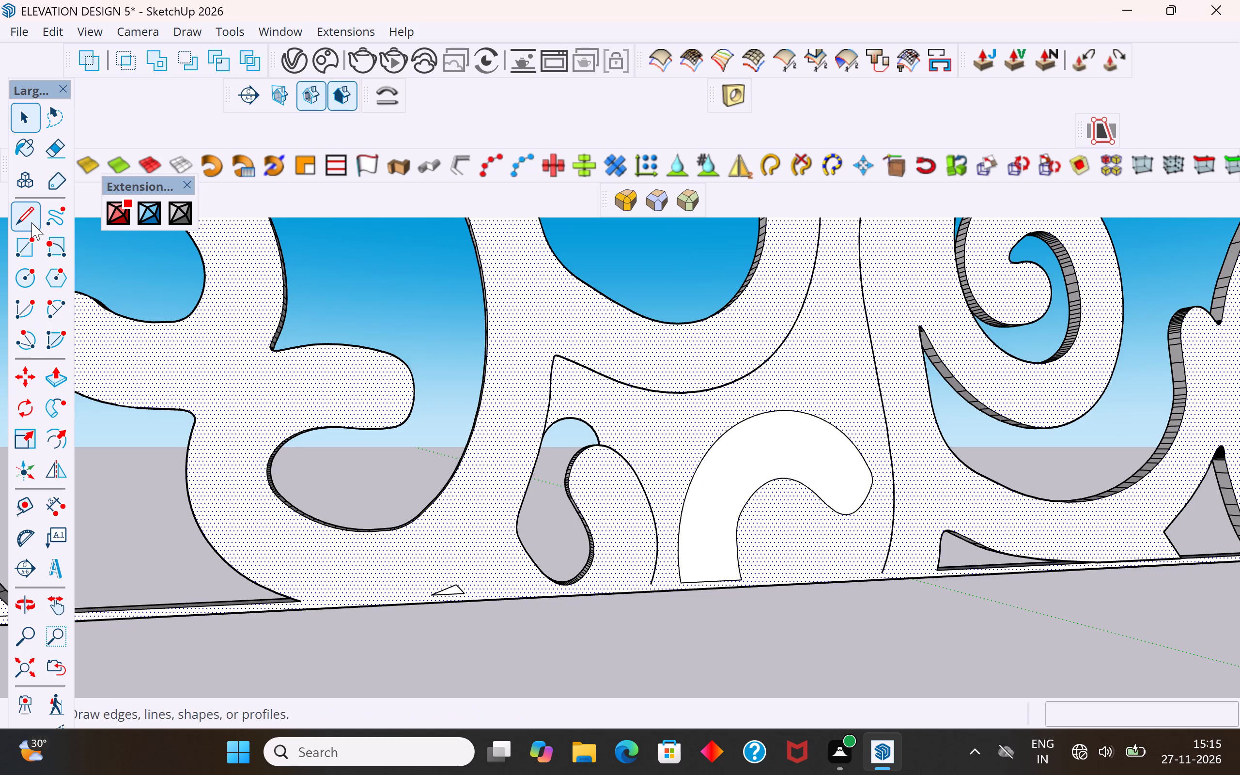
click(654, 589)
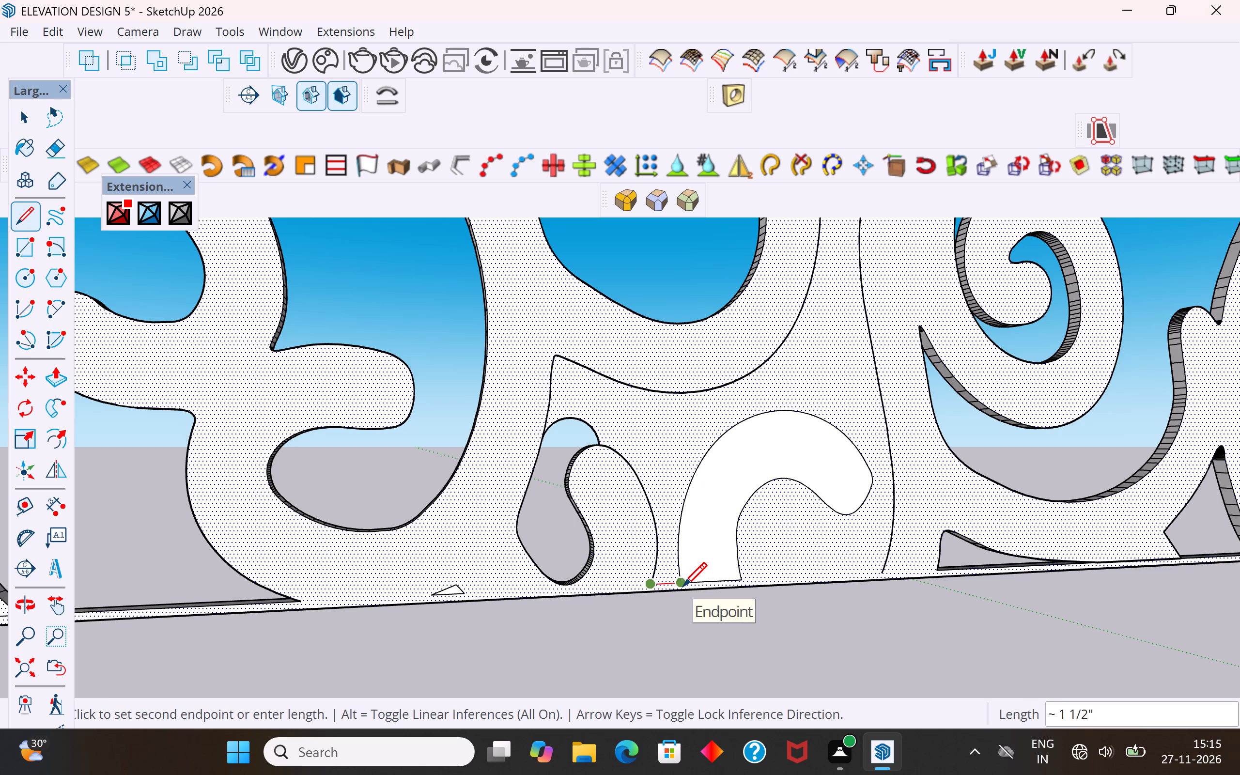
click(683, 589)
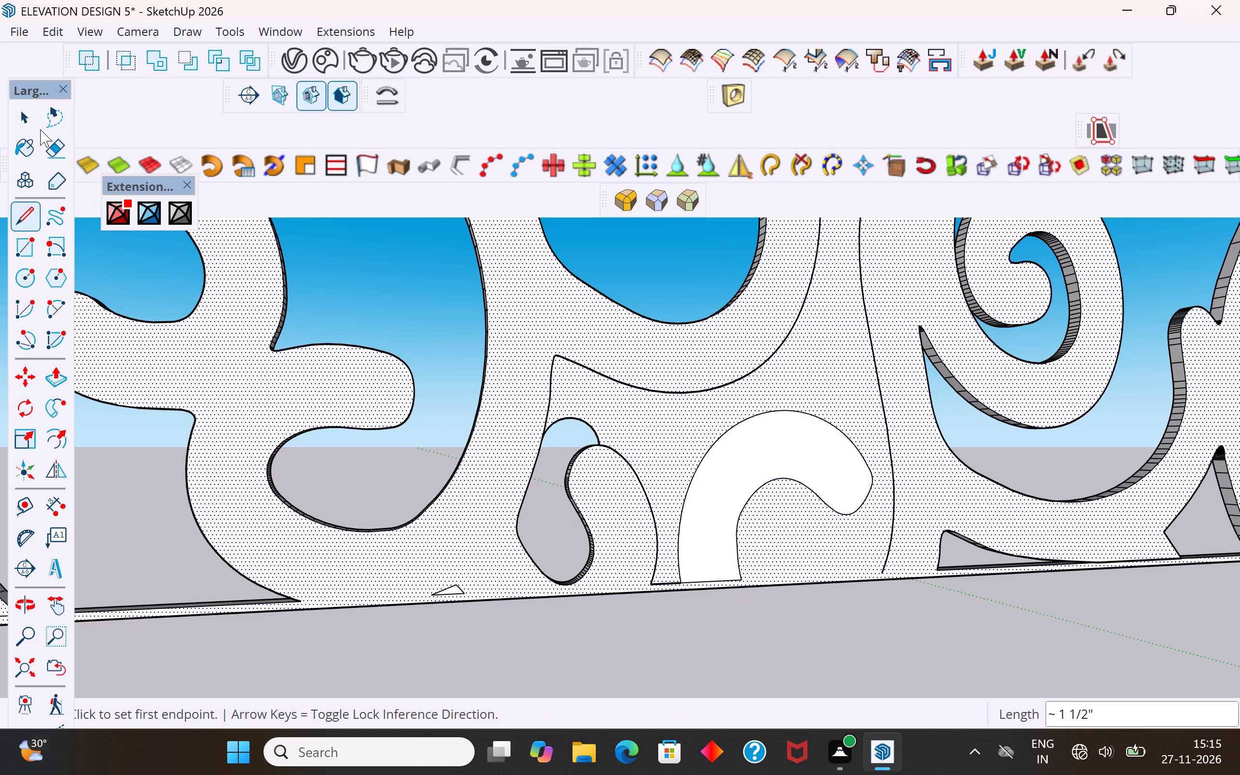
click(40, 129)
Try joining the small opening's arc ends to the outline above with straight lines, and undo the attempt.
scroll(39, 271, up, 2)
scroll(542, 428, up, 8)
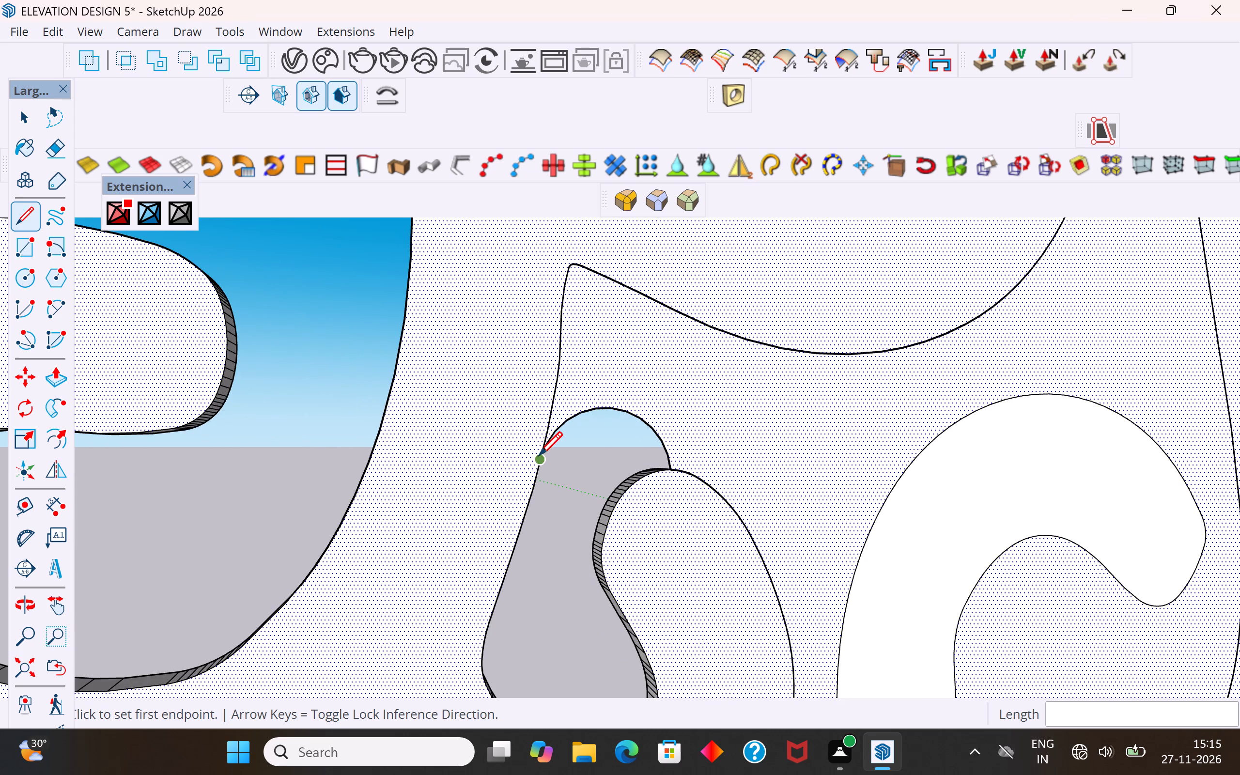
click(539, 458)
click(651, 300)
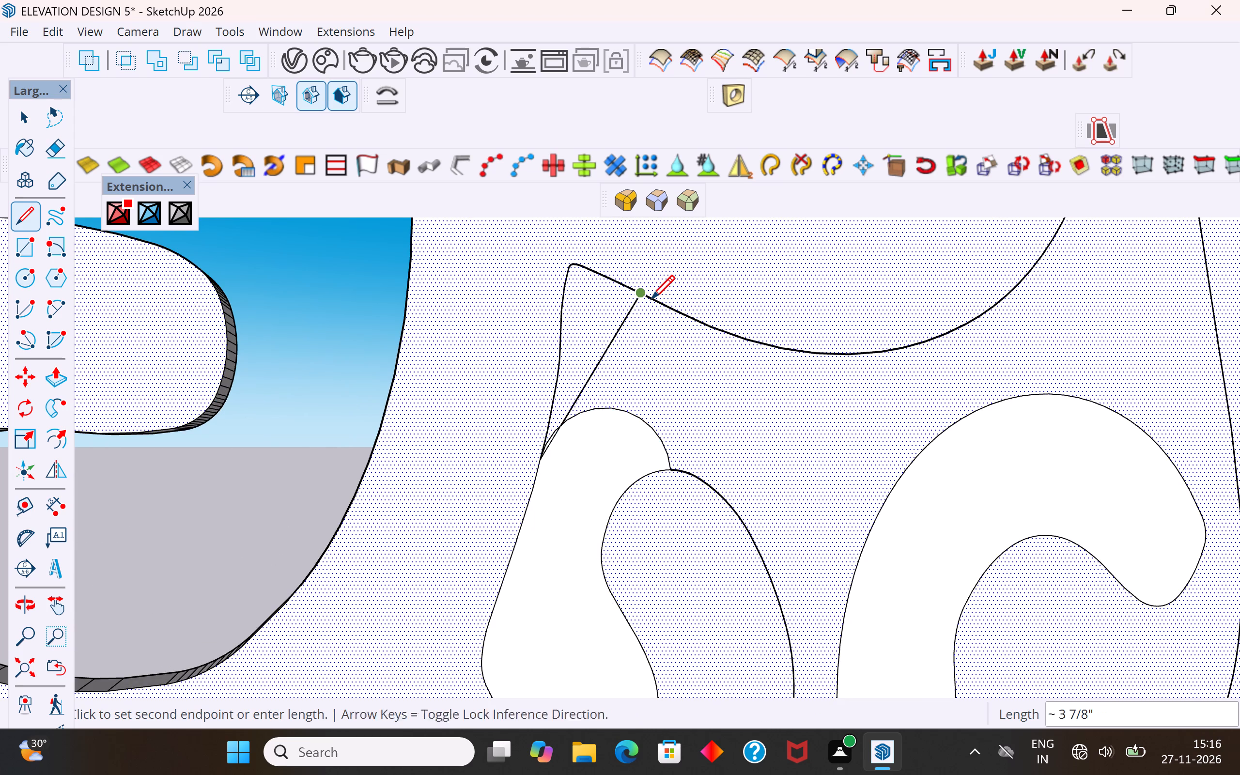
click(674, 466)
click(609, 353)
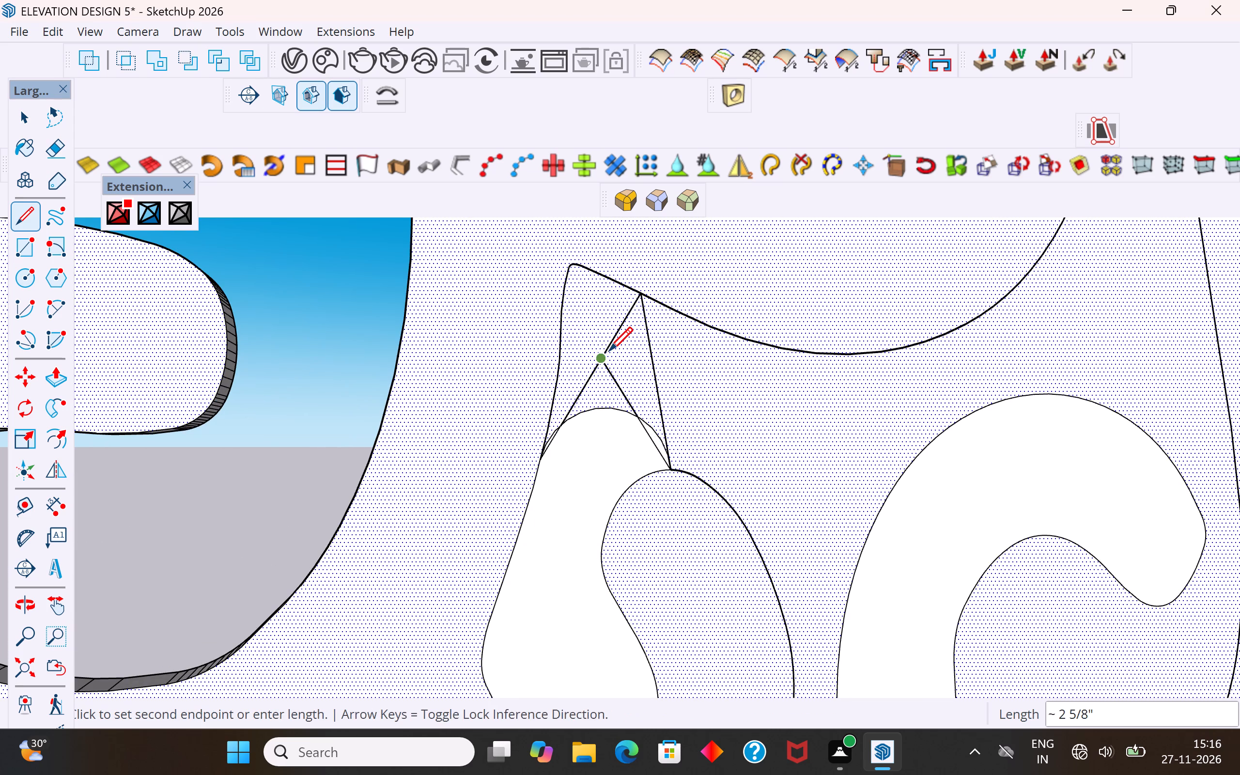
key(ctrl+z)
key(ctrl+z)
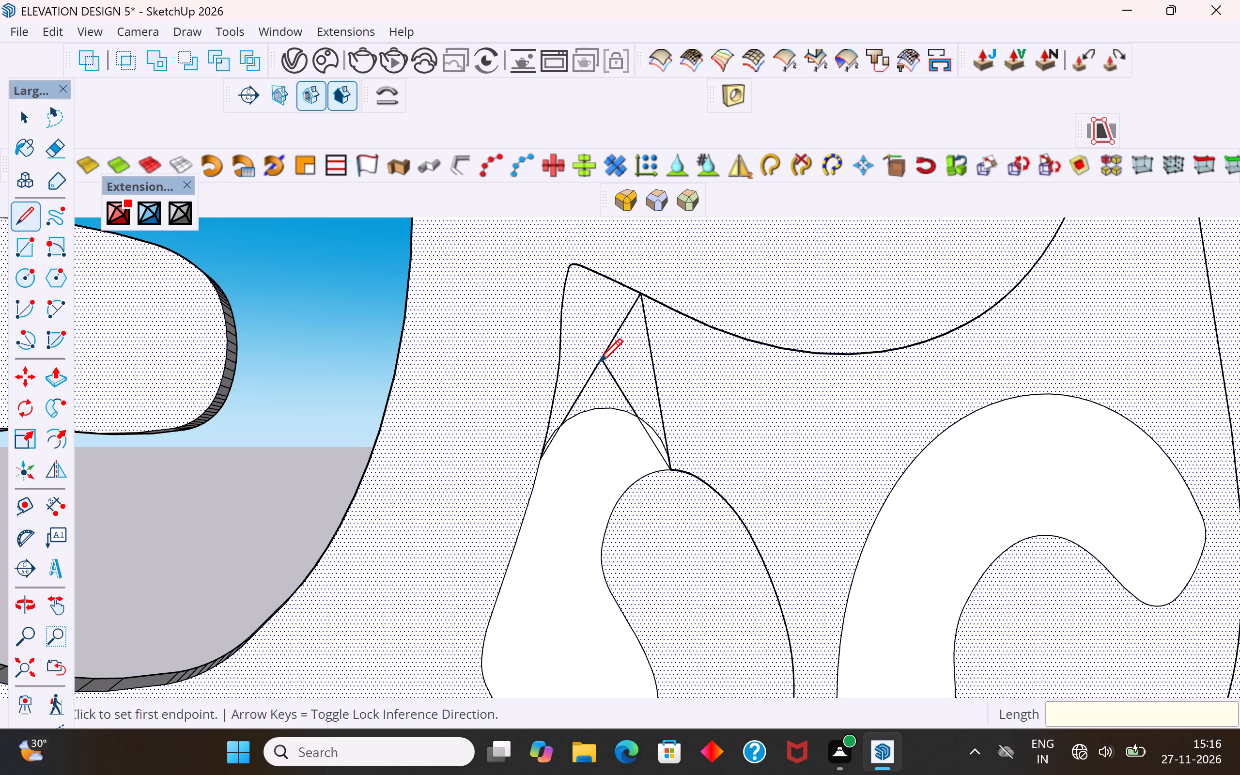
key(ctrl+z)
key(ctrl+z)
Draw a circle of about 1 1/8" radius on the recessed opposite face, between the large hook and the small curl's opening.
click(32, 115)
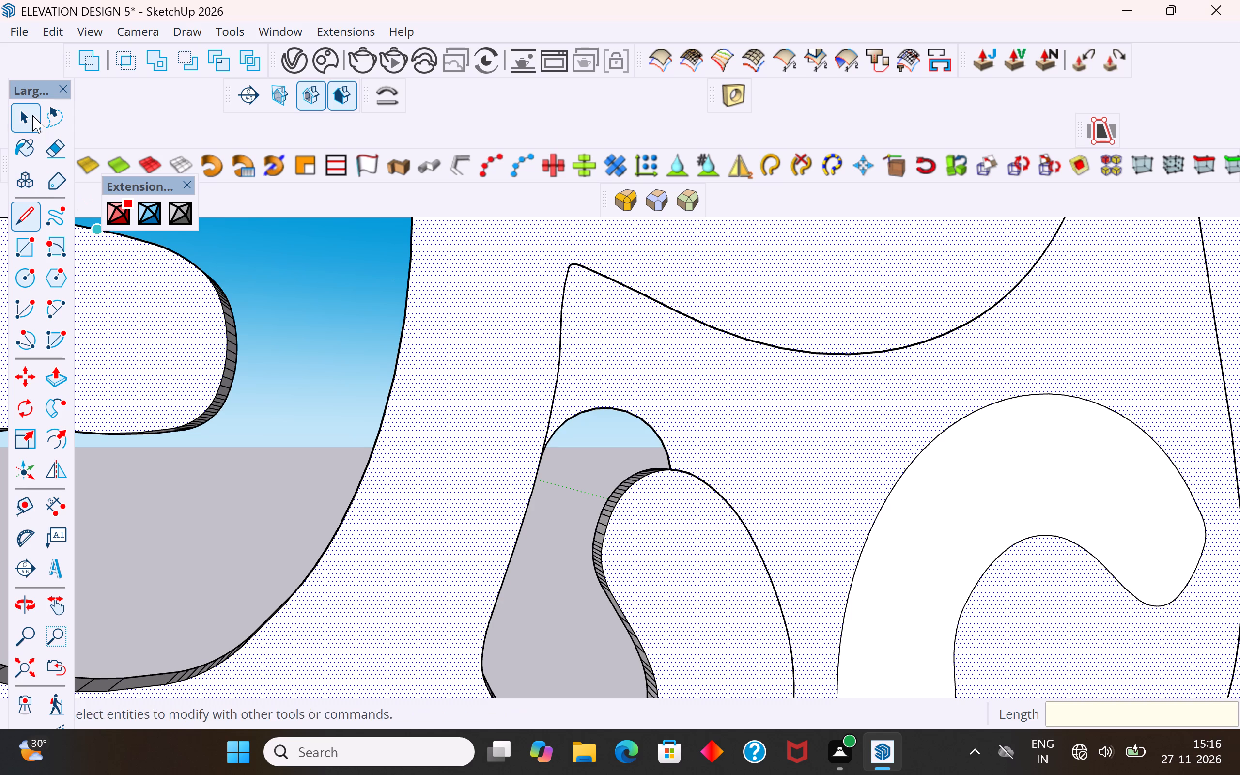
click(320, 324)
middle_drag(560, 414, 1146, 392)
middle_drag(741, 389, 1018, 406)
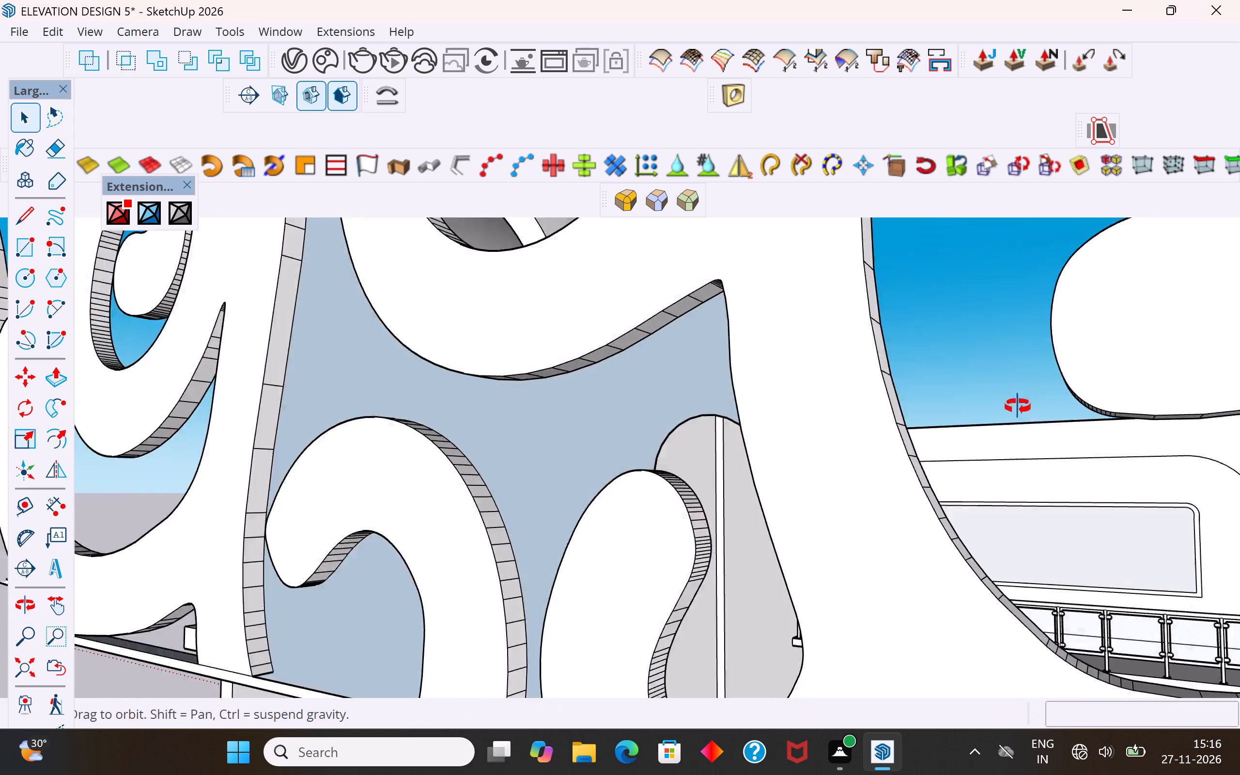
middle_drag(1018, 406, 1042, 414)
click(666, 406)
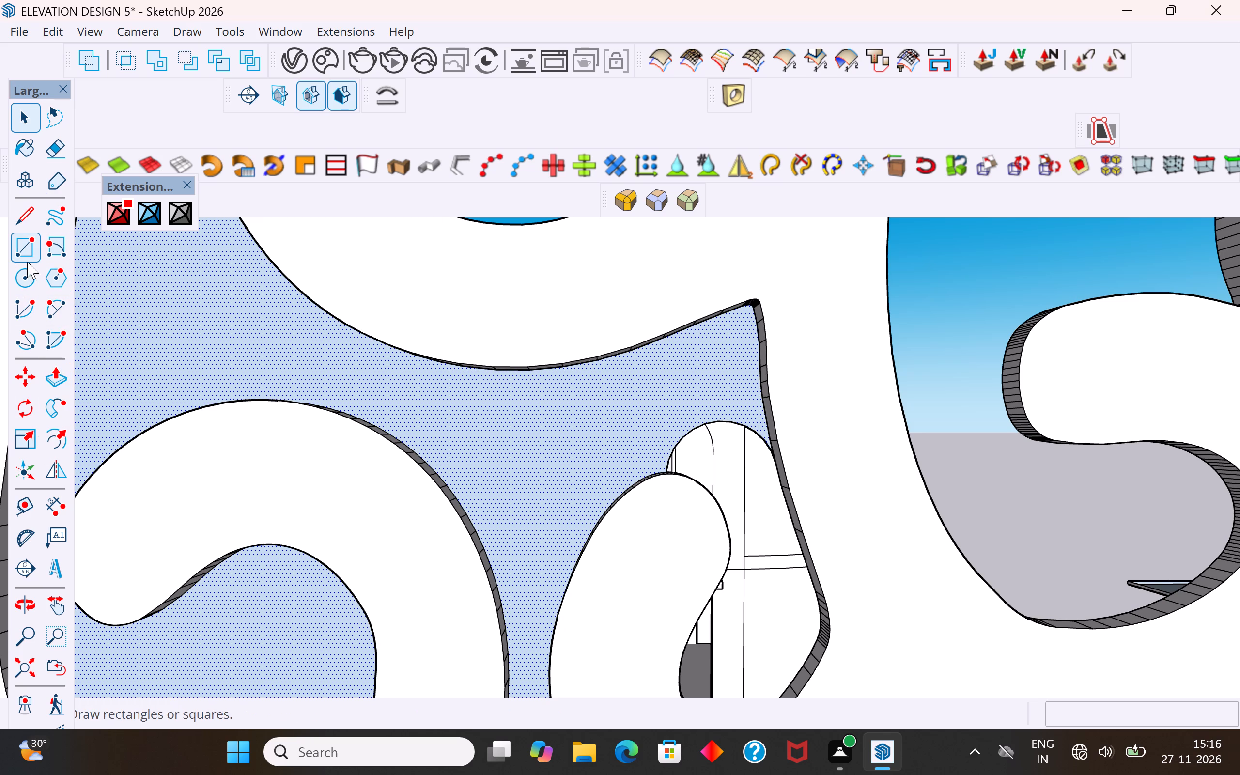
click(28, 284)
click(517, 441)
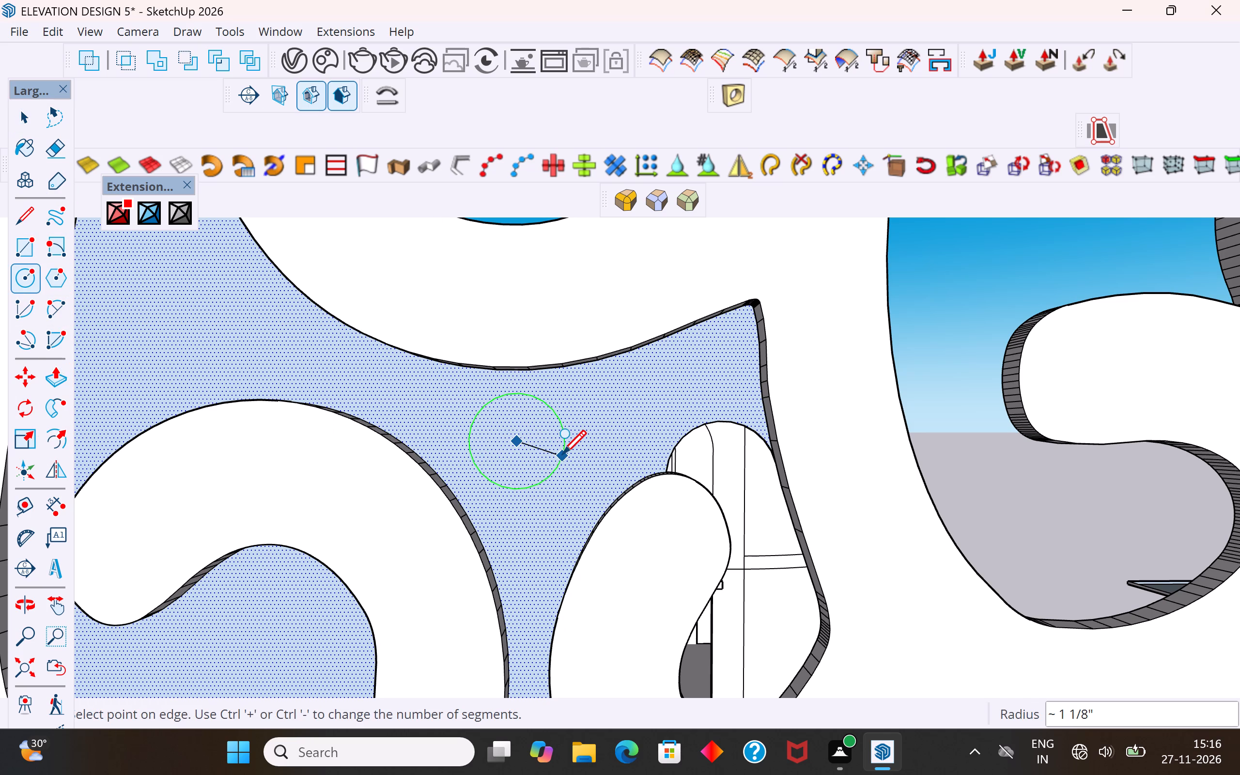
click(562, 456)
Delete the circle's inner face to cut a round hole.
click(31, 130)
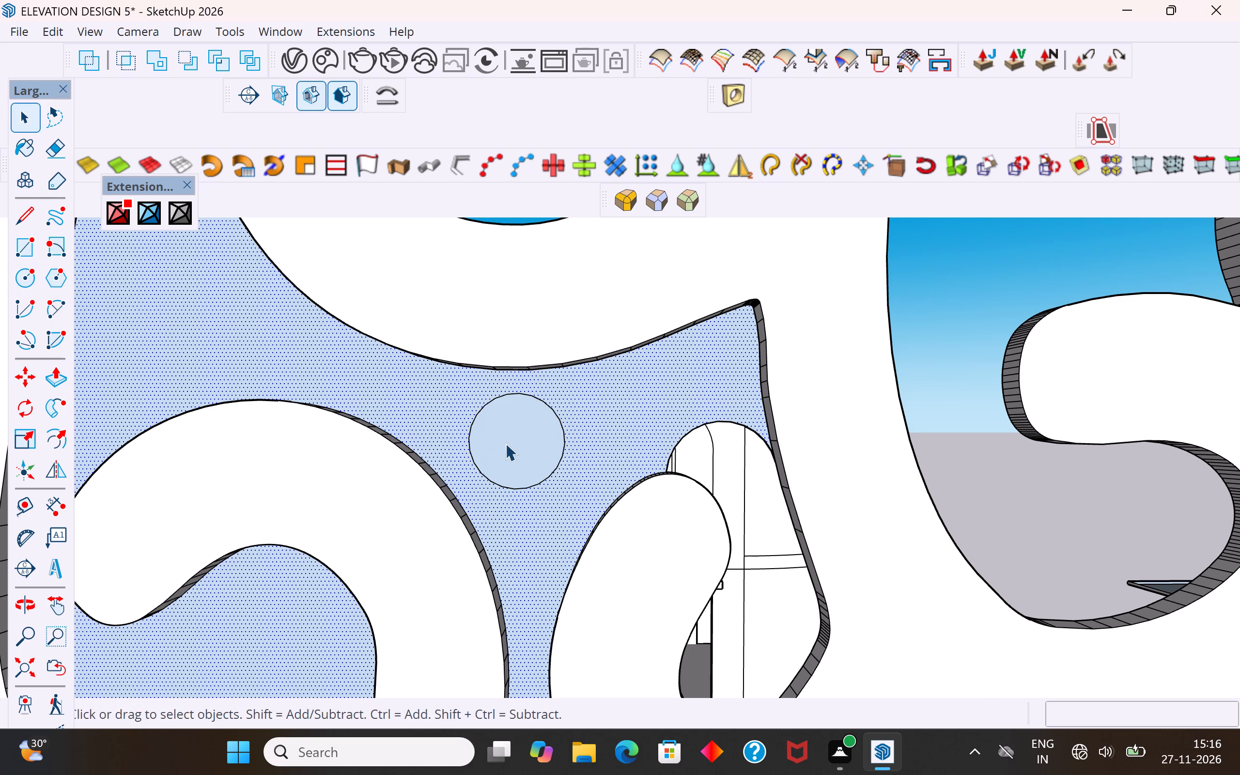
click(505, 443)
key(Delete)
click(604, 462)
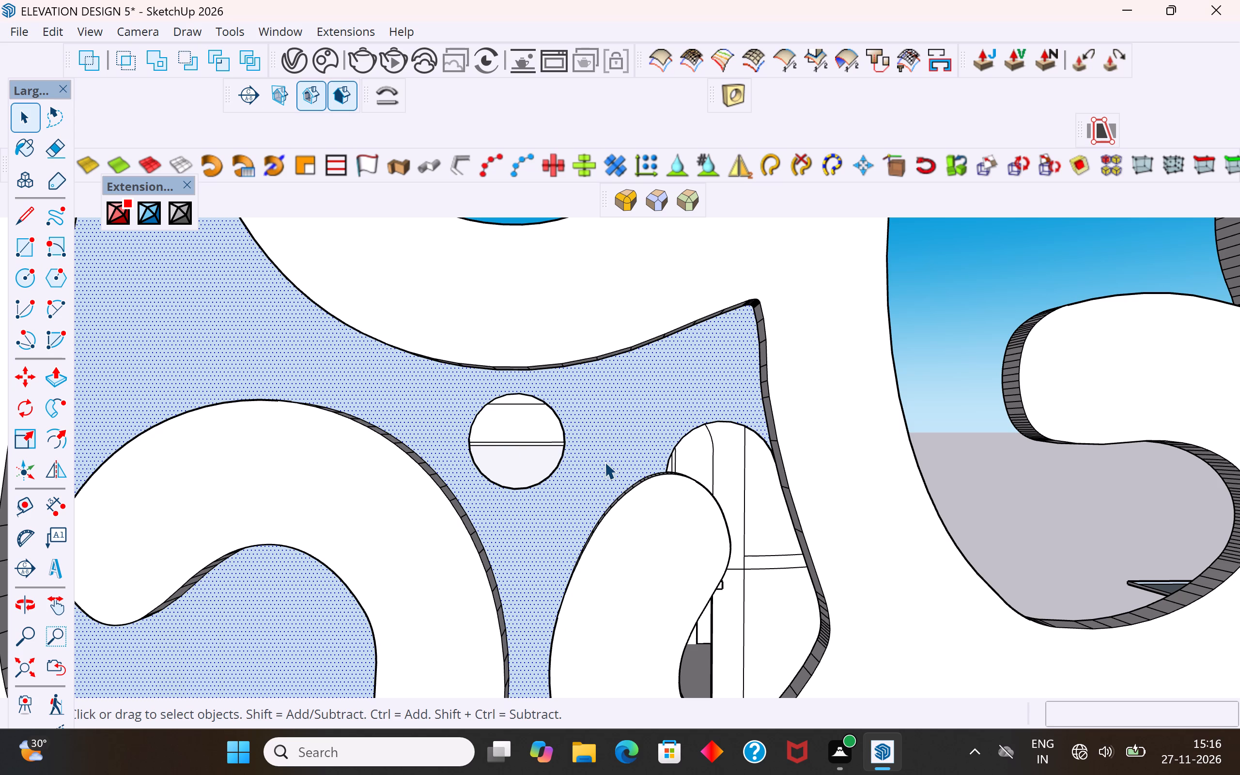
Draw a line from the circle's top to near the pointed corner, continuing about 2 5/8" down to the opening's arc.
click(22, 217)
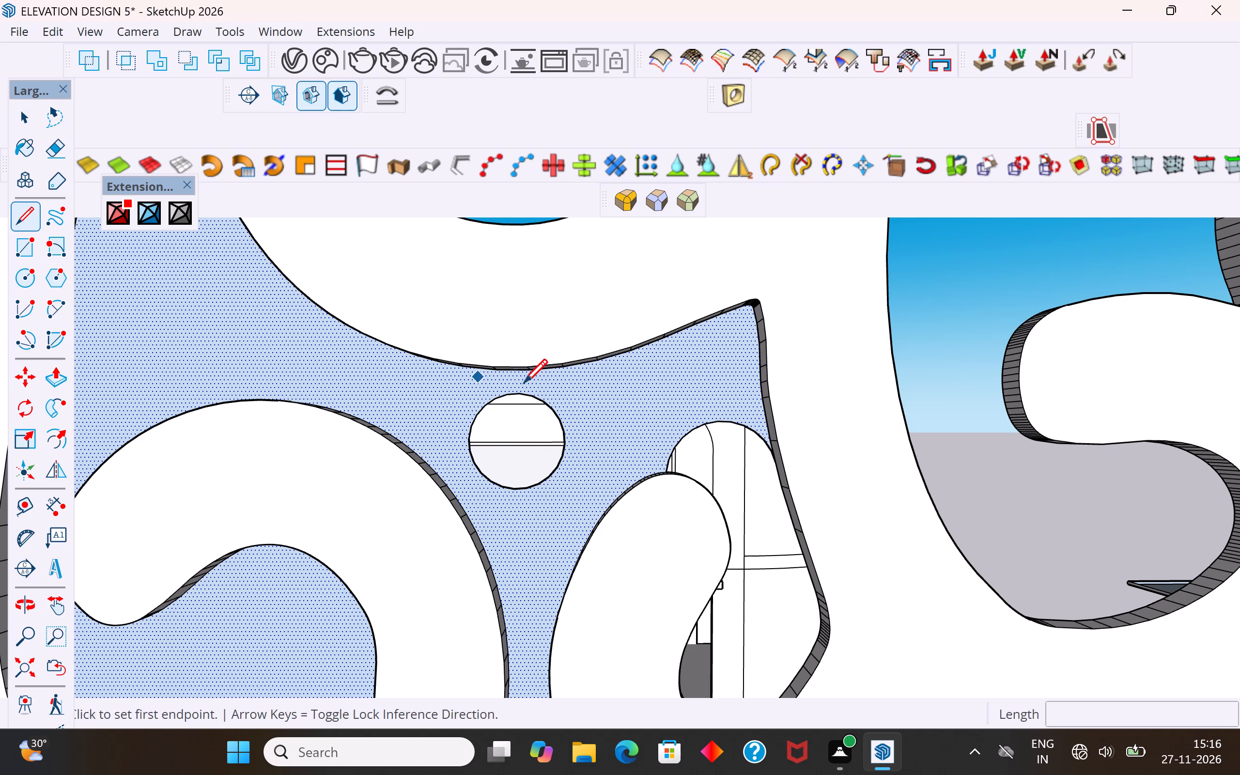
click(518, 396)
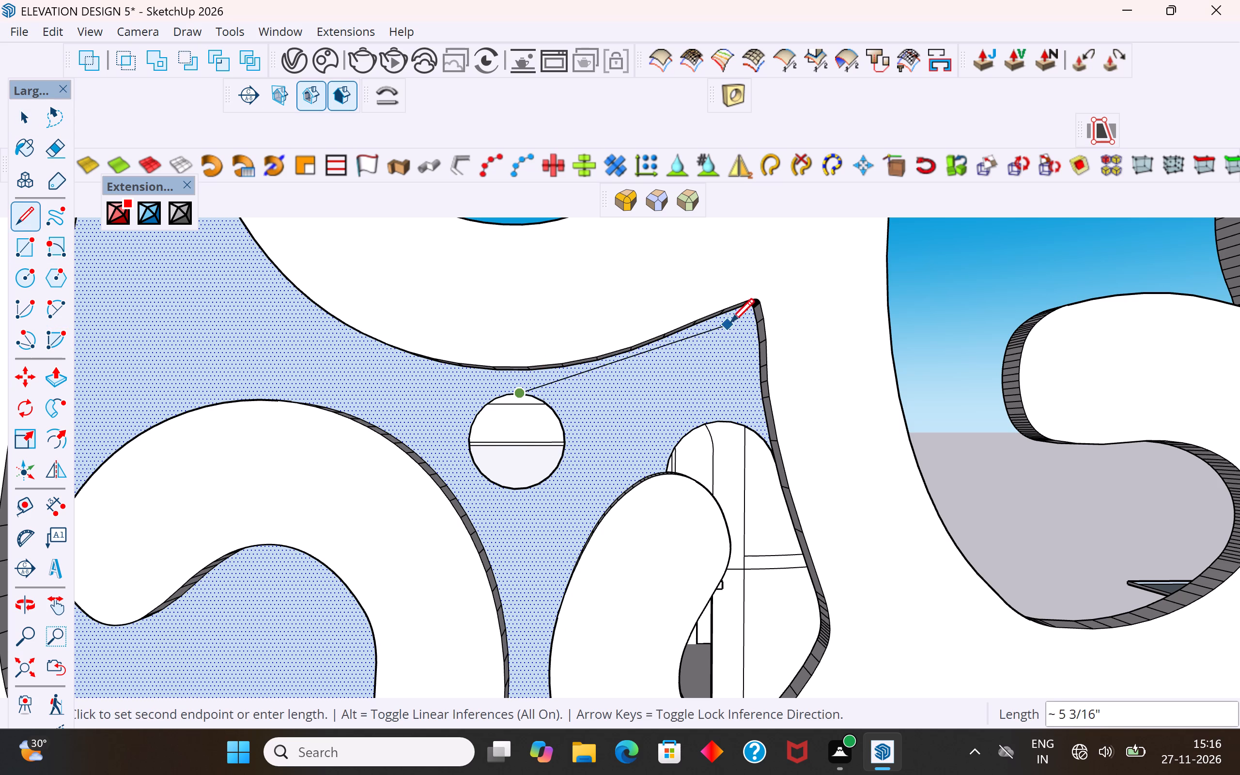
click(734, 322)
click(750, 427)
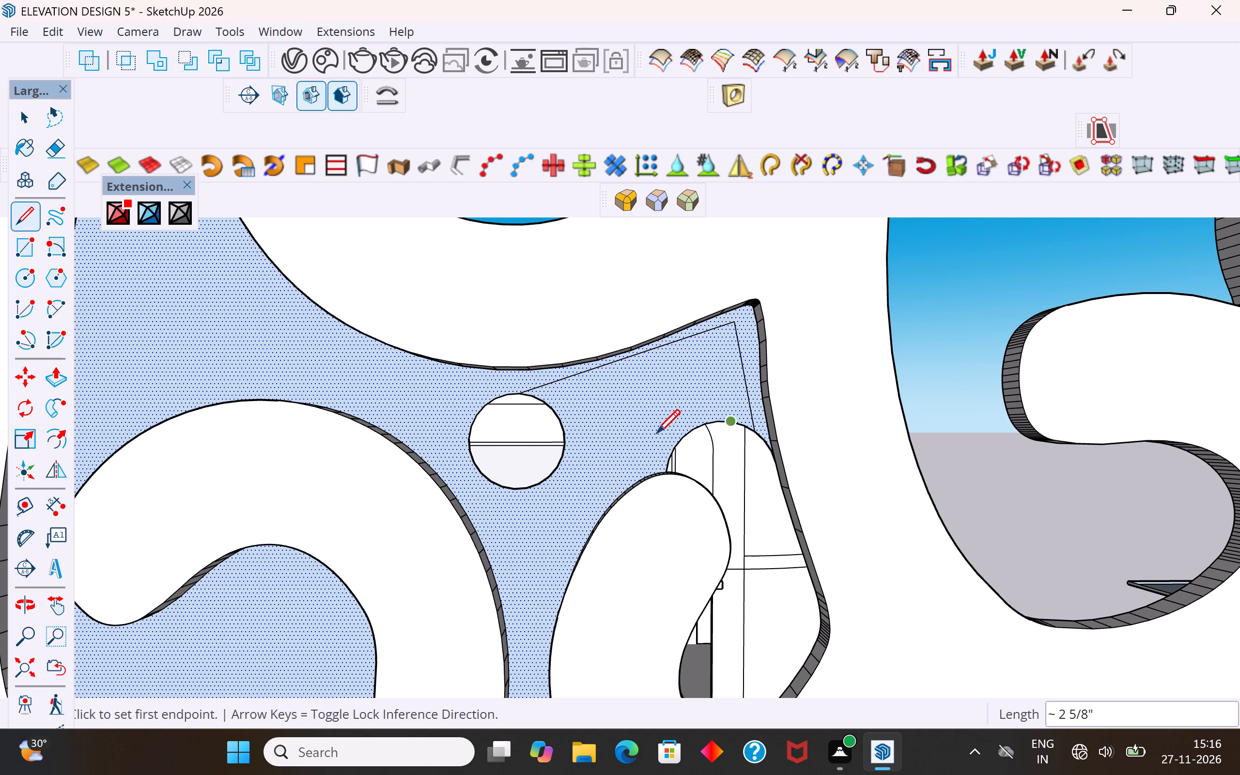
Draw a small peak over the opening's arc with lines about 1" long, and join its tip to the circle with a 4" line.
click(688, 436)
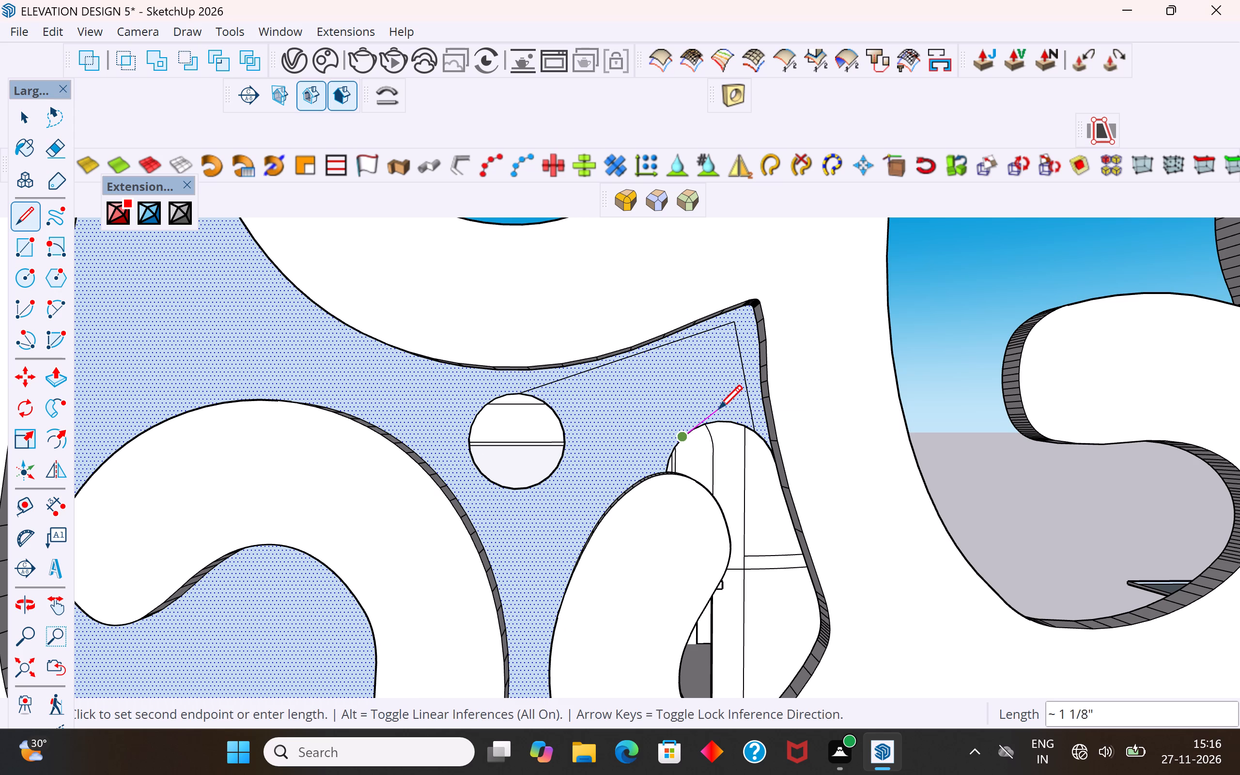
click(726, 410)
click(751, 427)
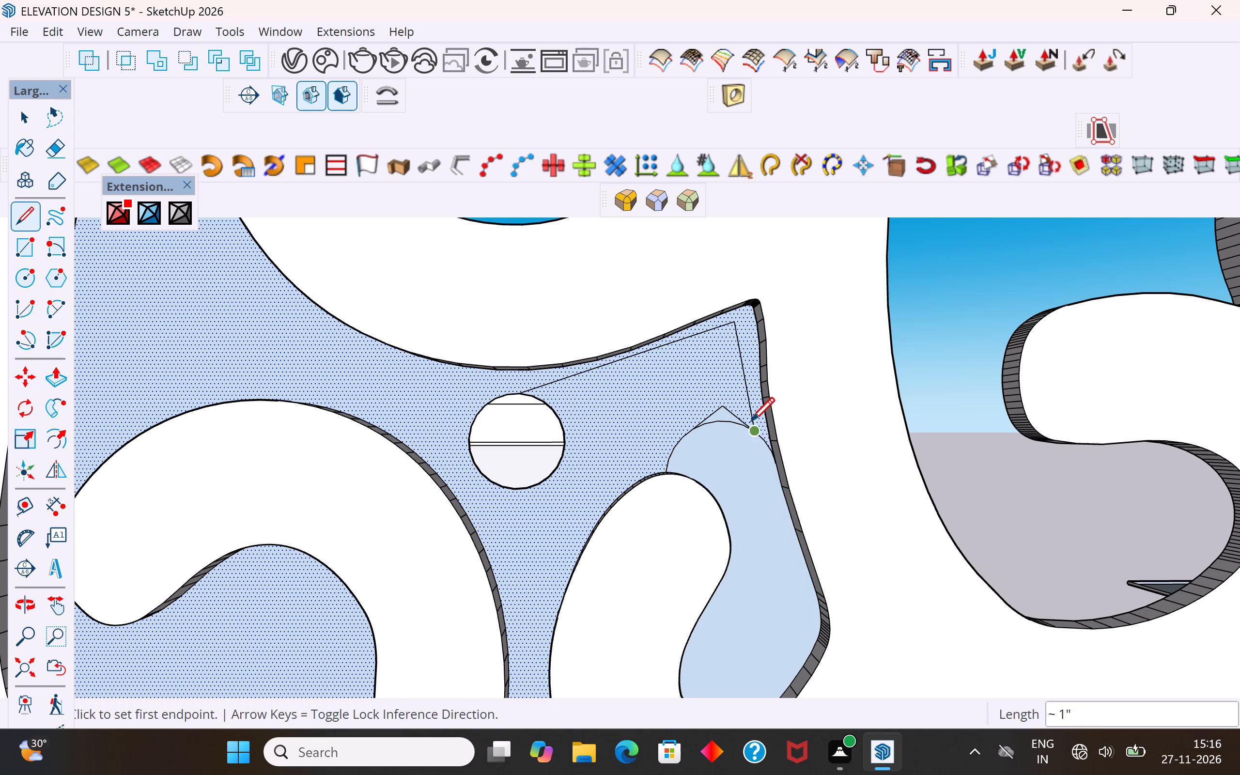
click(719, 410)
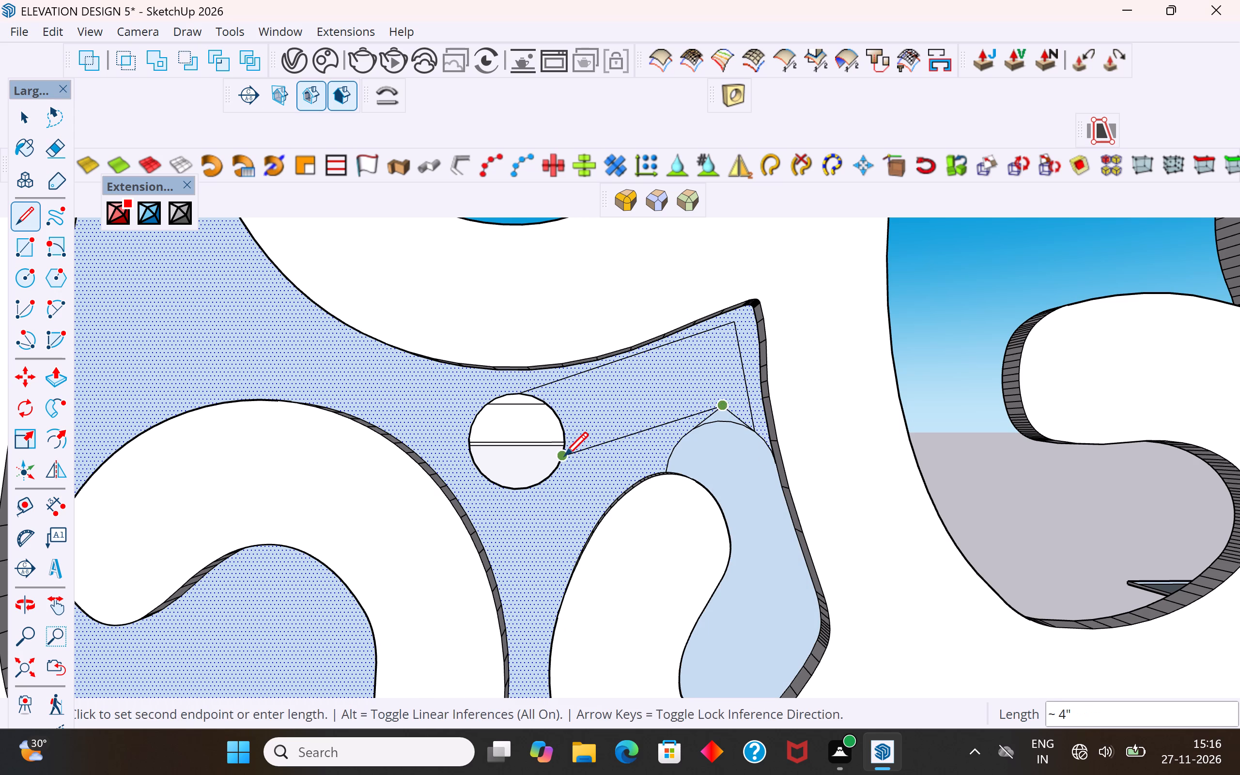
click(564, 458)
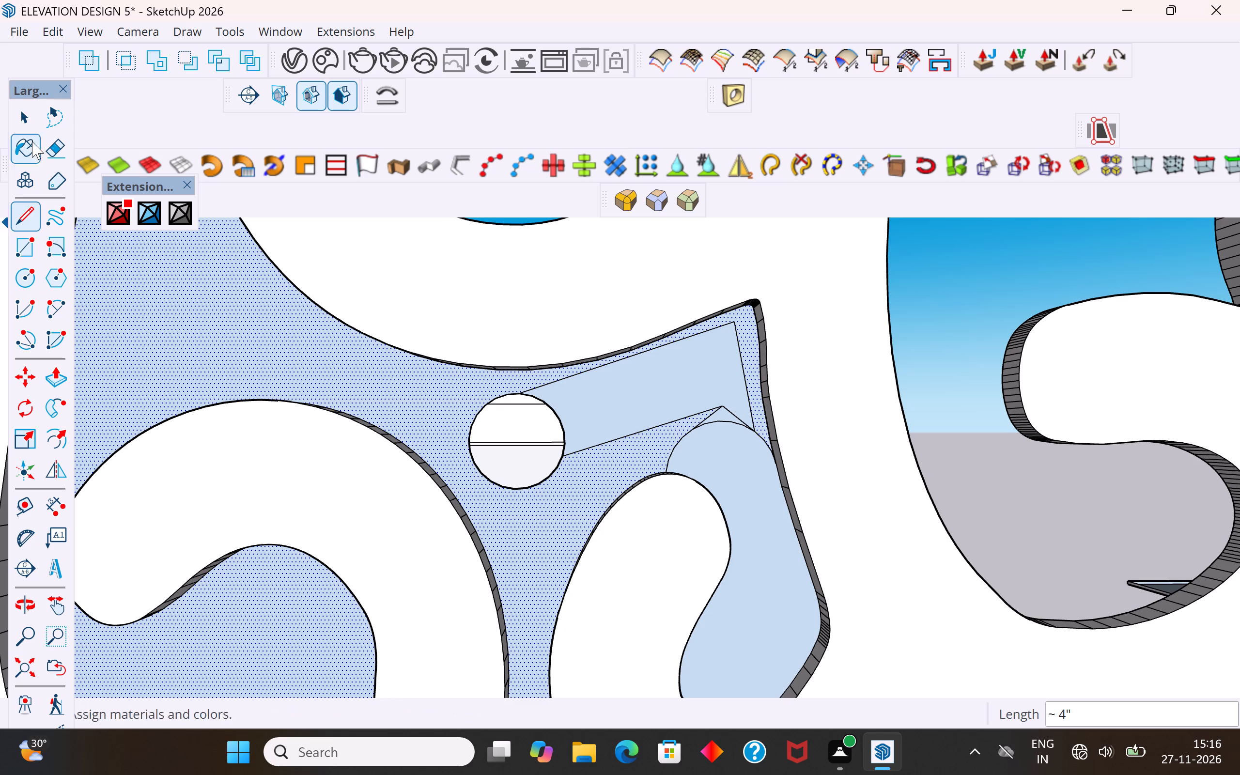
Delete the opening's refilled face and the peak's edge separating the opening from the angled stem.
click(30, 116)
click(728, 449)
key(Delete)
click(731, 418)
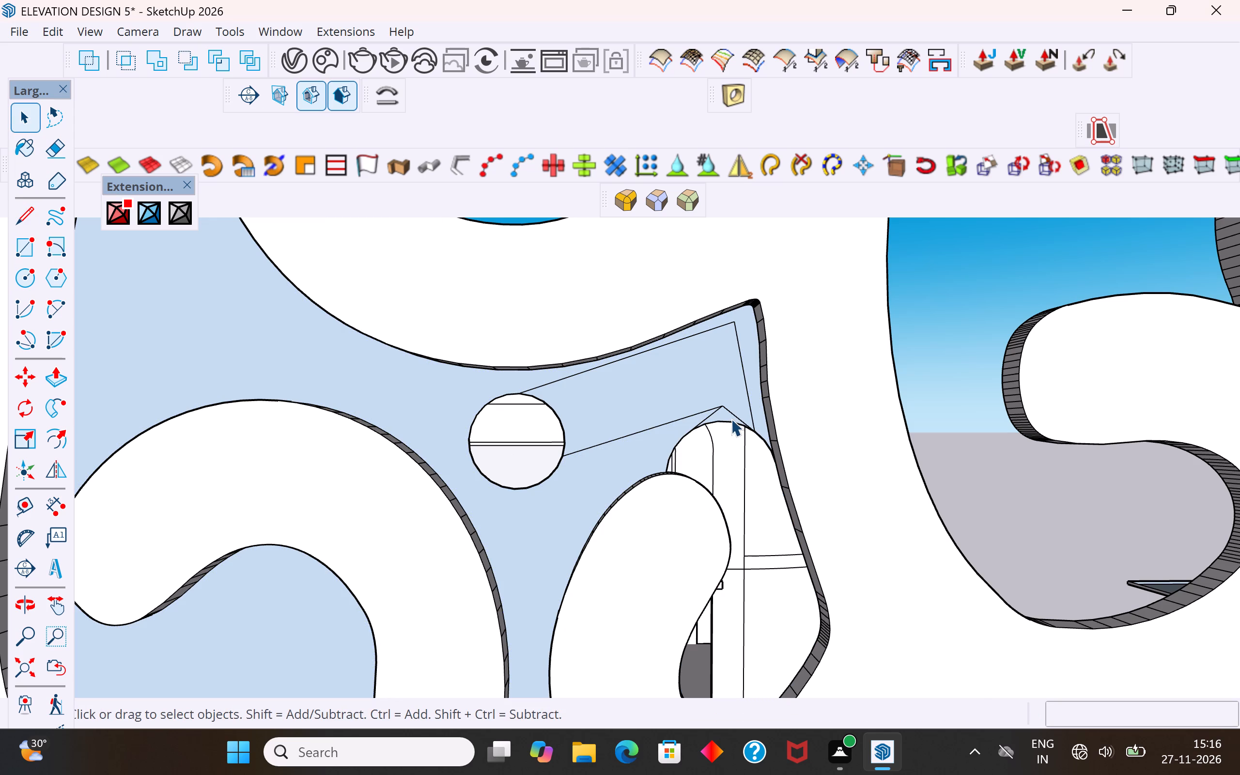
key(Delete)
click(731, 414)
key(Delete)
Delete three short arc segments crossing the mouth between the angled stem and the small opening.
middle_drag(731, 422, 783, 527)
scroll(783, 527, up, 1)
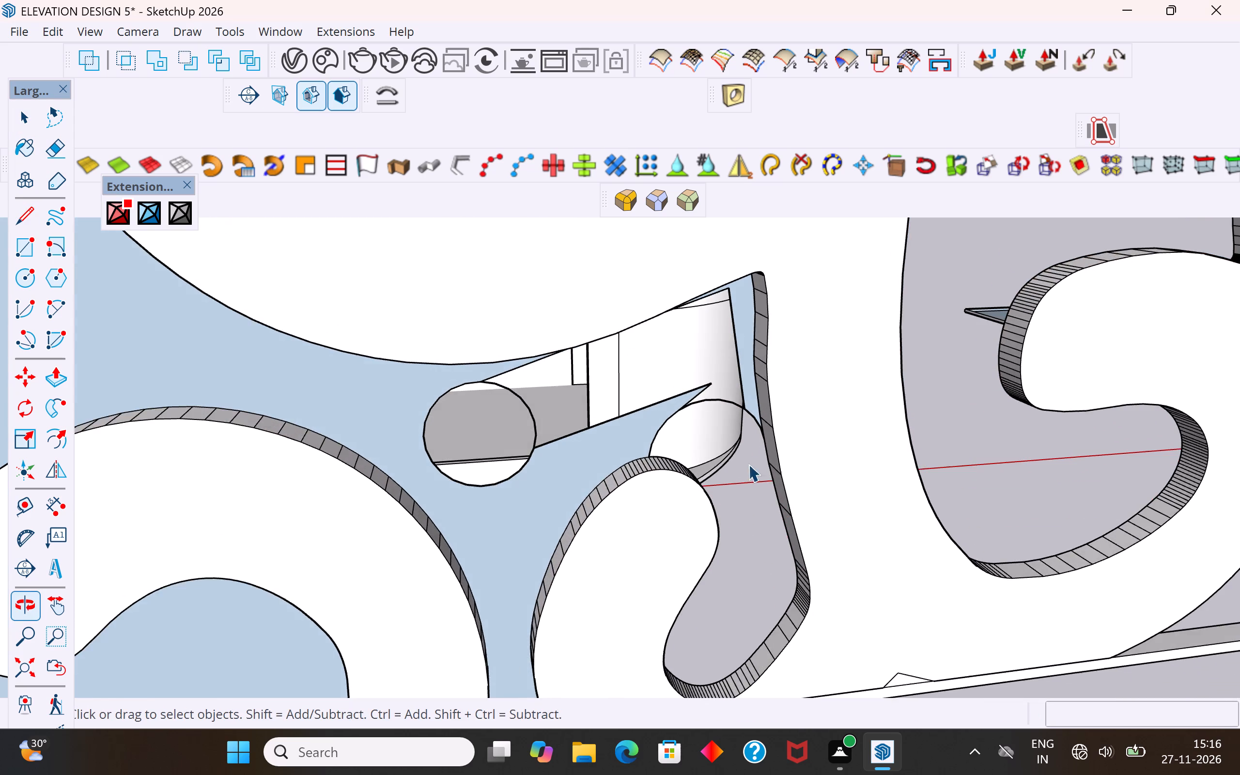
scroll(745, 395, up, 3)
click(729, 405)
key(Delete)
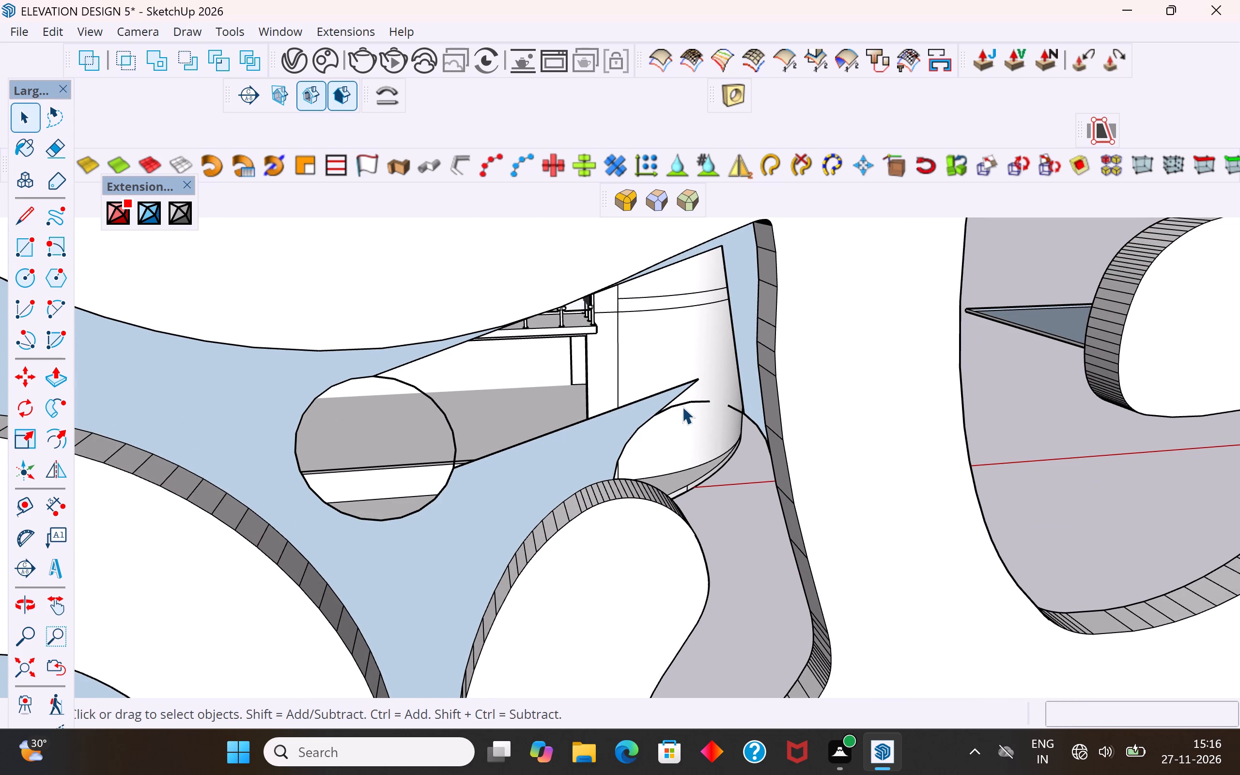
click(696, 402)
key(Delete)
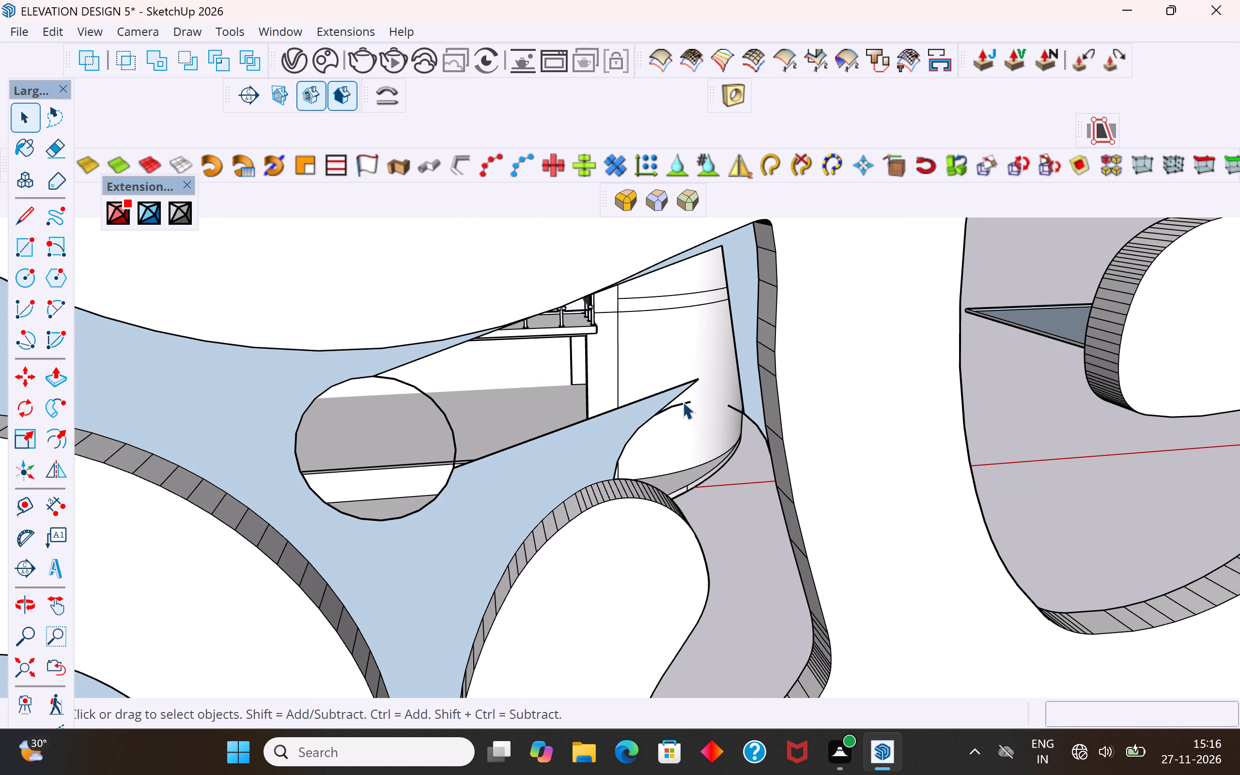
click(682, 402)
key(Delete)
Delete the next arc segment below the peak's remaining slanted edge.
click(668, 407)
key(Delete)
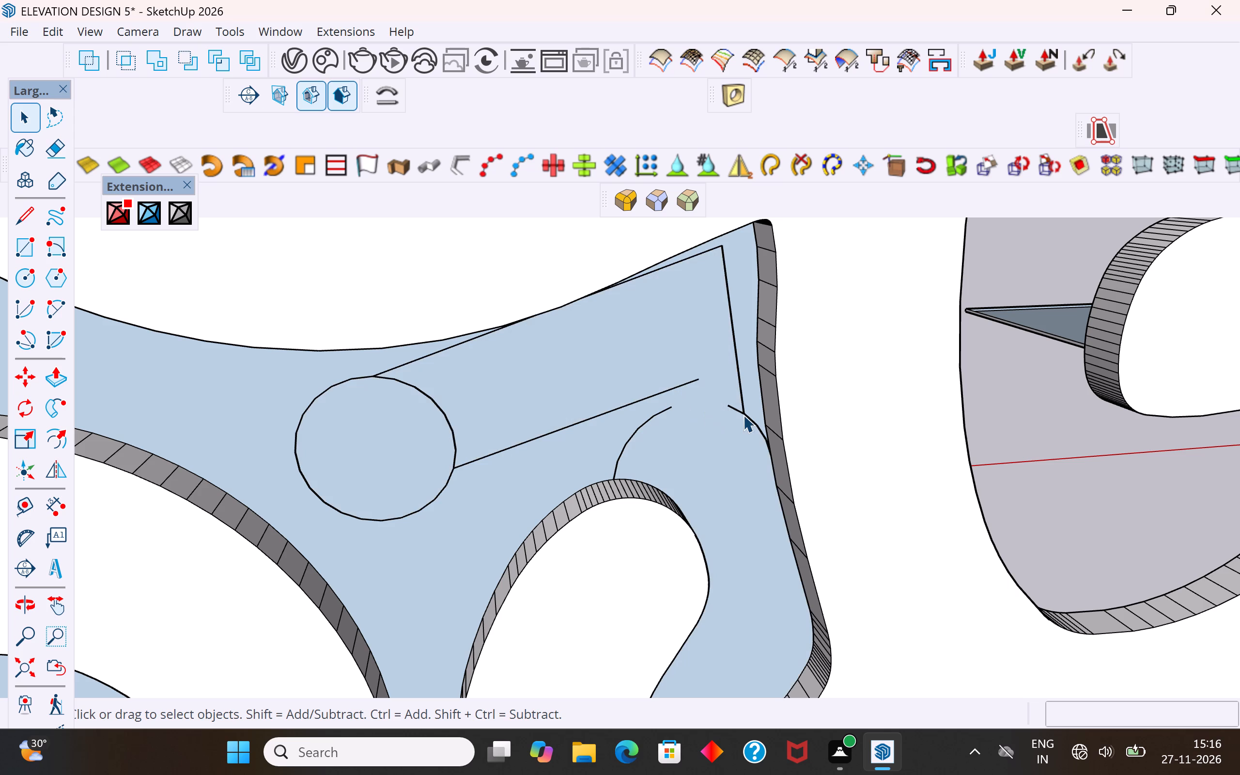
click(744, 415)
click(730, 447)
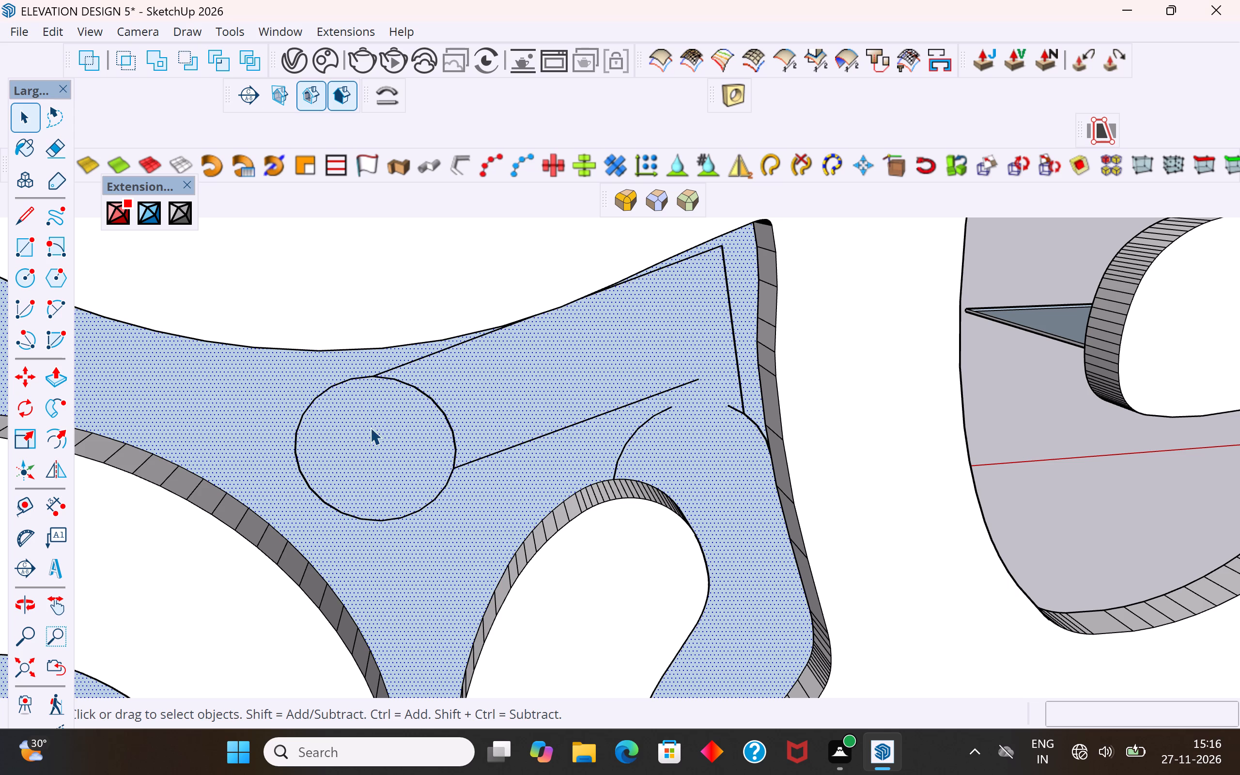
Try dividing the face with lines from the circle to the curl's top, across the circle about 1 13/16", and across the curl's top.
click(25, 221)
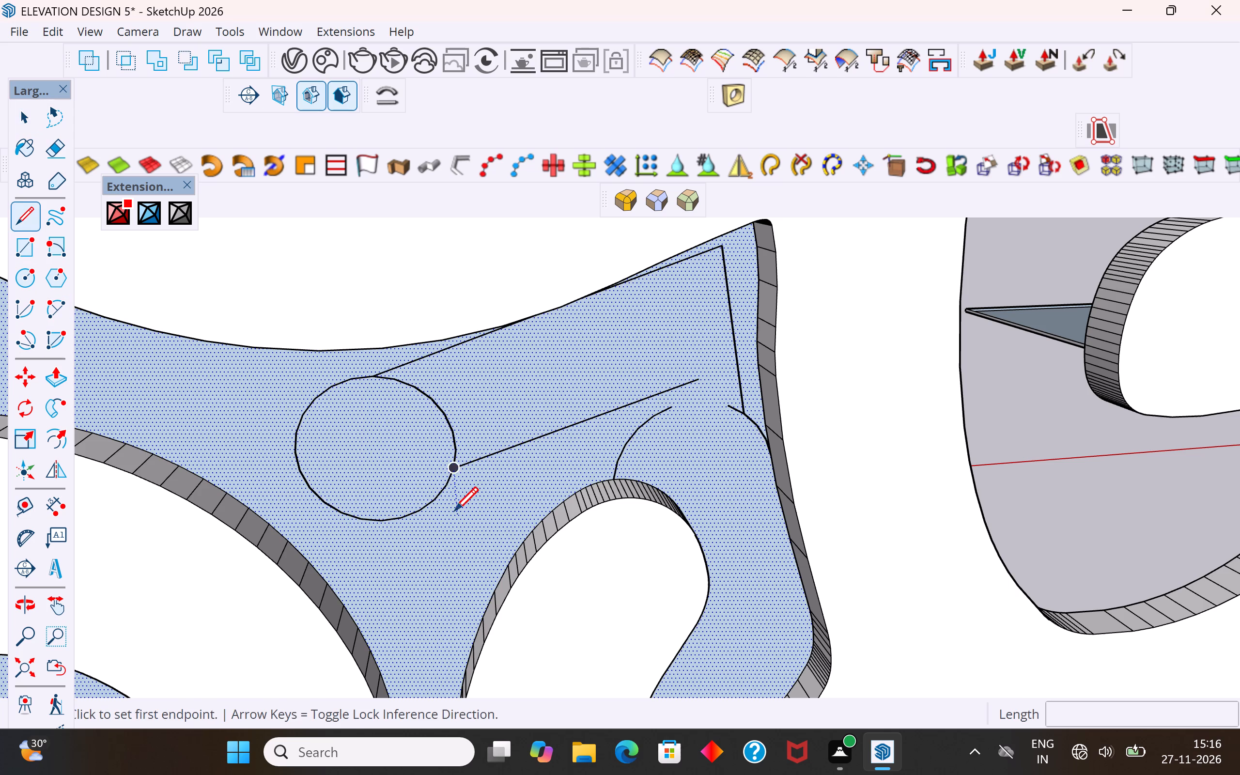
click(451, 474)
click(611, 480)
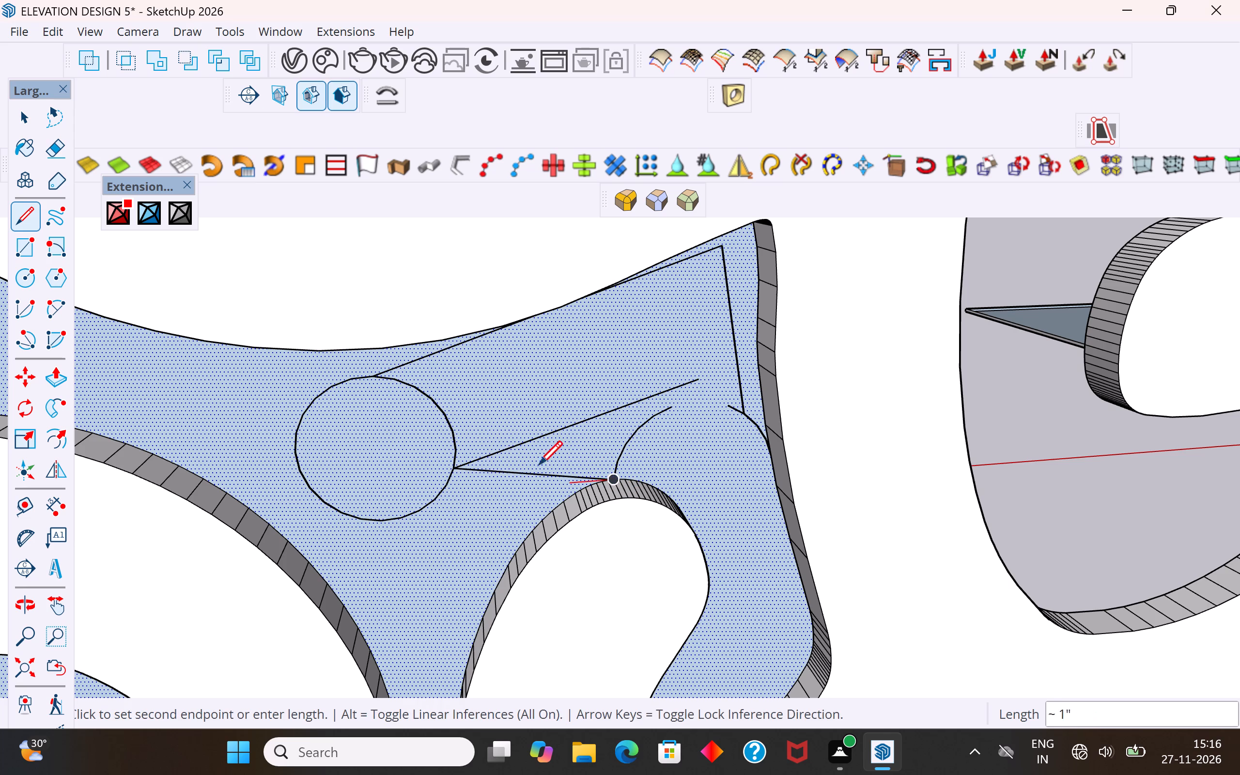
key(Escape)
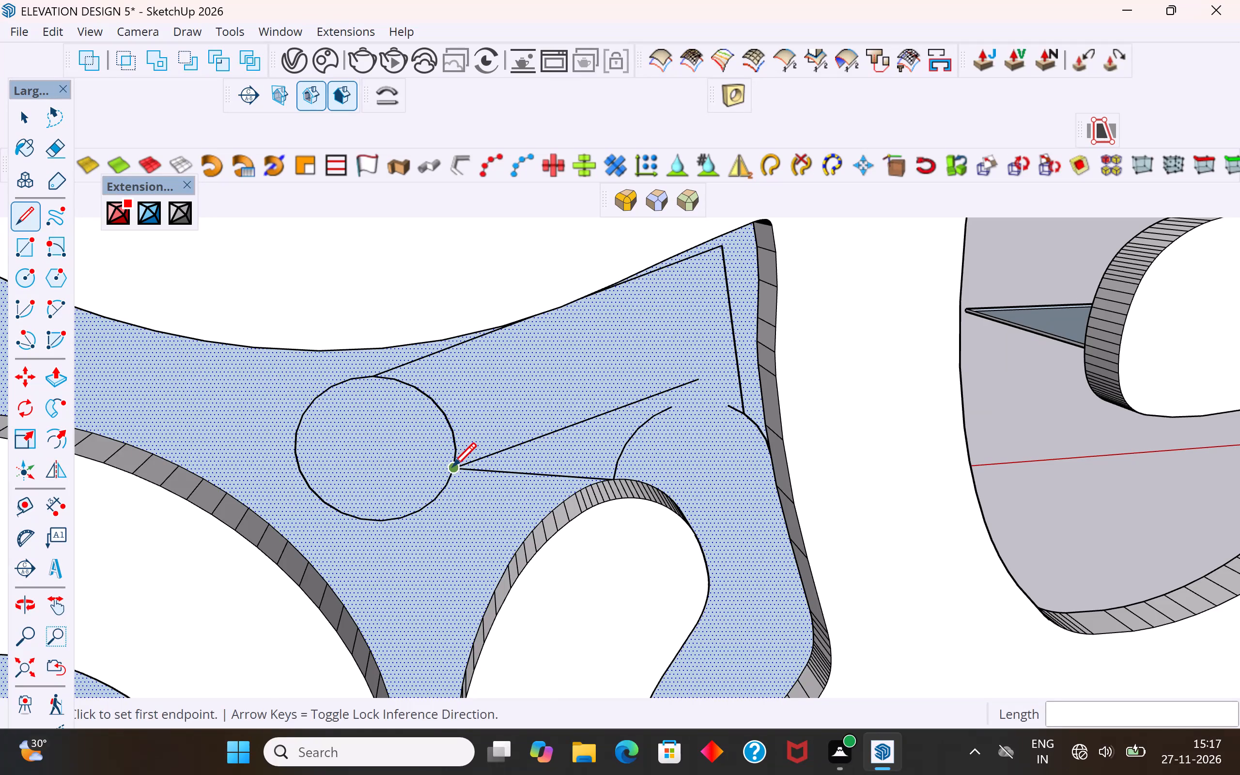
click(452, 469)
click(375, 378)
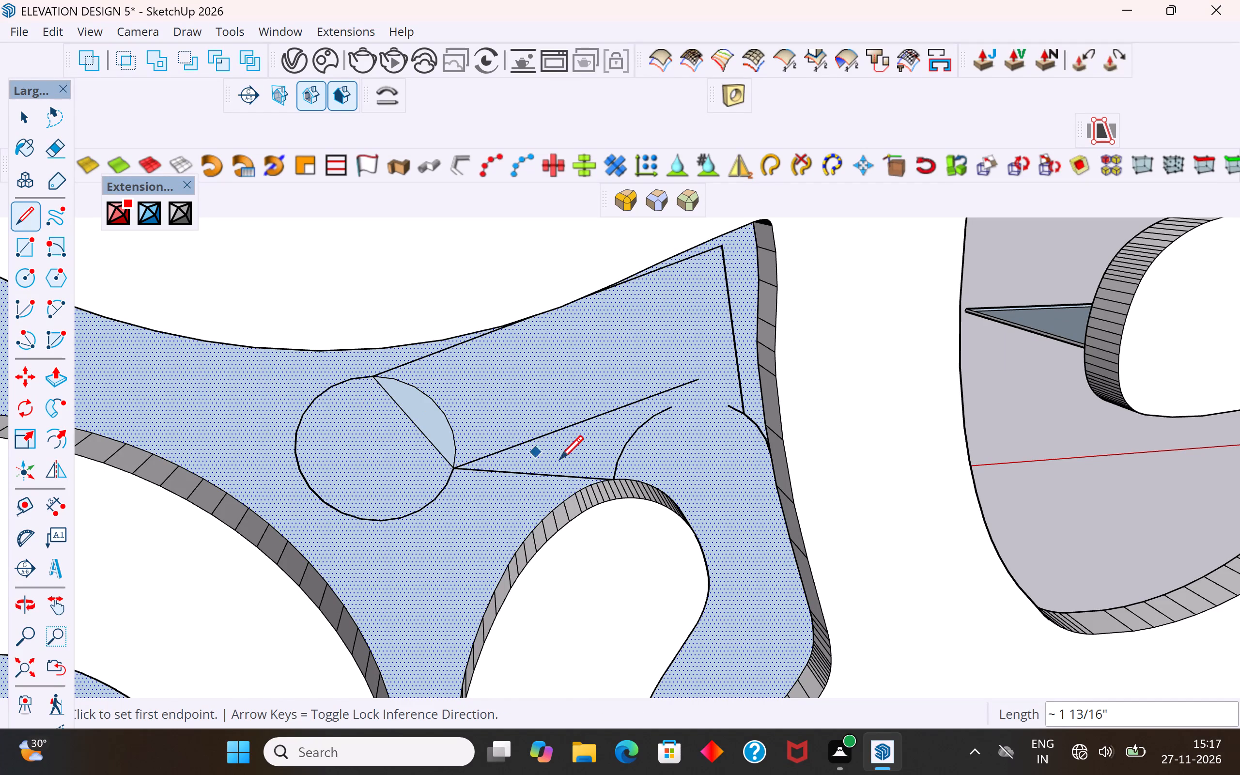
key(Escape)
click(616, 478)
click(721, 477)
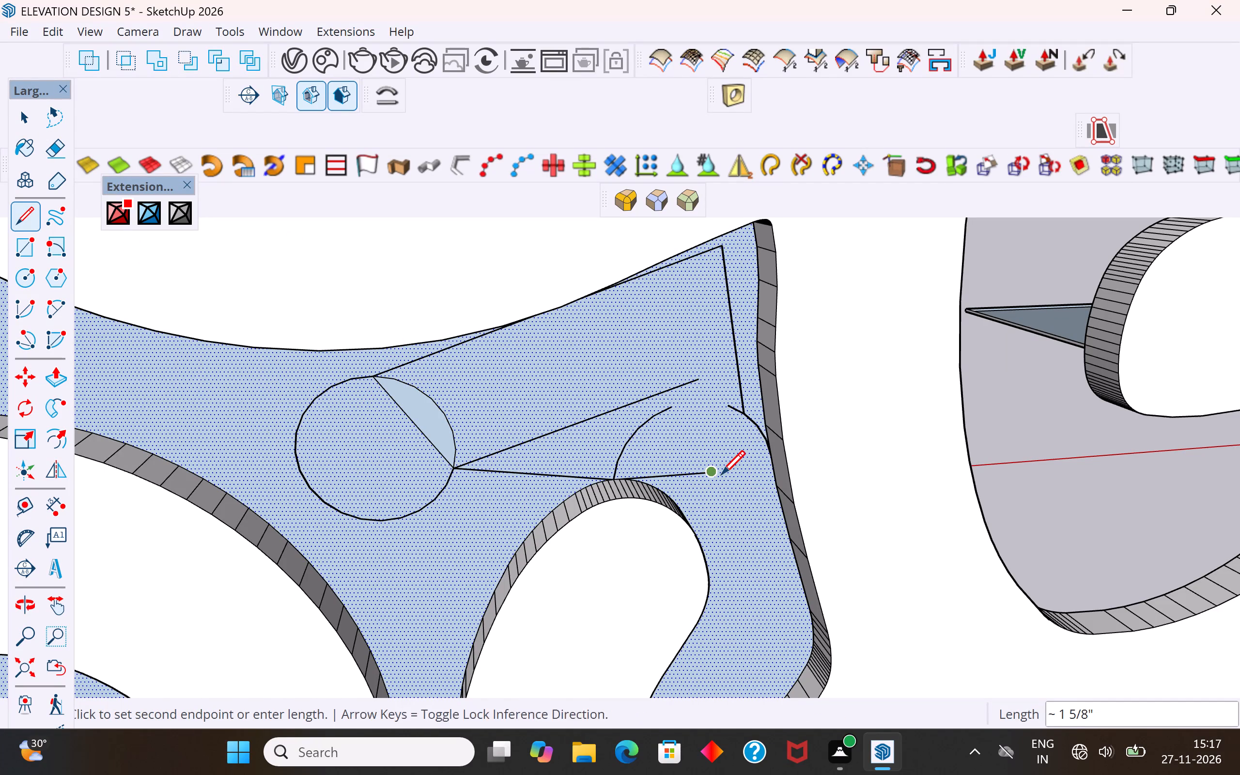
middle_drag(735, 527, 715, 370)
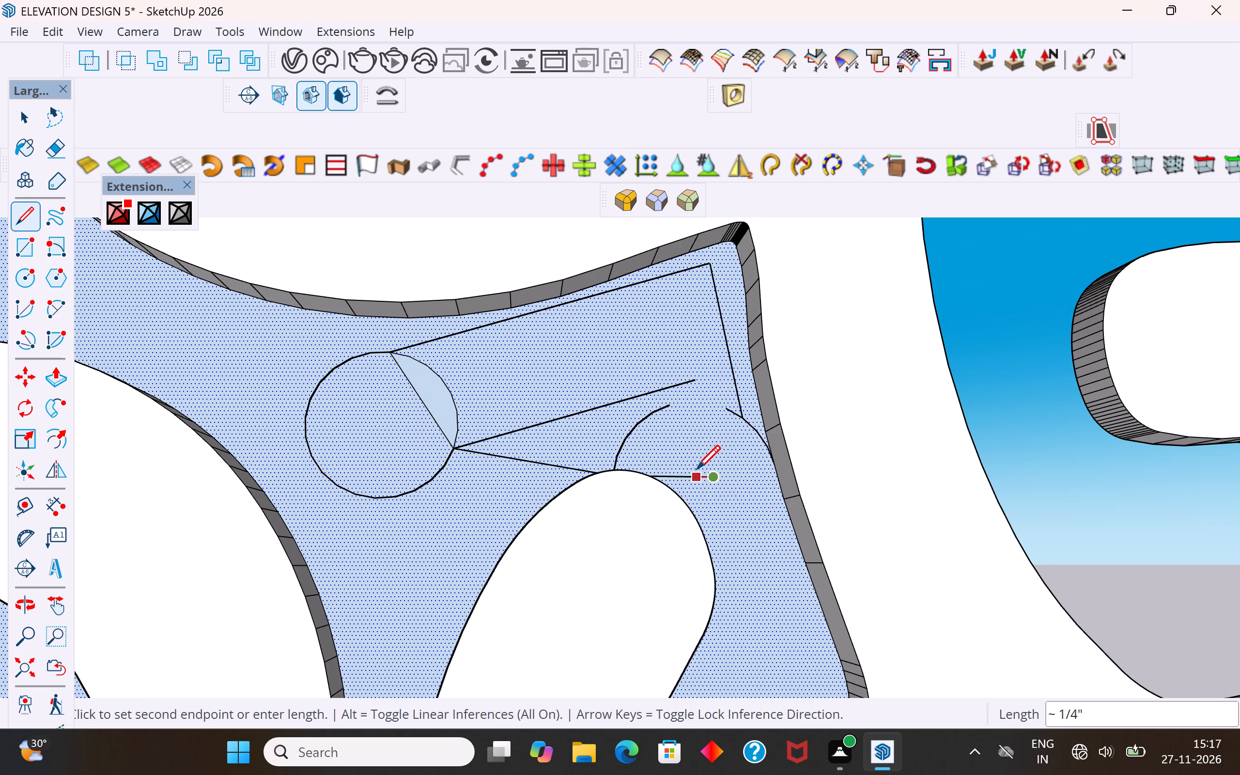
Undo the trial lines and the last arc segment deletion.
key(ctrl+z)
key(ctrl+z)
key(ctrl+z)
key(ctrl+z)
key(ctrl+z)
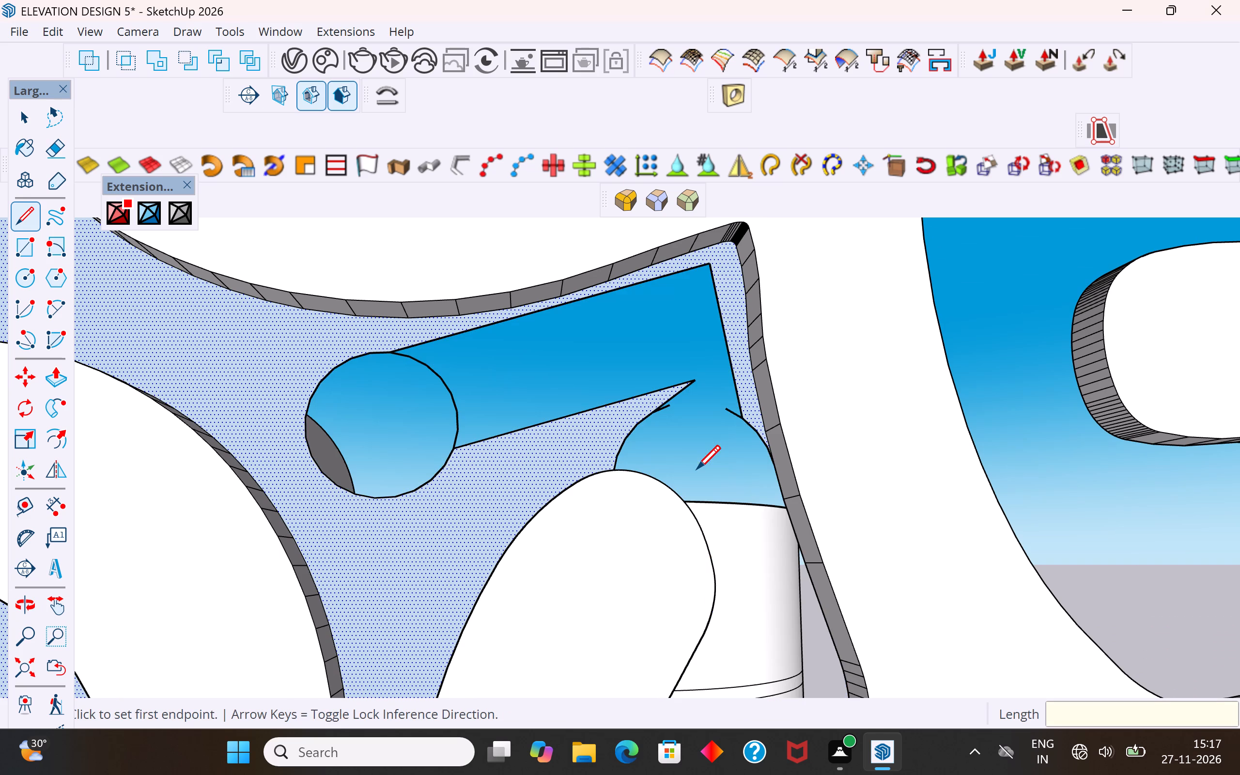
Delete the short stray arc segment projecting into the opening from the curl's upper edge, below the angled stem's pointed notch.
middle_drag(638, 456, 0, 663)
middle_drag(537, 560, 238, 556)
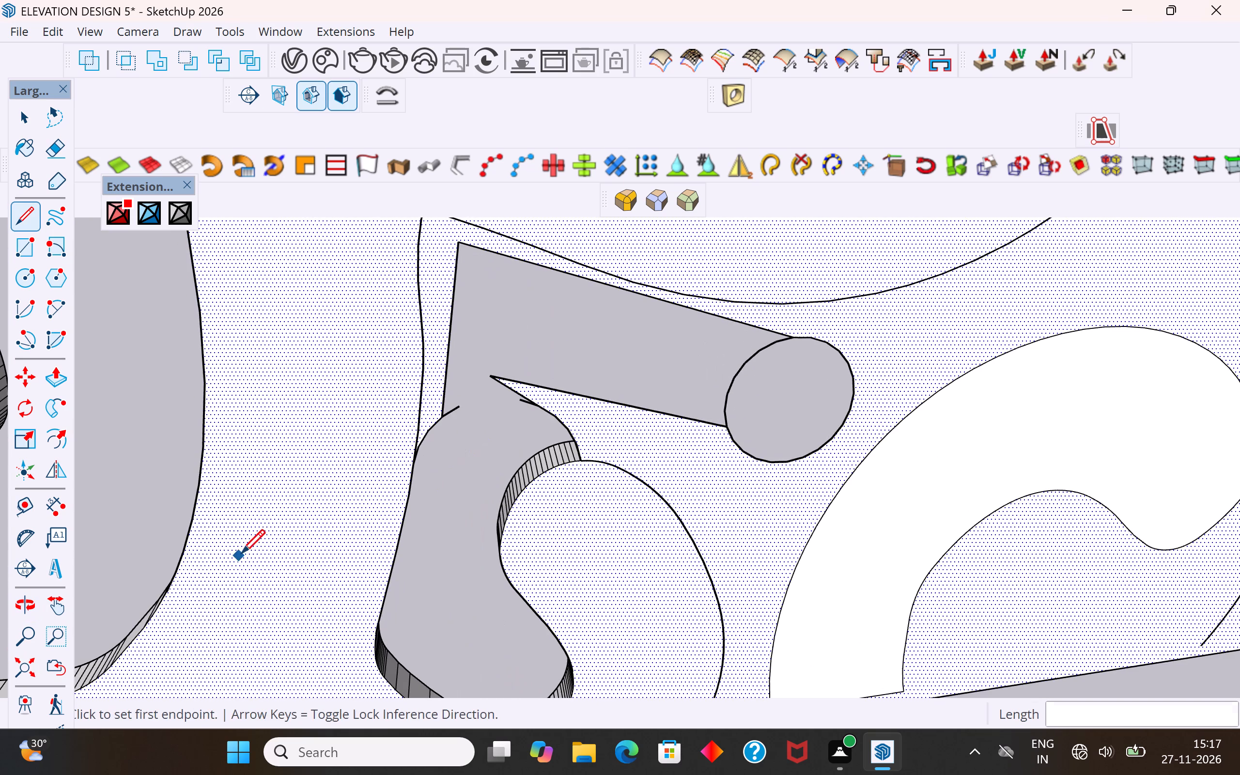
click(17, 113)
click(729, 509)
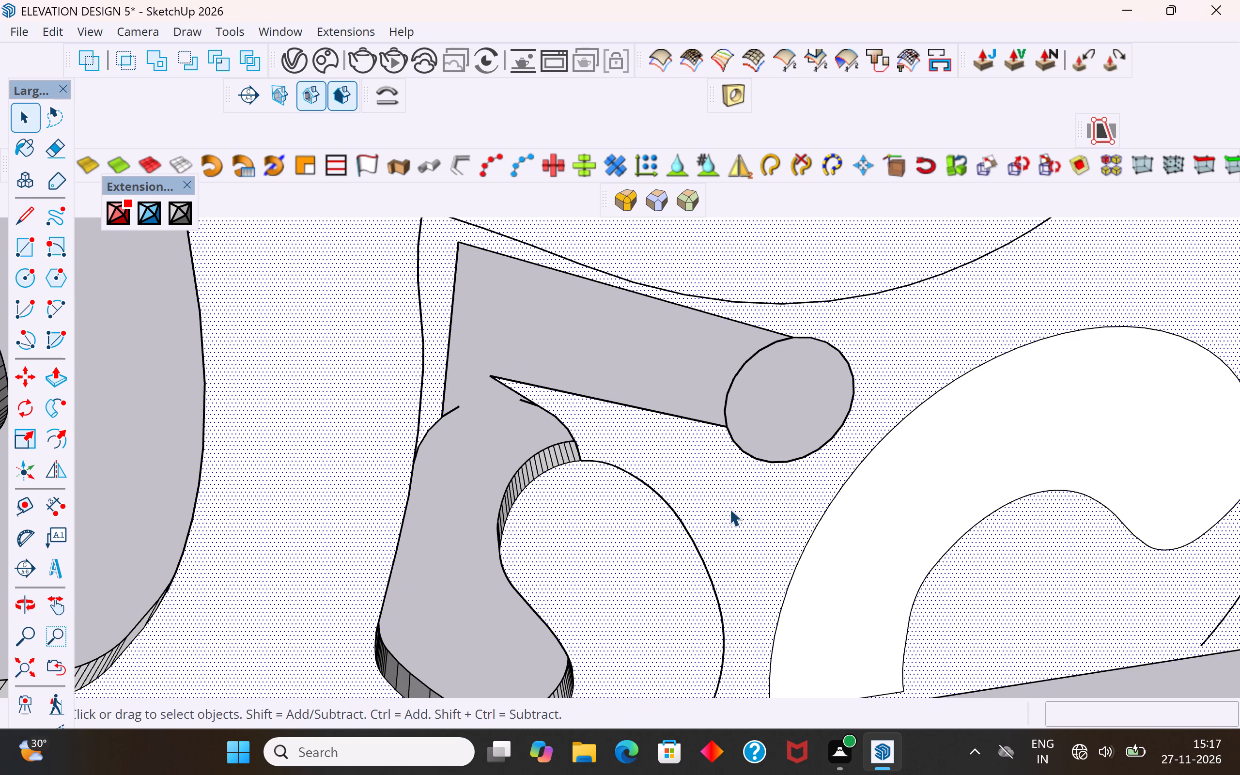
middle_drag(747, 507, 759, 434)
middle_drag(610, 407, 542, 361)
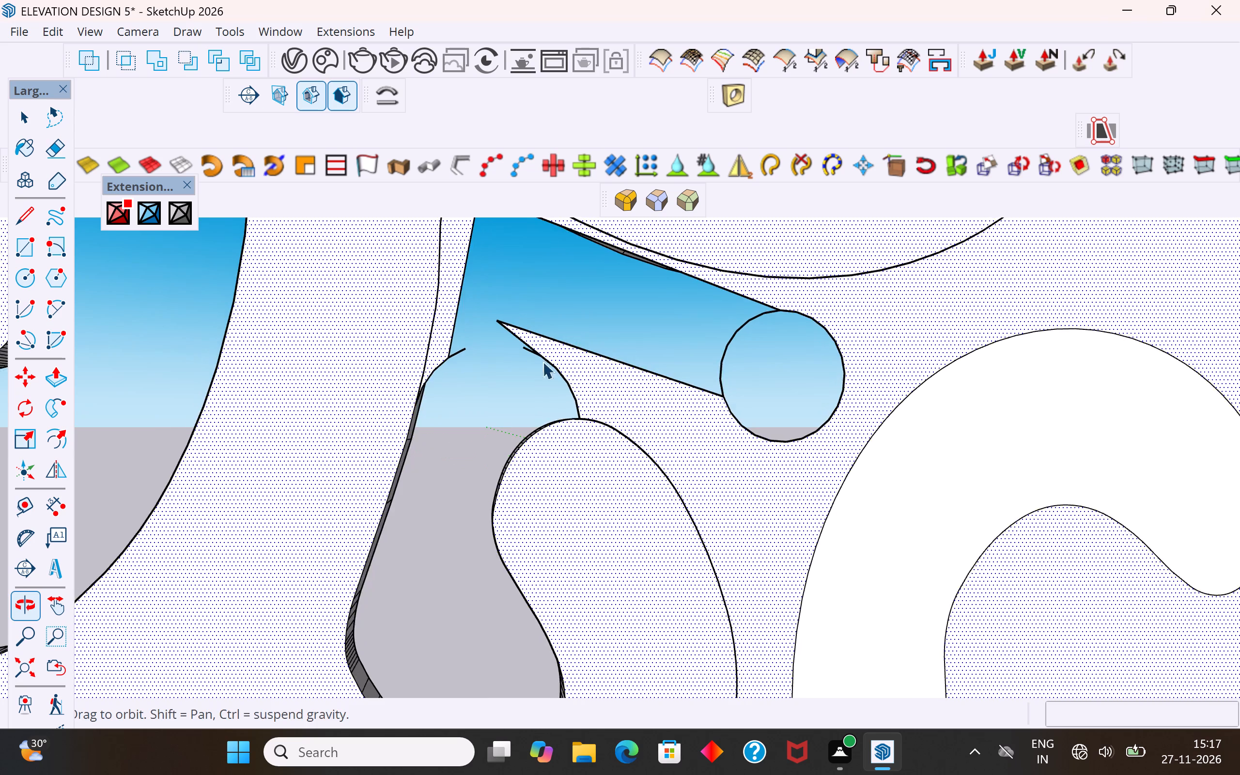
middle_drag(542, 361, 584, 348)
scroll(527, 346, up, 10)
scroll(527, 363, down, 3)
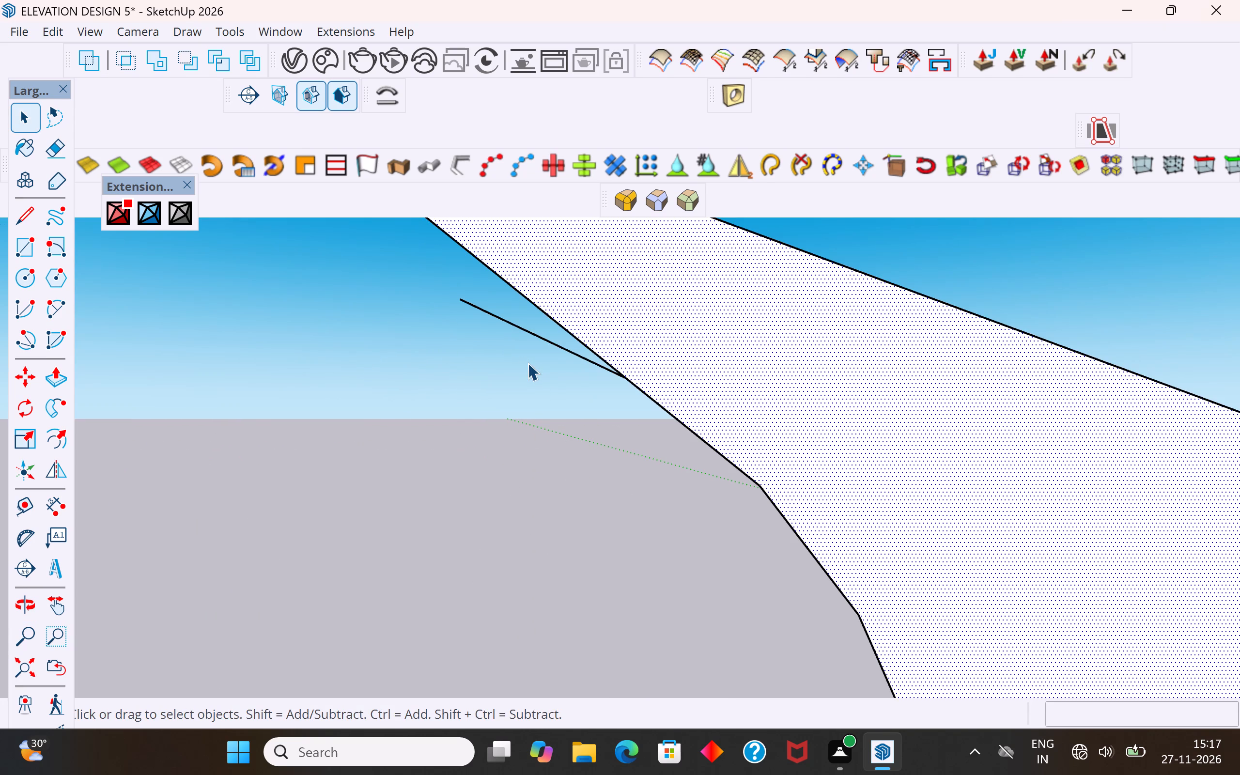
click(556, 344)
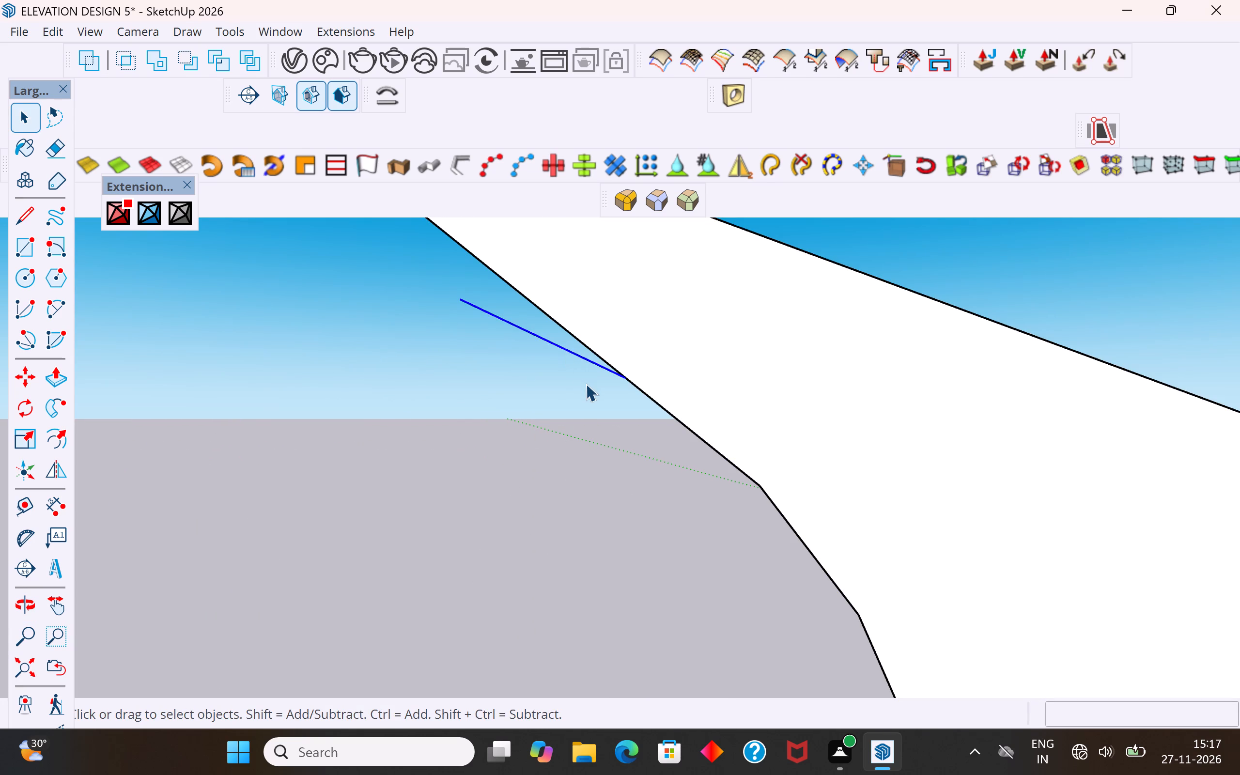
key(Delete)
Draw a line about 2 1/2" long from the curl's top to the point where the stem's lower edge meets the circle.
middle_drag(651, 420, 561, 500)
scroll(536, 524, down, 5)
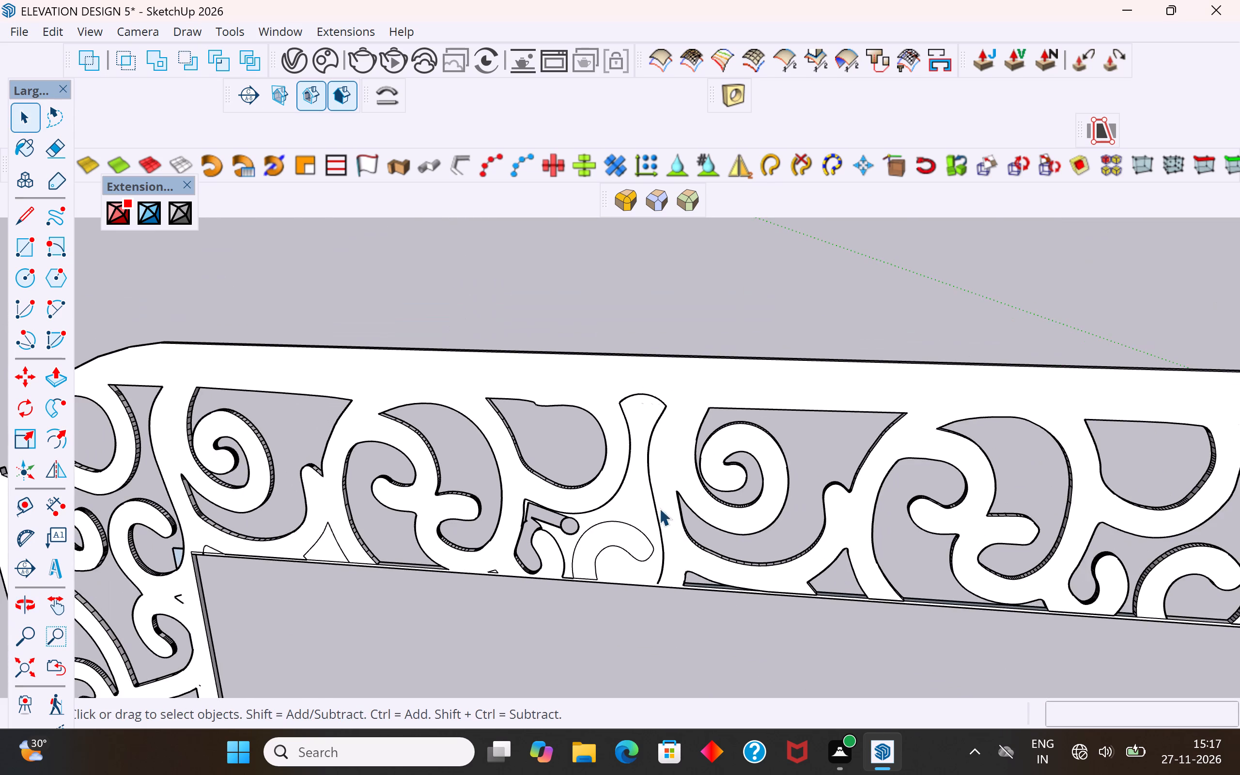
middle_drag(651, 510, 630, 510)
scroll(628, 544, up, 11)
middle_drag(528, 585, 623, 585)
click(510, 507)
double_click(510, 507)
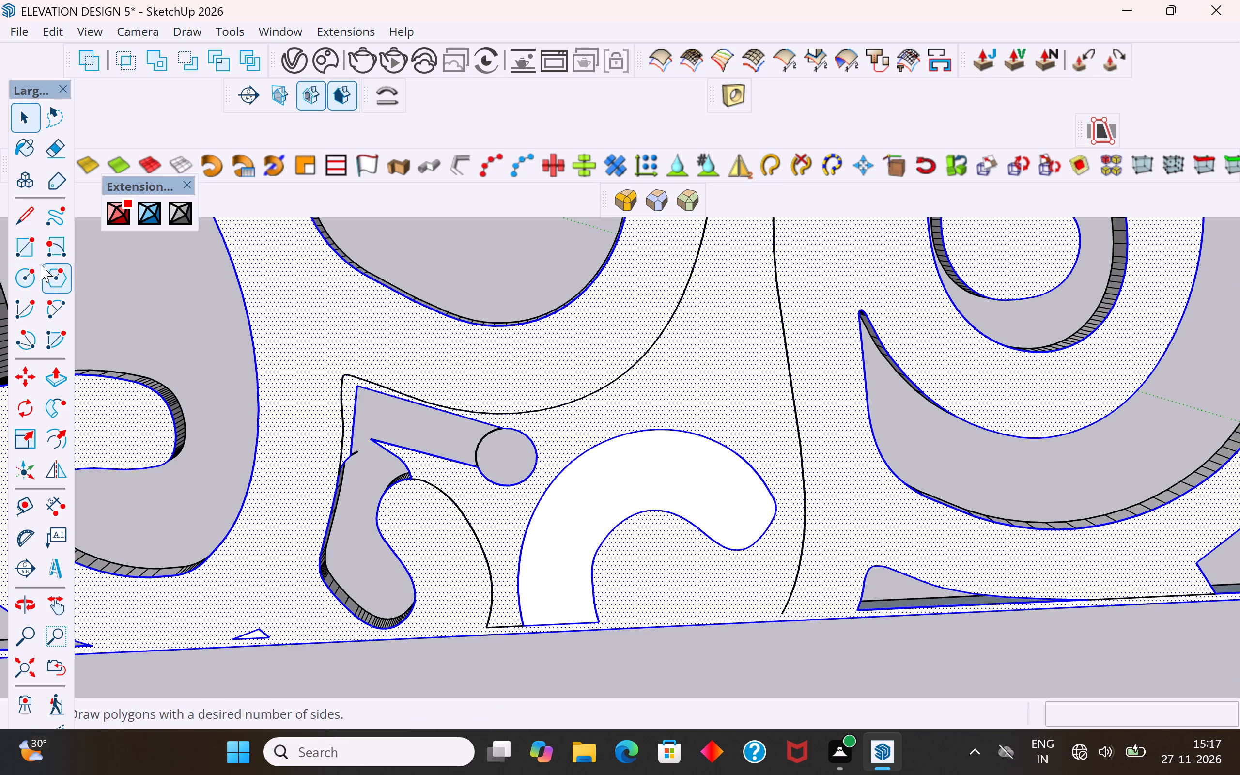
click(25, 219)
scroll(345, 462, up, 9)
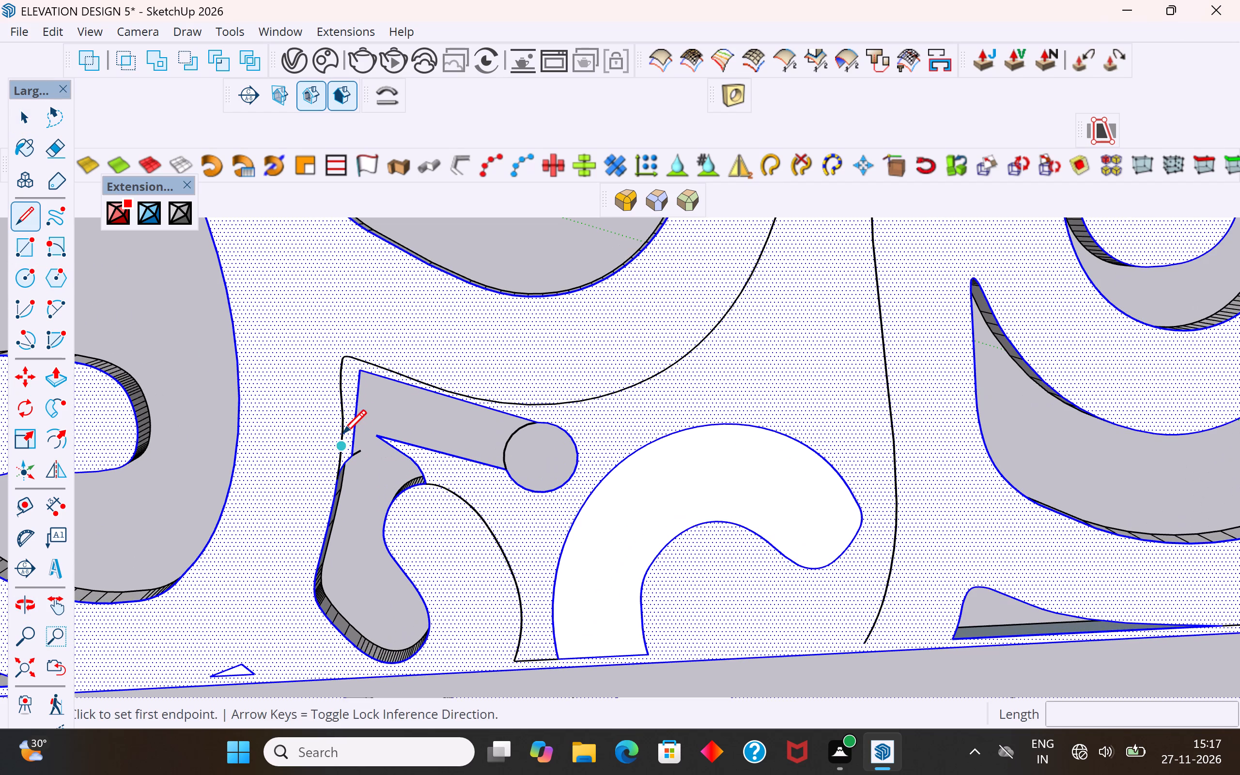
scroll(341, 418, up, 7)
scroll(346, 341, up, 1)
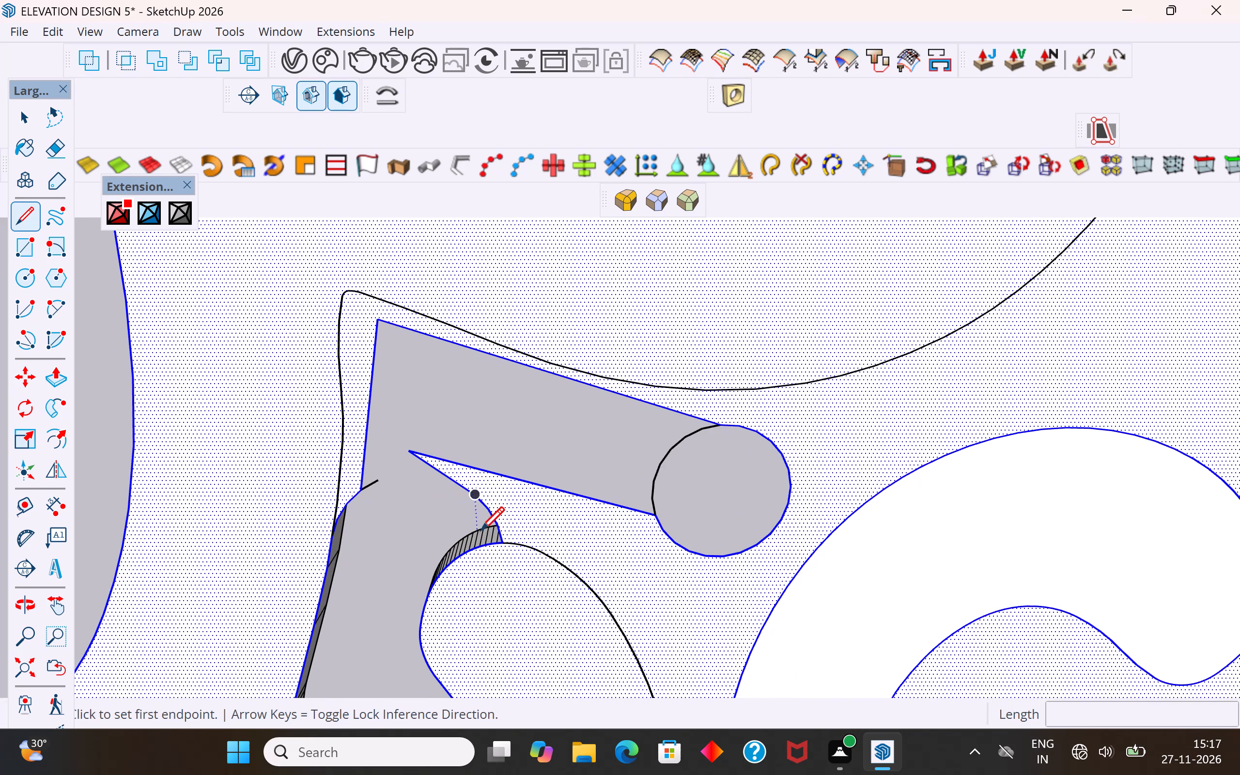
click(501, 539)
click(657, 508)
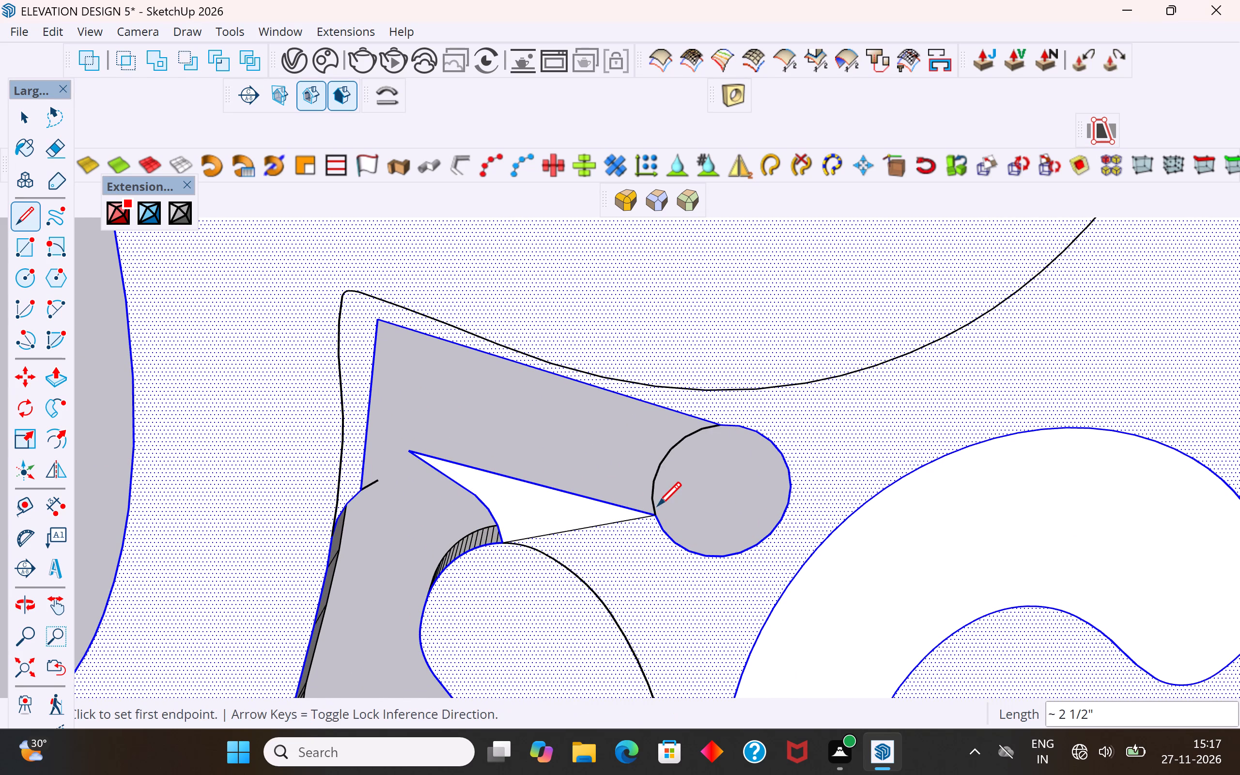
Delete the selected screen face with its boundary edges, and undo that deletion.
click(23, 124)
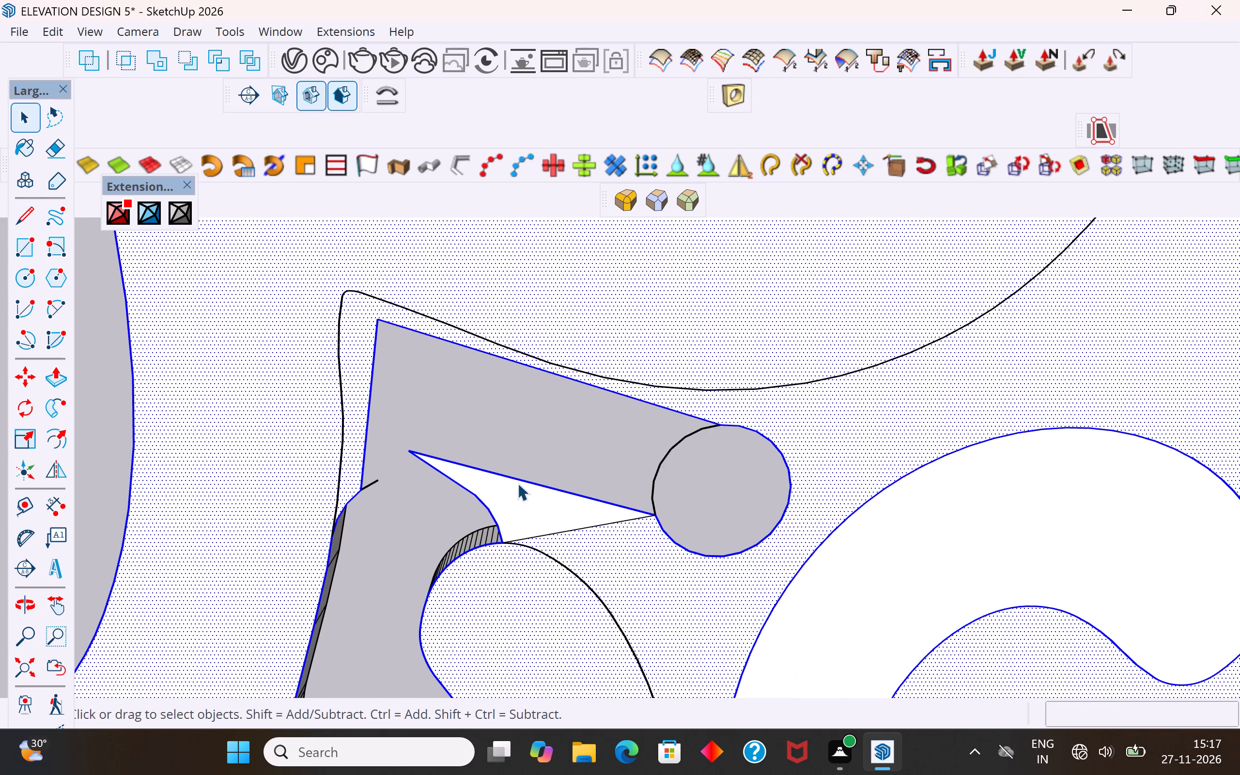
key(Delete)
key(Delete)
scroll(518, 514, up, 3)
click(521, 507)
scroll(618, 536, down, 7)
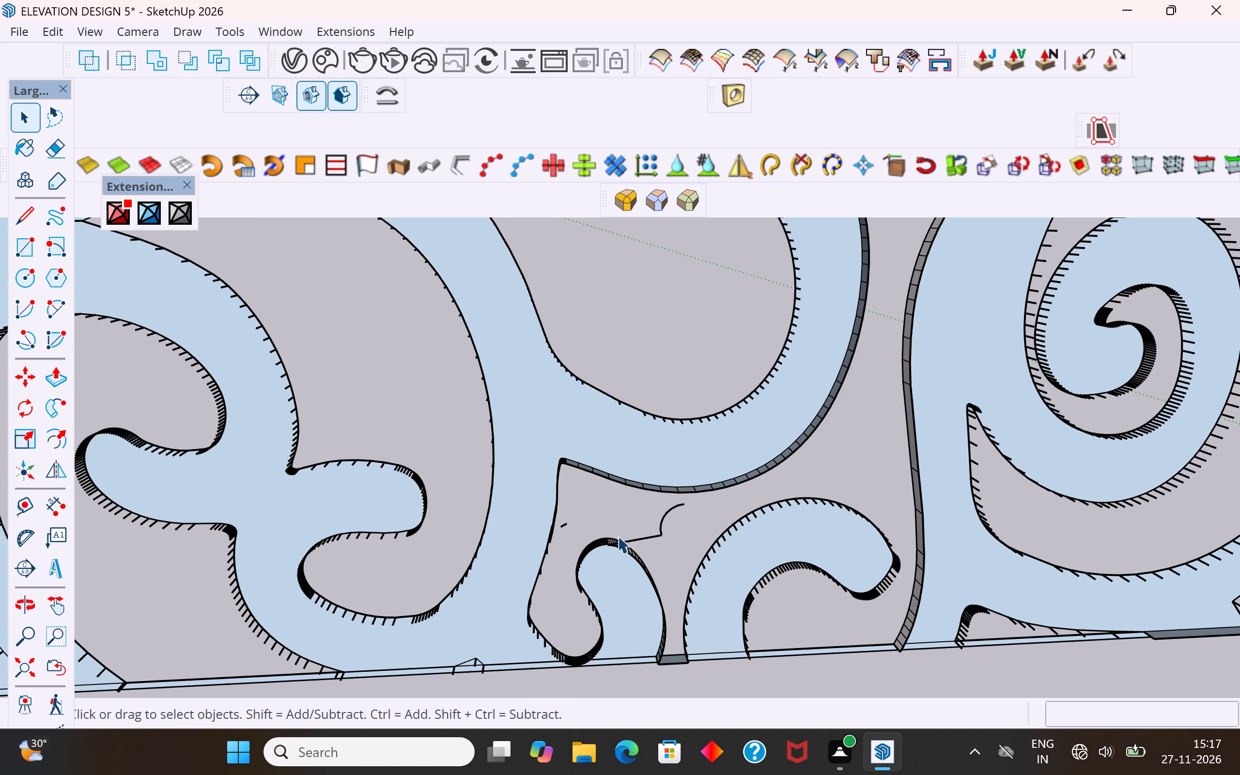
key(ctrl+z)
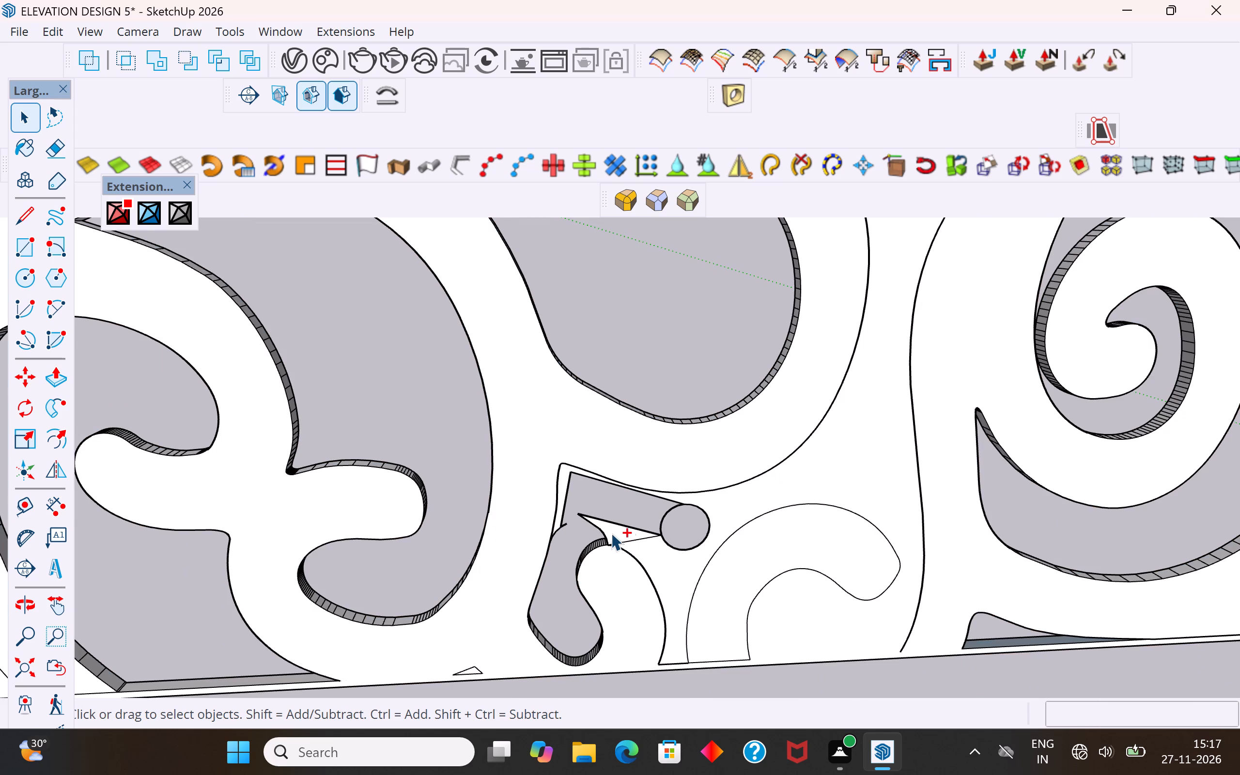
Delete the wedge face between stem and curl together with the stem's lower edge and the leftover curl segments bounding it.
scroll(597, 523, up, 8)
click(624, 537)
key(Insert)
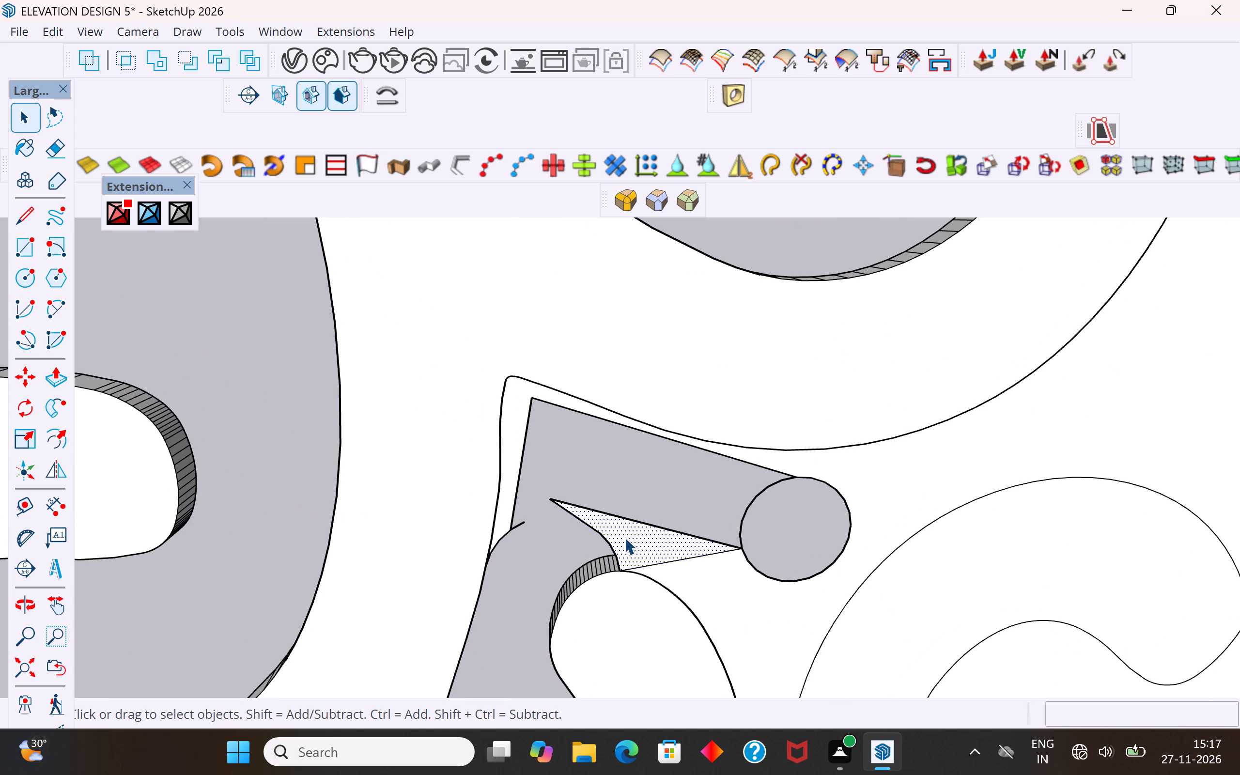
key(Delete)
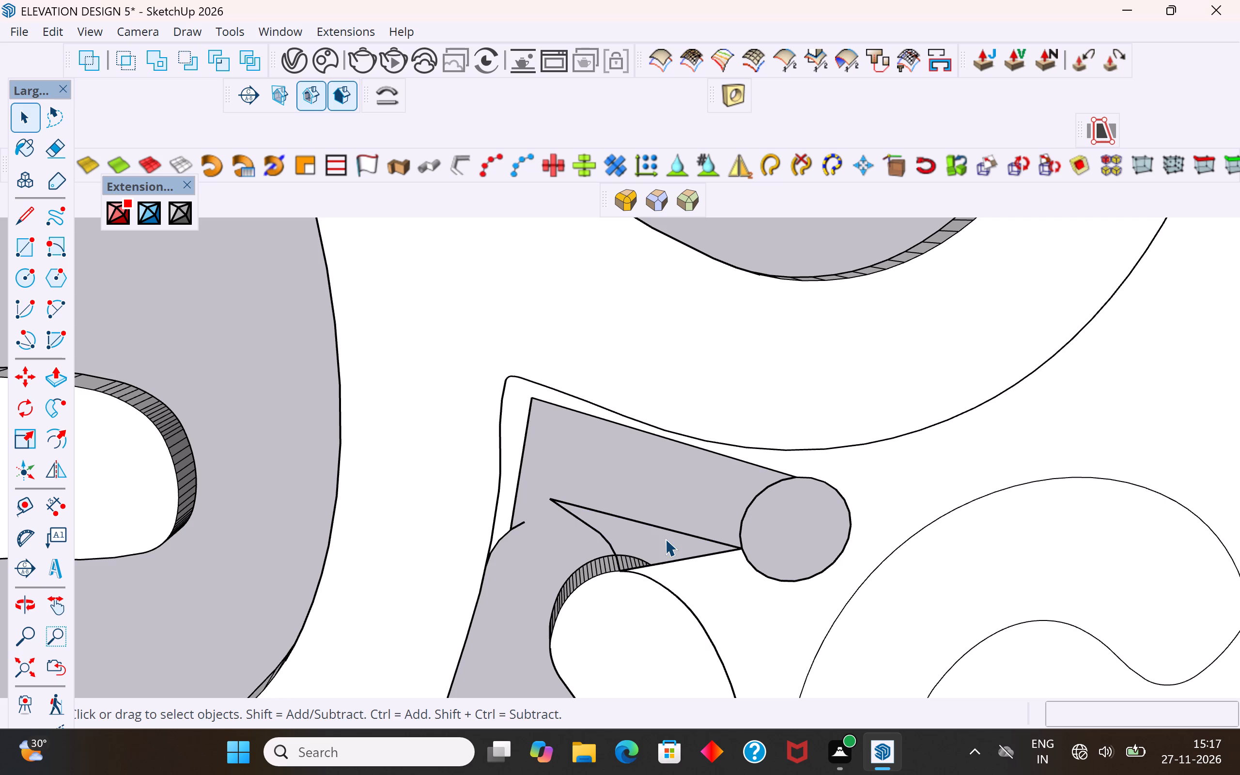
click(669, 530)
key(Delete)
click(604, 539)
key(Delete)
click(589, 526)
key(Delete)
Draw a line about 2 7/16" long from the opening's outer side edge up to the stem's slanted end edge.
click(507, 470)
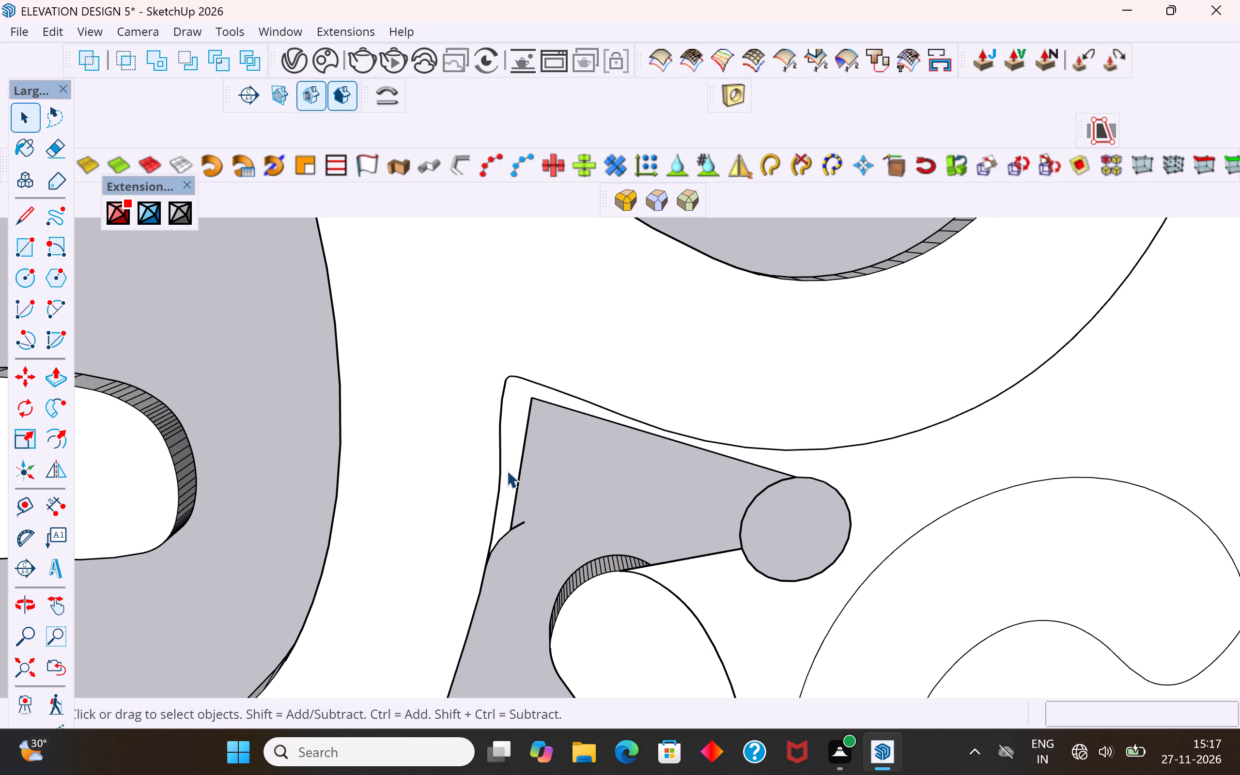
middle_drag(509, 468, 527, 388)
click(28, 213)
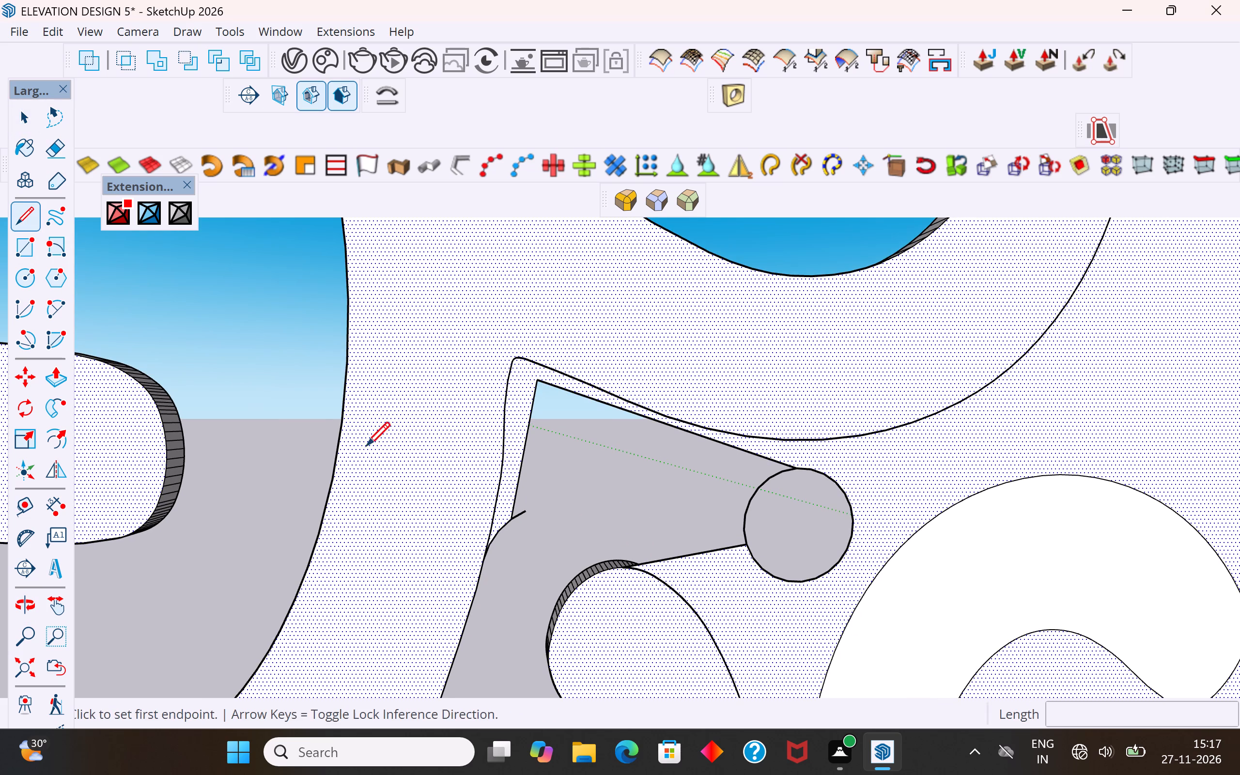
scroll(532, 545, up, 4)
scroll(513, 534, down, 2)
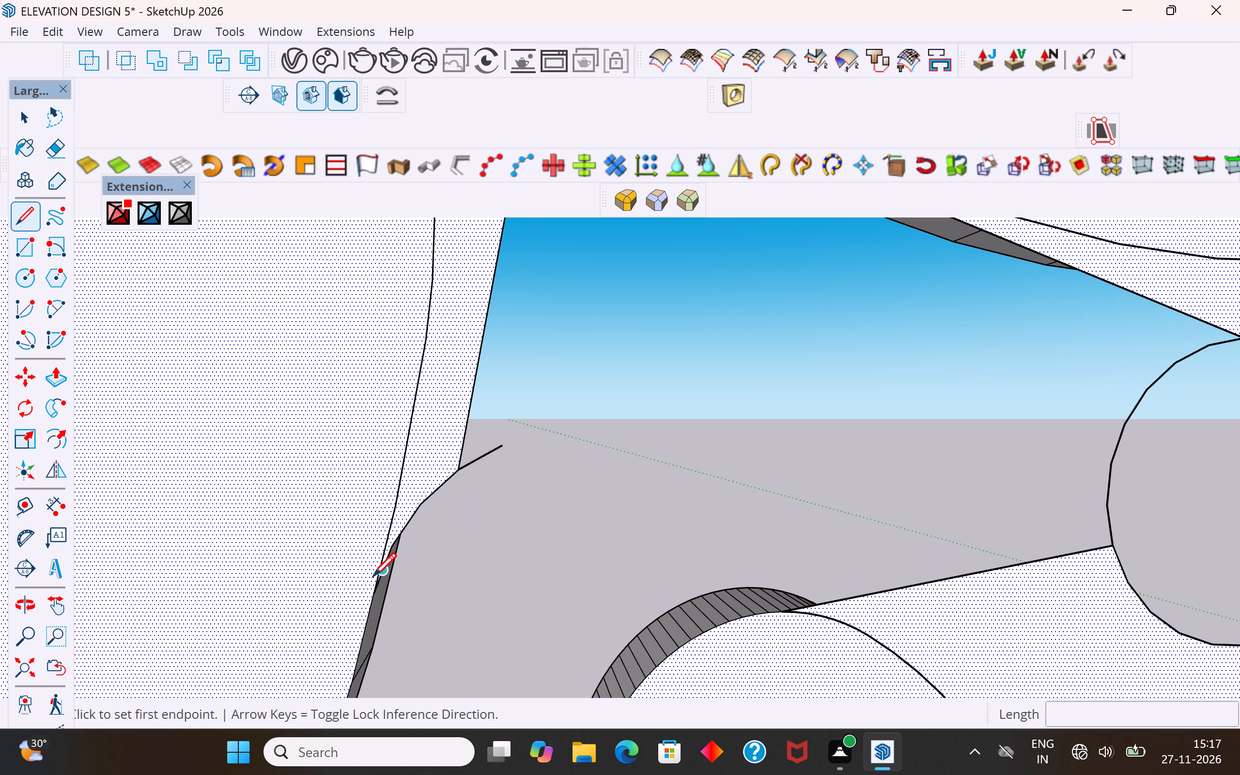
click(372, 595)
scroll(402, 476, down, 5)
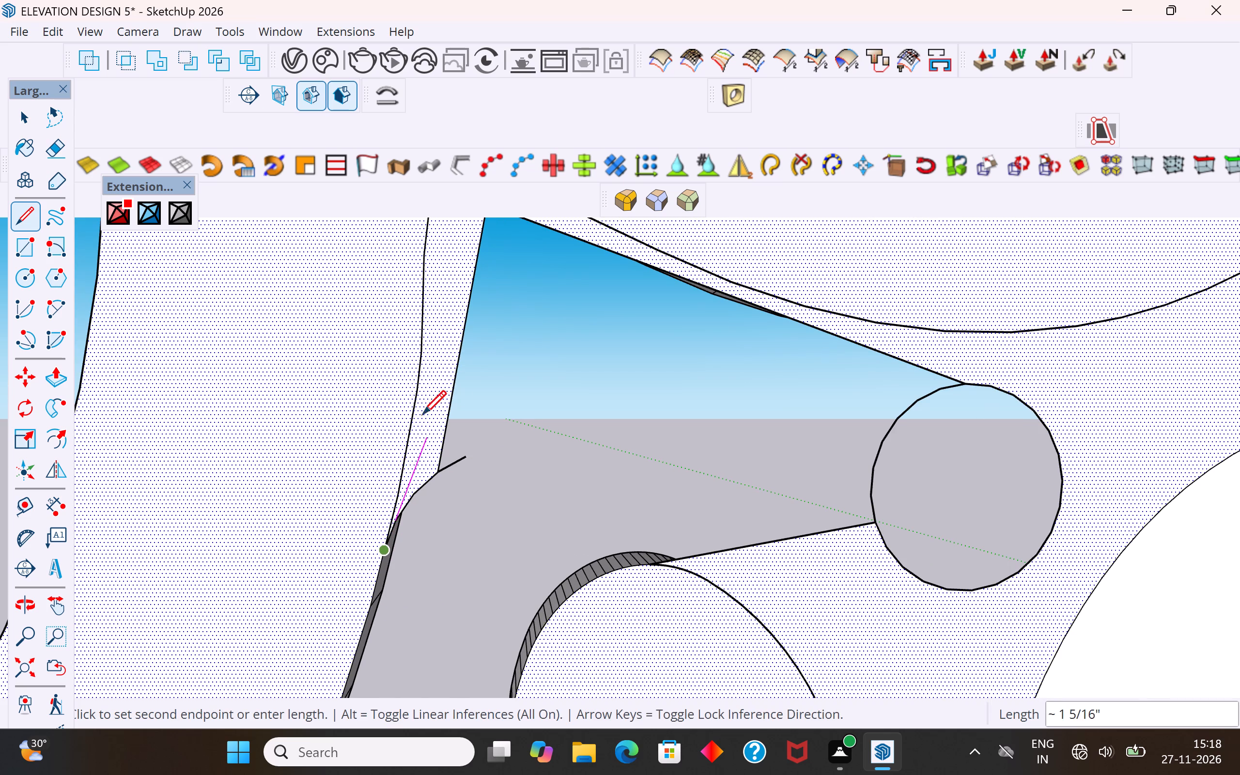
click(463, 314)
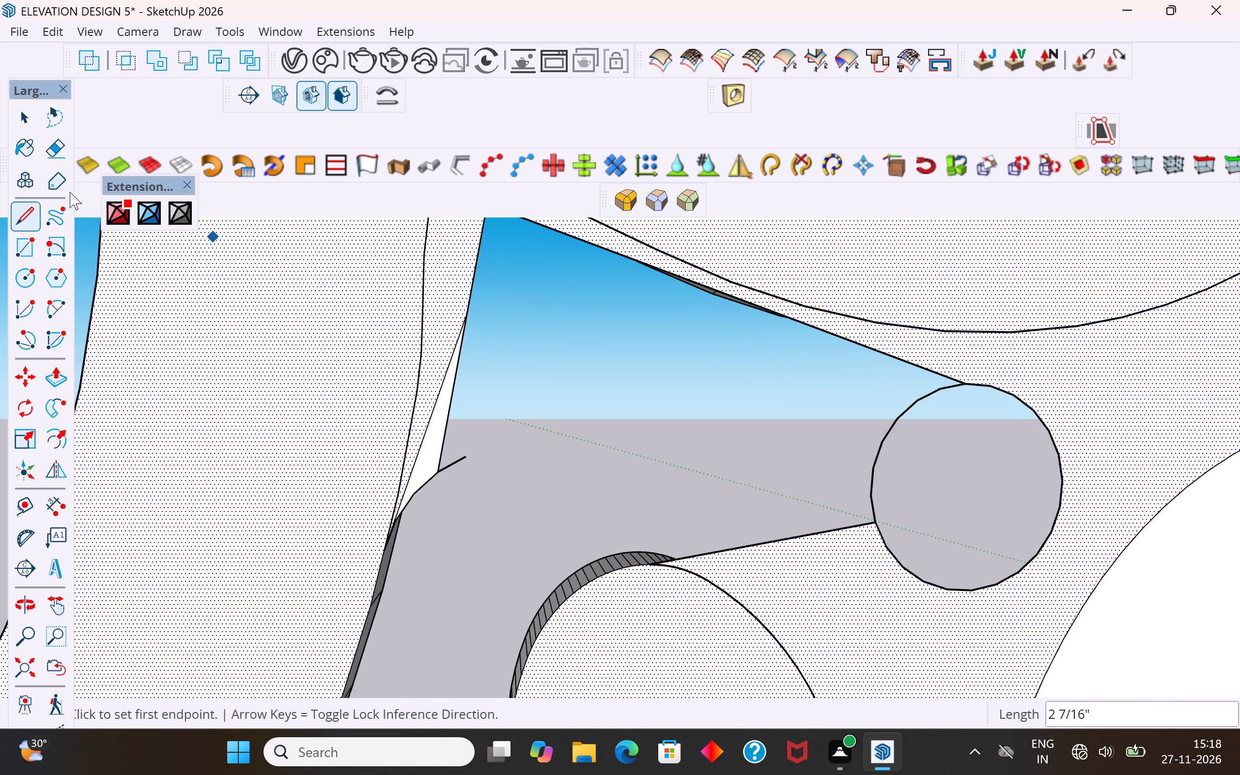
Delete the small sliver face beside the new line, the lower part of the stem's end edge and the leftover arc segments.
click(31, 107)
click(432, 447)
key(Delete)
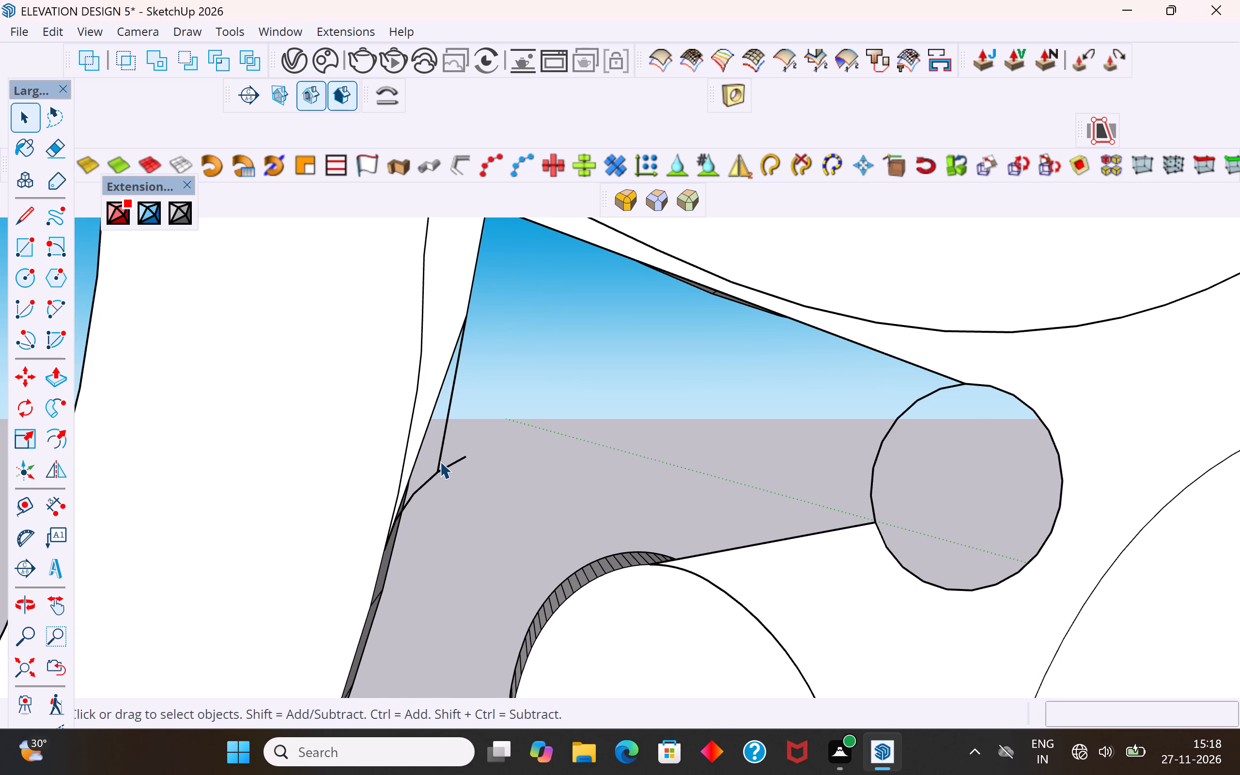
click(440, 461)
key(Delete)
click(441, 467)
key(Delete)
click(430, 482)
key(Delete)
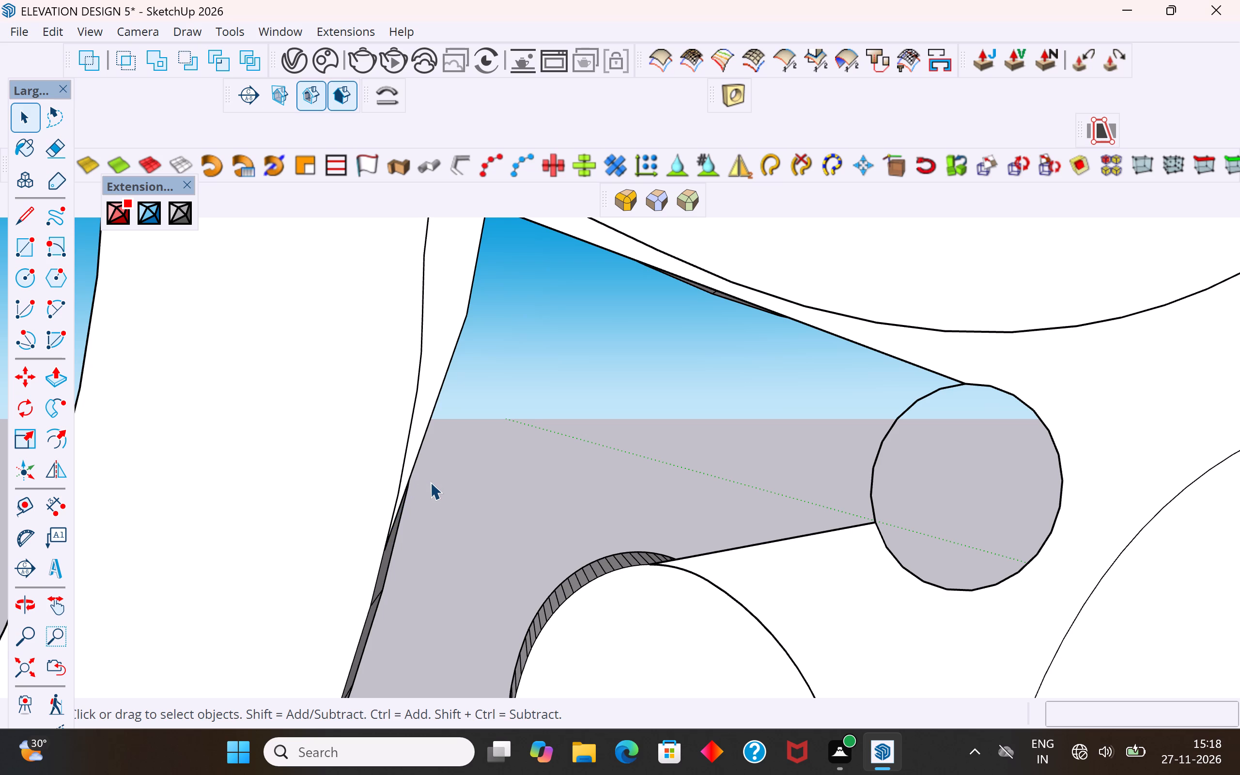
Draw lines about 1 9/16" along the outer curve, from that curve to the opening's peak, and about 3 1/2" down to the lower junction.
scroll(432, 546, down, 4)
scroll(434, 497, up, 12)
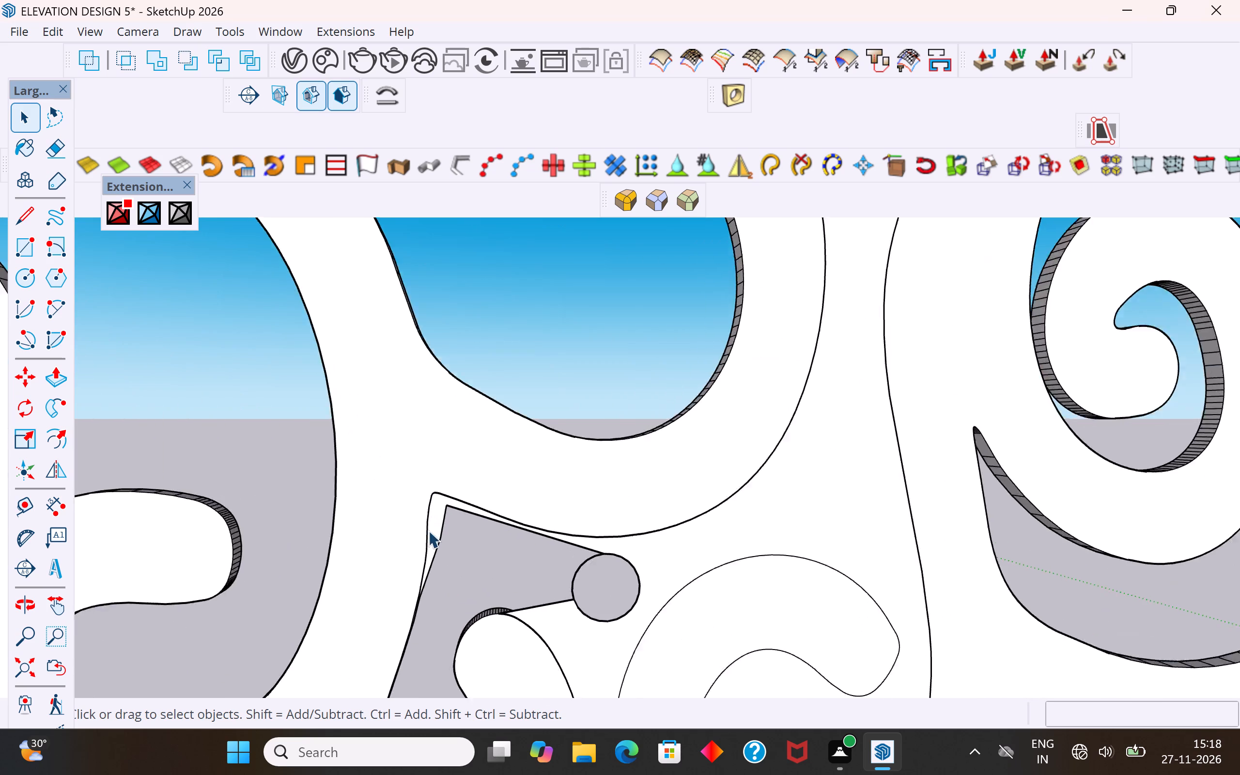
scroll(428, 530, up, 2)
click(435, 525)
scroll(539, 413, down, 3)
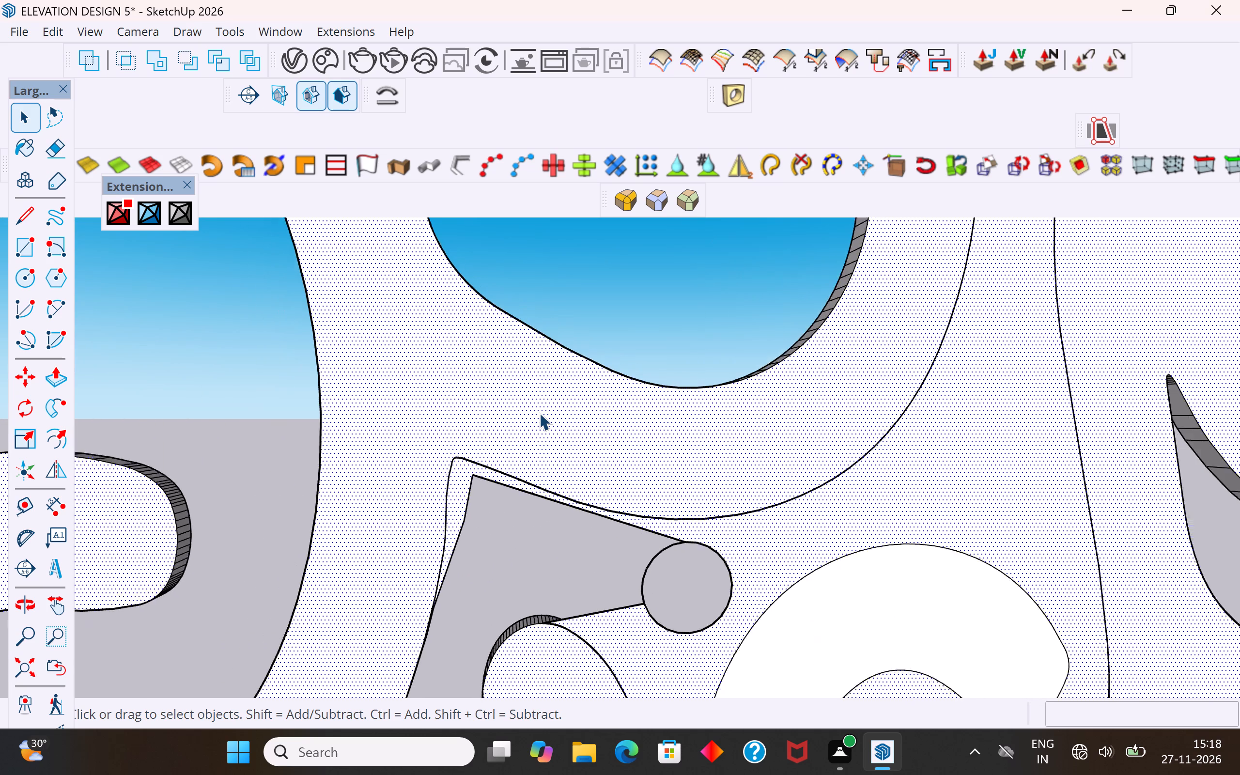
scroll(500, 501, up, 4)
scroll(575, 442, down, 4)
scroll(535, 509, up, 4)
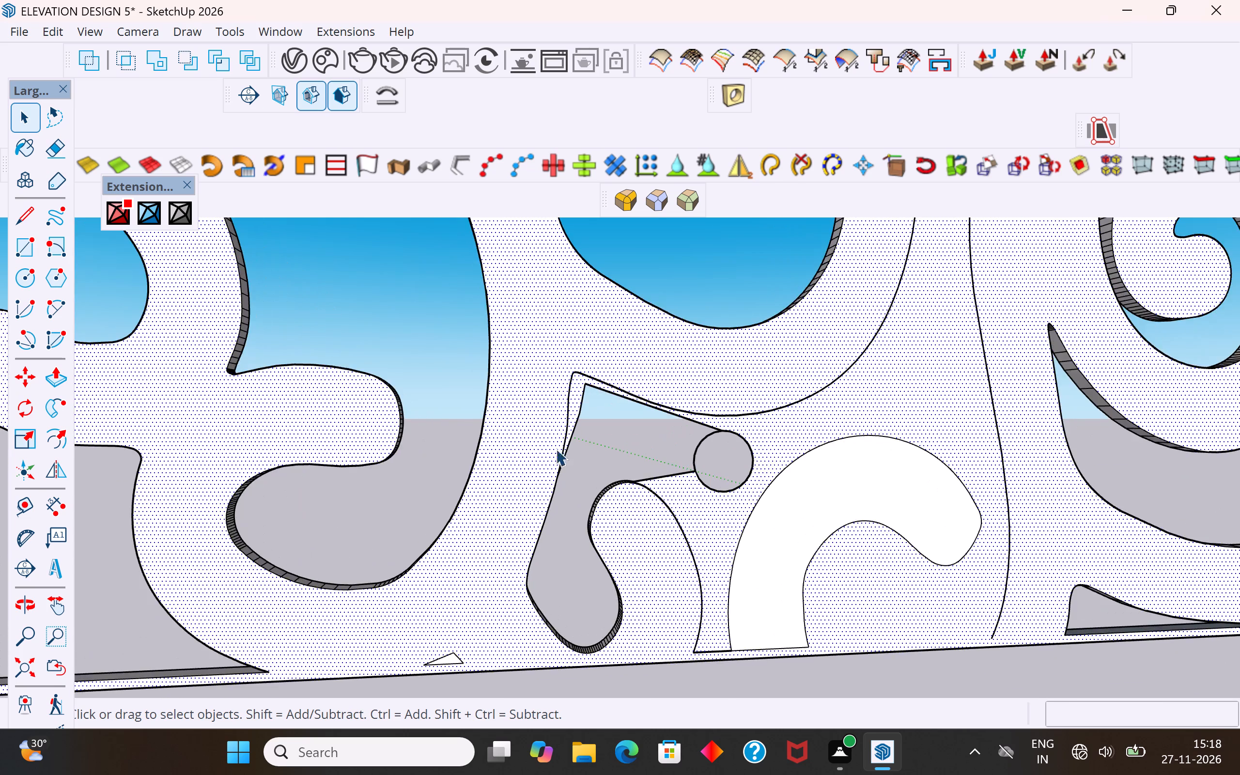
scroll(562, 413, up, 7)
click(29, 222)
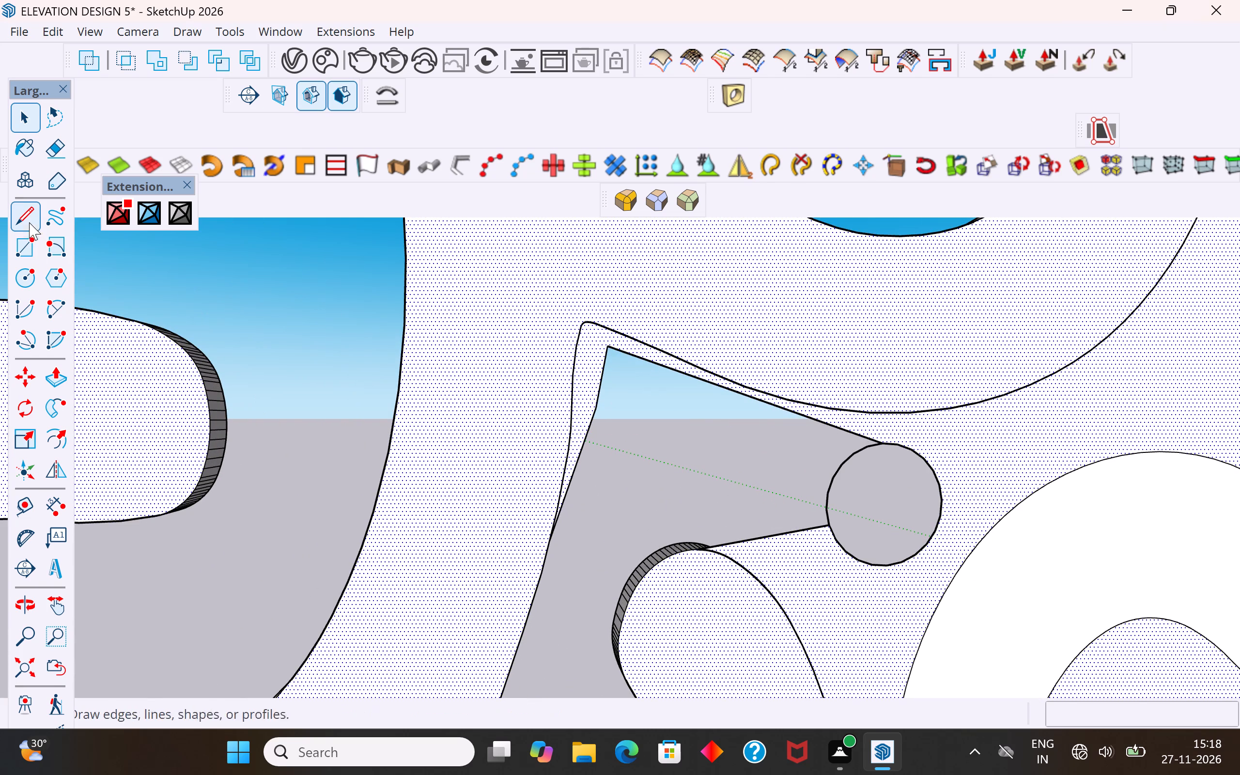
click(548, 539)
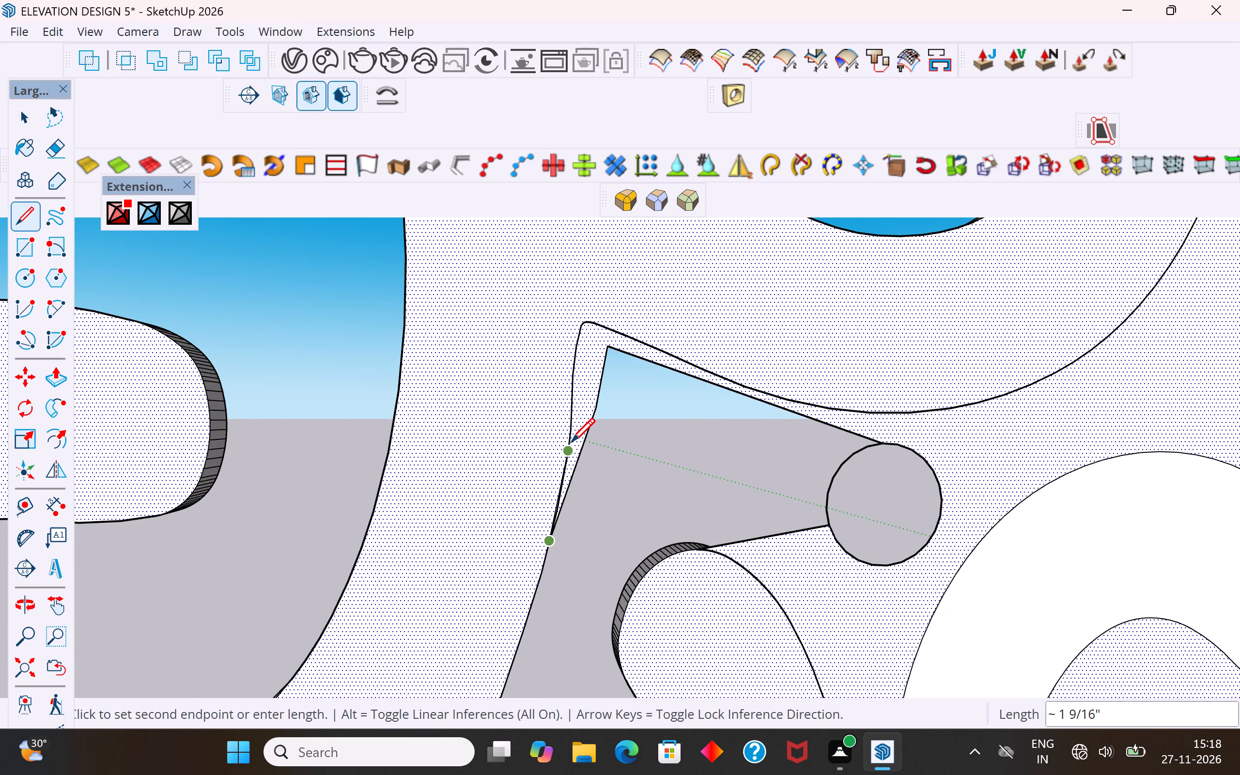
click(571, 444)
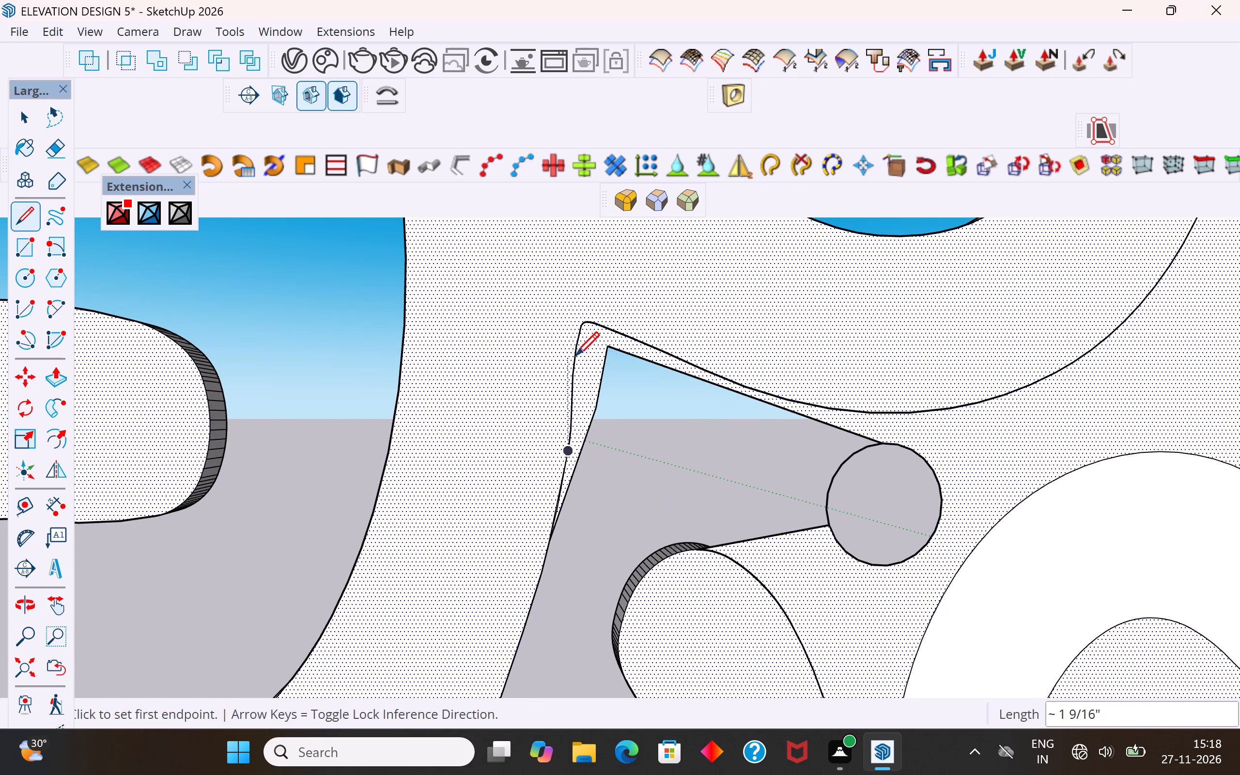
click(572, 385)
click(604, 353)
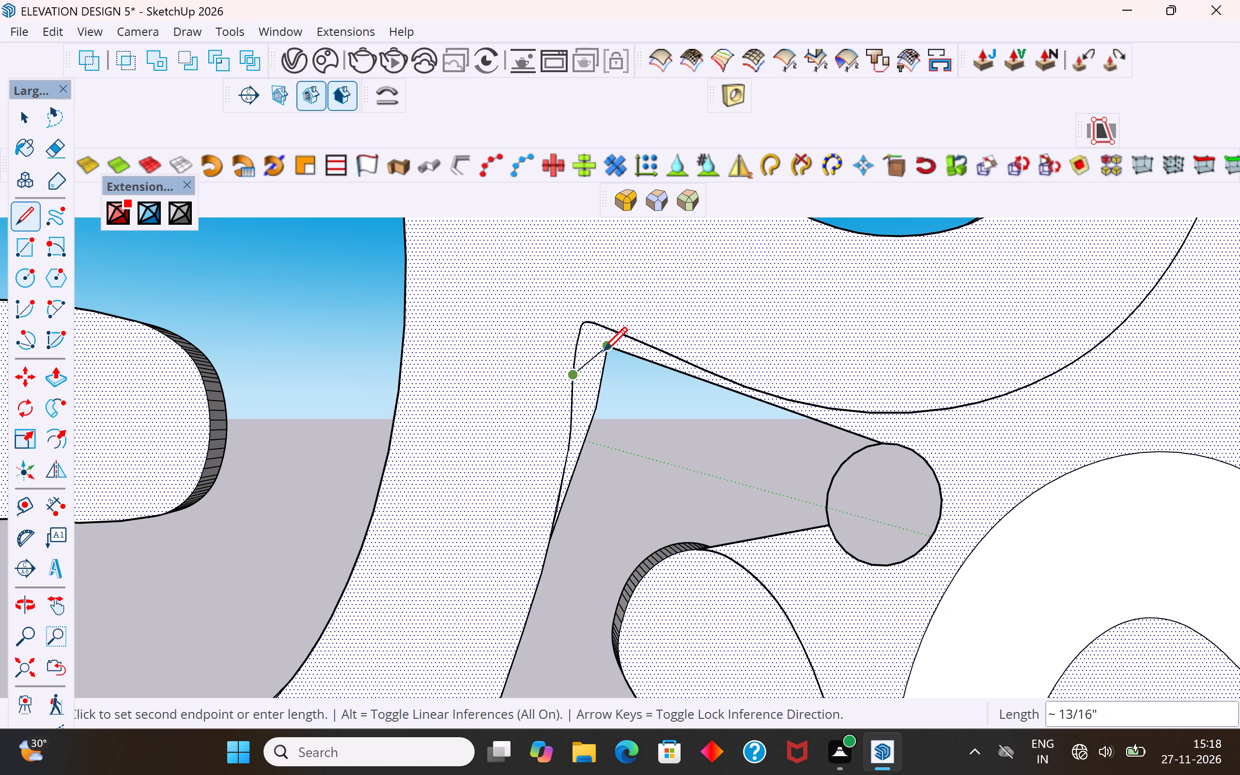
click(553, 534)
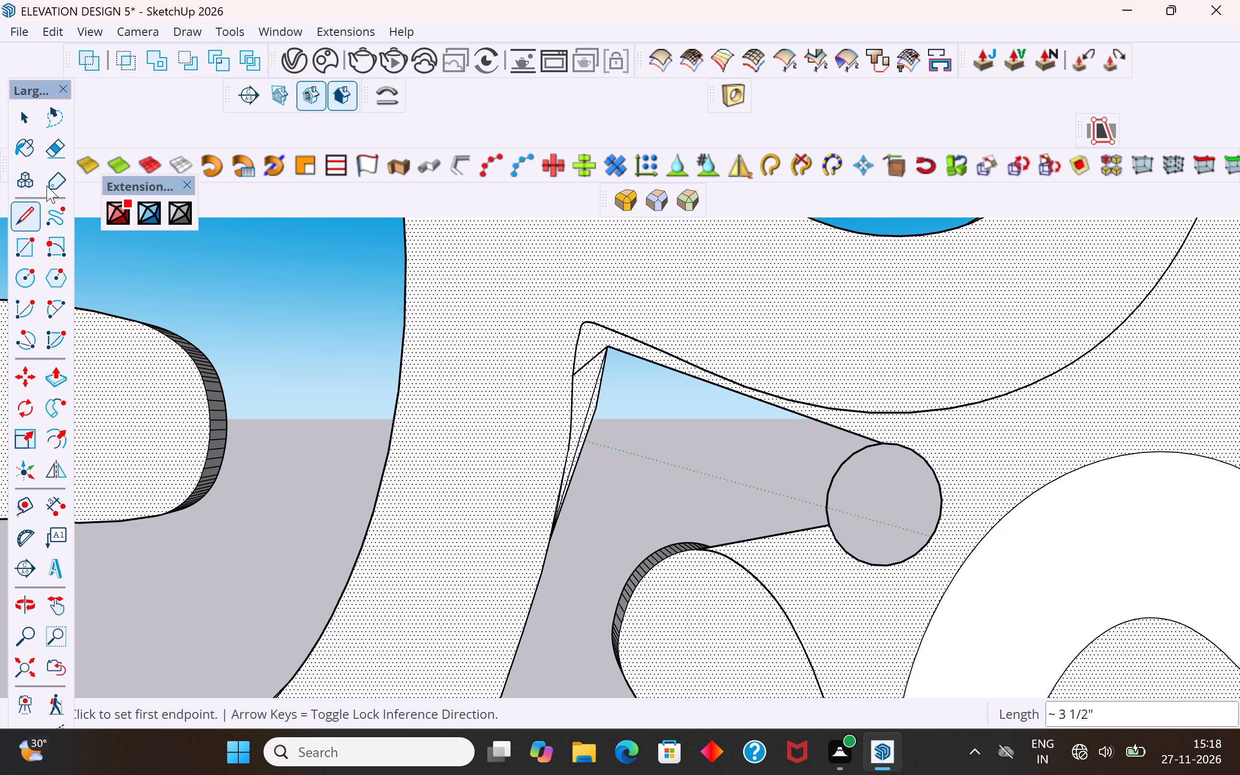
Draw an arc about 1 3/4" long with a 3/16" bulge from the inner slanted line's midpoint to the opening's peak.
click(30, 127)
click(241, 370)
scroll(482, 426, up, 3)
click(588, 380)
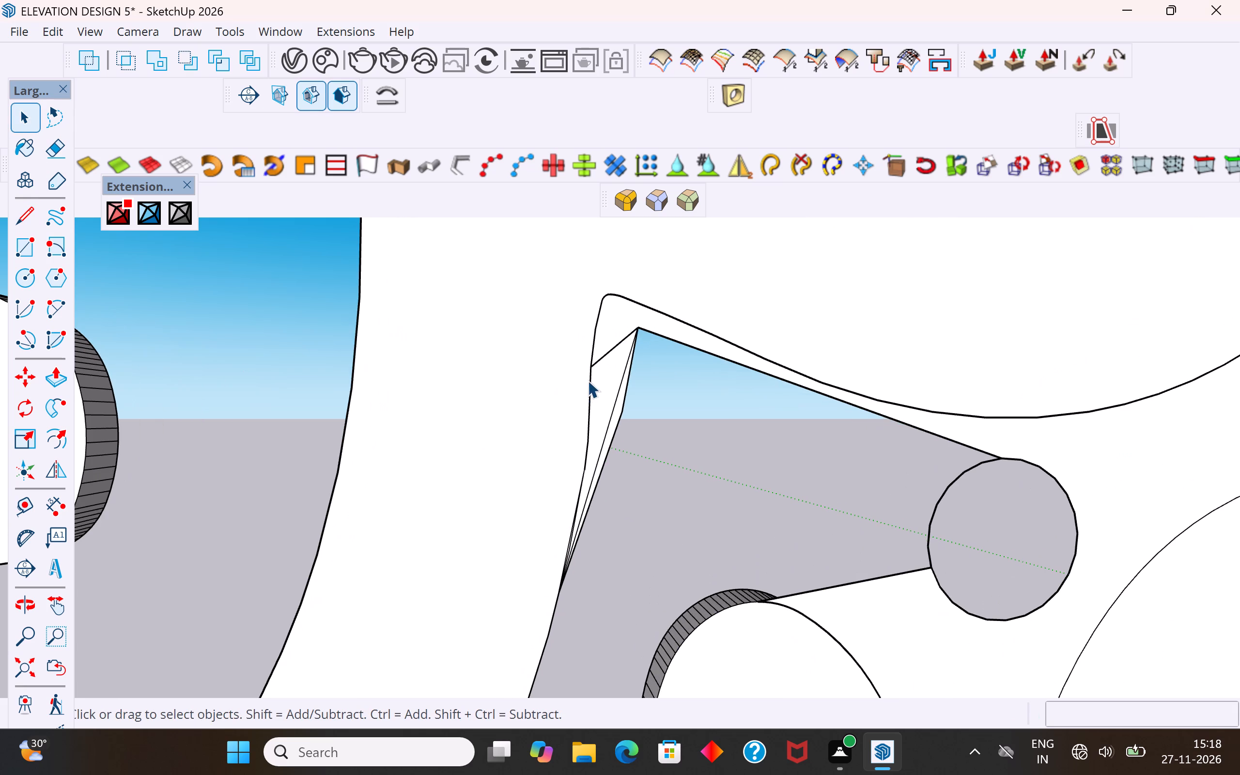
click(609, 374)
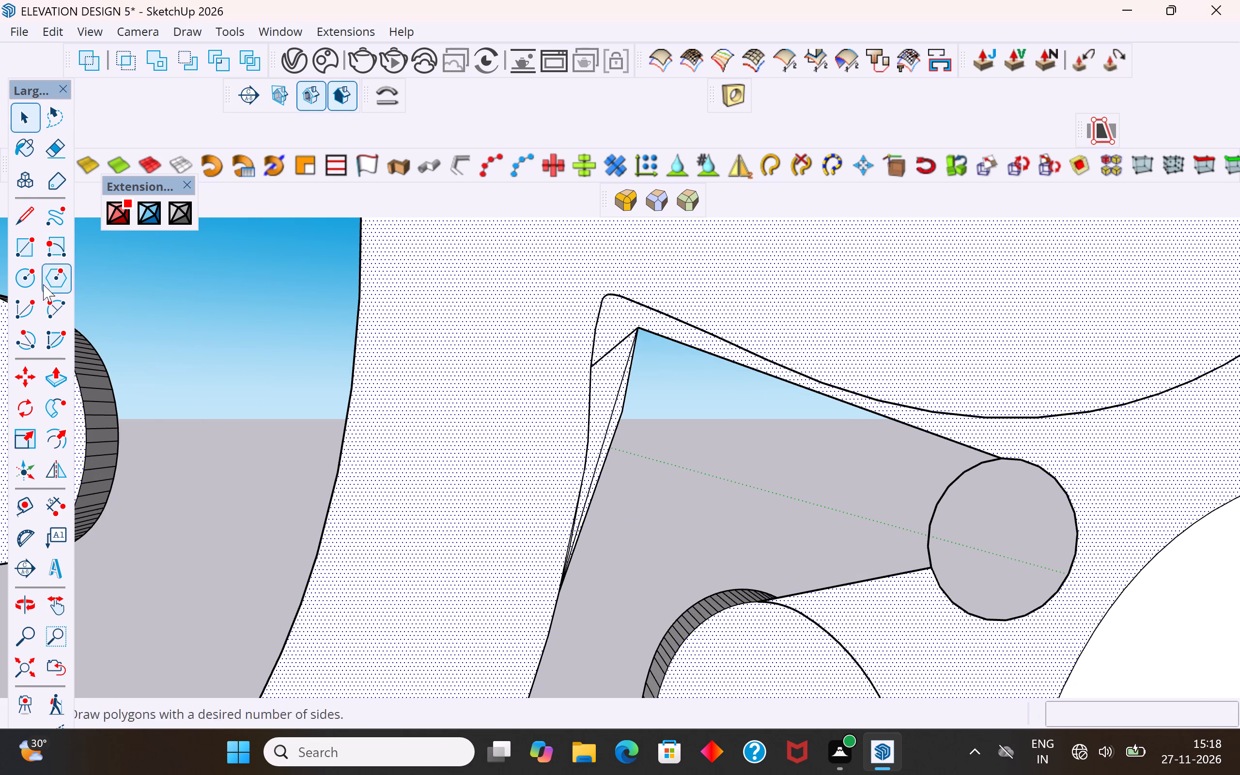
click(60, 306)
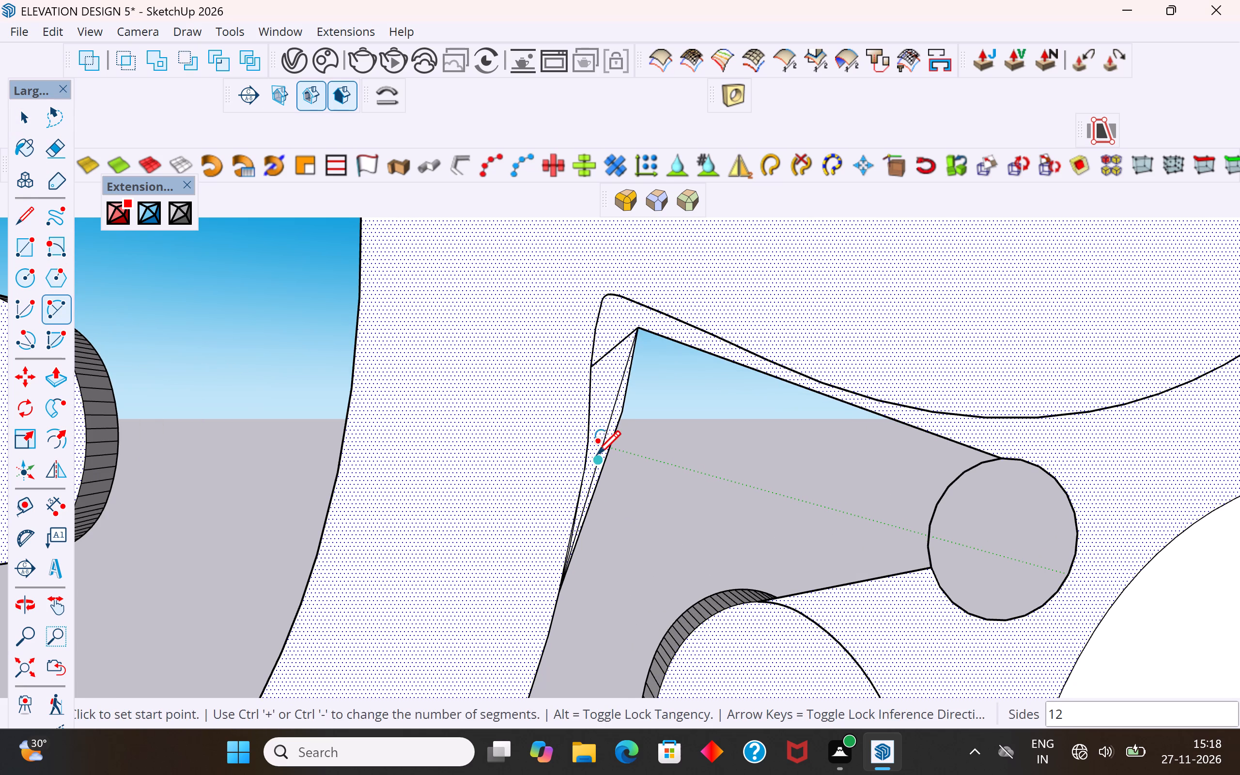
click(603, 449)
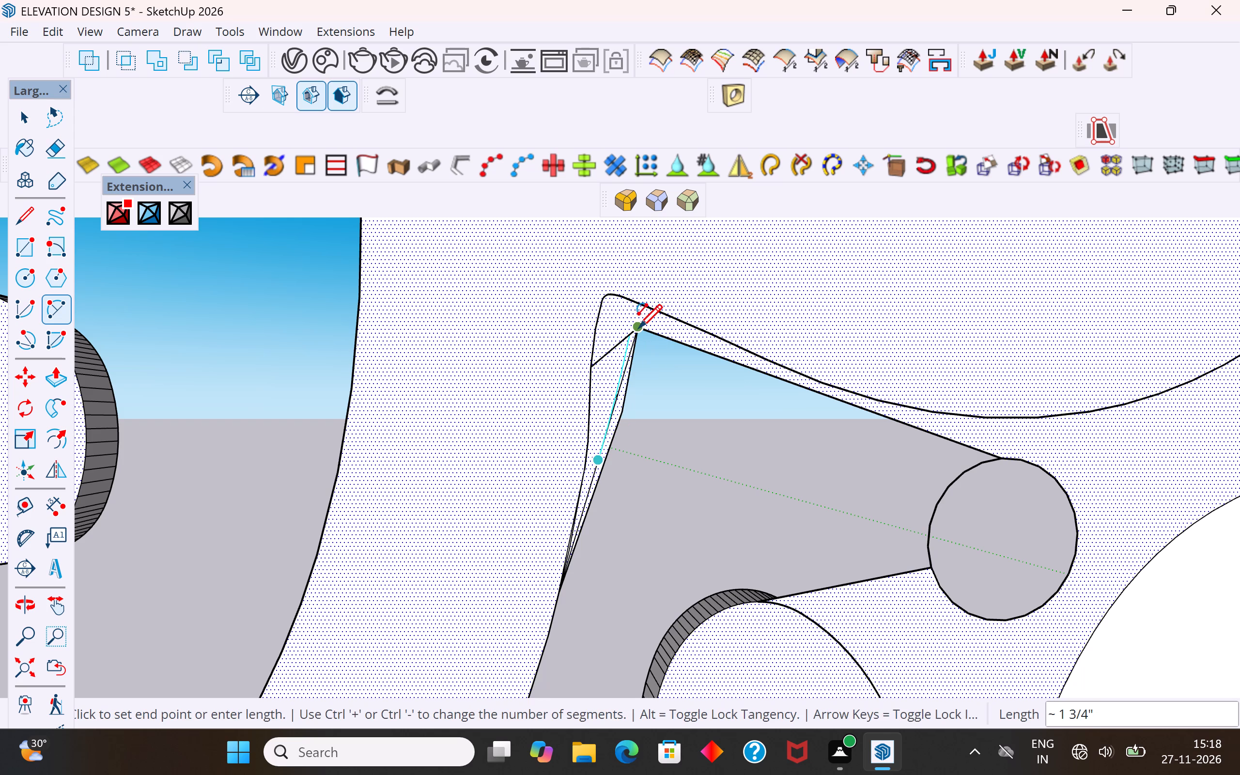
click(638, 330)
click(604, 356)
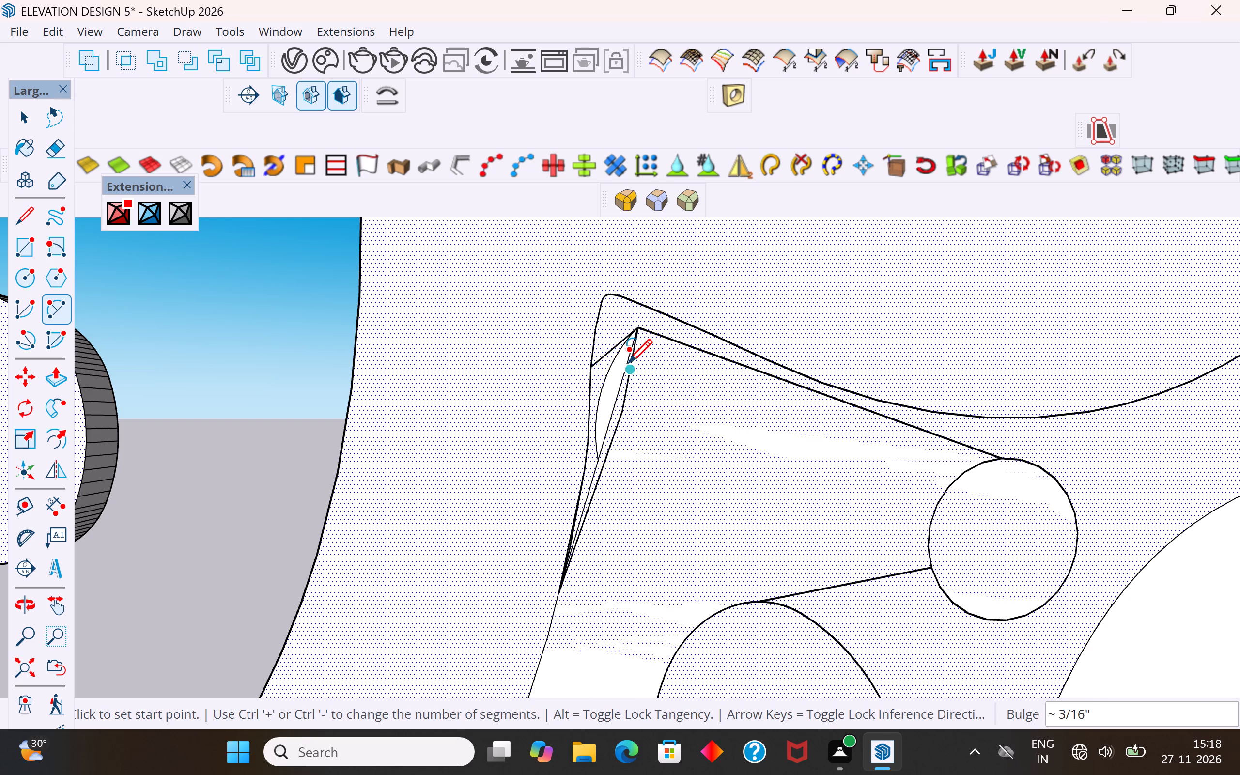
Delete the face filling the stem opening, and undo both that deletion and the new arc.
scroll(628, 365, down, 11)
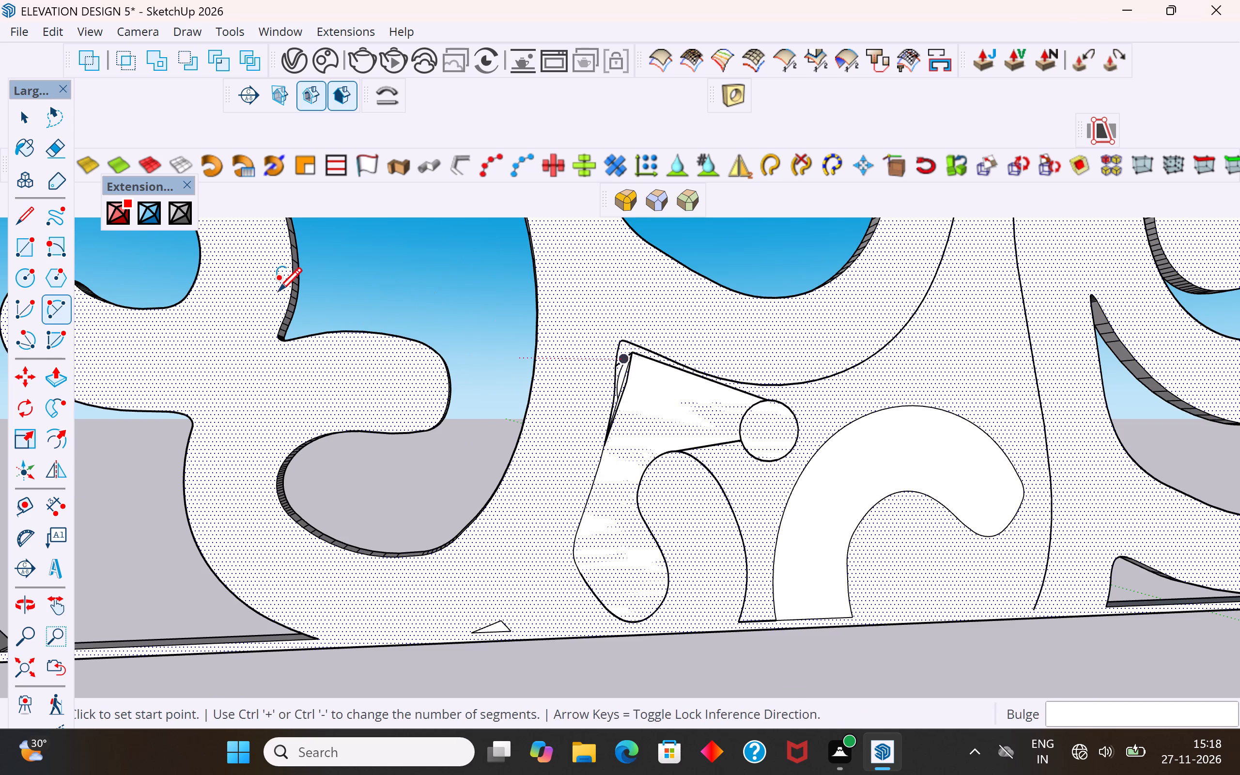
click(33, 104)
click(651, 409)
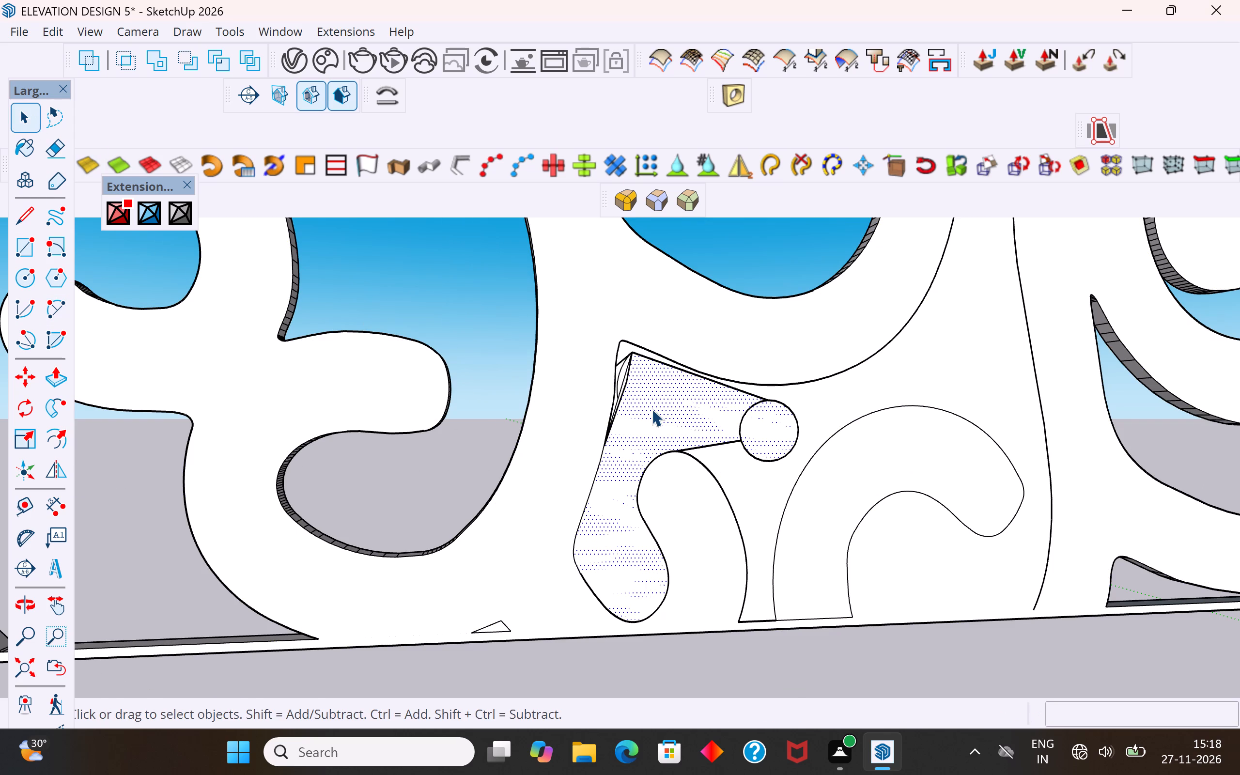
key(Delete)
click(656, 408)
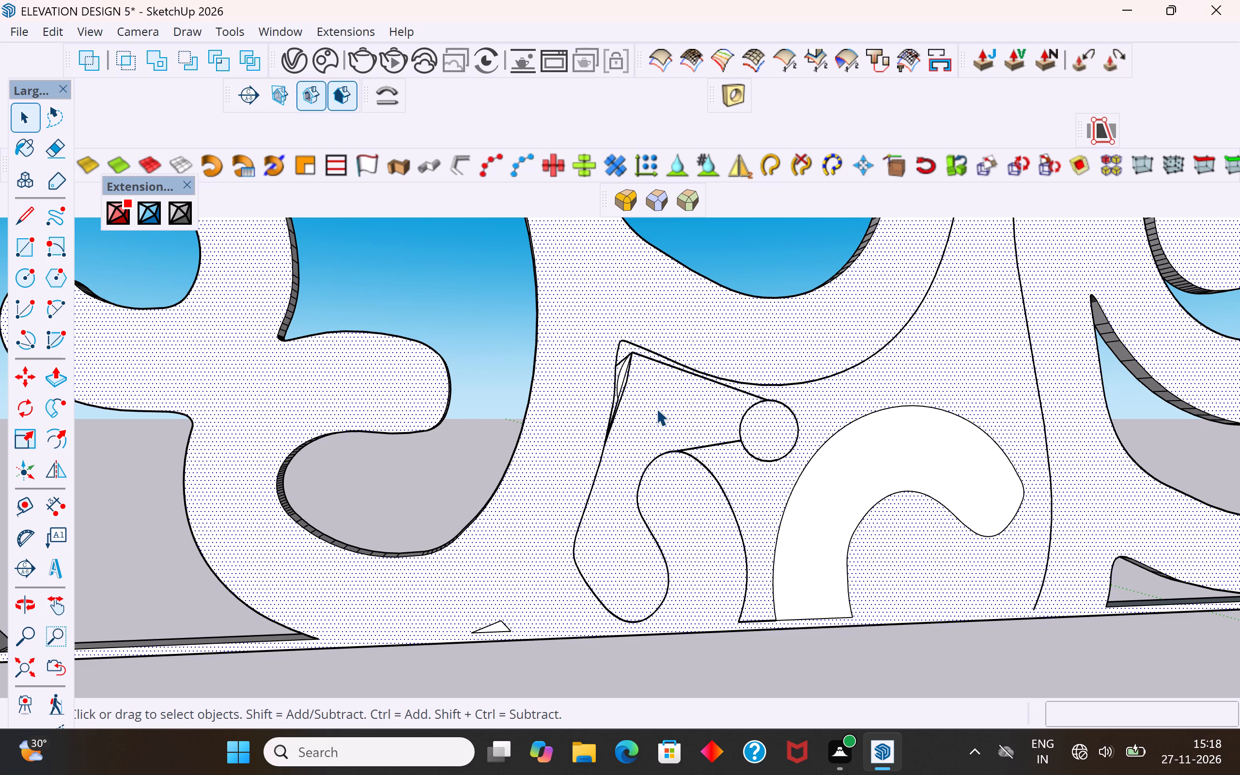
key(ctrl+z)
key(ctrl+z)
Draw a line about 1/2" long from the outer curve's corner across the narrow wedge to the opening's slanted side edge.
scroll(622, 355, up, 2)
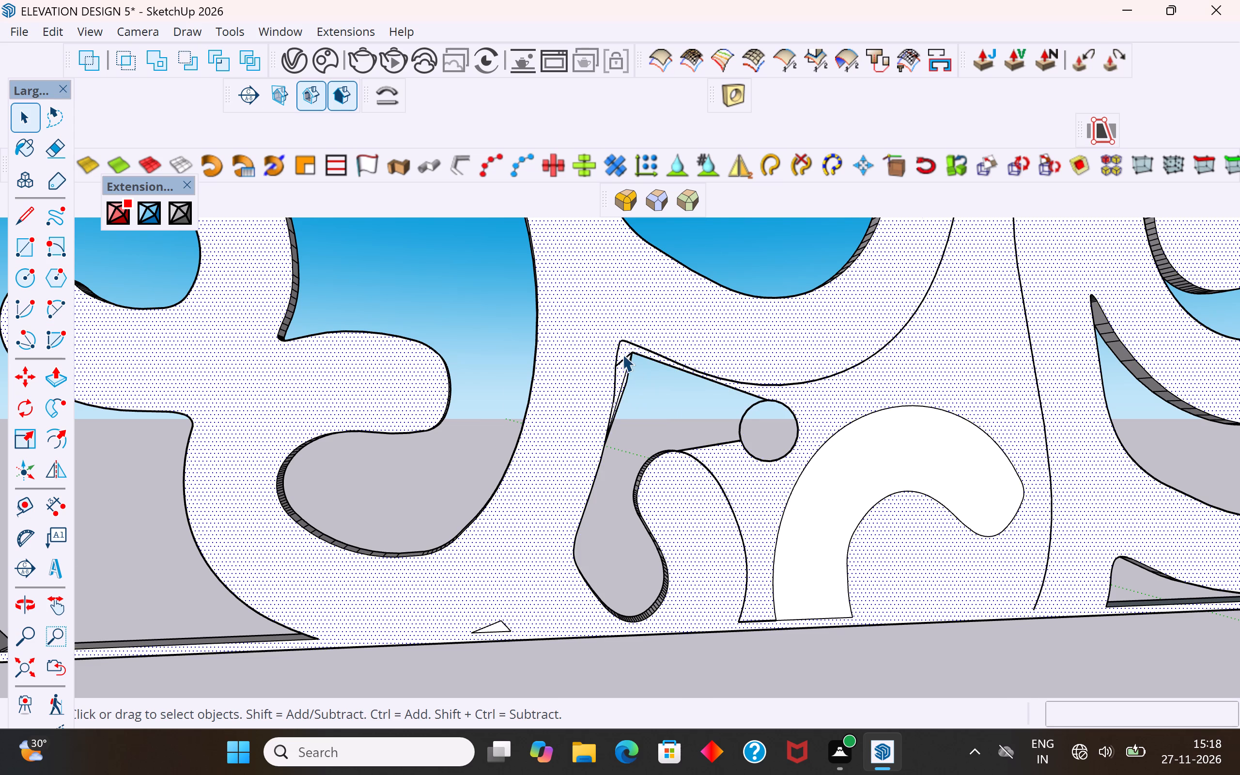
scroll(622, 354, up, 15)
click(623, 390)
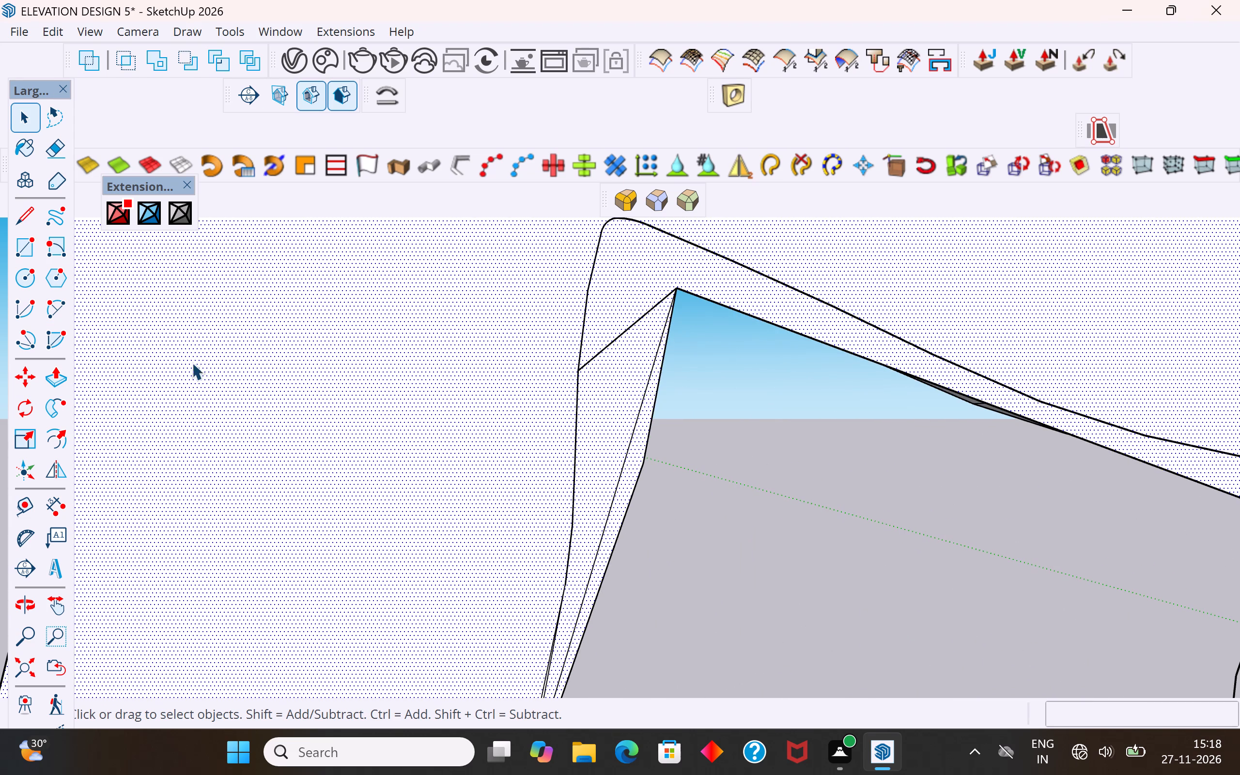
click(25, 224)
click(581, 369)
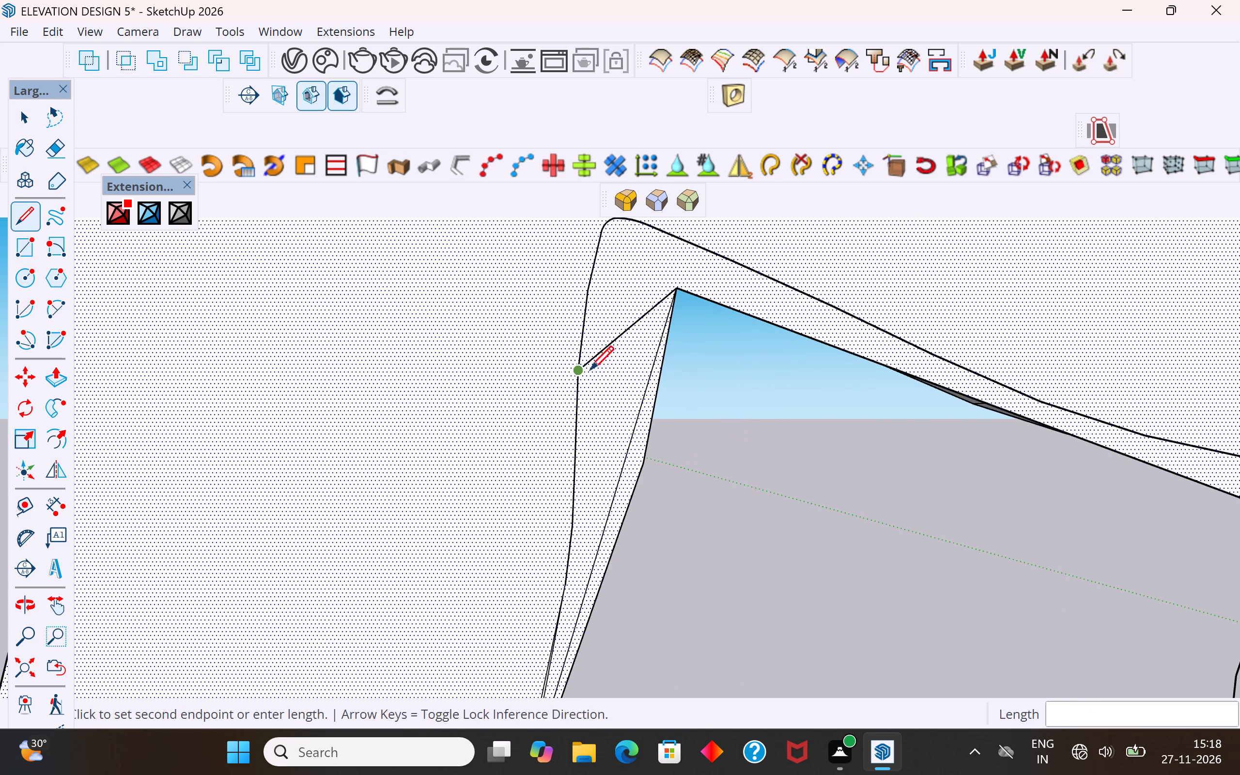
click(651, 416)
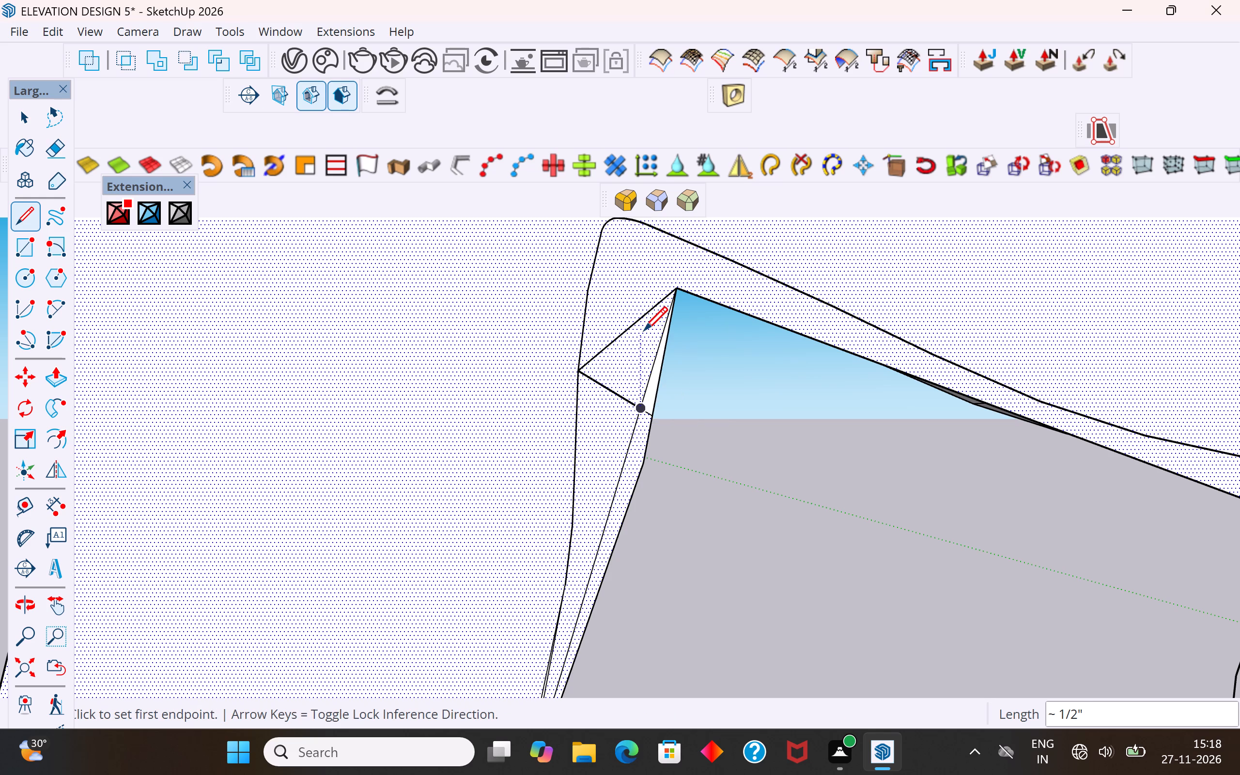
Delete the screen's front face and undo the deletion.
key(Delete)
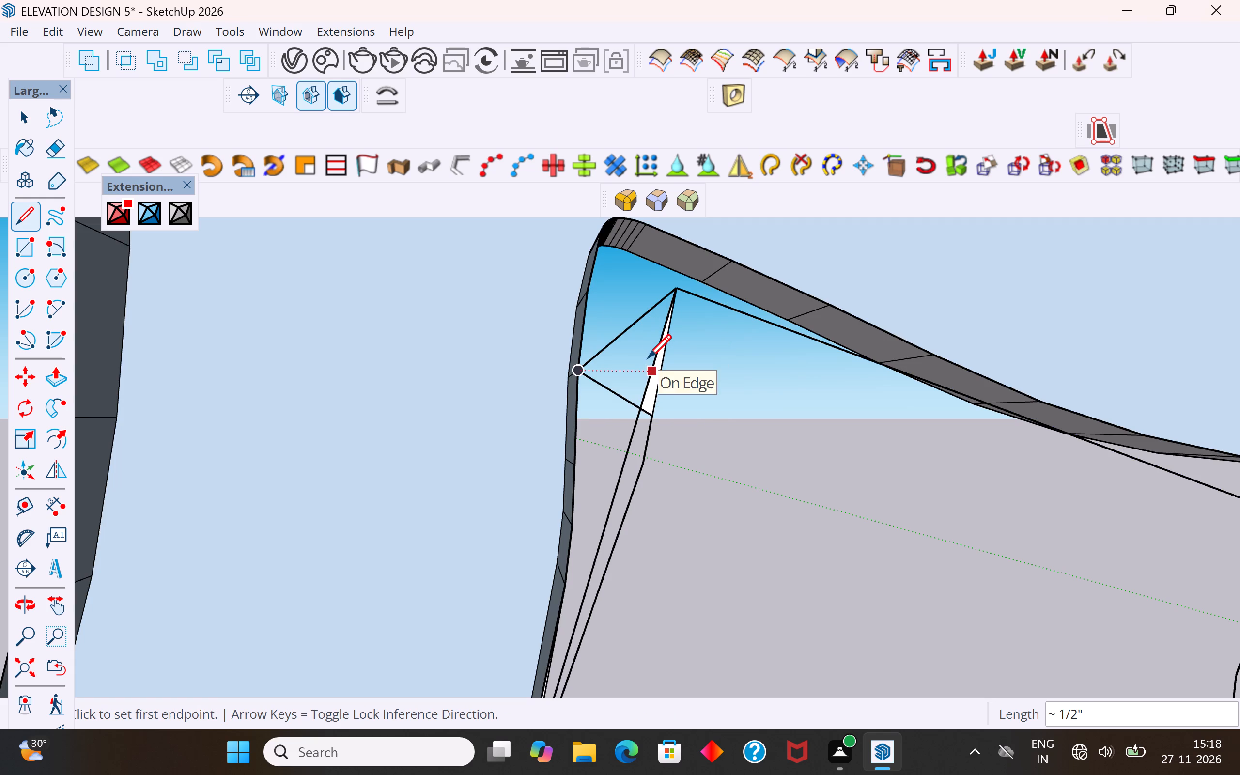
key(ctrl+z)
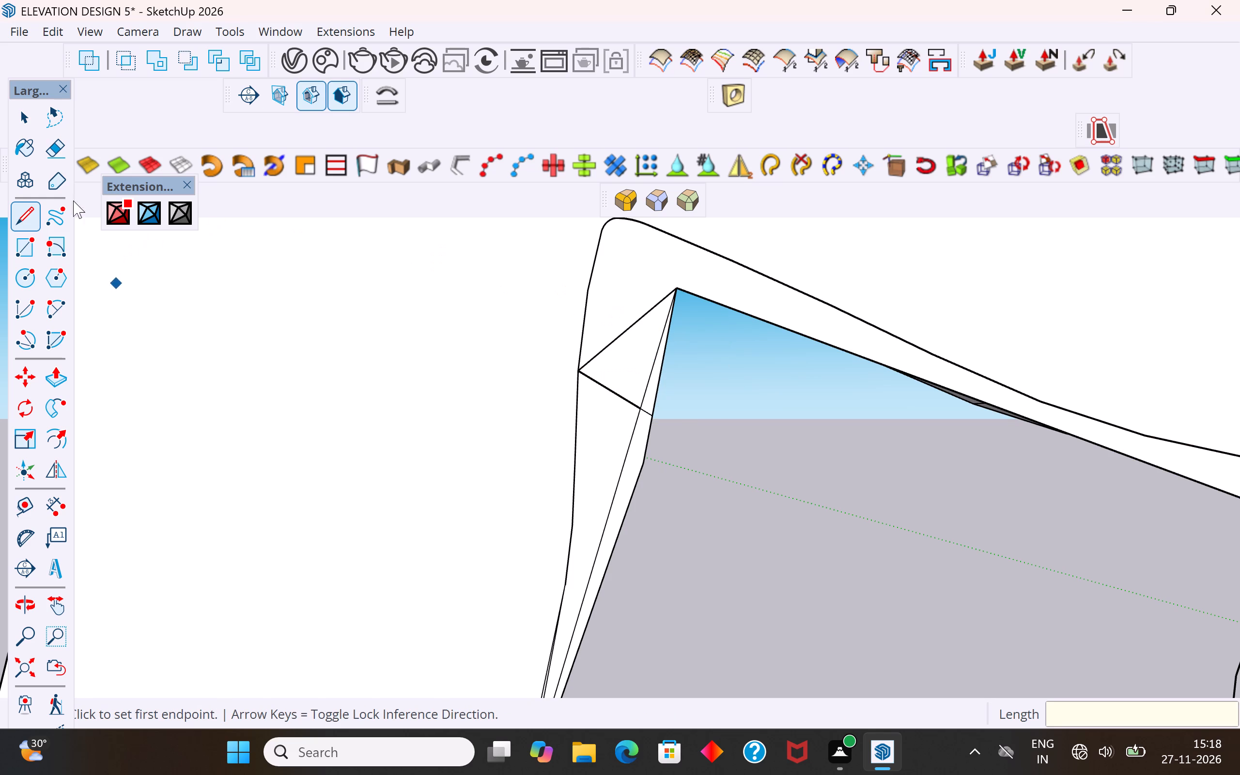
Examine the scrollwork screen against the whole house elevation, then its upper band from the front and back.
click(23, 105)
click(654, 491)
middle_drag(708, 496, 1239, 539)
scroll(844, 548, down, 20)
scroll(844, 548, down, 7)
middle_drag(760, 536, 1056, 526)
scroll(913, 507, down, 1)
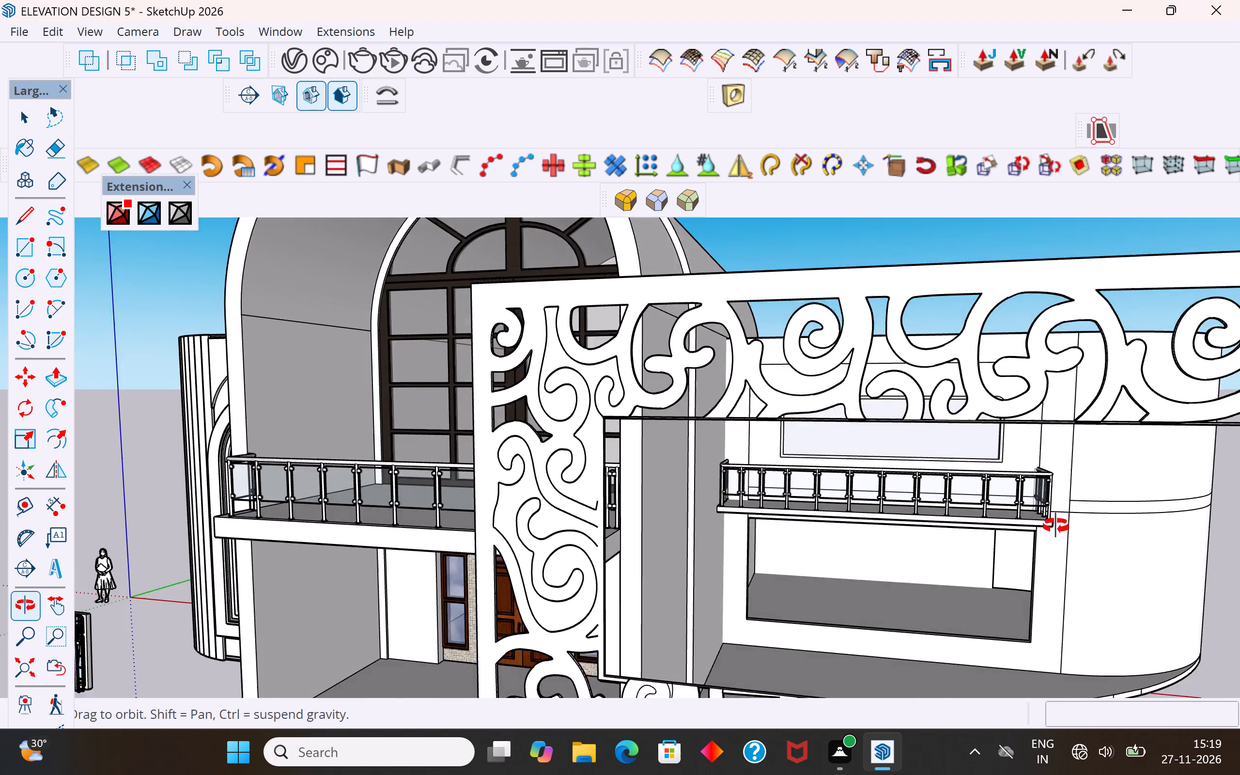
middle_drag(1056, 526, 1055, 552)
scroll(709, 516, down, 6)
middle_drag(808, 575, 863, 523)
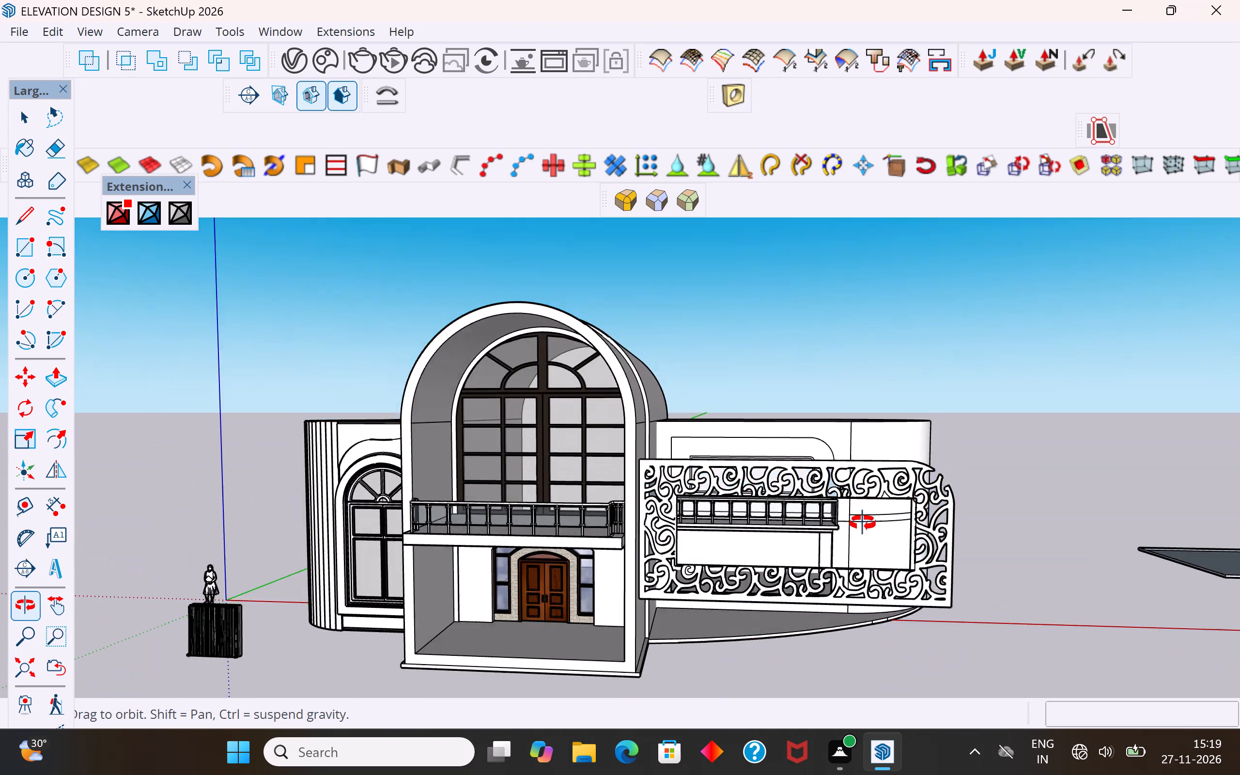
middle_drag(863, 523, 961, 568)
scroll(813, 488, up, 20)
scroll(813, 488, up, 3)
middle_drag(915, 495, 821, 483)
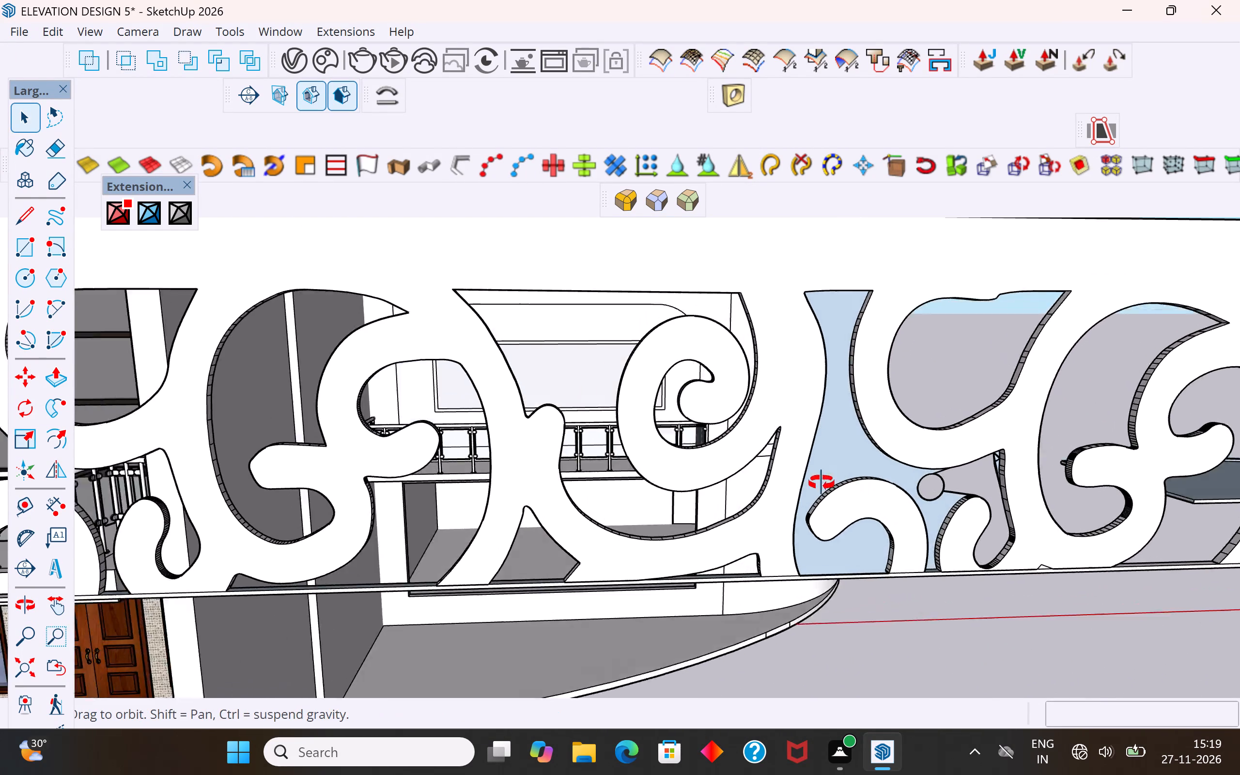
middle_drag(821, 483, 785, 483)
scroll(932, 529, up, 4)
triple_click(907, 471)
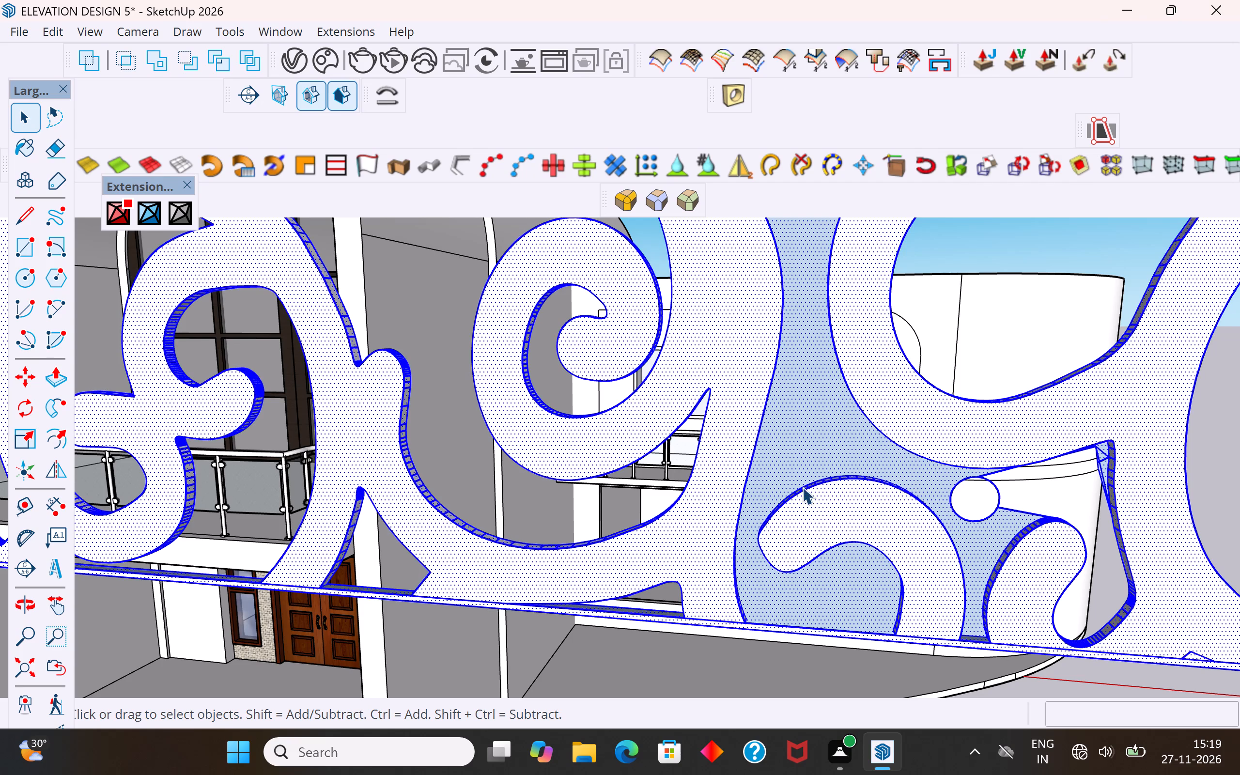
click(807, 420)
Draw a tapering four-sided closed outline down the middle of the flared stem, with a lower edge about 1 5/16" long.
middle_drag(874, 437, 266, 578)
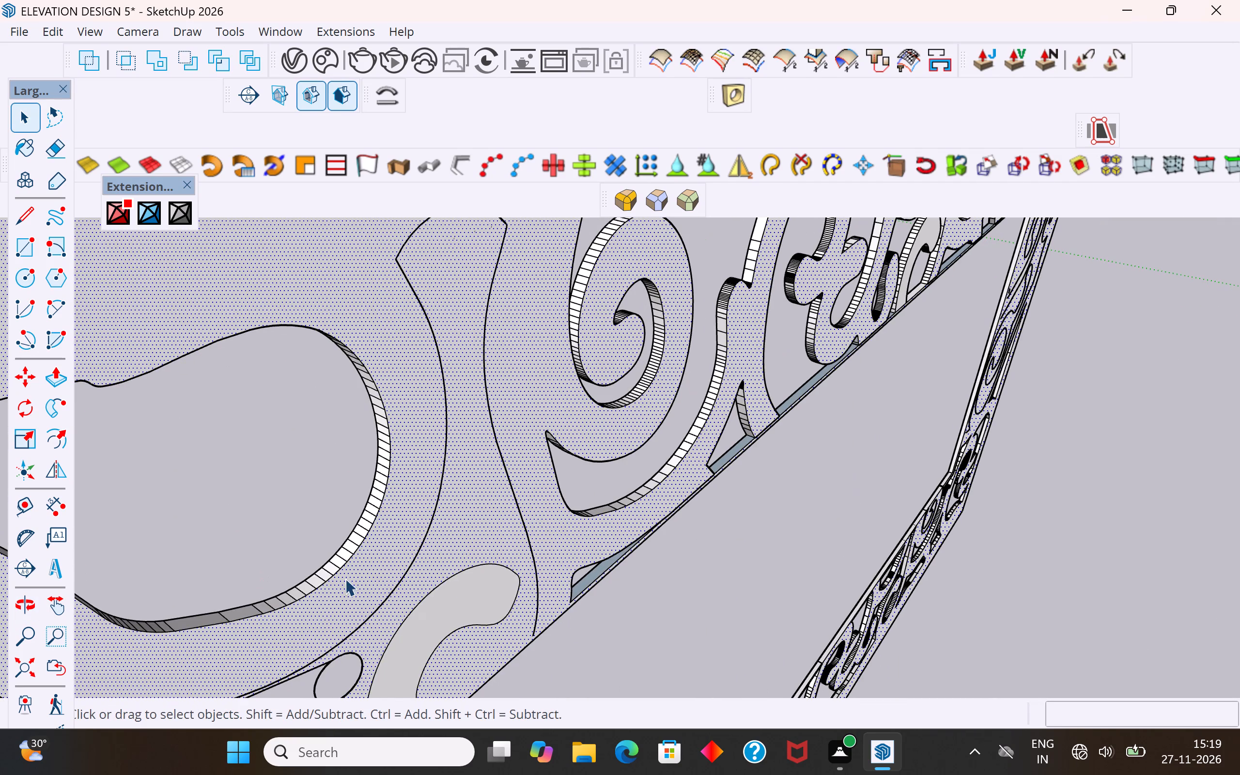
scroll(465, 519, down, 10)
middle_drag(478, 525, 386, 485)
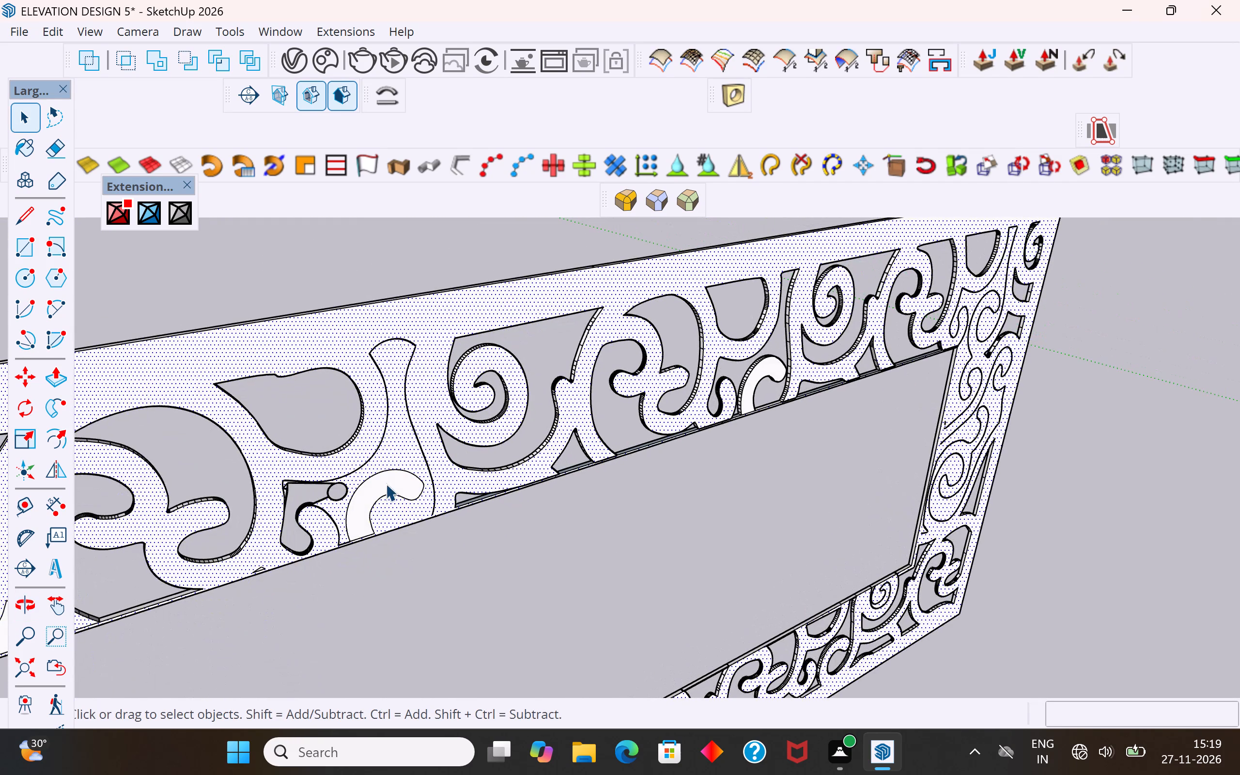
scroll(374, 347, up, 6)
scroll(402, 389, up, 3)
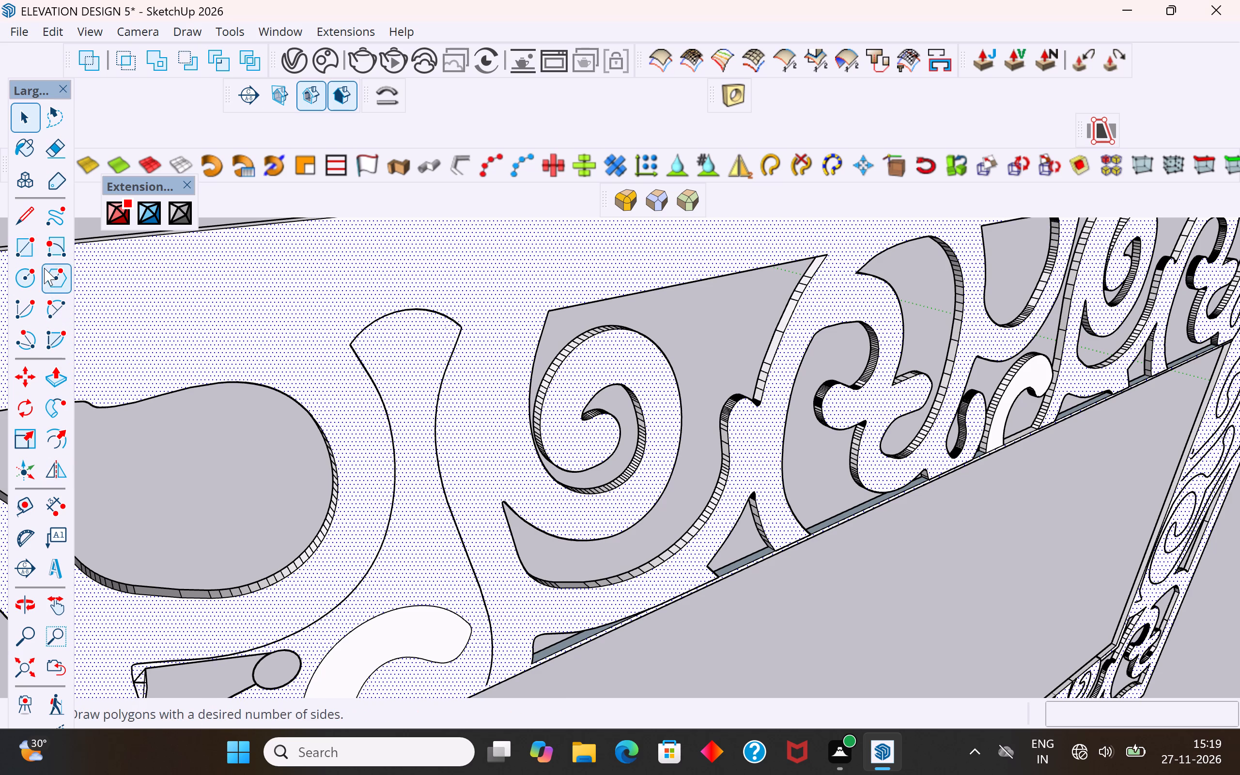
click(28, 219)
click(411, 572)
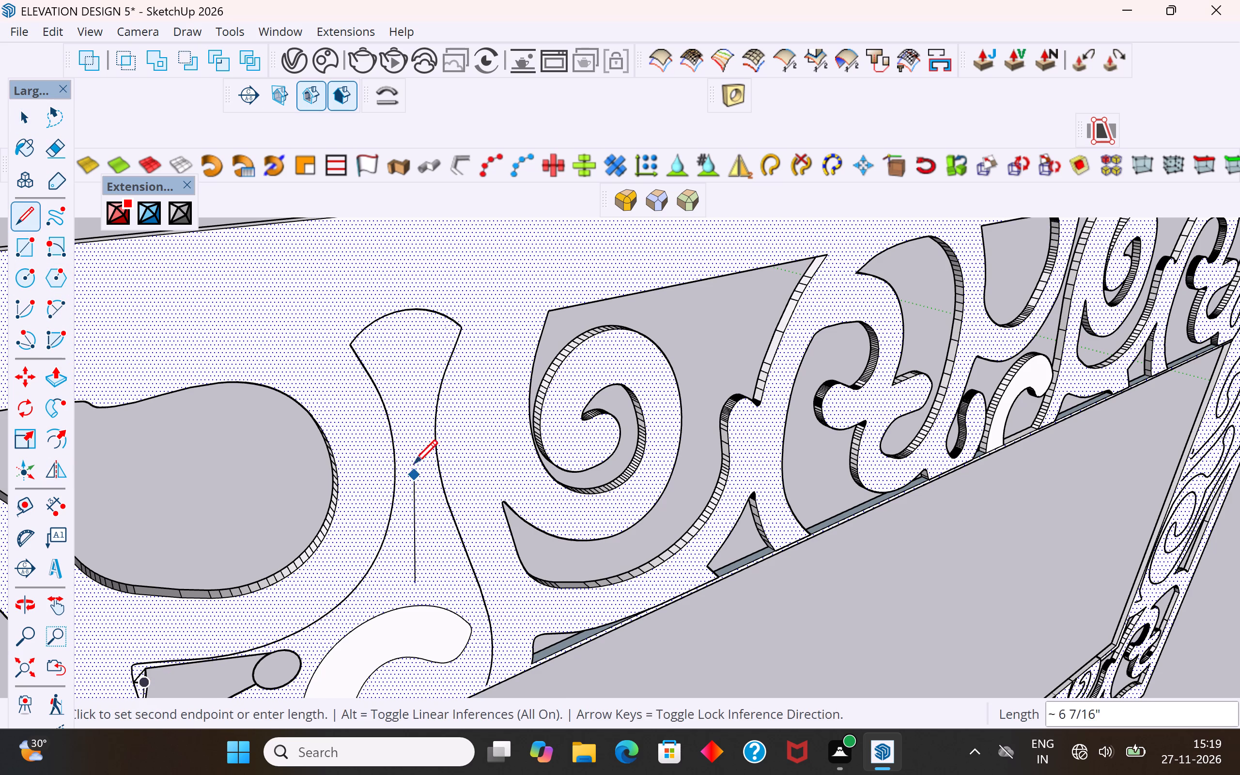
click(385, 346)
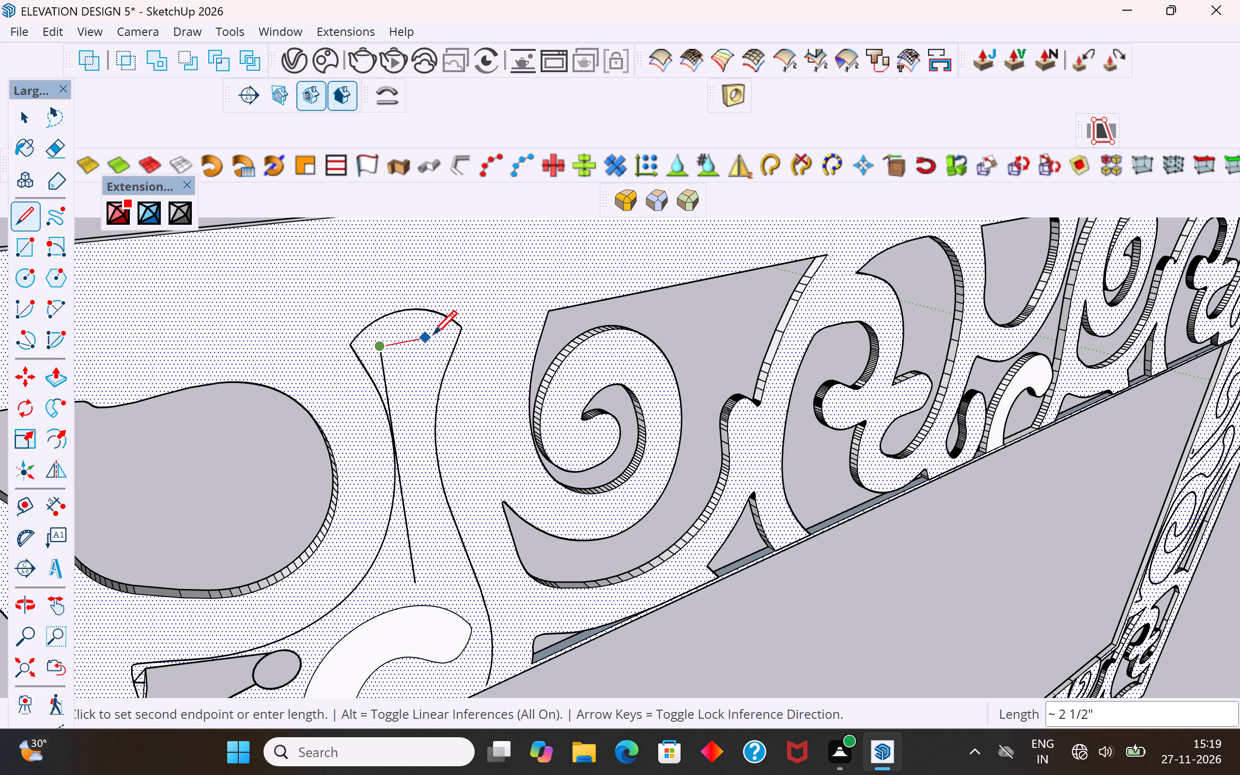
click(433, 336)
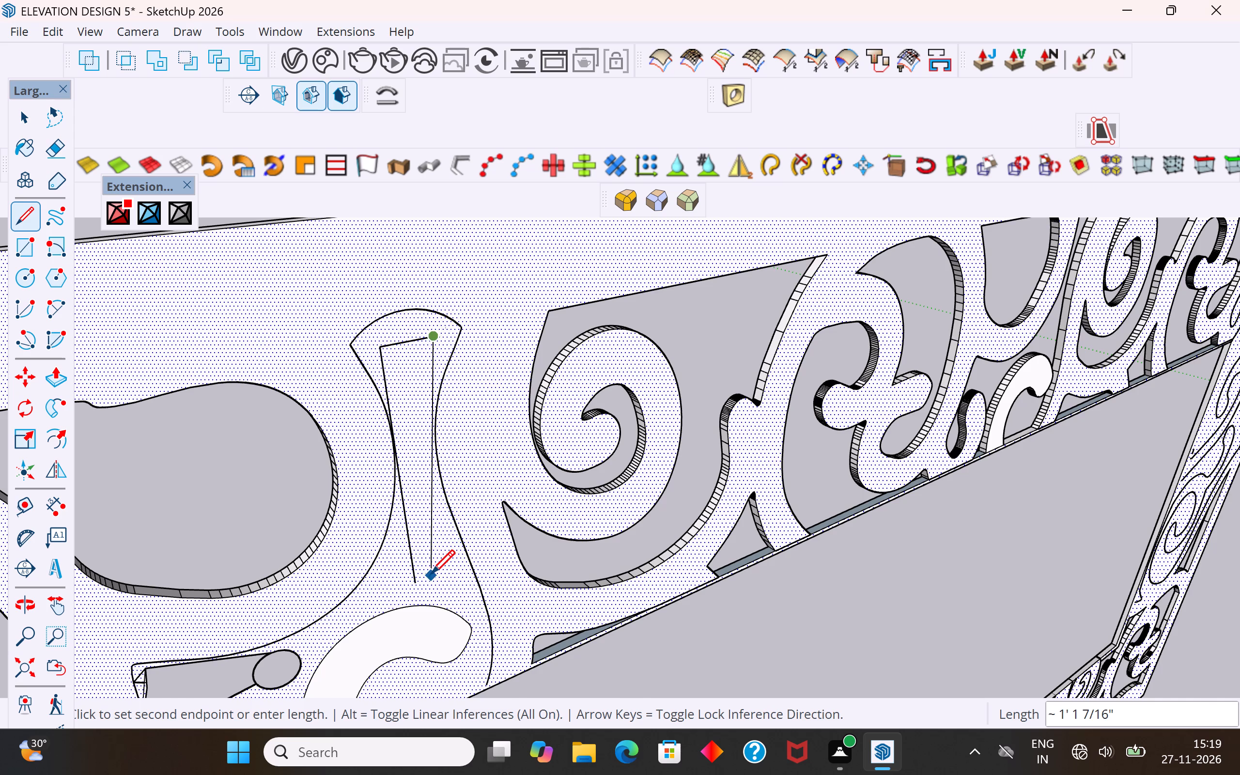
scroll(431, 576, up, 6)
click(437, 560)
click(403, 590)
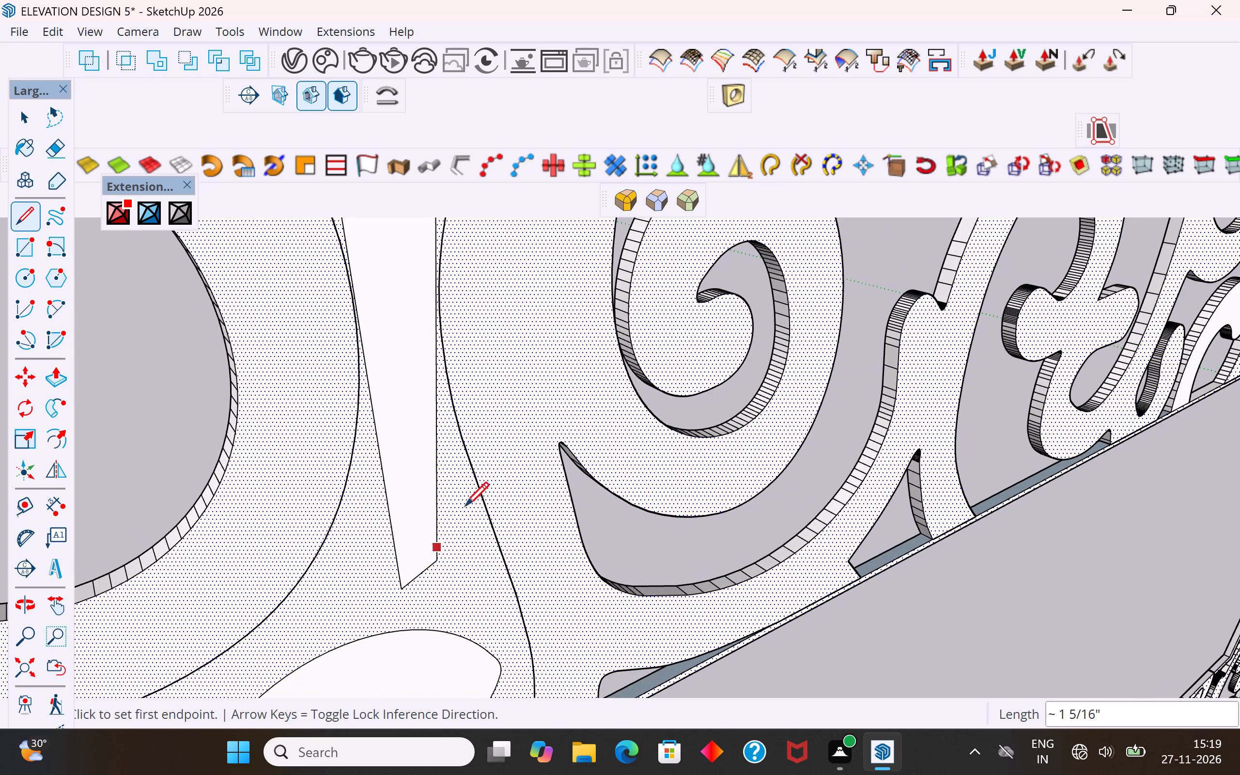
Delete the face inside the tapering outline to cut a slot through the flared stem.
click(30, 134)
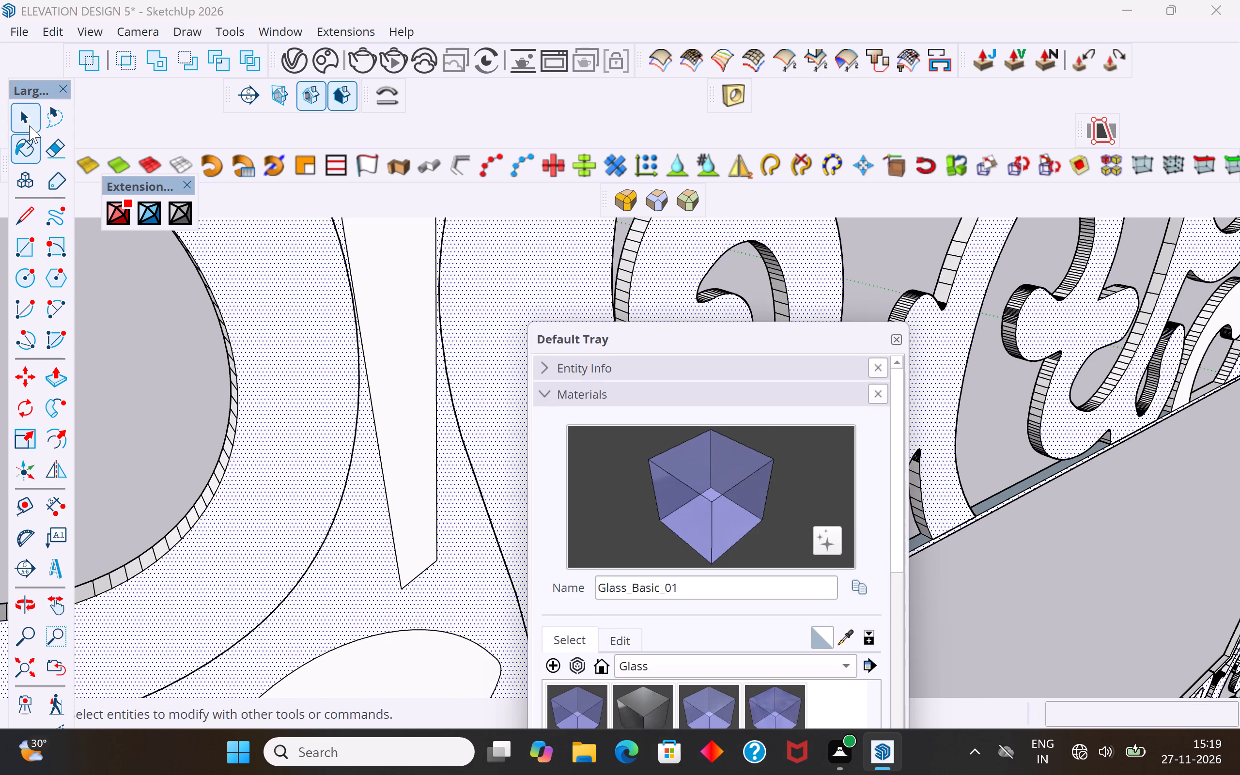
click(893, 341)
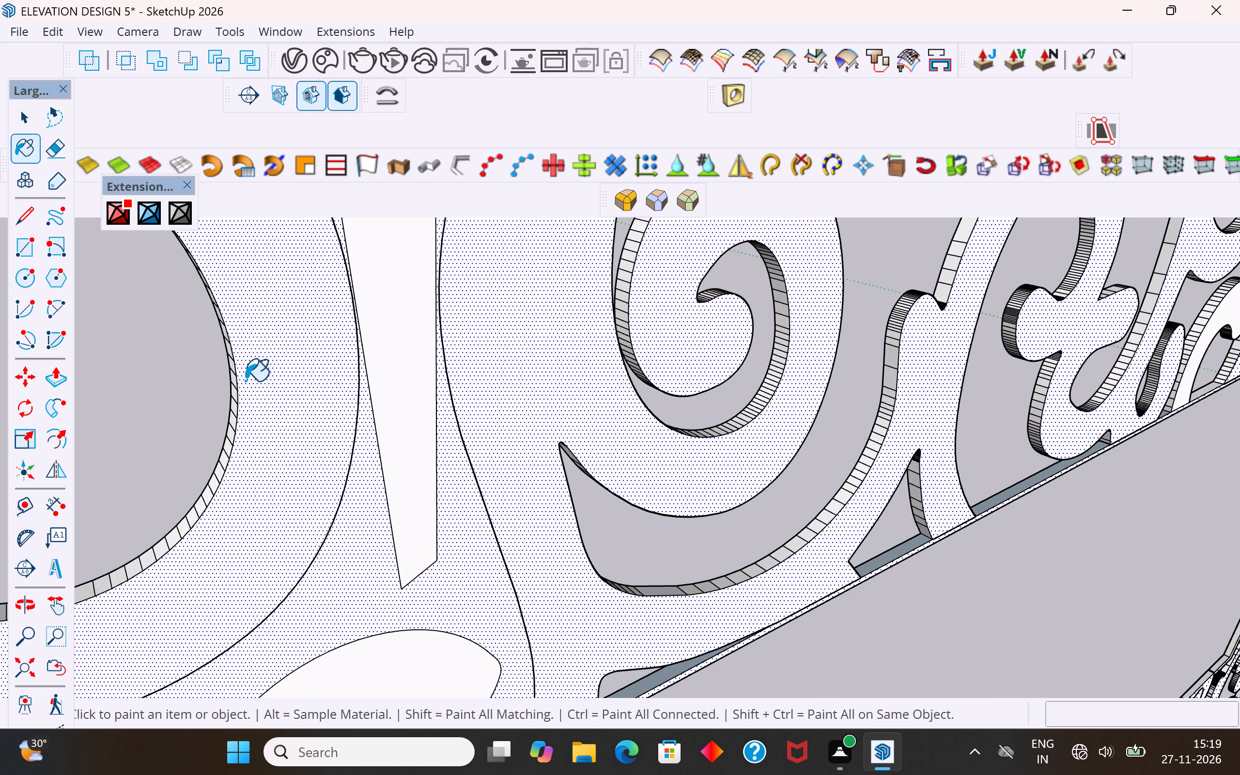
click(26, 113)
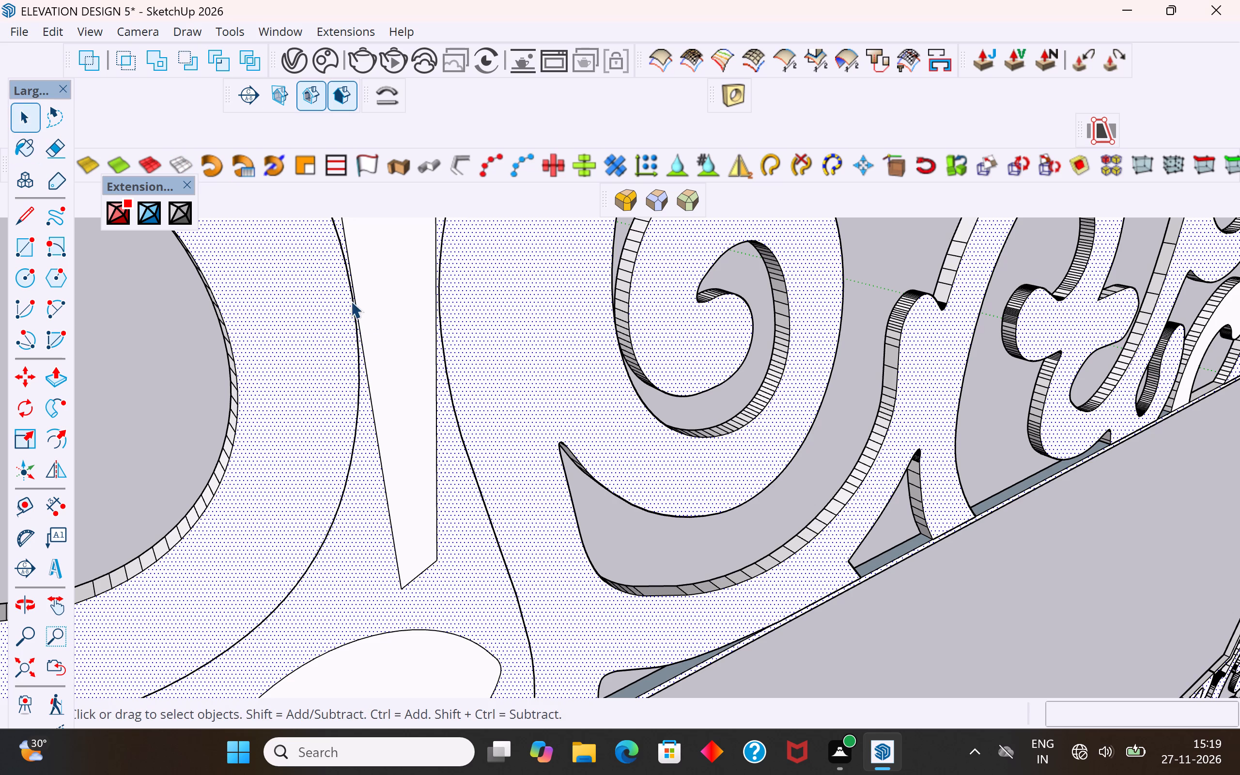
click(395, 324)
key(Delete)
Examine the slotted stem and its neighbouring curls within the screen's upper band.
scroll(372, 384, down, 5)
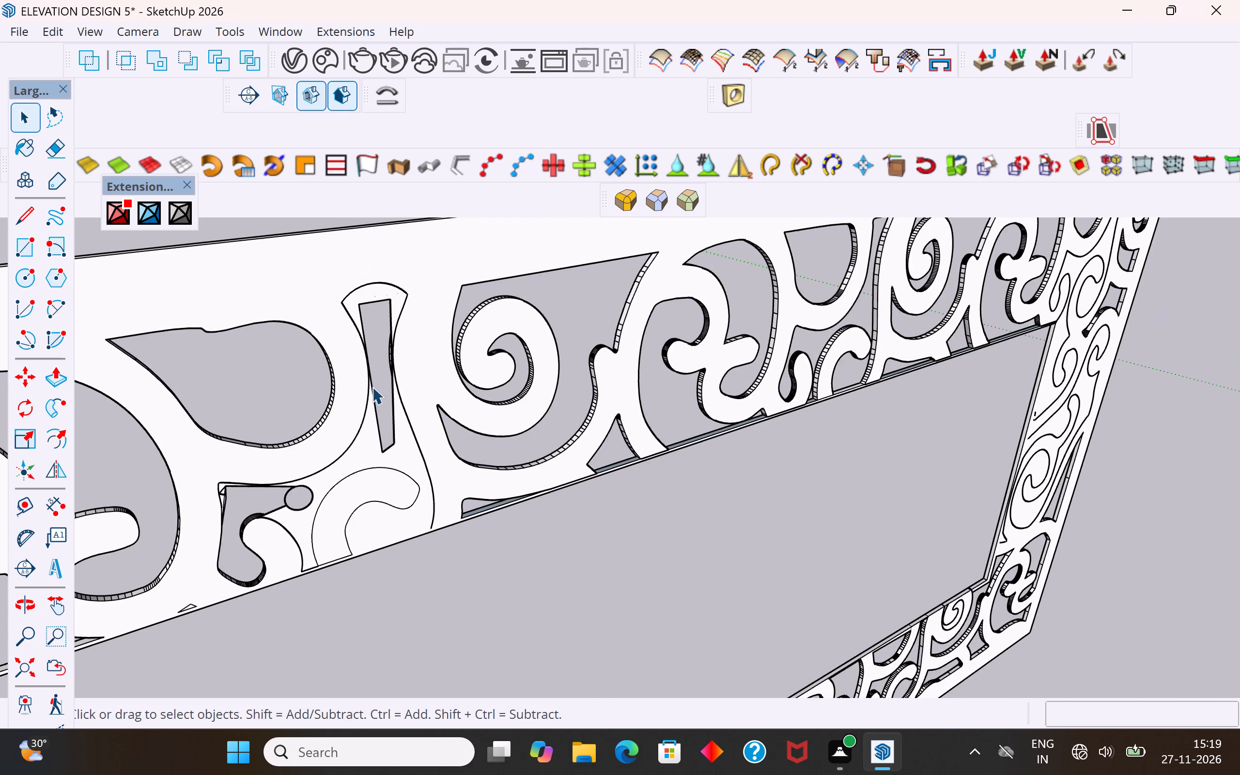
middle_drag(389, 413, 340, 384)
scroll(341, 410, up, 6)
click(357, 388)
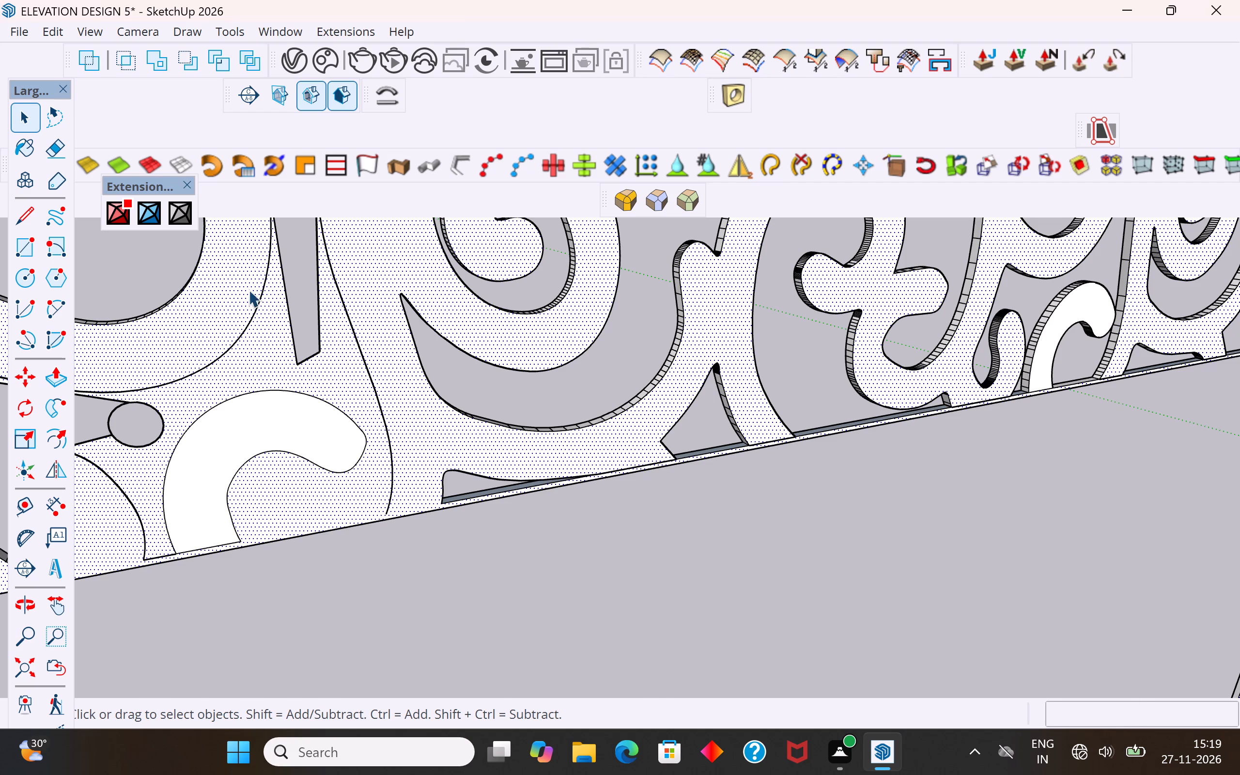
scroll(764, 513, down, 5)
middle_drag(795, 526, 653, 456)
scroll(630, 494, up, 5)
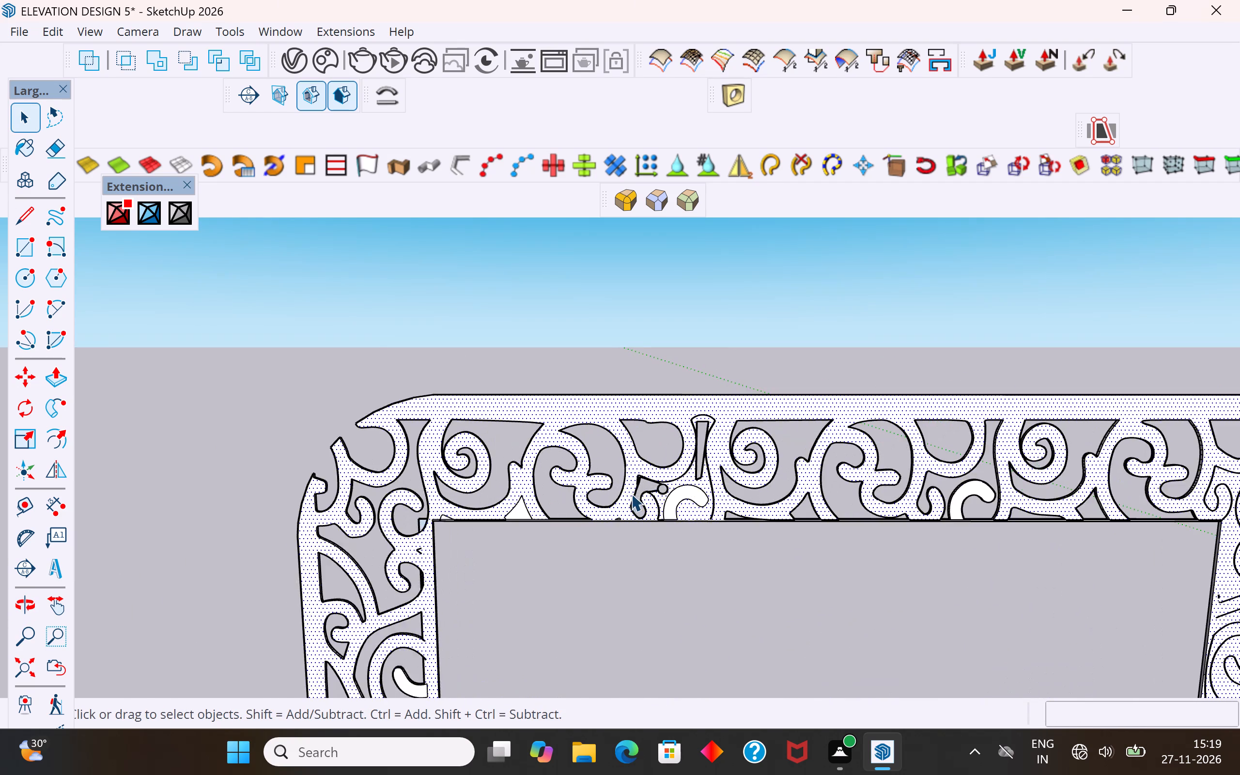
Draw a closed branch outline joining the small circle to the stem slot, with upper edge about 6 1/16" and lower edge about 6 7/8".
scroll(546, 520, up, 7)
middle_drag(555, 512, 665, 484)
scroll(824, 500, up, 3)
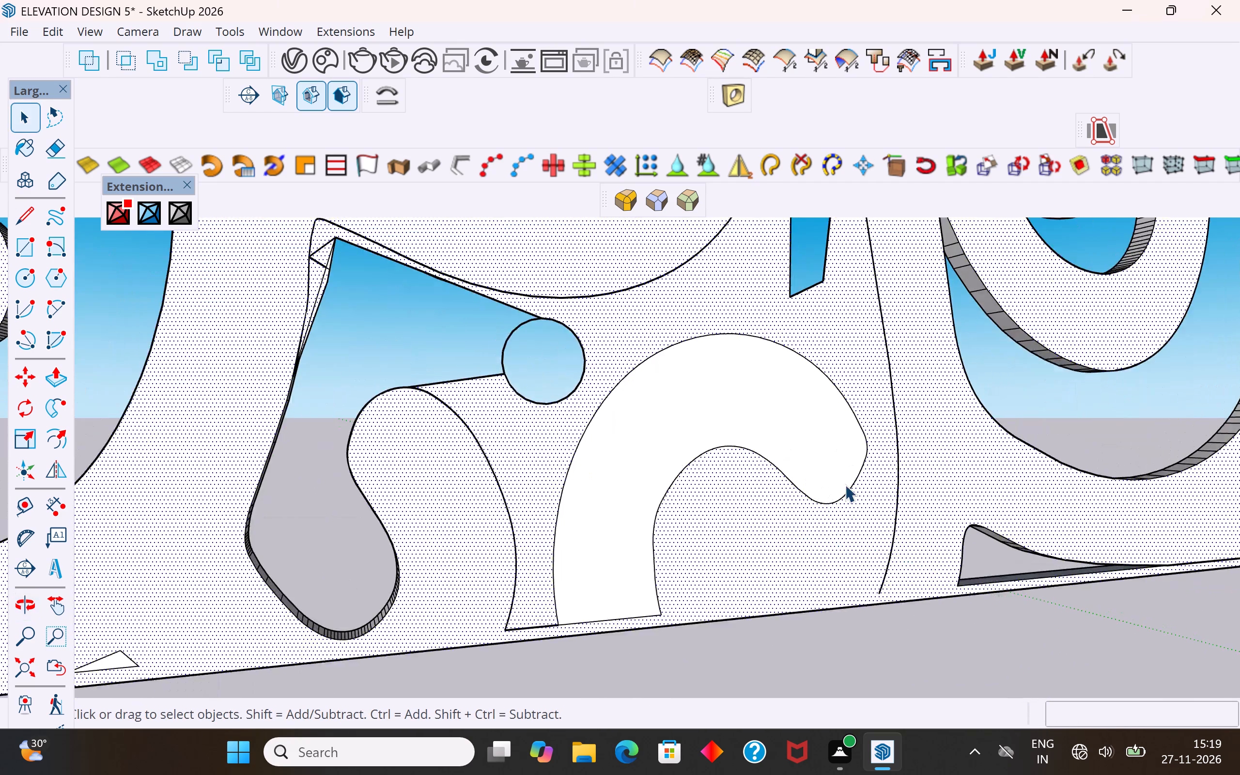
scroll(845, 484, up, 1)
scroll(730, 538, down, 4)
middle_drag(815, 515, 745, 477)
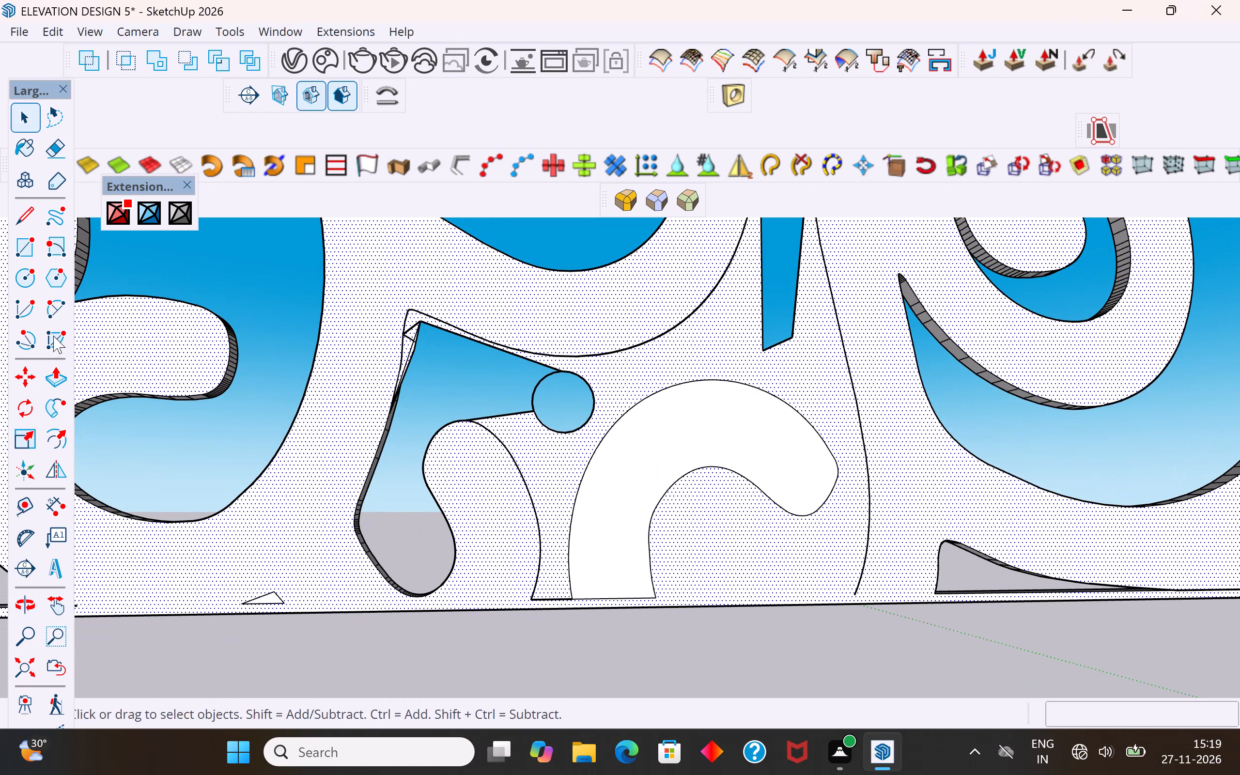
click(24, 215)
click(554, 375)
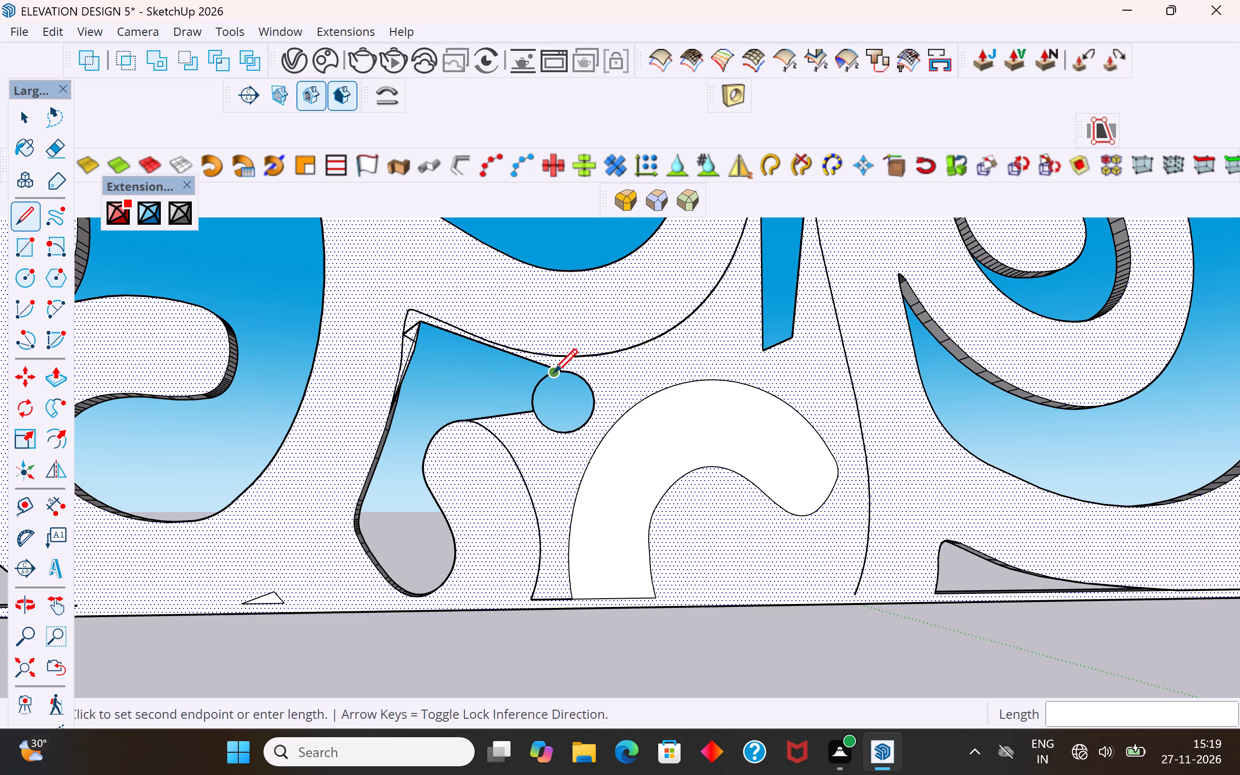
click(646, 361)
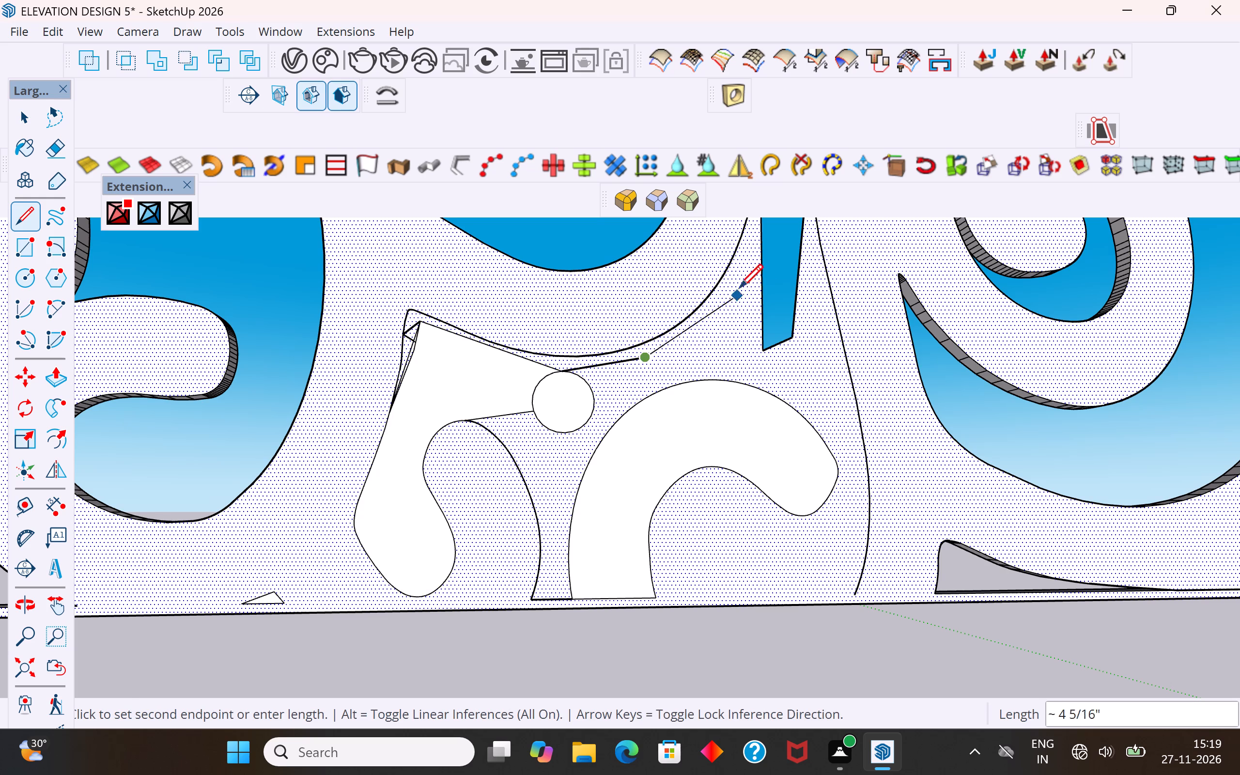
click(761, 257)
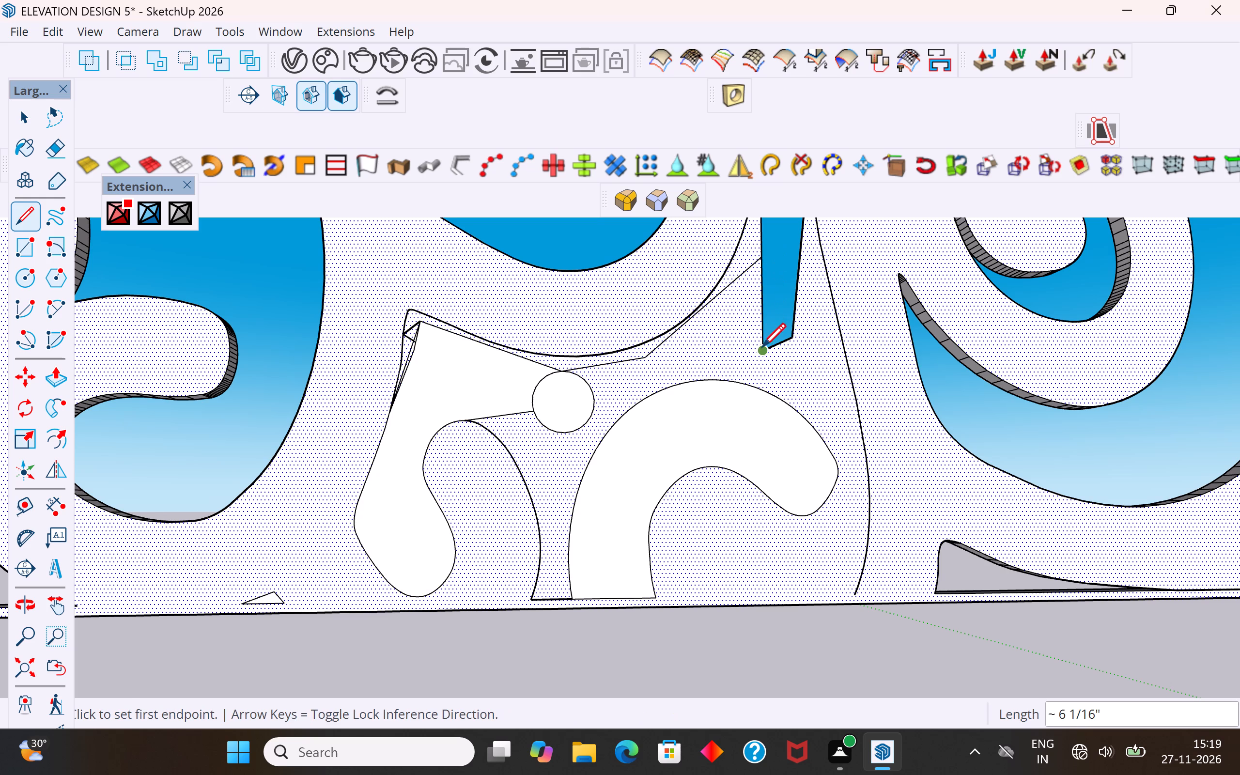
click(761, 353)
click(591, 409)
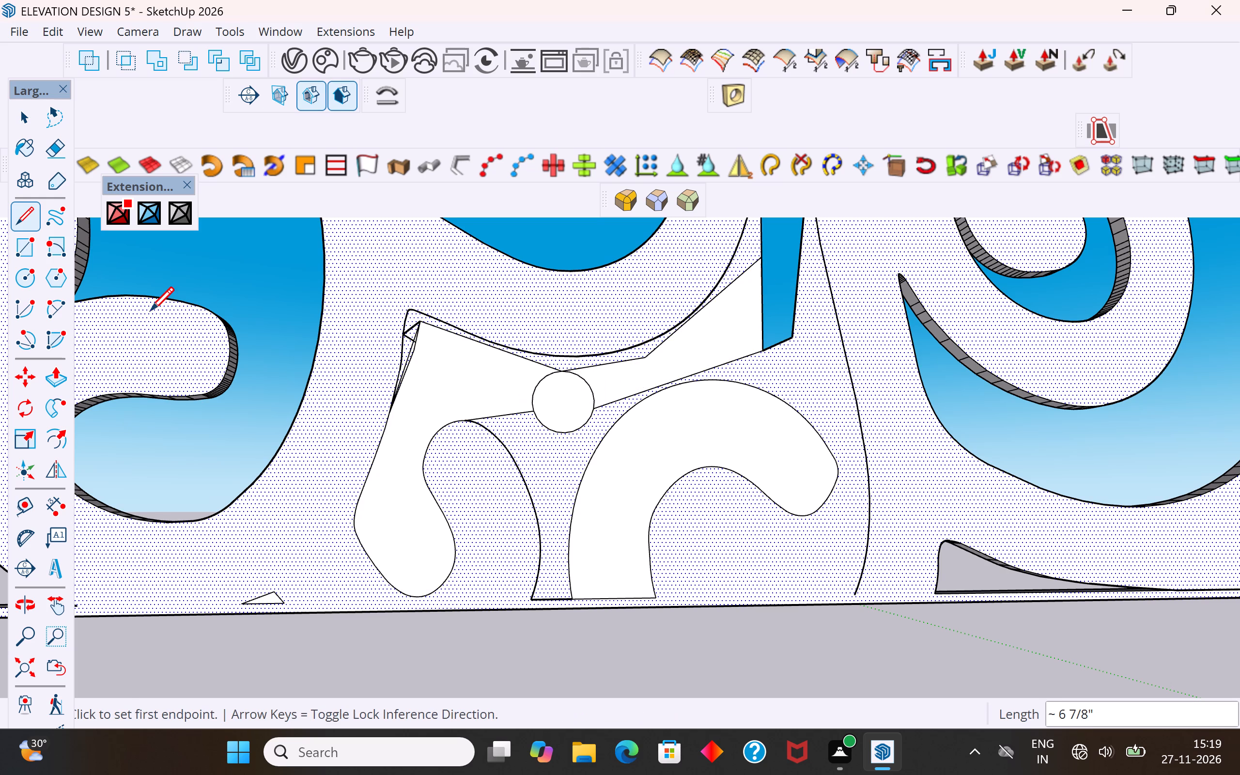
Delete the faces inside the curl opening, the small circle and the new branch to cut them through the band.
click(35, 119)
click(470, 363)
key(Delete)
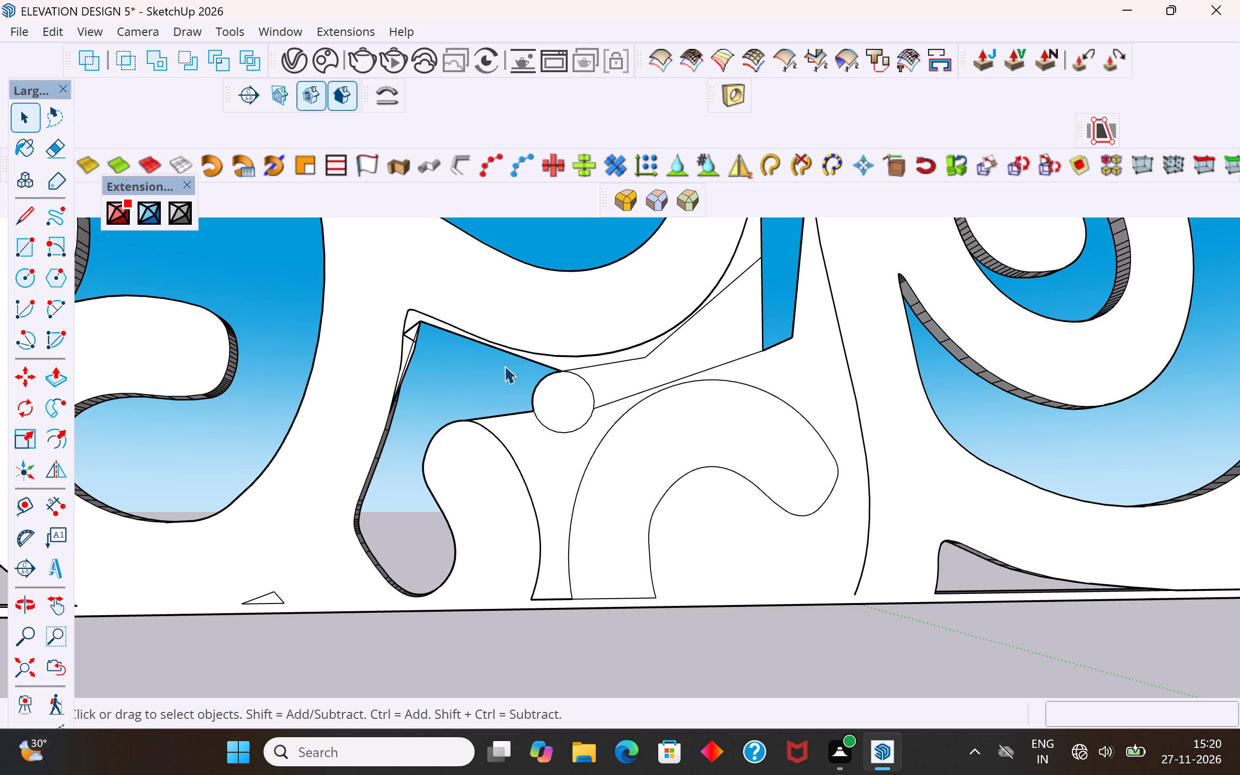
click(563, 390)
key(Delete)
click(619, 377)
key(Delete)
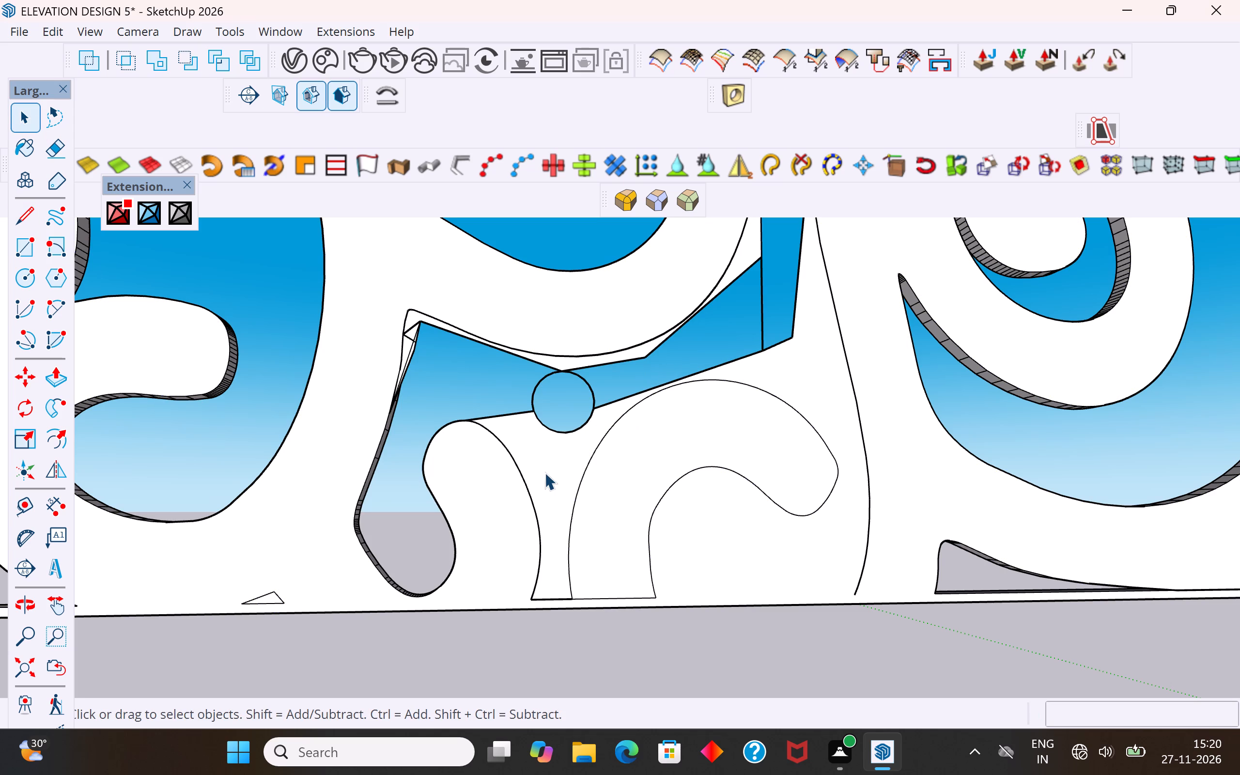
click(544, 472)
Draw a small angular sliver outline along the curl's outer edge below the circle, with edges about 1 1/8" and 1/2" long.
click(26, 215)
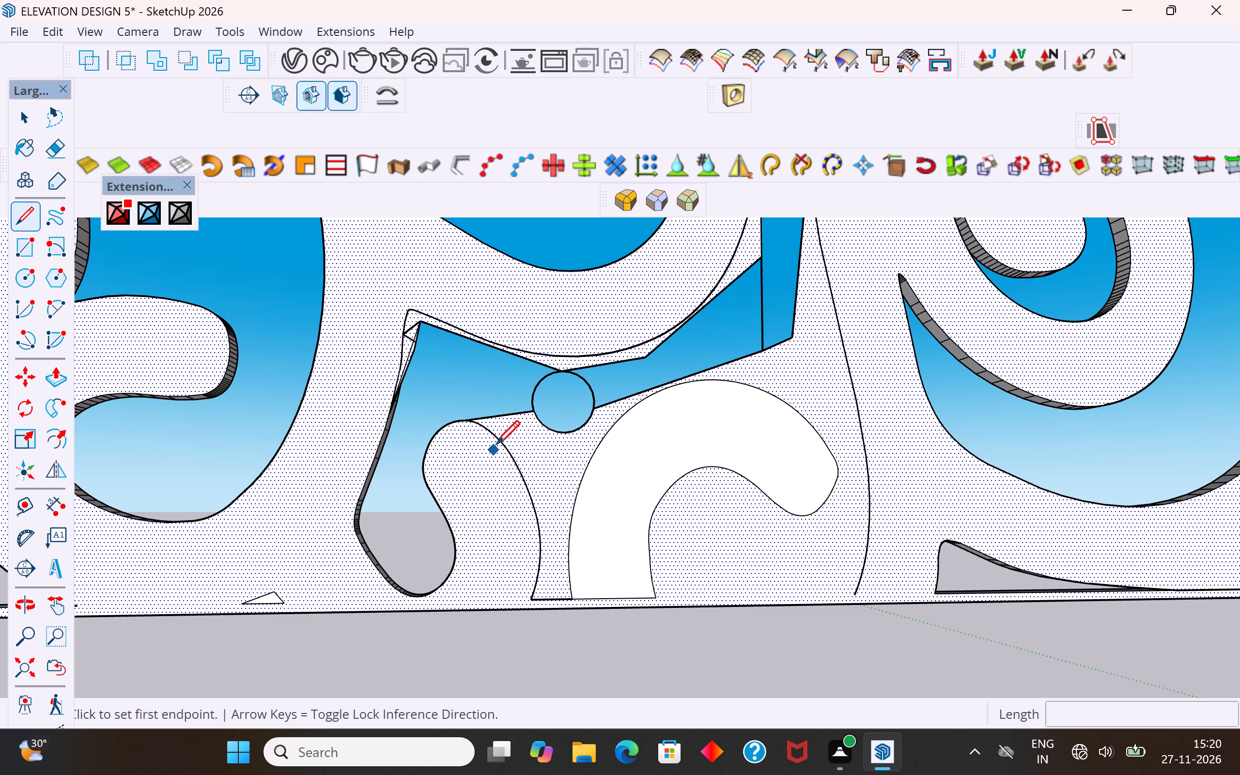
scroll(468, 423, up, 5)
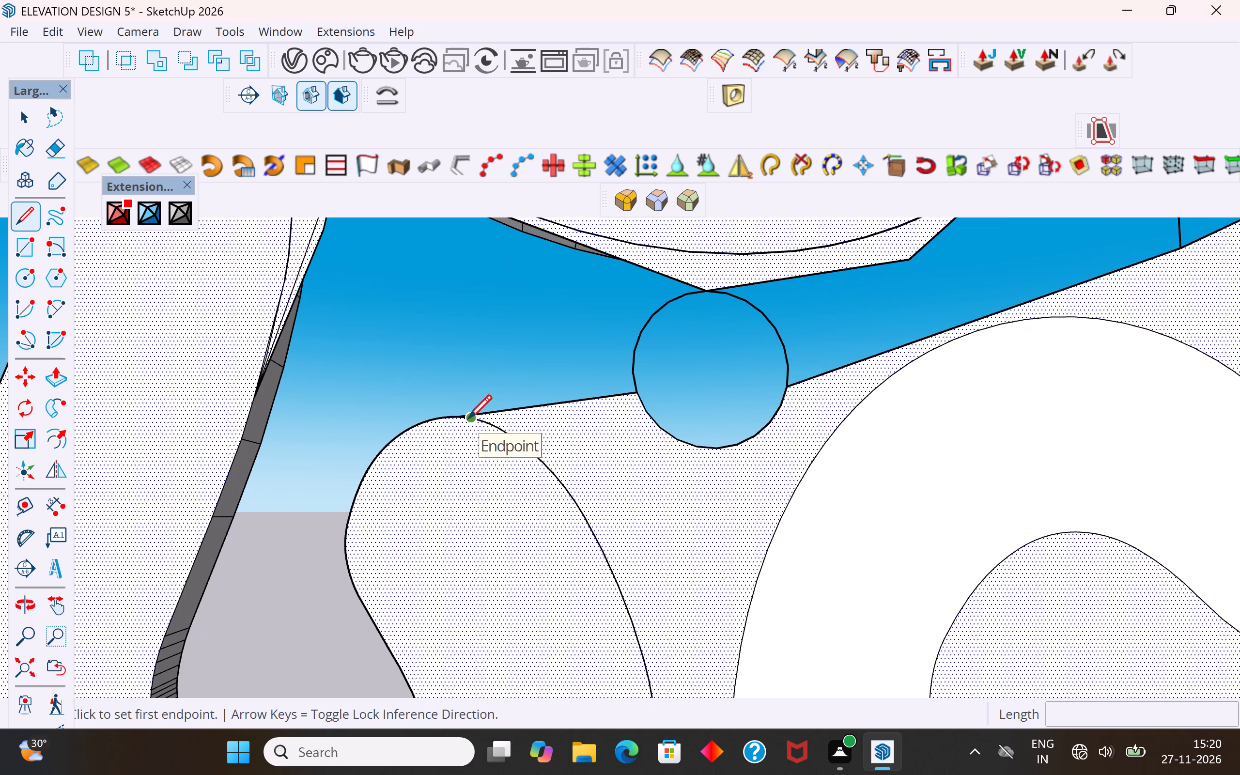
click(452, 418)
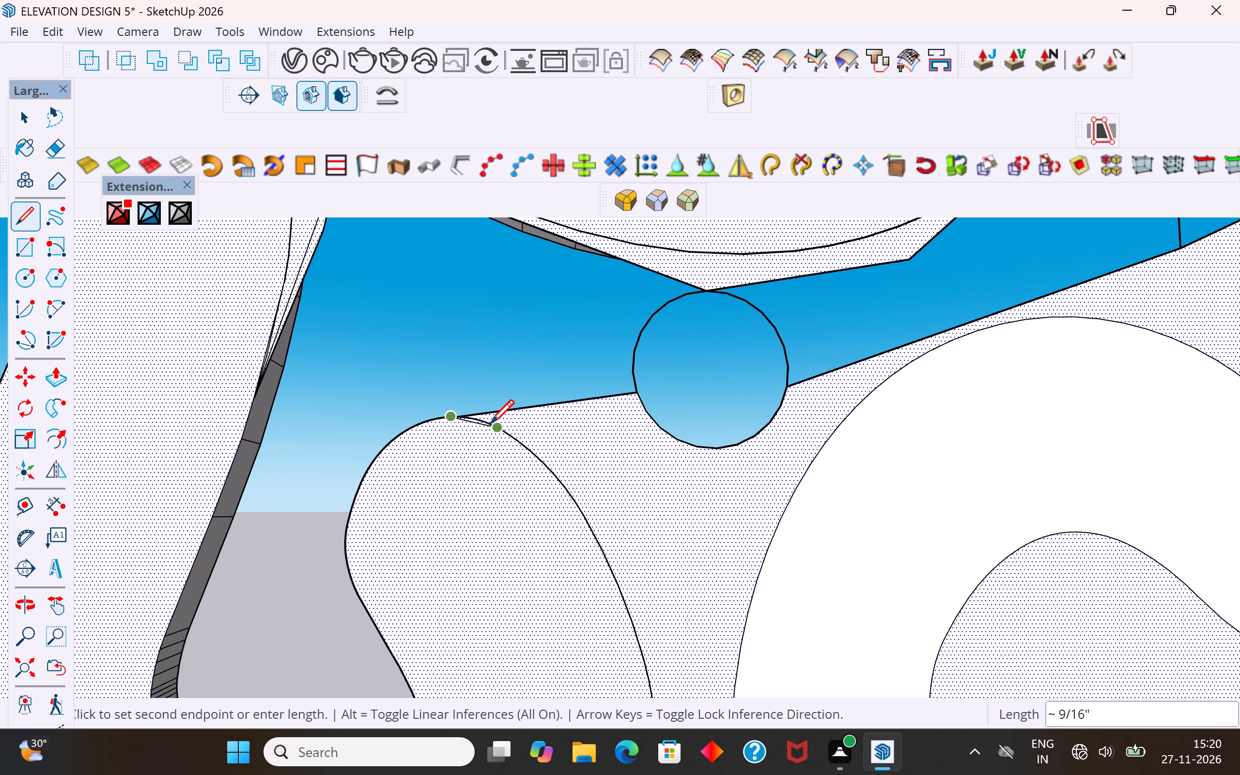
click(466, 418)
click(547, 433)
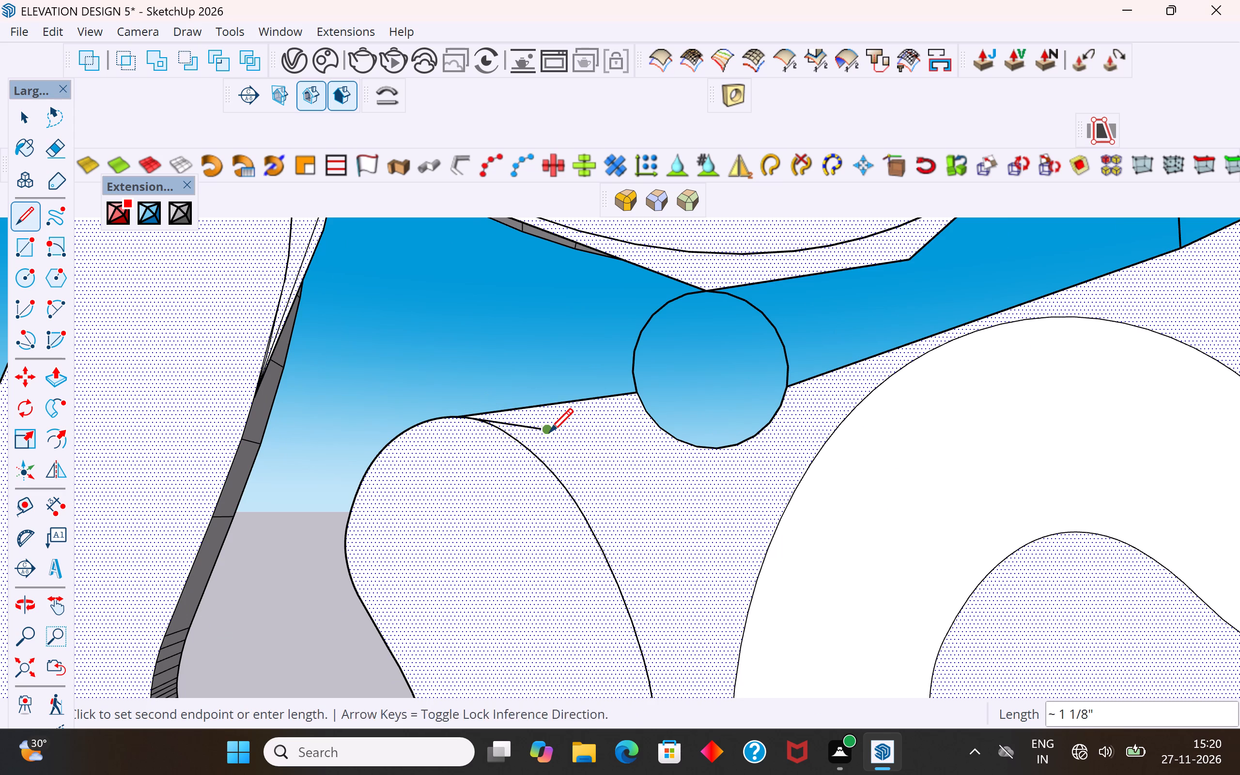
click(580, 481)
click(585, 520)
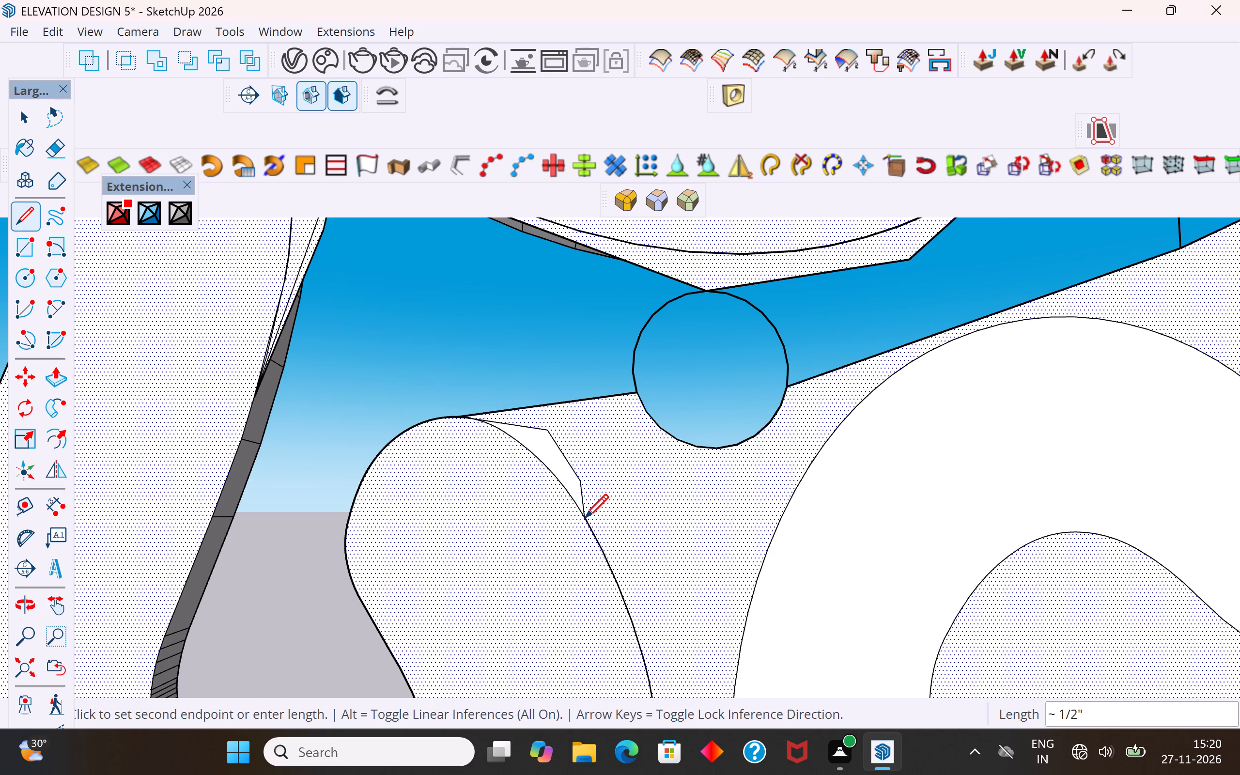
scroll(587, 521, down, 5)
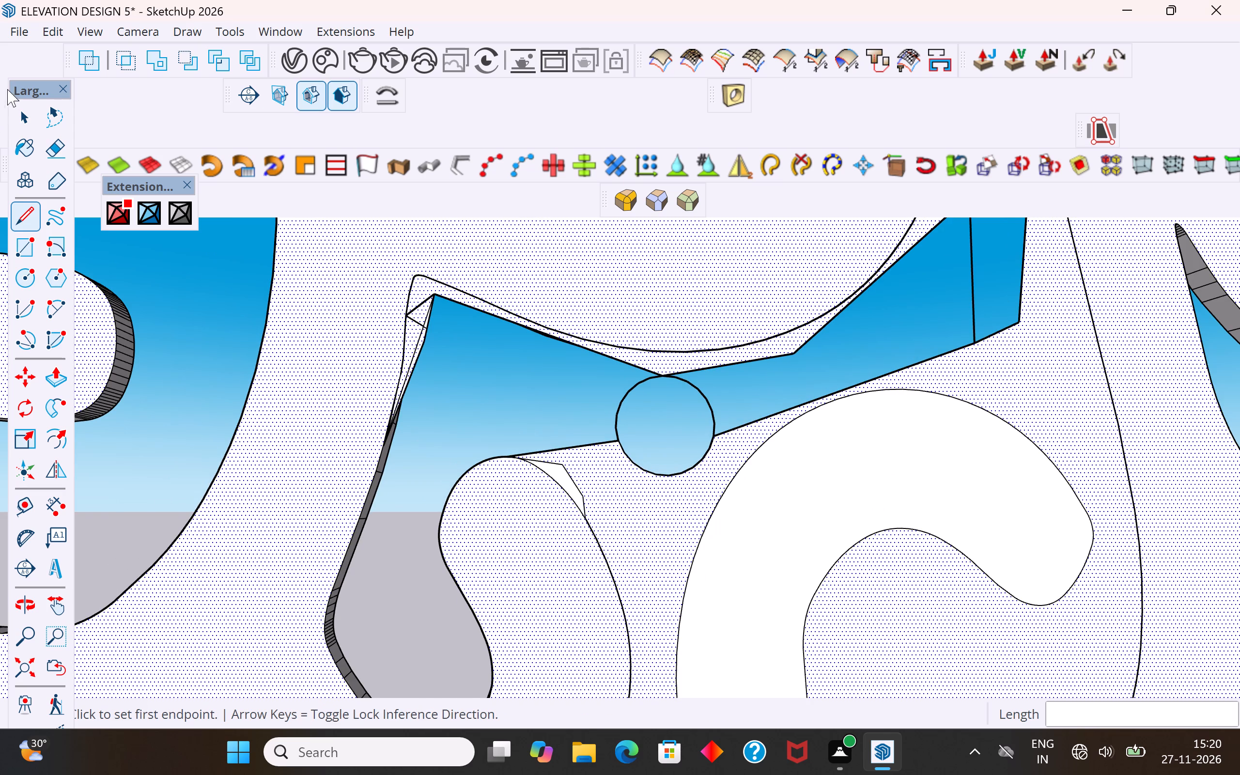
Delete the face inside the small angular sliver beside the curl.
click(27, 100)
click(28, 115)
scroll(558, 472, up, 4)
click(558, 472)
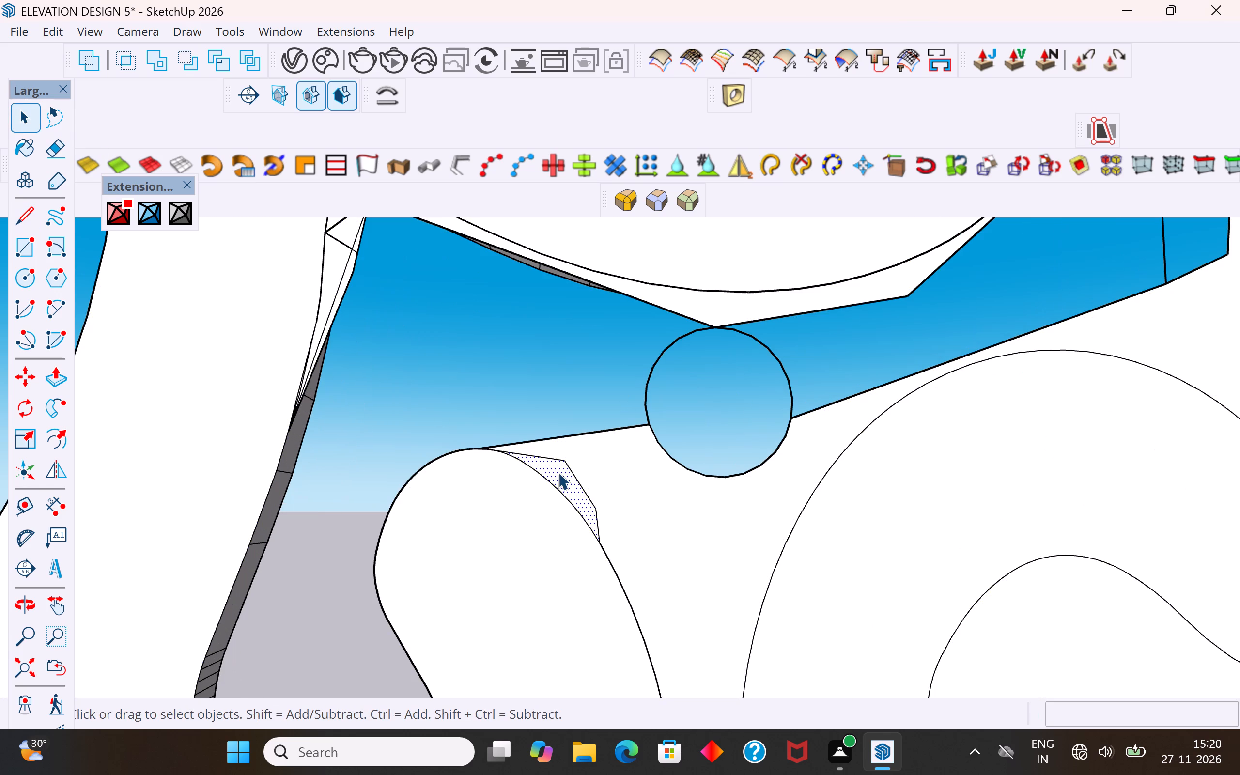
key(Delete)
click(584, 472)
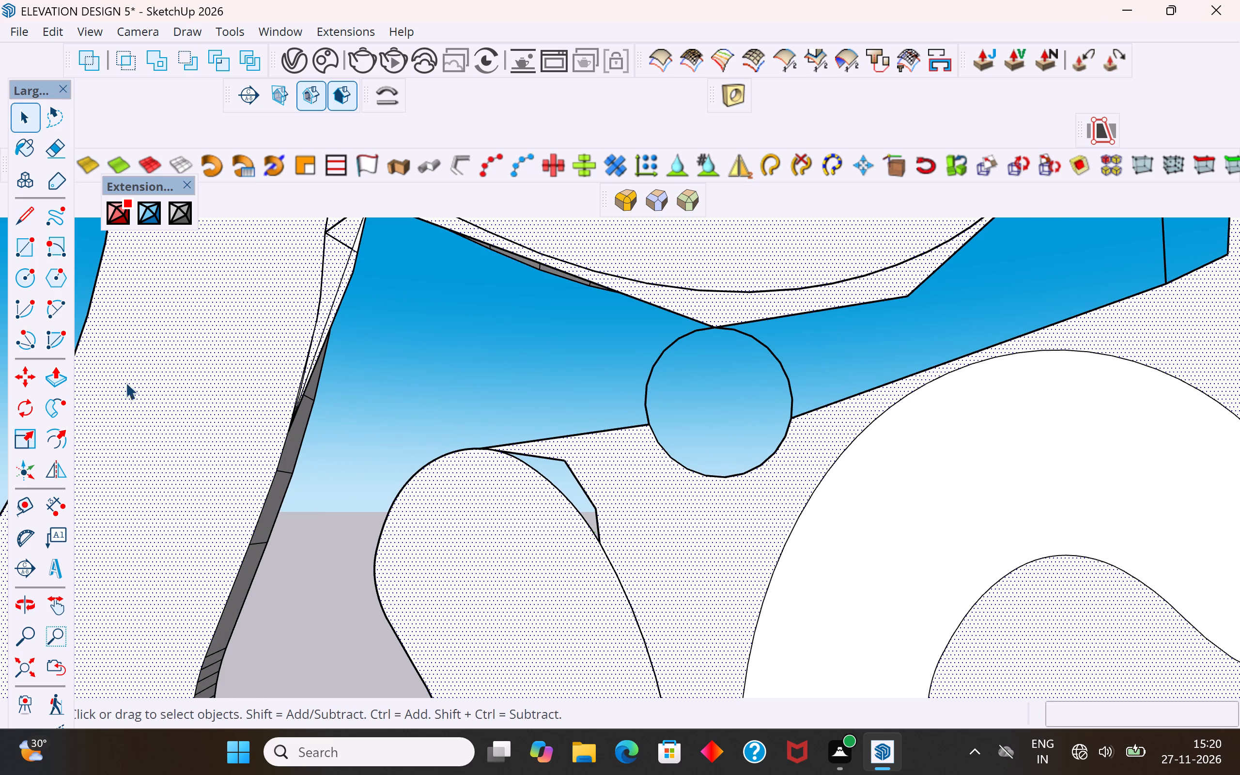
Draw a triangle linking the curl edge, the hook shape and the circle, with sides about 2 9/16", 2 1/16" and 2 11/16".
click(25, 214)
scroll(491, 454, up, 3)
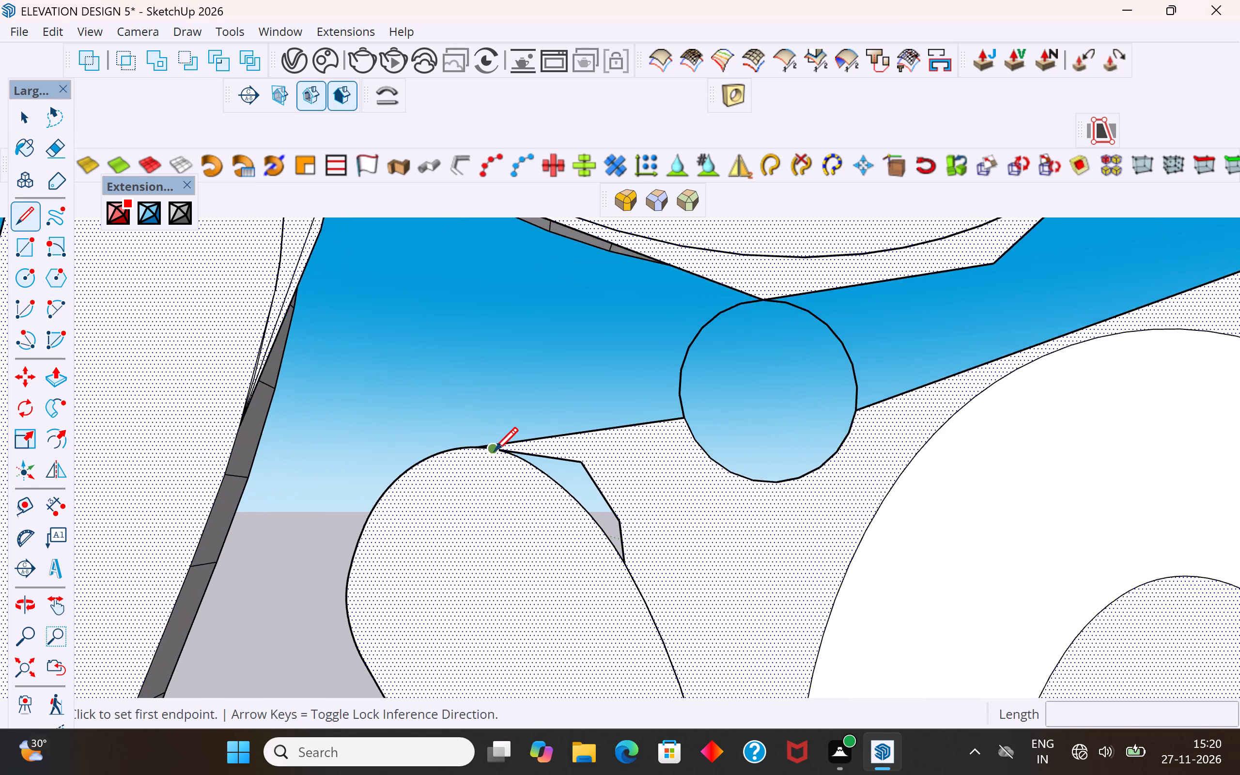
scroll(646, 496, down, 14)
scroll(687, 622, up, 4)
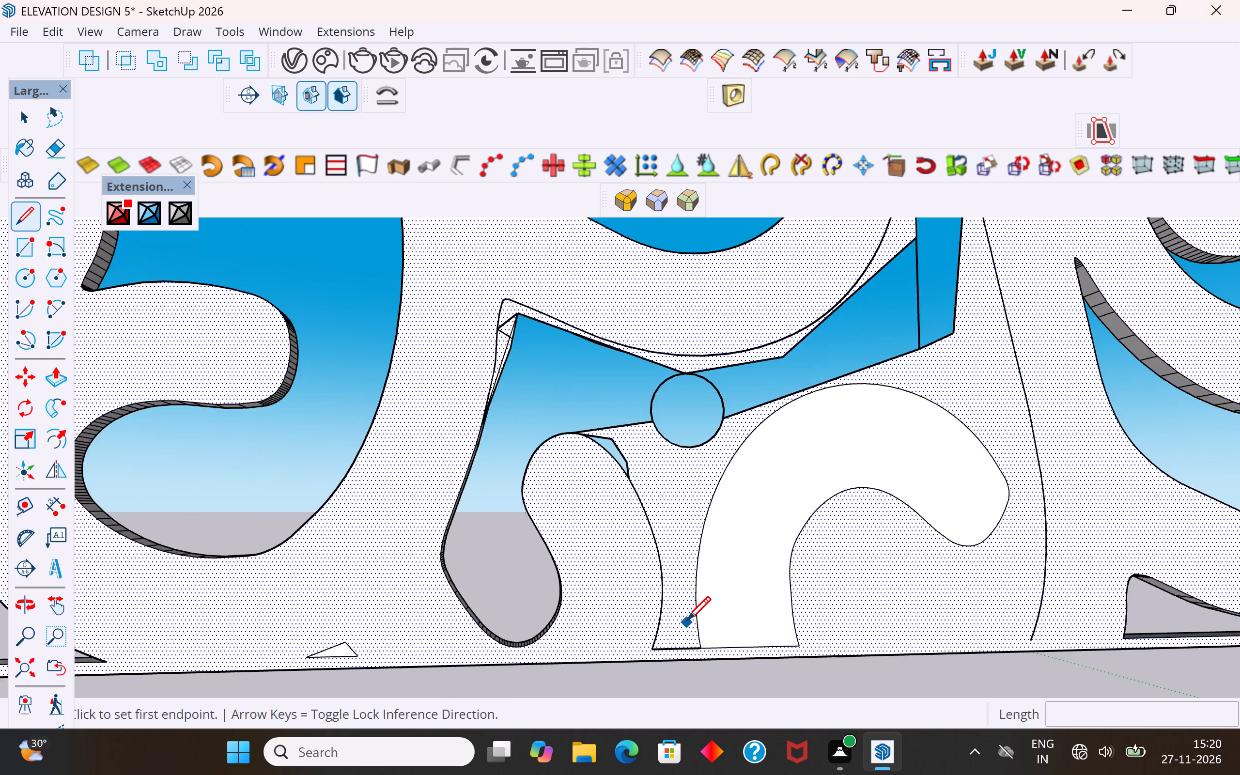
click(623, 465)
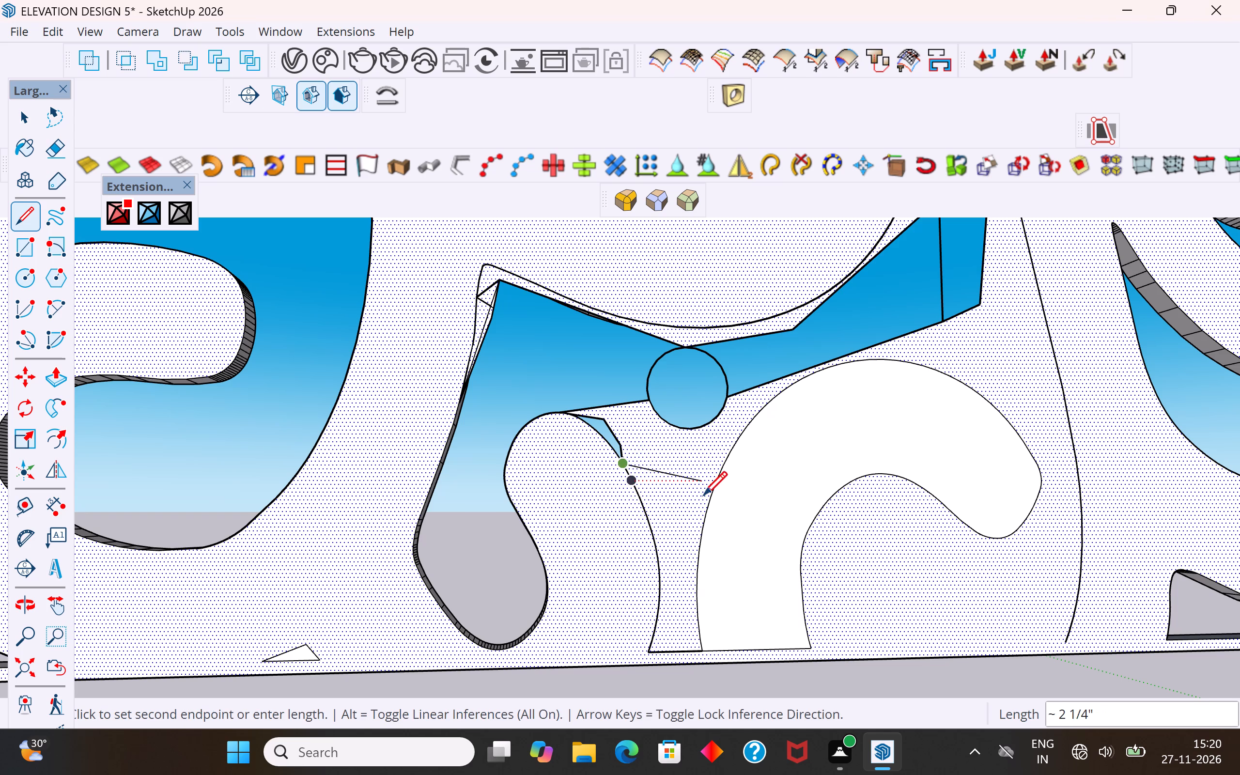
click(713, 492)
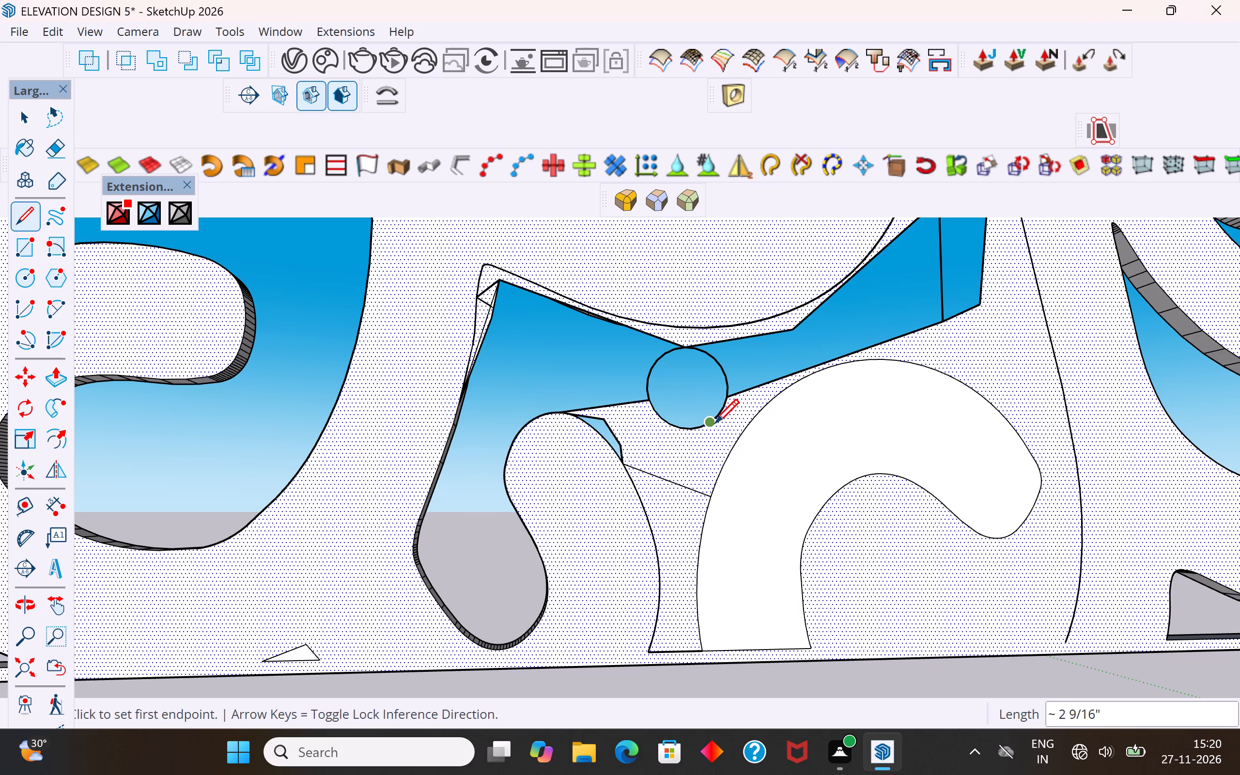
click(714, 424)
click(706, 499)
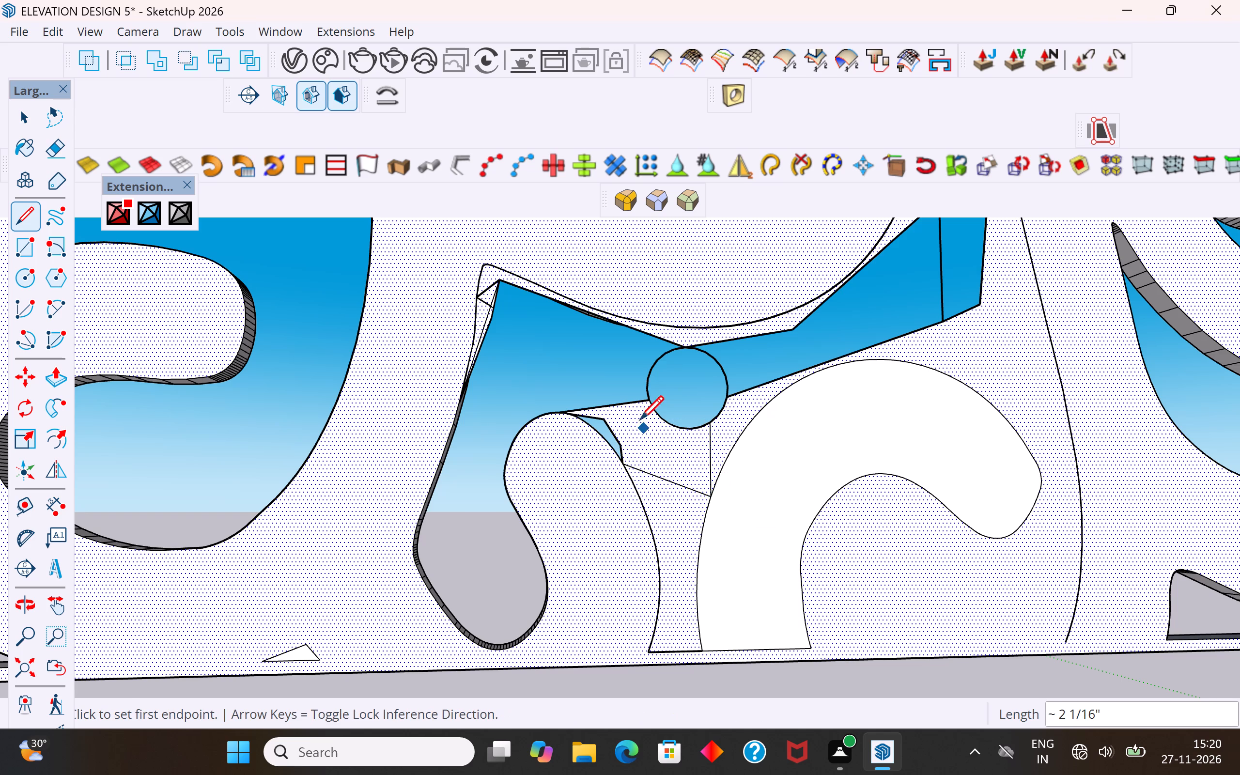
click(626, 465)
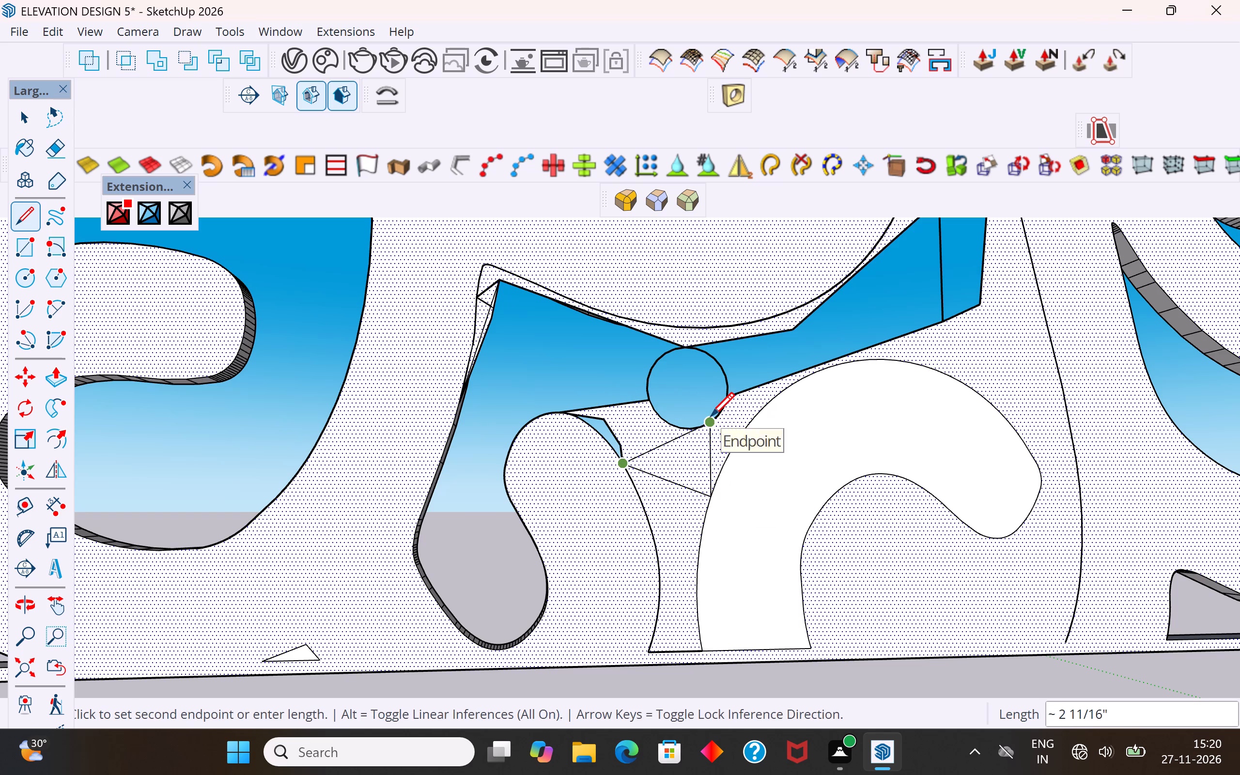
click(711, 418)
Delete the faces inside the new triangle and the small circle to open them up.
click(29, 121)
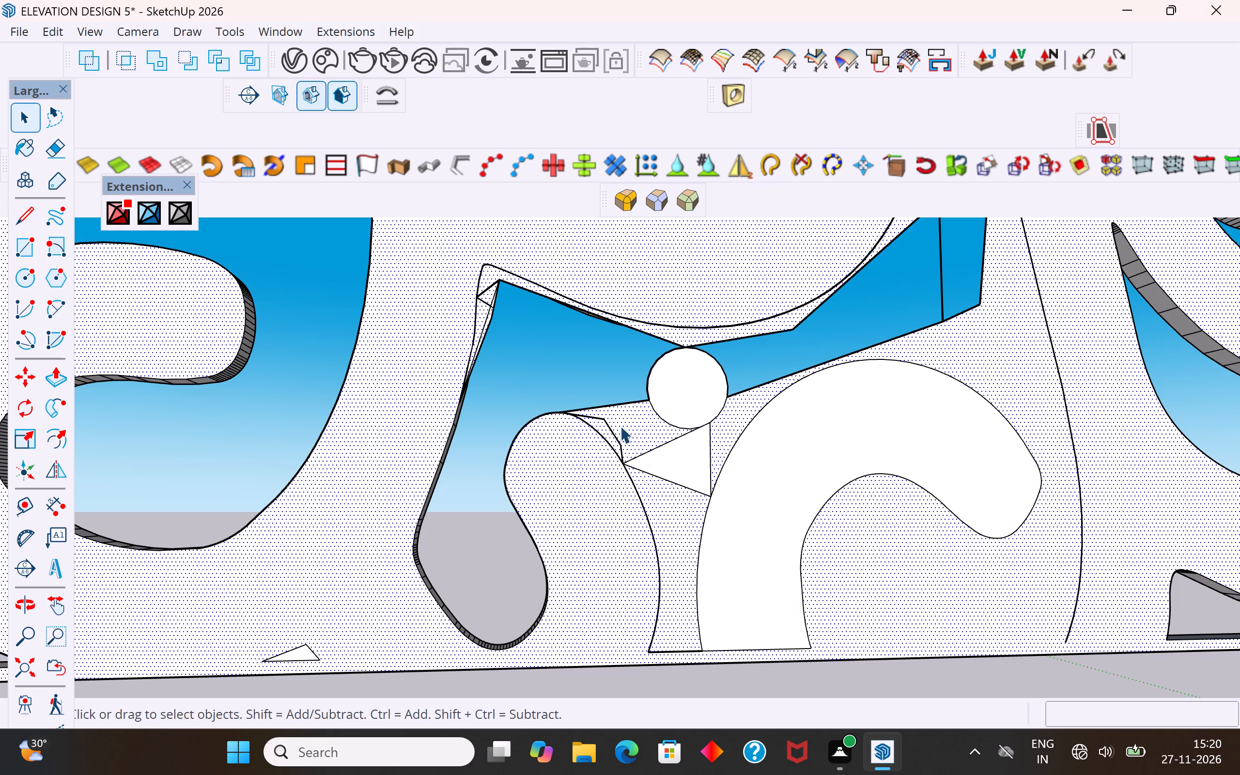
click(671, 461)
key(Delete)
click(686, 396)
key(Delete)
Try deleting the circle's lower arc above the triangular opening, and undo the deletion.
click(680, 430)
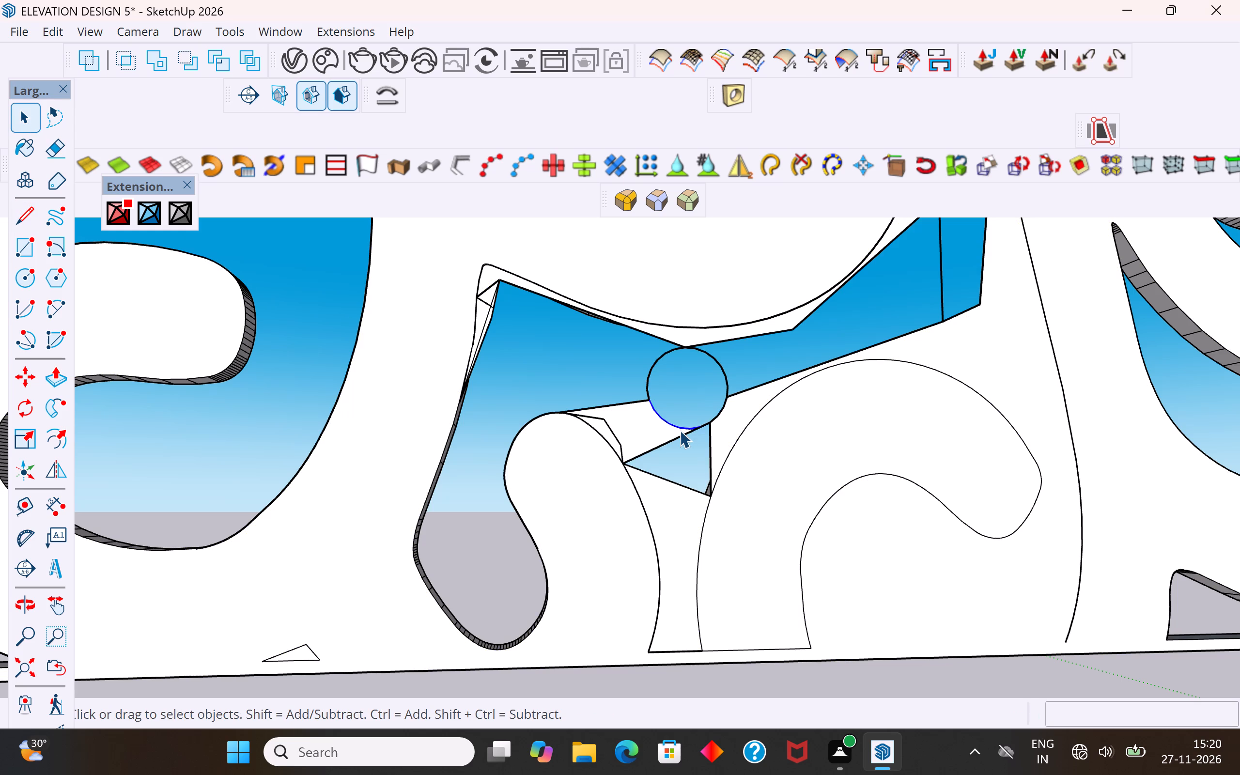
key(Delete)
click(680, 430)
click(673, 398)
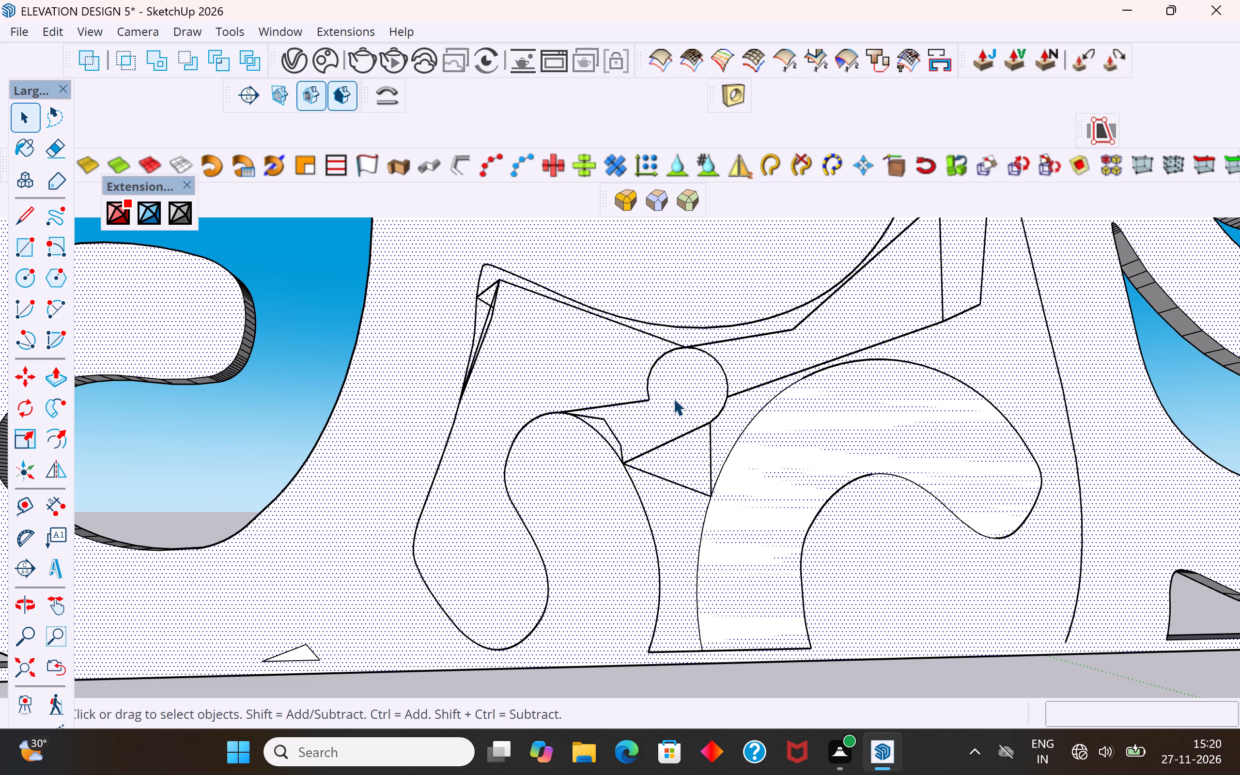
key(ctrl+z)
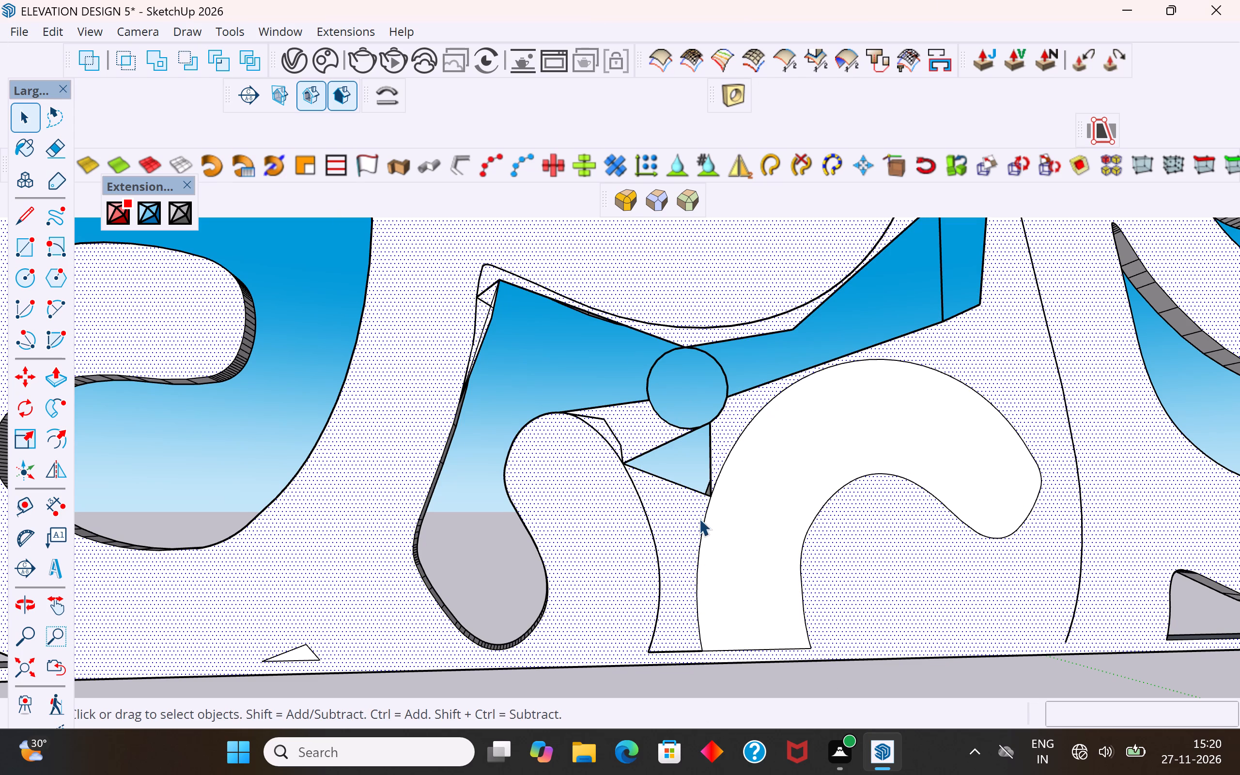
Draw an arc with about 3/8" bulge from the top of the curl to the triangle's tip across the sliver.
middle_drag(699, 519, 592, 520)
scroll(627, 466, up, 13)
middle_drag(615, 437, 659, 467)
click(61, 309)
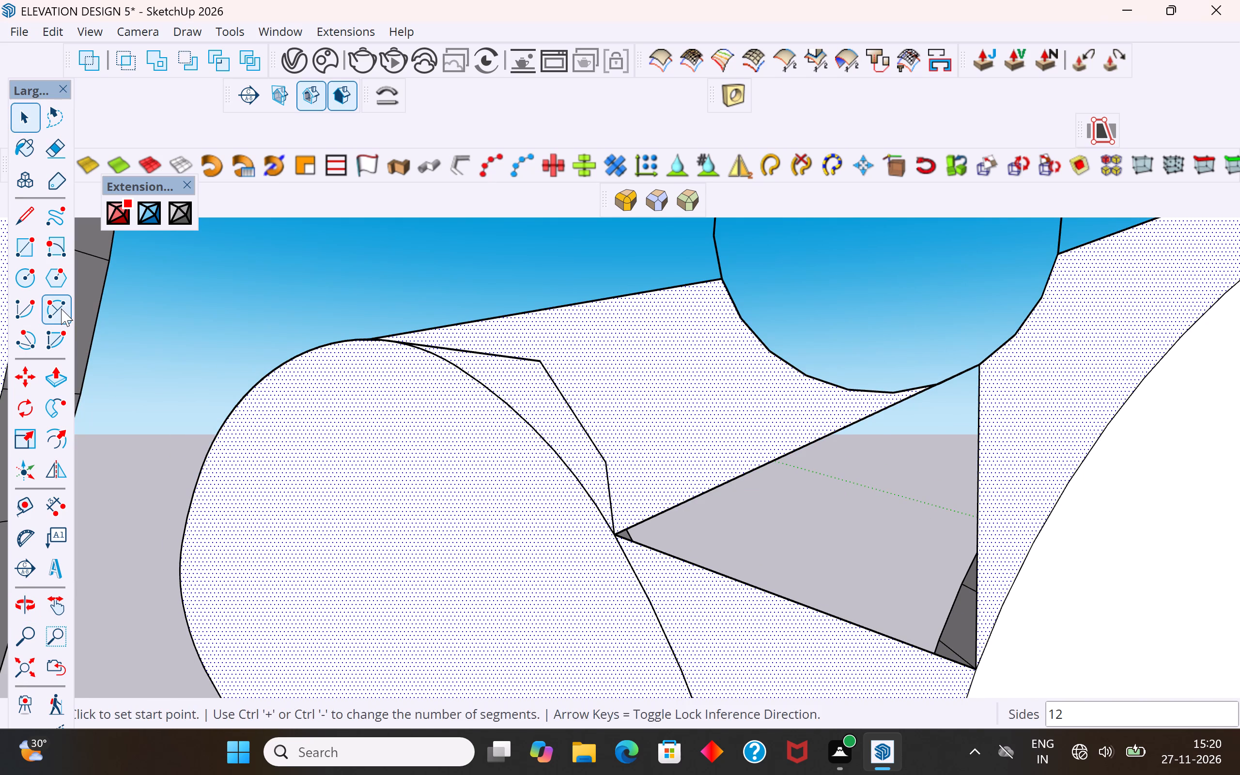
click(367, 341)
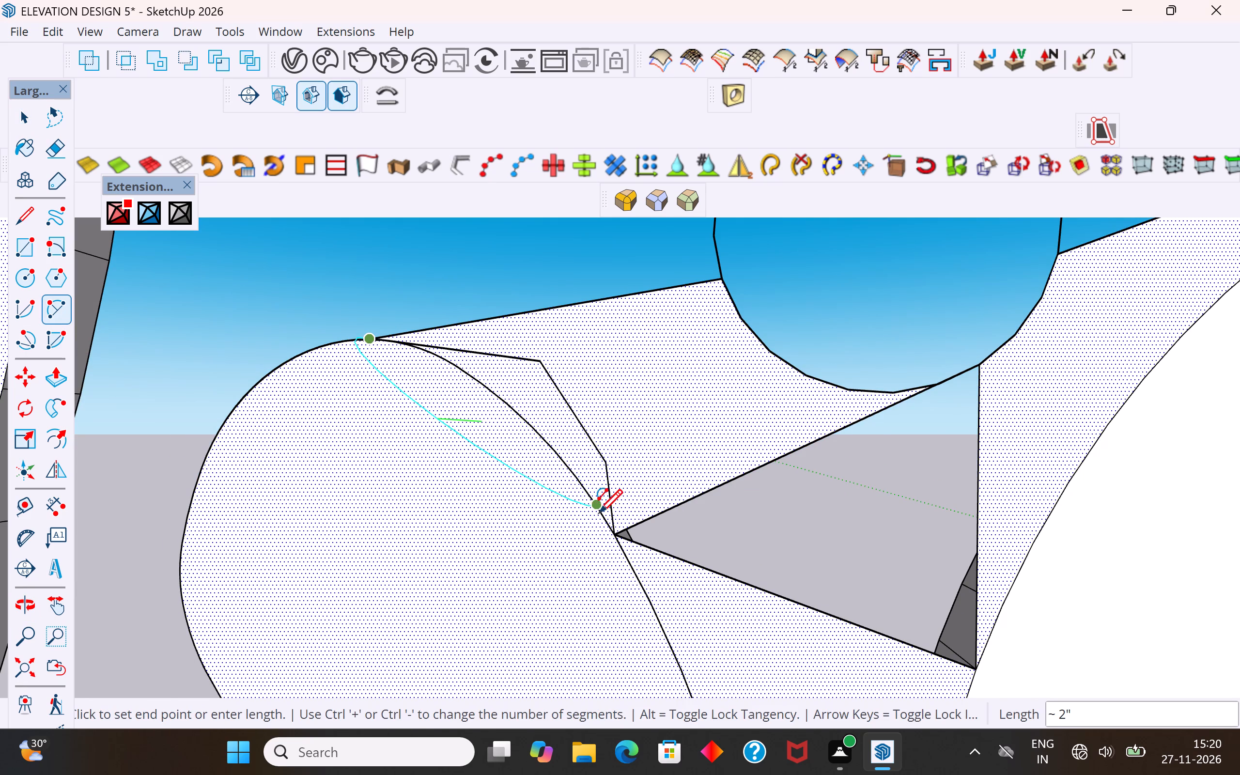
click(612, 538)
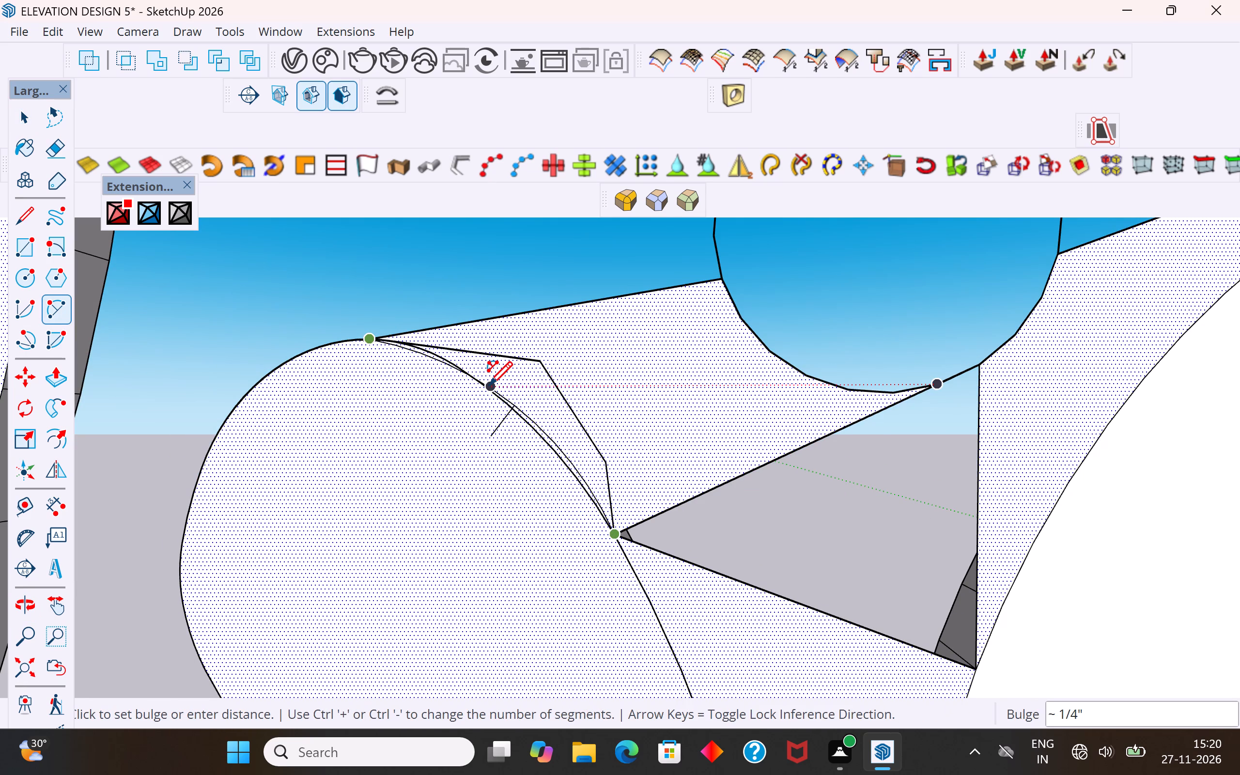
click(486, 369)
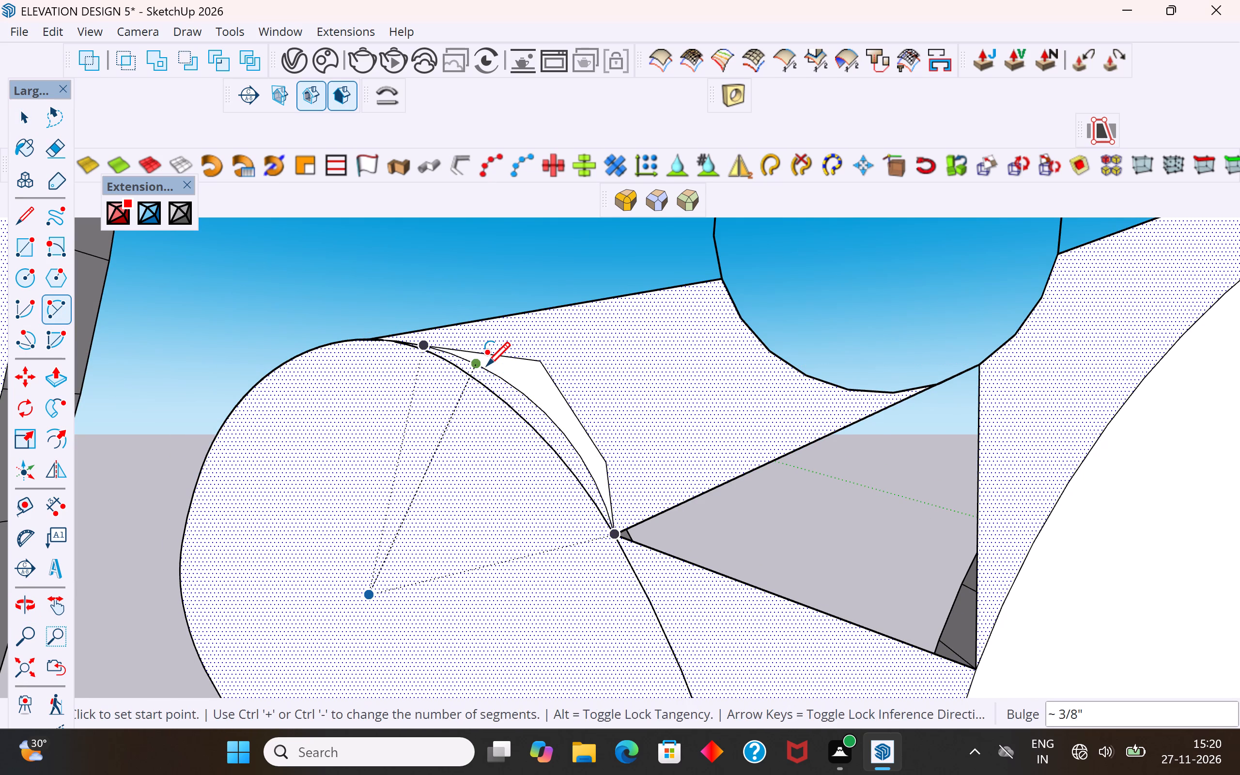
Delete the face between the new arc and the sliver's angular outline.
click(36, 128)
click(515, 388)
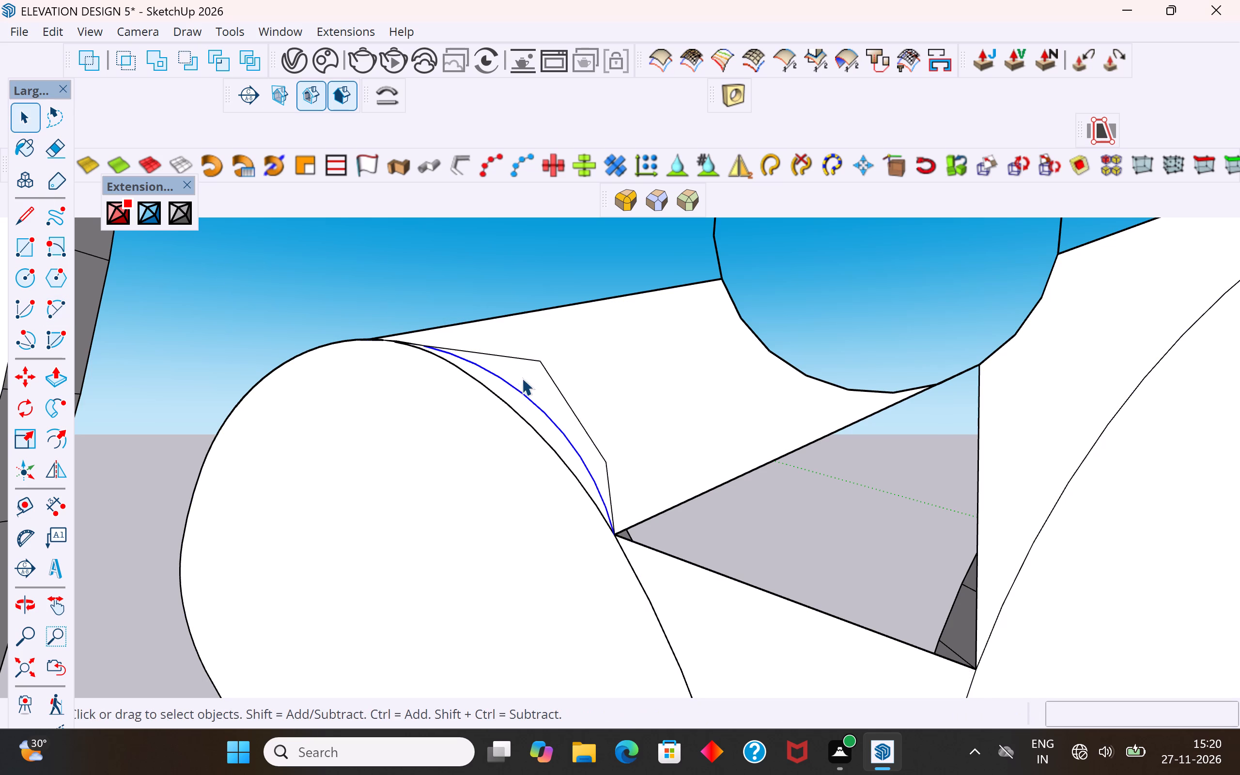
click(522, 377)
key(Delete)
click(590, 369)
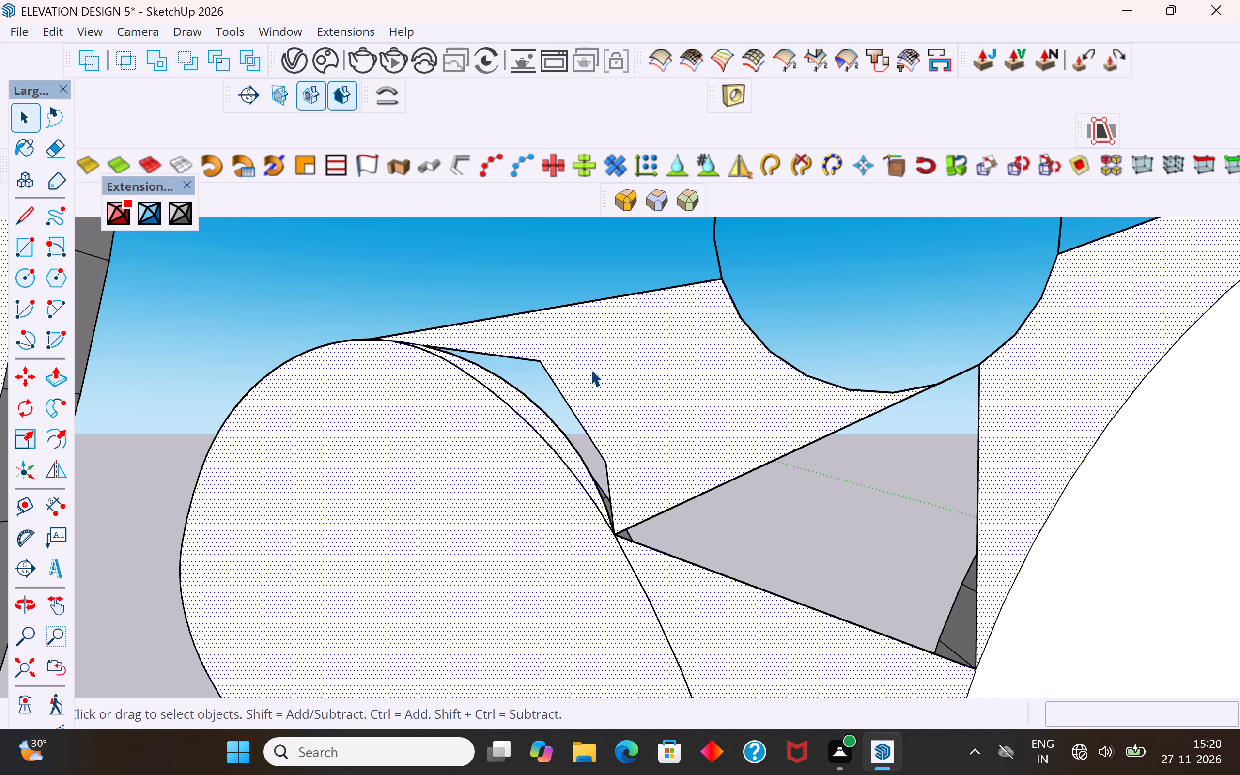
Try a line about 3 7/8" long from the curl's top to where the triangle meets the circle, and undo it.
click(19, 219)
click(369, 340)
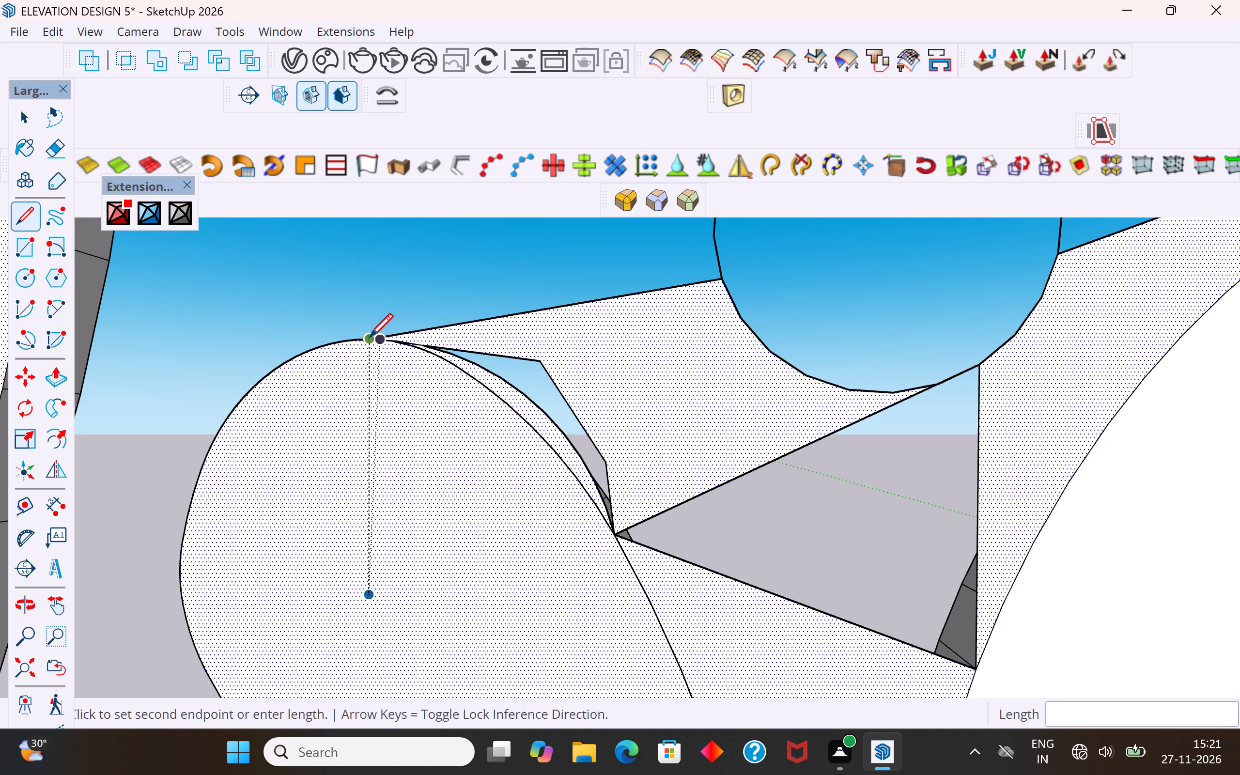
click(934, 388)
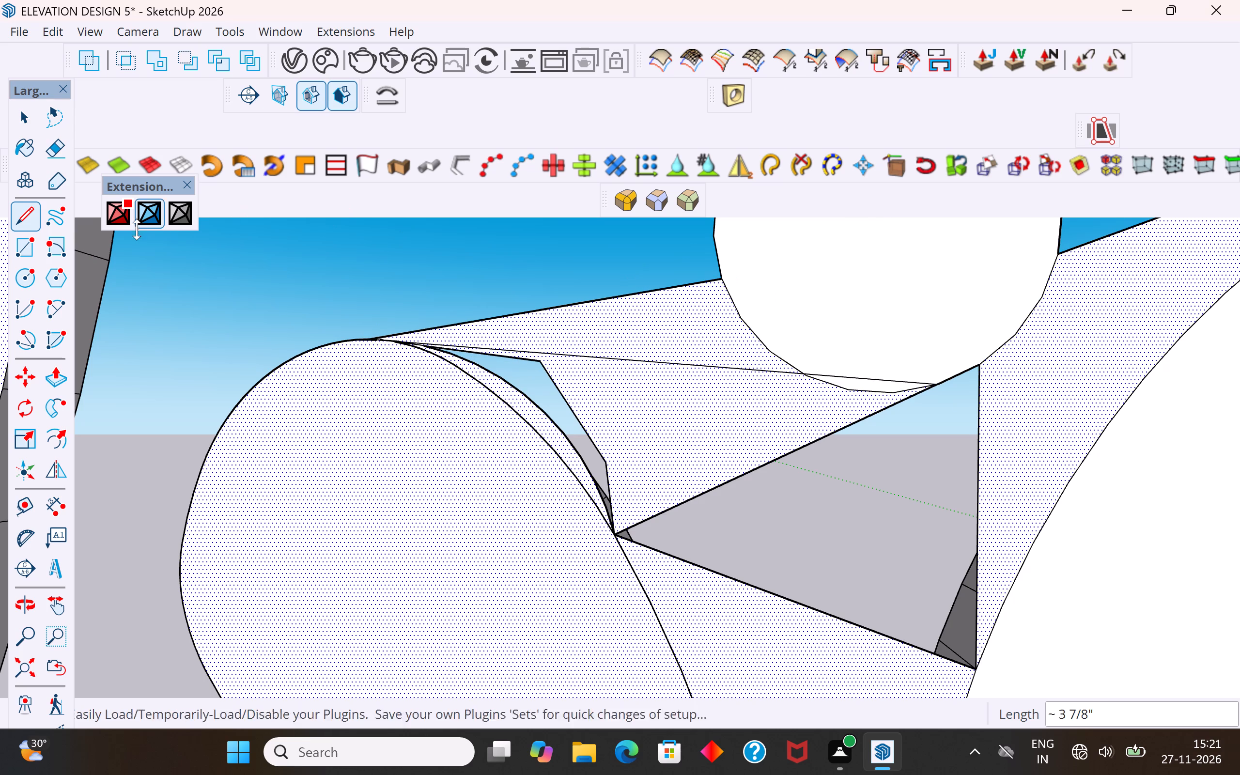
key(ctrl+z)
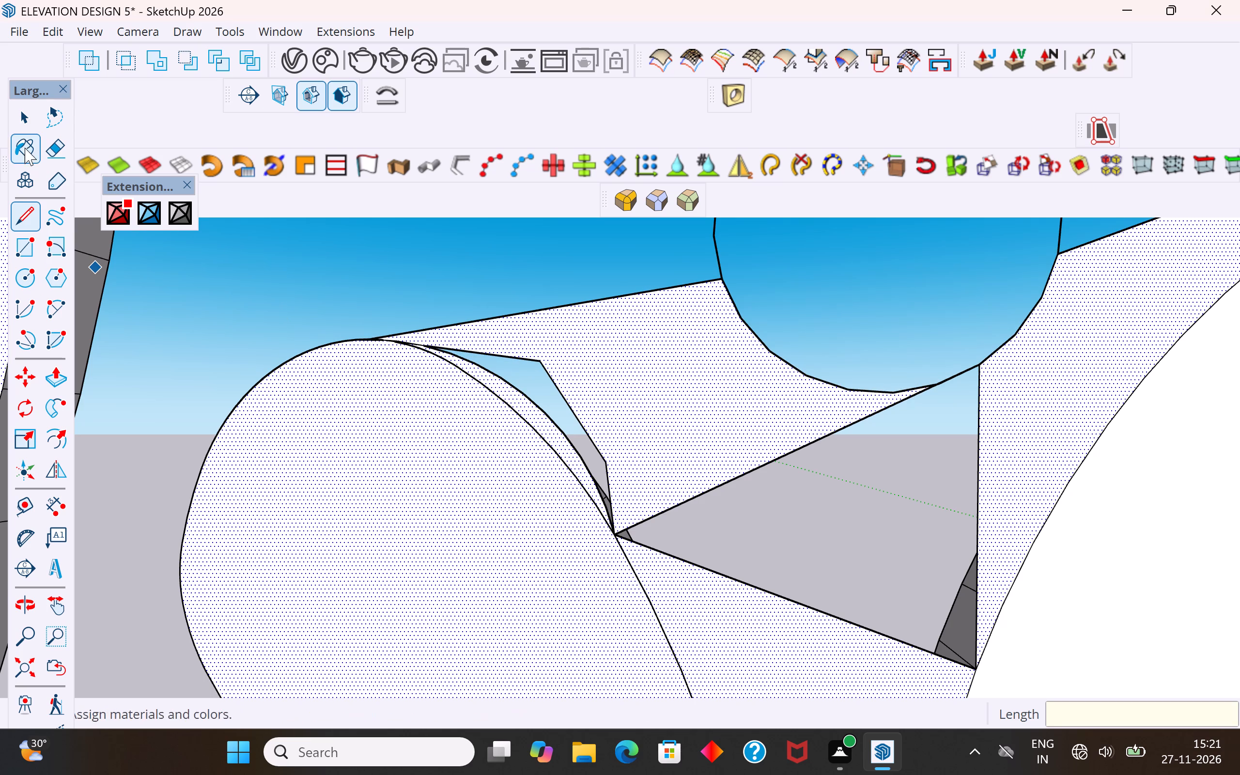
Draw a slanted rectangle about 9/16" by 2 9/16" from inside the circle down across the band to the sliver's outline.
click(21, 118)
click(716, 269)
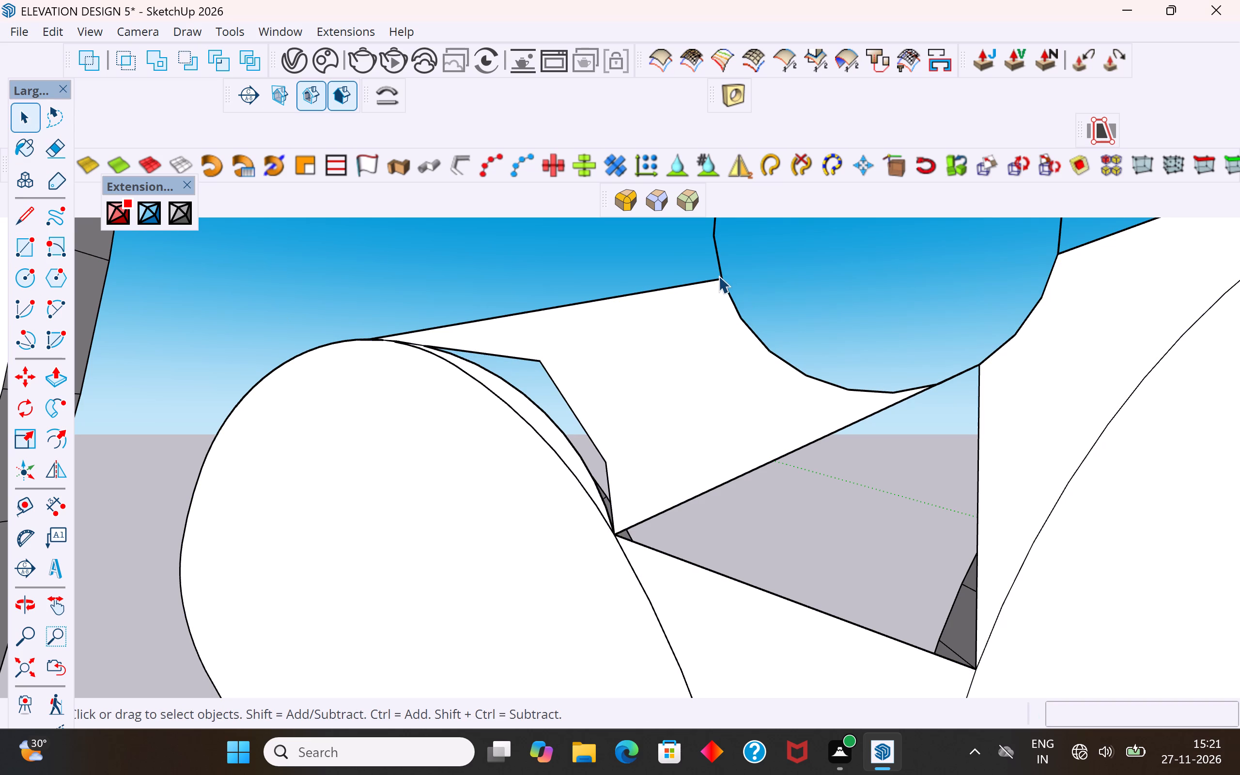
click(710, 350)
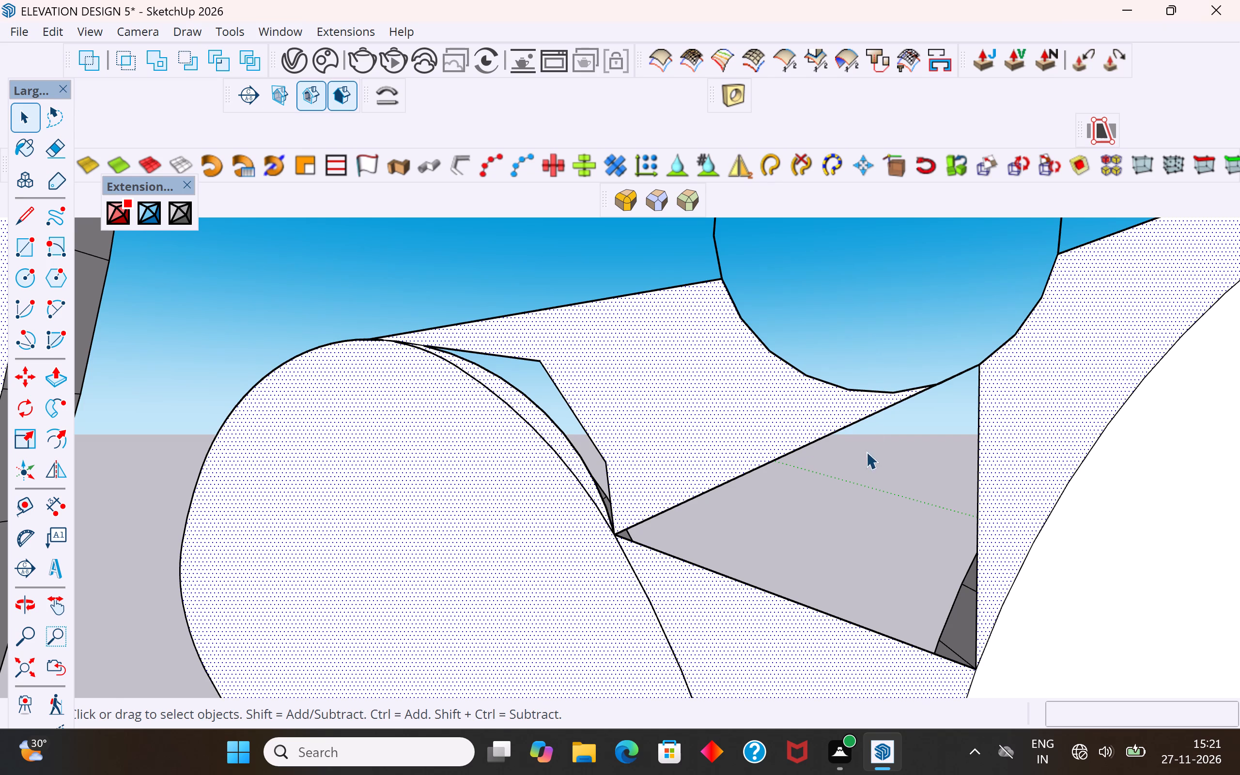
middle_drag(867, 448, 859, 399)
click(29, 255)
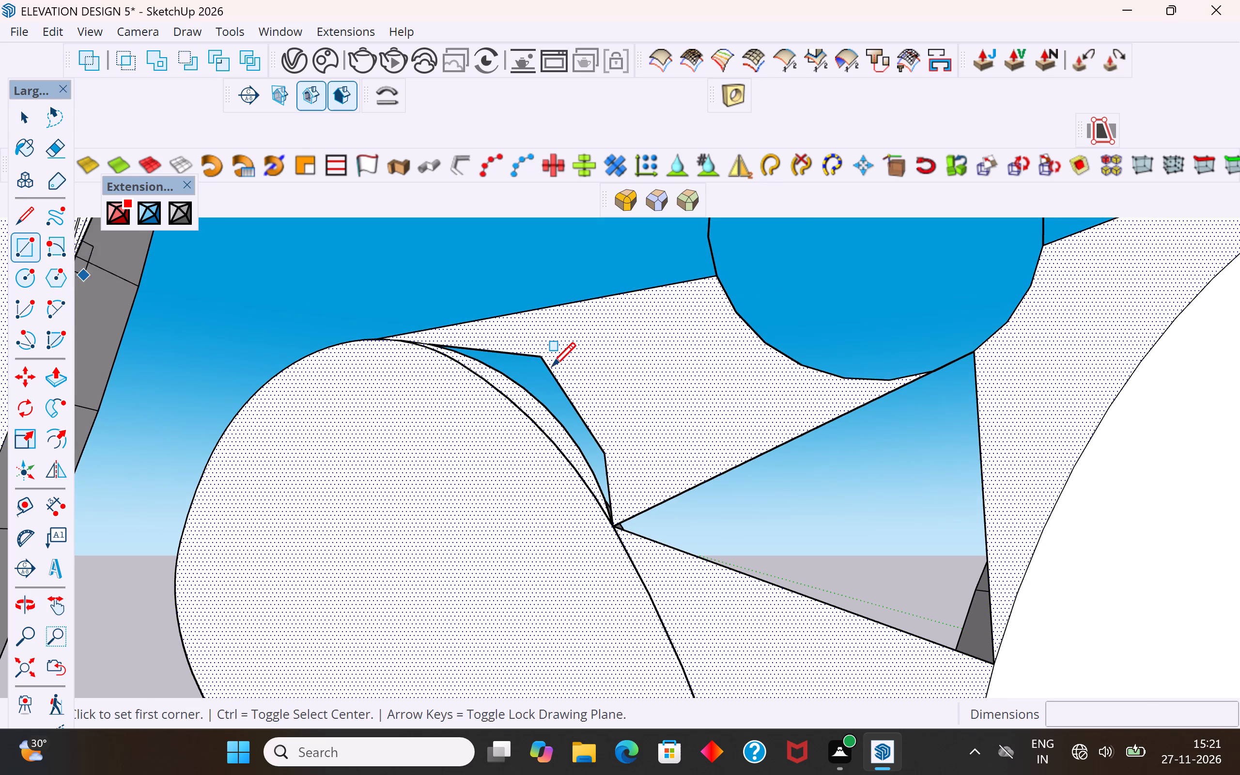
drag(942, 263, 729, 425)
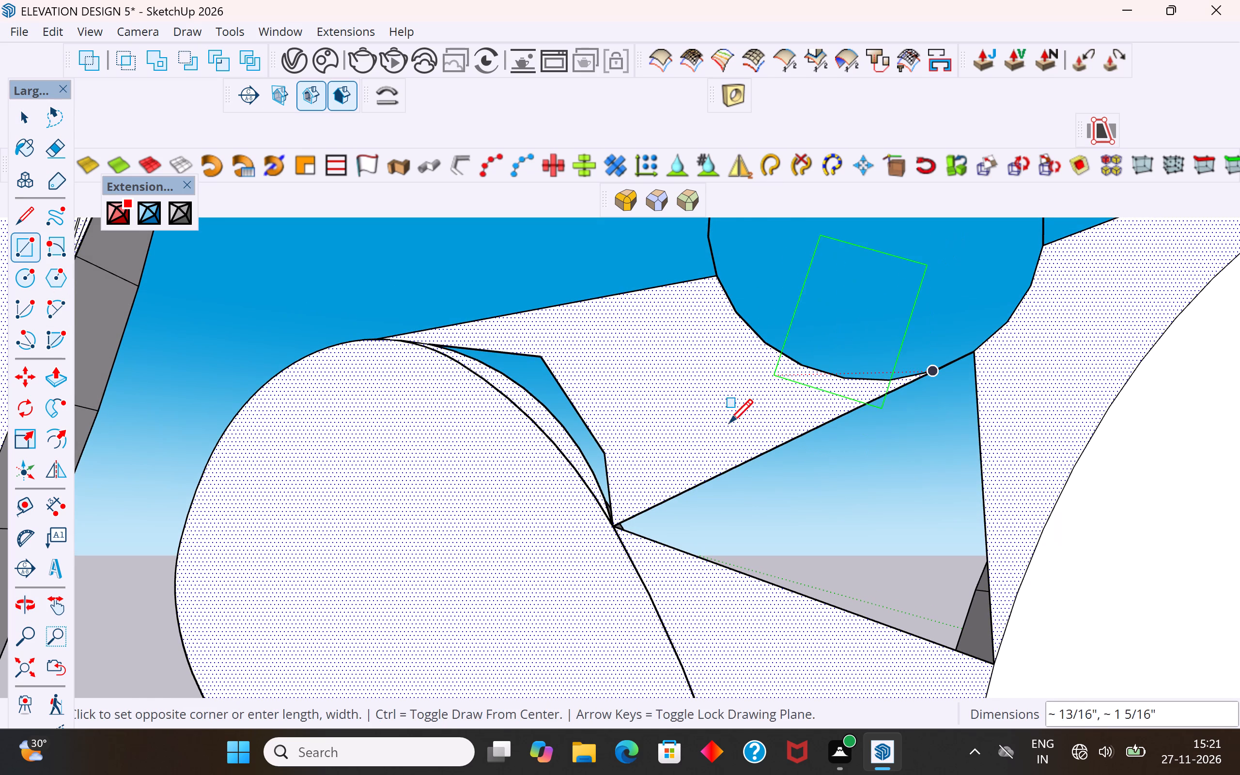
drag(729, 425, 562, 398)
click(562, 398)
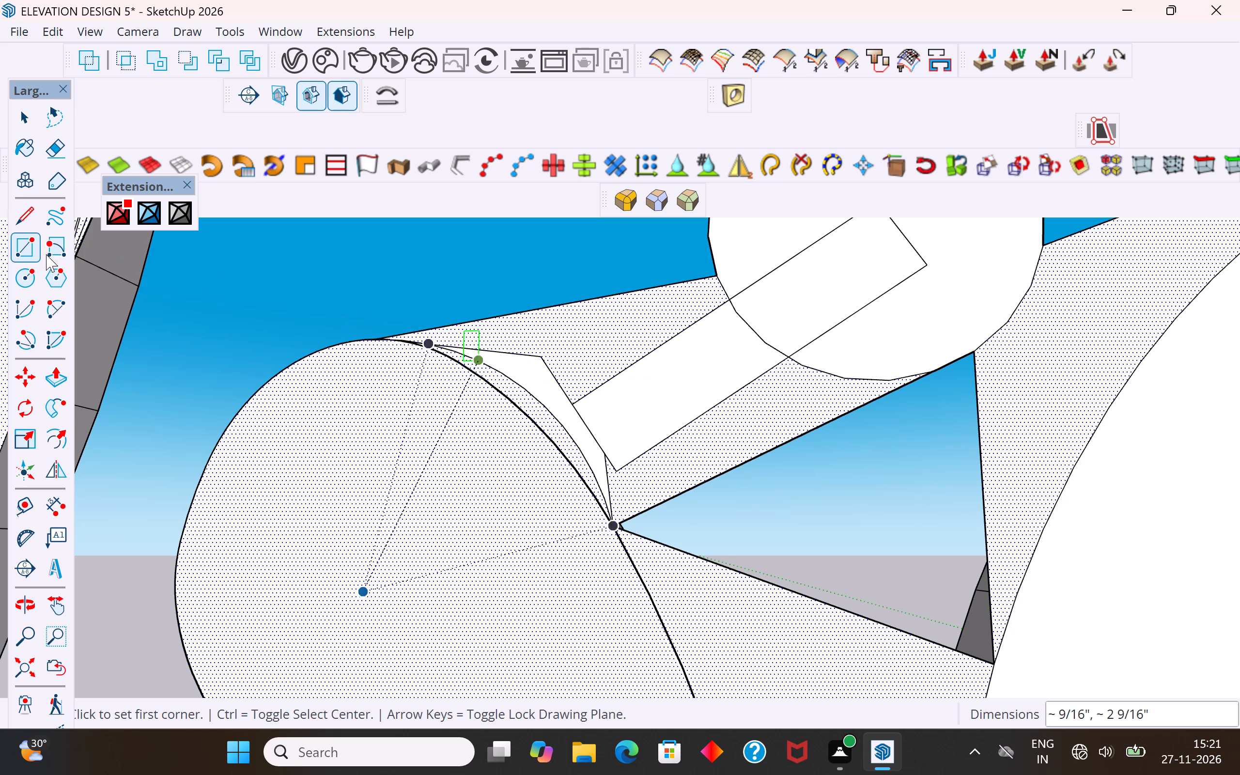
Delete the rectangle's face between the circle and the sliver, and the sliver's face beside the curl's arc.
click(30, 120)
click(644, 392)
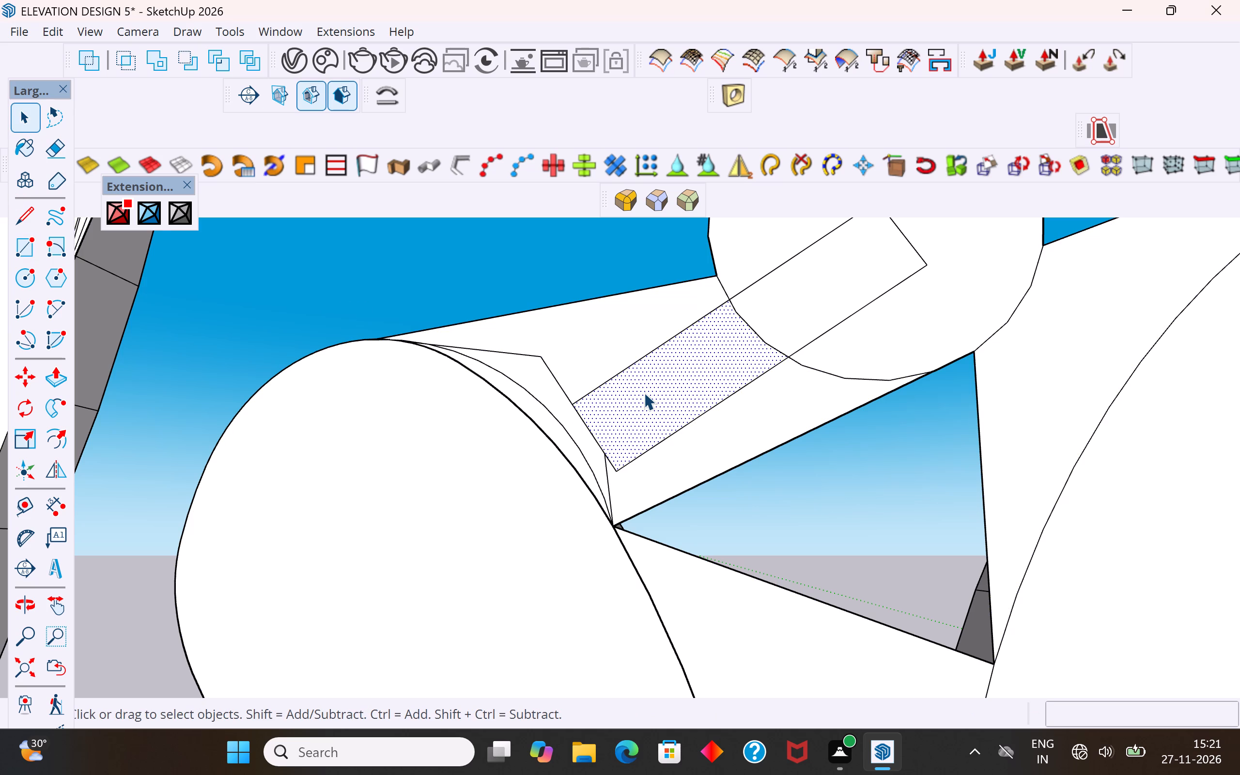
key(Delete)
click(571, 422)
key(Delete)
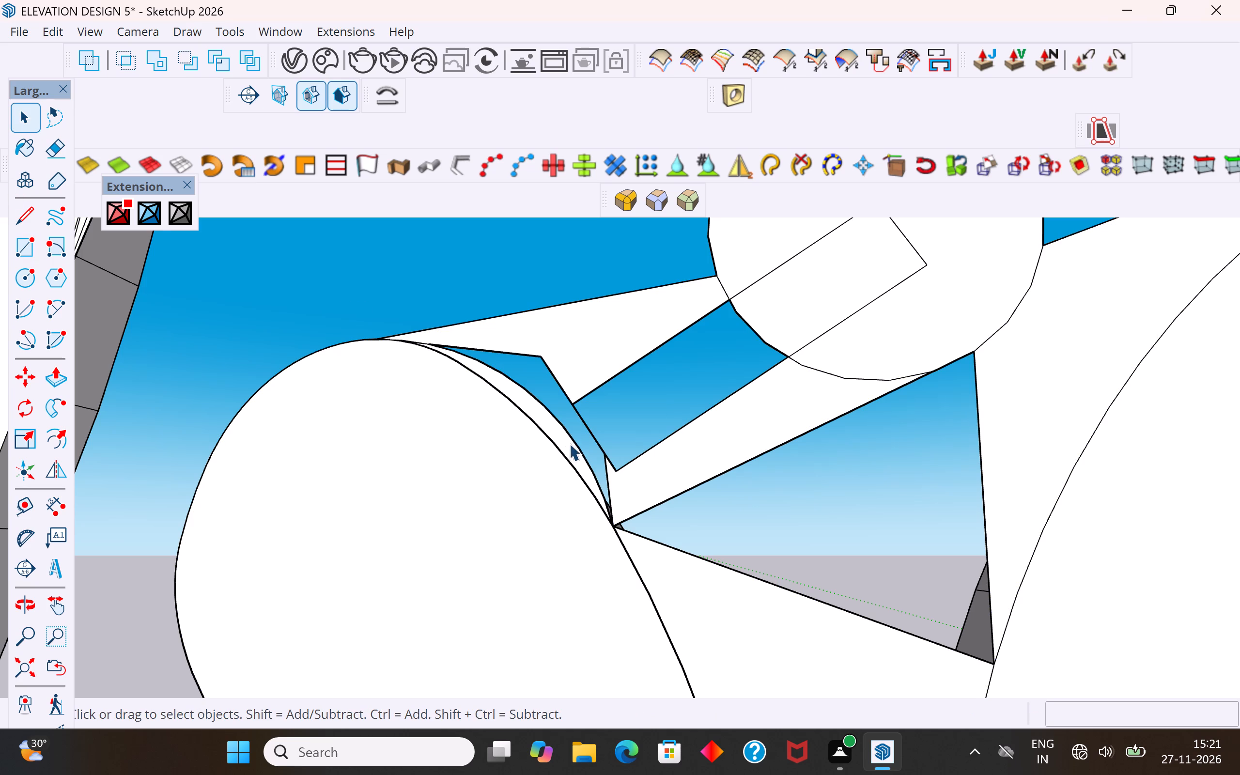
click(564, 447)
click(711, 460)
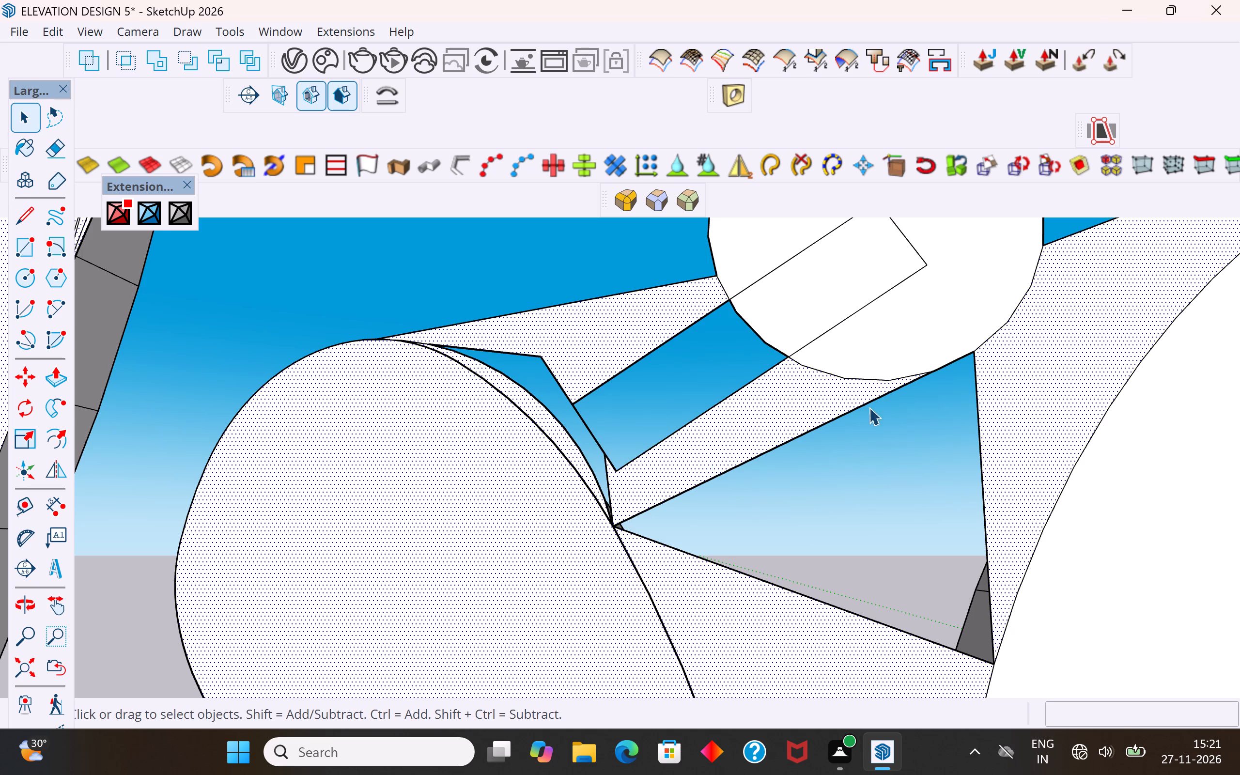
Delete the circle's face and the face of the rectangle's end inside the circle.
click(836, 487)
click(859, 342)
key(Delete)
click(822, 299)
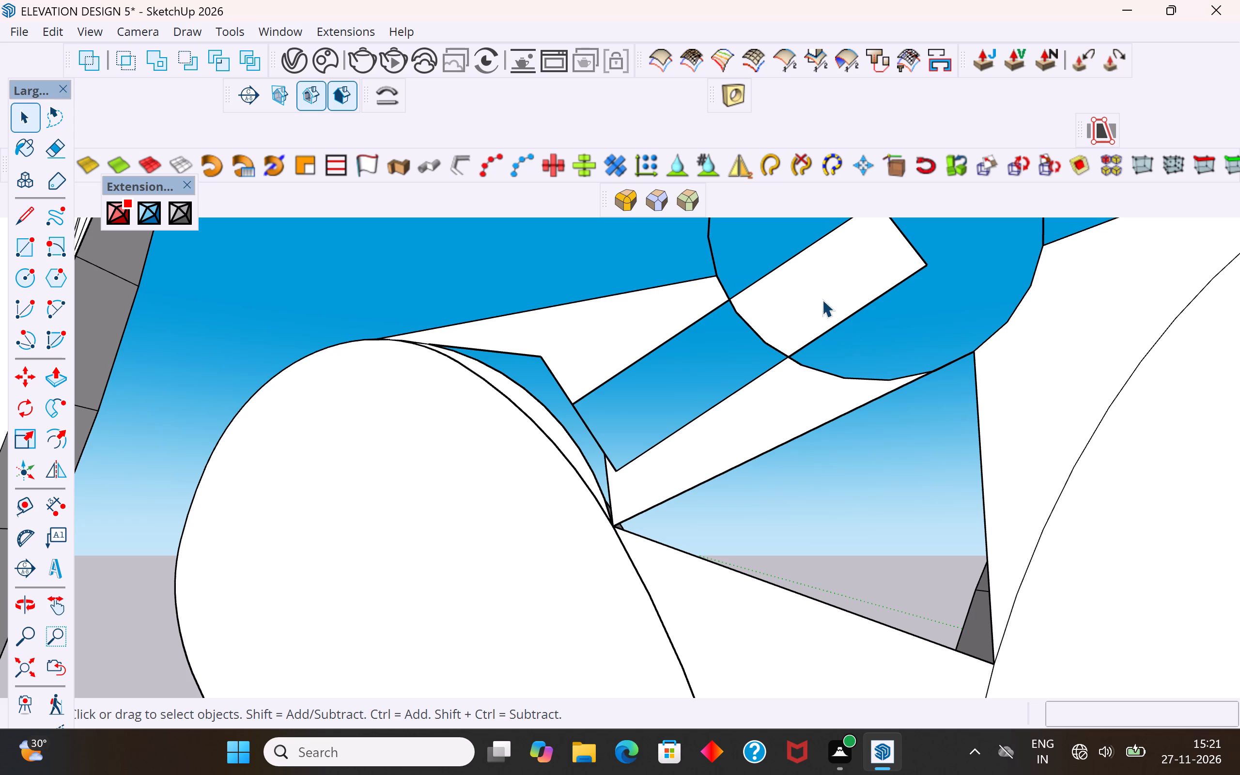
key(Delete)
Delete the circle's upper edges and the rectangle's edges inside the circle, keeping the lower arc.
scroll(747, 423, down, 5)
scroll(799, 363, down, 5)
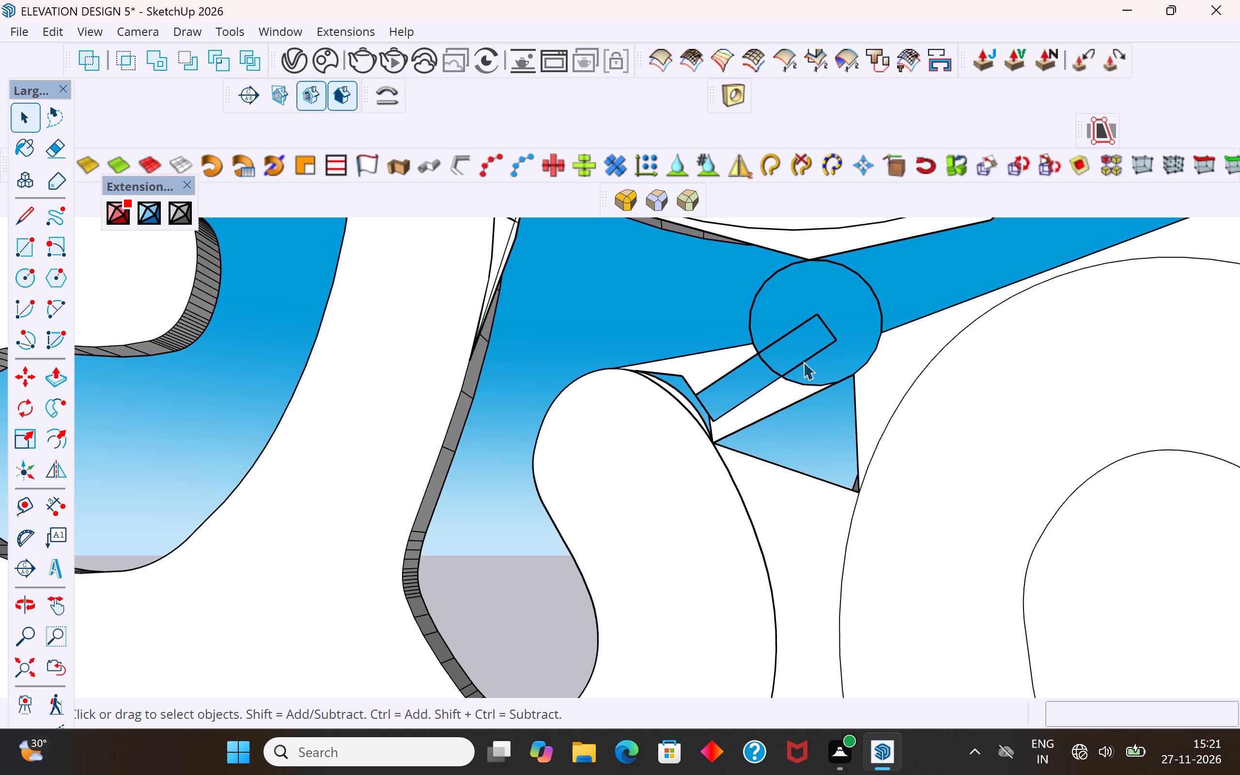
drag(891, 284, 740, 309)
key(Delete)
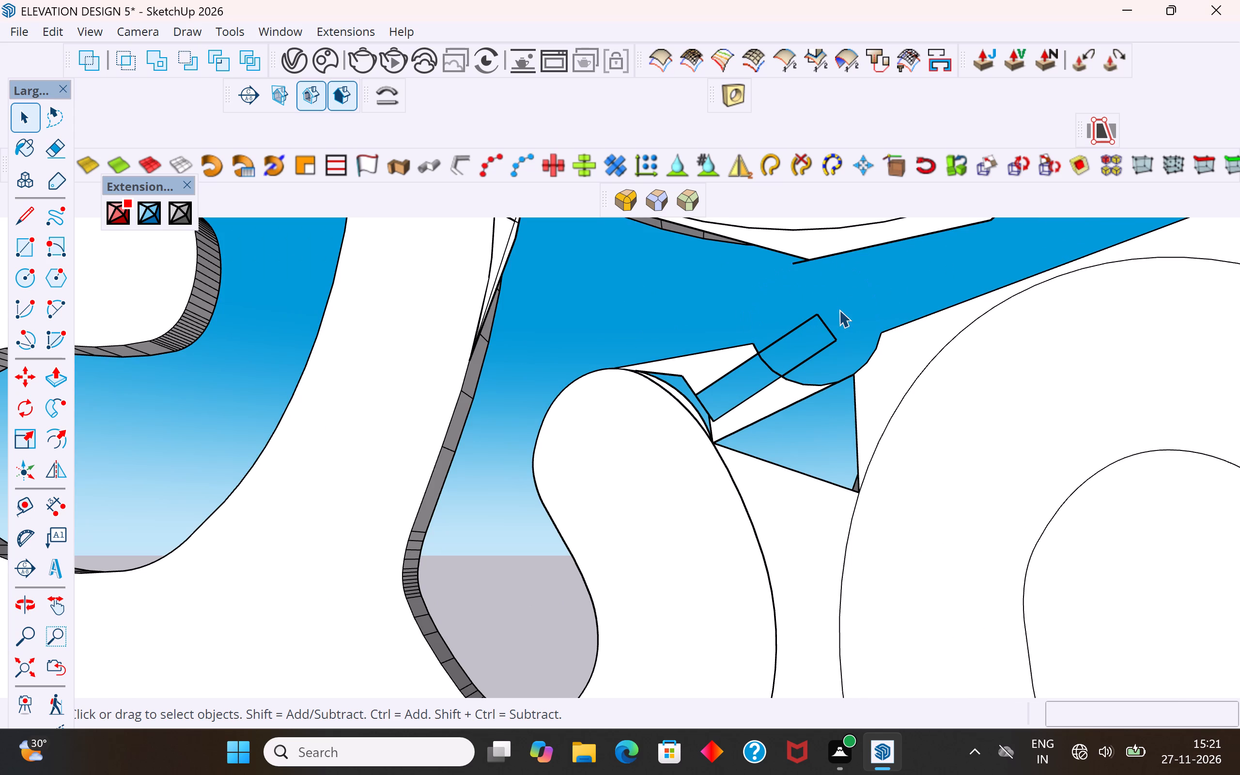
drag(839, 306, 813, 359)
key(Delete)
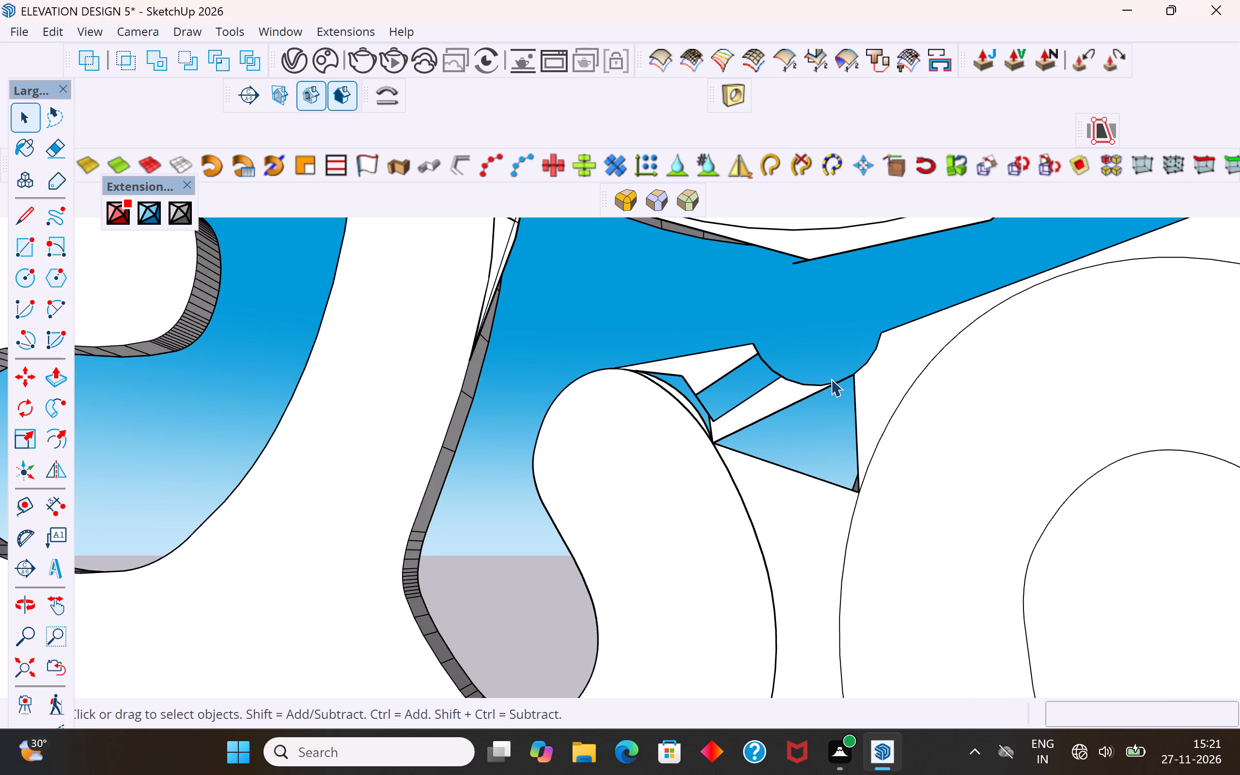
click(840, 379)
click(782, 396)
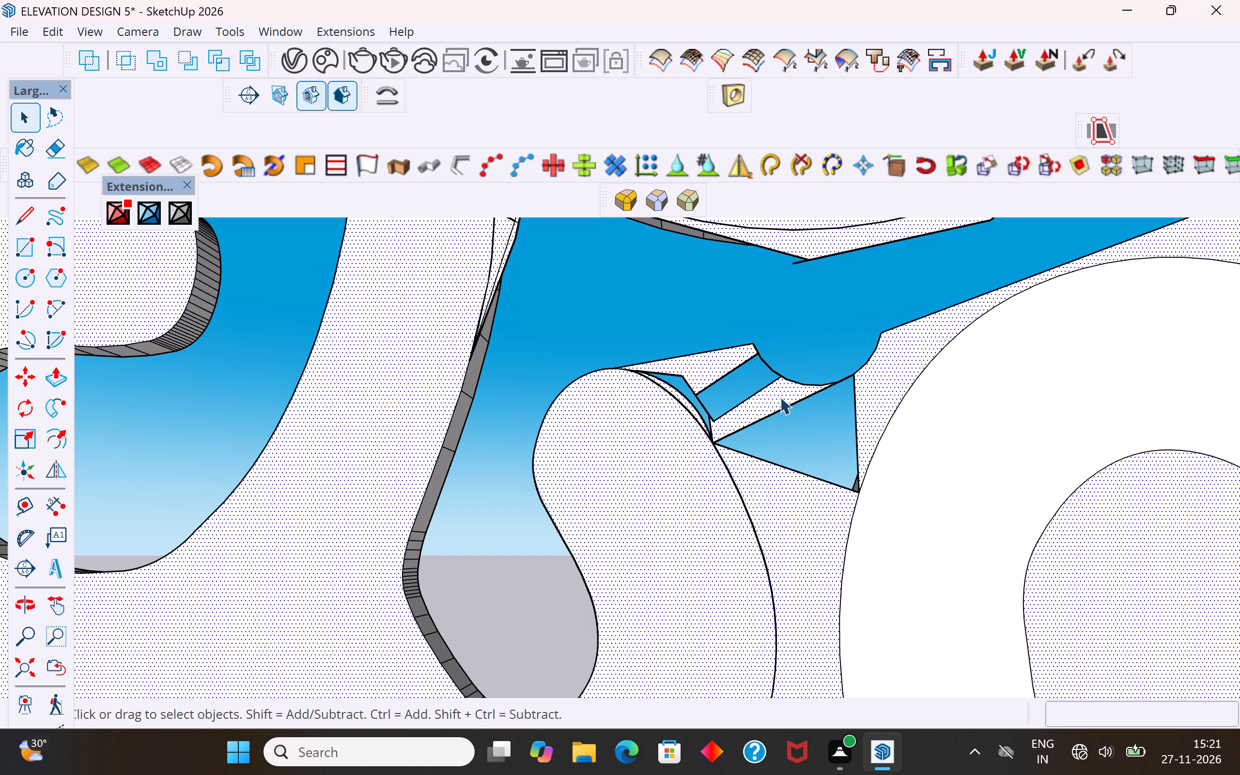
Draw a line about 1/8" long at the curl's top and one about 3/4" long along the sliver's upper edge to its corner.
click(27, 220)
scroll(659, 381, up, 2)
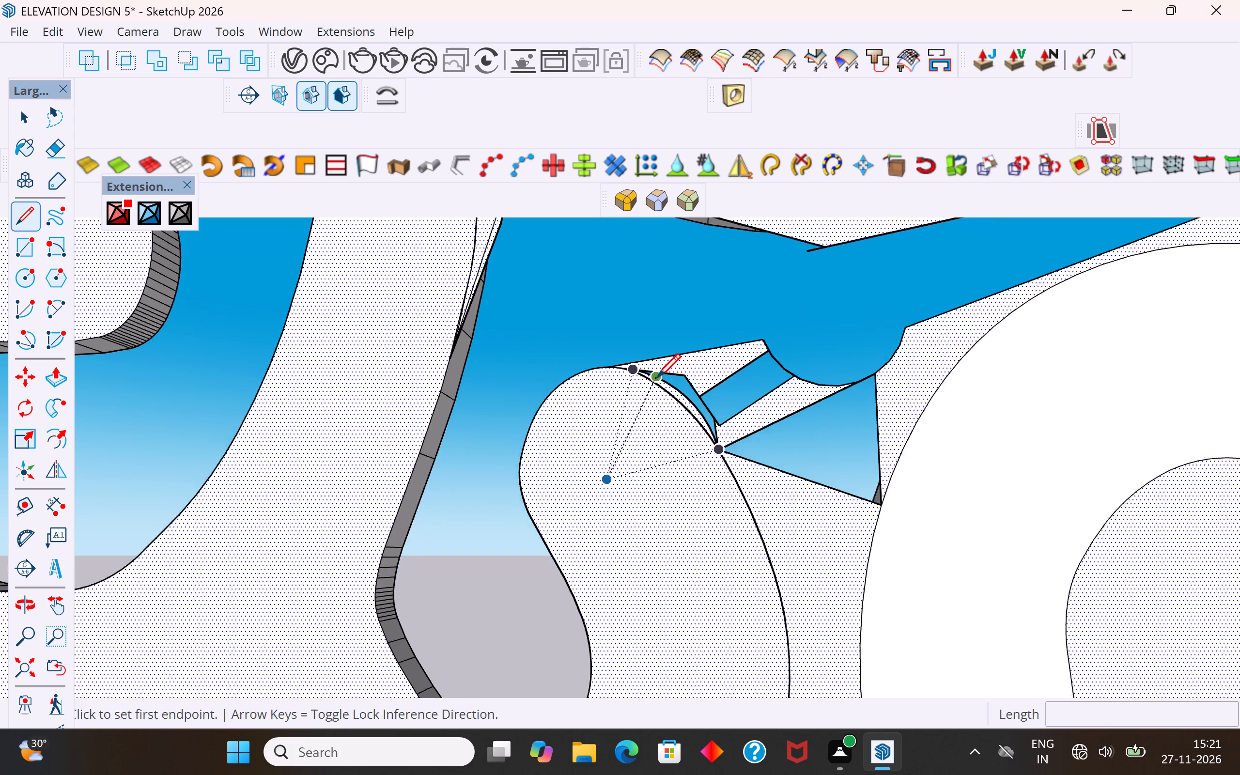
scroll(657, 380, up, 10)
click(519, 345)
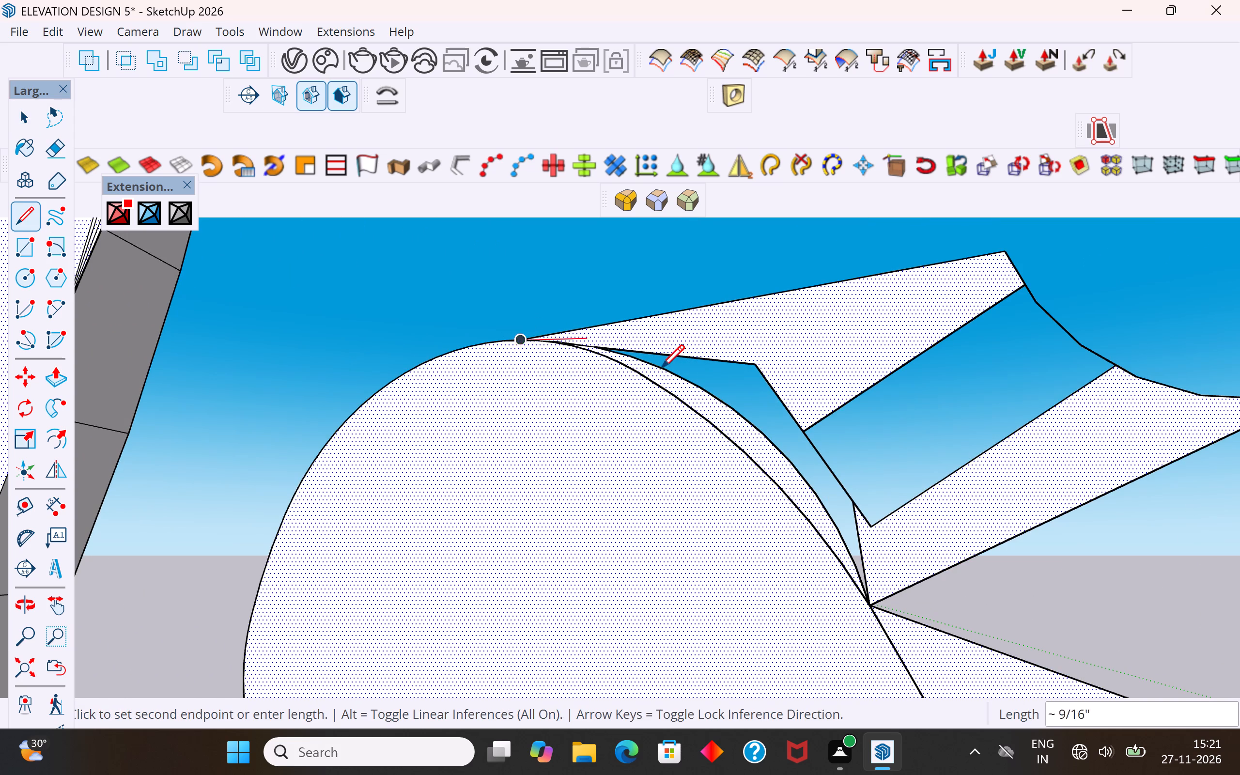
scroll(546, 344, up, 1)
scroll(546, 344, down, 1)
scroll(546, 344, up, 4)
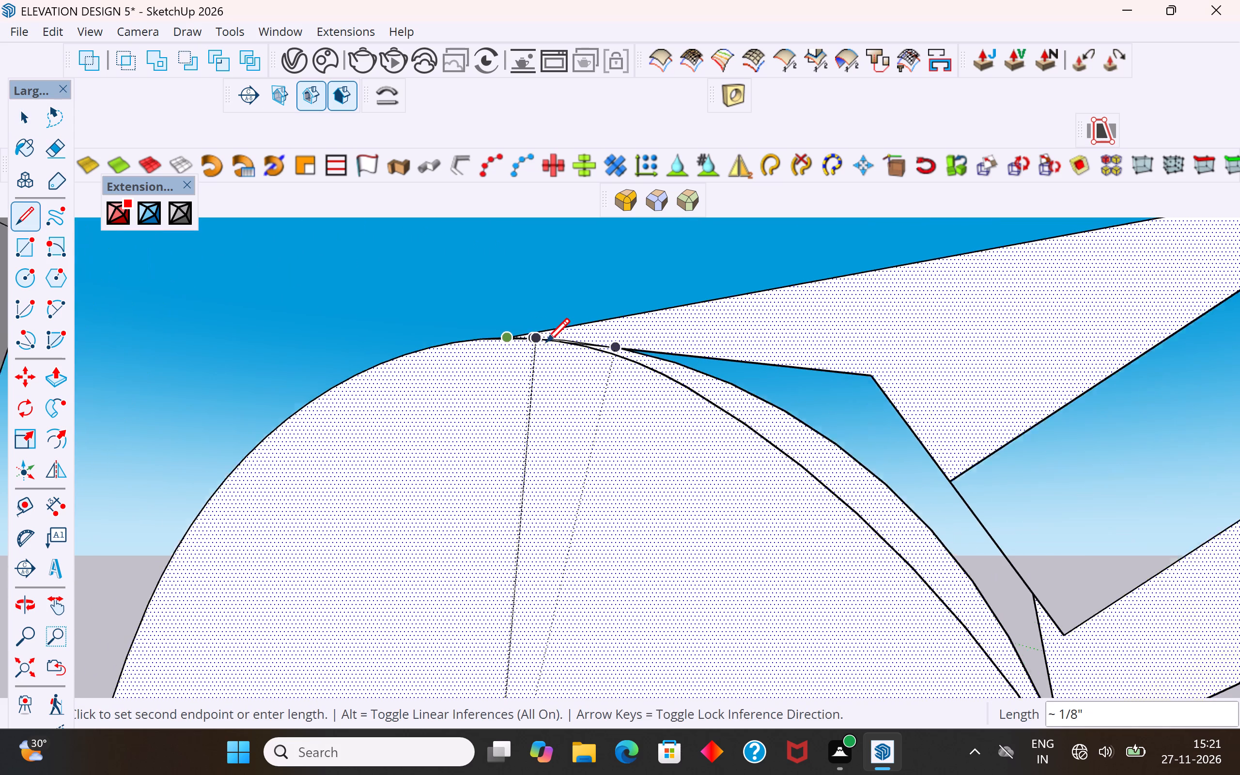
scroll(546, 344, up, 2)
click(542, 340)
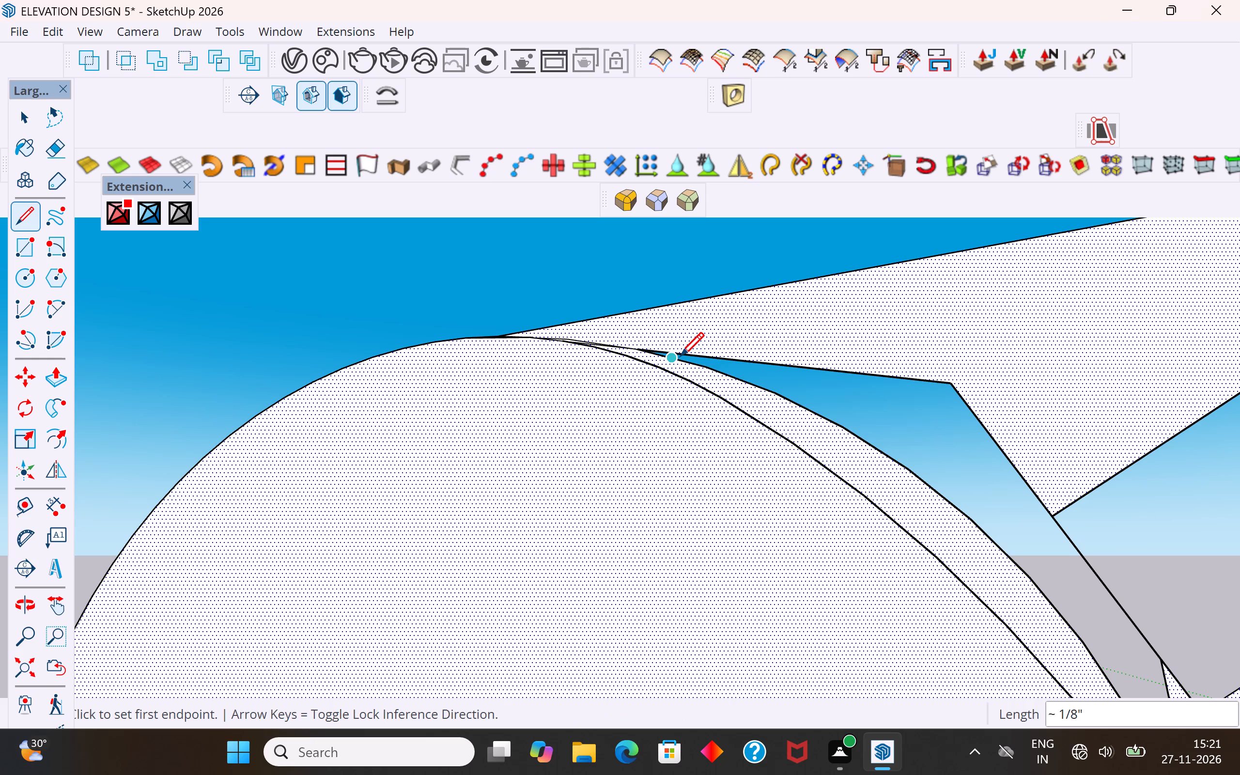
click(680, 358)
click(951, 387)
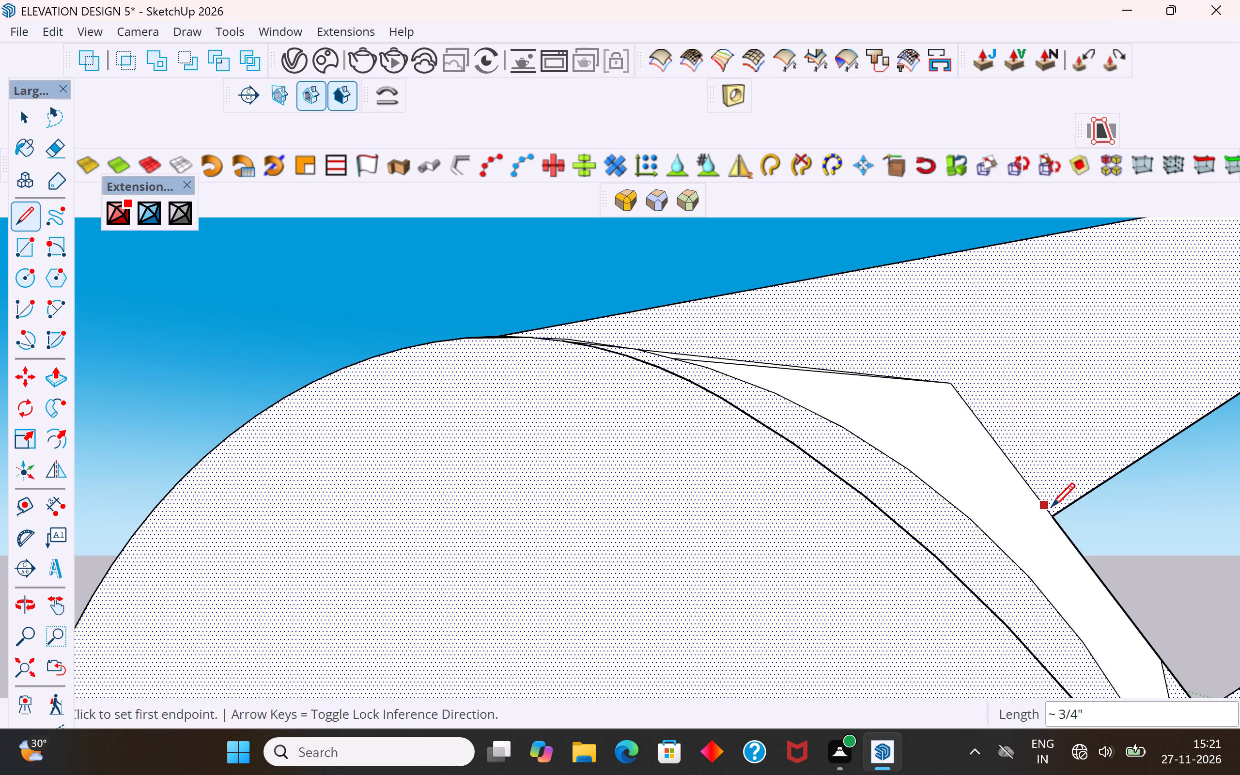
Draw a line from the rectangle cutout's corner on the sliver to the triangular opening's tip.
click(1058, 516)
scroll(744, 461, down, 11)
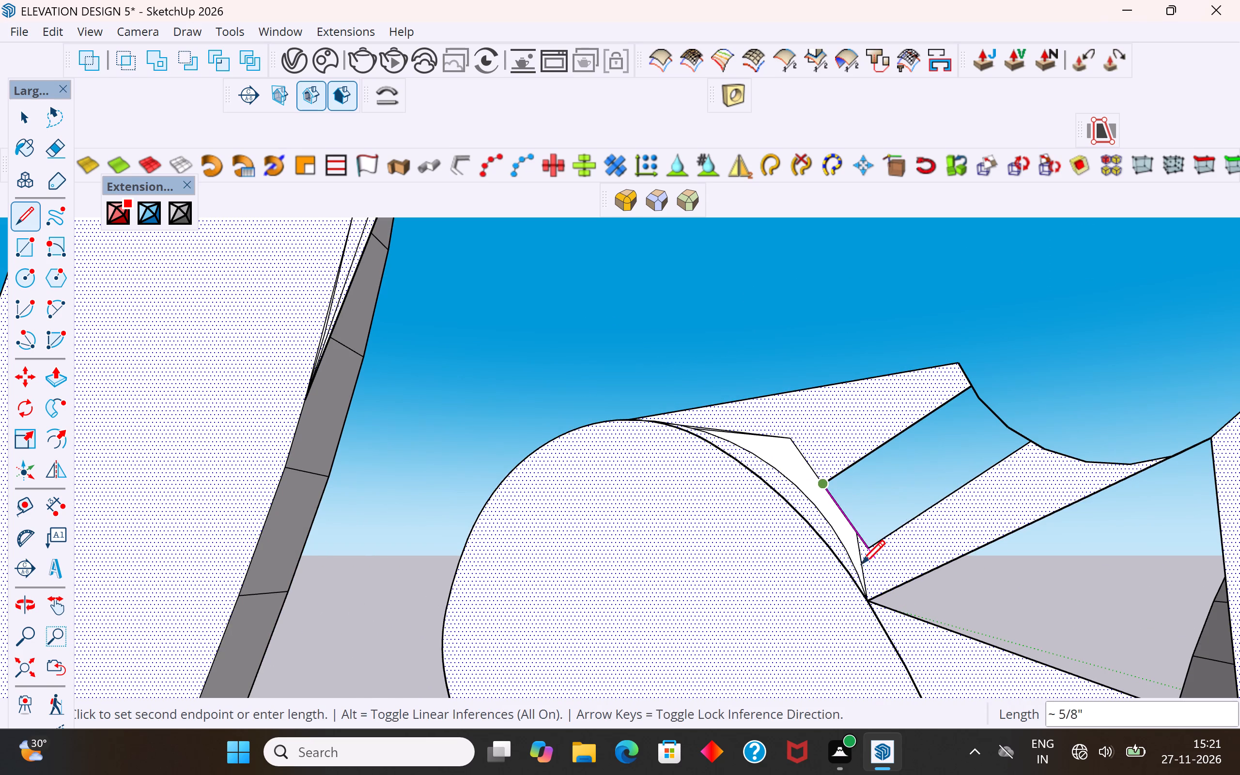
scroll(867, 603, up, 3)
click(867, 603)
scroll(809, 576, down, 3)
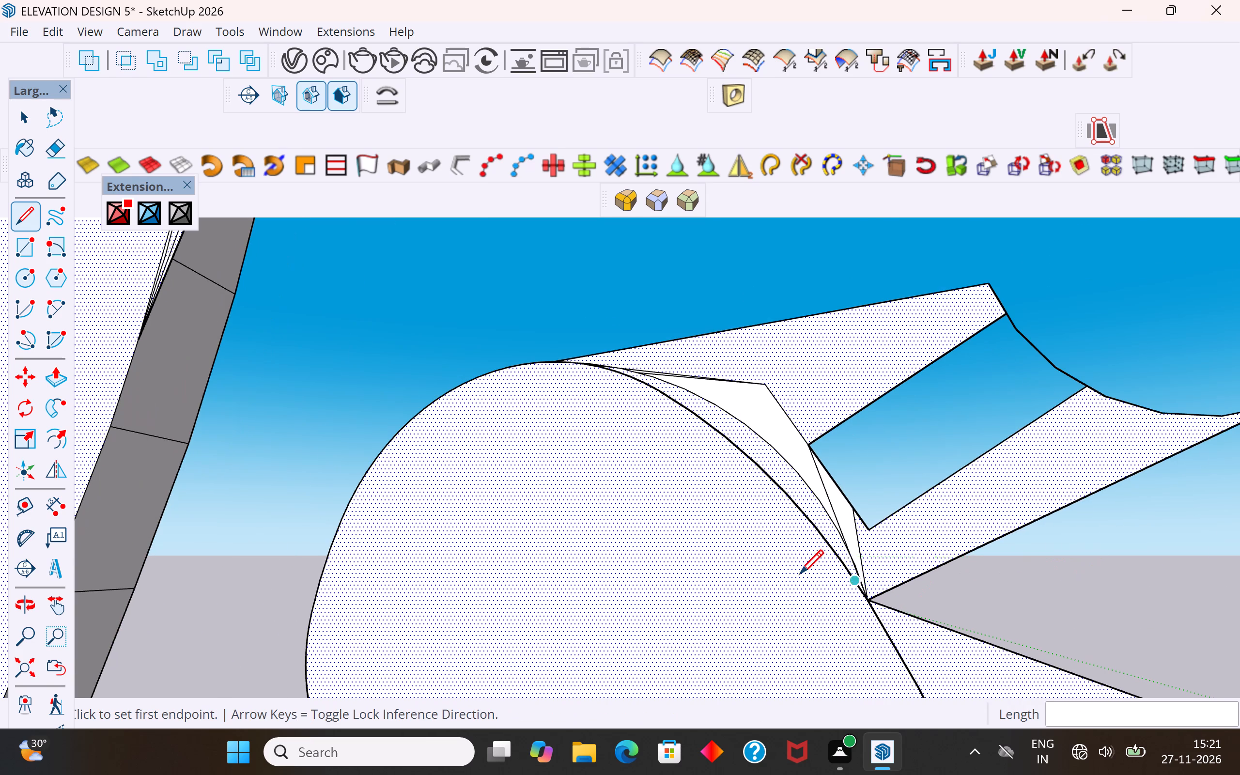
scroll(800, 576, down, 3)
Draw three connected lines from the triangle's tip into the opening, up past the circle's arc, and about 4 5/16" back to the curl's top.
click(839, 594)
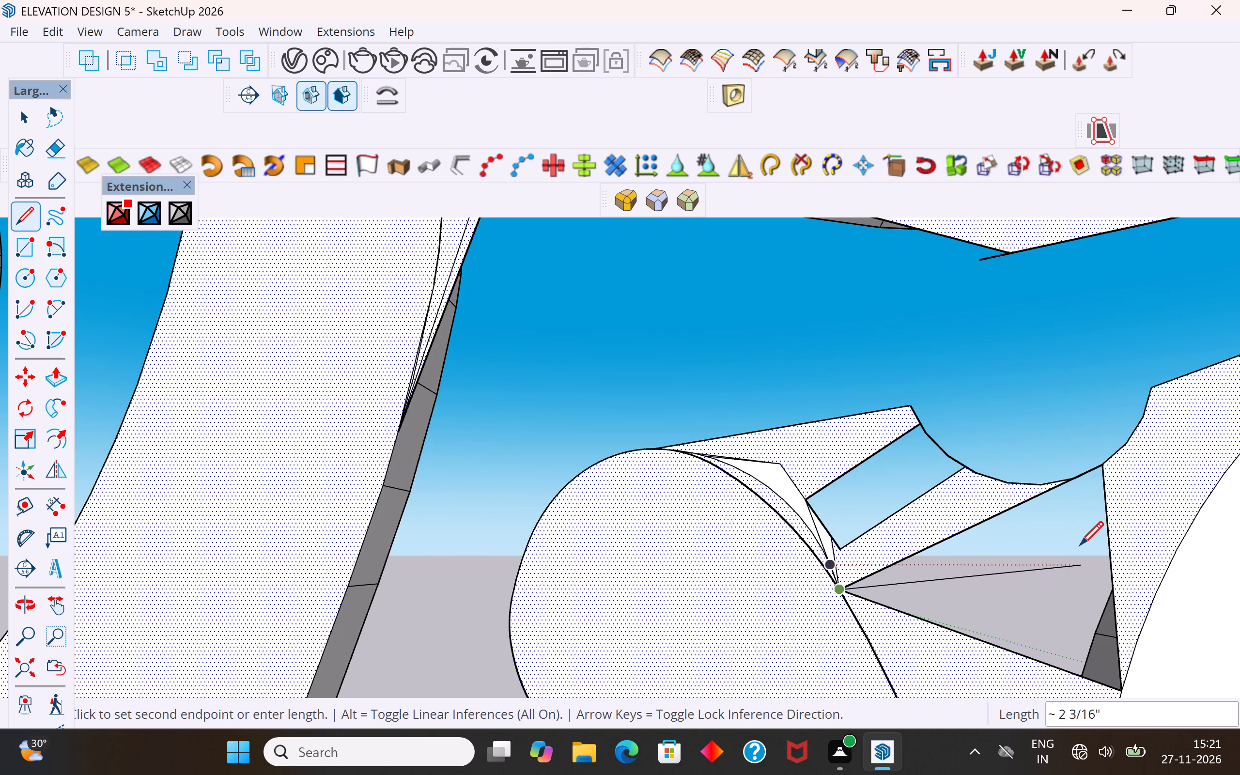
click(1089, 547)
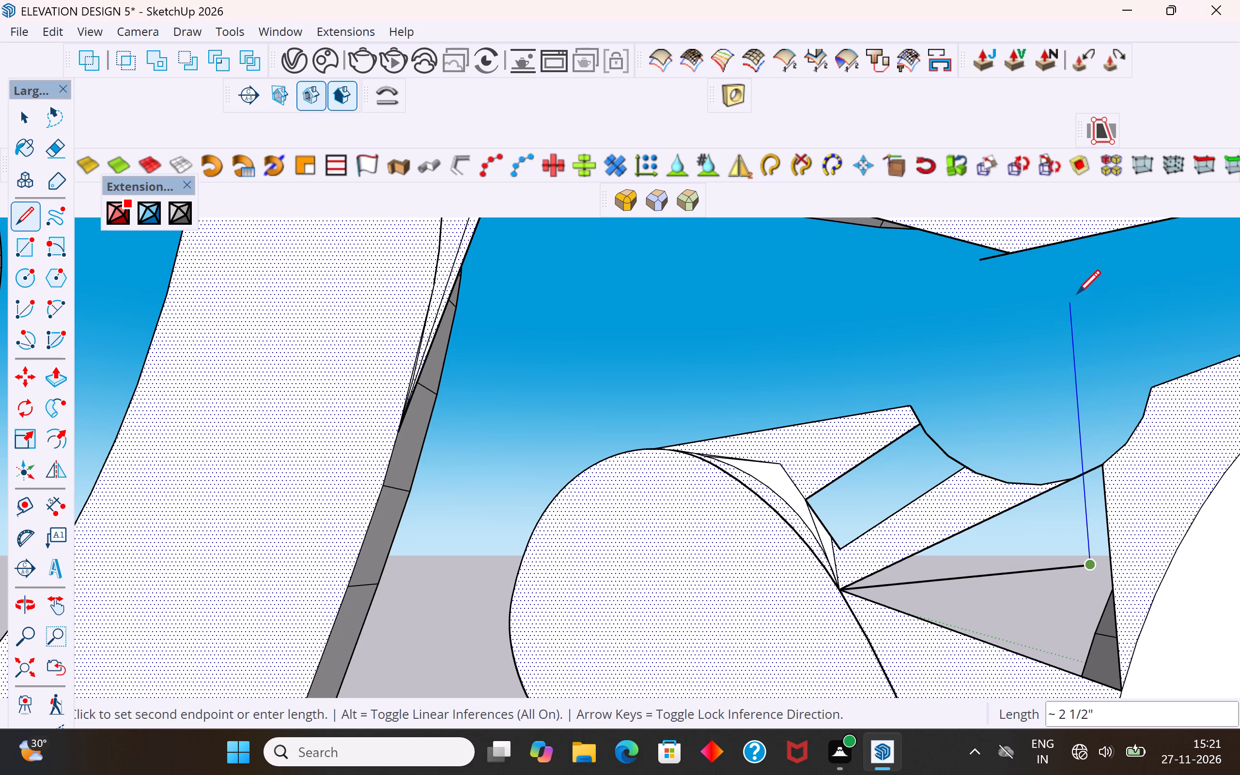
click(1070, 269)
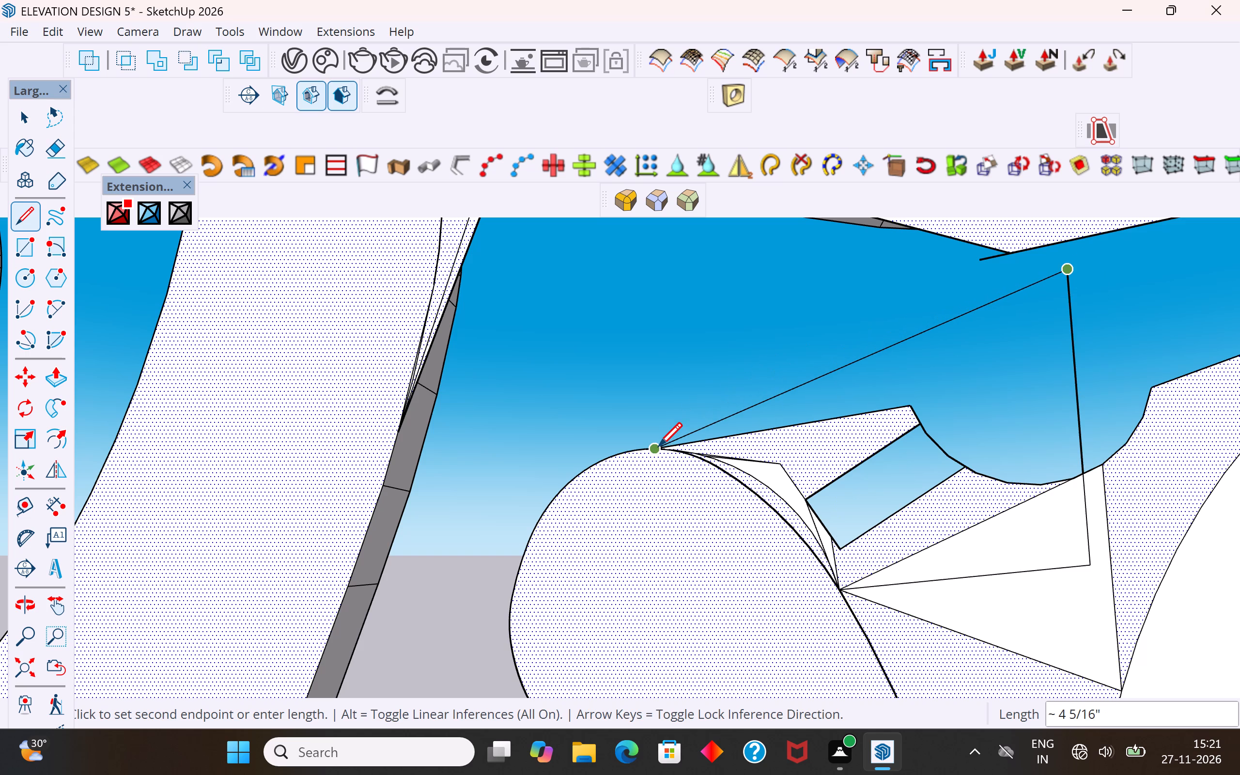
click(658, 449)
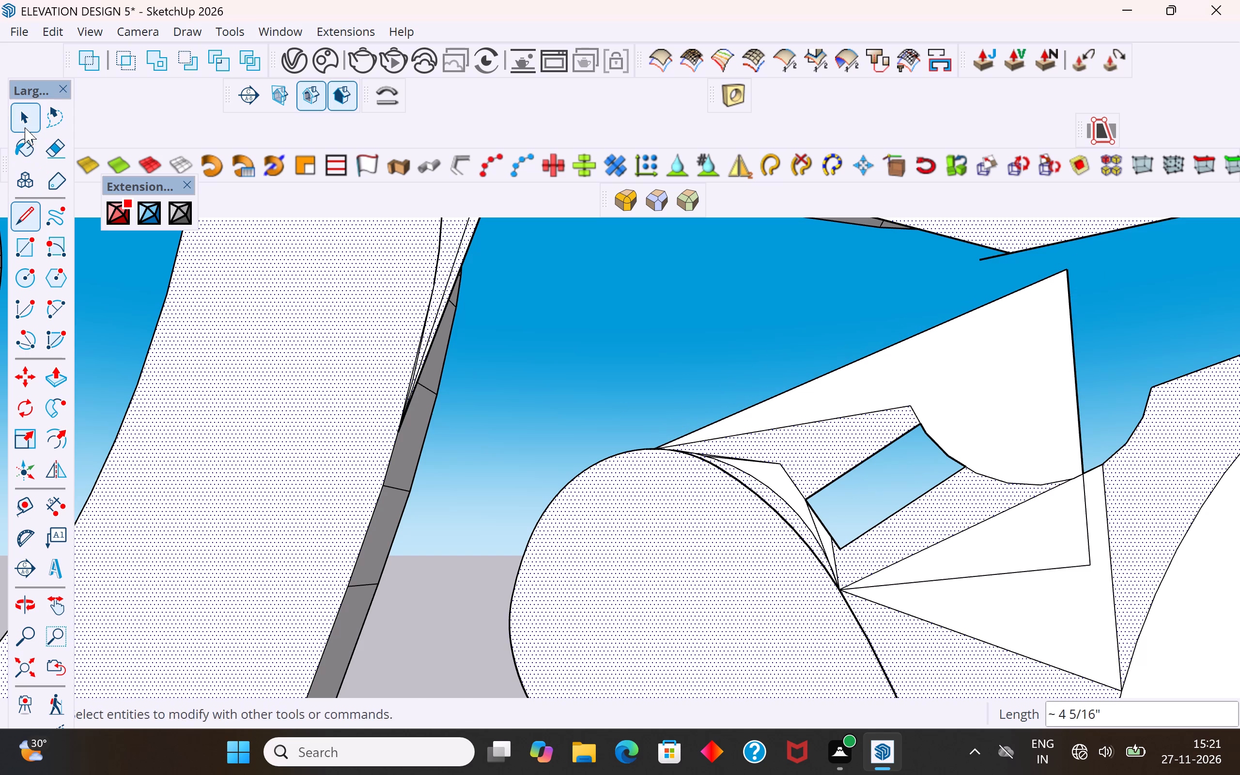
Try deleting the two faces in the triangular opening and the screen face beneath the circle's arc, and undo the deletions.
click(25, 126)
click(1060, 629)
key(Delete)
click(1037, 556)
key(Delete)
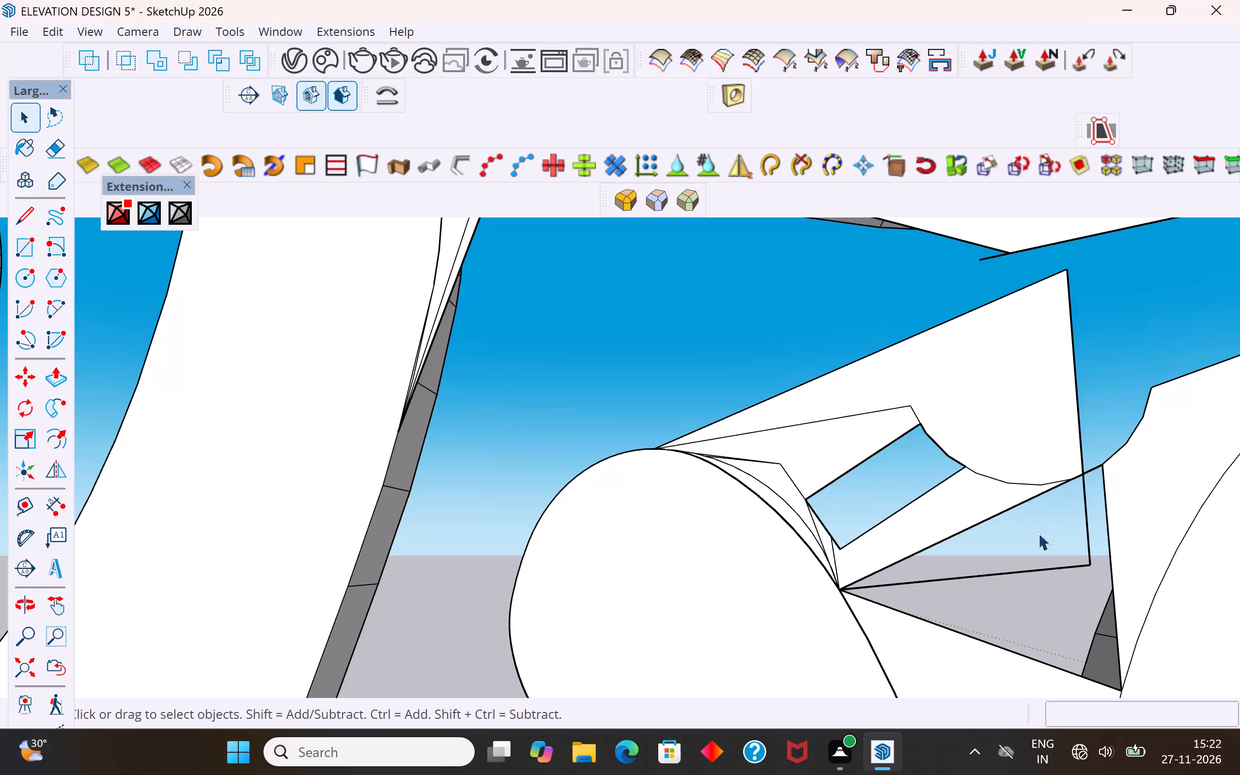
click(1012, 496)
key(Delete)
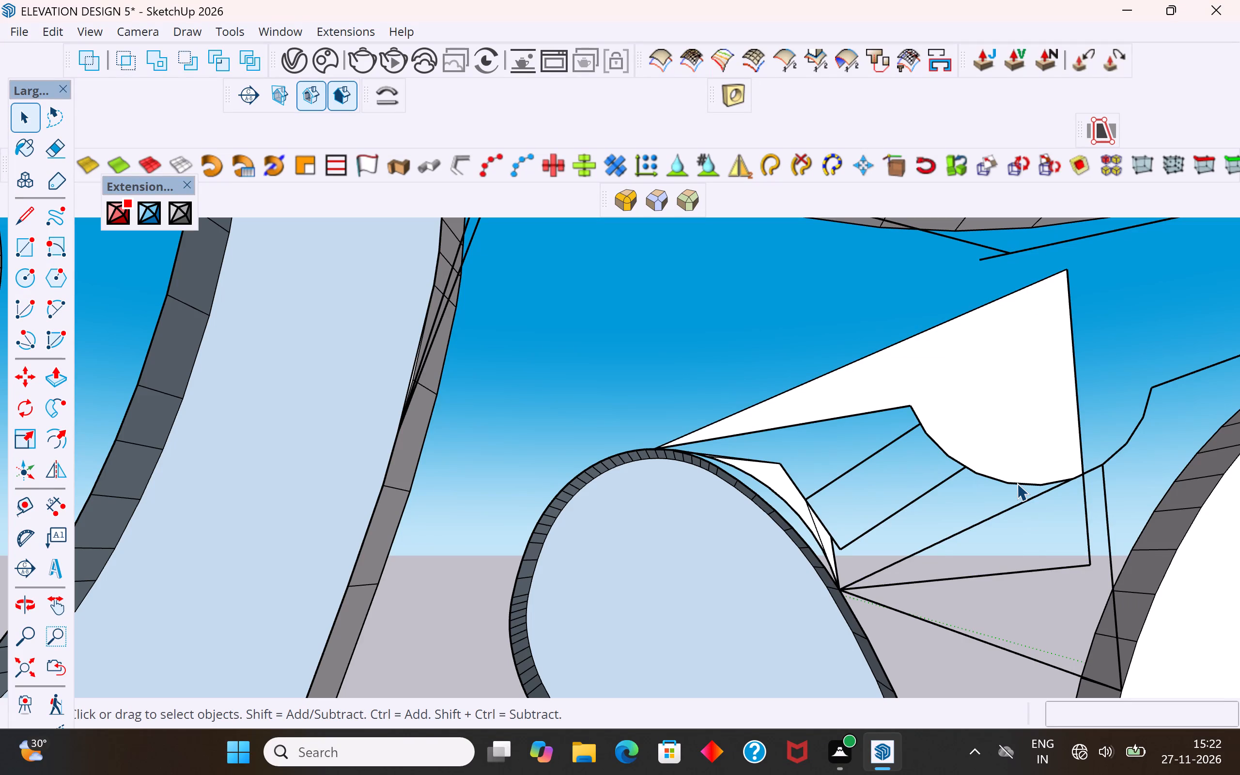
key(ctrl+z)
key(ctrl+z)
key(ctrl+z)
Delete the two faces filling the triangular opening and the opening's slanted upper edge beneath the circle's arc.
ctrl+click(1037, 595)
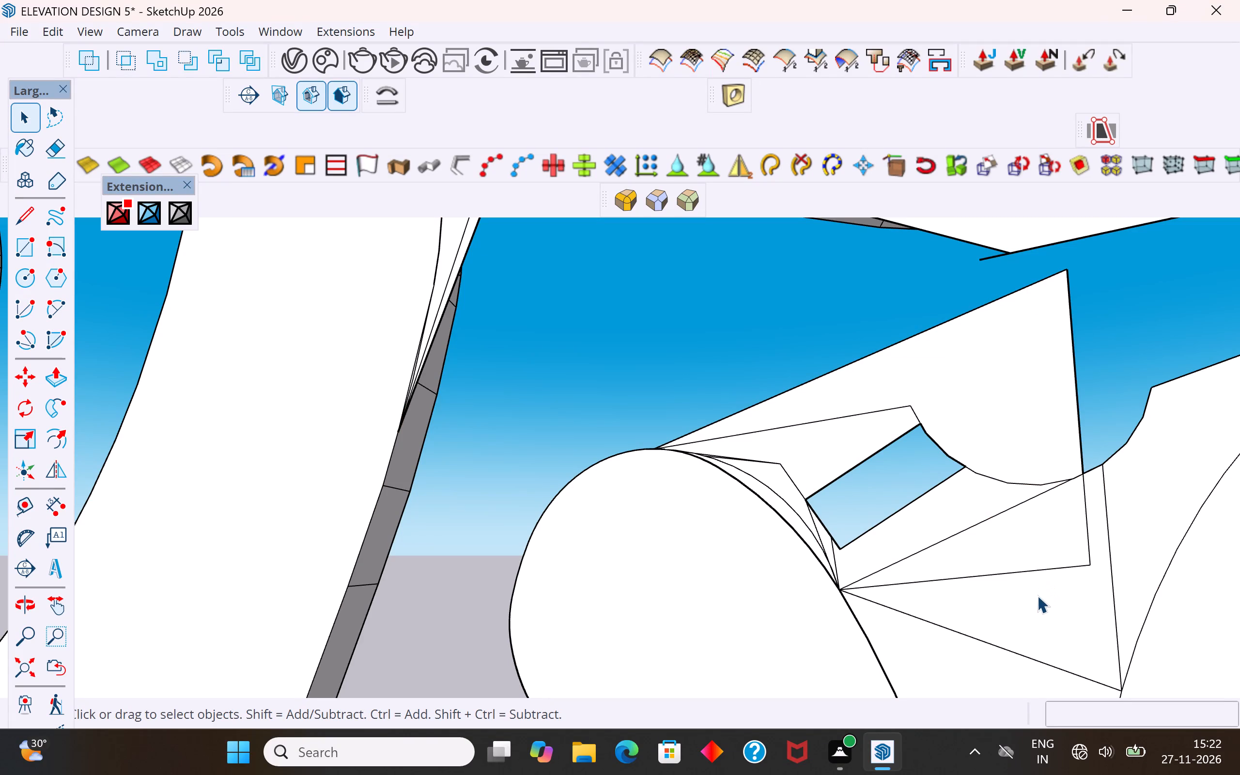
key(Delete)
click(1058, 559)
key(Delete)
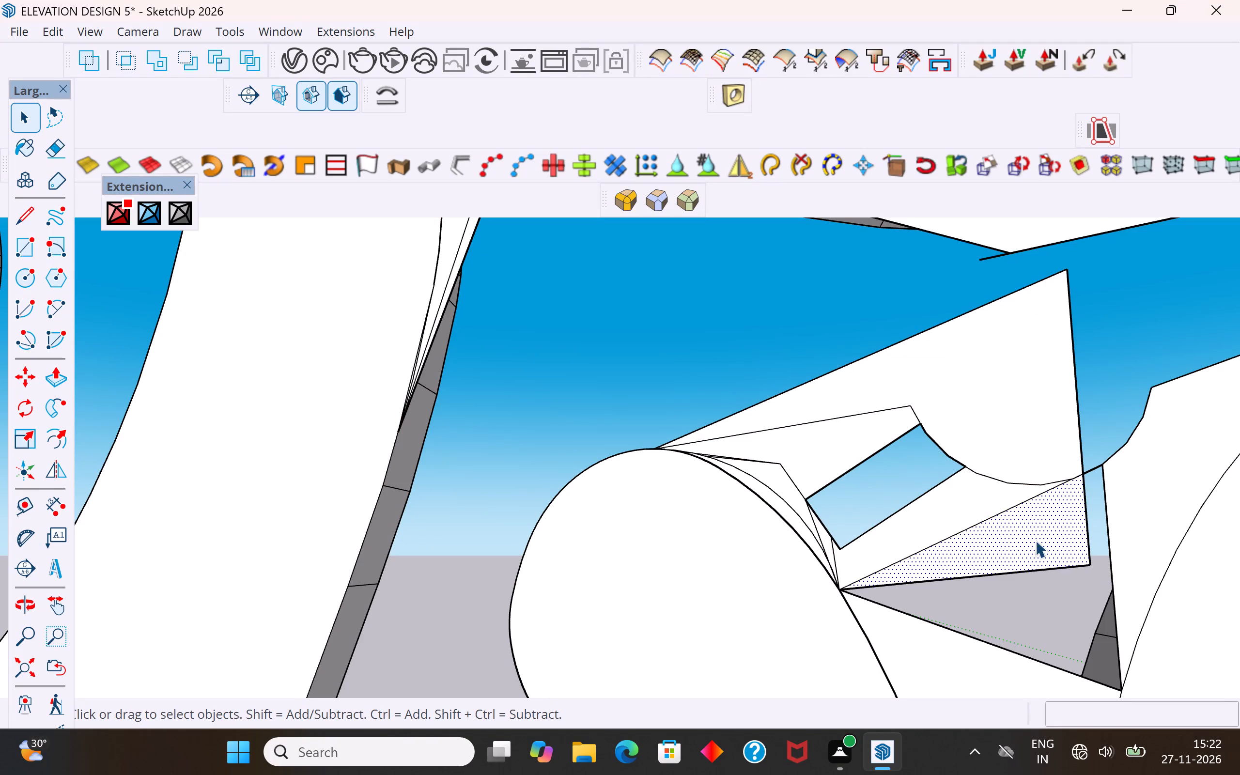
click(1038, 493)
key(Delete)
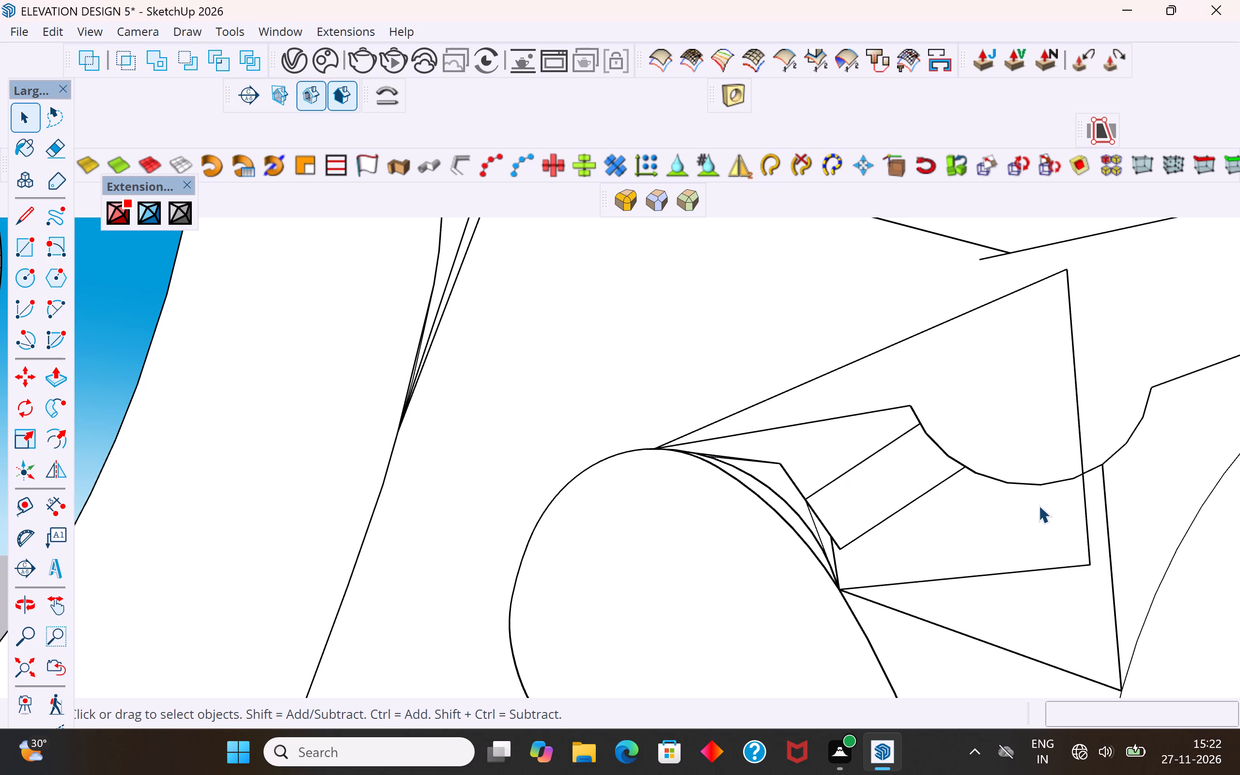
Undo the last deletion of the slanted edge below the curved notch, beside the rounded end.
key(ctrl+z)
Delete the stray triangle's edges and face crossing the curved notch, plus the loose line stub below the upper band.
click(1064, 580)
click(1064, 572)
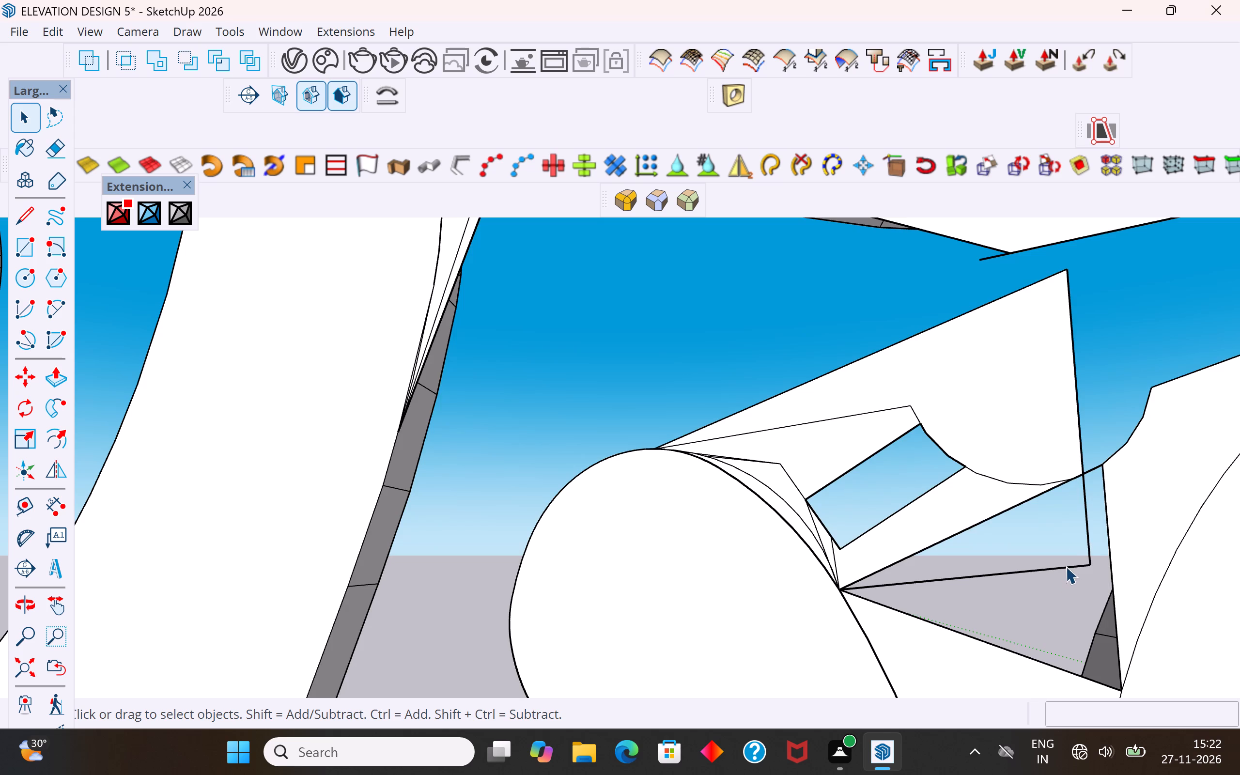
click(1066, 565)
key(Delete)
click(1089, 548)
key(Delete)
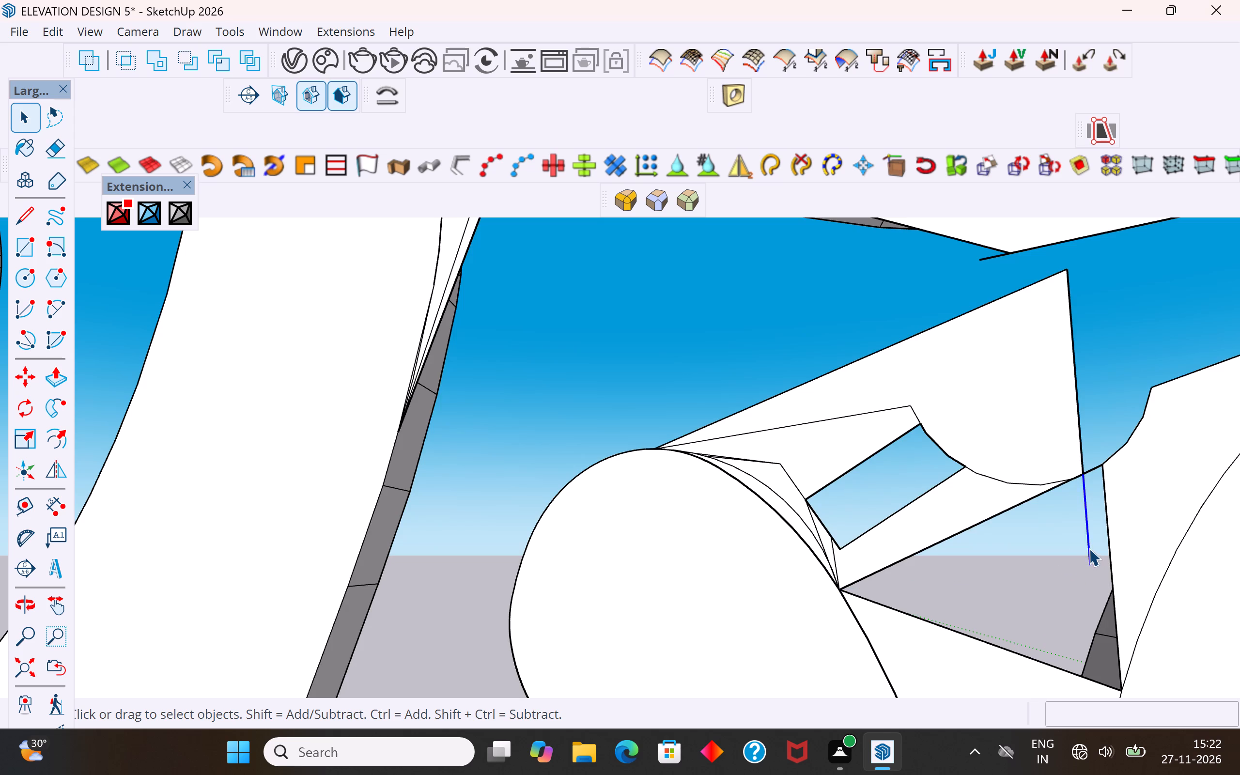
click(1064, 463)
key(Delete)
click(1080, 428)
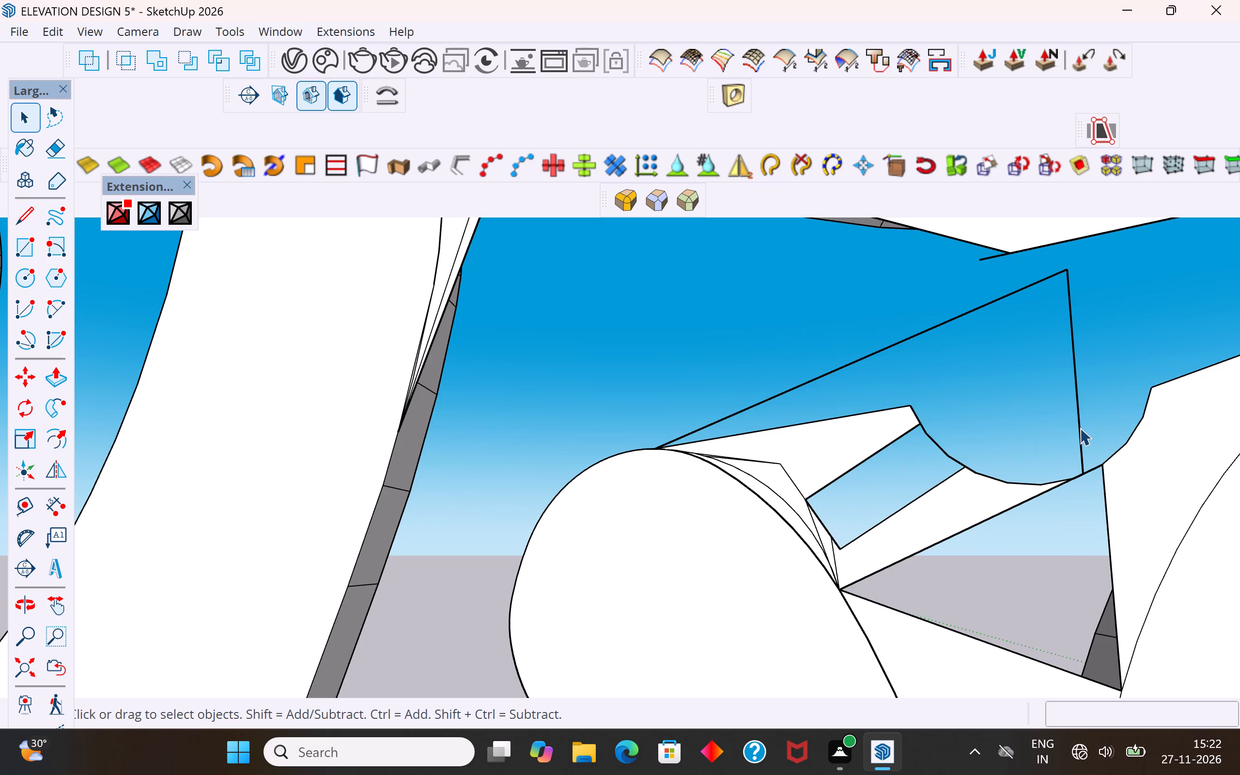
key(Delete)
click(1047, 283)
key(Delete)
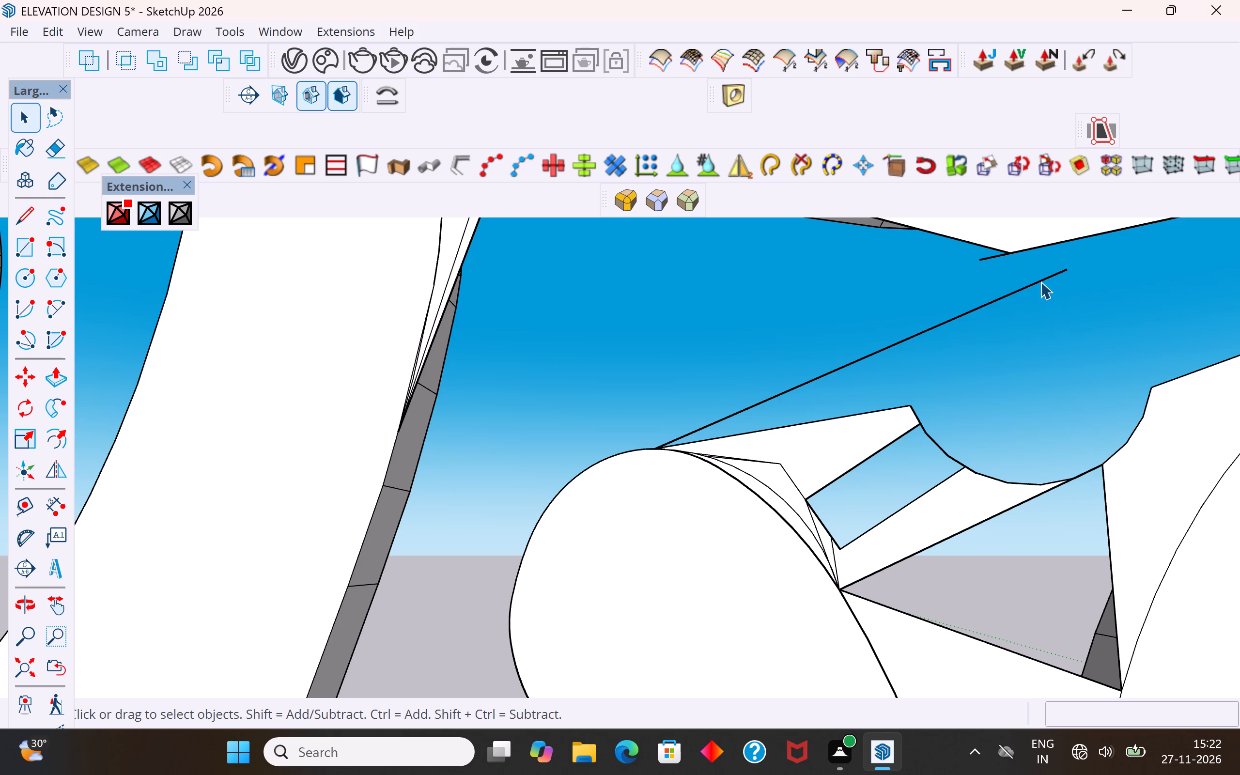
click(1040, 281)
key(Delete)
click(996, 256)
key(Delete)
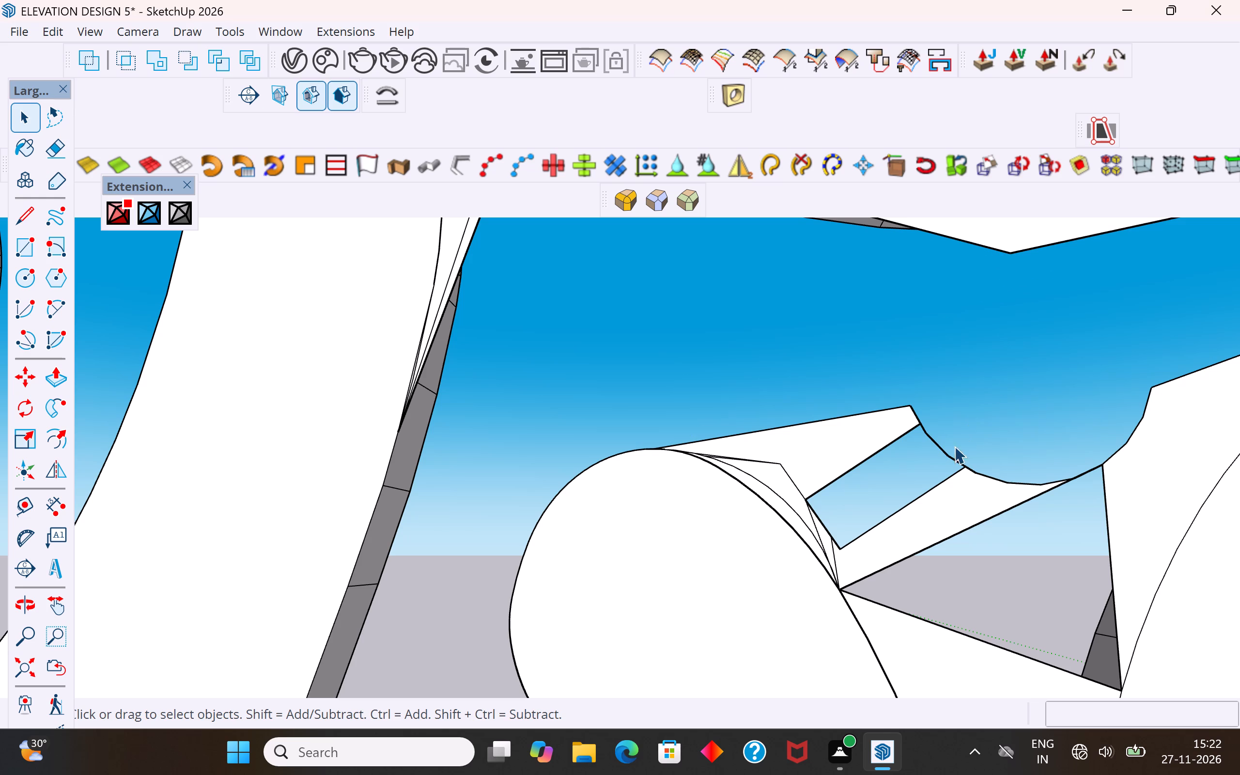
Delete the curved edge closing the outer end of the small rectangular opening.
click(945, 454)
key(Delete)
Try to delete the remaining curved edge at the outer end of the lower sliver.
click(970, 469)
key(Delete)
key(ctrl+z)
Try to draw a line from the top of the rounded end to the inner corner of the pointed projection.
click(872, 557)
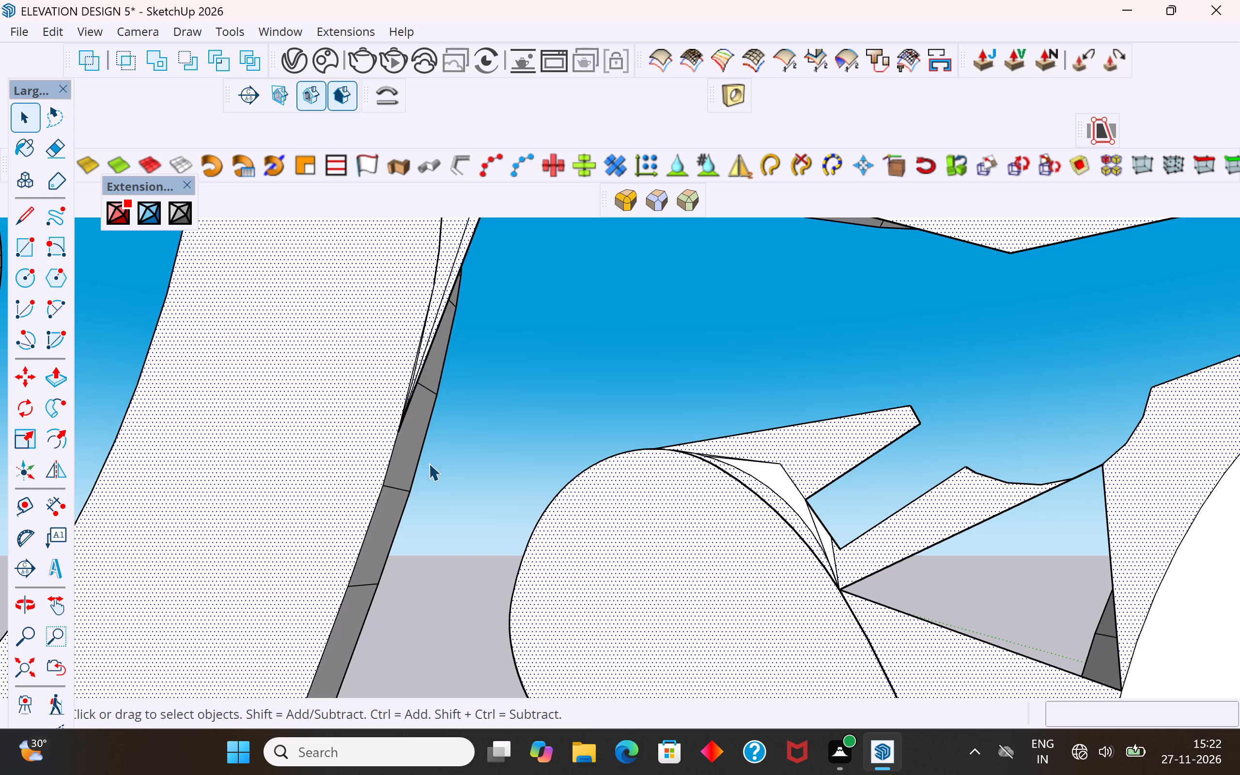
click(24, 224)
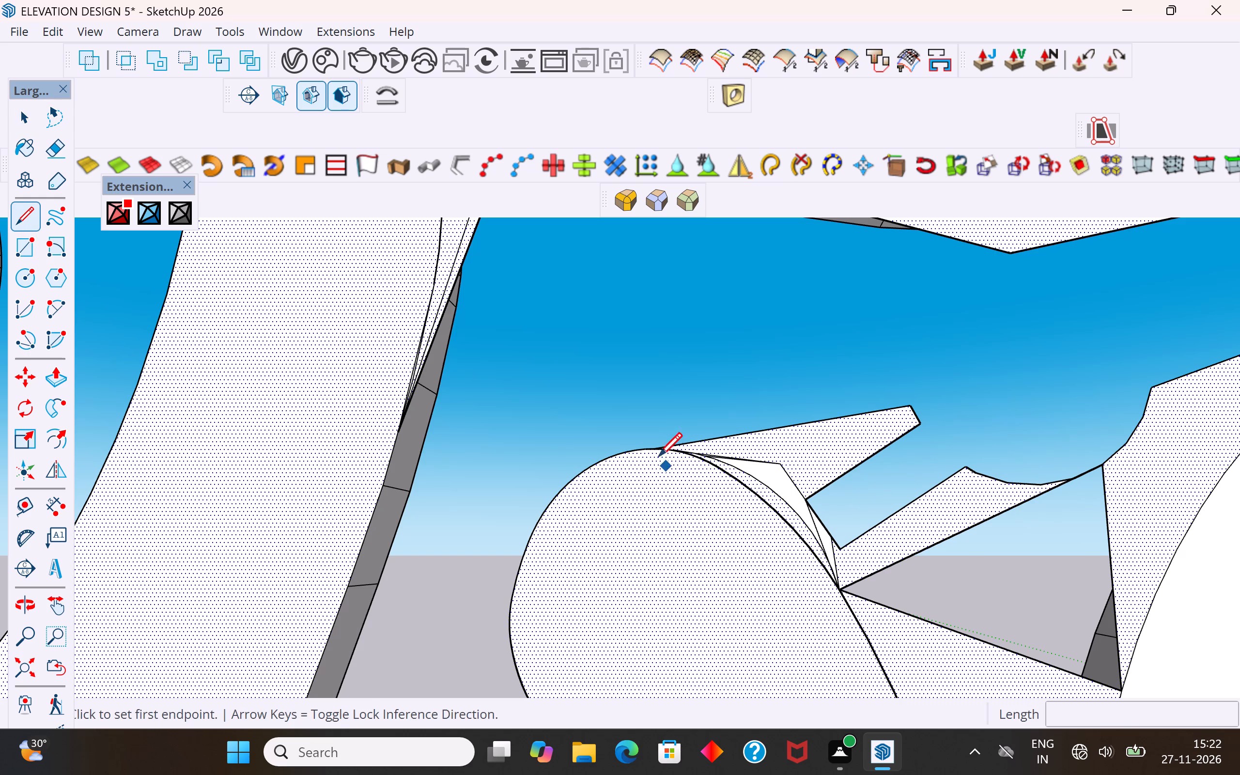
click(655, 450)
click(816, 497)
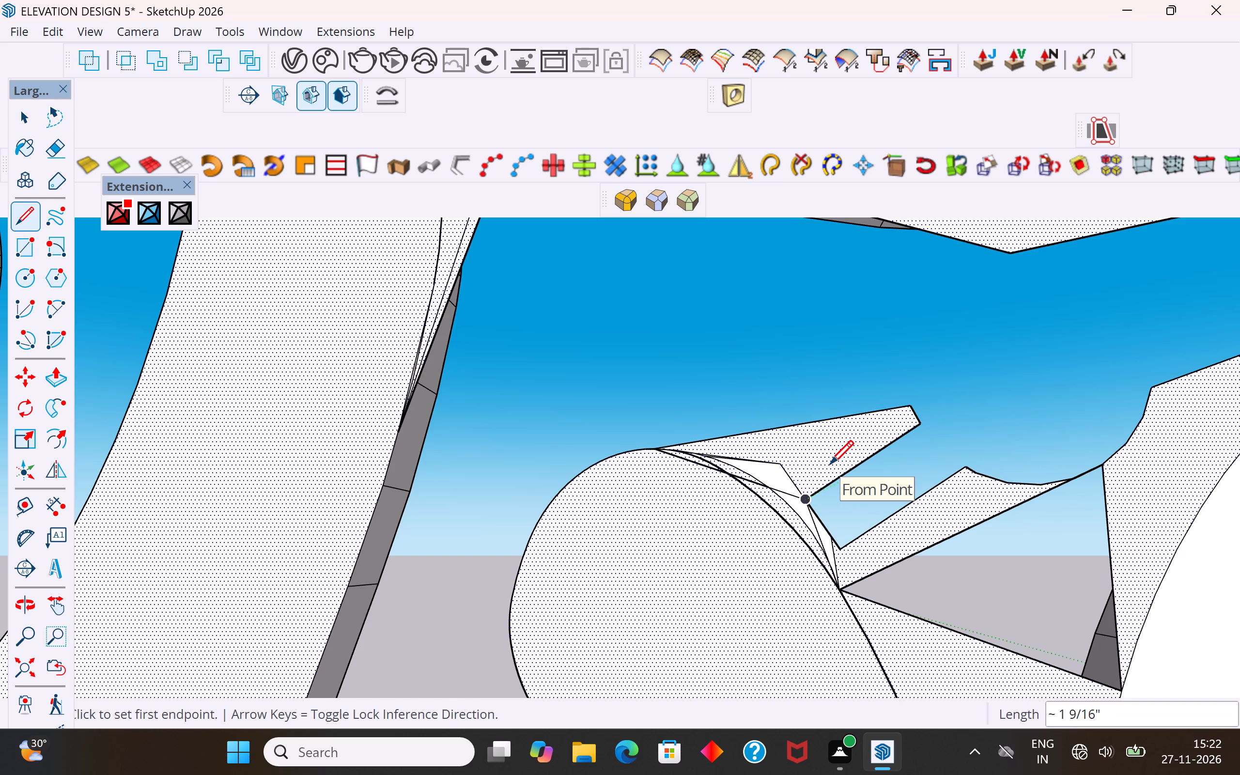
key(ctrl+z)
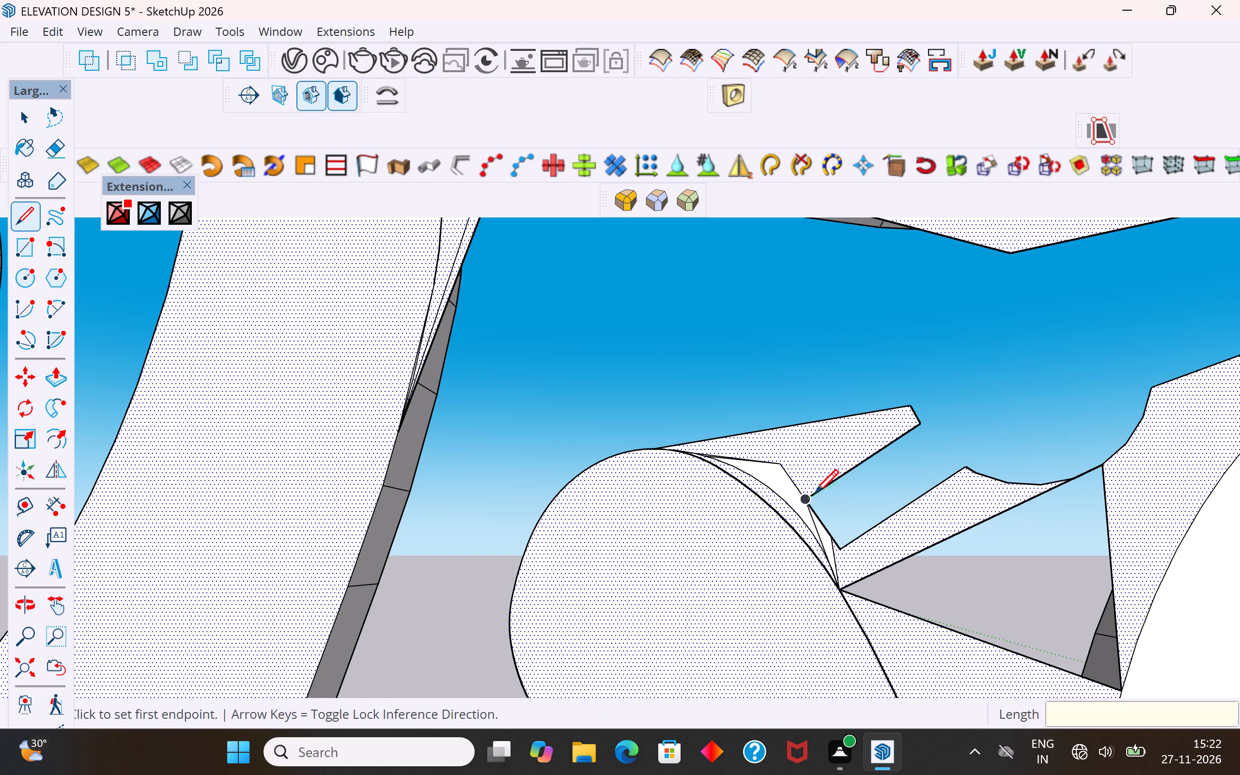
Draw a line about 3/8" long from the bend beside the rounded end up to the pointed projection's upper edge.
click(785, 465)
click(773, 433)
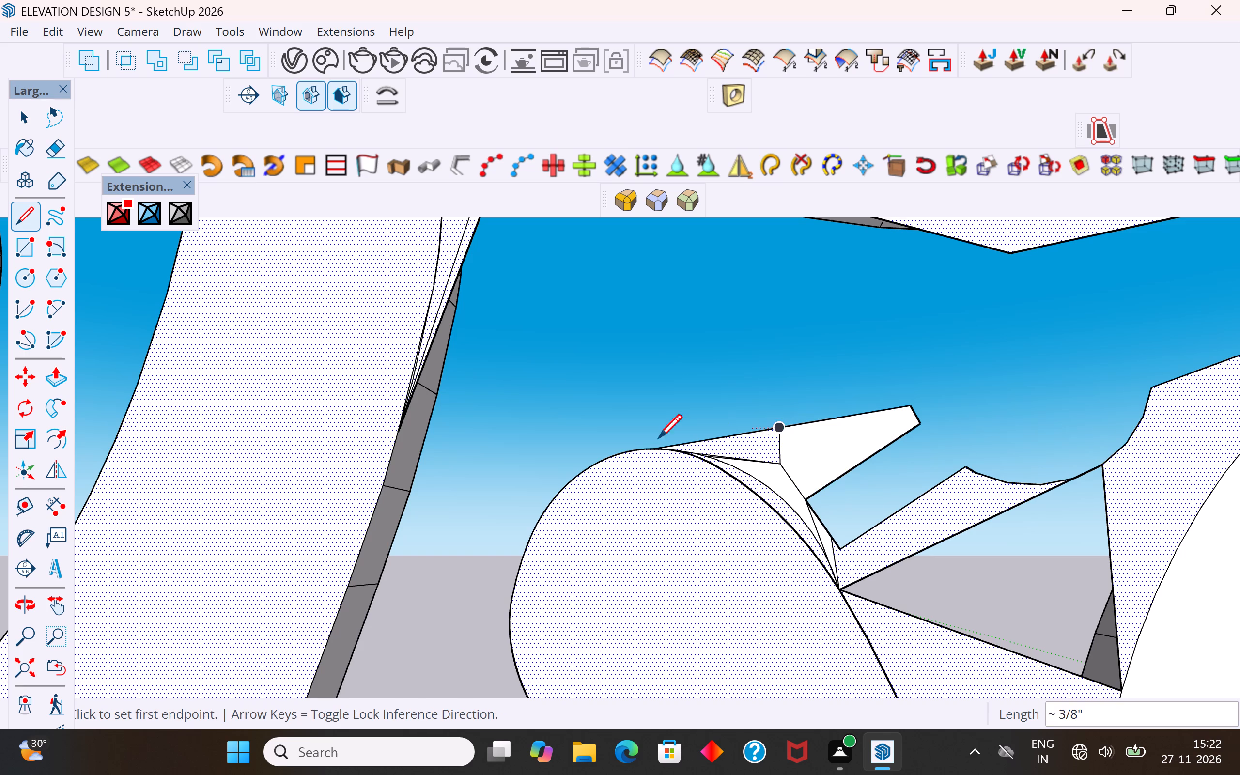
Delete the two thin sliver faces beside the rounded end and the face of the pointed projection's outer part.
click(31, 110)
click(784, 480)
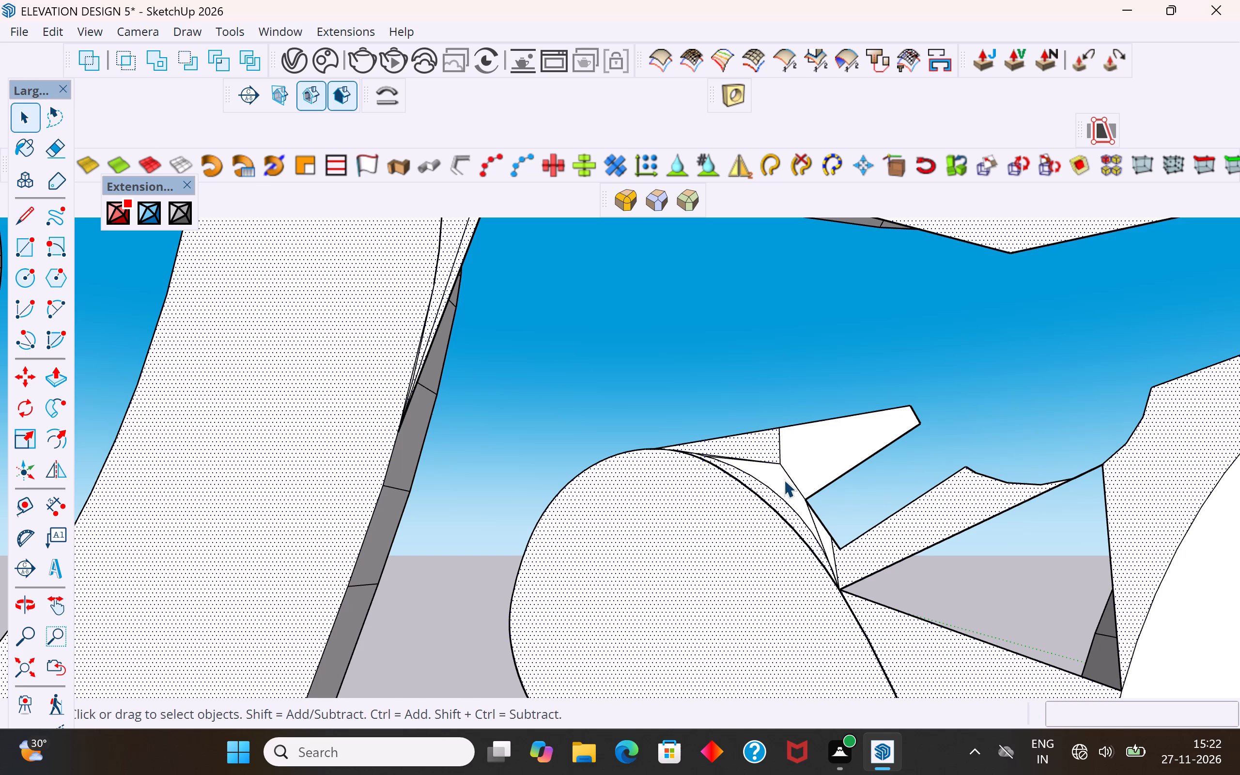
key(Delete)
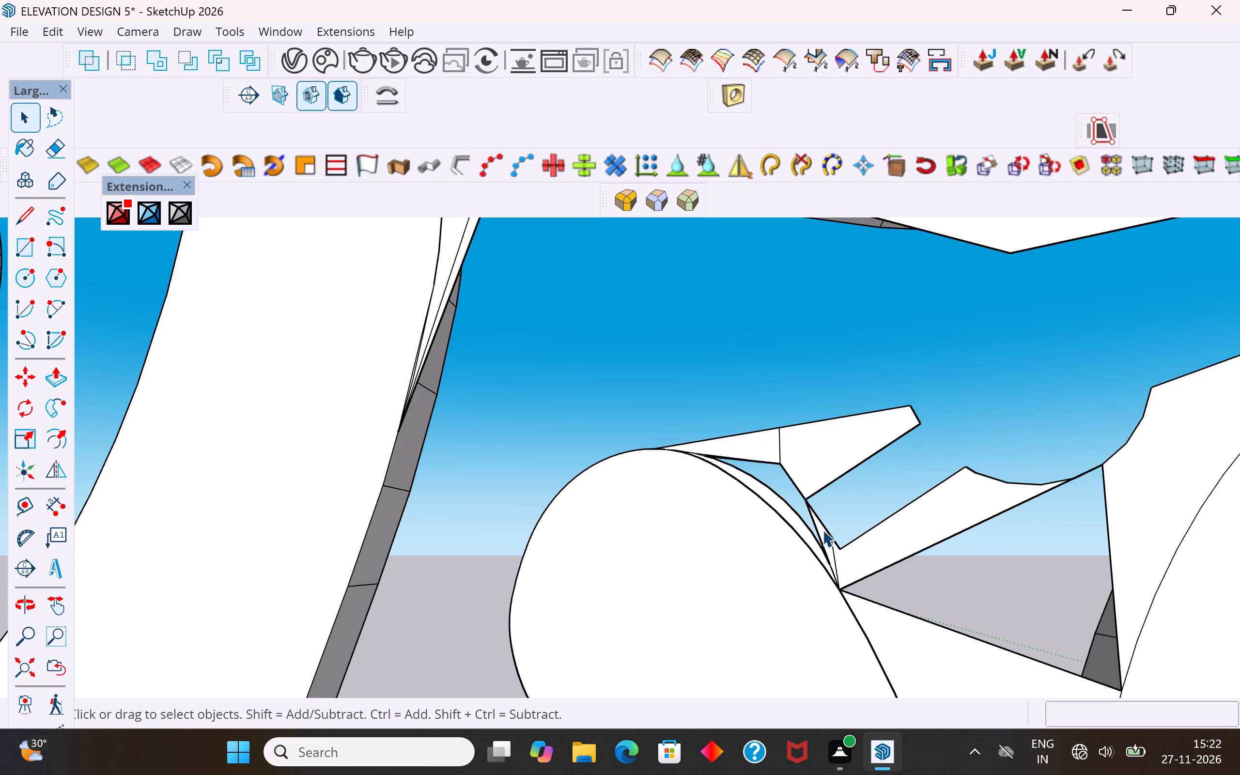
click(821, 530)
key(Delete)
click(823, 443)
key(Delete)
Draw two lines, about 7/16" and 2 3/4" long, from the gap's lower corner along the large curve to the slanted upper edge.
click(864, 553)
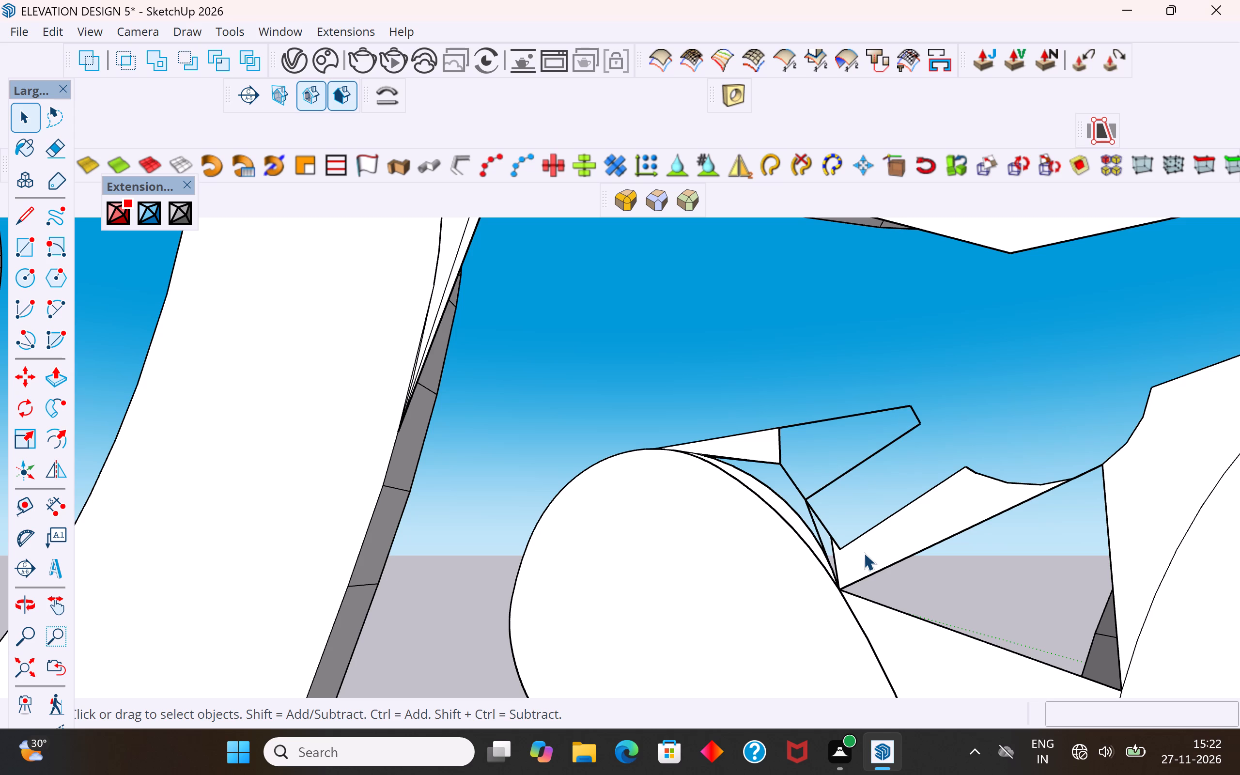
scroll(839, 591, up, 7)
scroll(841, 591, down, 4)
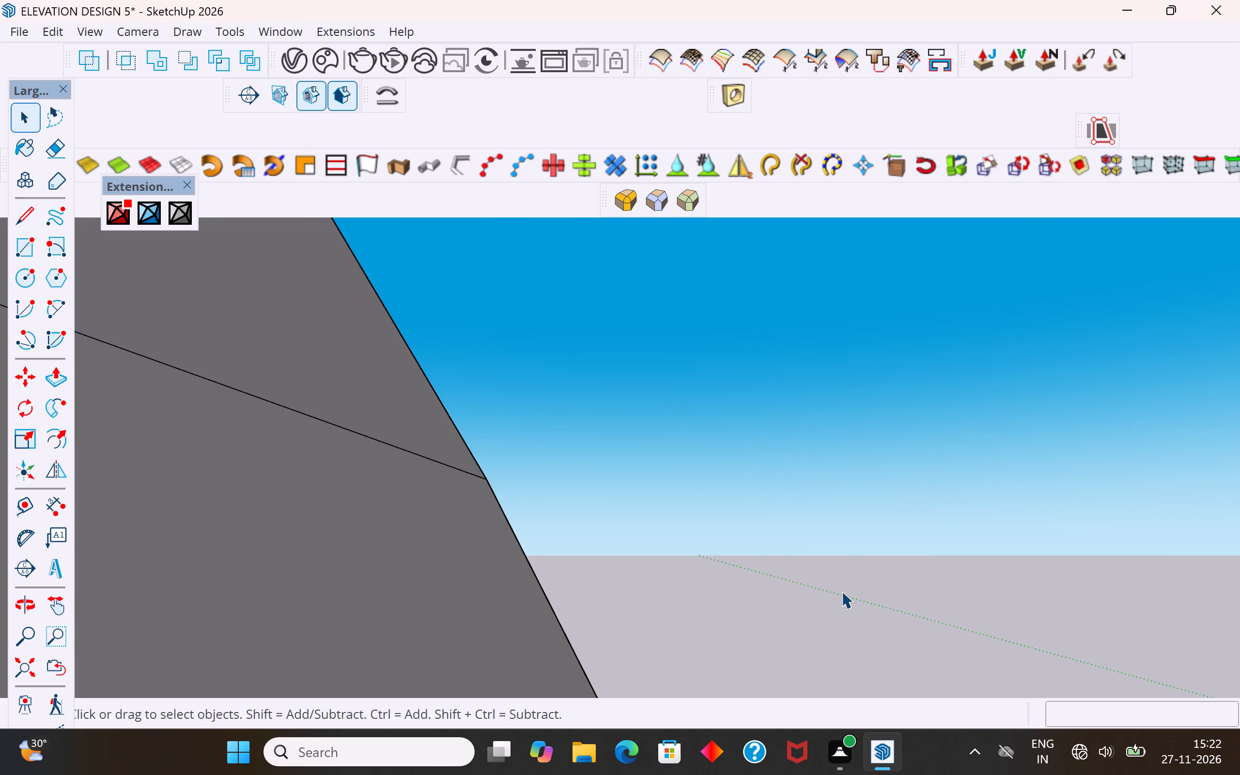
scroll(841, 591, down, 6)
middle_drag(945, 593, 976, 575)
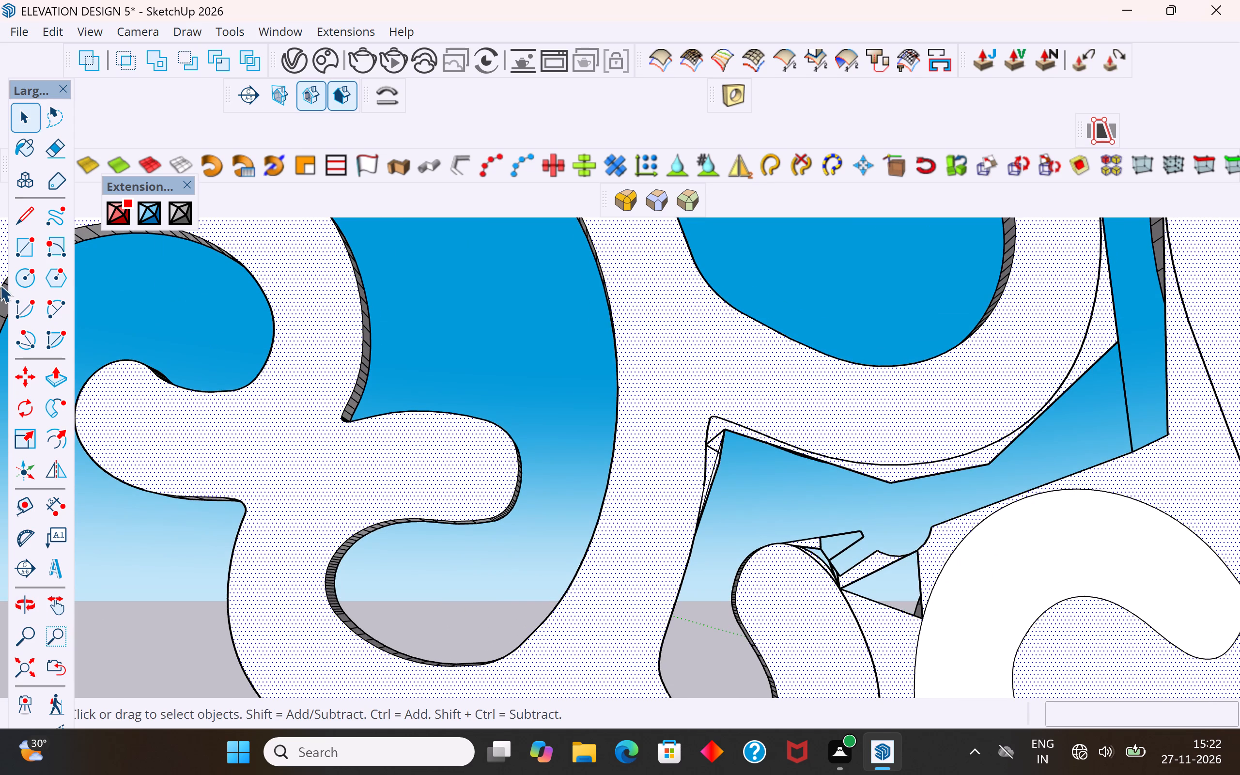
click(25, 210)
scroll(967, 611, up, 4)
scroll(907, 612, up, 5)
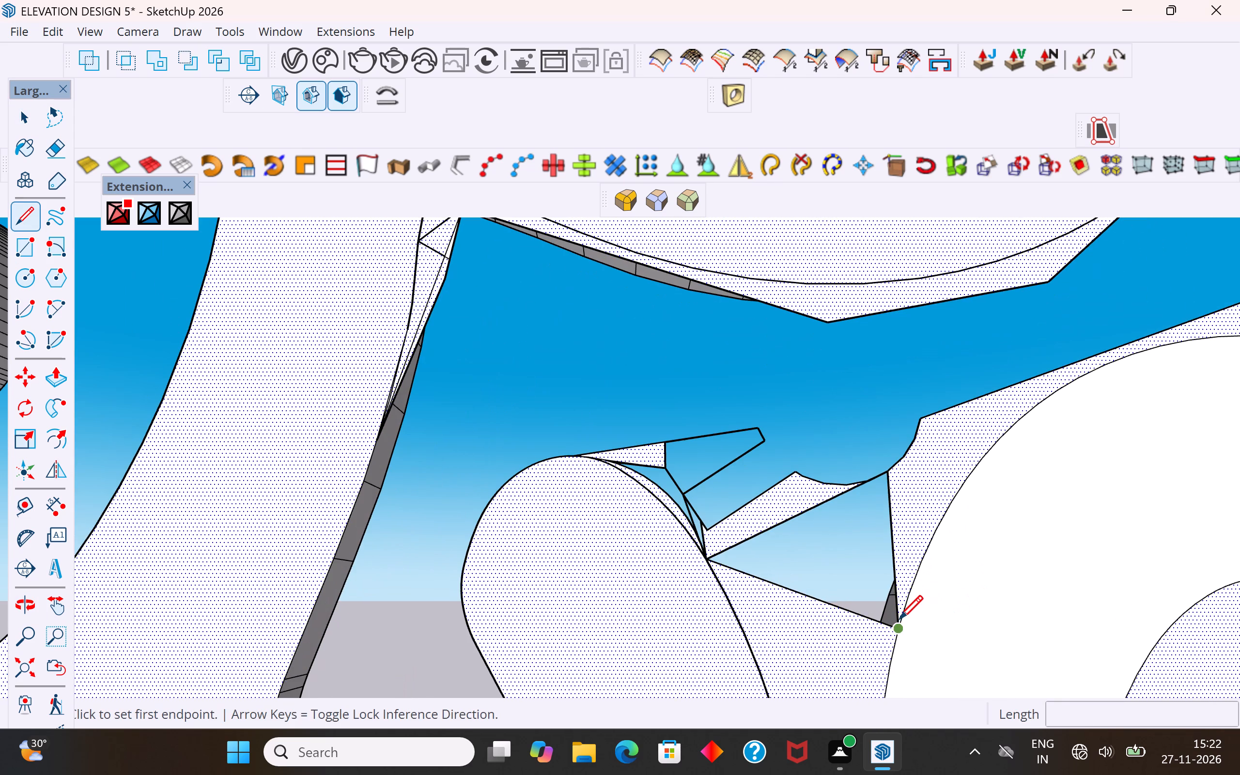
click(899, 625)
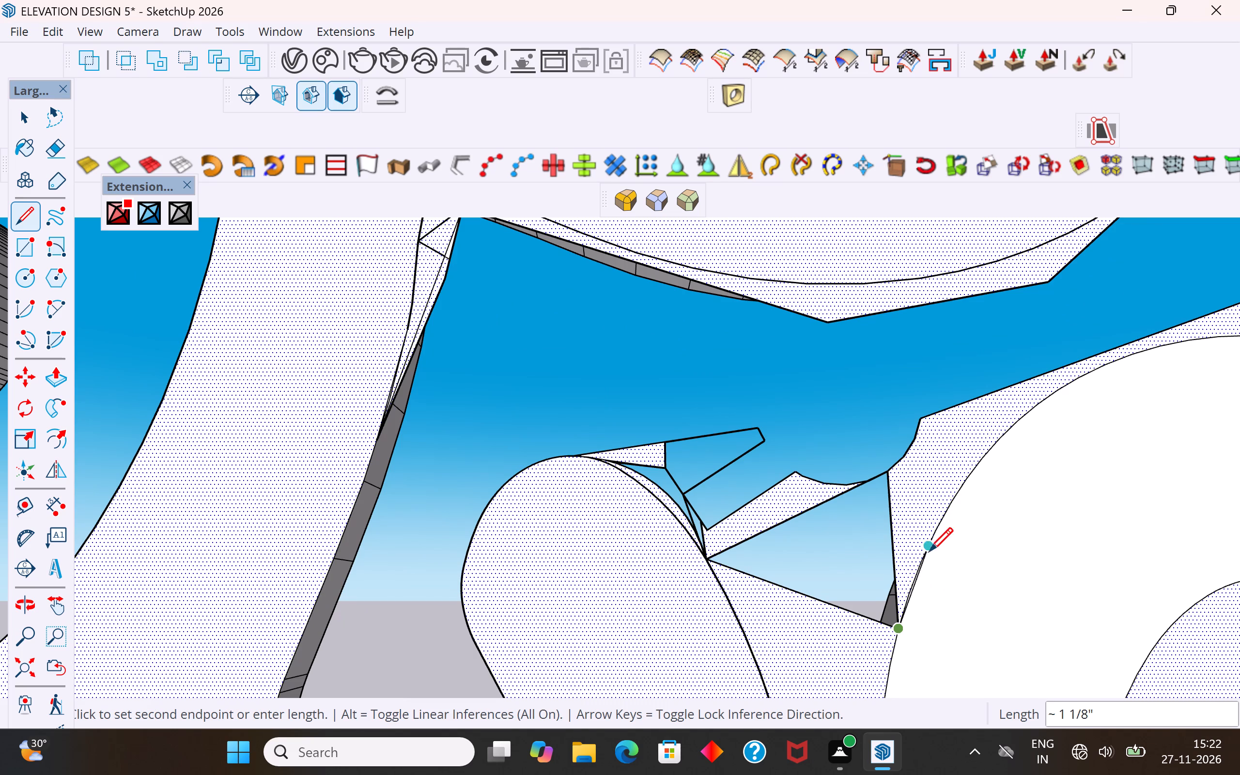
click(904, 604)
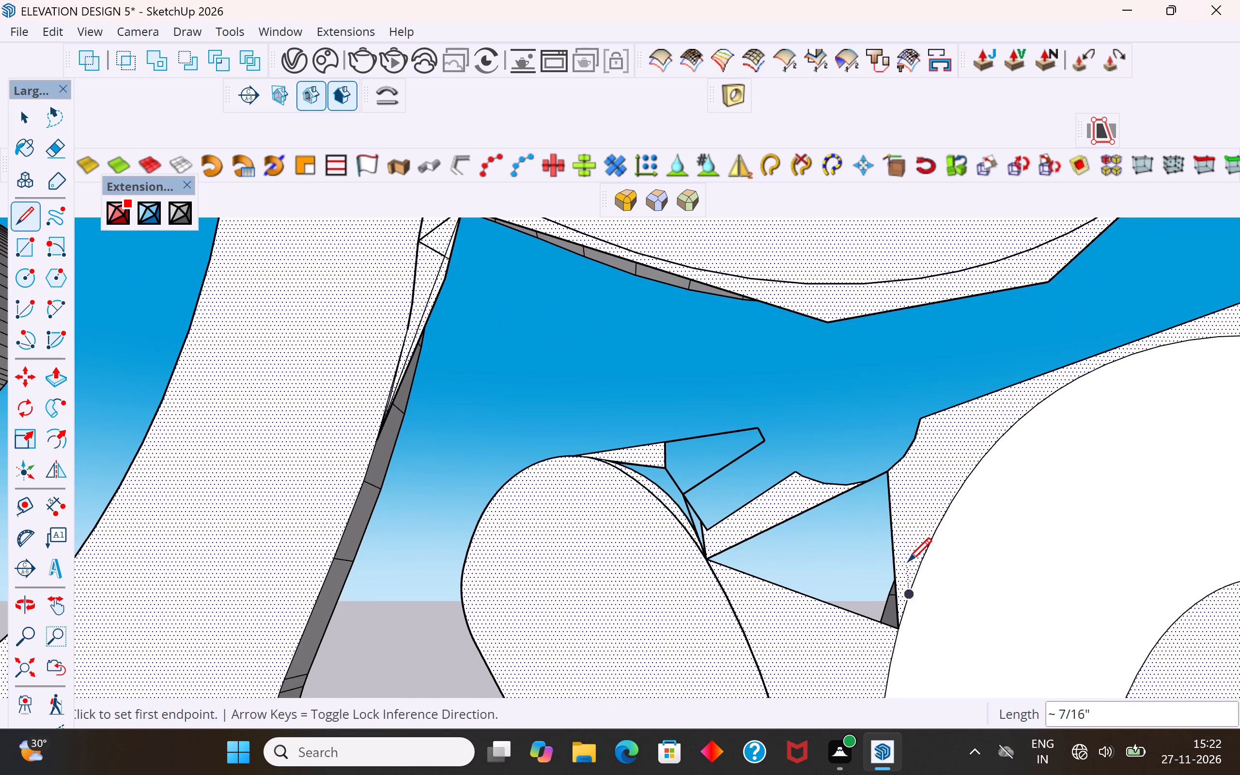
click(908, 592)
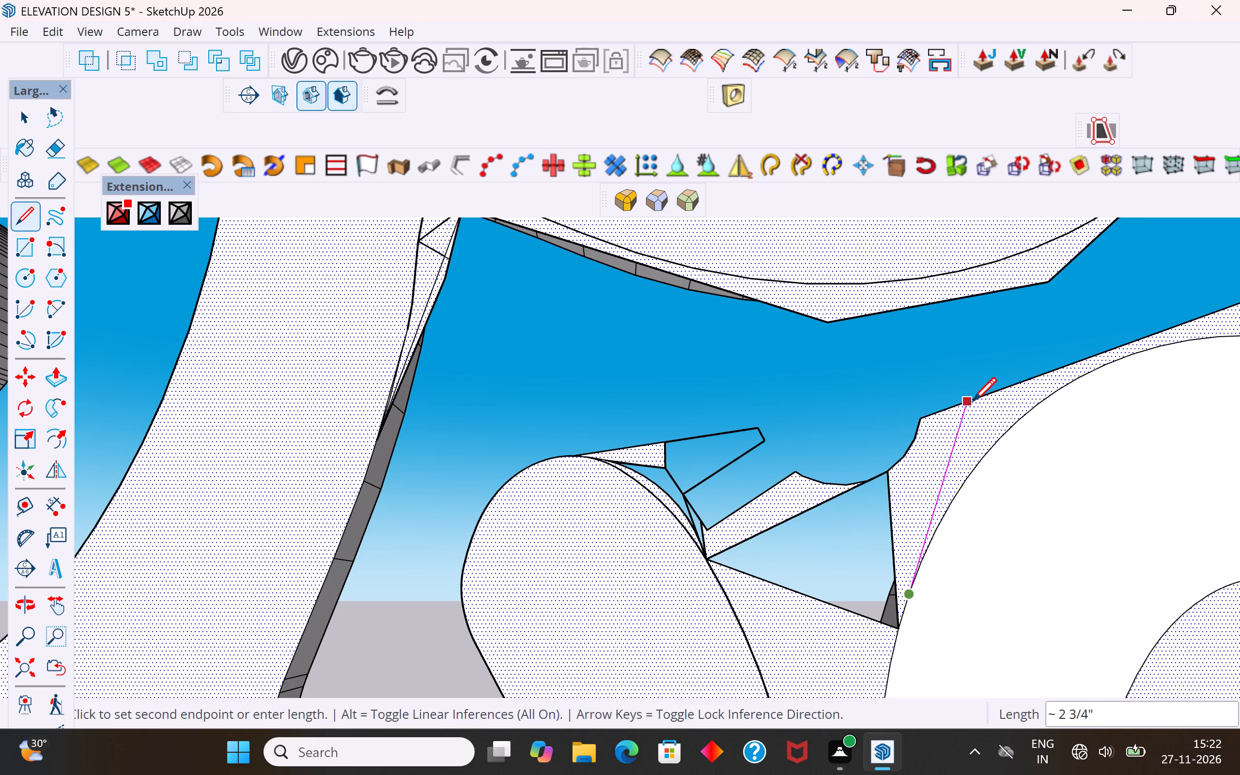
click(973, 403)
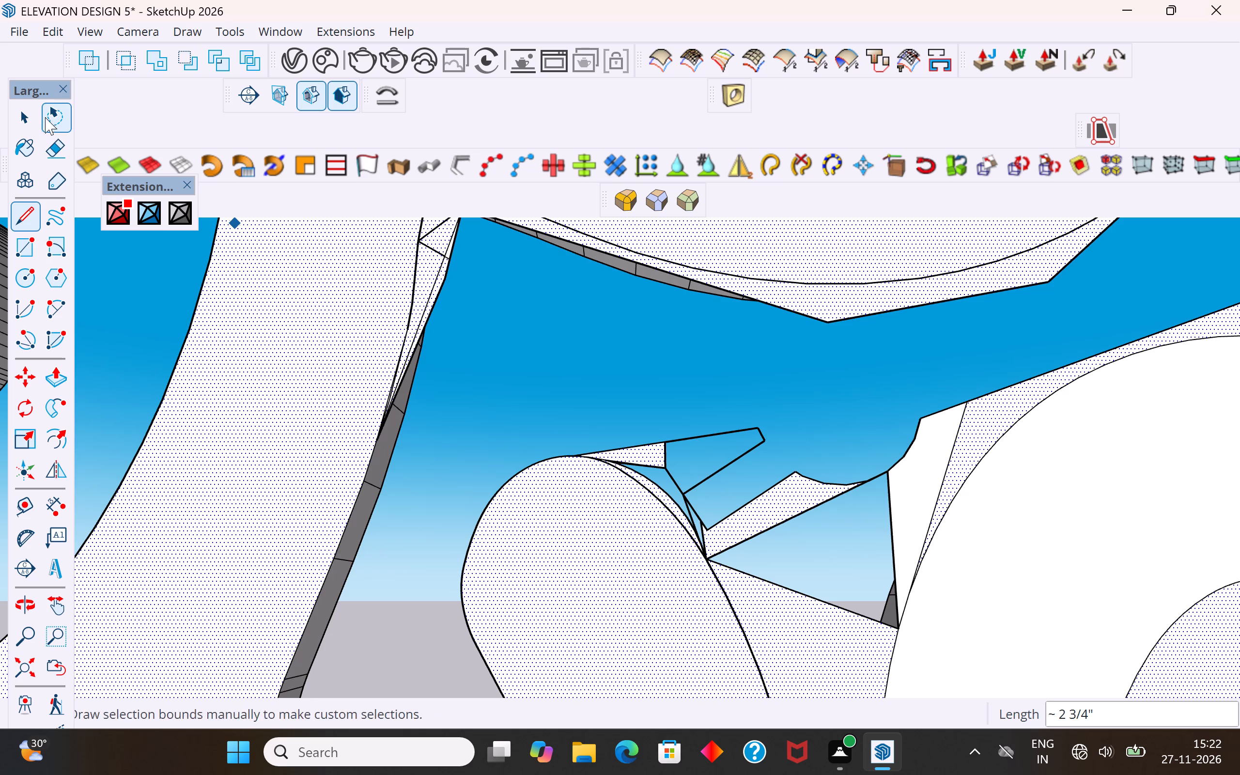
Delete the cut-off face beside the large curve and its leftover side, curved and top edges.
click(37, 112)
click(917, 504)
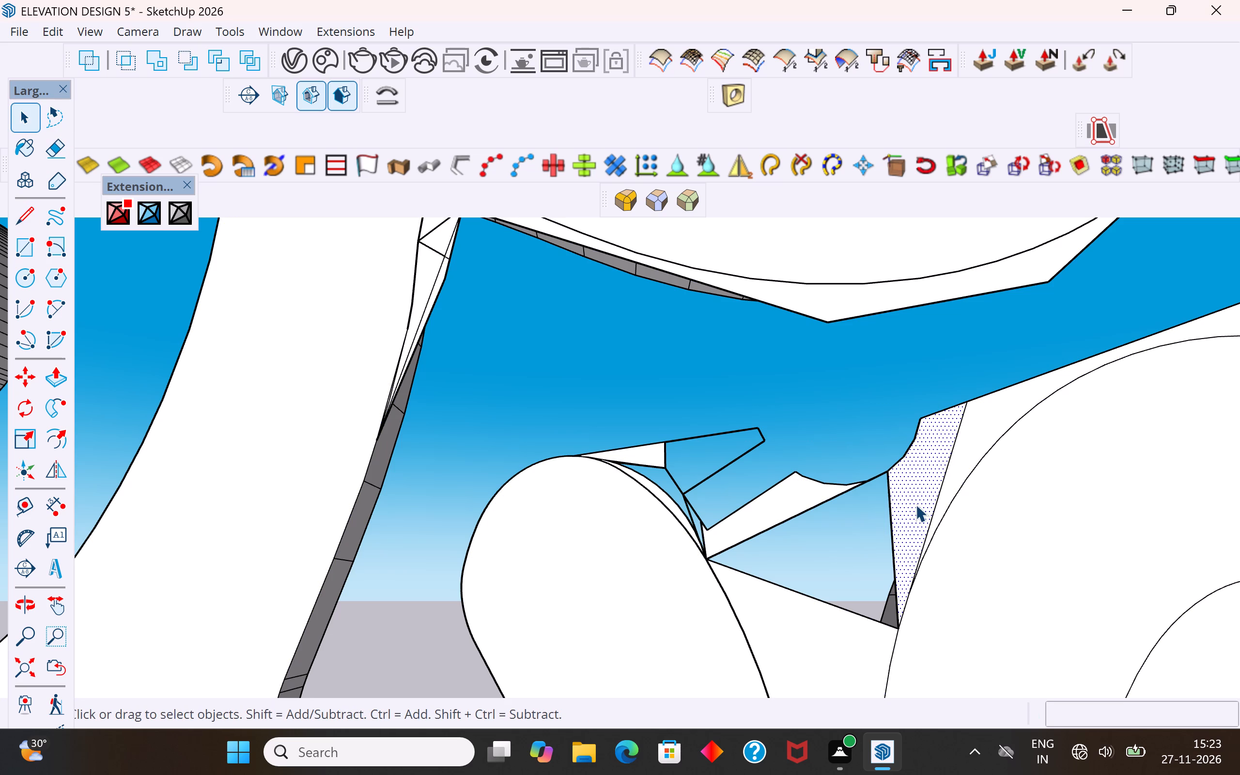
key(Delete)
click(891, 527)
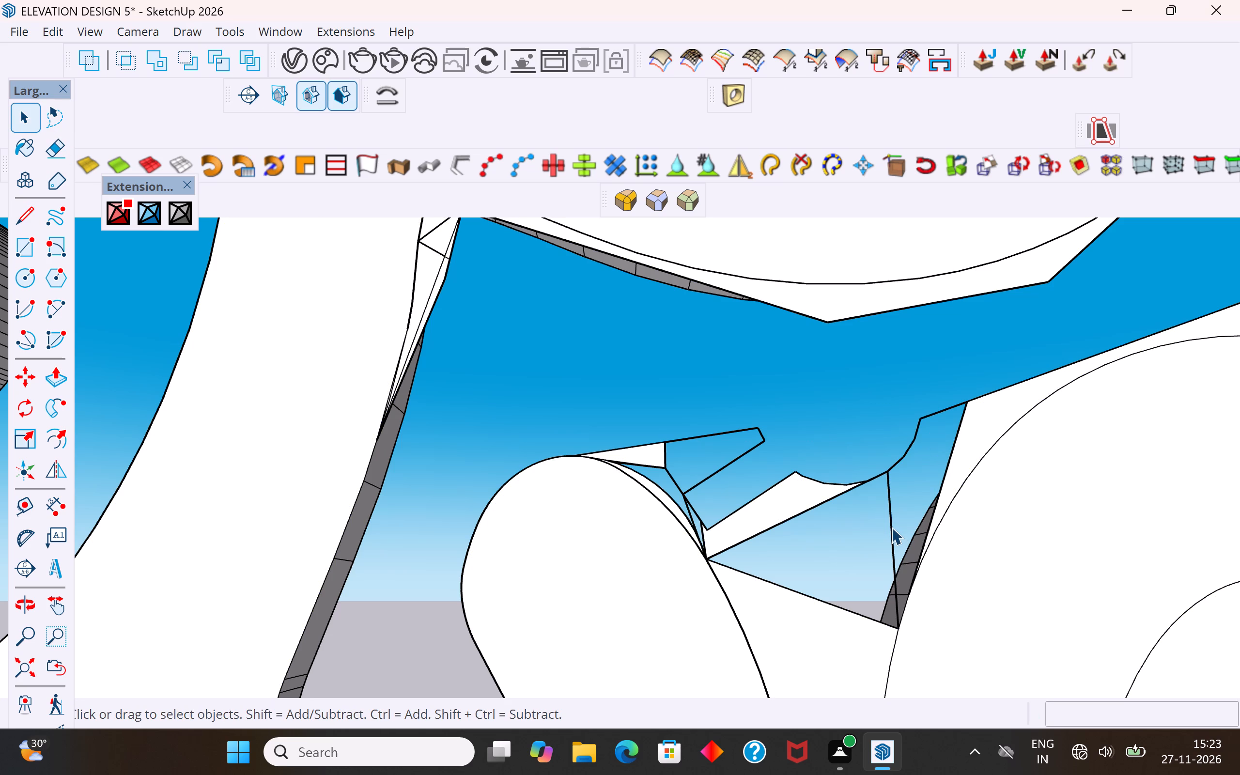
key(Delete)
click(899, 464)
key(Delete)
click(930, 416)
key(Delete)
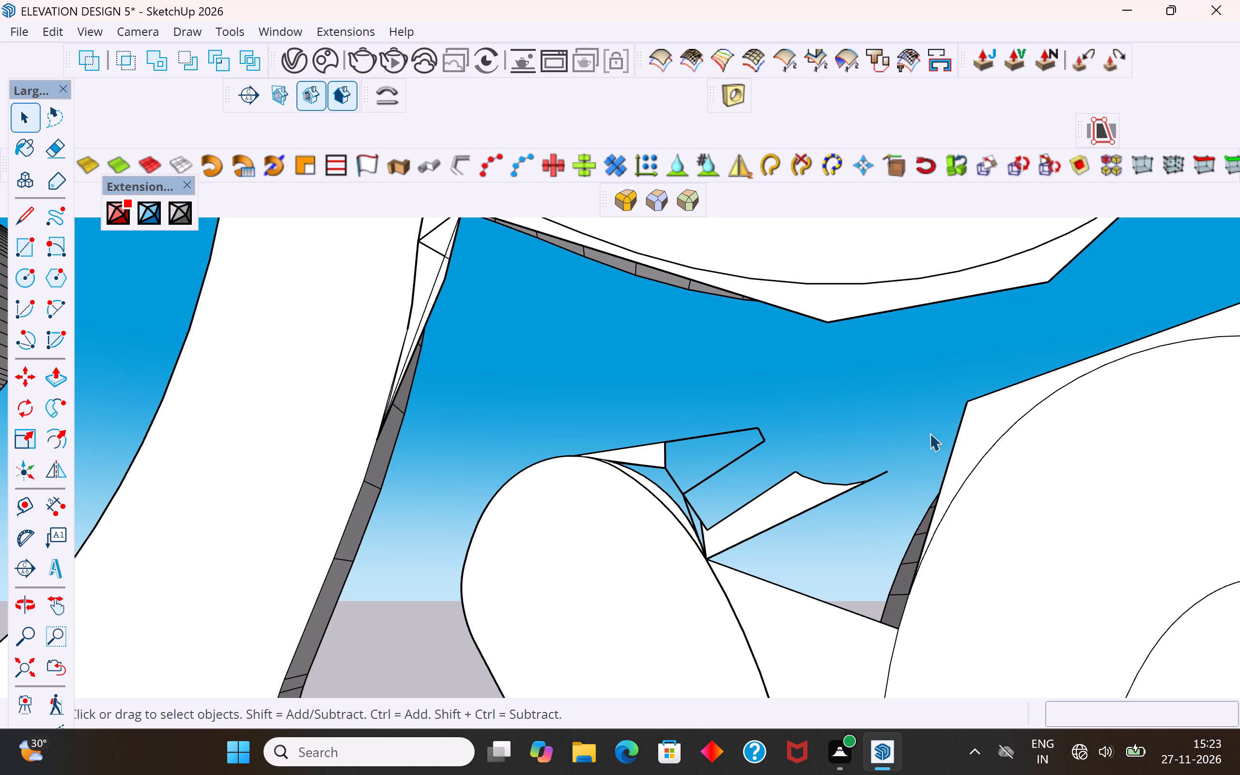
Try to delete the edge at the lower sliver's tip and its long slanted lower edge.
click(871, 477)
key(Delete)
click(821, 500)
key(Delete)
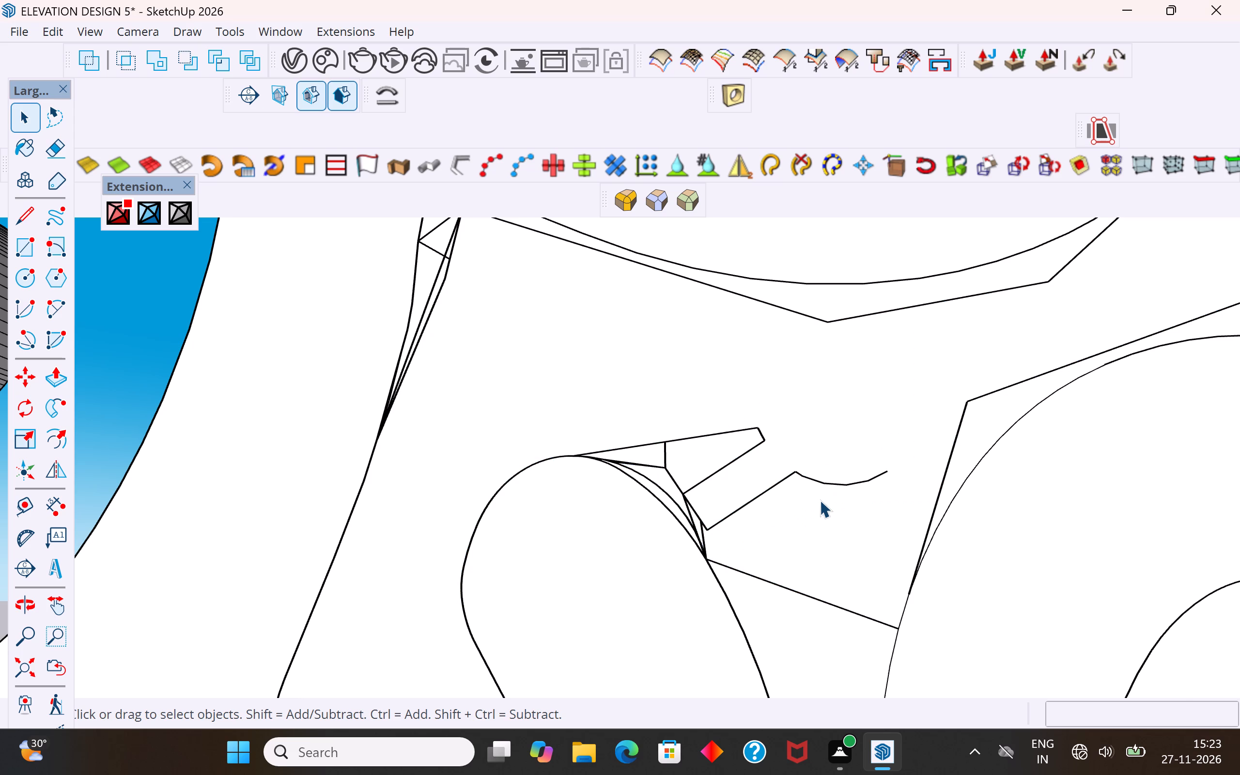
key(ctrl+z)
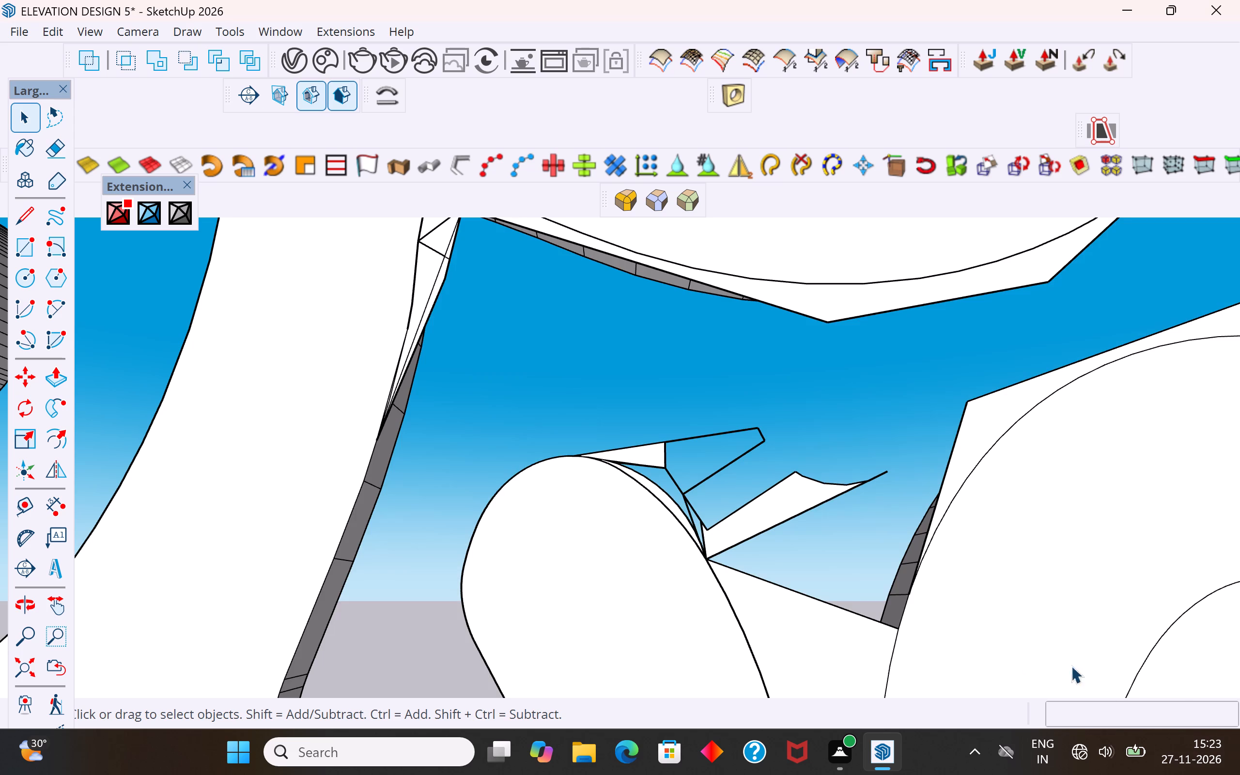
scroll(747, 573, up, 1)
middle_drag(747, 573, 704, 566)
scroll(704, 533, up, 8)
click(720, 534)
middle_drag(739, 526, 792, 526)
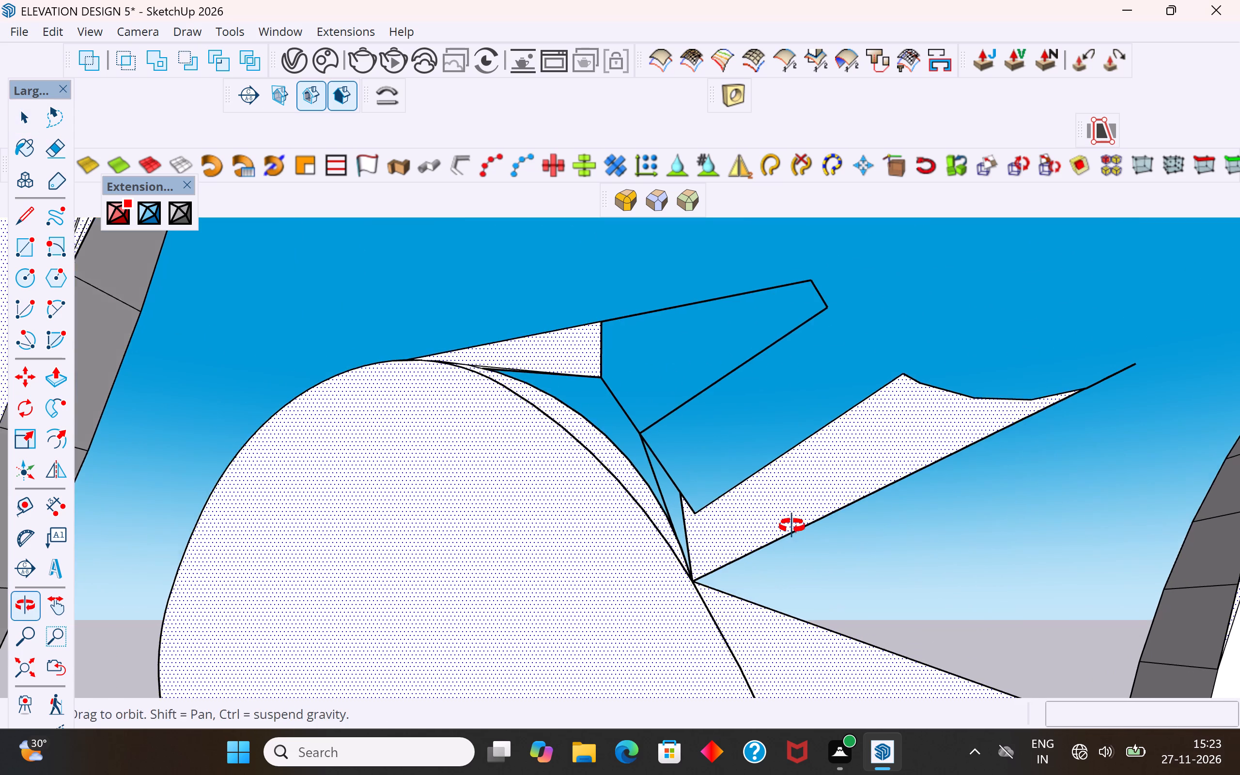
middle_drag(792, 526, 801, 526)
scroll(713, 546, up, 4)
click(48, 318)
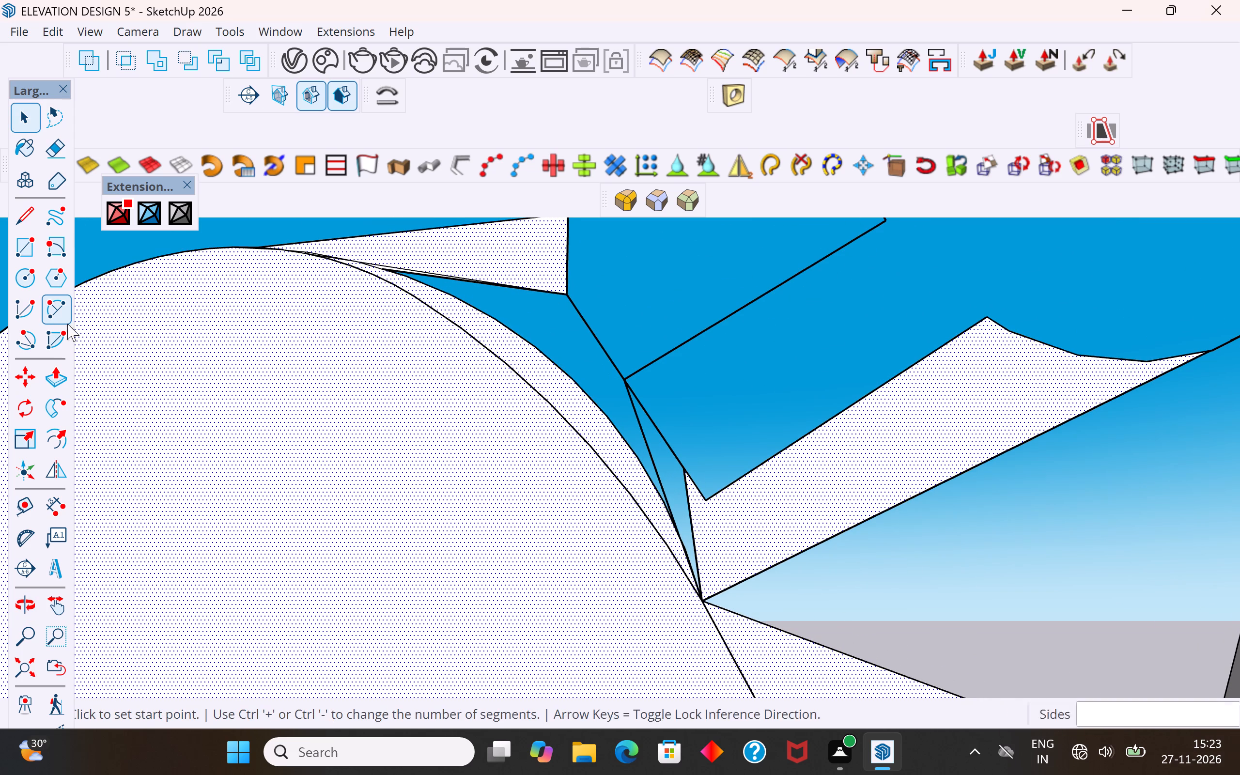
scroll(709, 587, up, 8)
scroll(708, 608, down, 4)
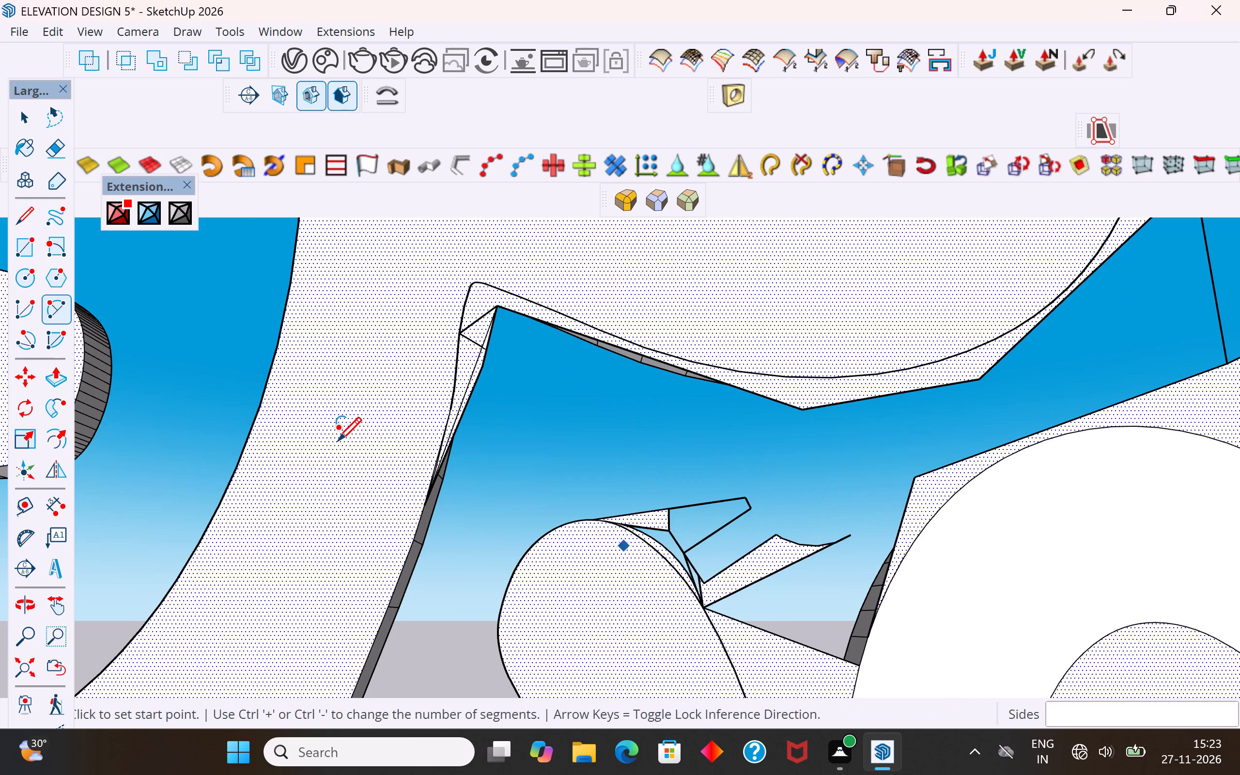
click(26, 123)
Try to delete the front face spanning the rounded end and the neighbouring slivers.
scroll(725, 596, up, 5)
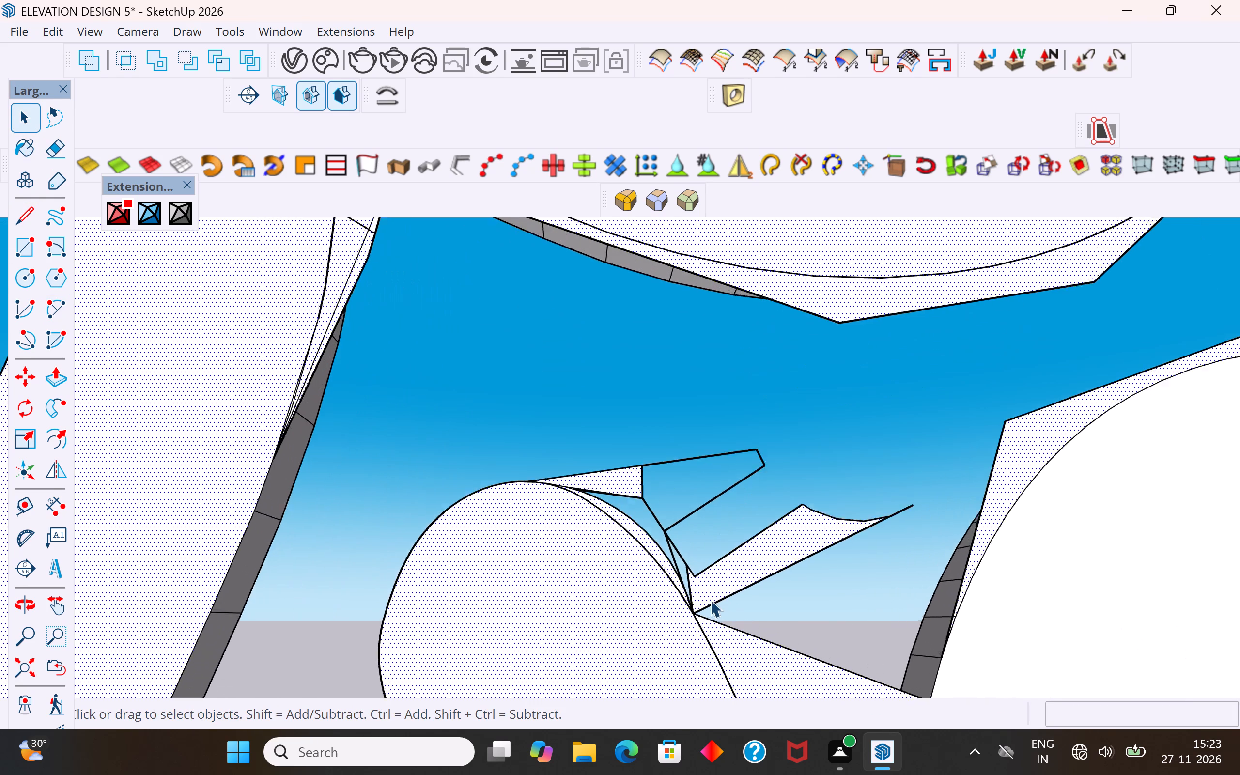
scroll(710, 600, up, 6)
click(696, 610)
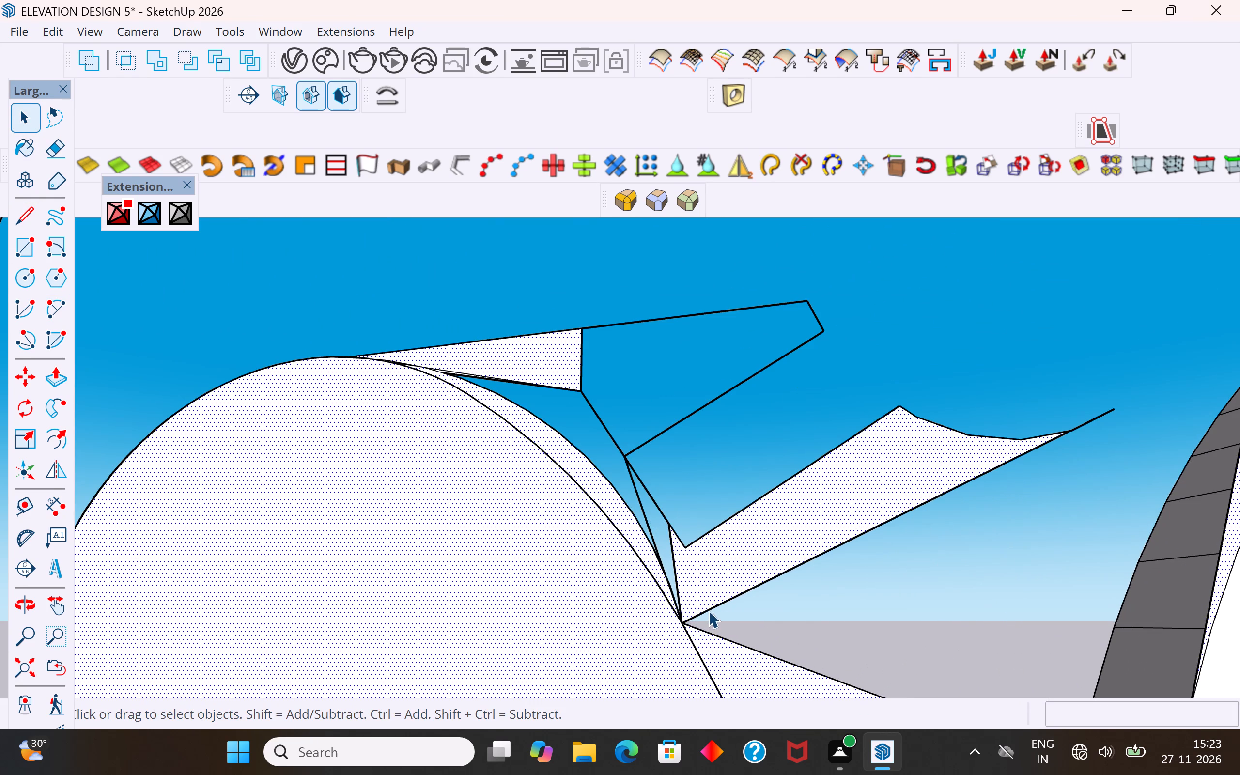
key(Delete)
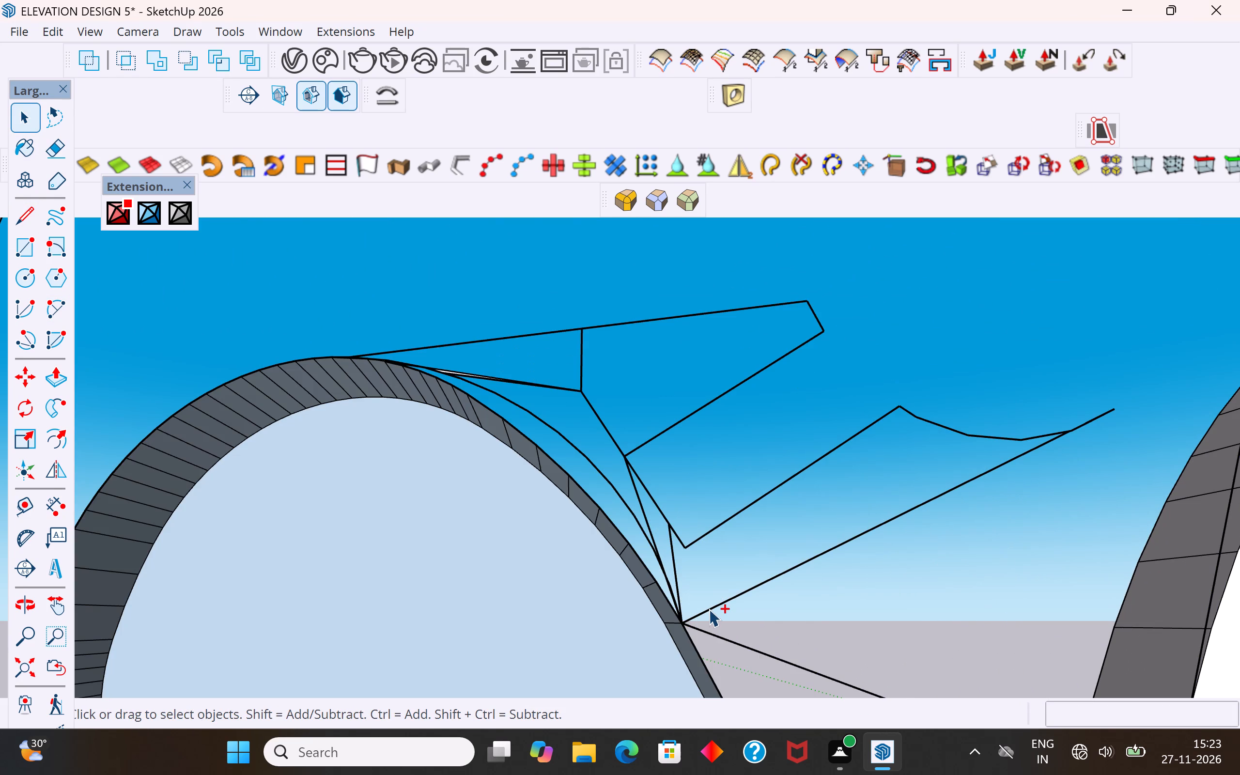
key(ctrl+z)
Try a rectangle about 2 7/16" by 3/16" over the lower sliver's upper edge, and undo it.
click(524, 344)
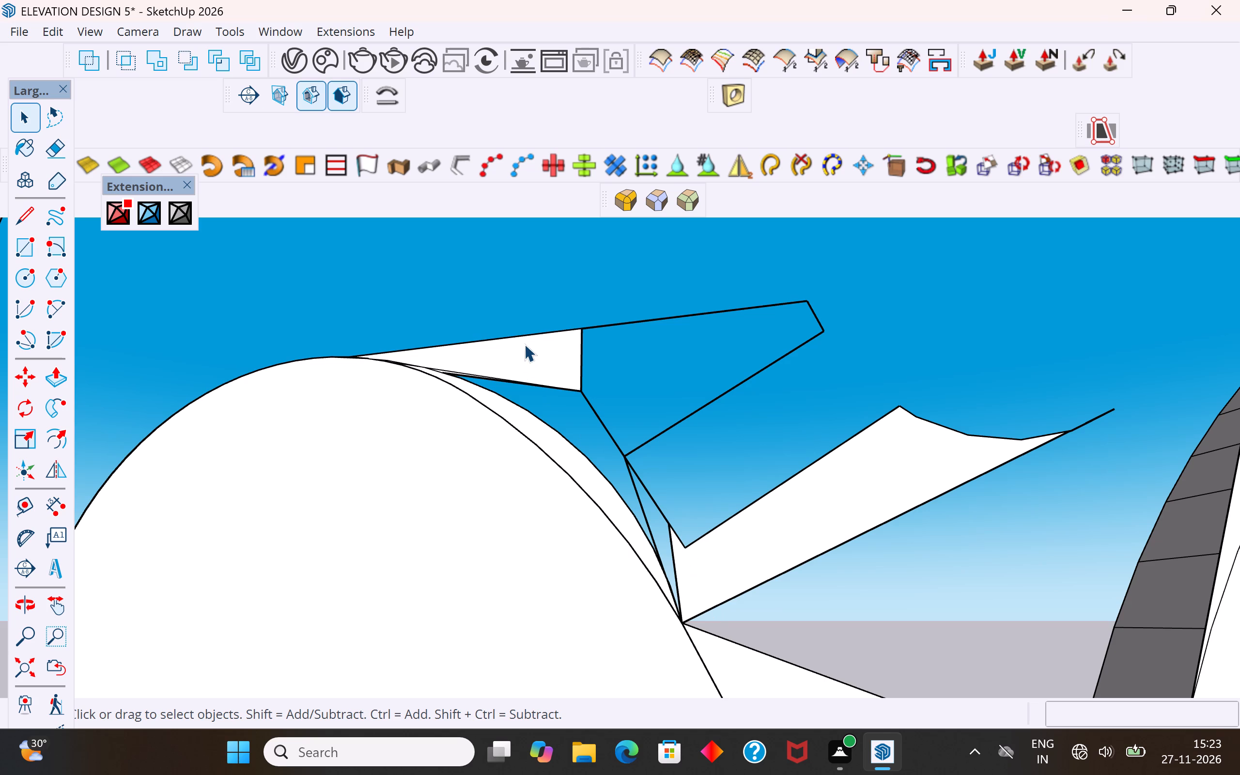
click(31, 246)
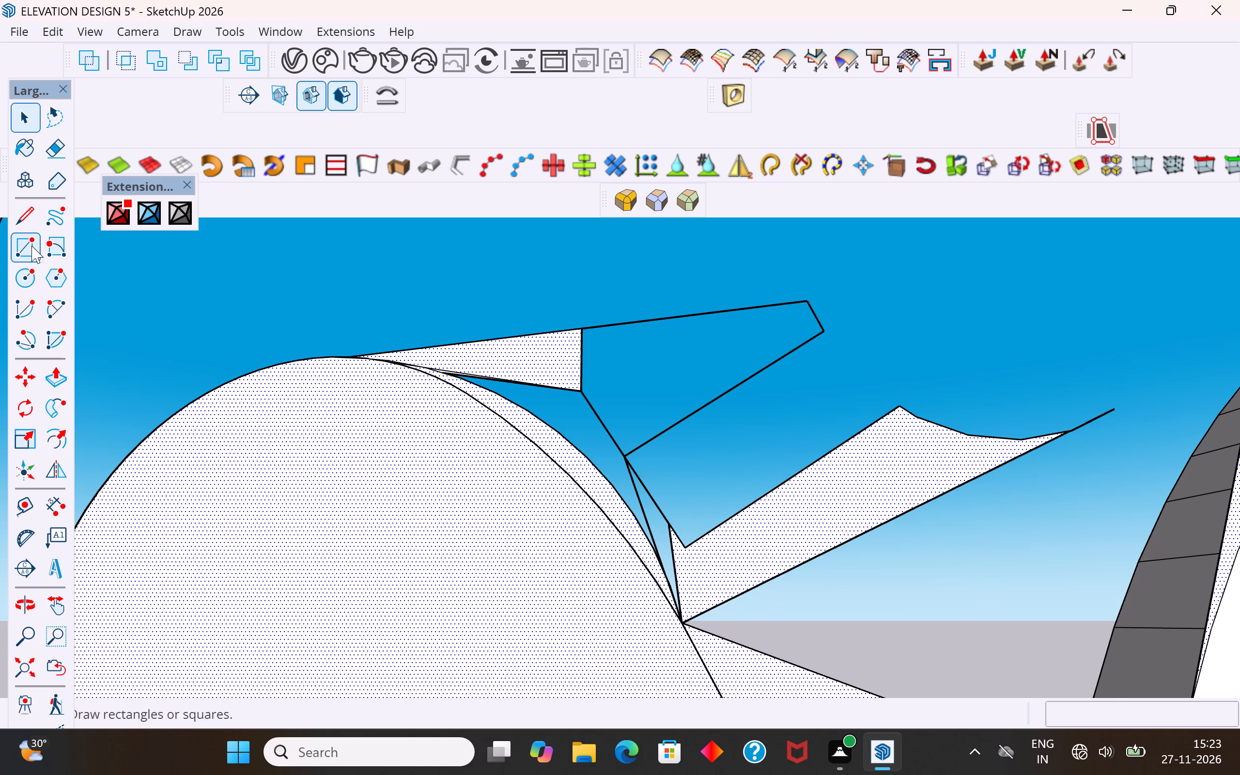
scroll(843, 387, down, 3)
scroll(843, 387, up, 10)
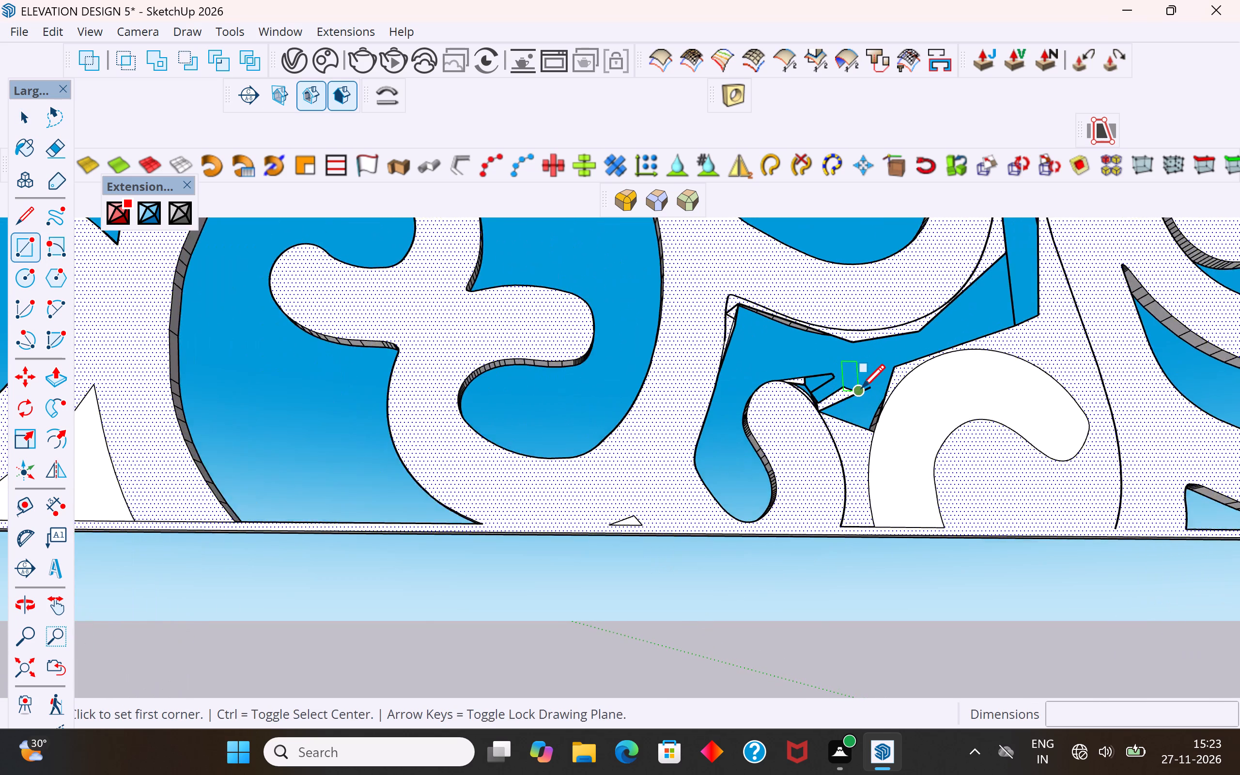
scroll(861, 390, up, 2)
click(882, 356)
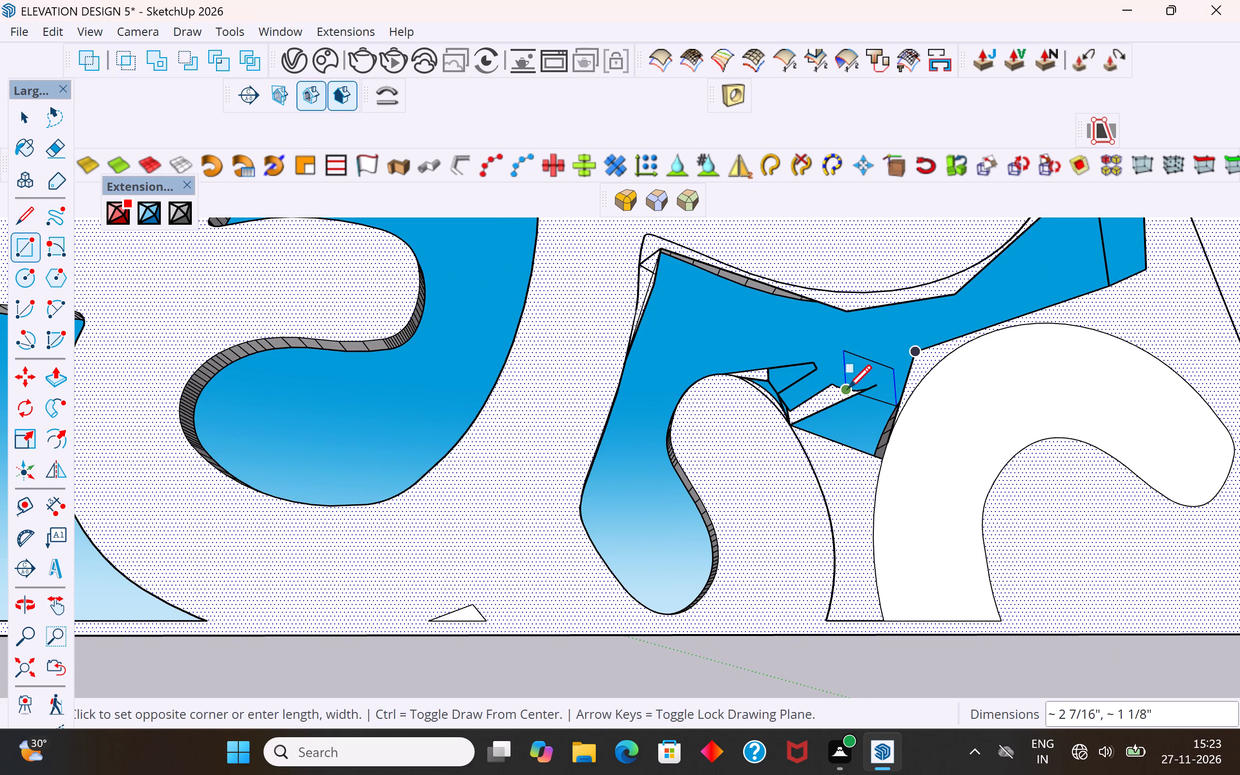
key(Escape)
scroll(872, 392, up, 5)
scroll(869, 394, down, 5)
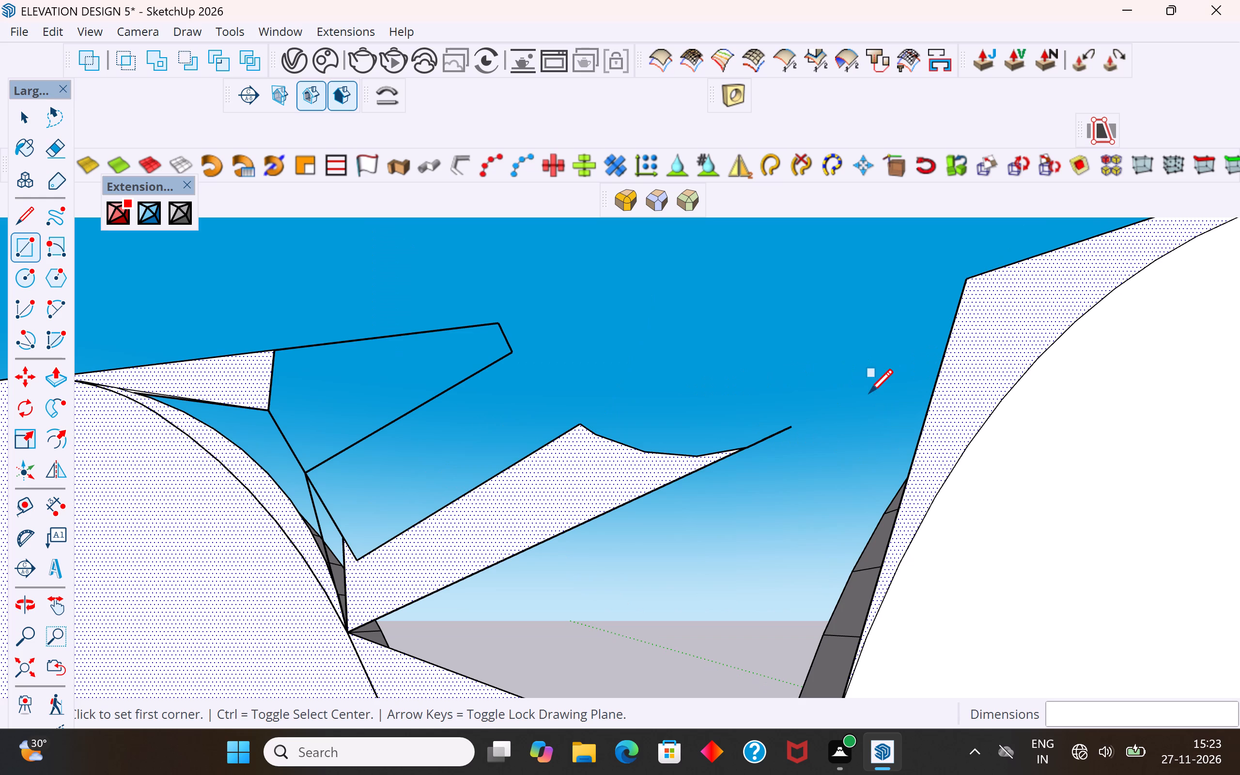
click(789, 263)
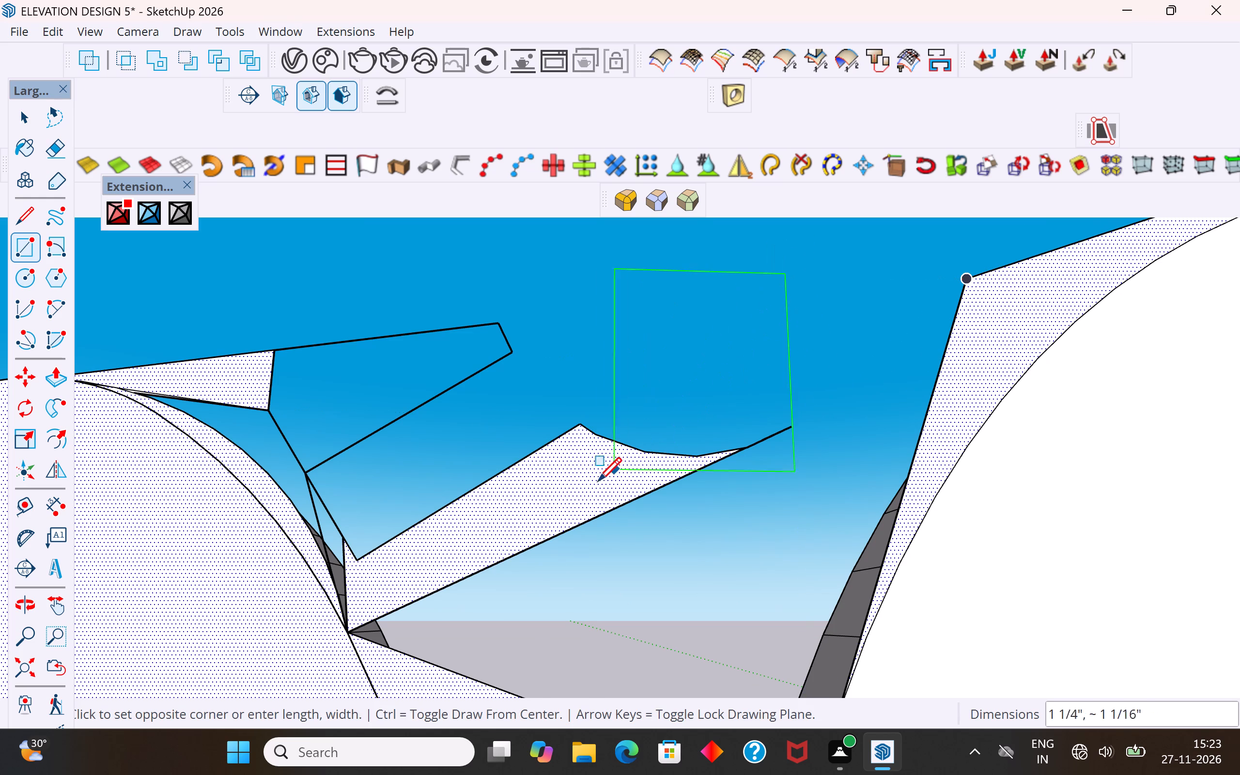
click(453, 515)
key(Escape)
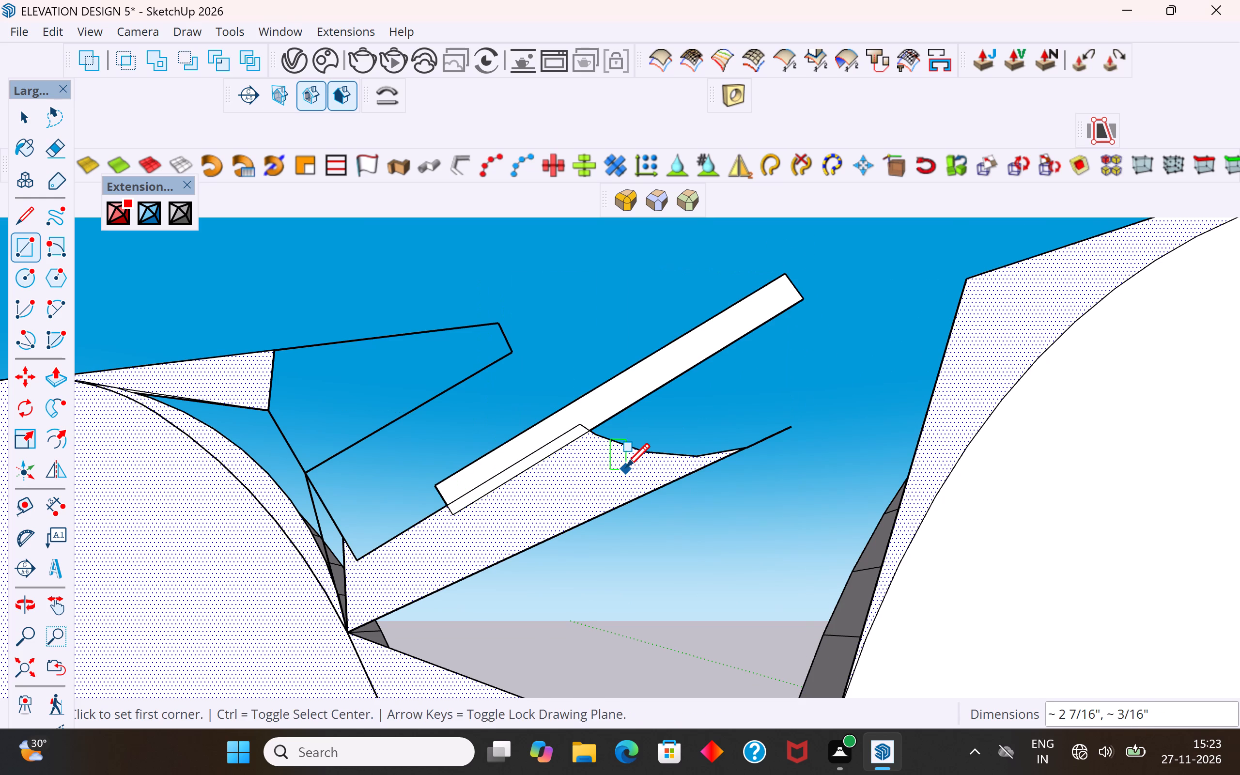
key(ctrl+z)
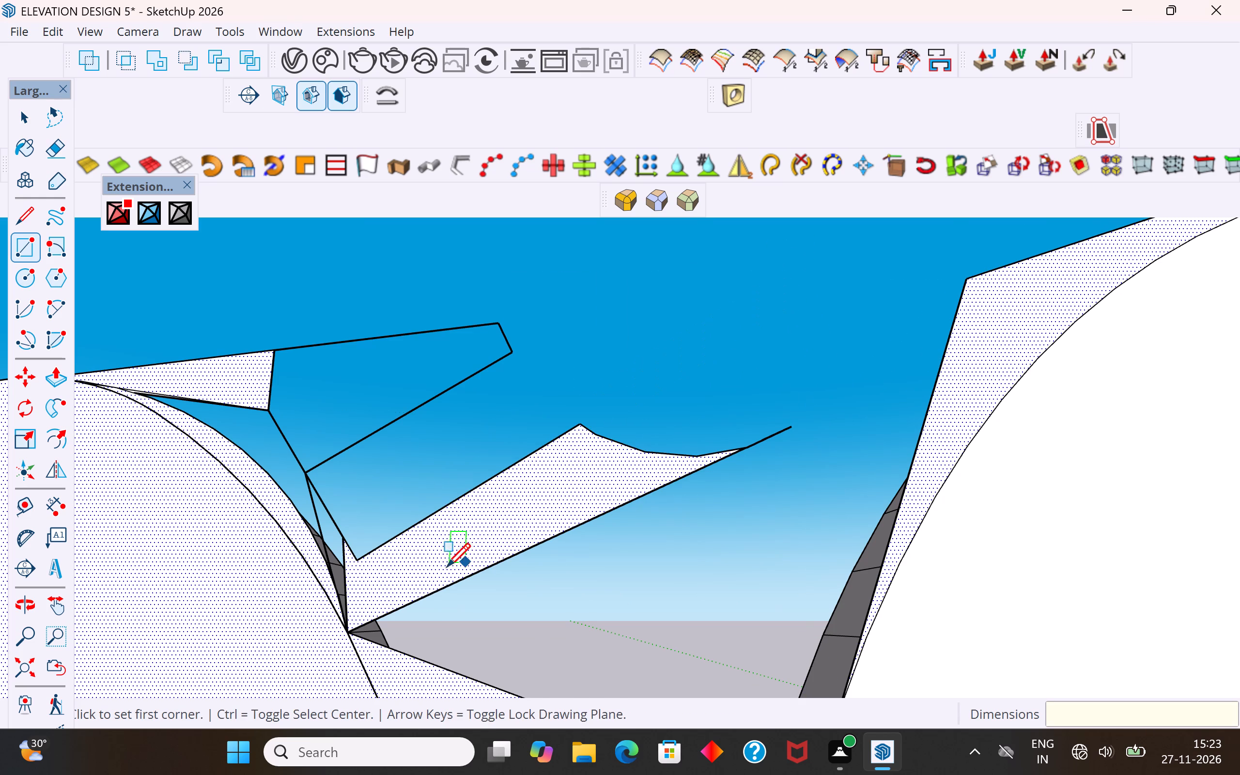
Draw a line about 1/4" long across the lower sliver near its corner on the rounded end.
click(23, 219)
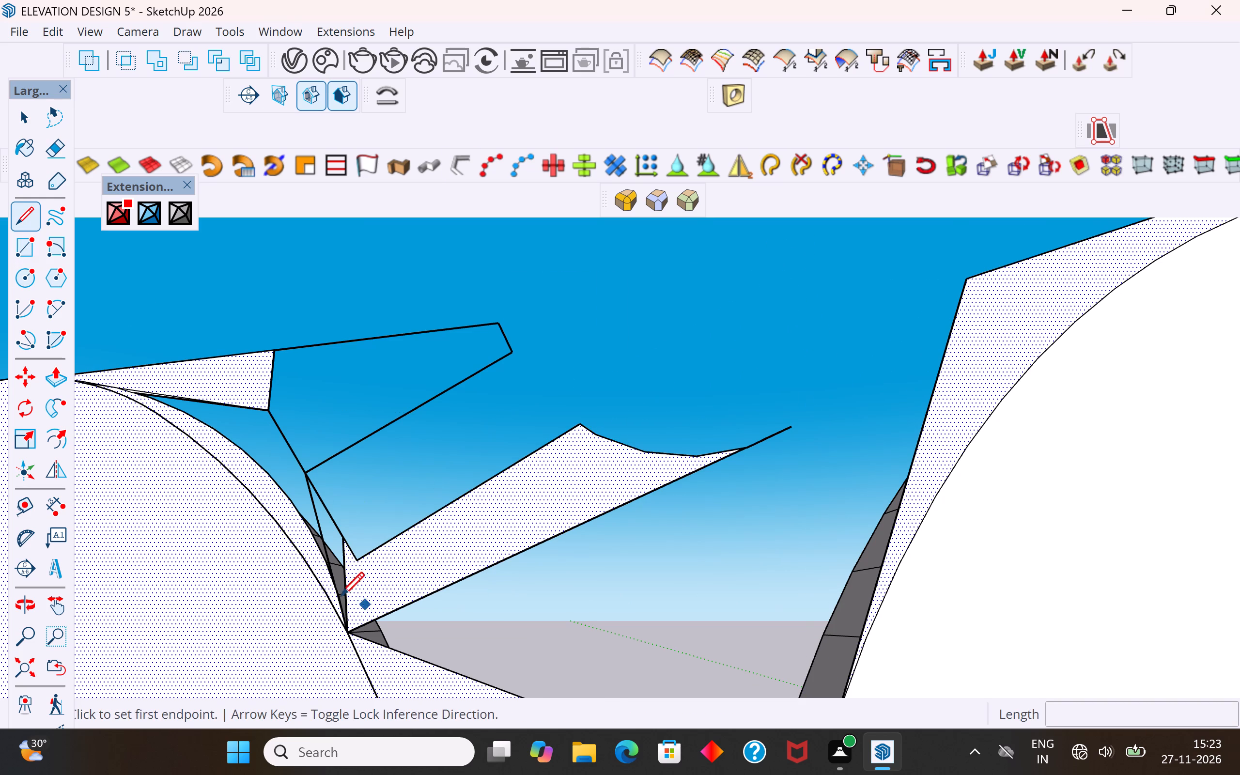
scroll(349, 595, up, 5)
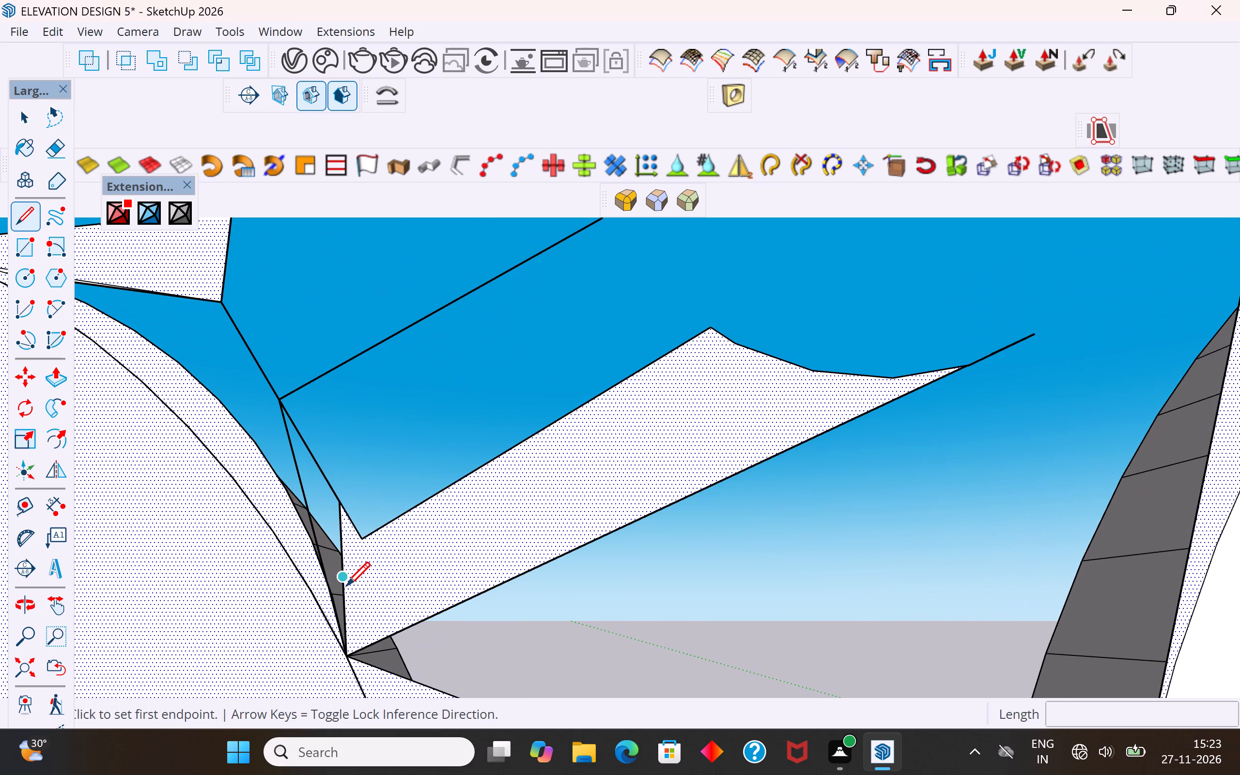
click(346, 588)
click(406, 627)
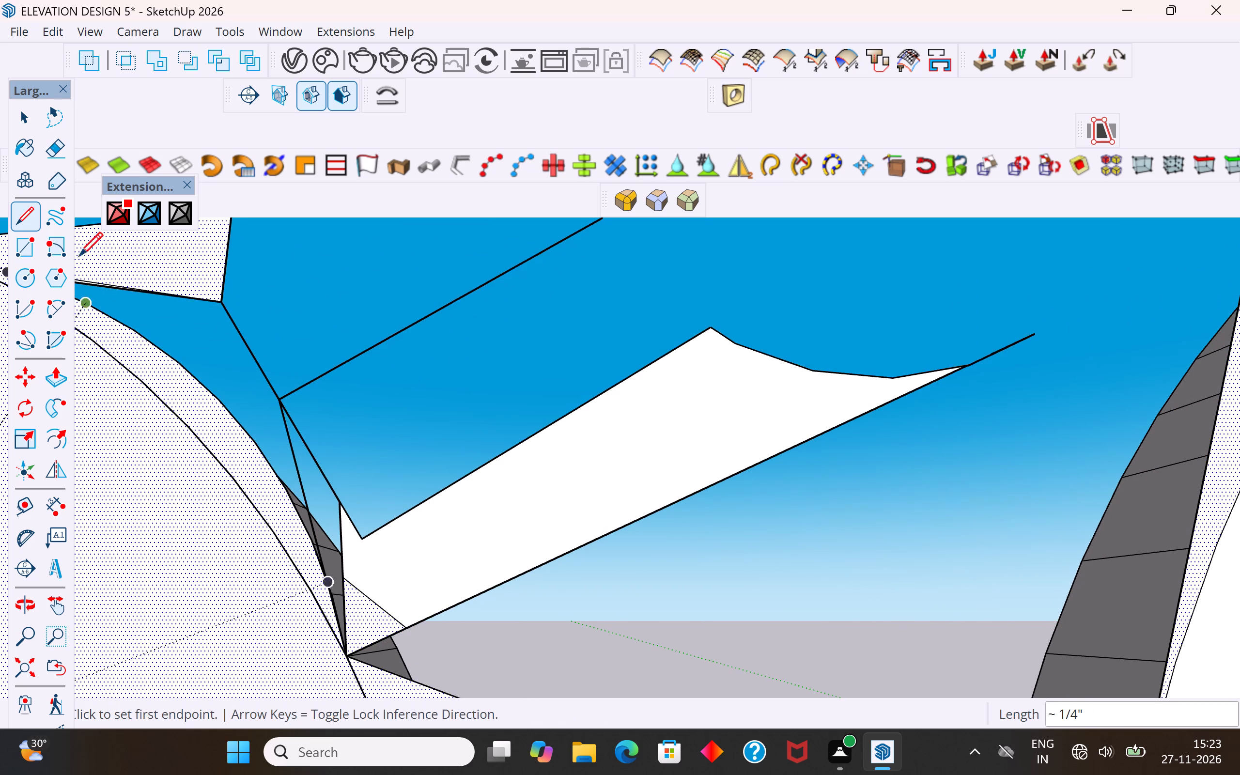
Delete the cut-off lower sliver face with its upper, lower and curved edges and the loose segment at its tip.
click(35, 124)
click(526, 511)
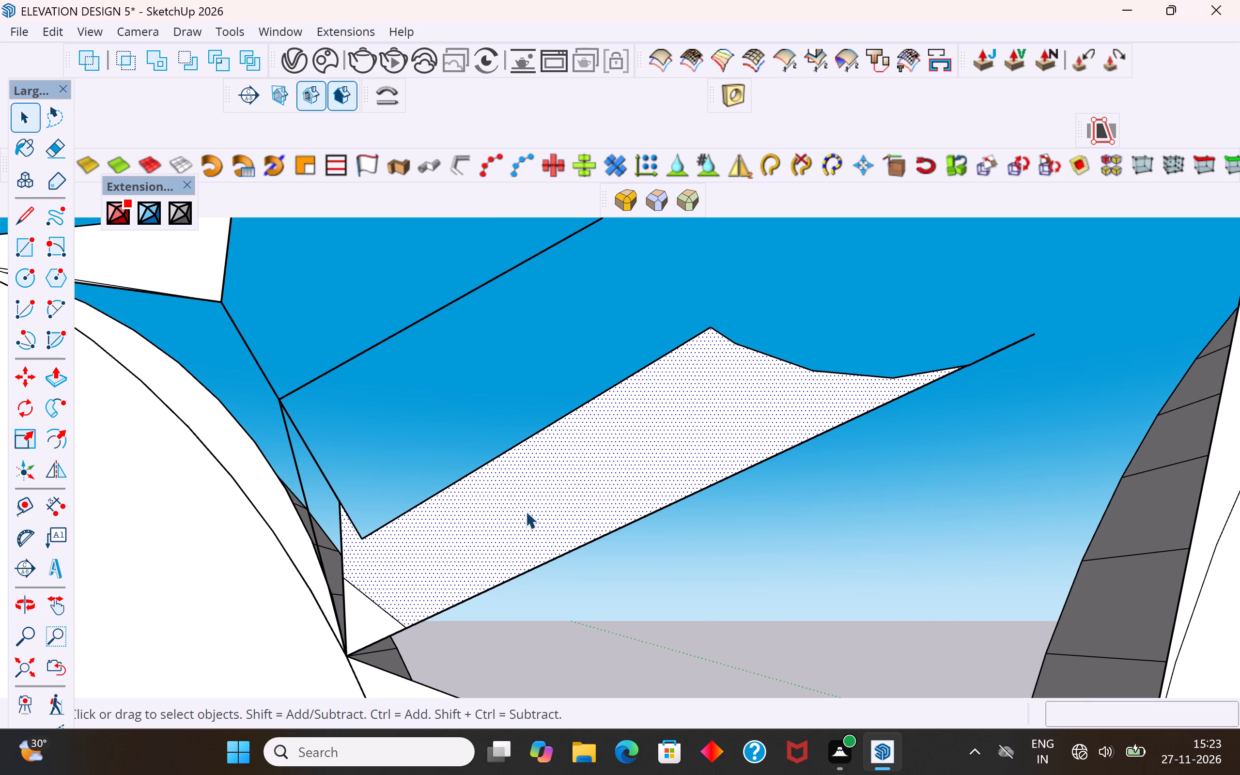
key(Insert)
key(Delete)
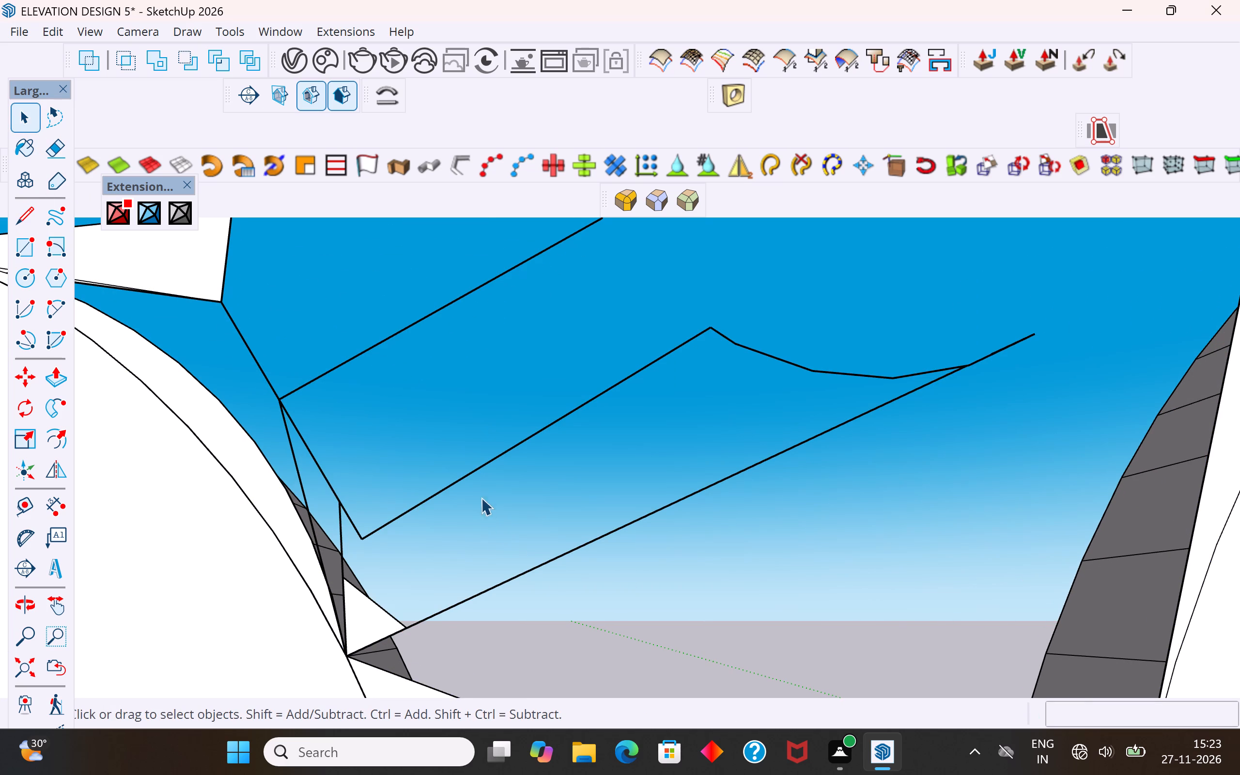
click(478, 472)
key(Delete)
click(548, 558)
key(Delete)
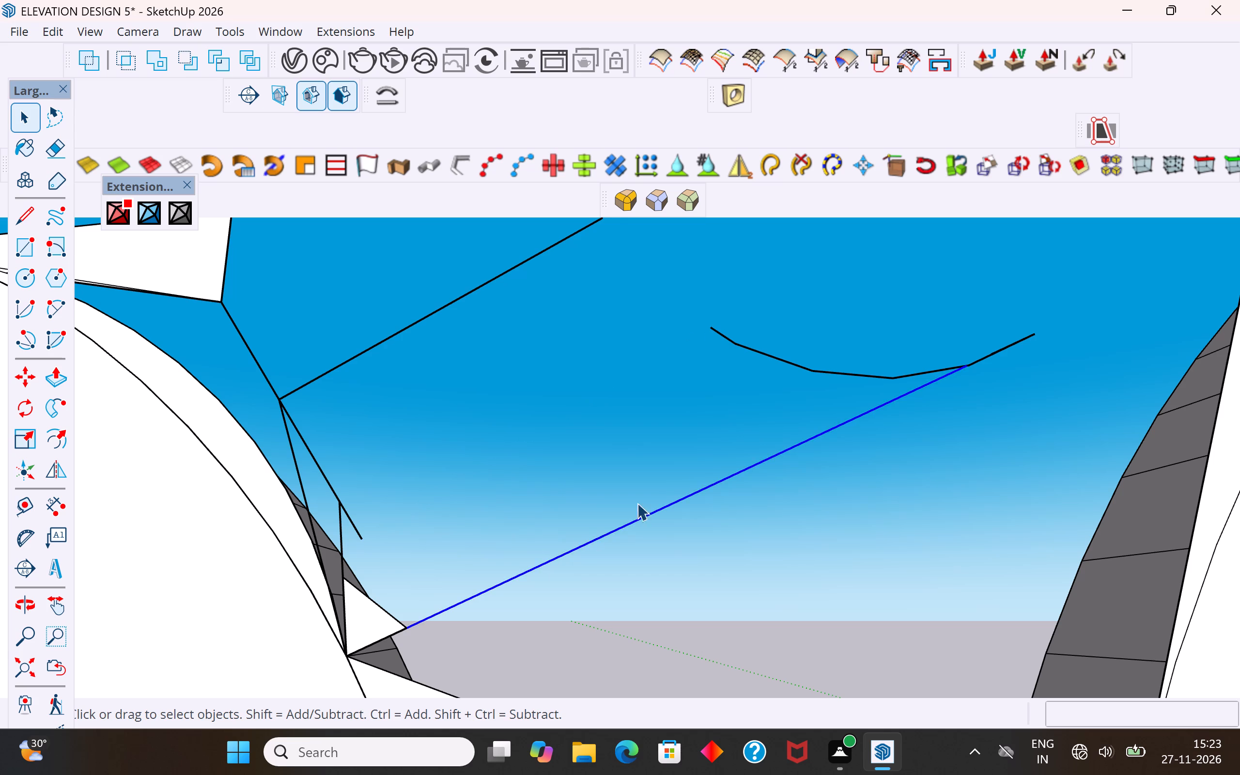
click(799, 367)
key(Delete)
drag(1041, 305, 973, 369)
key(Delete)
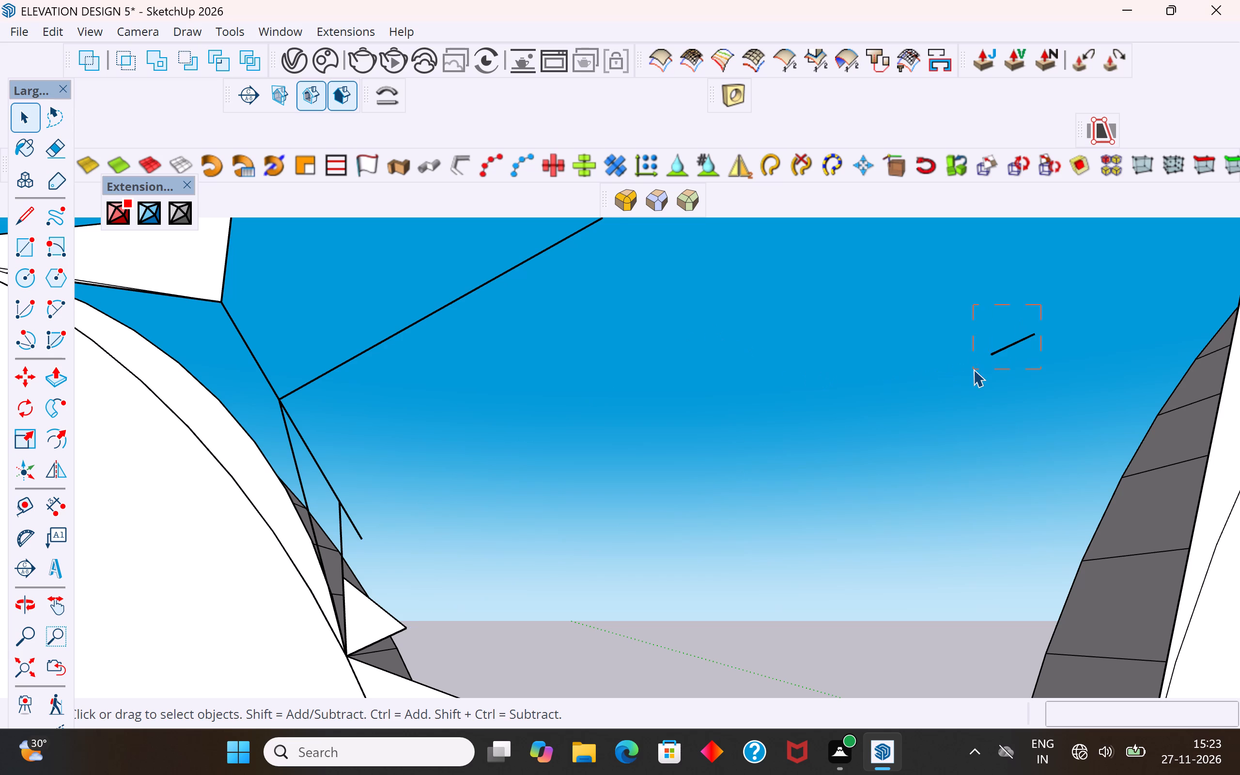
Draw a tiny line across the remaining triangle right beside its corner on the rounded end.
click(383, 607)
click(374, 619)
middle_drag(367, 630, 433, 592)
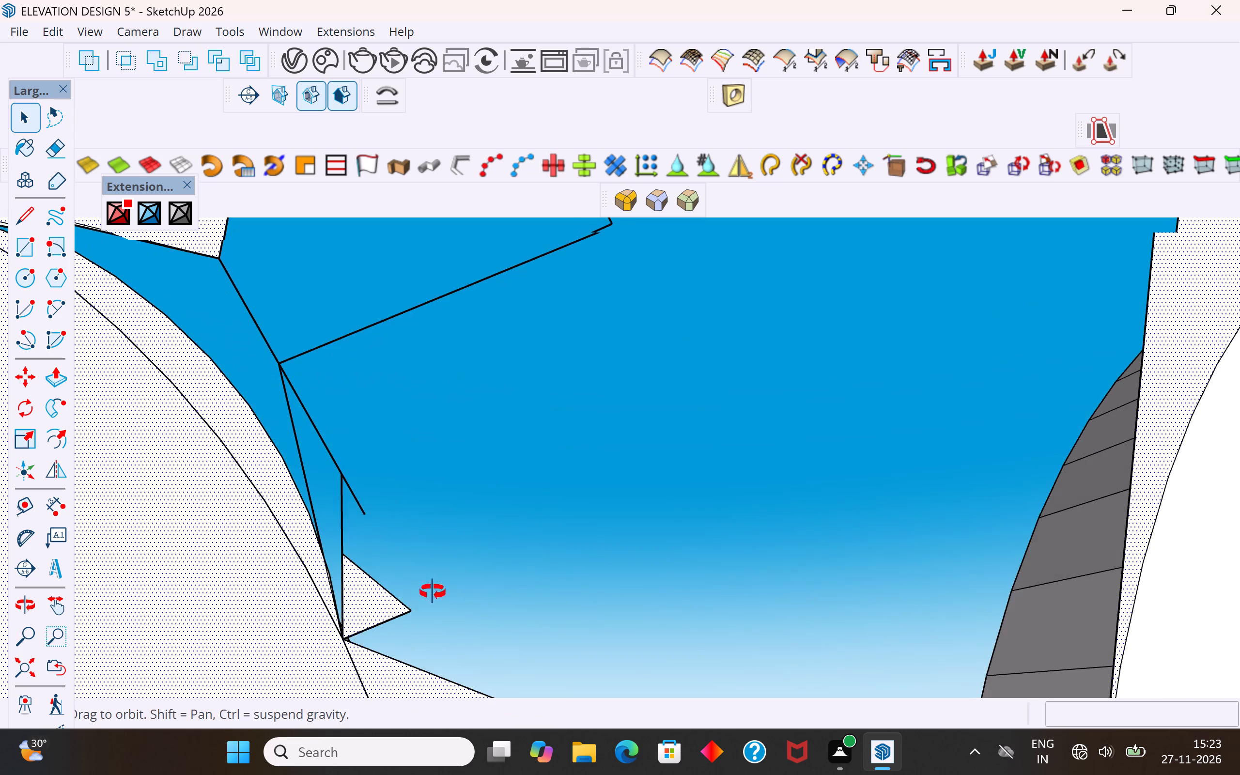
middle_drag(433, 592, 434, 592)
scroll(338, 632, up, 1)
scroll(338, 632, down, 1)
scroll(338, 632, up, 6)
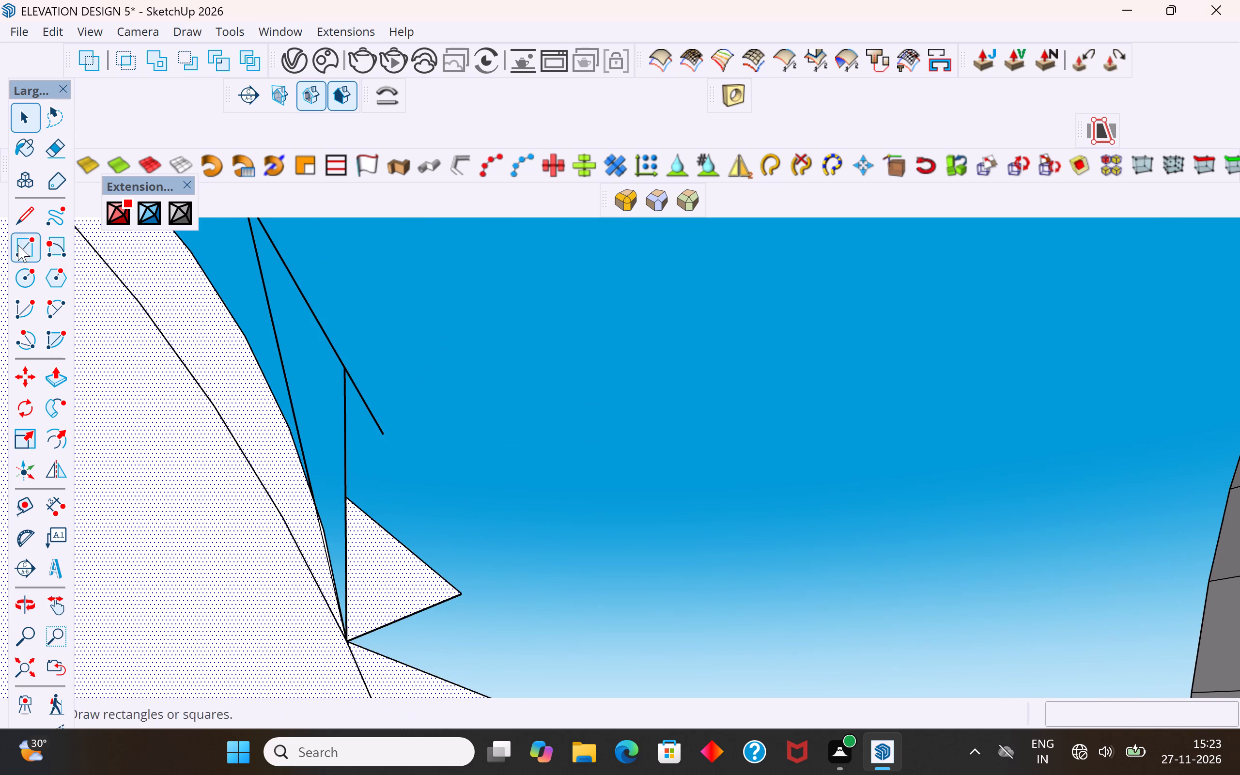
click(23, 225)
scroll(376, 649, up, 16)
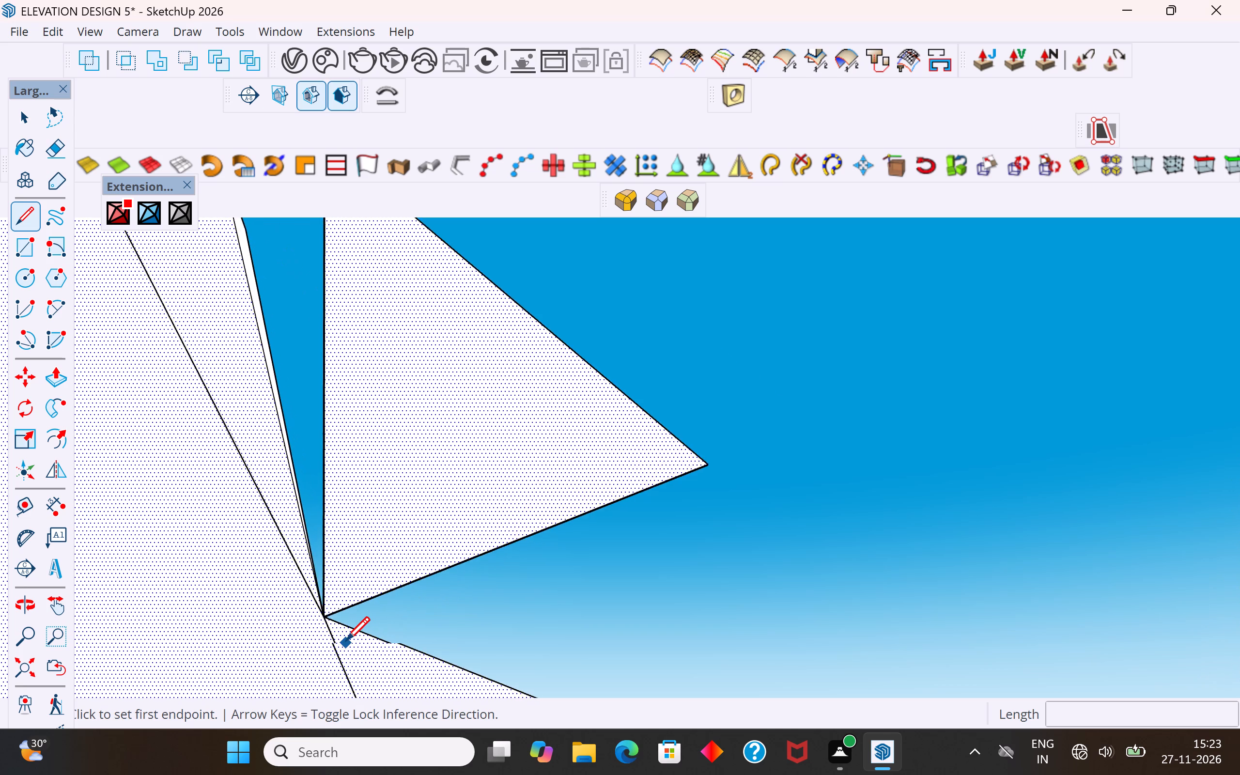
scroll(346, 643, up, 6)
click(301, 548)
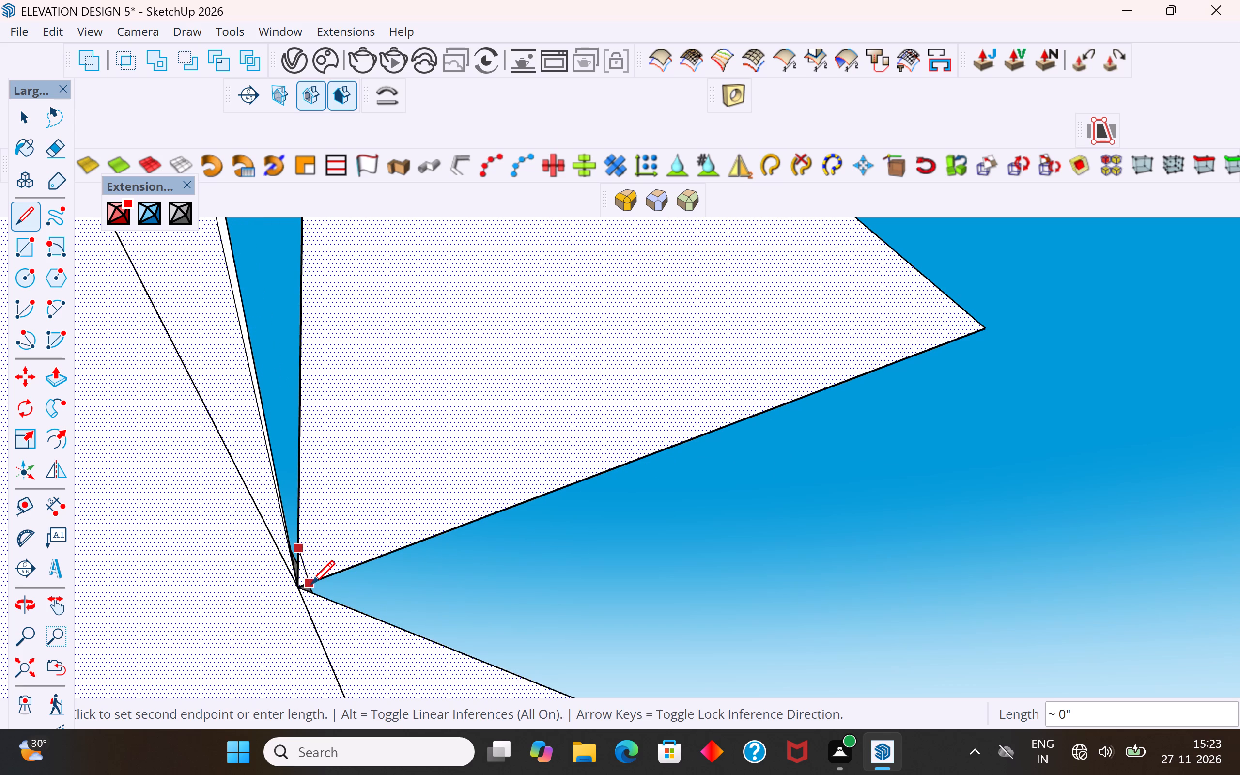
click(311, 587)
Delete the cut-off triangle face and its lower and side edges.
click(23, 113)
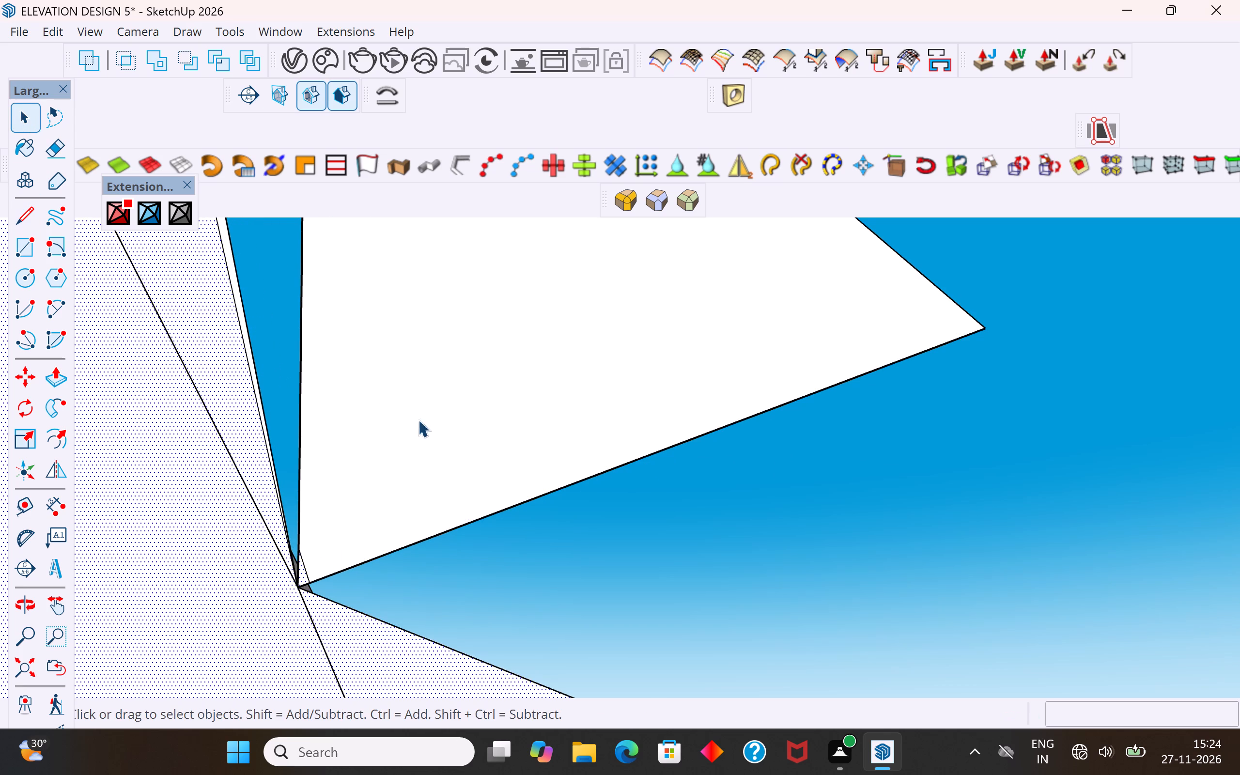
click(432, 420)
key(Delete)
click(365, 563)
key(Delete)
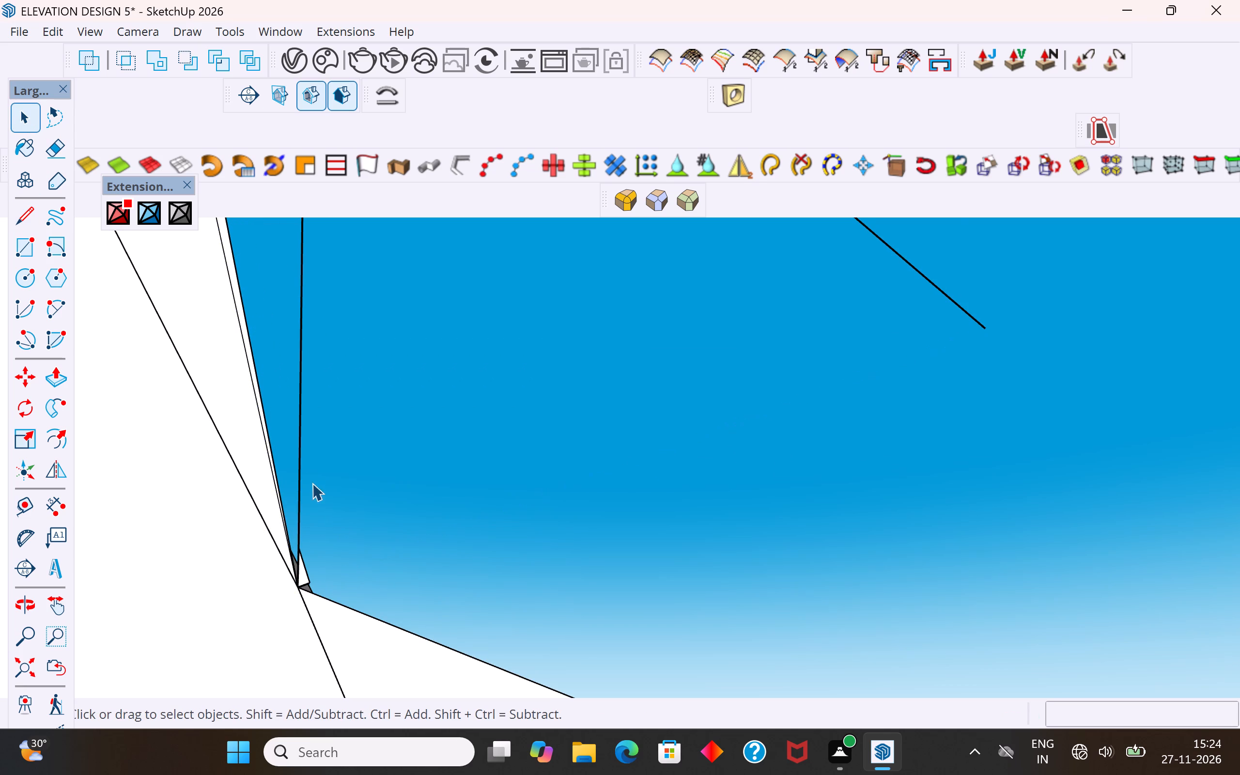
click(301, 465)
key(Delete)
Delete the lower, upper and short end edges of the open outline beyond the upper sliver.
scroll(479, 565, down, 6)
click(493, 501)
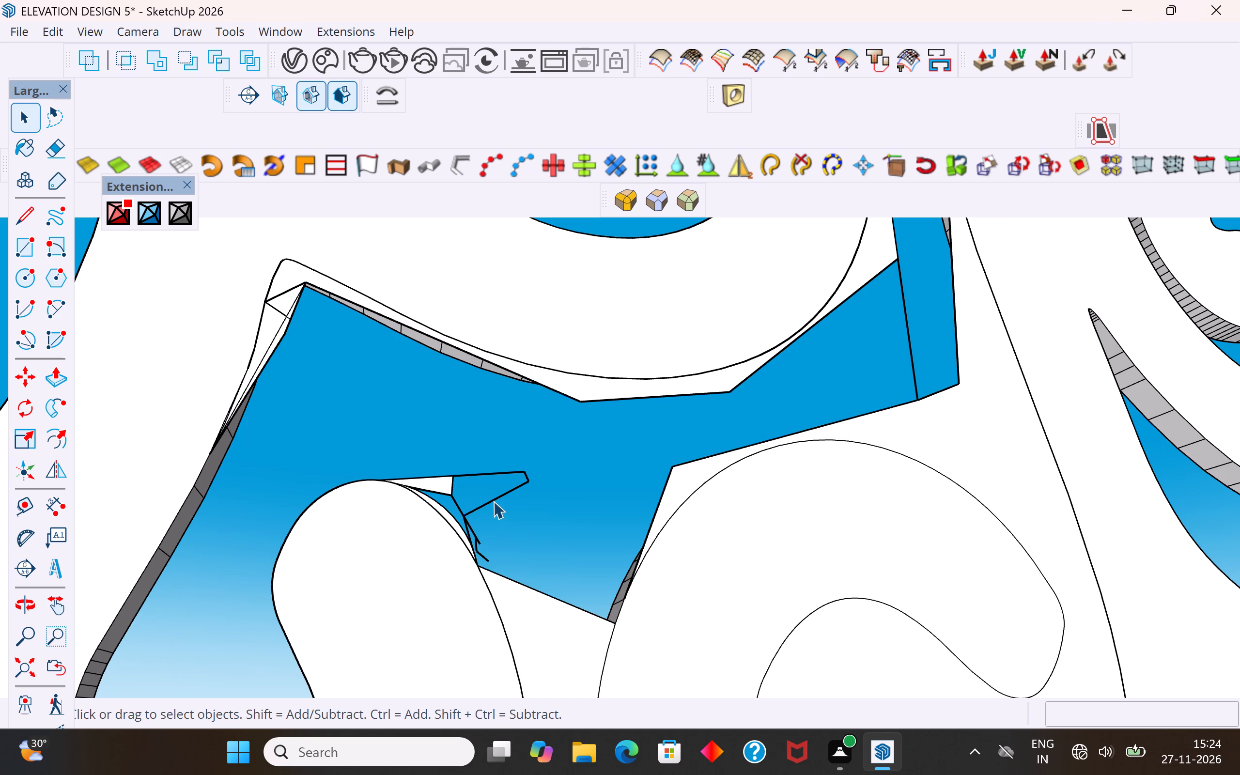
key(Delete)
click(500, 475)
key(Delete)
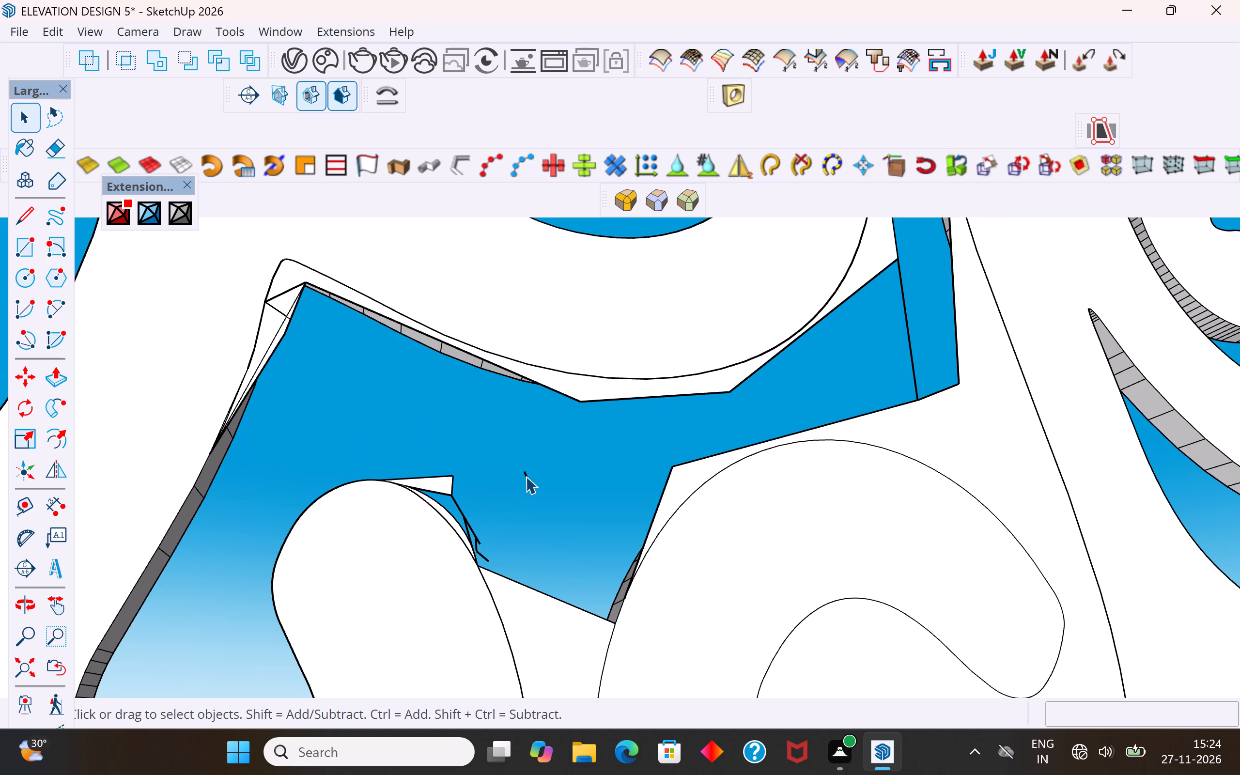
click(526, 476)
key(Delete)
Delete the three stray edges hanging in the gap above the rounded end's lower corner.
scroll(465, 540, up, 16)
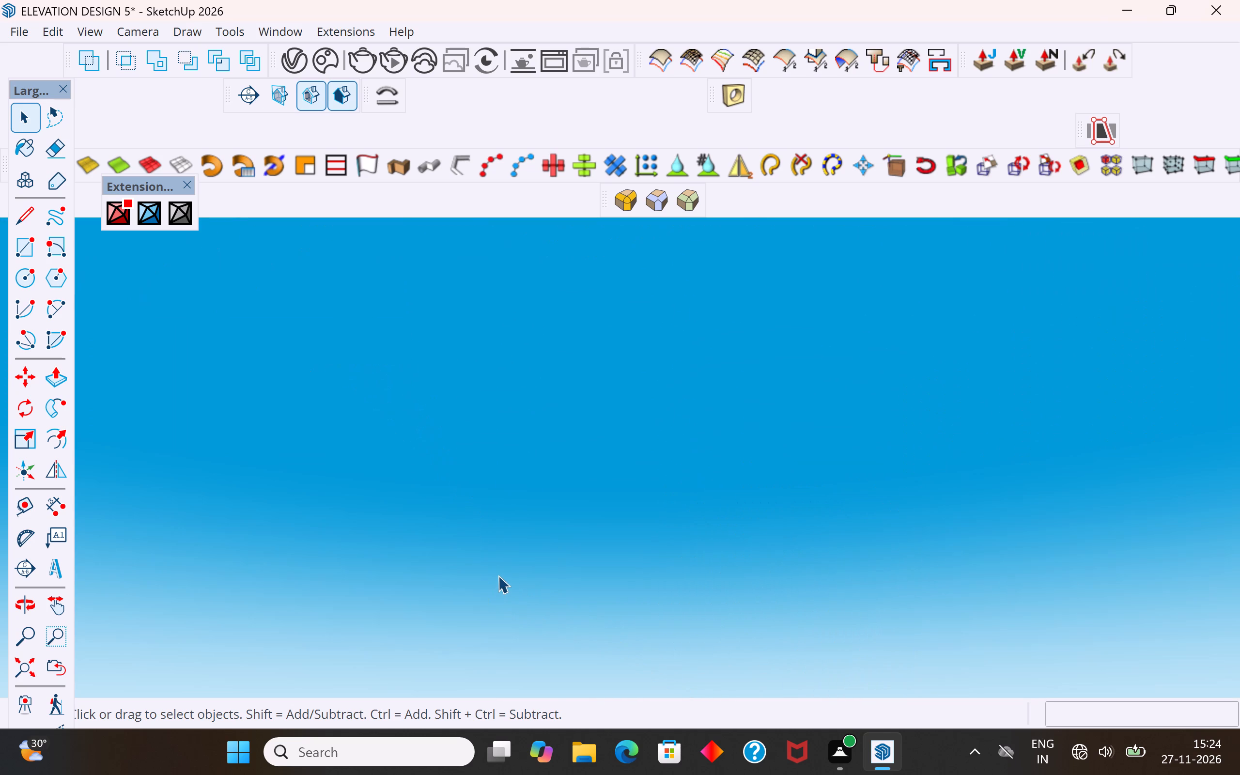
scroll(498, 575, down, 4)
click(622, 497)
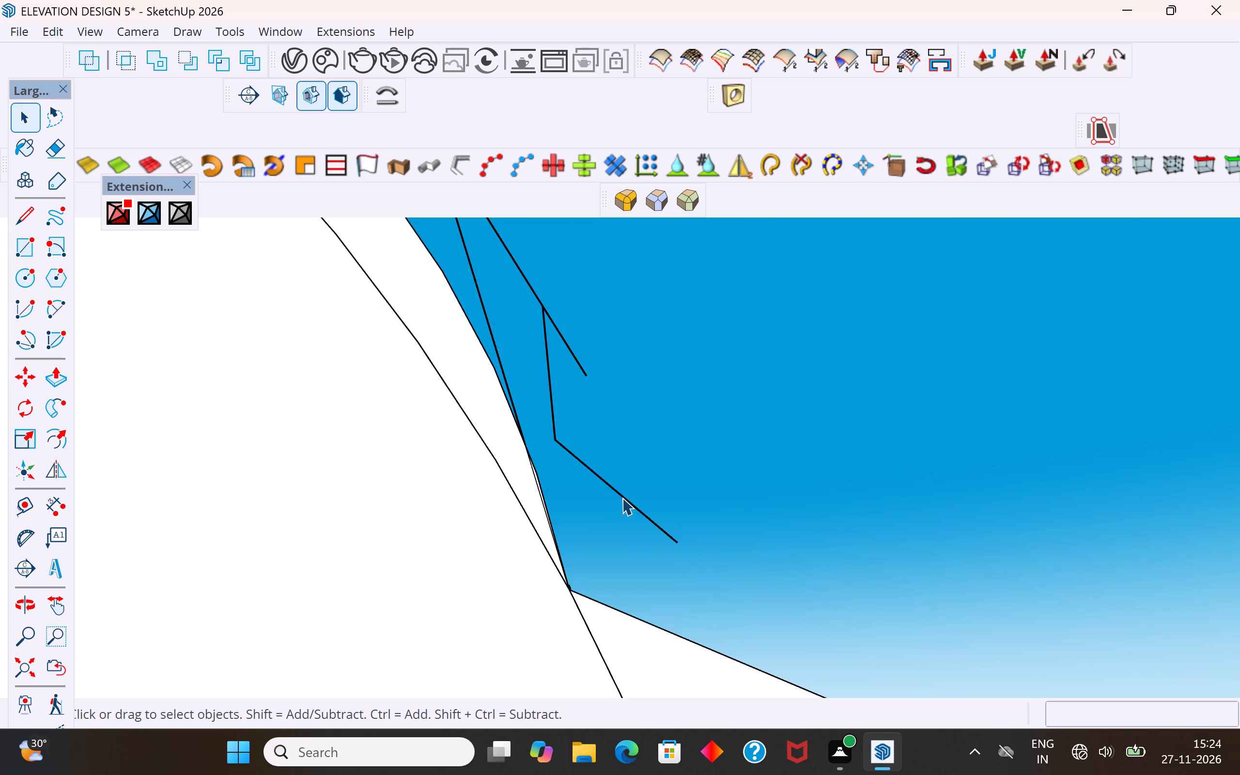
key(Delete)
click(555, 422)
key(Delete)
click(578, 361)
key(Delete)
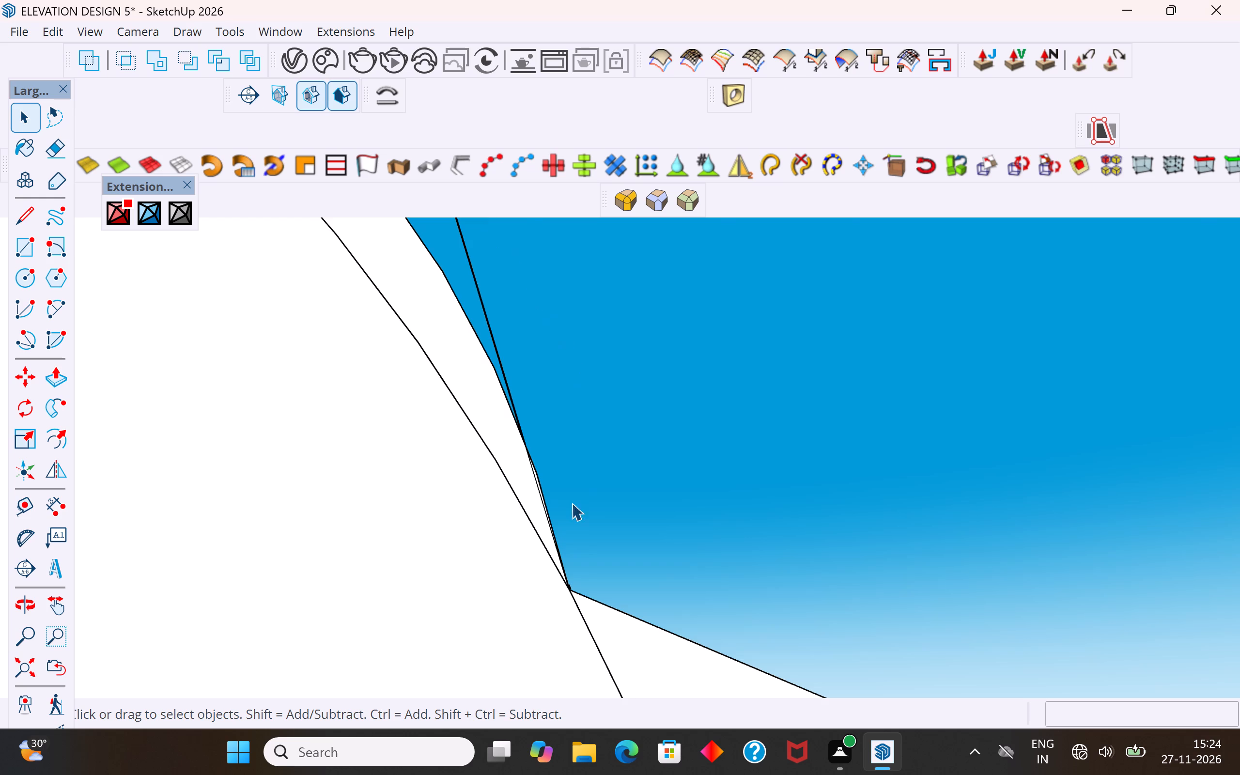
Delete the two connected edges running from the upper sliver down beside the rounded end.
scroll(570, 511, down, 6)
scroll(565, 491, up, 7)
scroll(559, 500, down, 4)
scroll(559, 501, up, 4)
scroll(559, 501, down, 6)
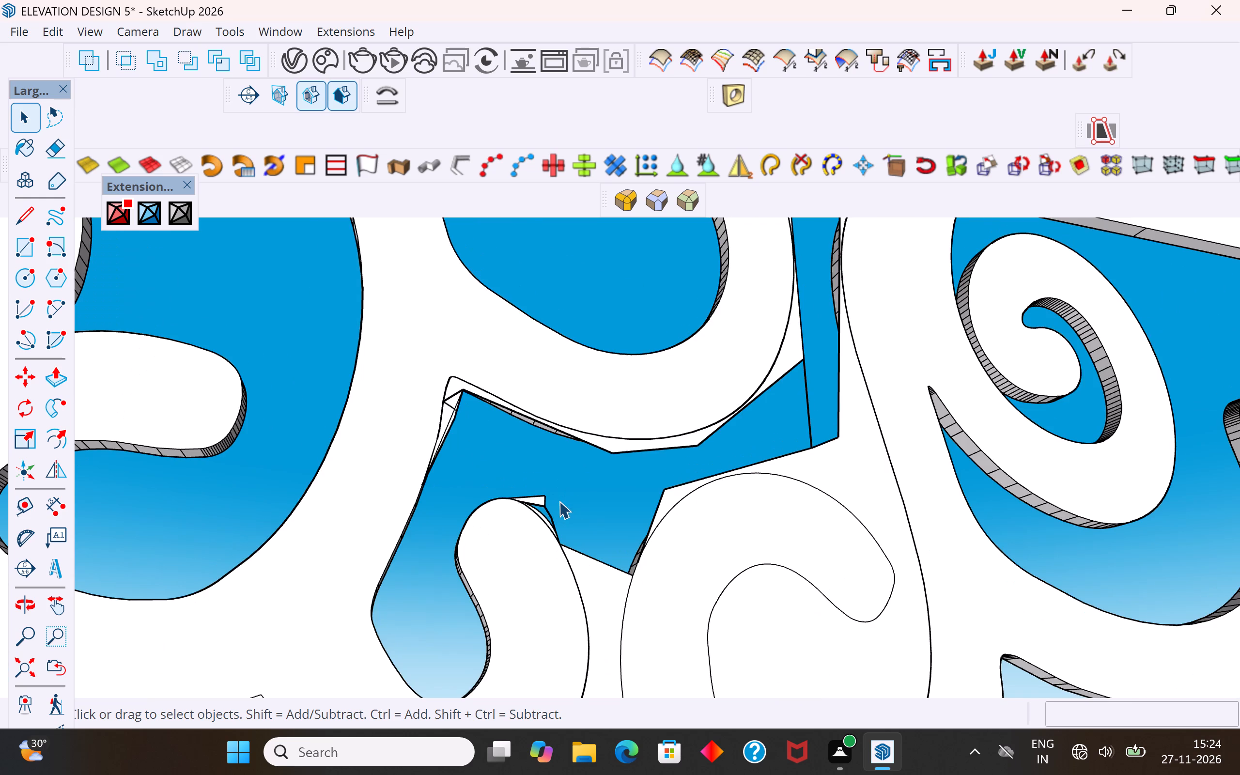
scroll(546, 520, up, 18)
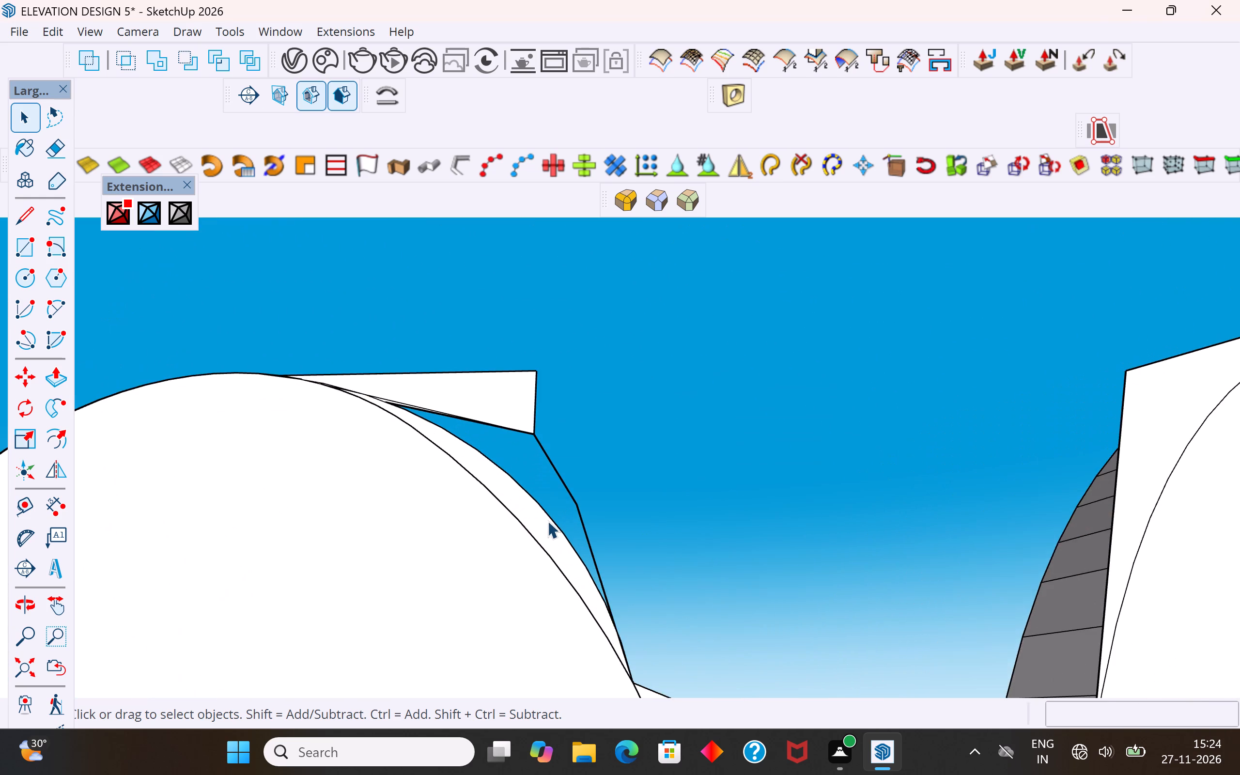
scroll(549, 524, up, 4)
click(608, 547)
key(Delete)
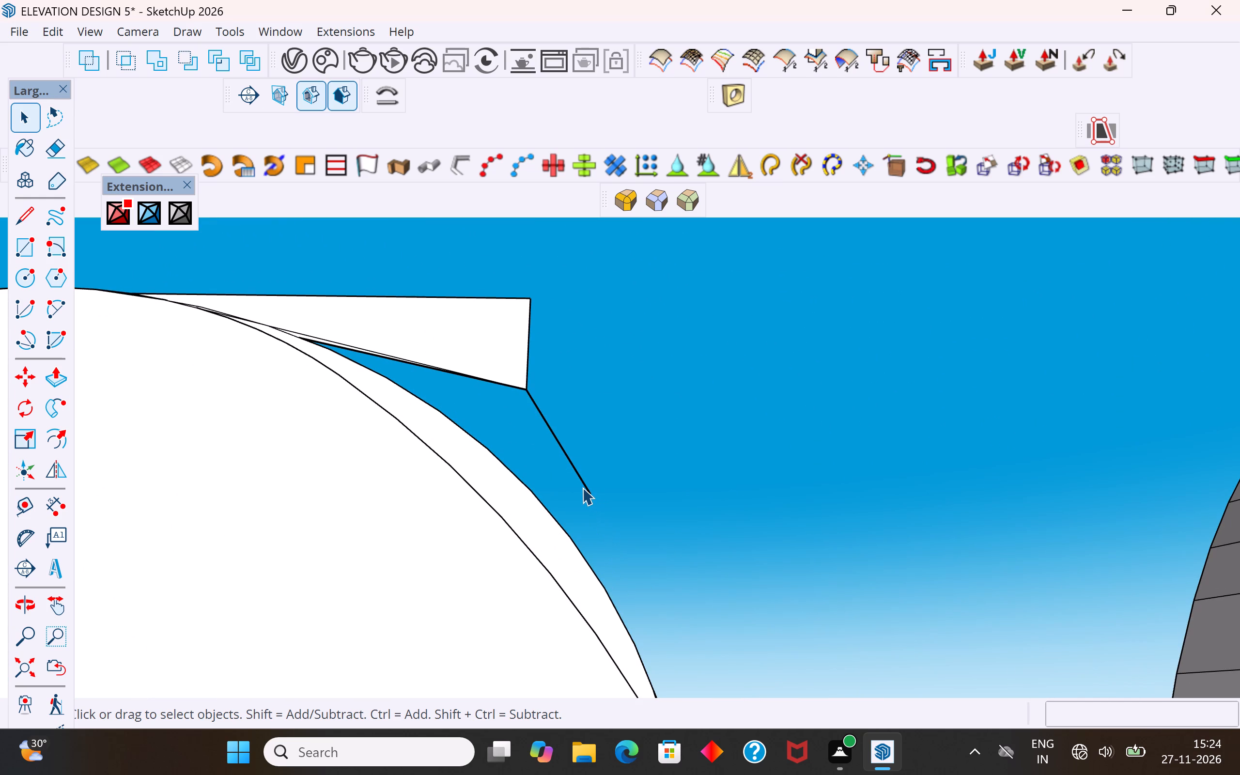
click(584, 482)
key(Delete)
Draw short lines along the sliver's lower side above the rounded end and a cutting line across to its upper edge.
scroll(564, 513, down, 4)
middle_drag(595, 554, 526, 654)
scroll(560, 504, up, 12)
click(521, 542)
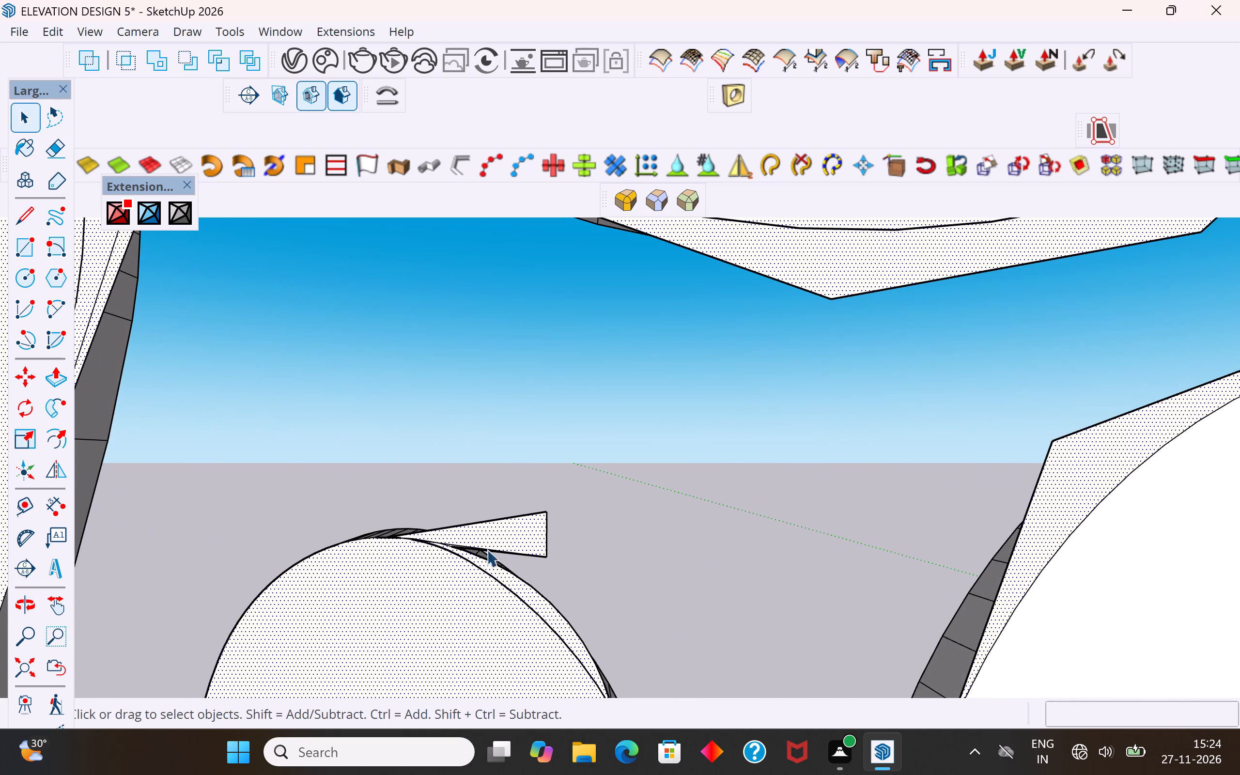
middle_drag(428, 557, 574, 503)
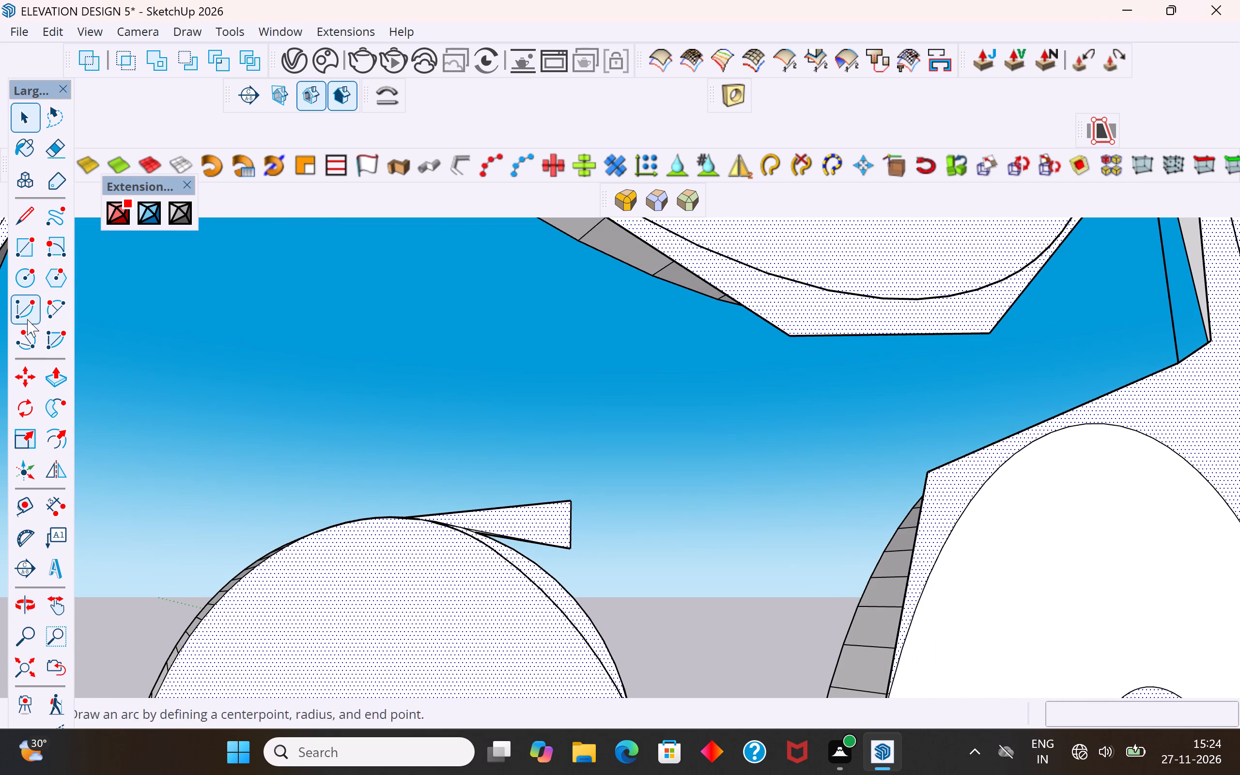
click(22, 217)
scroll(449, 530, up, 13)
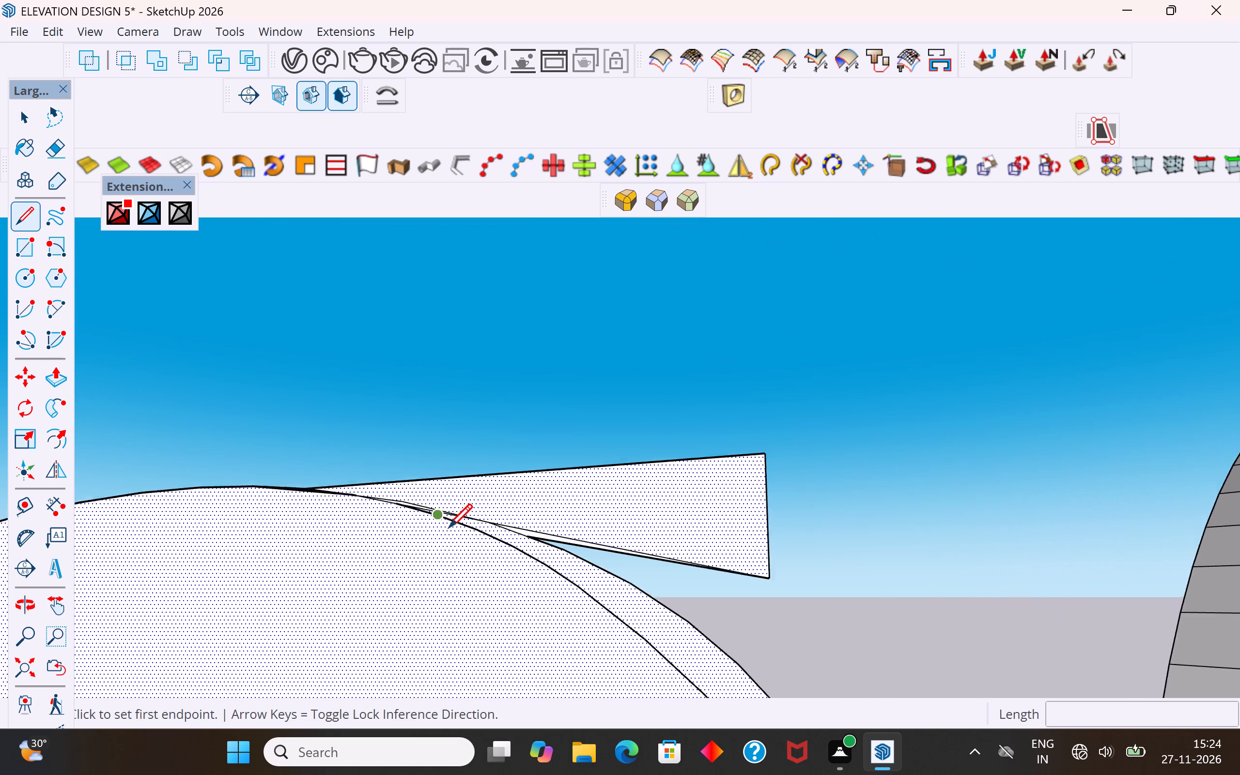
scroll(449, 530, up, 2)
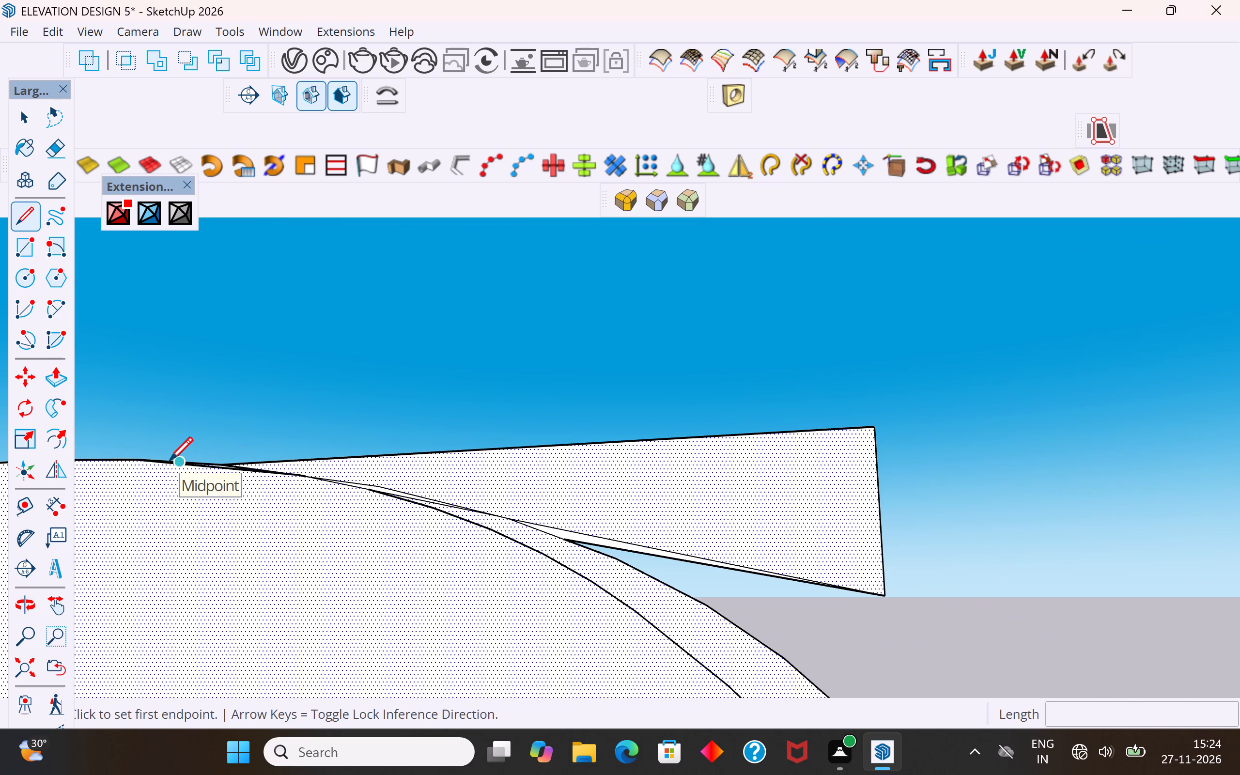
click(177, 465)
click(315, 479)
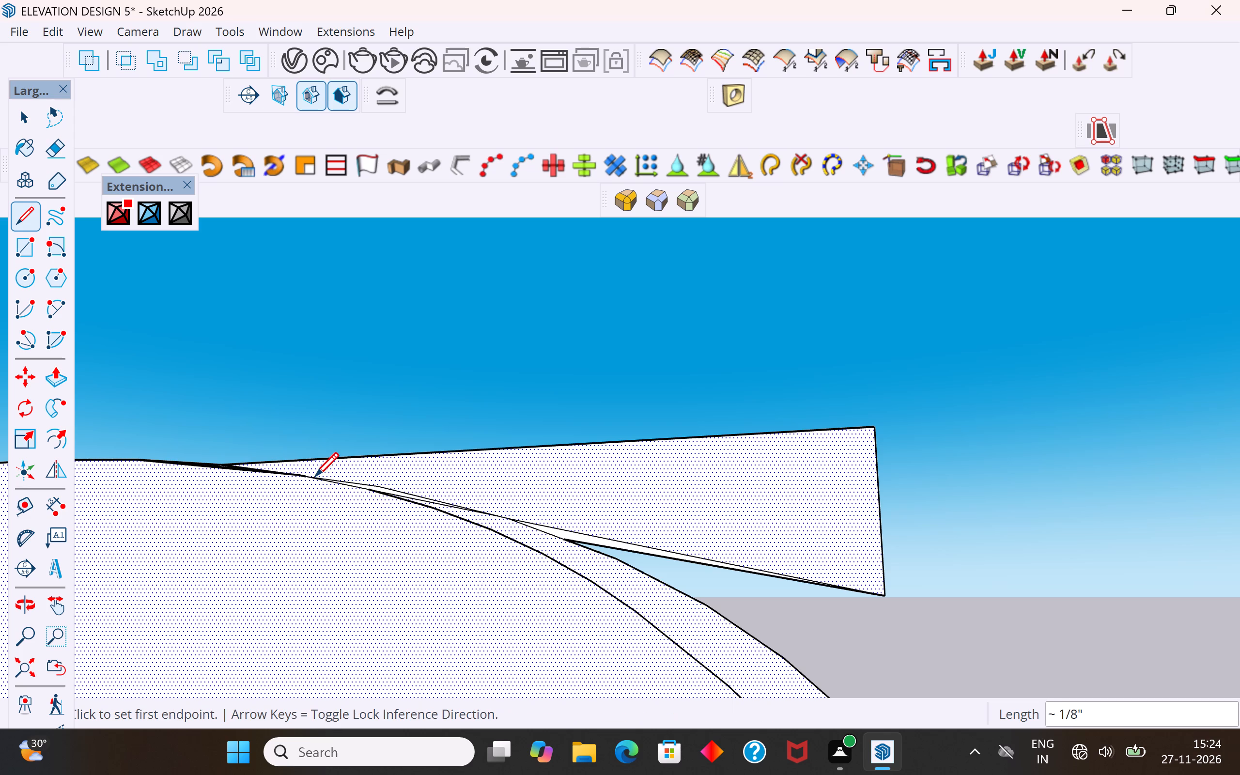
click(447, 502)
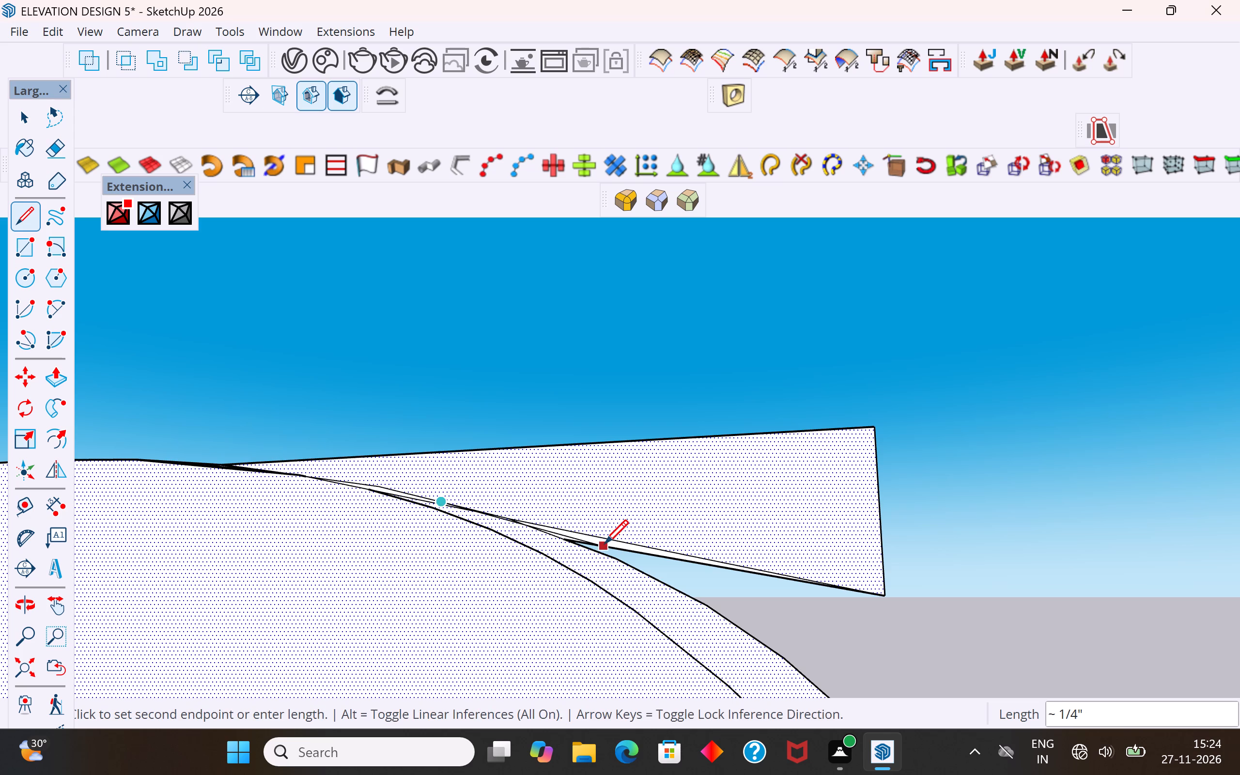
click(606, 545)
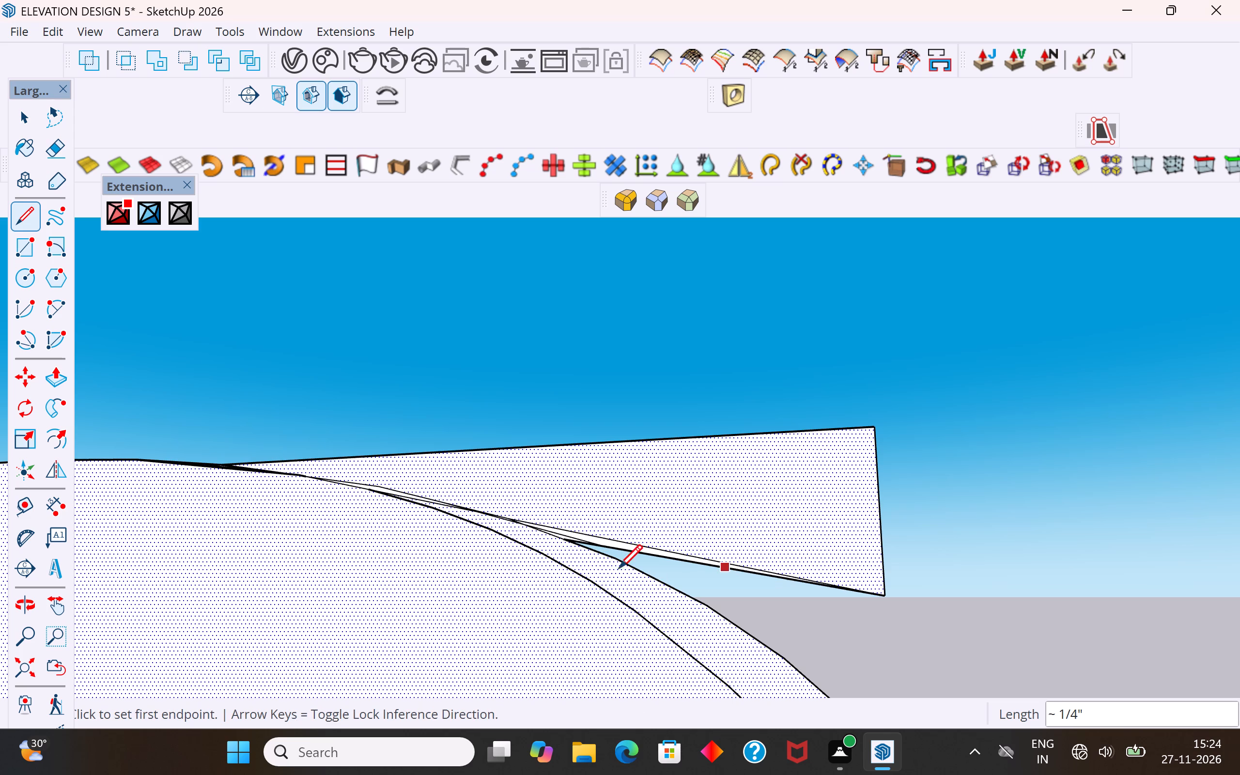
click(570, 542)
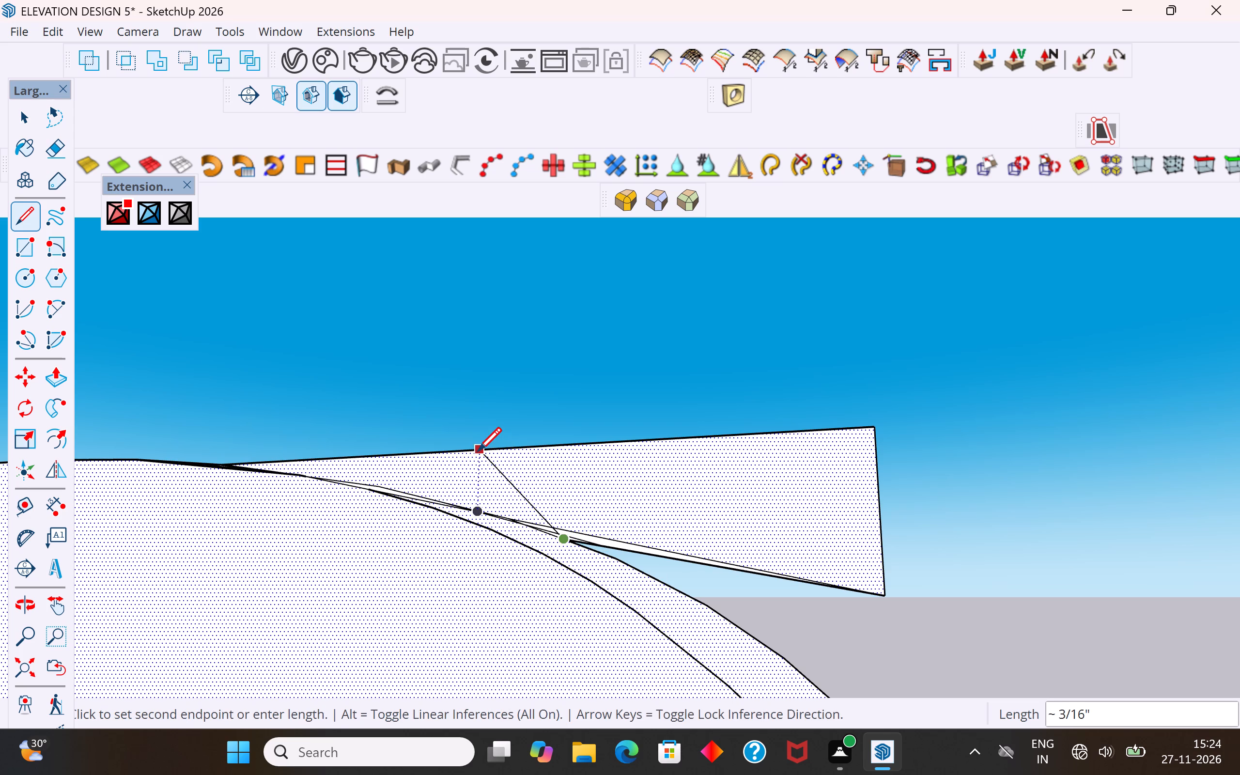
click(478, 453)
click(29, 114)
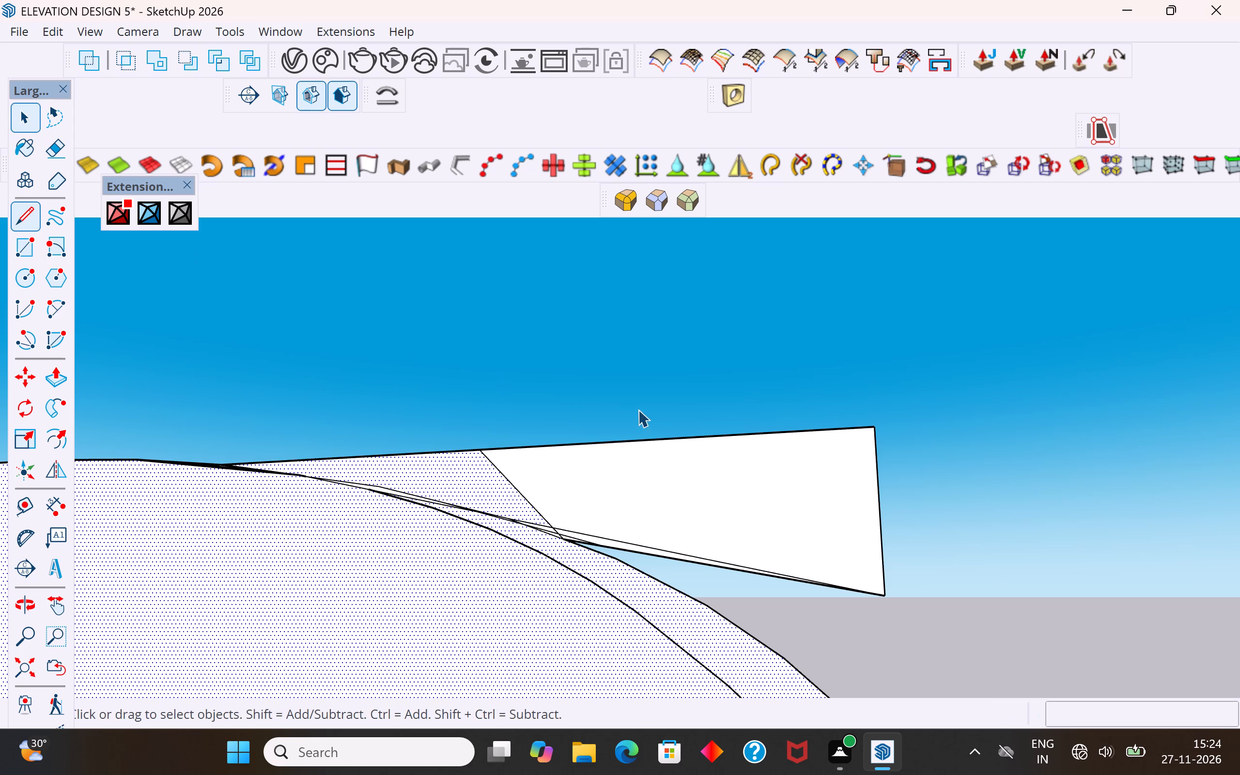
Delete the cut-off outer face of the sliver and its lower, end and upper edges.
click(802, 518)
key(Delete)
drag(920, 398, 828, 582)
click(828, 582)
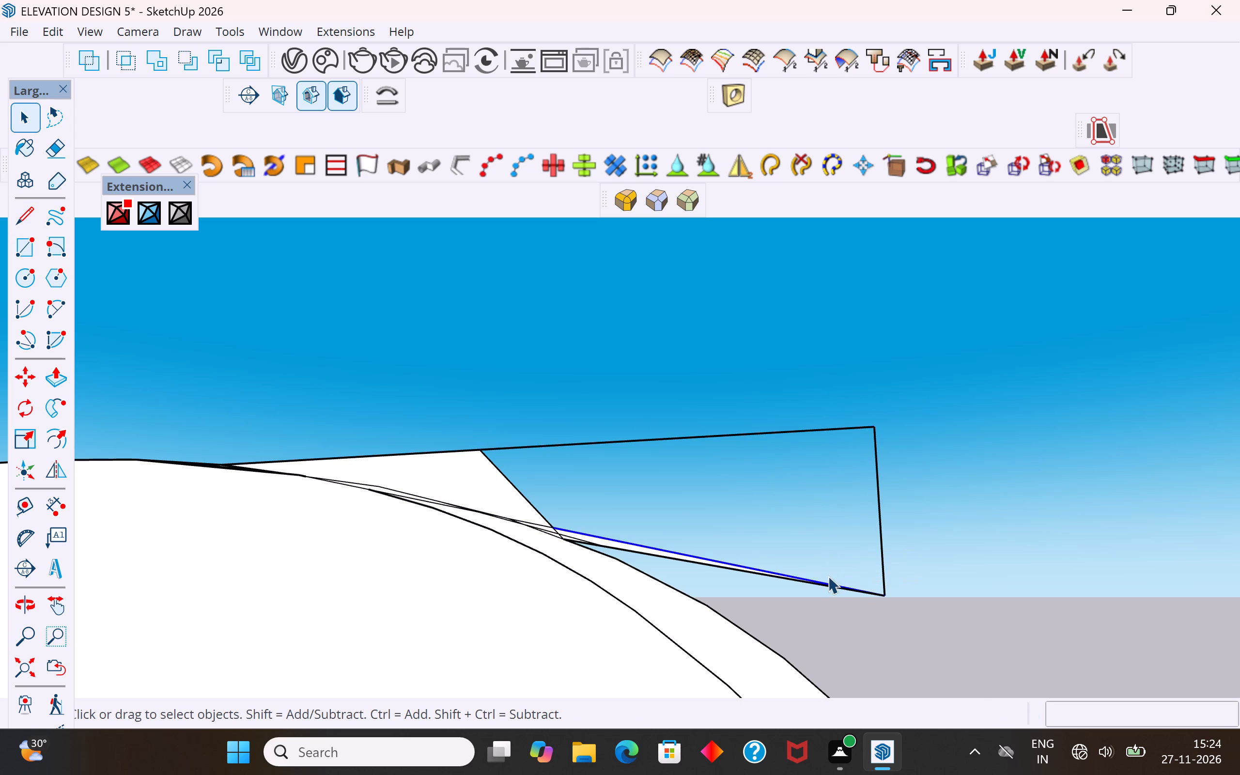
key(Delete)
drag(899, 451, 829, 537)
key(Delete)
drag(878, 407, 805, 494)
key(Delete)
Draw lines bridging the narrow slivers beside the pointed corner of the opening below the large curve.
scroll(815, 502, down, 3)
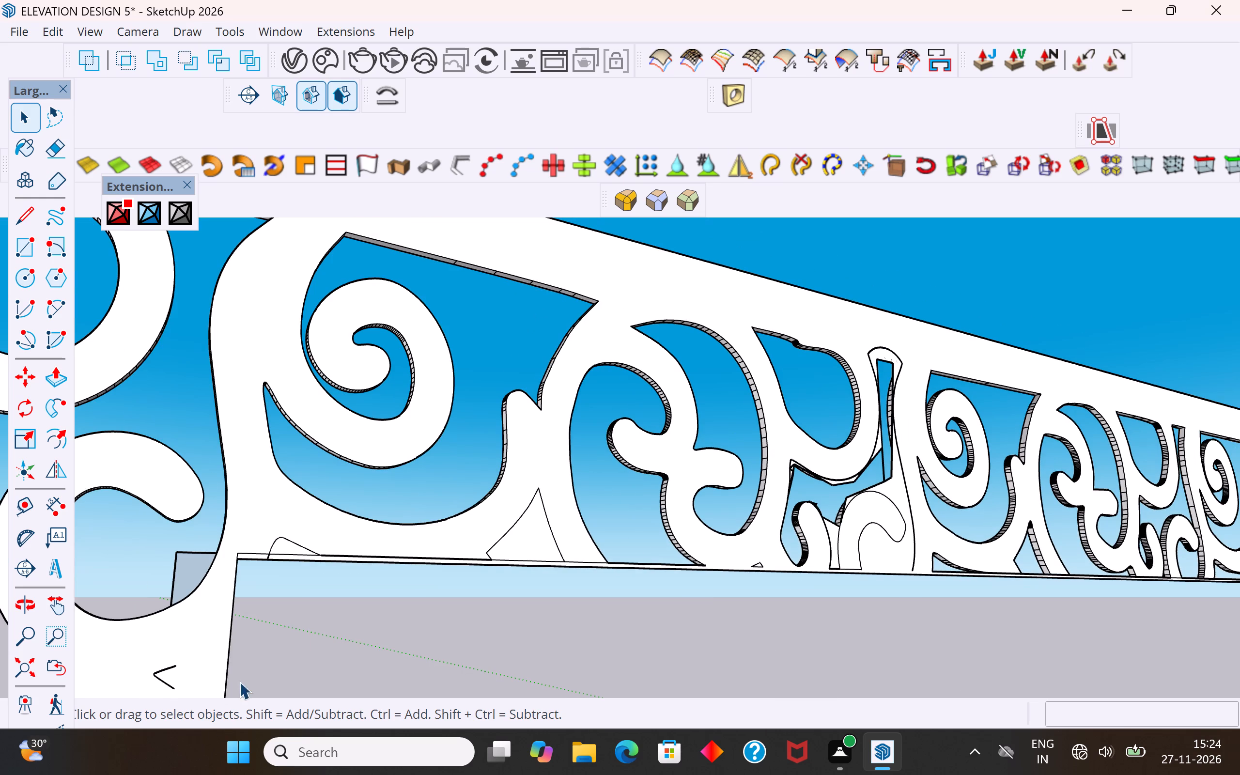
middle_drag(540, 505, 463, 617)
scroll(692, 560, up, 3)
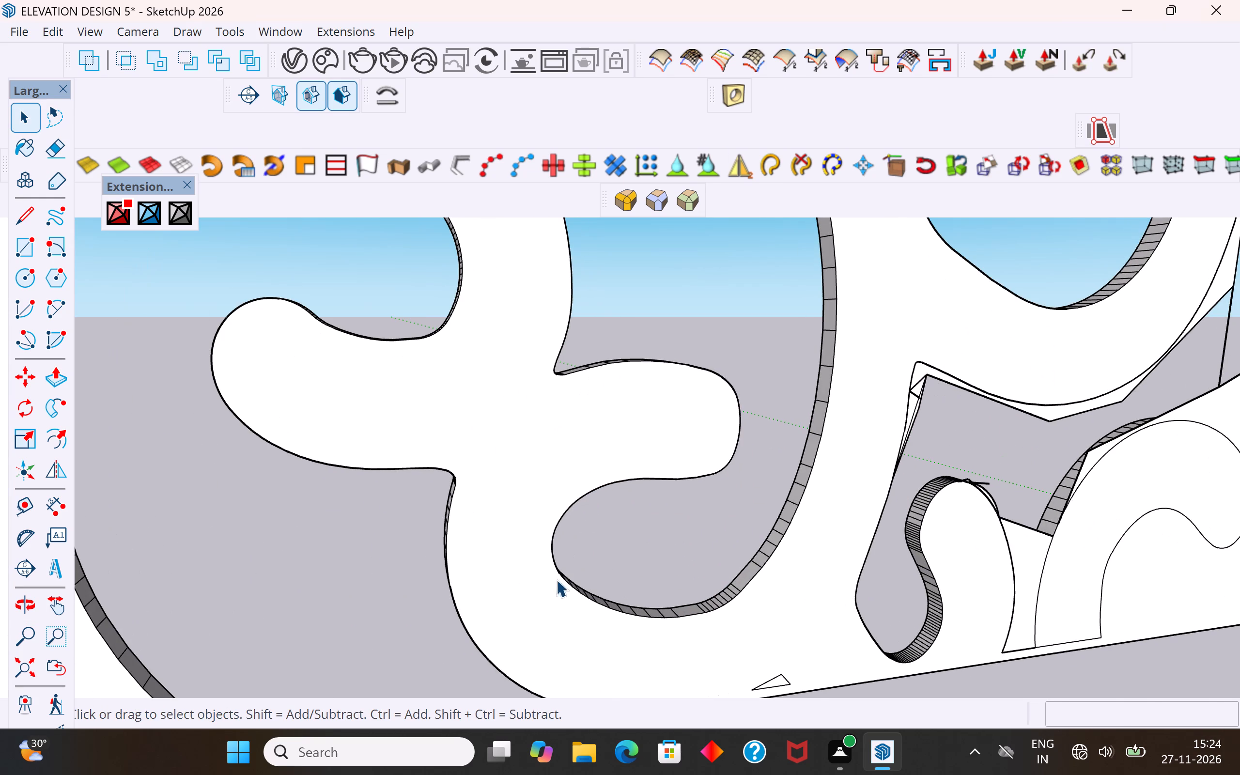
scroll(1001, 543, up, 3)
scroll(1003, 474, up, 4)
scroll(845, 563, down, 4)
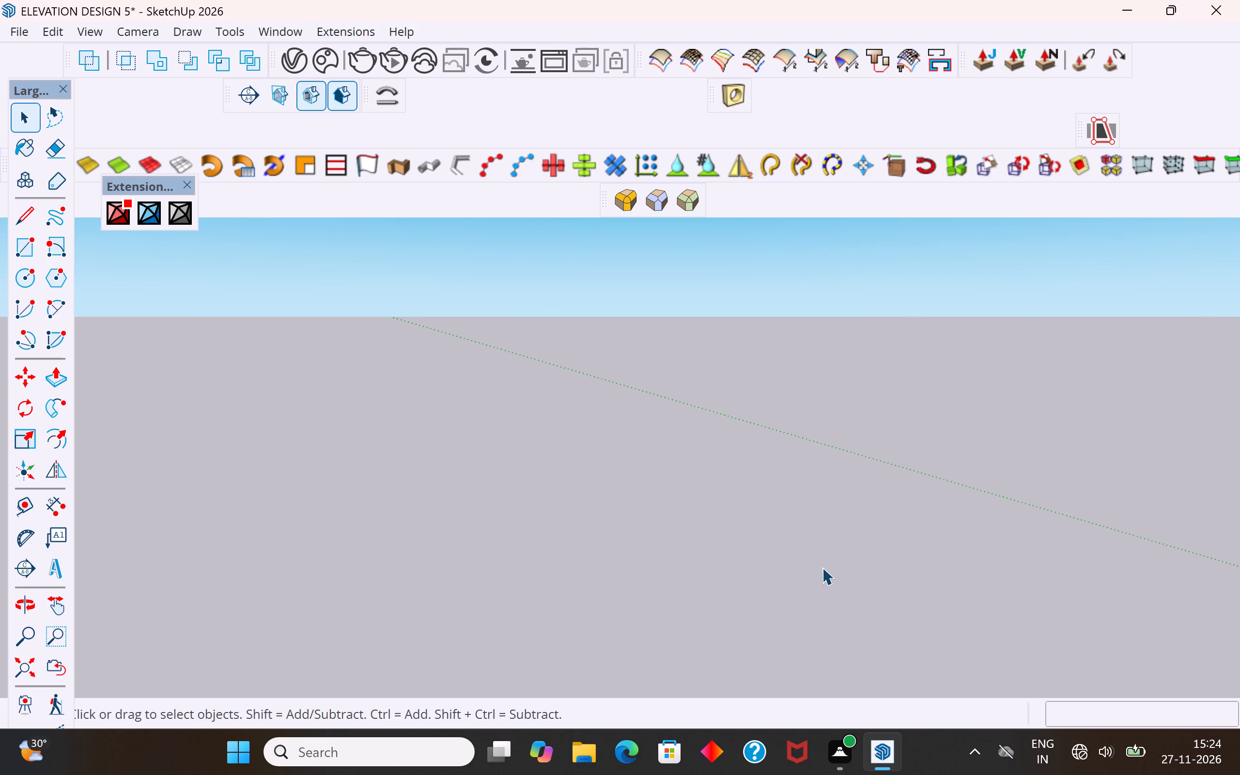
scroll(776, 588, down, 6)
scroll(928, 631, up, 1)
scroll(738, 532, down, 5)
scroll(768, 483, down, 3)
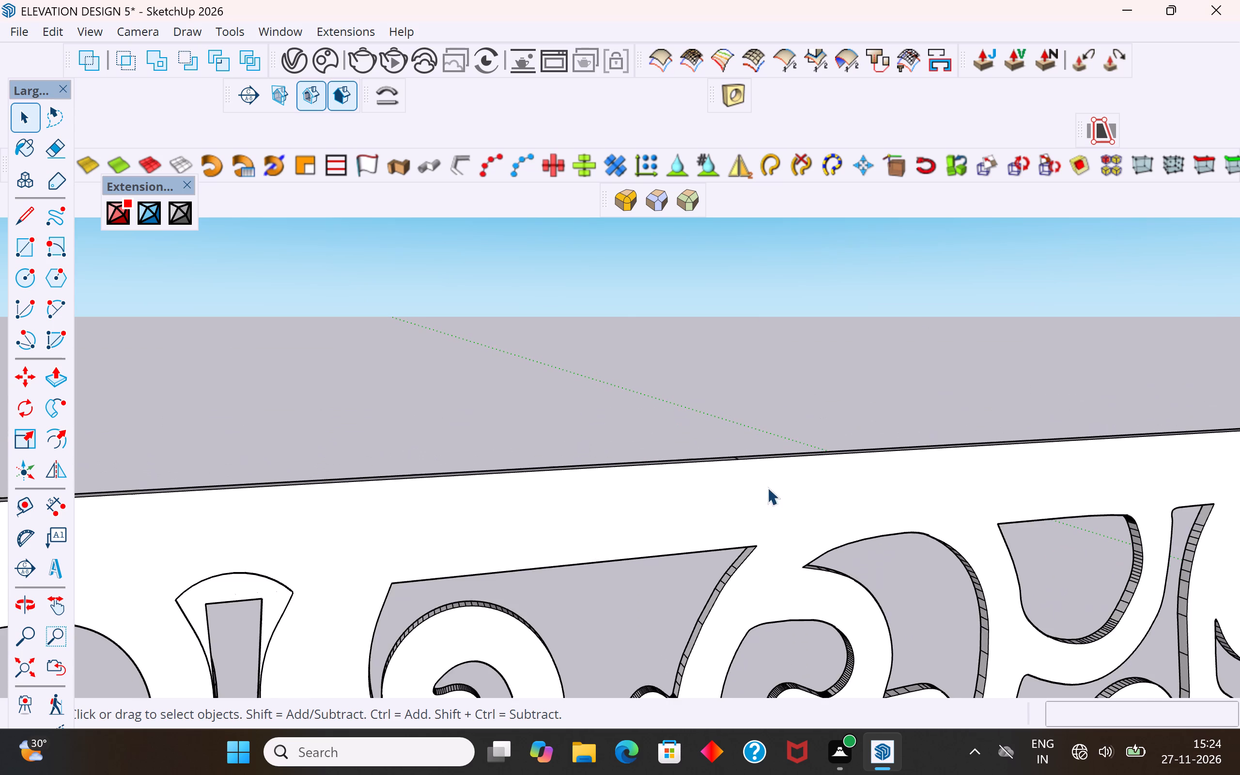
scroll(770, 472, down, 5)
scroll(854, 633, up, 1)
scroll(778, 548, down, 4)
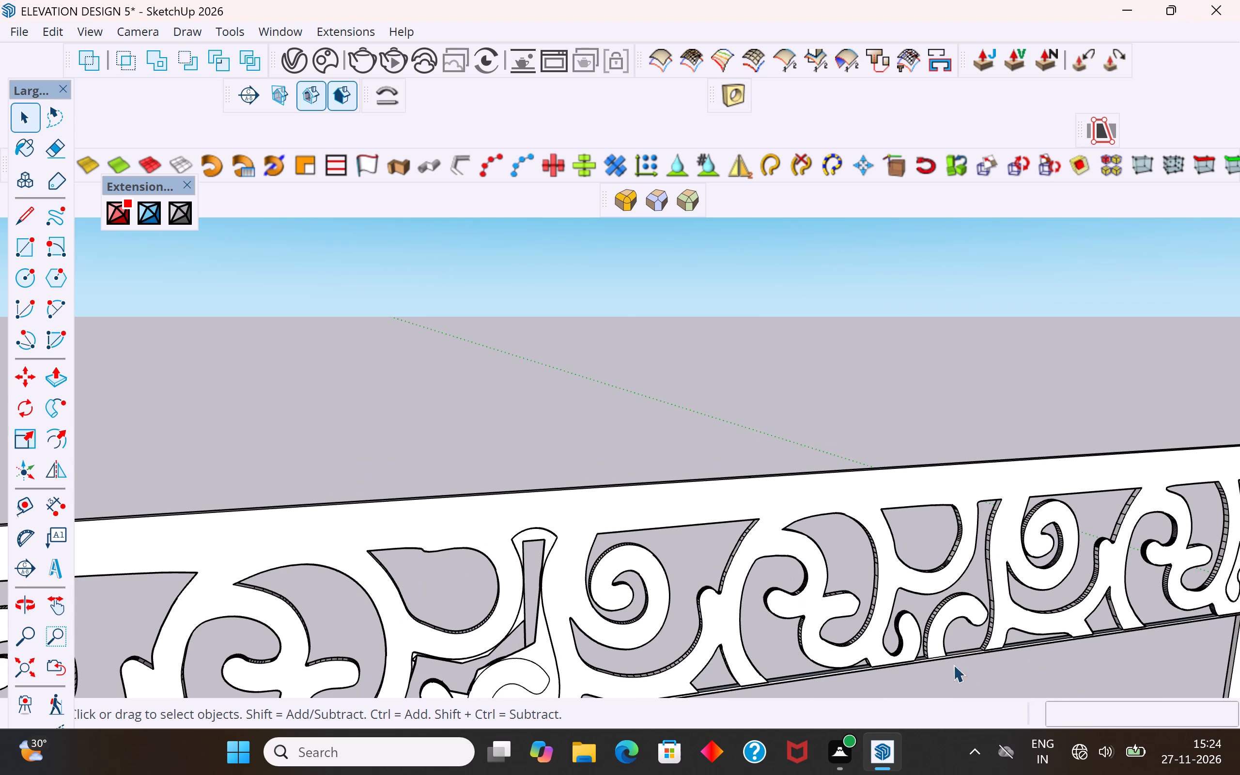
scroll(661, 573, down, 5)
scroll(528, 673, up, 11)
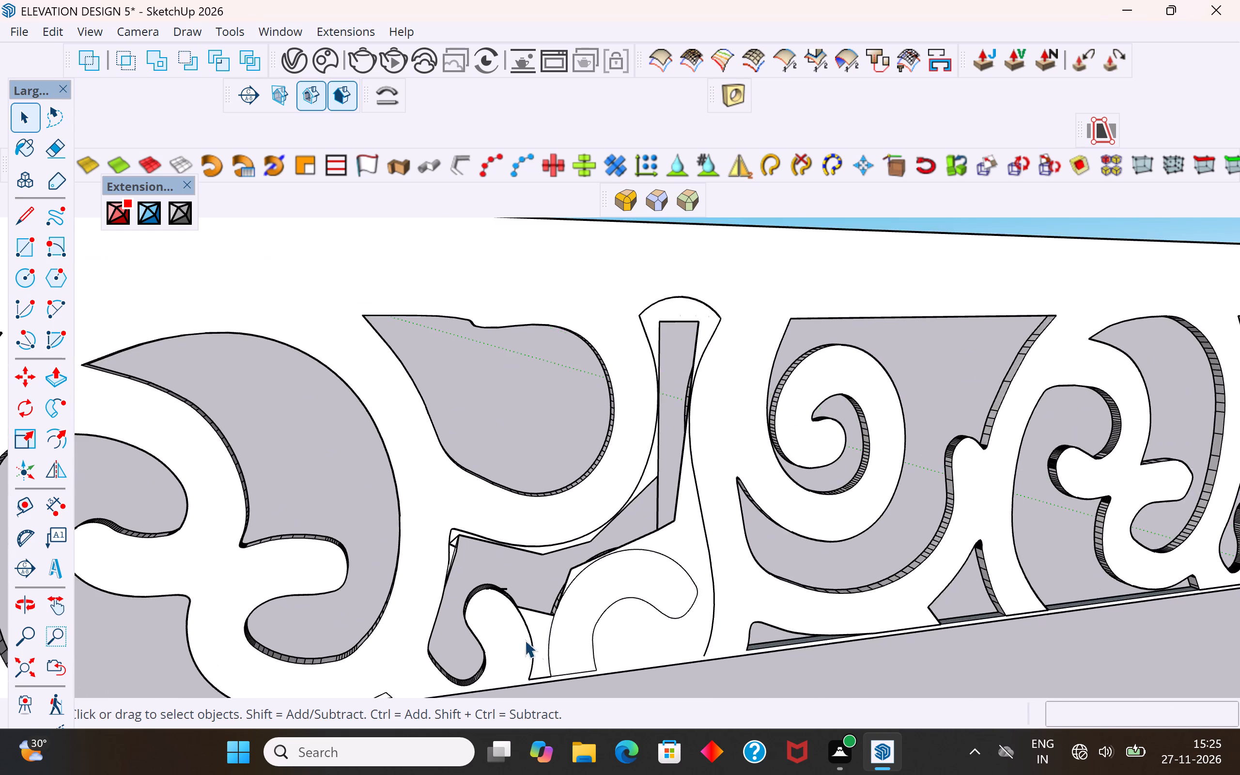
scroll(446, 572, up, 14)
click(471, 529)
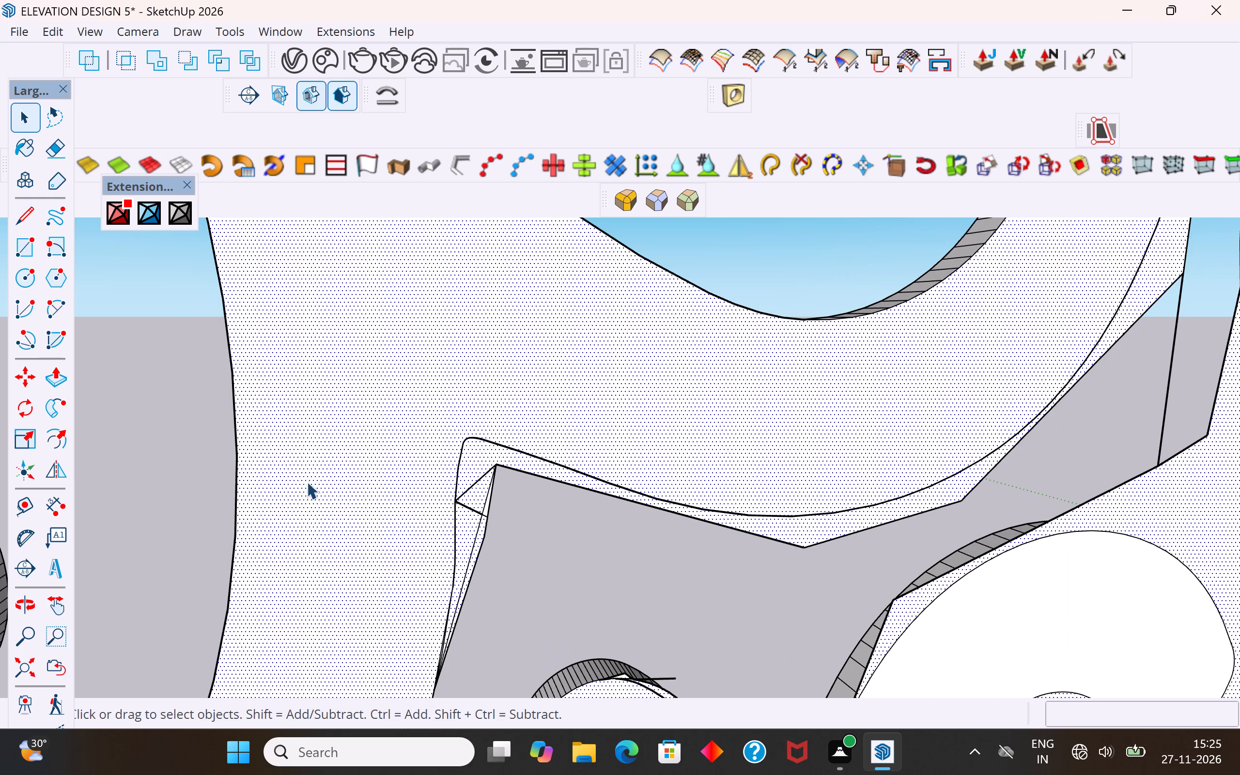
click(27, 220)
scroll(509, 456, down, 2)
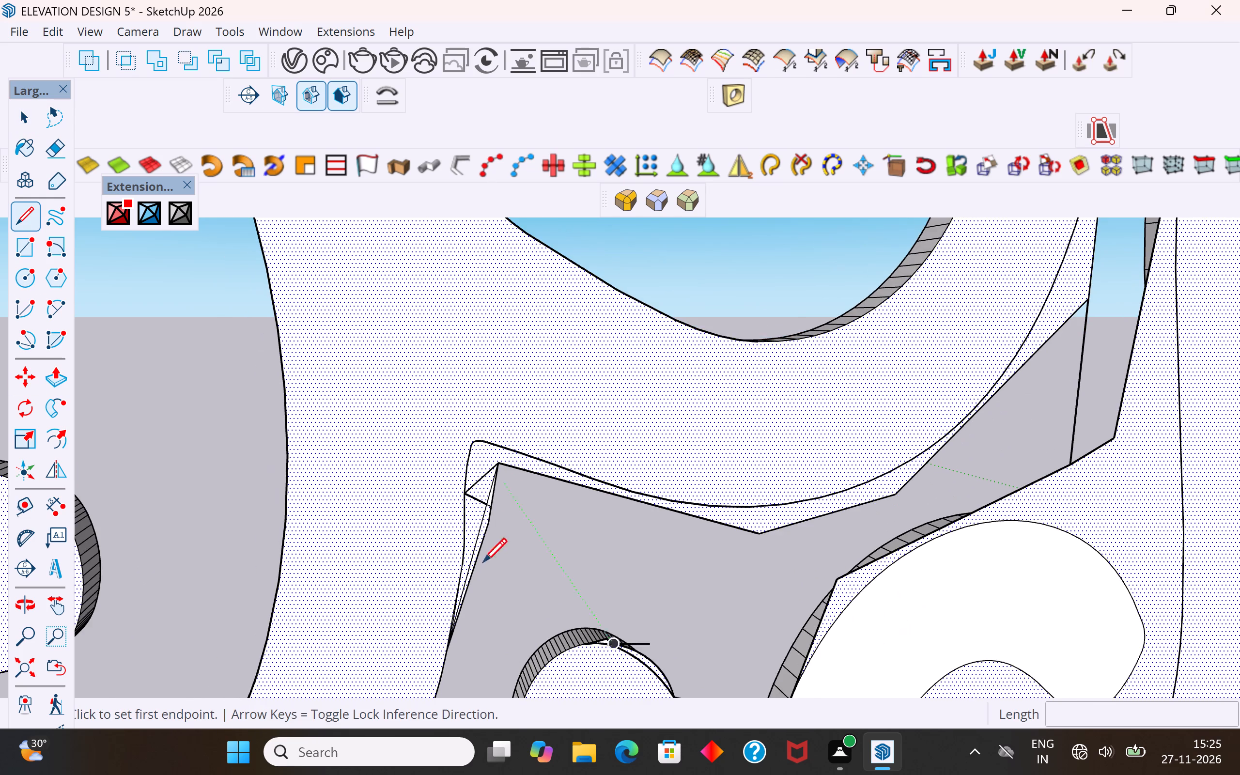
scroll(435, 641, up, 3)
click(449, 653)
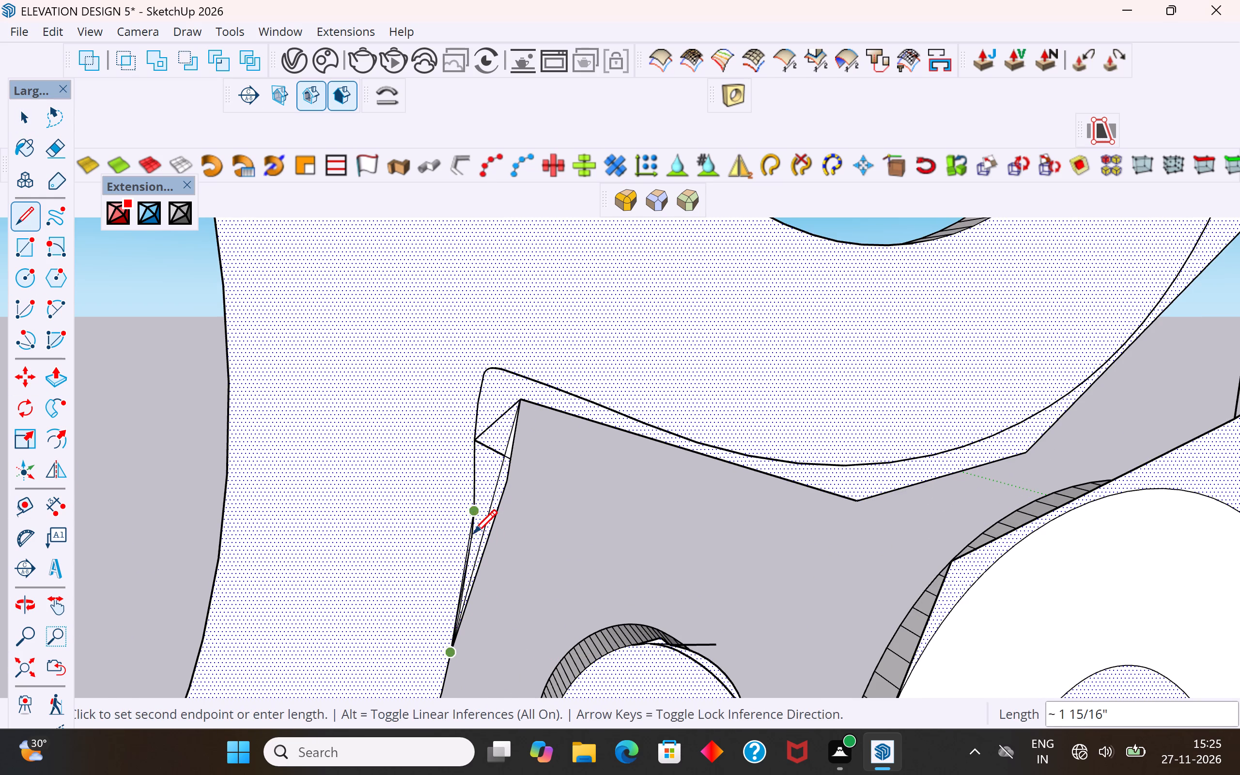
click(472, 539)
click(489, 451)
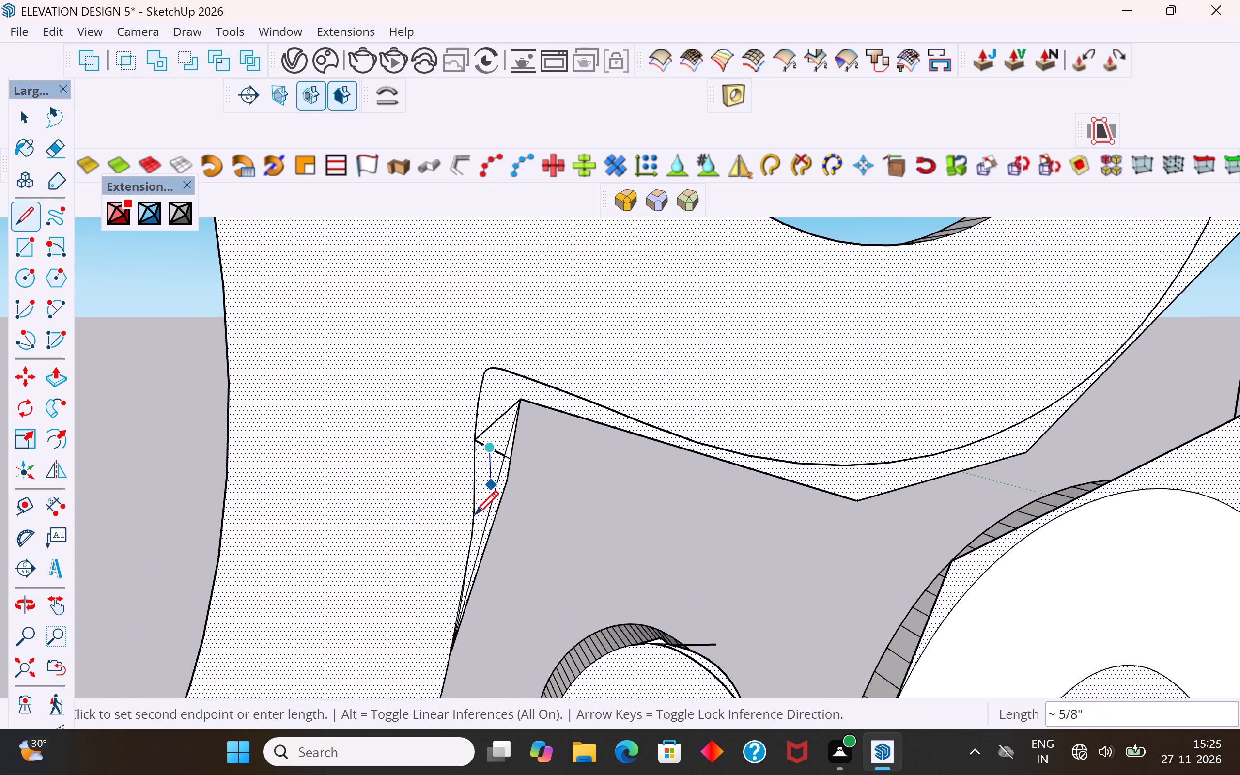
click(472, 534)
click(491, 457)
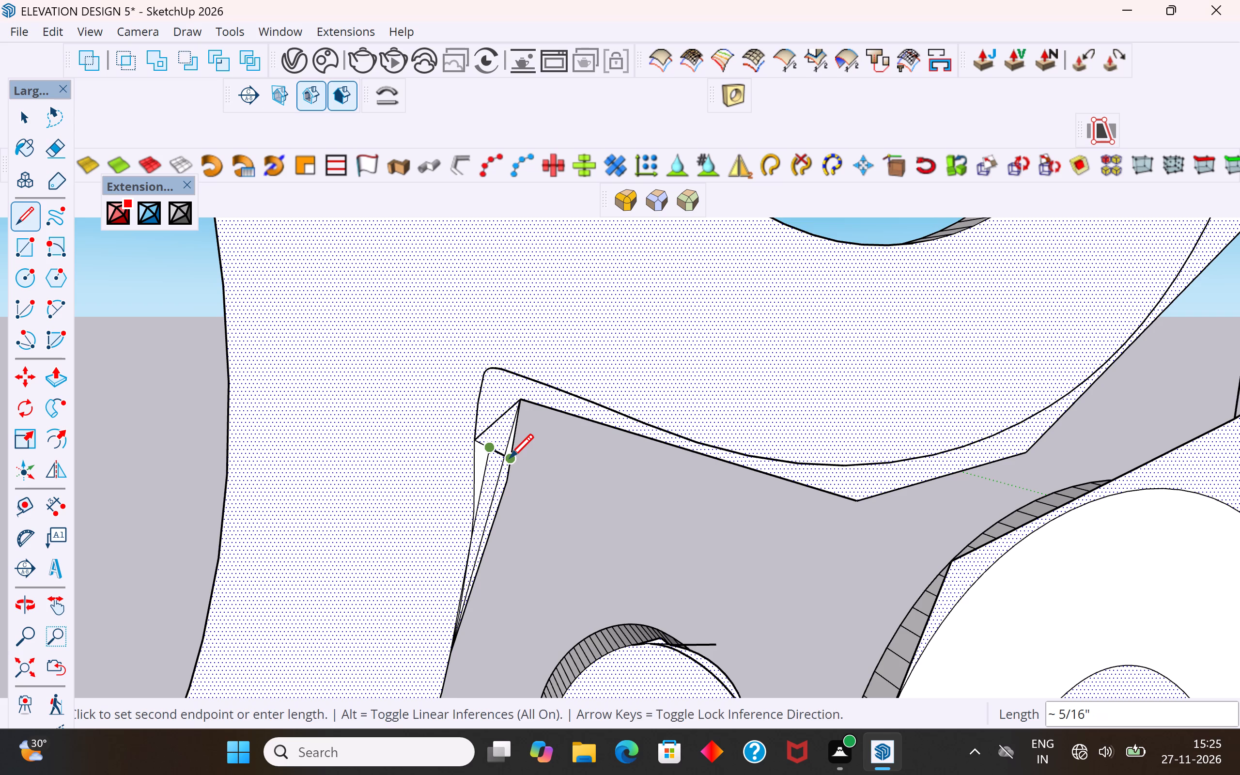
click(510, 460)
click(28, 119)
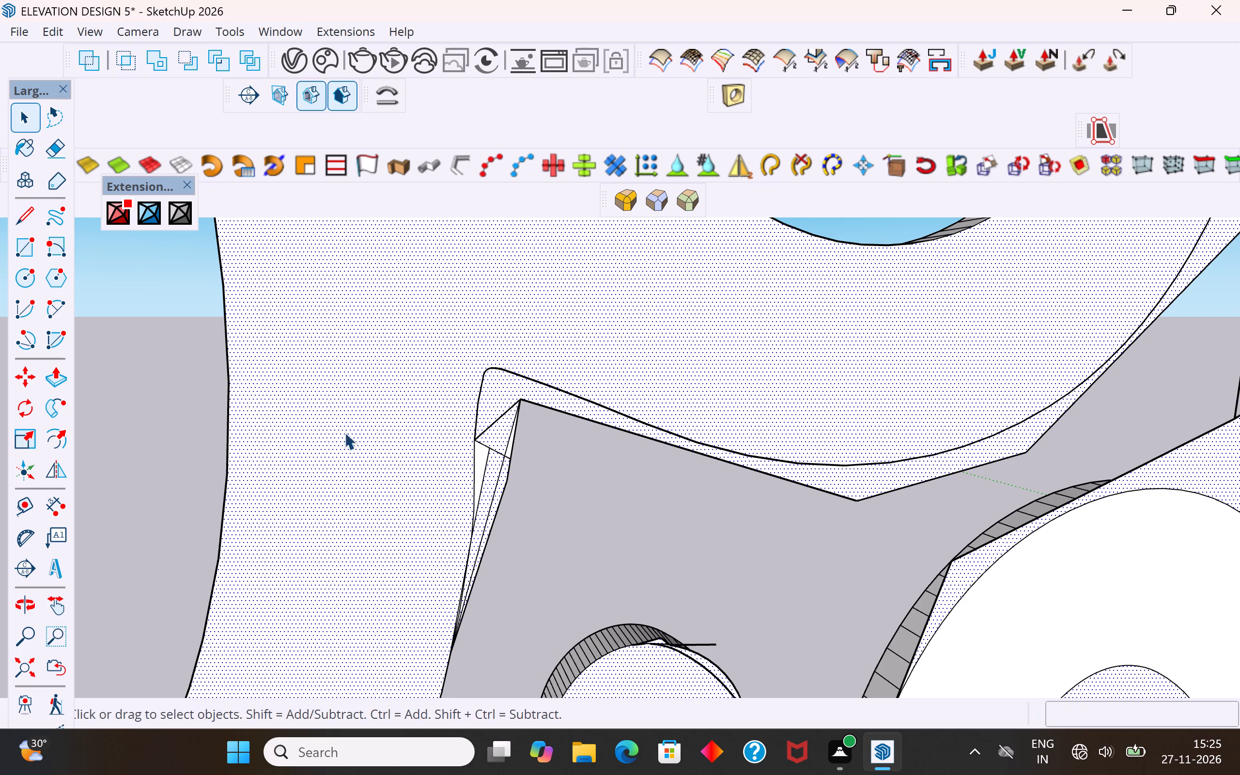
Draw a two-point arc bulging outward from the slivers' lower tip to the top of the rounded corner.
click(482, 457)
scroll(482, 457, down, 11)
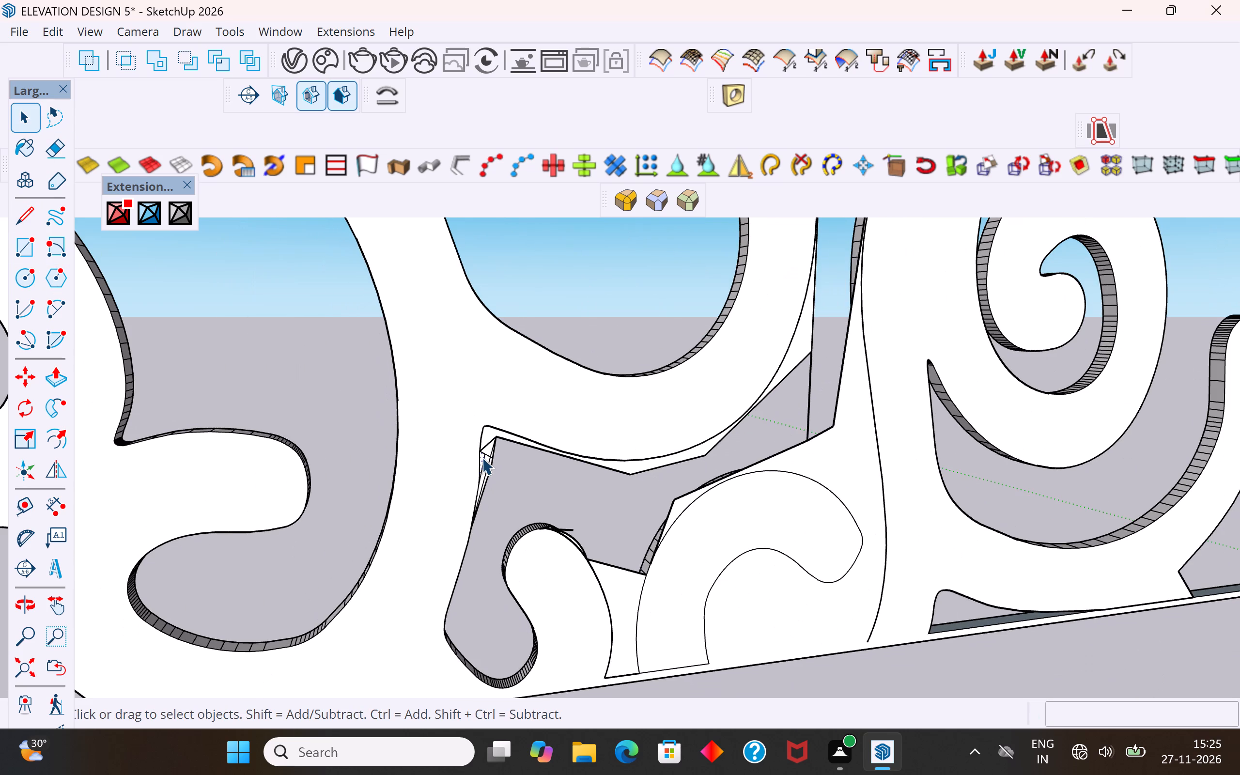
scroll(551, 448, up, 9)
click(551, 455)
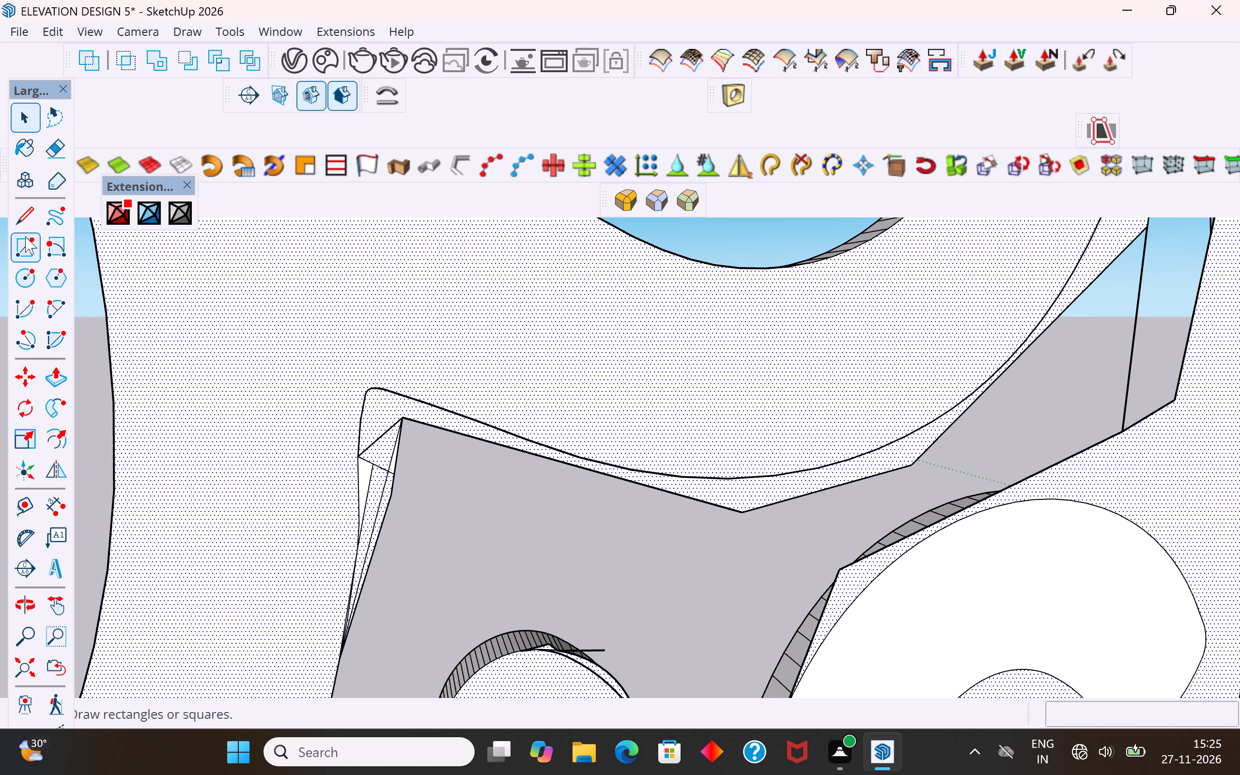
click(48, 313)
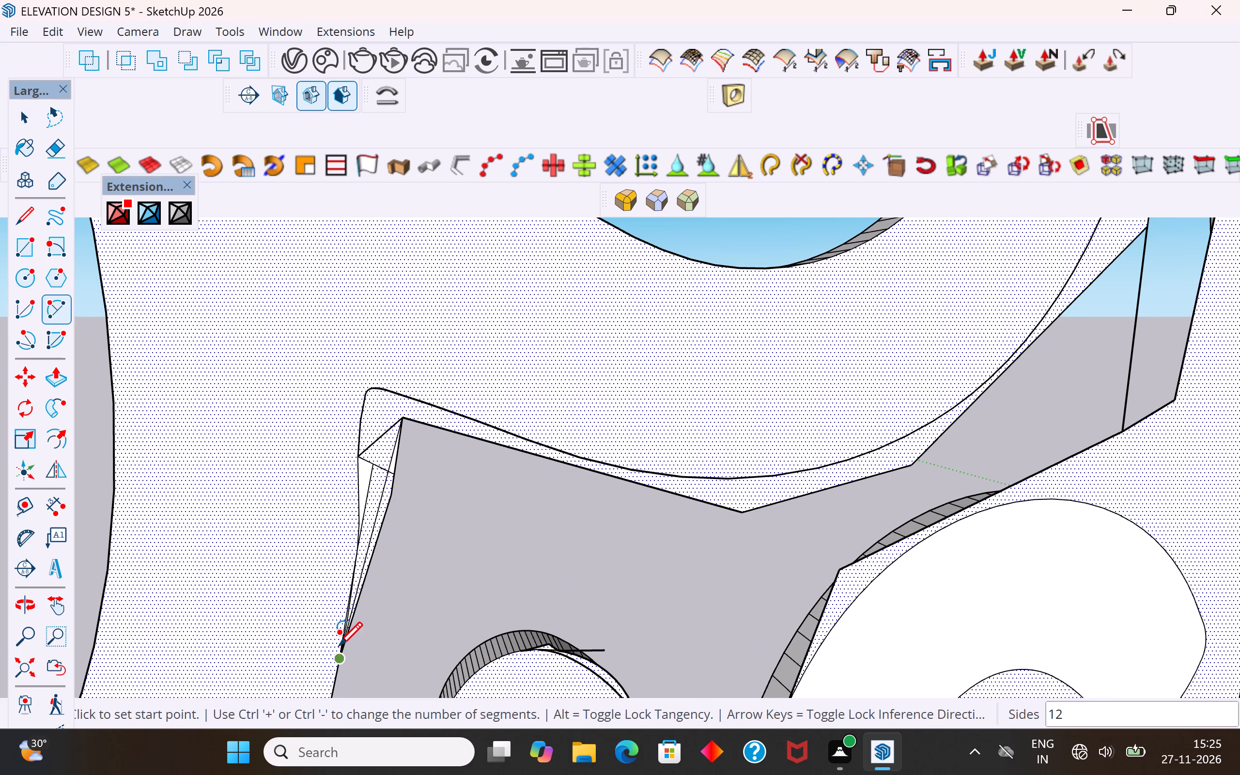
click(338, 658)
click(366, 394)
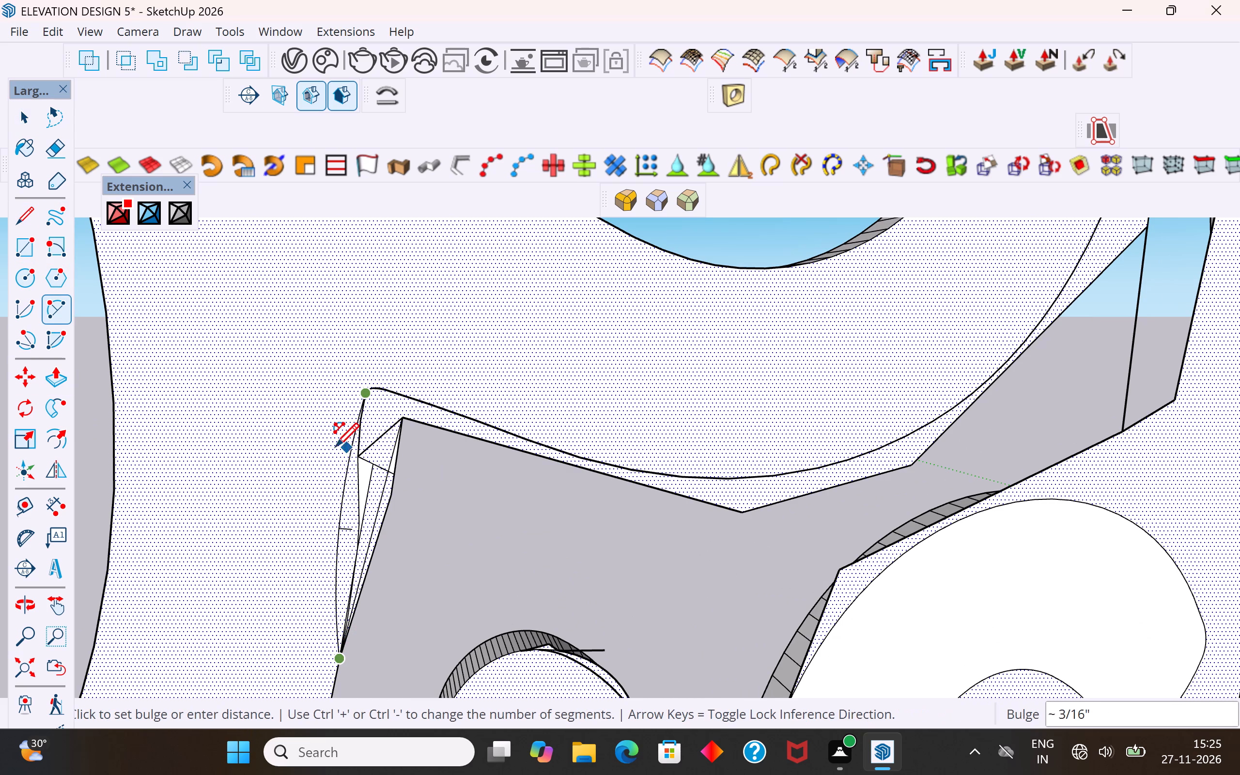
click(332, 460)
Draw an arc from the rounded corner's top to the curve above the notch, about 6 1/4" long with about 7/16" bulge.
click(368, 393)
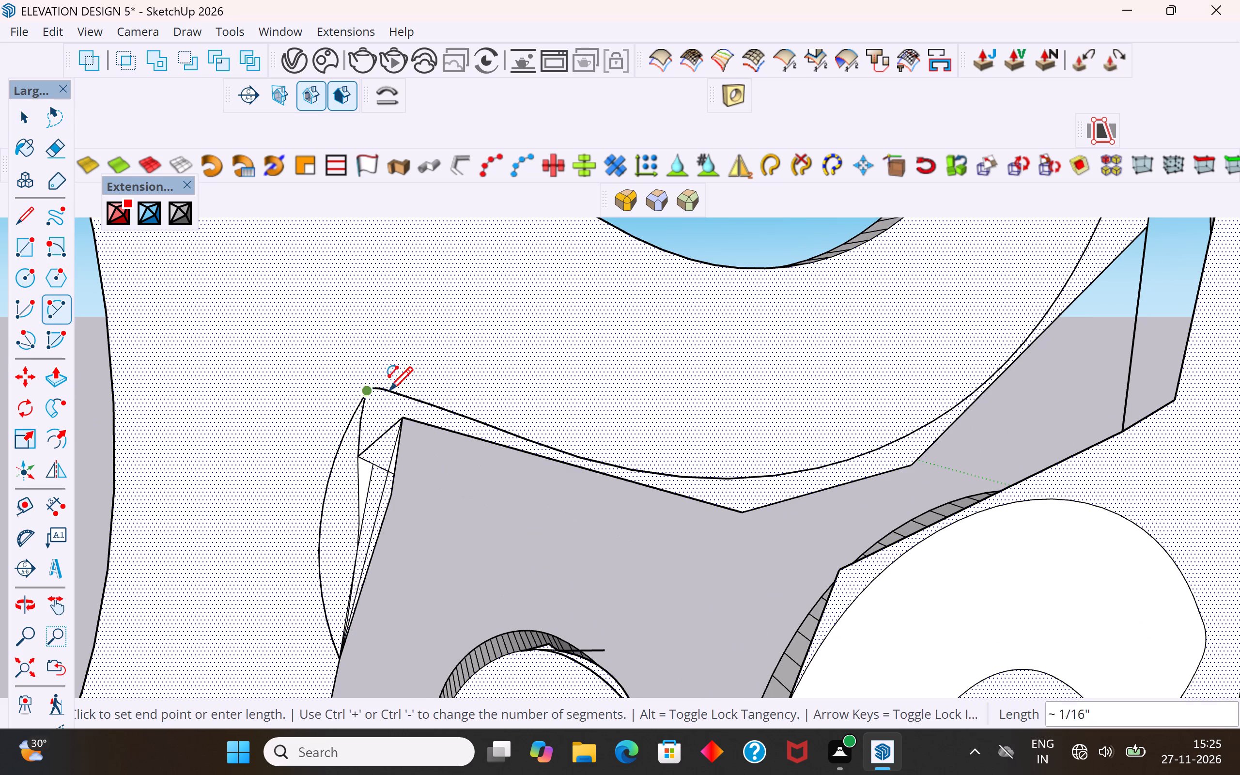
click(770, 470)
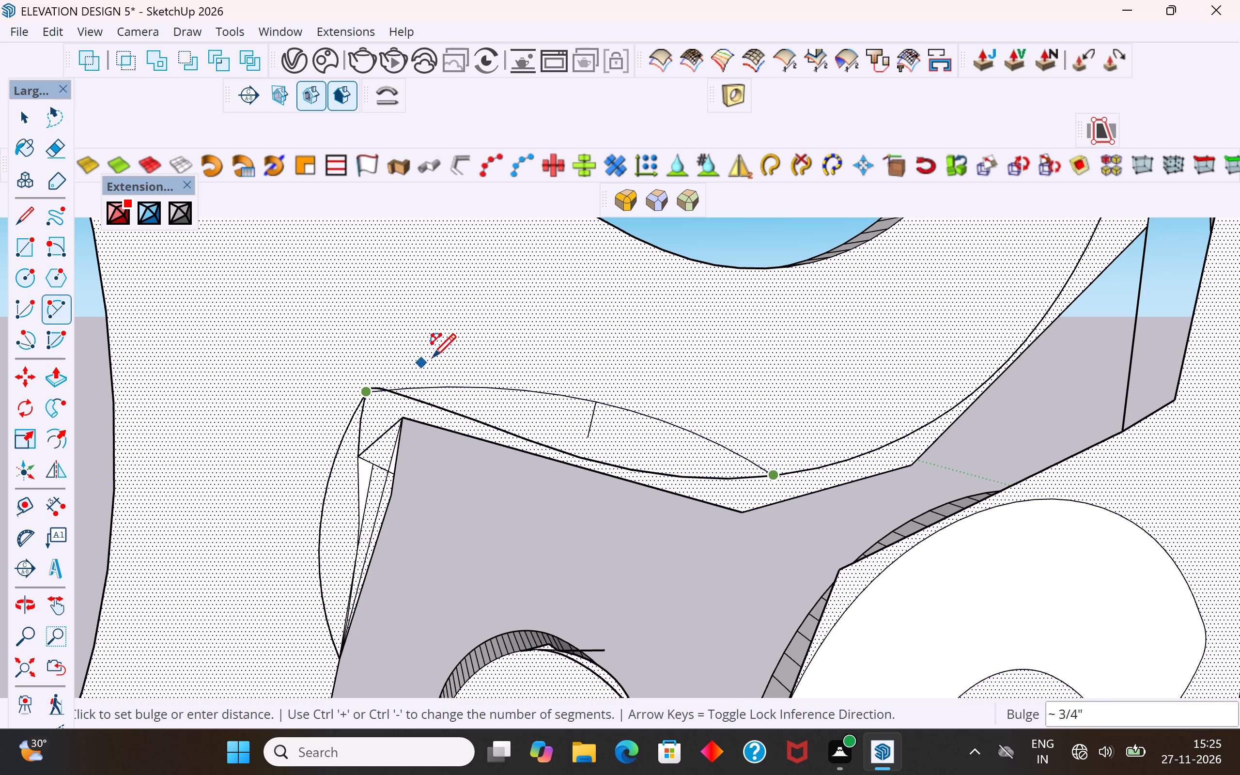
scroll(387, 366, up, 1)
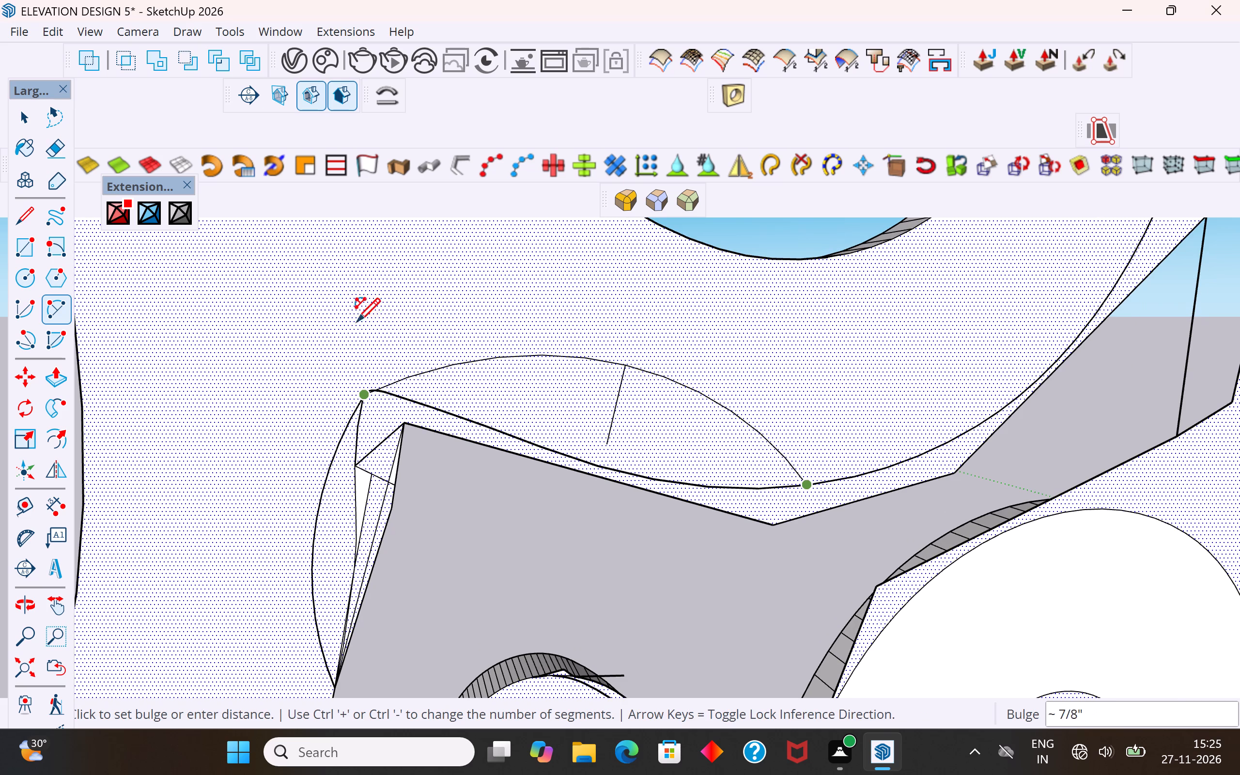
click(593, 405)
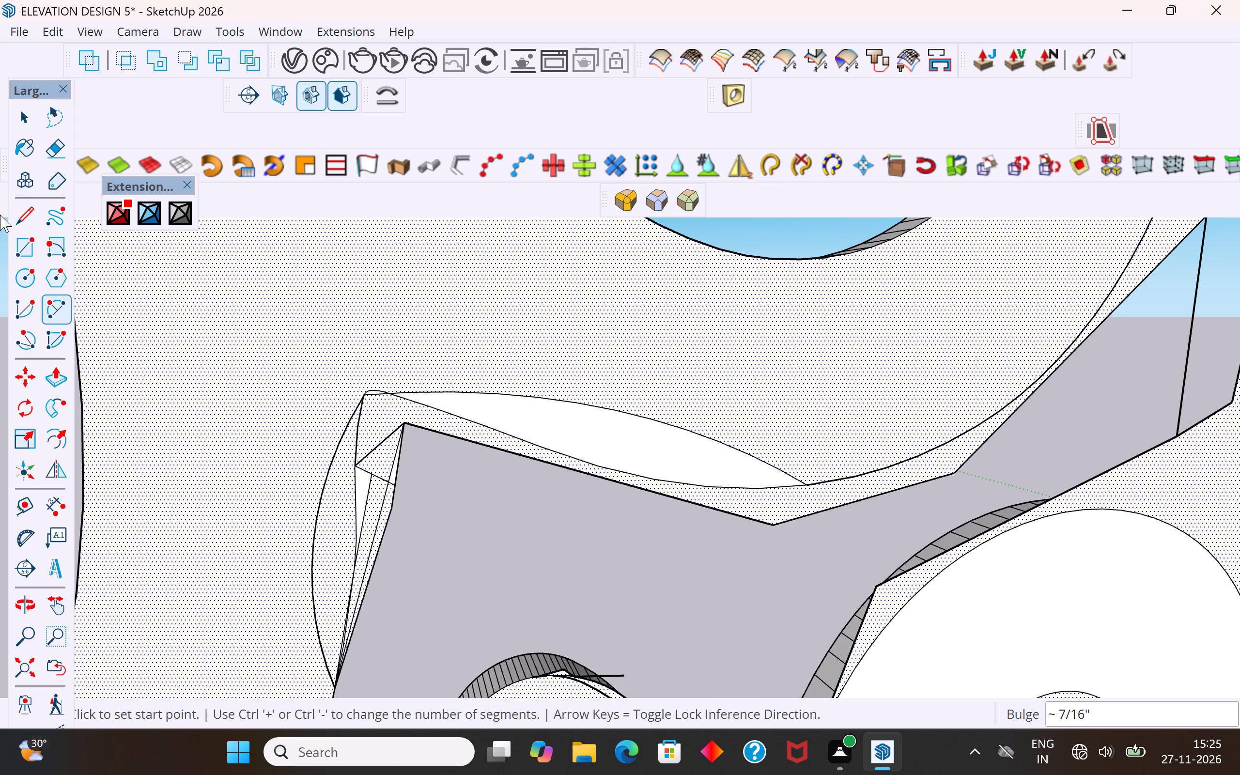
click(25, 119)
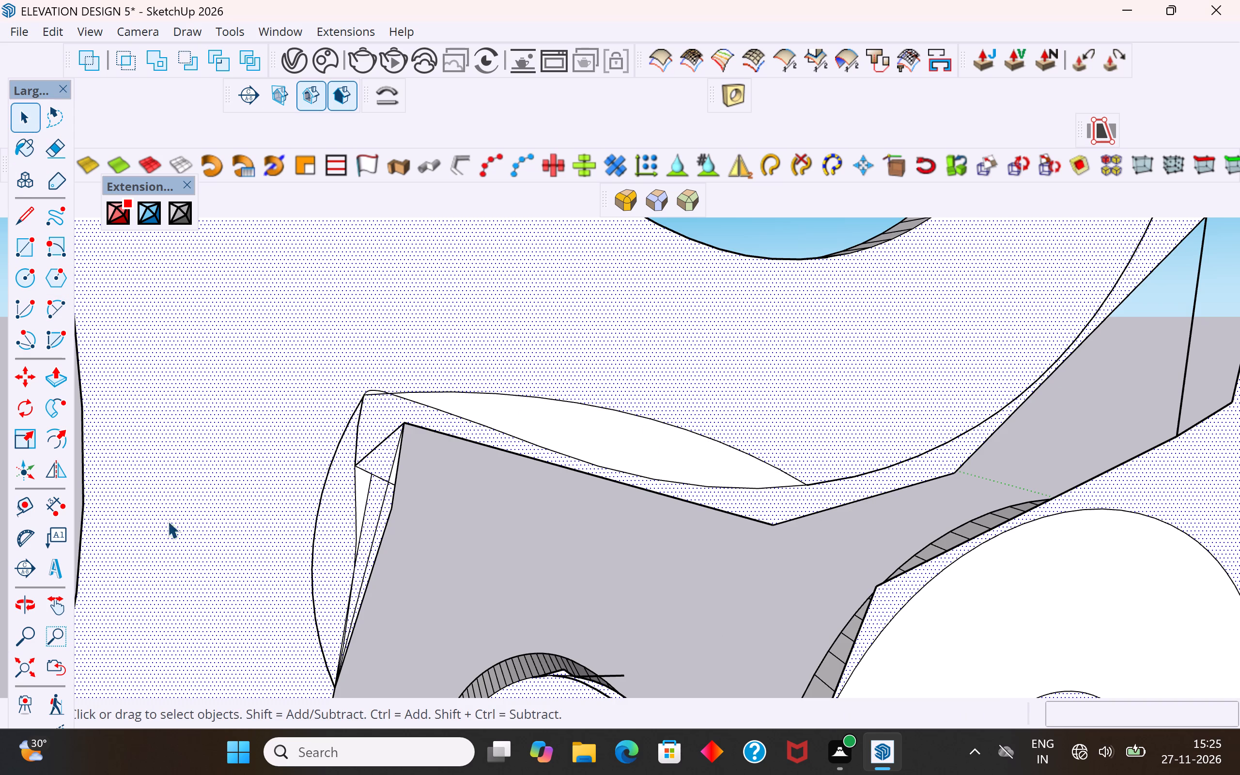
Draw lines from the slivers' lower tip to the opening's upper vertex, about 6 5/16", and between that vertex and the arc's end, about 3/4".
click(31, 228)
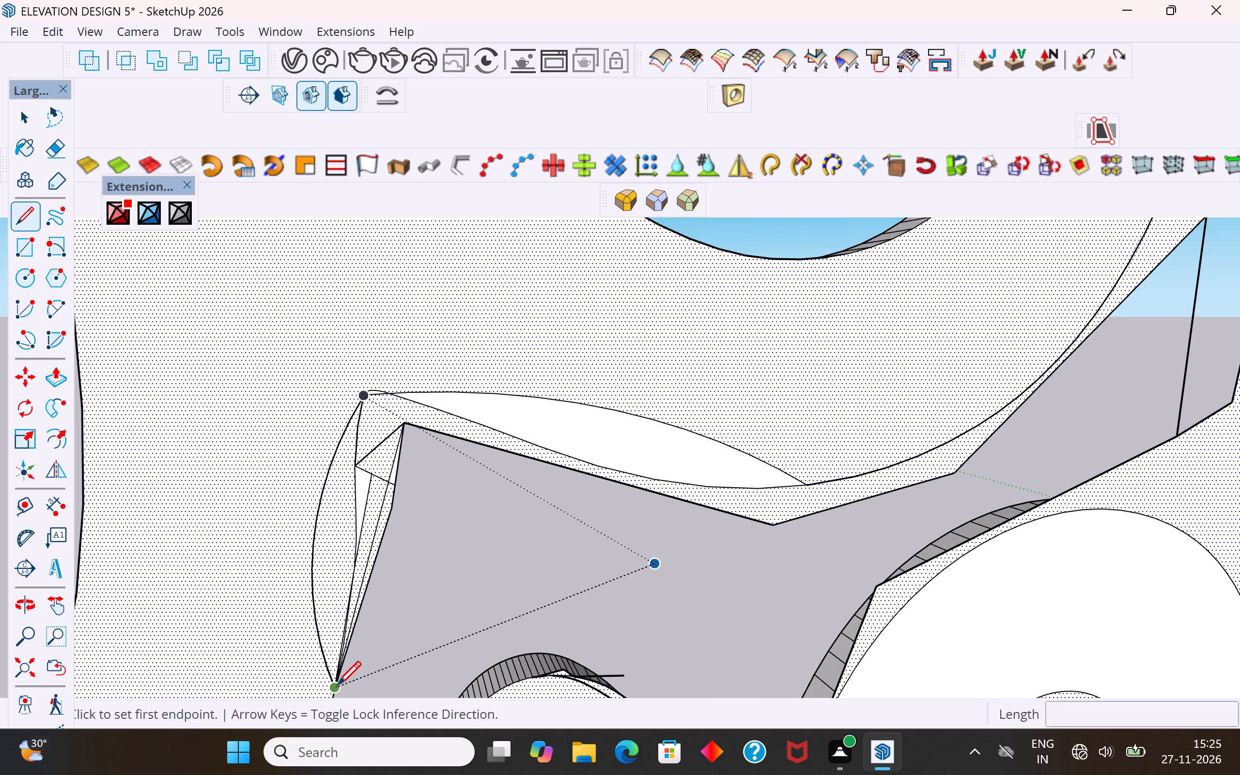
click(337, 687)
click(775, 525)
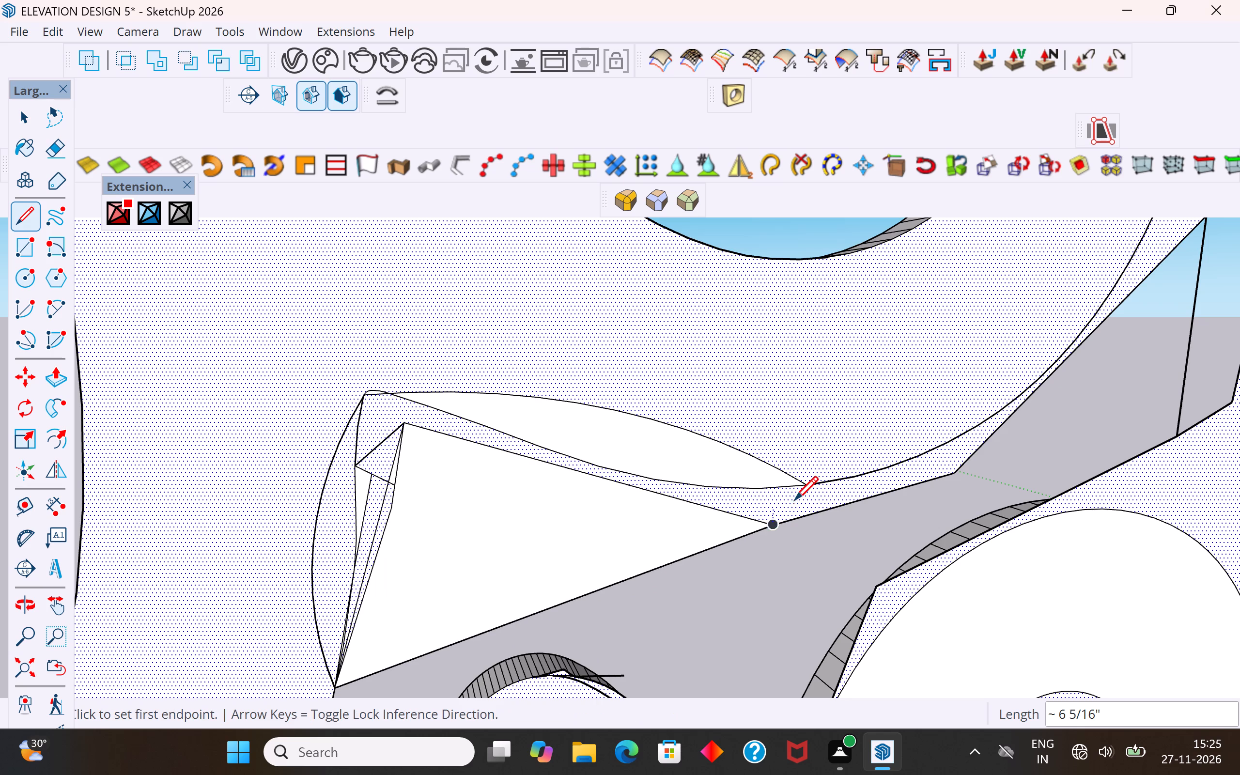
click(800, 492)
click(776, 527)
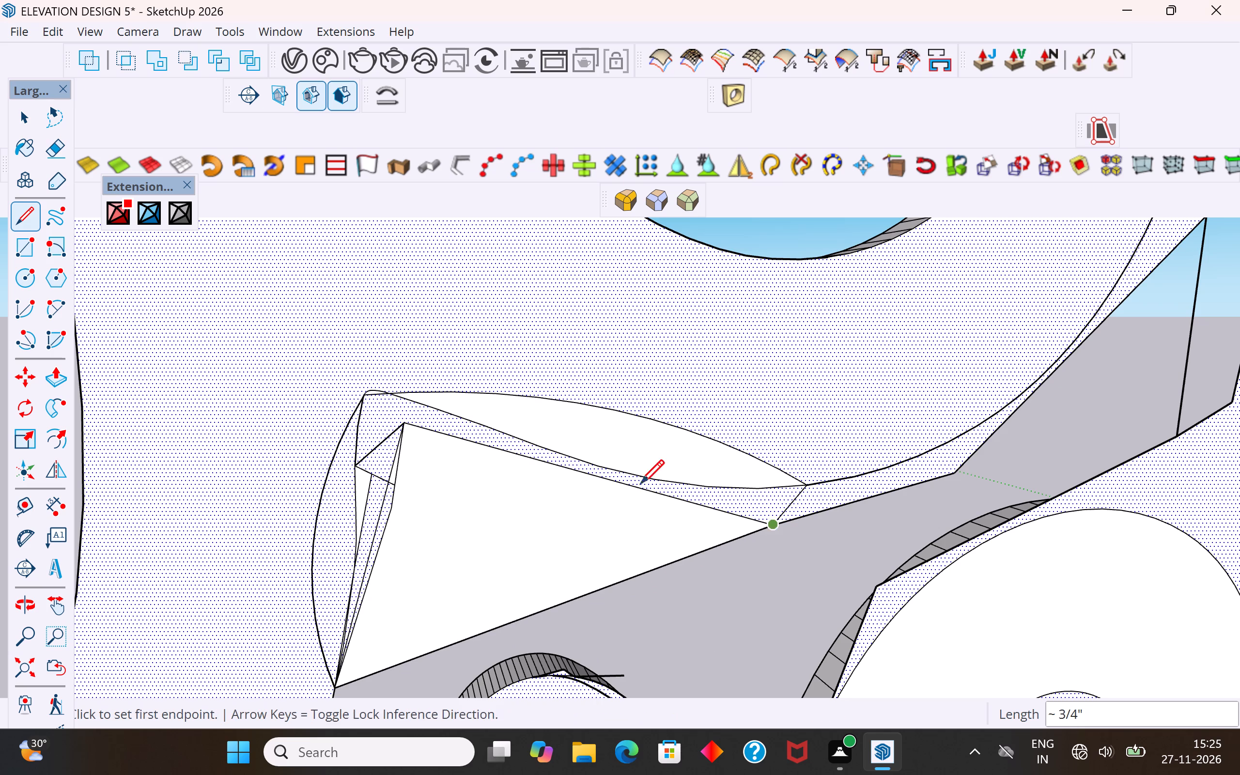
Undo the newly drawn lines and arcs around the pointed corner of the opening below the large curve.
click(28, 108)
click(341, 525)
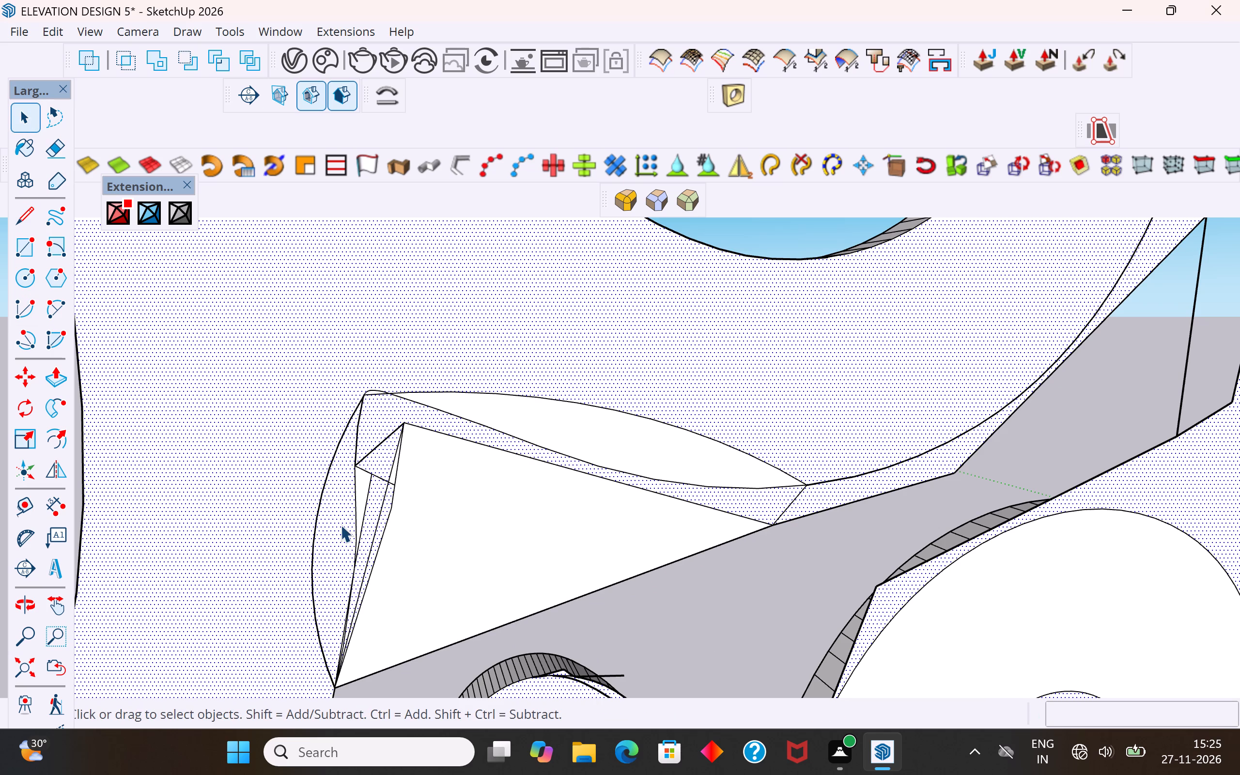
key(ctrl+z)
key(ctrl+z)
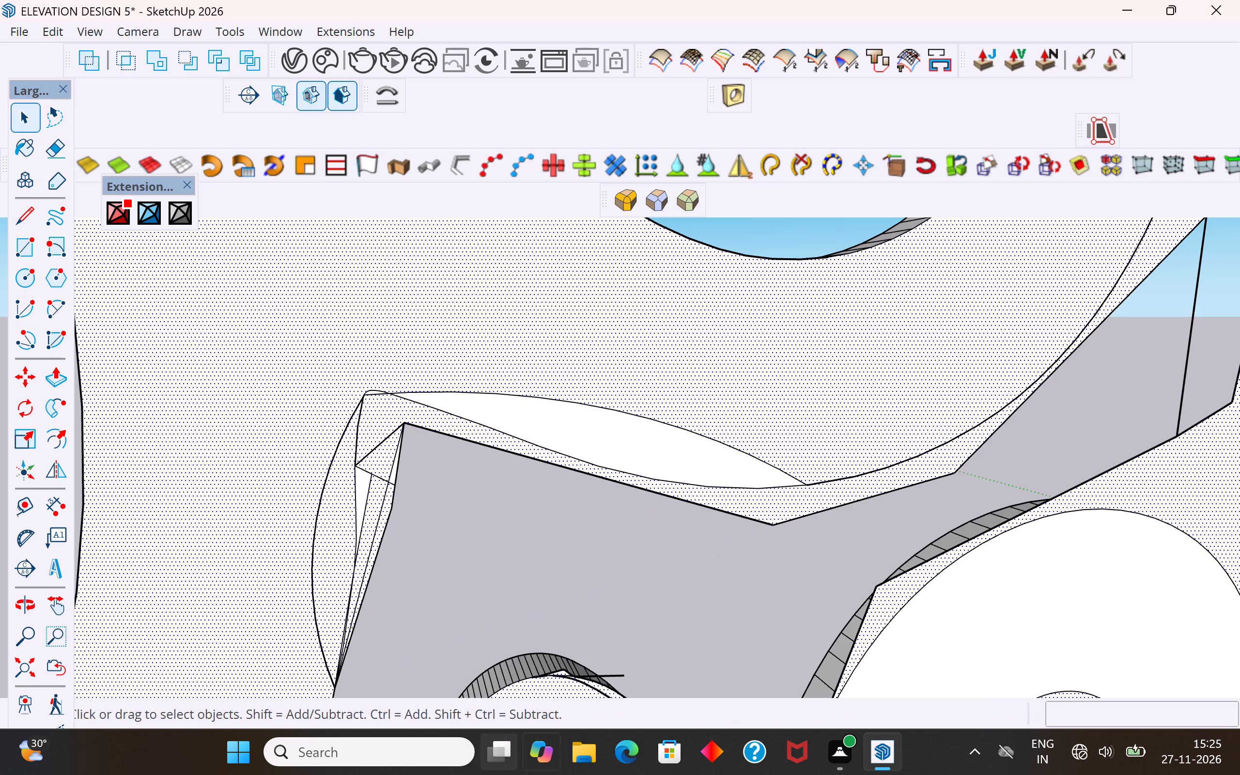
key(ctrl+z)
key(ctrl+z)
Delete the stray vertical edge crossing the gap between the large curve and the hook-shaped scroll.
scroll(514, 461, down, 11)
middle_drag(511, 556, 1124, 588)
middle_drag(714, 572, 994, 612)
scroll(593, 469, down, 5)
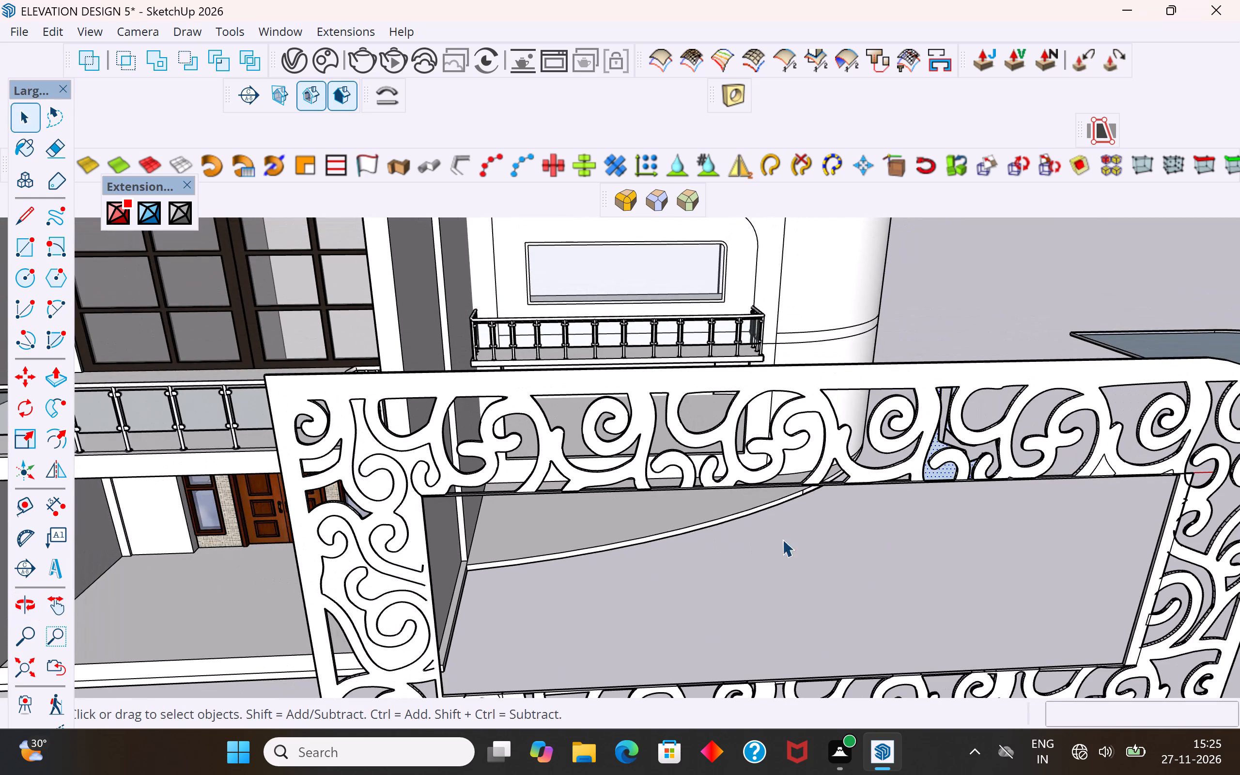
click(832, 562)
middle_drag(947, 560, 949, 397)
scroll(937, 382, up, 9)
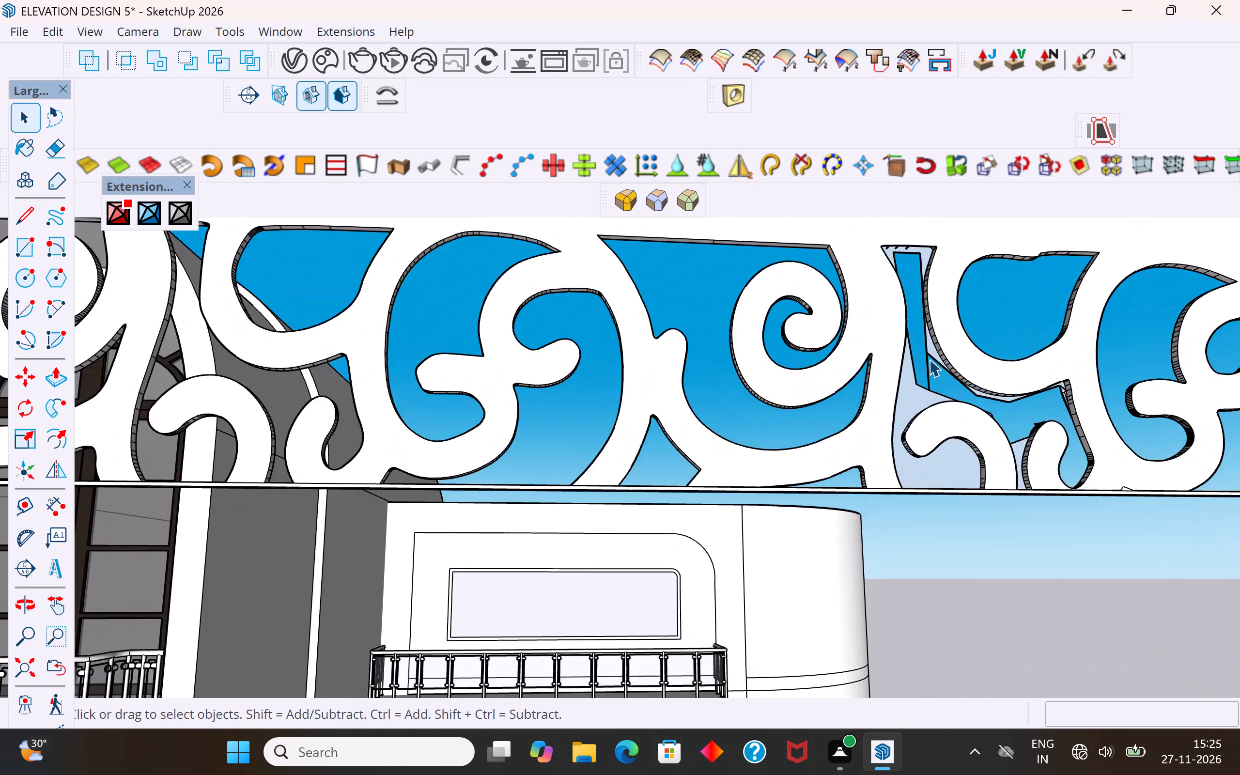
scroll(929, 359, up, 6)
middle_drag(929, 374, 930, 483)
scroll(683, 503, down, 6)
scroll(828, 459, up, 3)
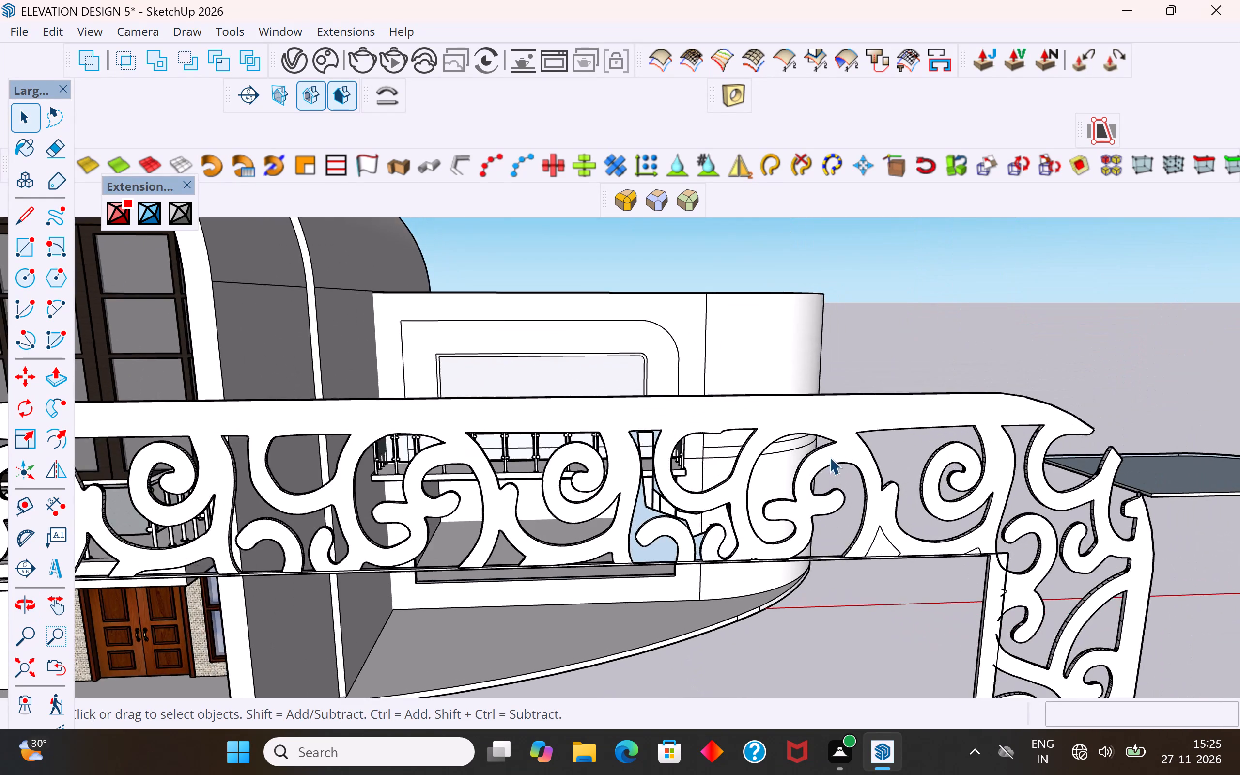
scroll(829, 457, up, 8)
scroll(440, 422, down, 5)
middle_drag(464, 445, 605, 473)
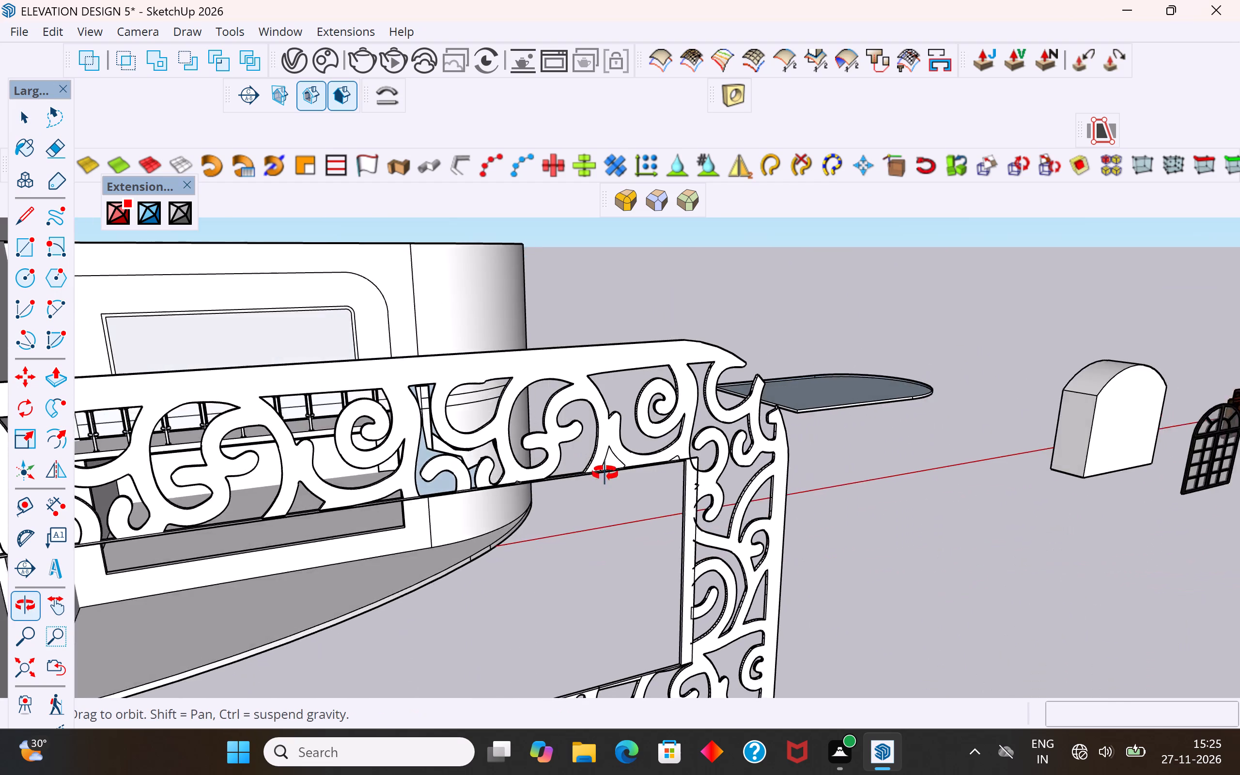
middle_drag(605, 473, 718, 504)
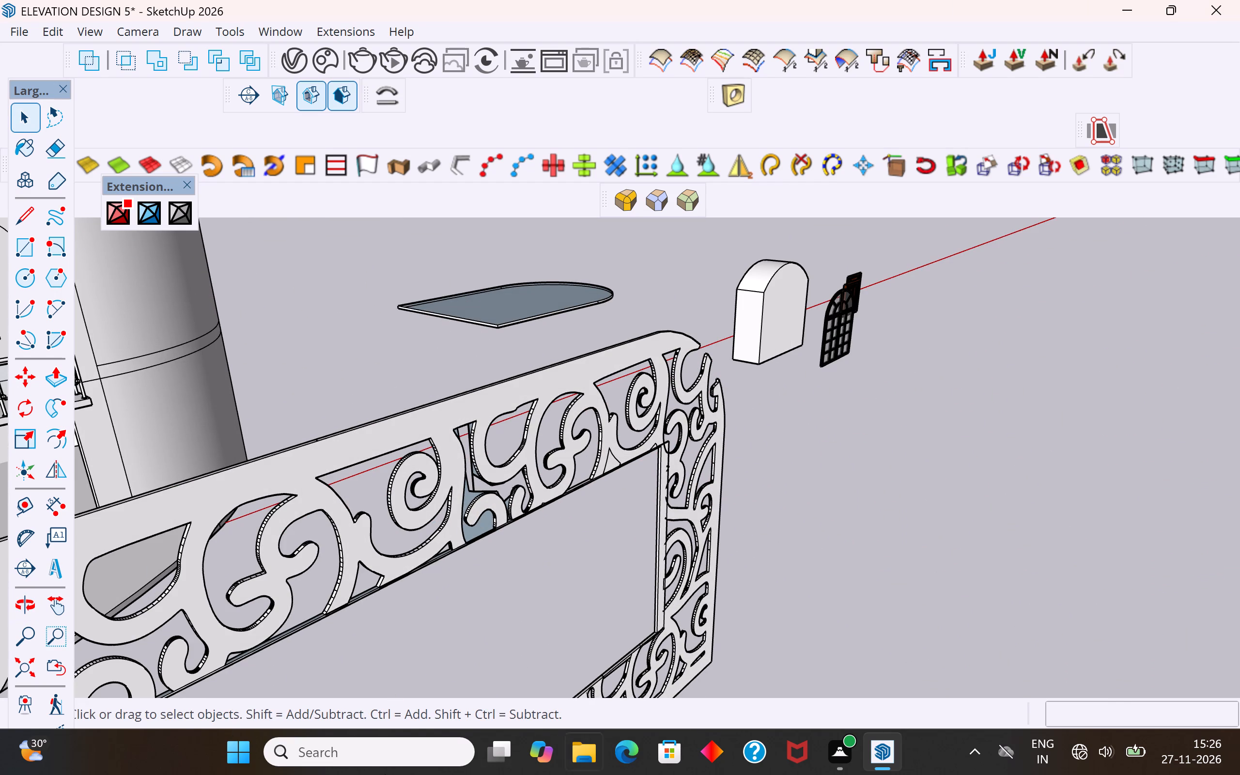
scroll(474, 506, up, 3)
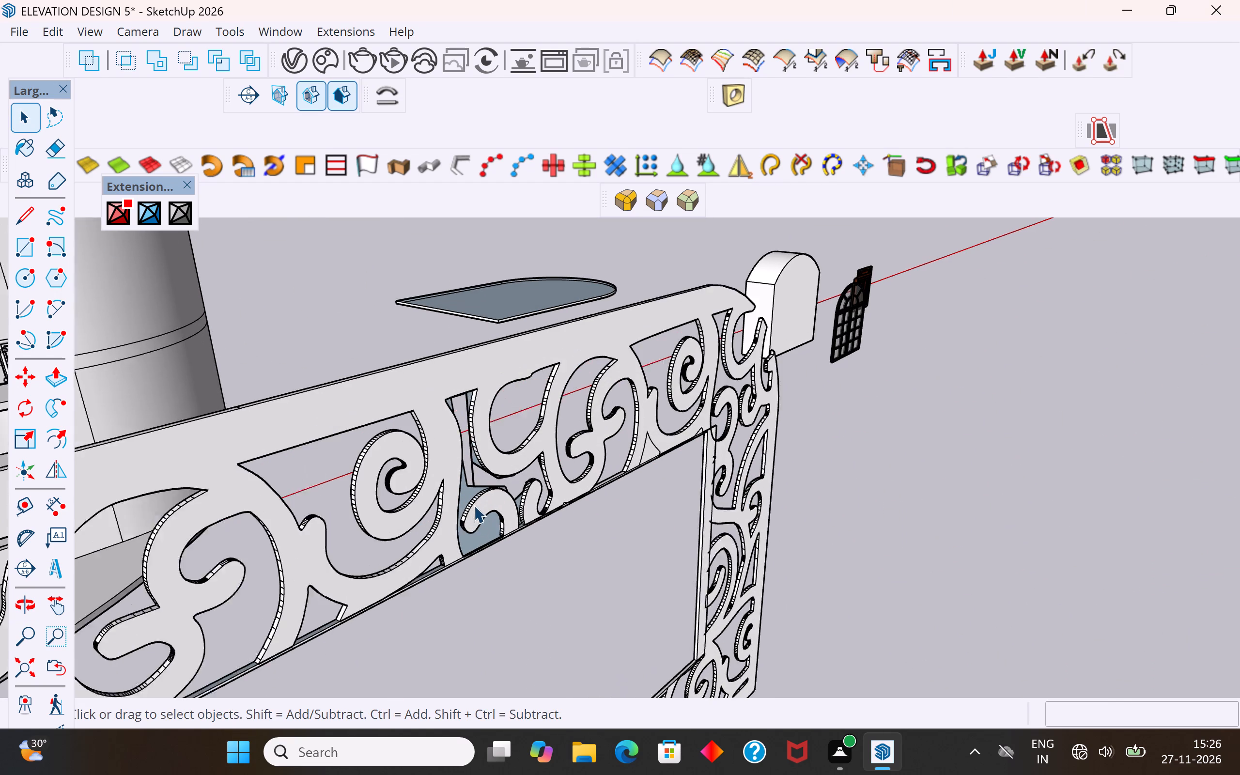
scroll(474, 505, up, 13)
click(475, 447)
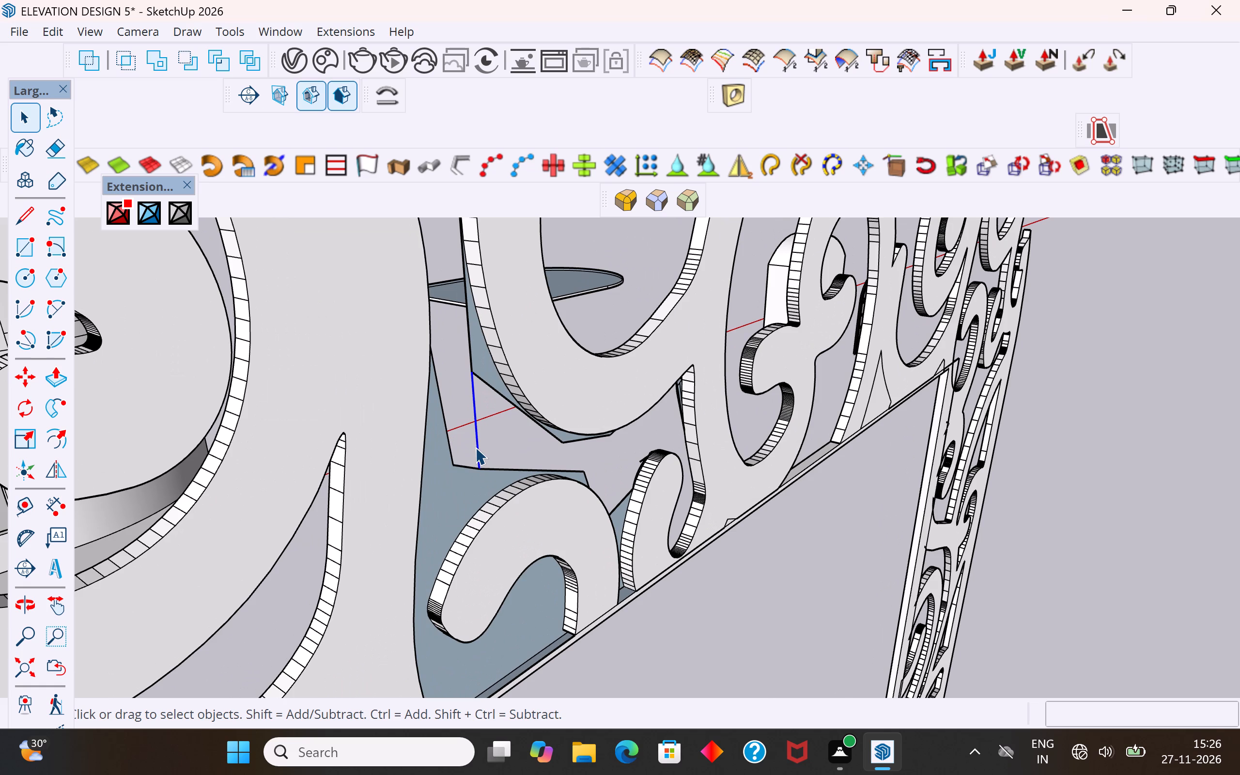
key(Delete)
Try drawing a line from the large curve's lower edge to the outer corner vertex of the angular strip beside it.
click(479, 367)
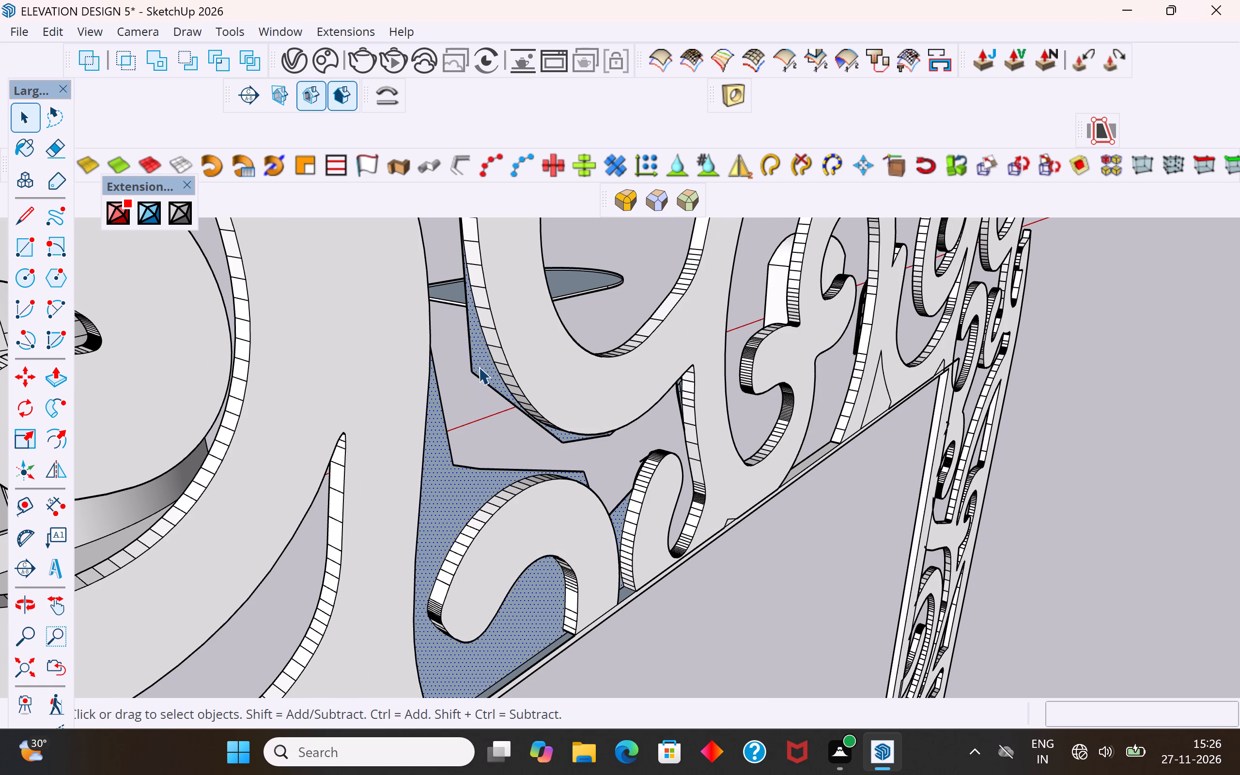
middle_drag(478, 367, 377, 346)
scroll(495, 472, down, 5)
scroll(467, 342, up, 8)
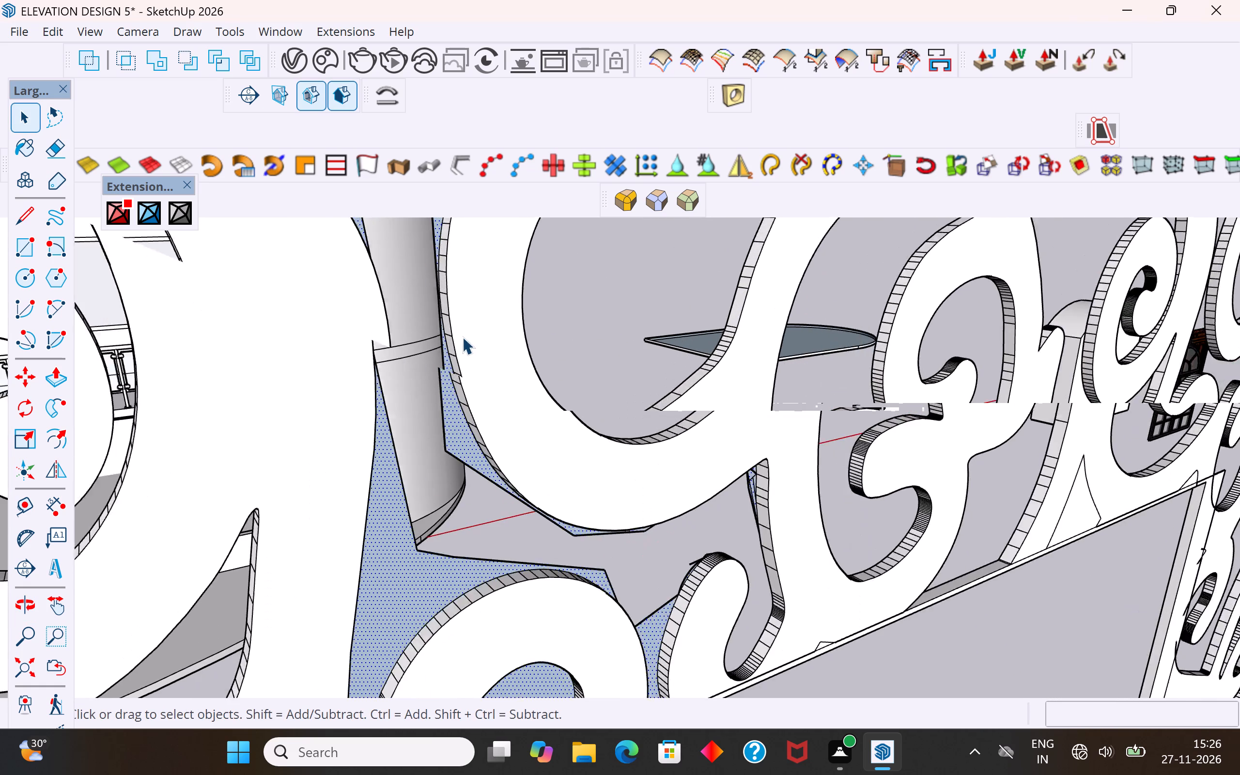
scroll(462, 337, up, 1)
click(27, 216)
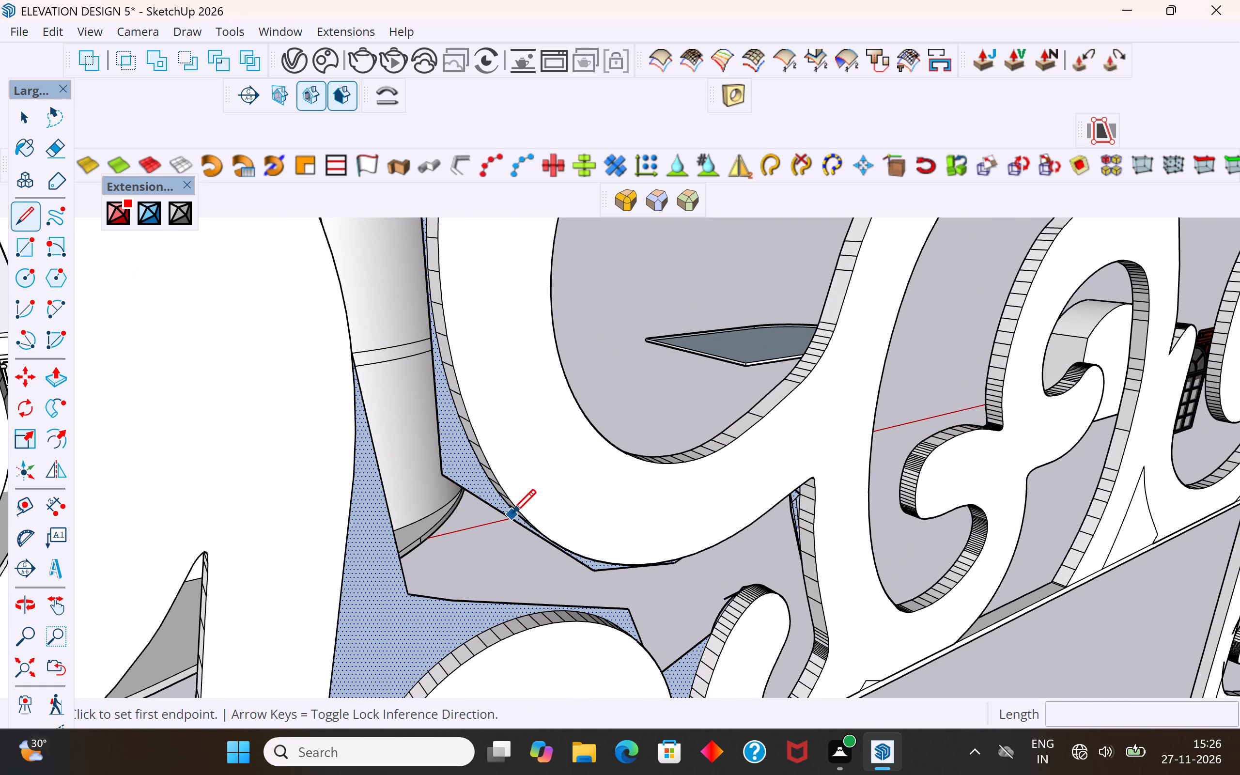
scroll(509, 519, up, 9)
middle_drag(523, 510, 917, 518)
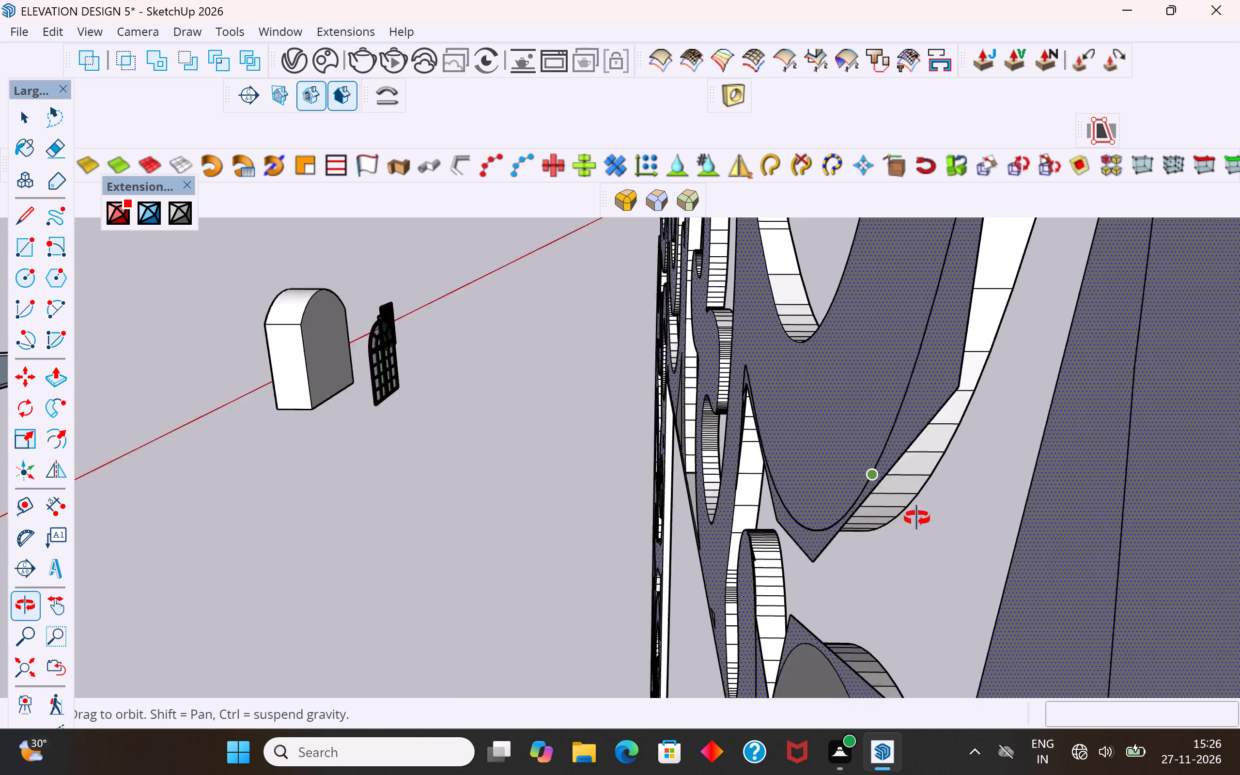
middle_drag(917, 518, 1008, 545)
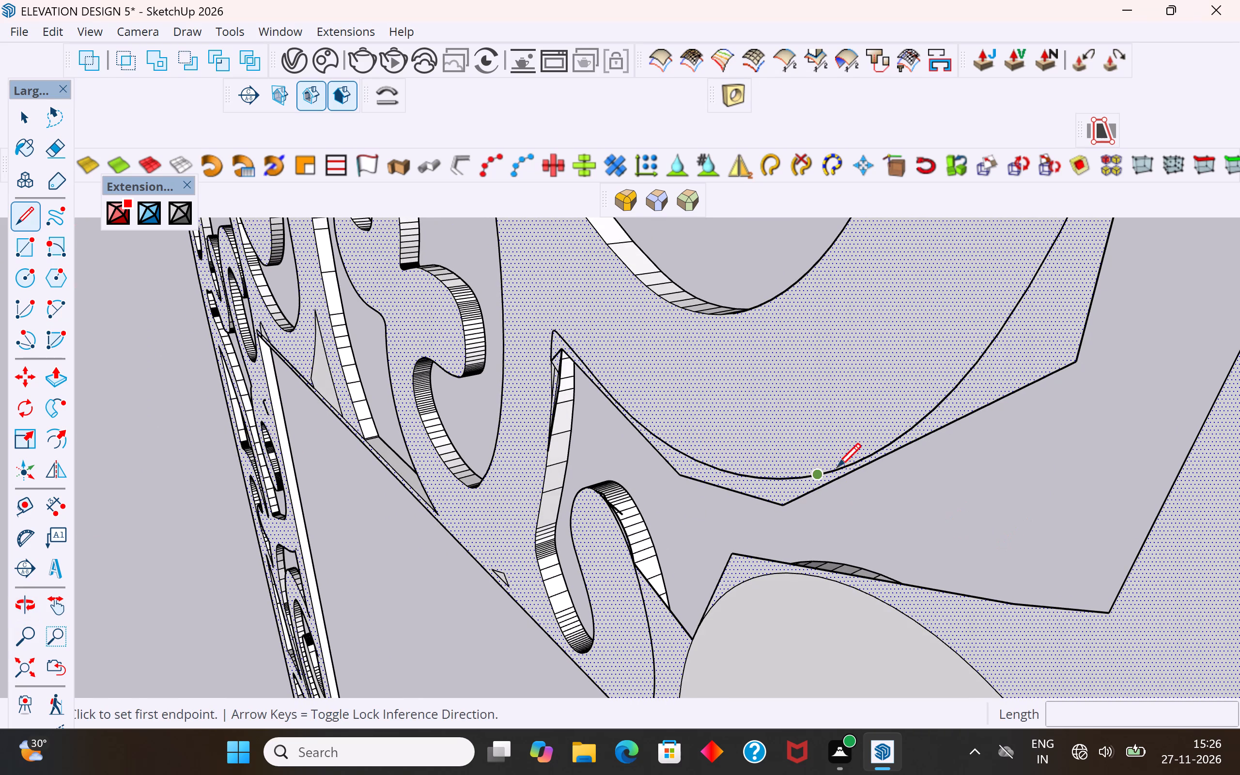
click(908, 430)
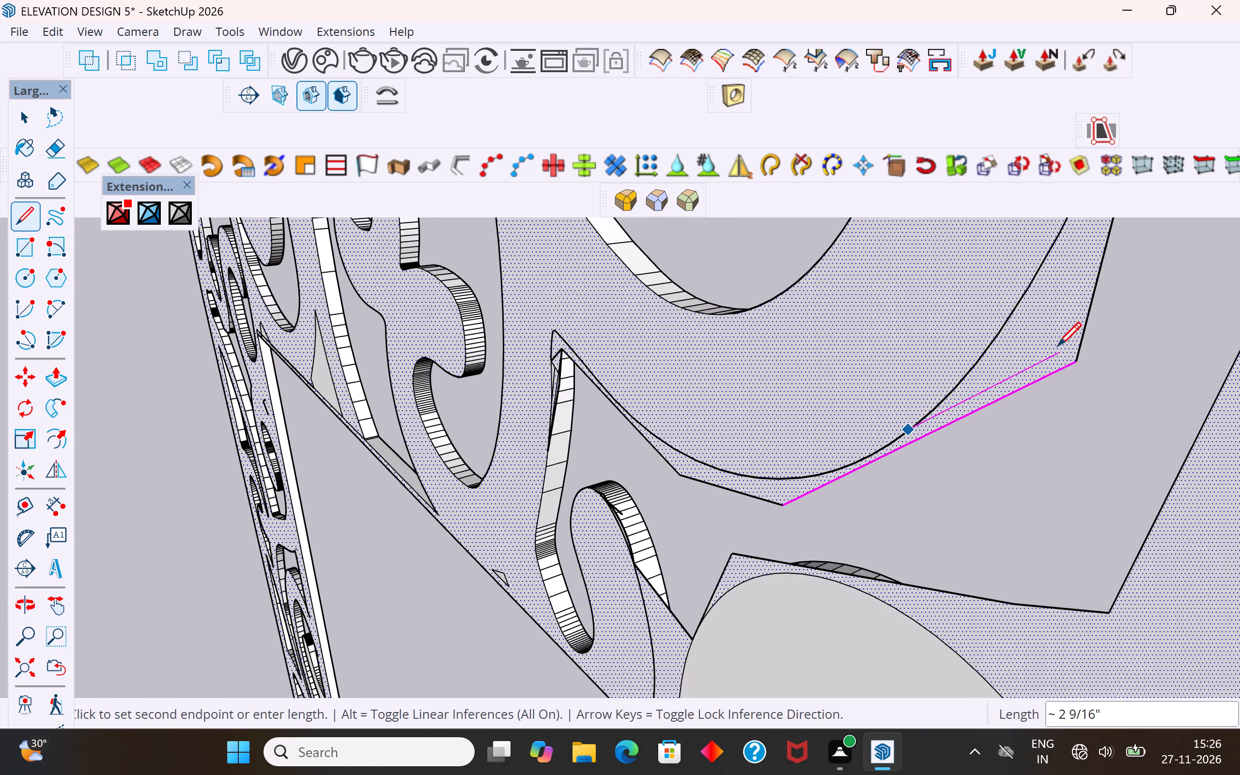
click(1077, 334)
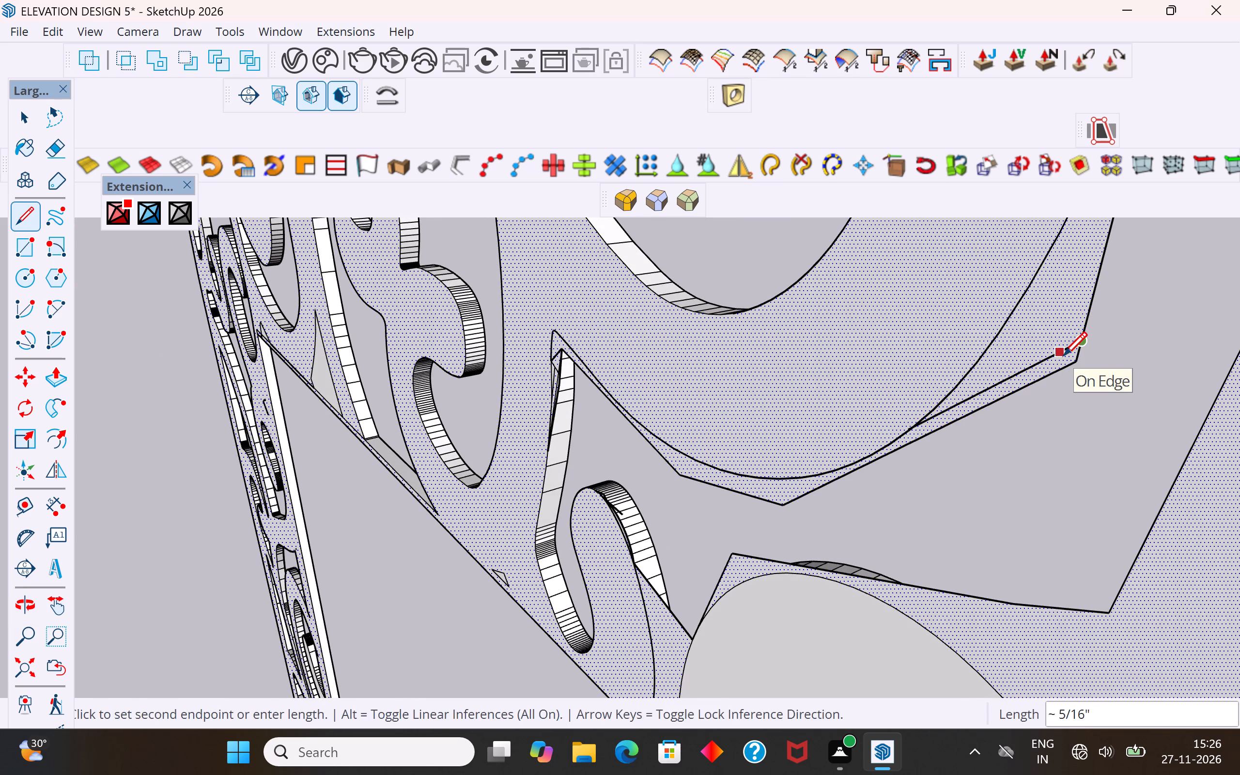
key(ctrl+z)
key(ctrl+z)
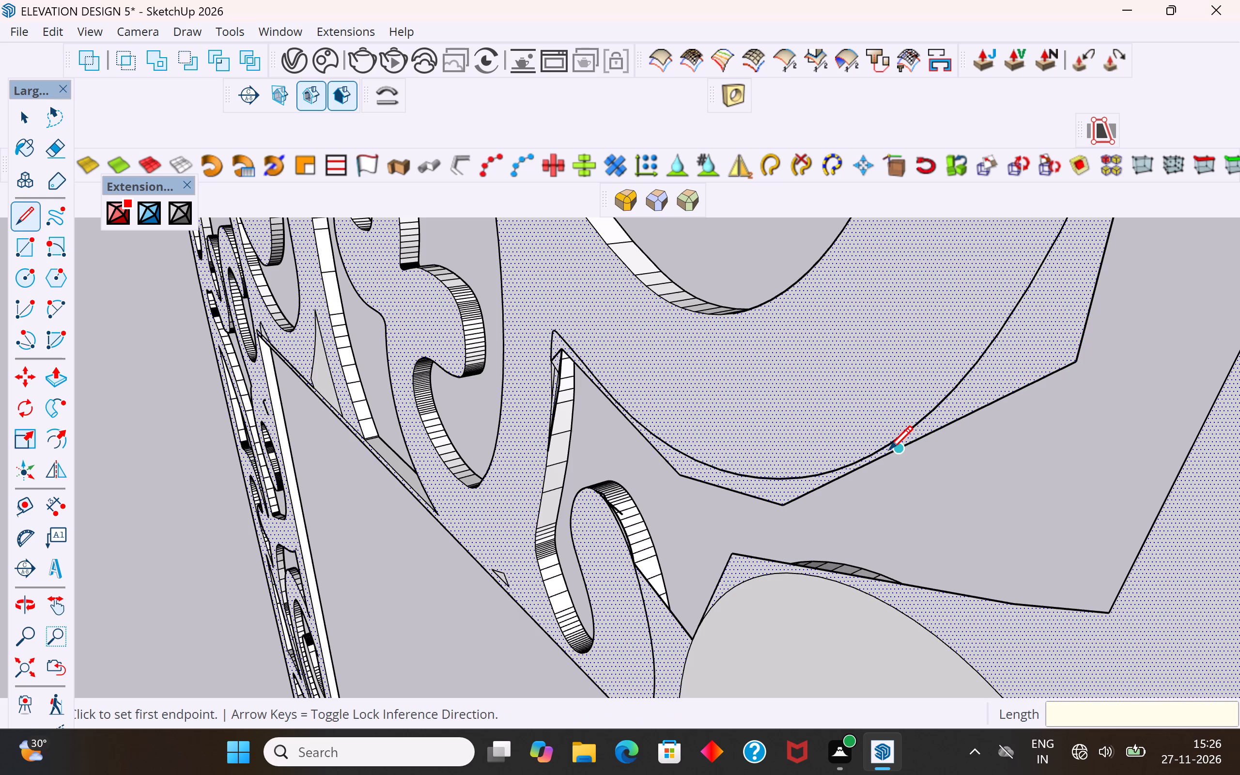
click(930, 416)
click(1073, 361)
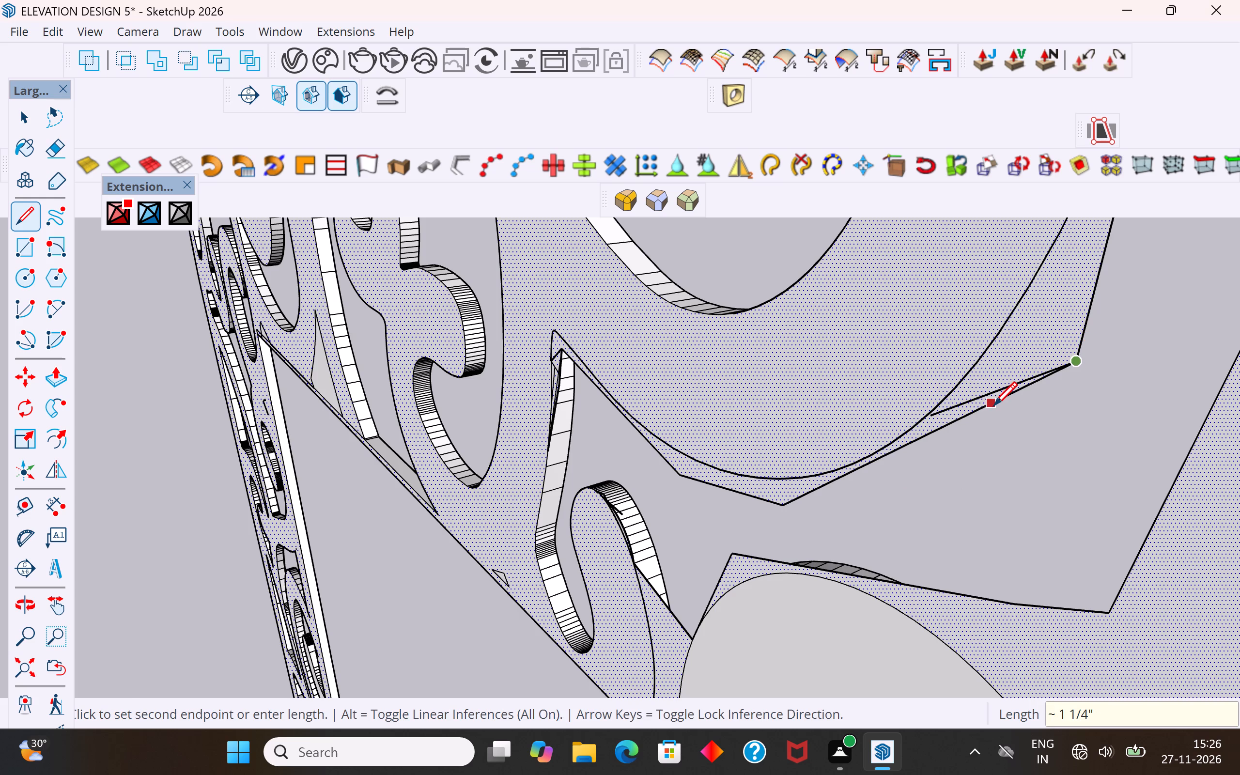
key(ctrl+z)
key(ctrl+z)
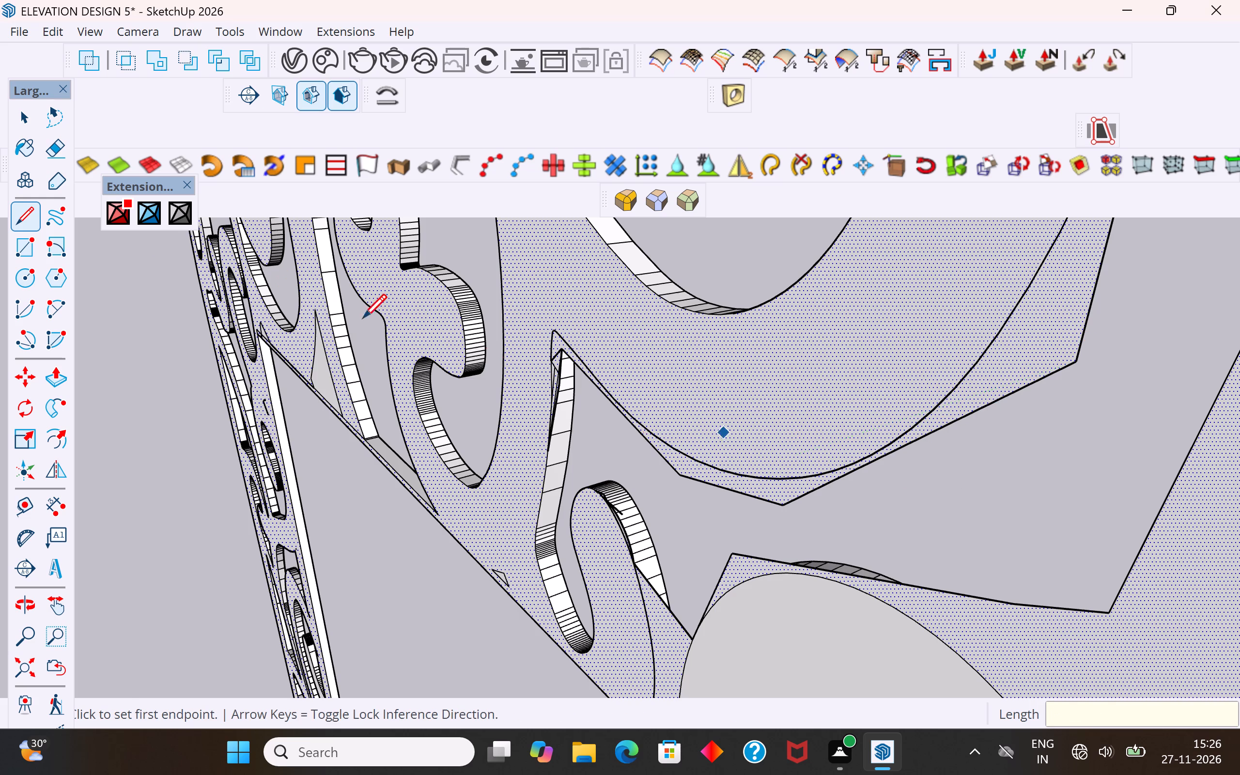
Draw a line about 7 9/16" long from the foot of the hook-shaped scroll to the lower end of the adjacent curve.
click(29, 121)
click(135, 357)
middle_drag(653, 393, 753, 363)
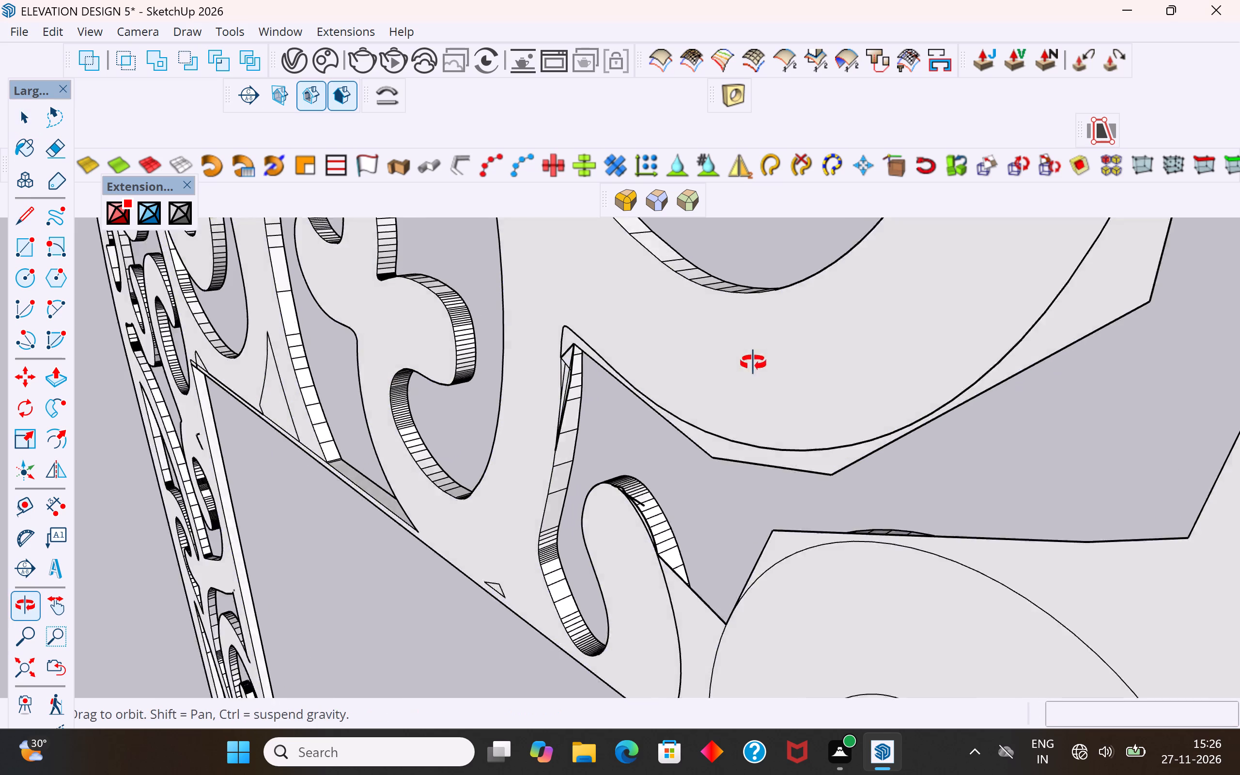
middle_drag(753, 363, 828, 342)
scroll(600, 515, down, 6)
middle_drag(626, 508, 838, 414)
scroll(634, 549, up, 4)
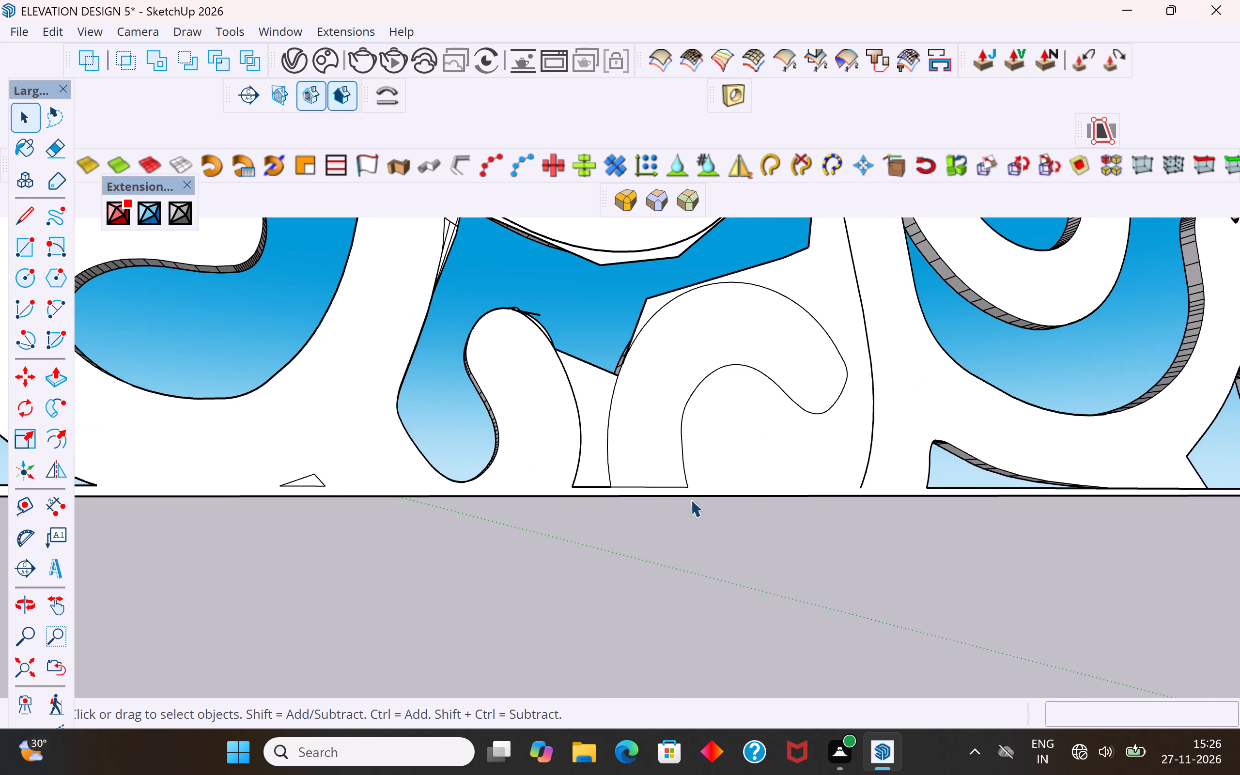
click(738, 447)
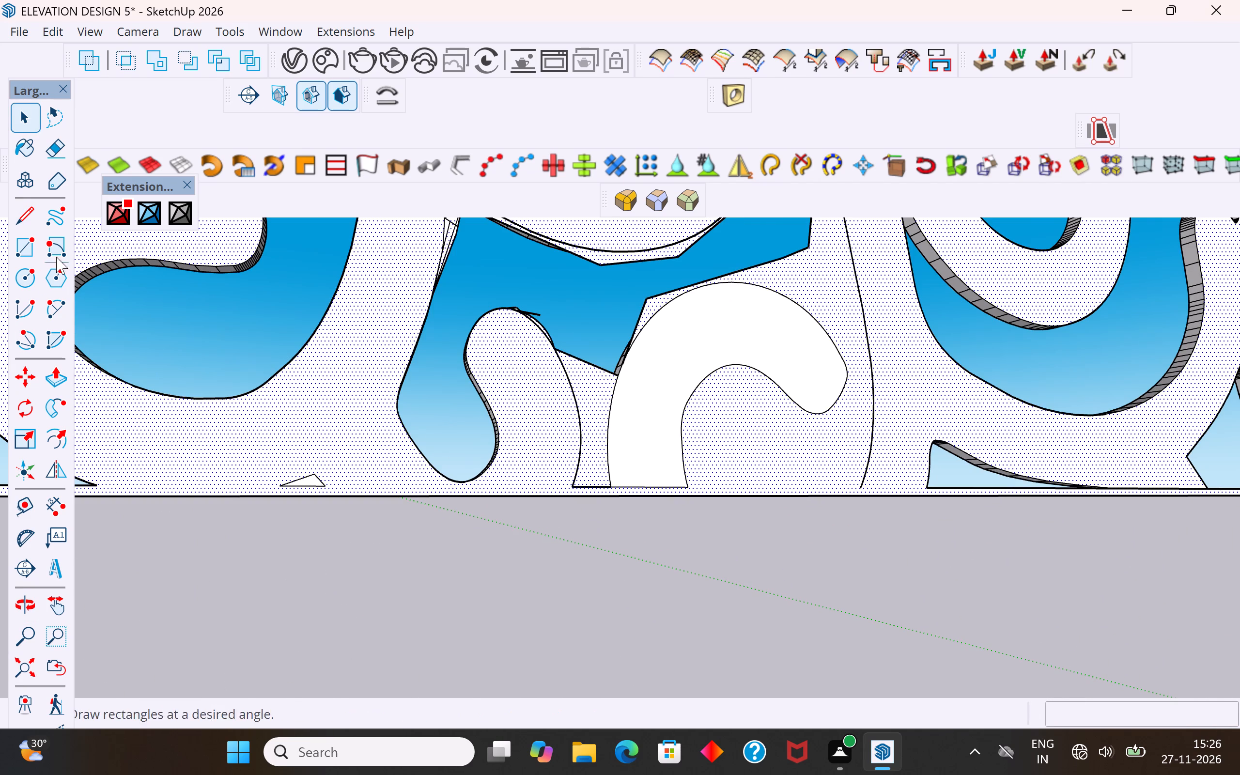
click(34, 219)
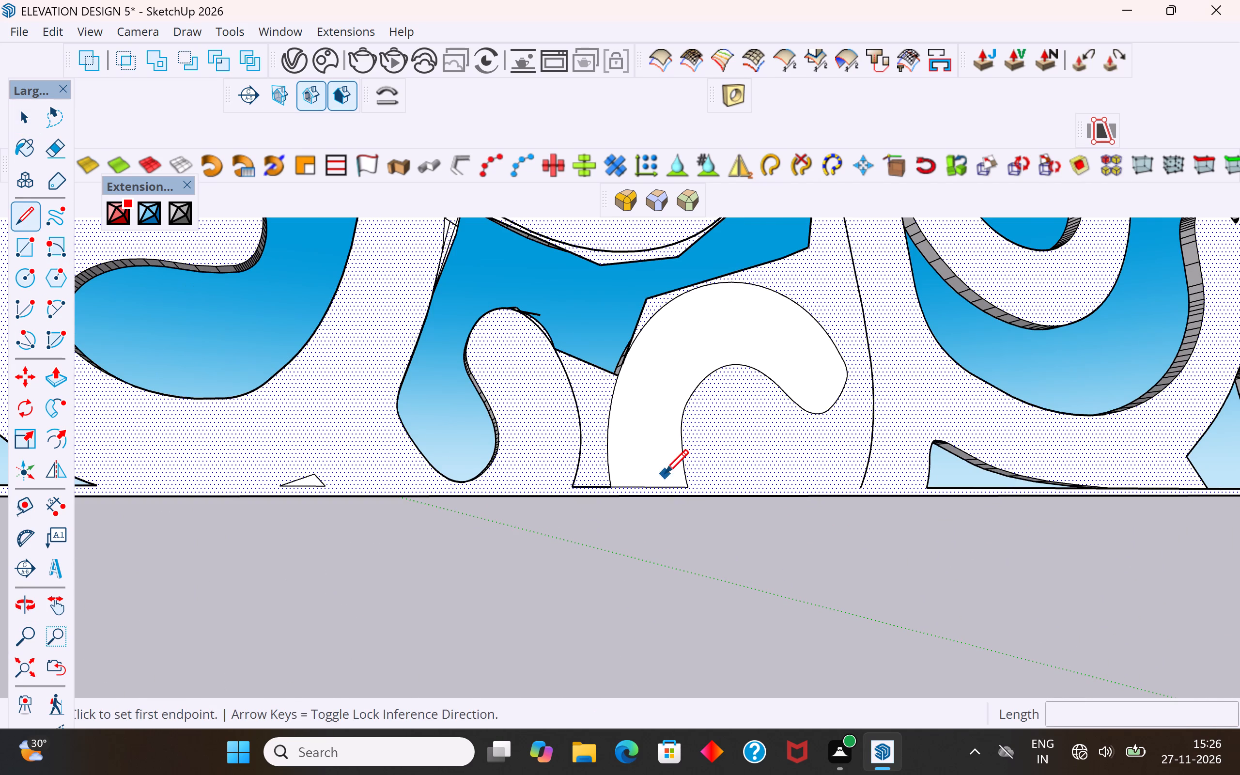
click(688, 490)
click(860, 485)
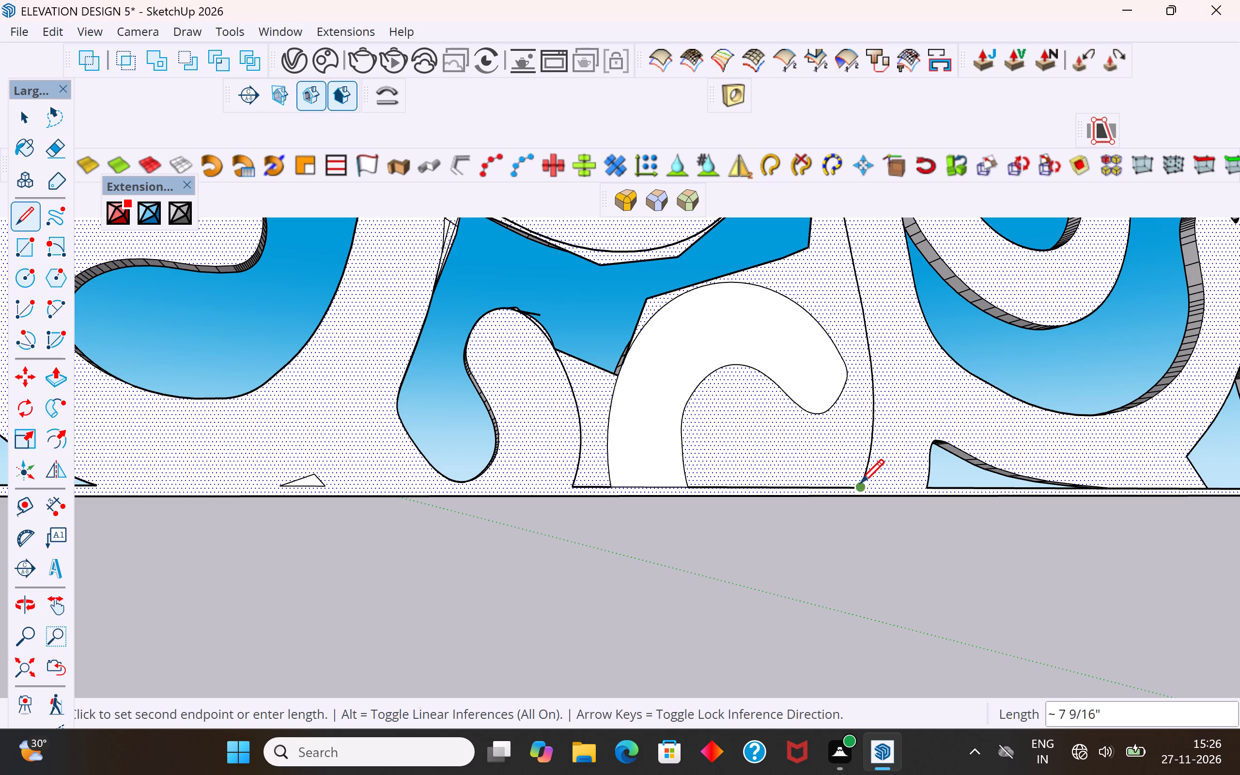
scroll(841, 496, down, 6)
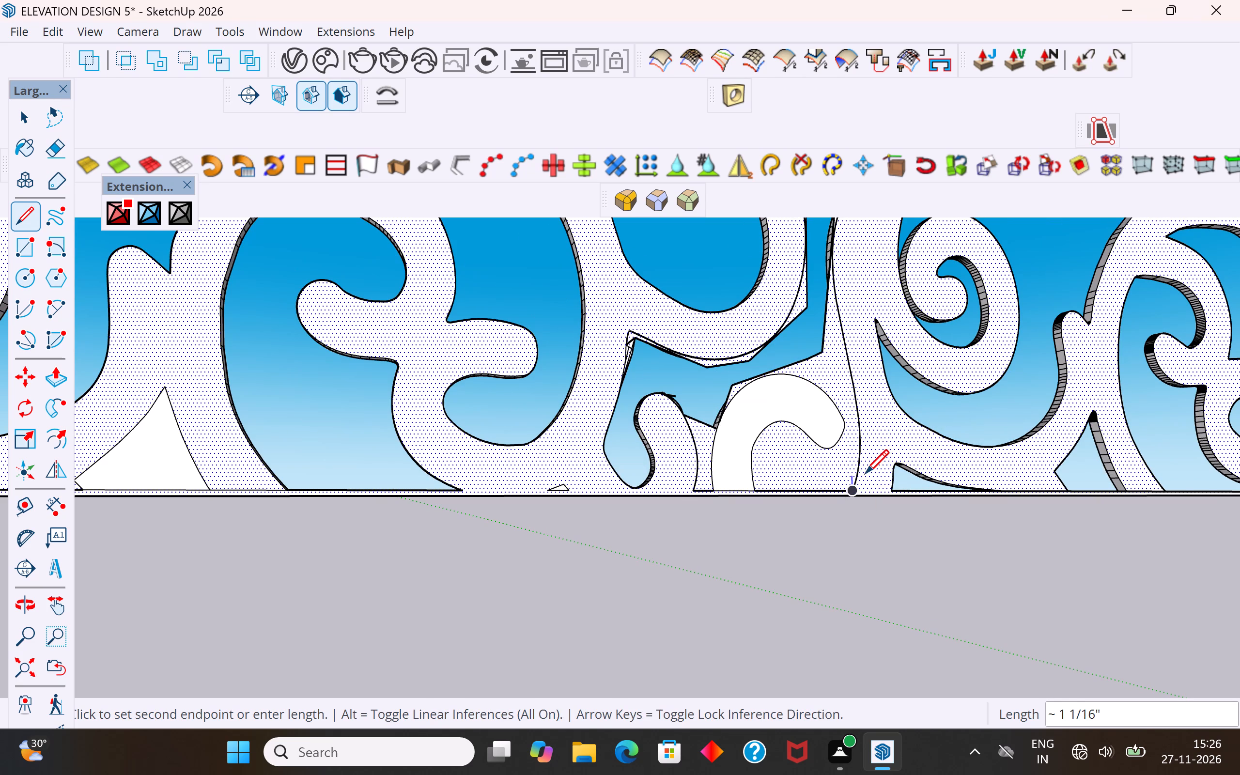
click(37, 119)
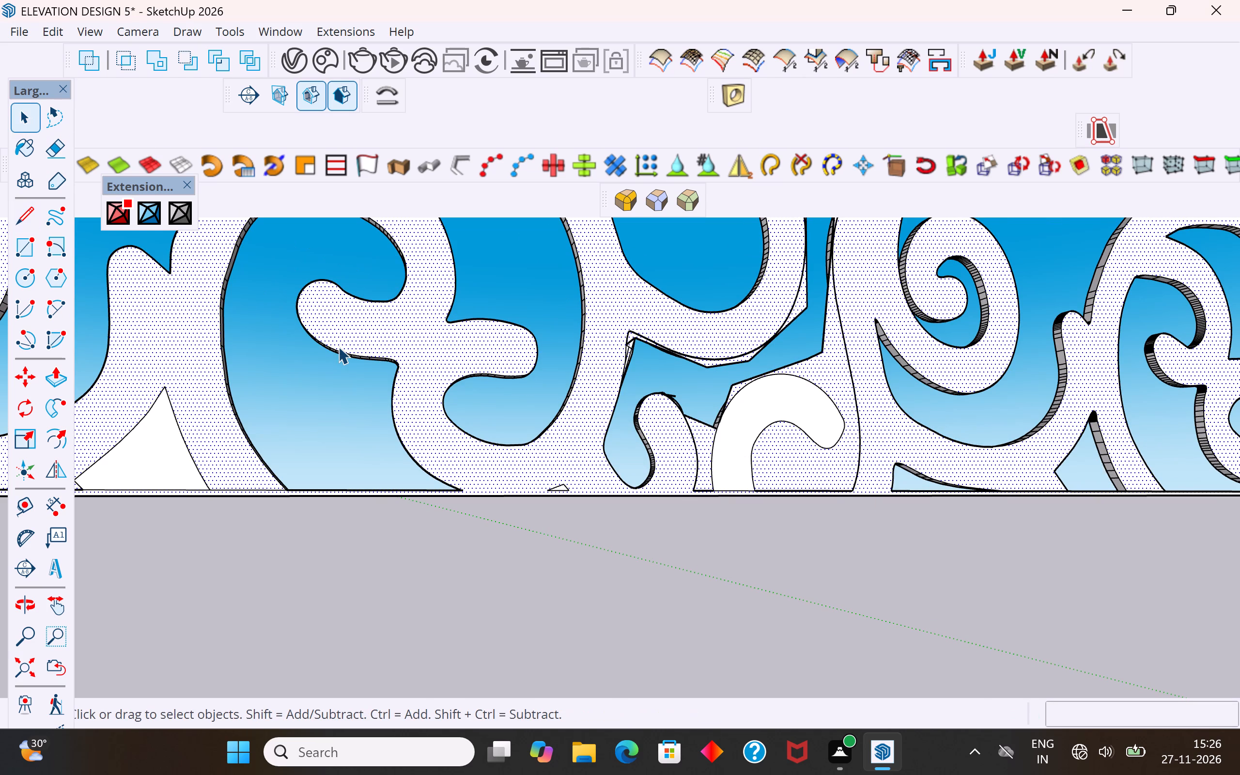
click(338, 346)
click(332, 382)
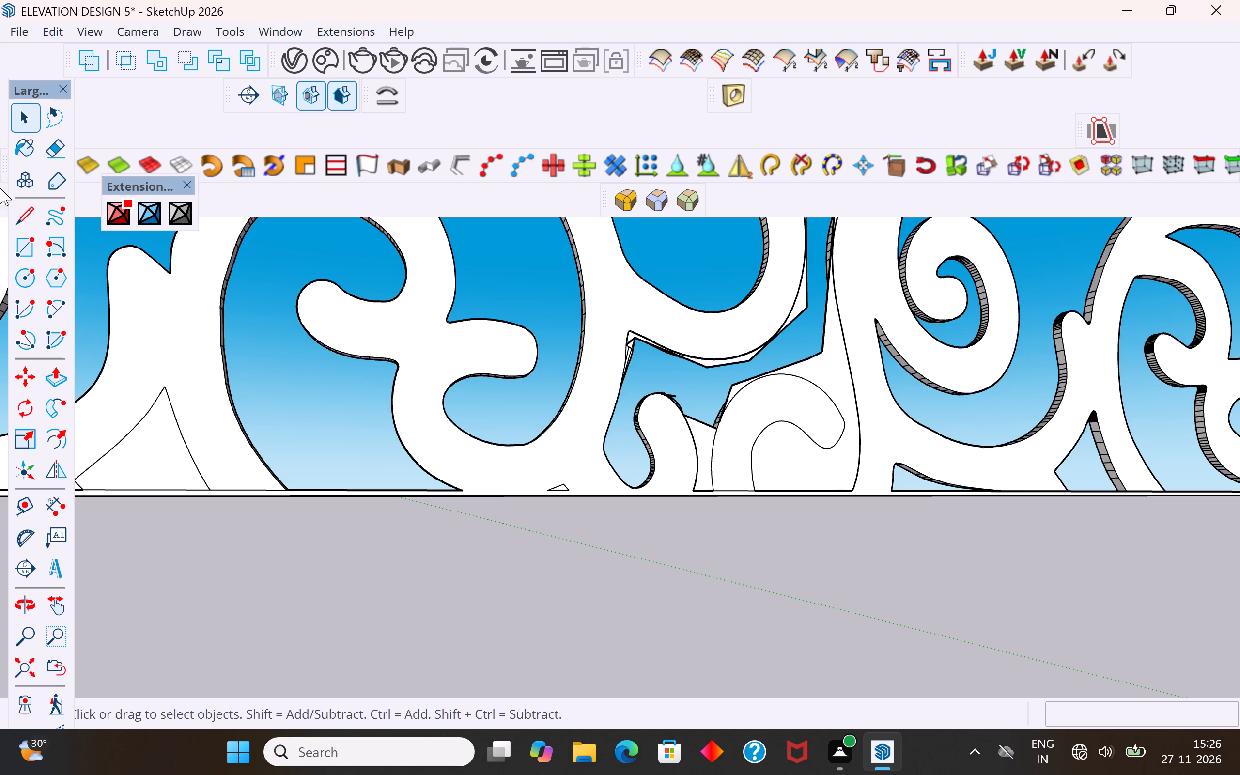
Push the filled triangular face above the frame's inner edge through the panel by about 3/4" to open it.
click(148, 454)
middle_drag(173, 492, 624, 507)
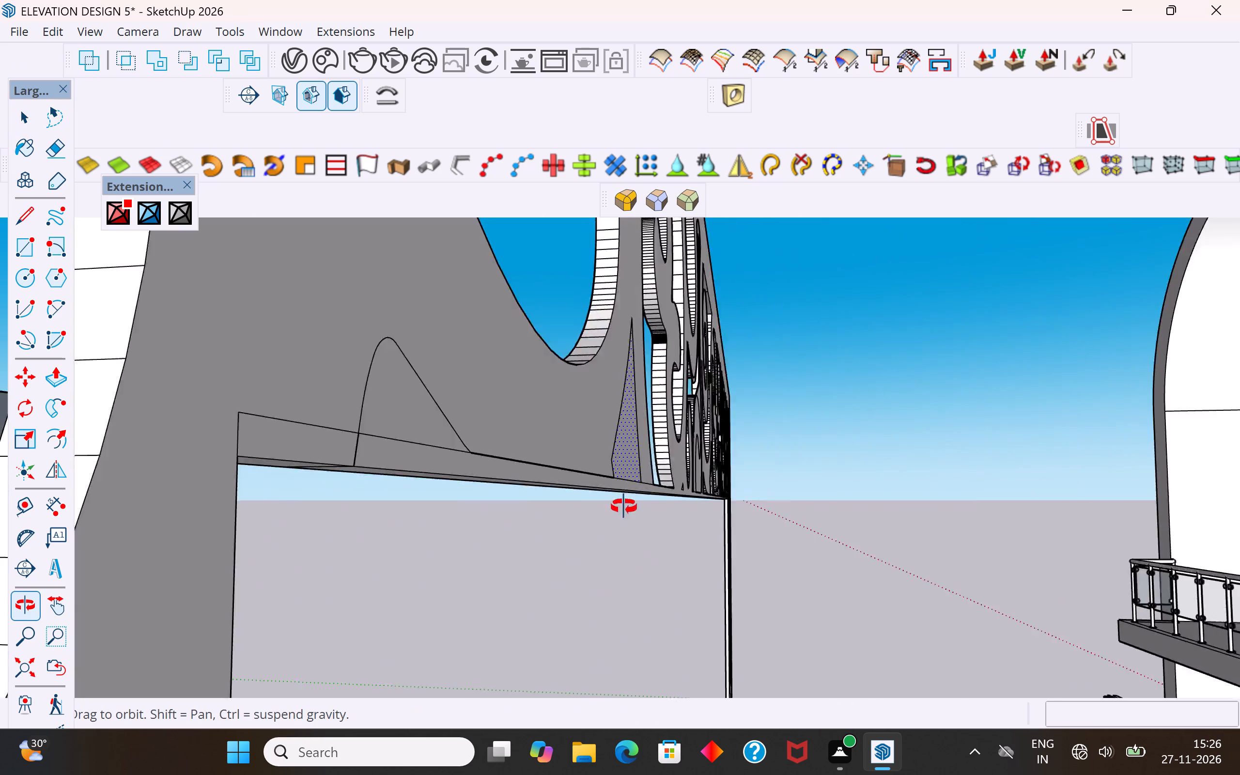
middle_drag(624, 507, 372, 530)
scroll(583, 440, down, 3)
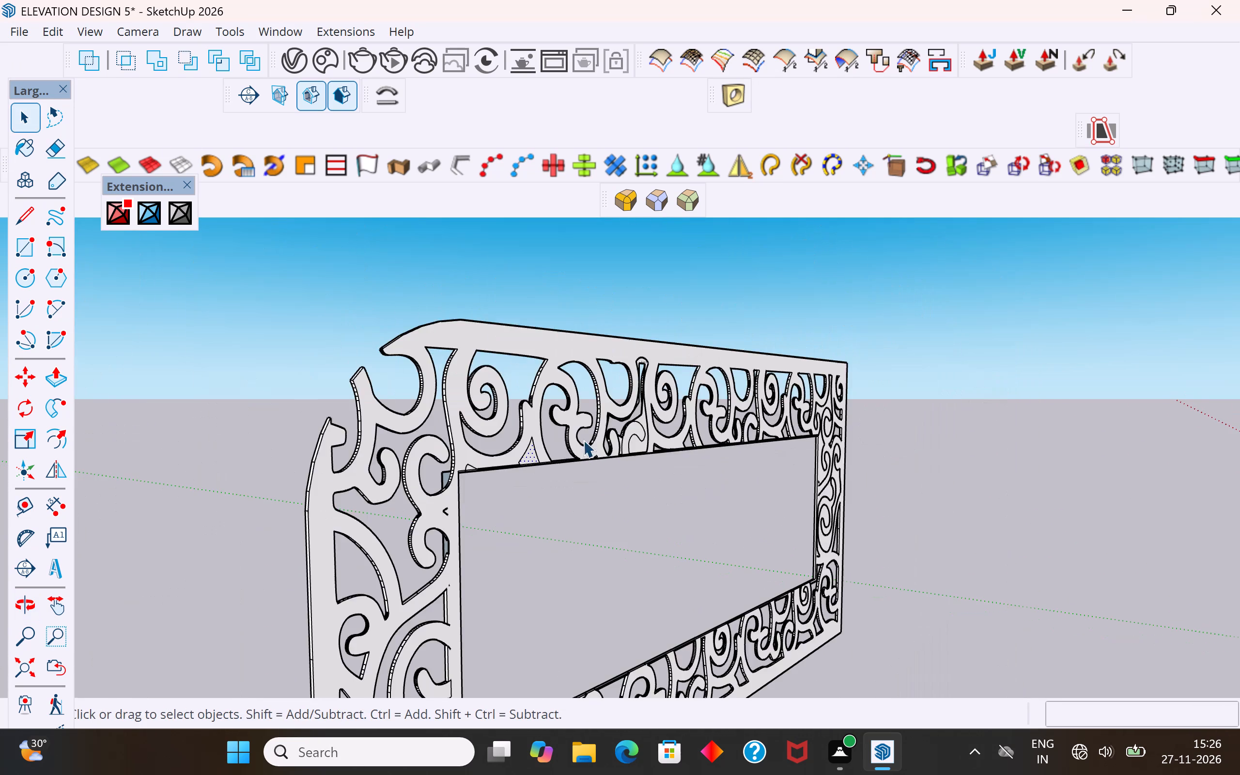
scroll(491, 473, up, 8)
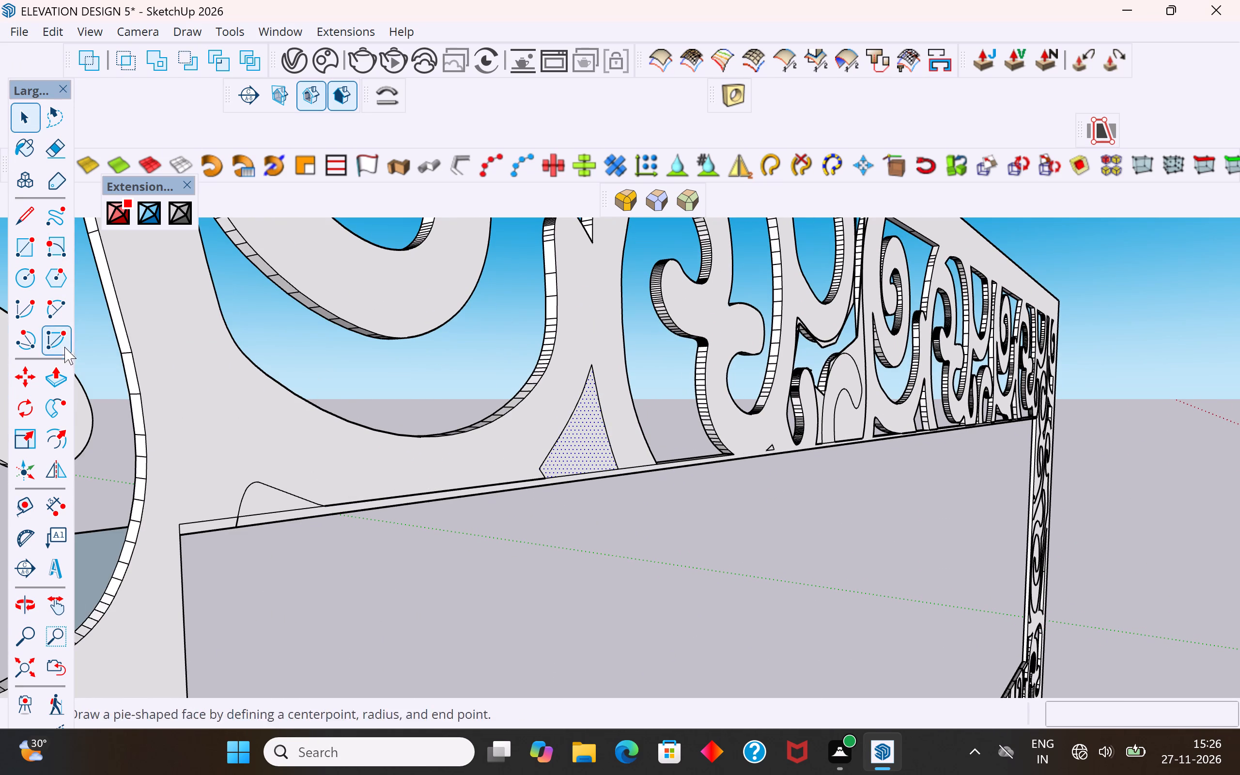
click(61, 372)
click(577, 455)
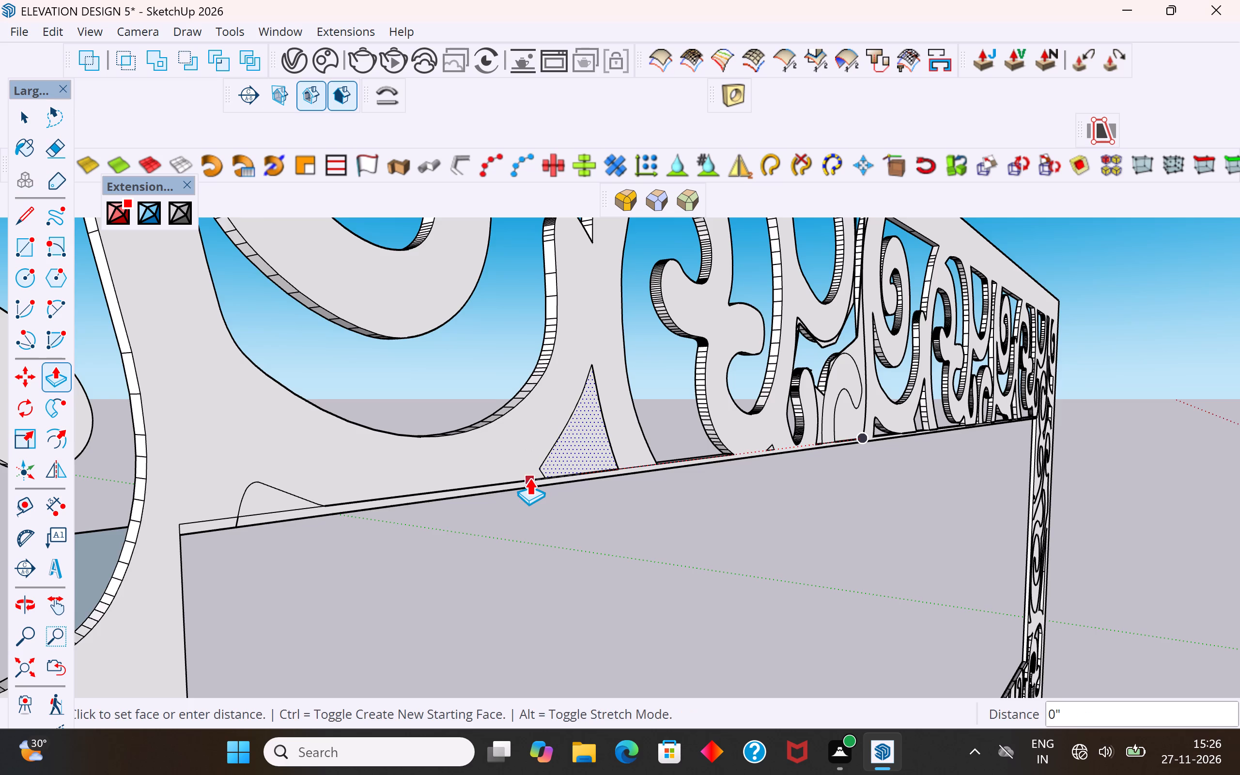
middle_drag(529, 478, 743, 456)
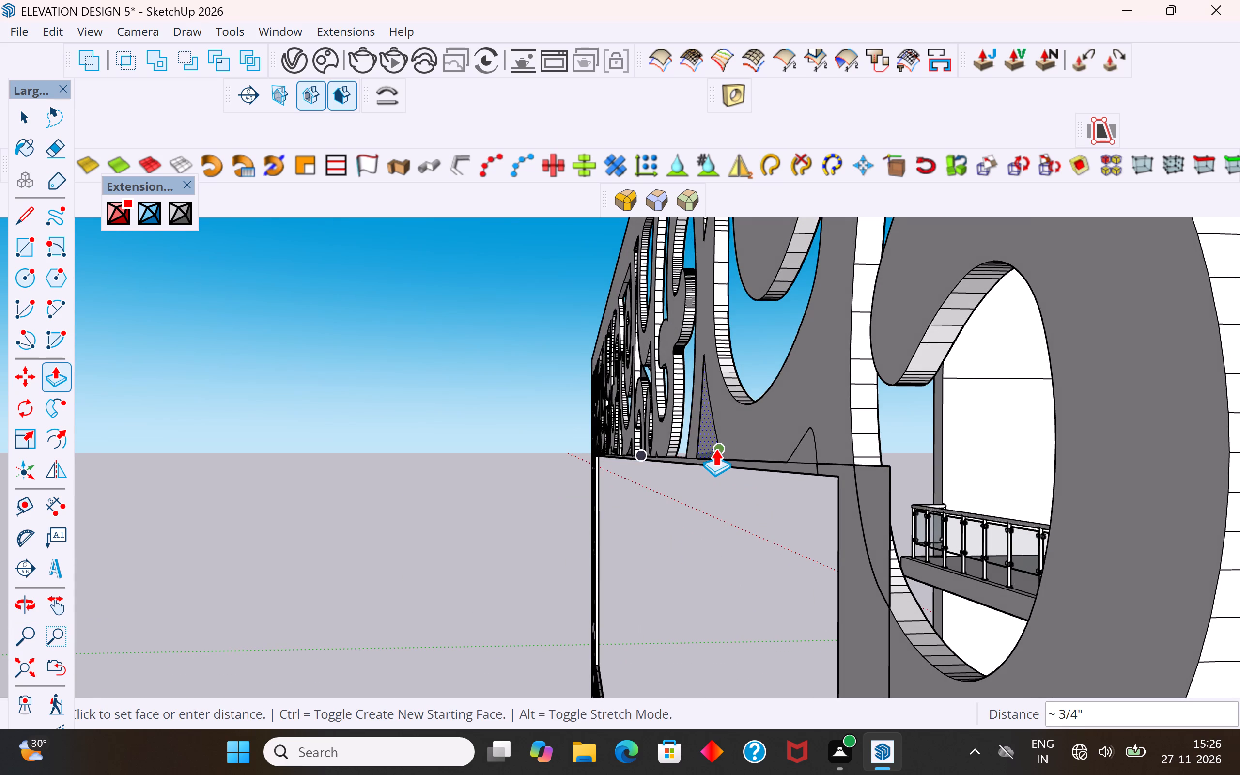
click(715, 449)
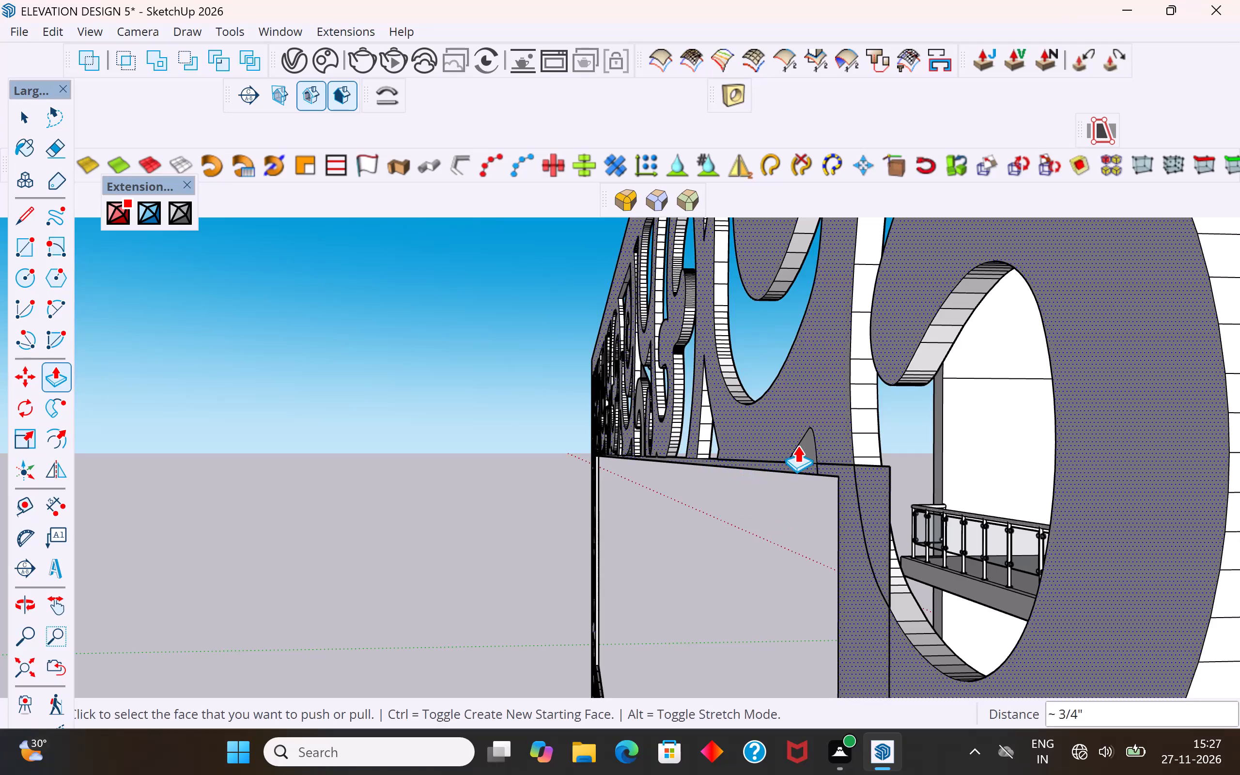
Push the small arched face near the frame opening's corner through the panel by about 3/4" to cut it out.
click(806, 442)
middle_drag(856, 439, 591, 457)
scroll(856, 439, up, 1)
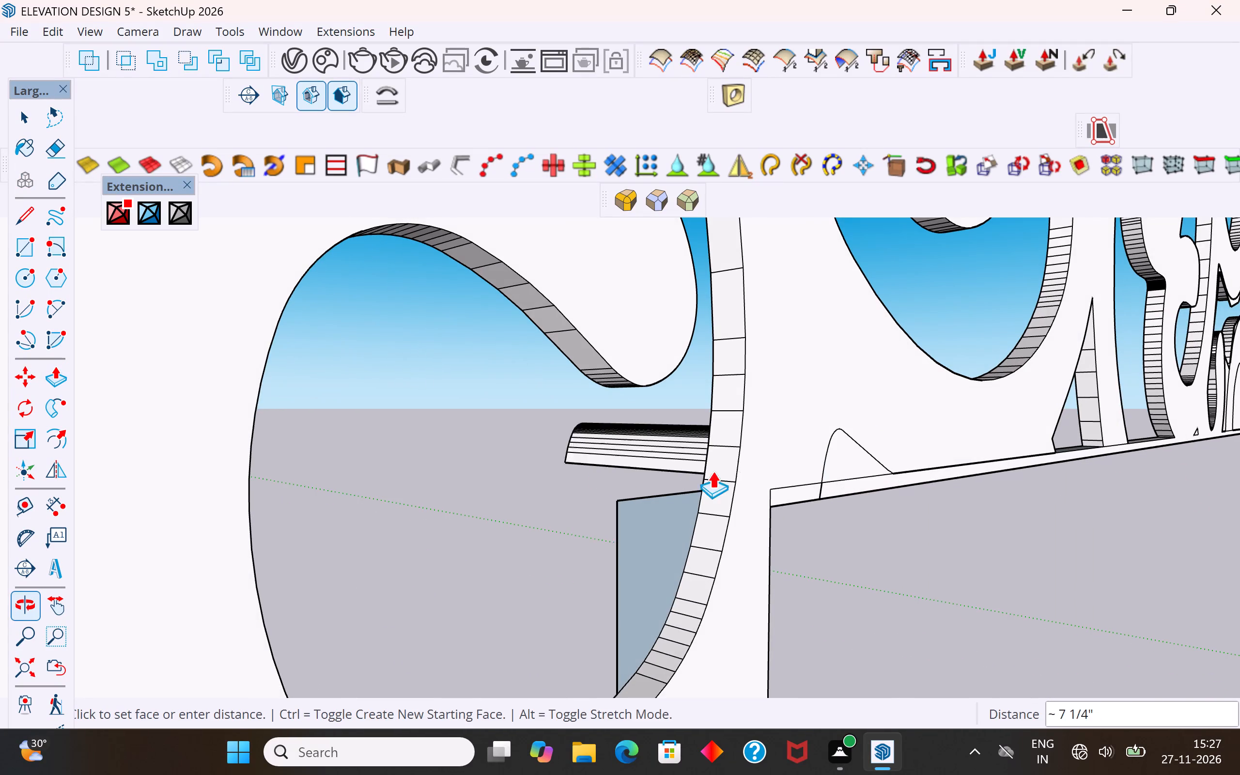
click(815, 482)
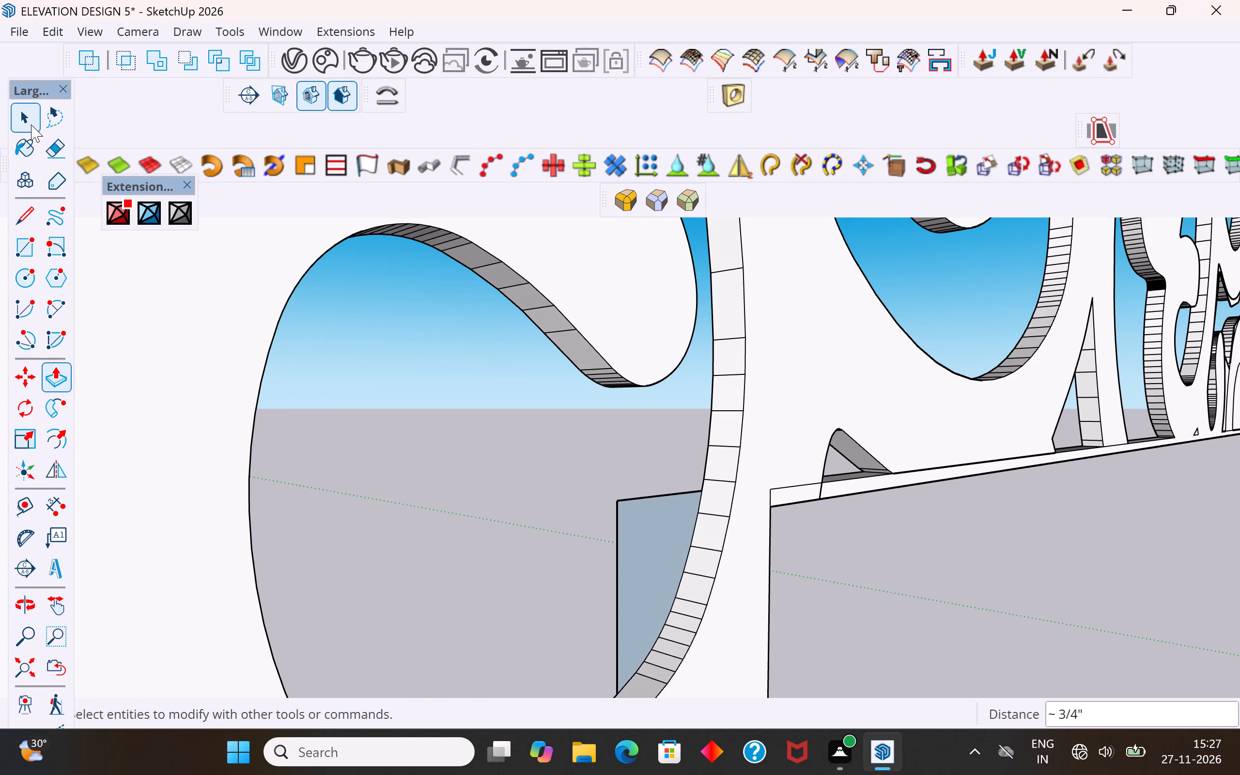
Draw a circle about 1 5/8" in radius inside the curl of the hook-shaped scroll beside the frame's inner edge.
click(31, 124)
click(369, 470)
scroll(460, 487, down, 7)
middle_drag(521, 500, 413, 514)
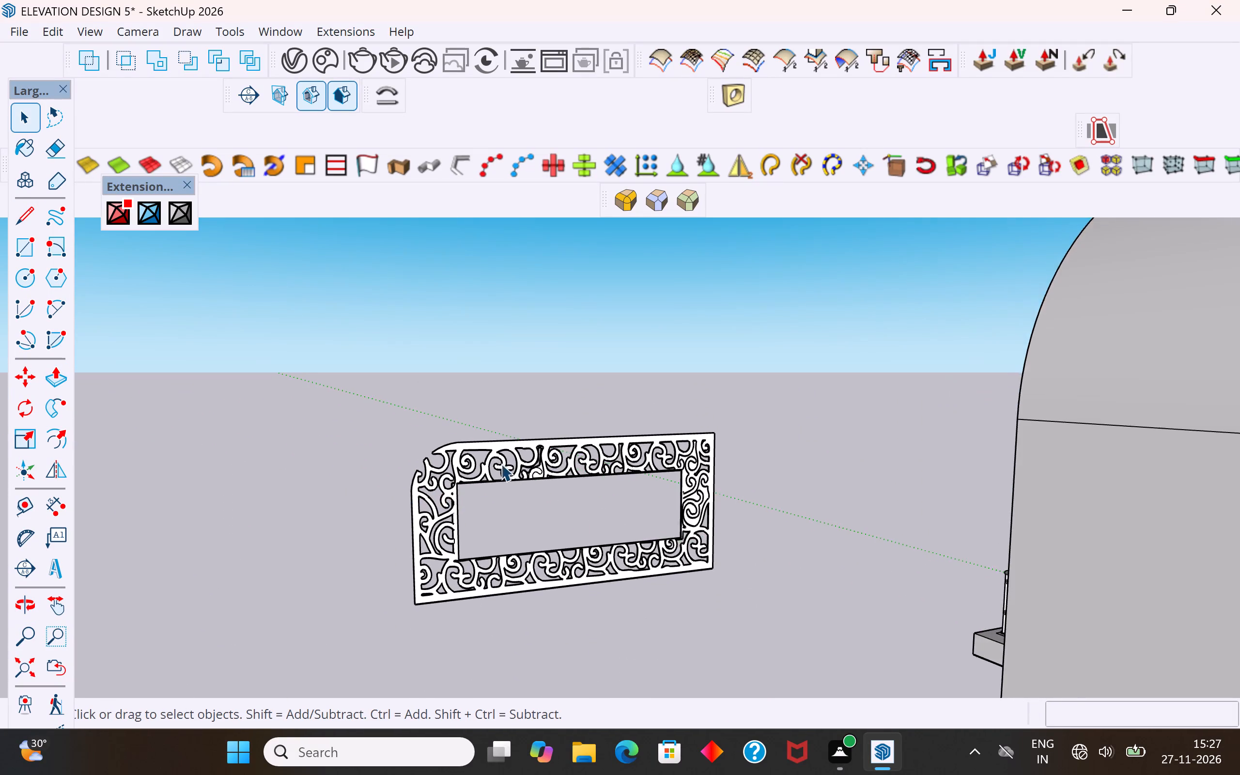
scroll(513, 459, up, 13)
scroll(593, 549, up, 4)
click(631, 517)
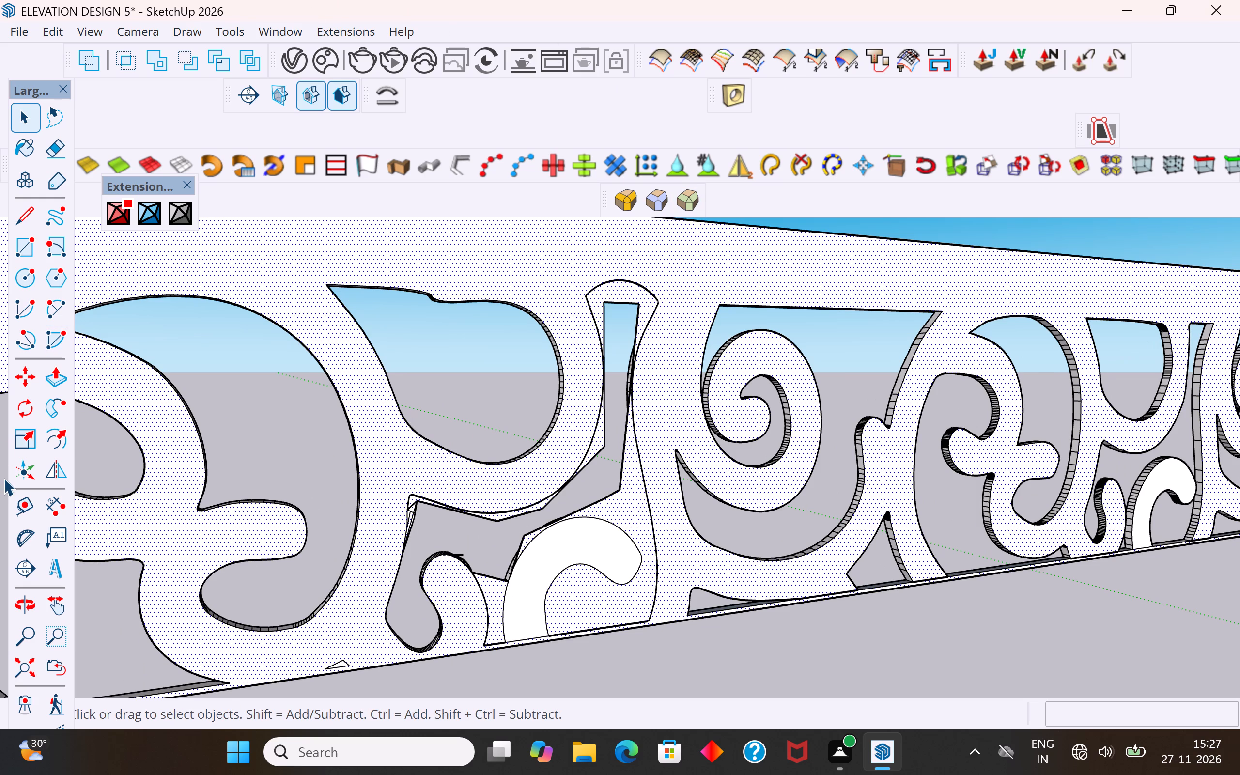
click(733, 532)
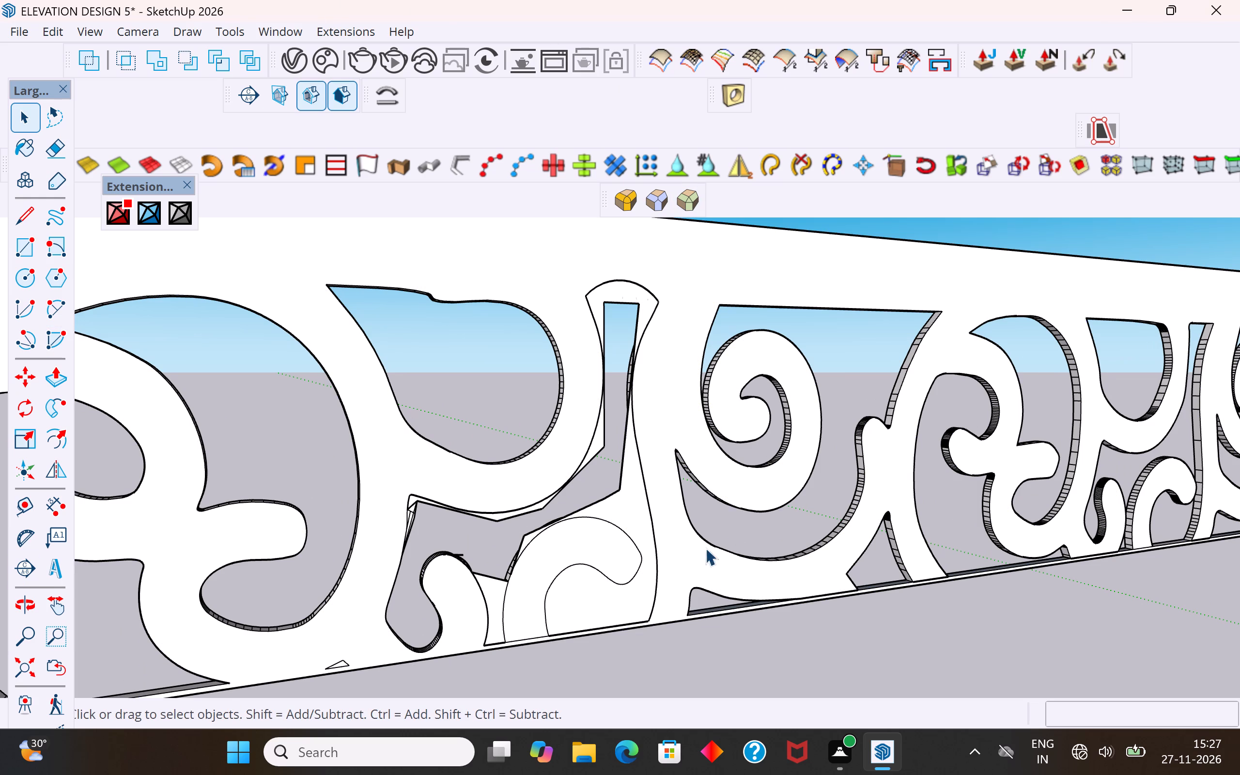
scroll(614, 611, up, 3)
click(614, 609)
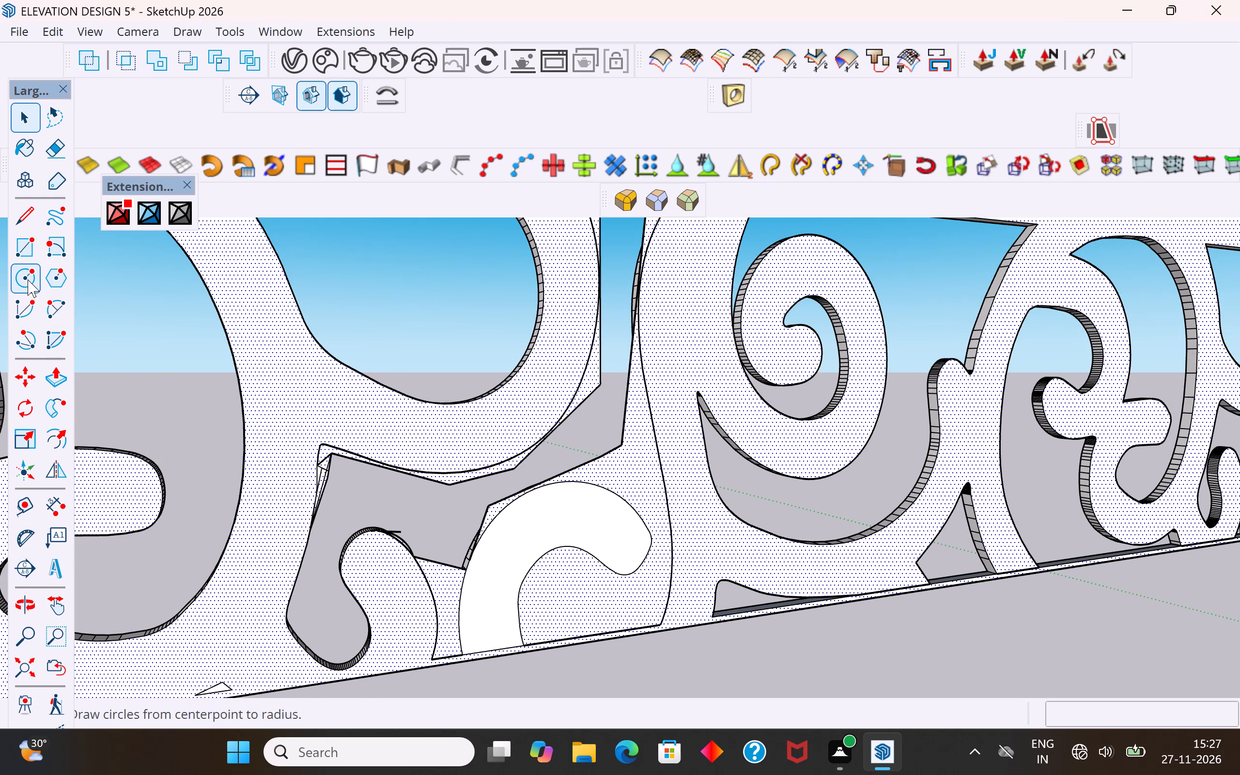
click(28, 279)
click(578, 596)
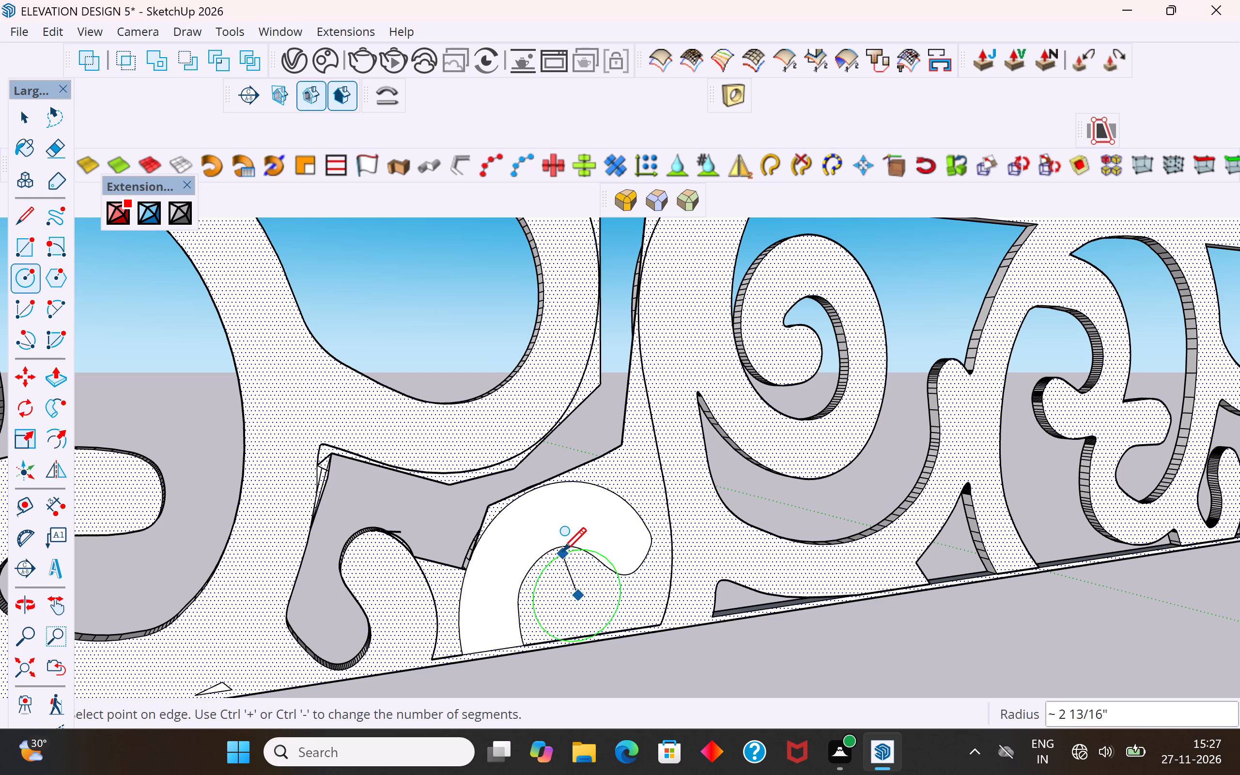
click(567, 565)
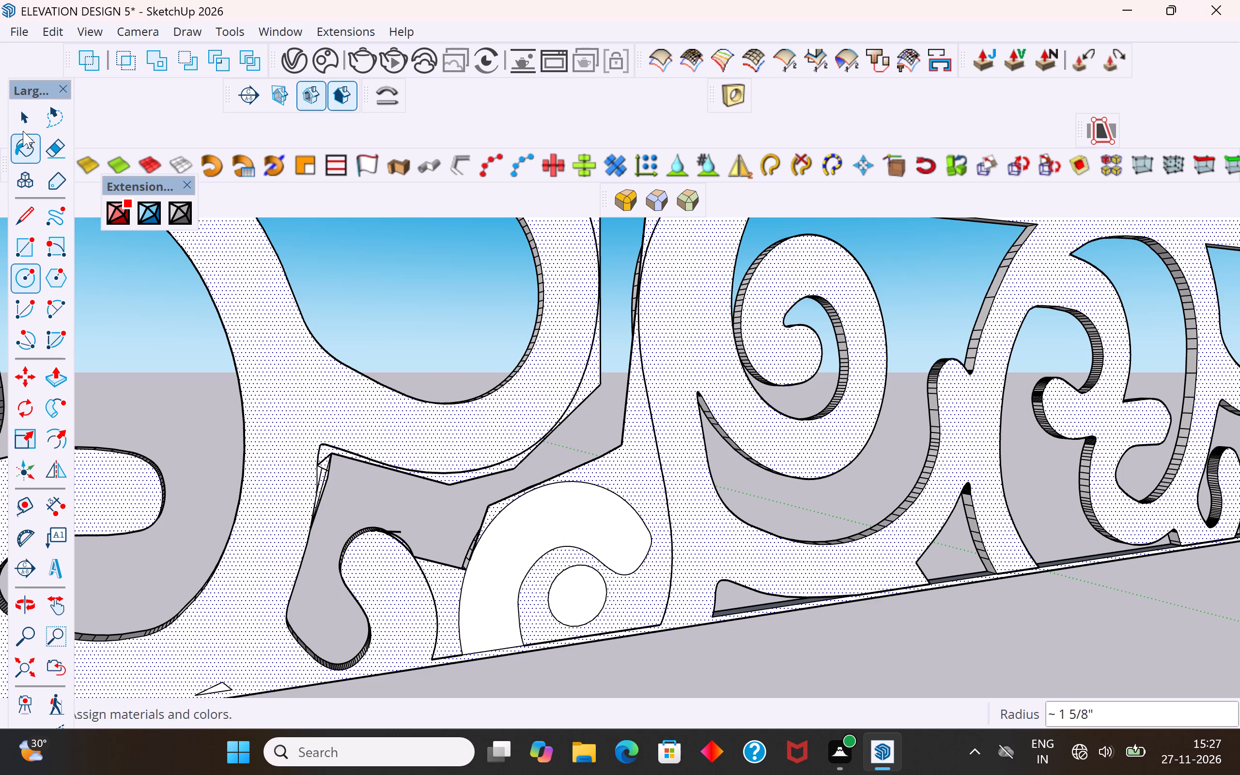
Push the circular face through the panel by about 3/4".
click(22, 120)
click(143, 348)
click(574, 592)
middle_drag(577, 592, 675, 577)
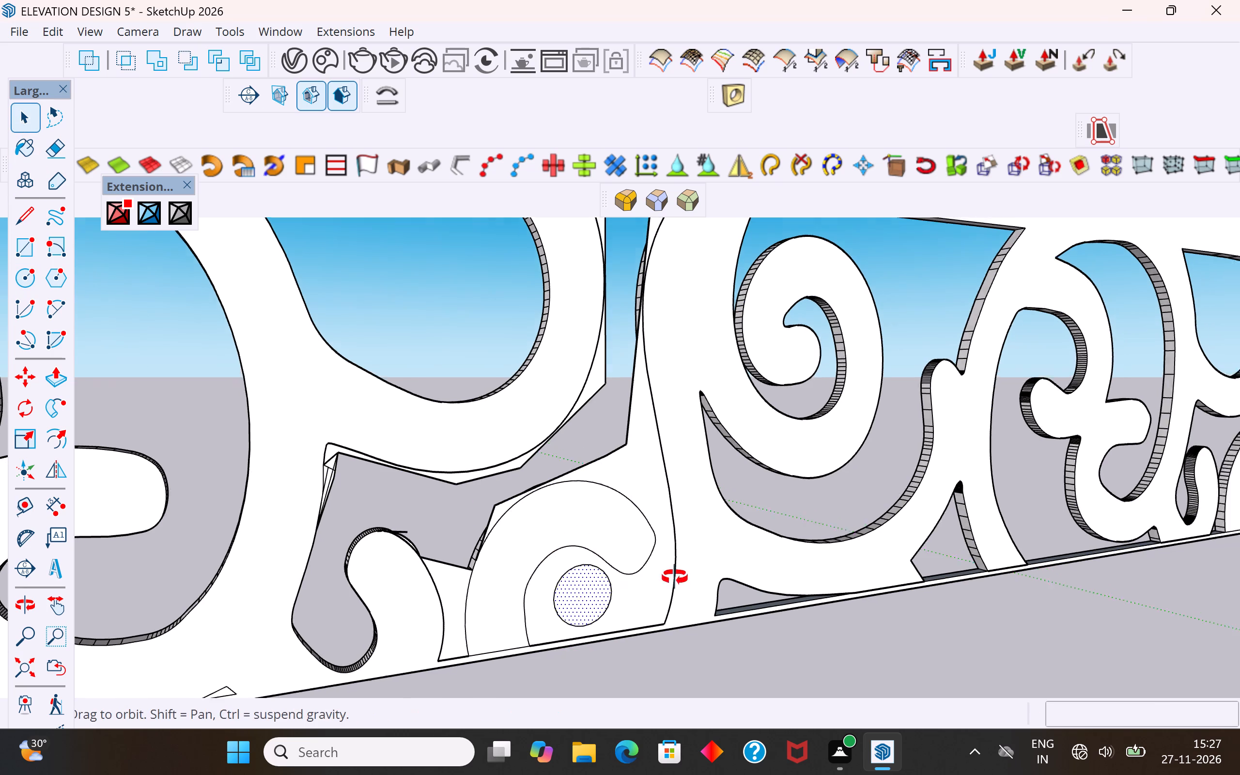
middle_drag(675, 577, 700, 577)
click(56, 384)
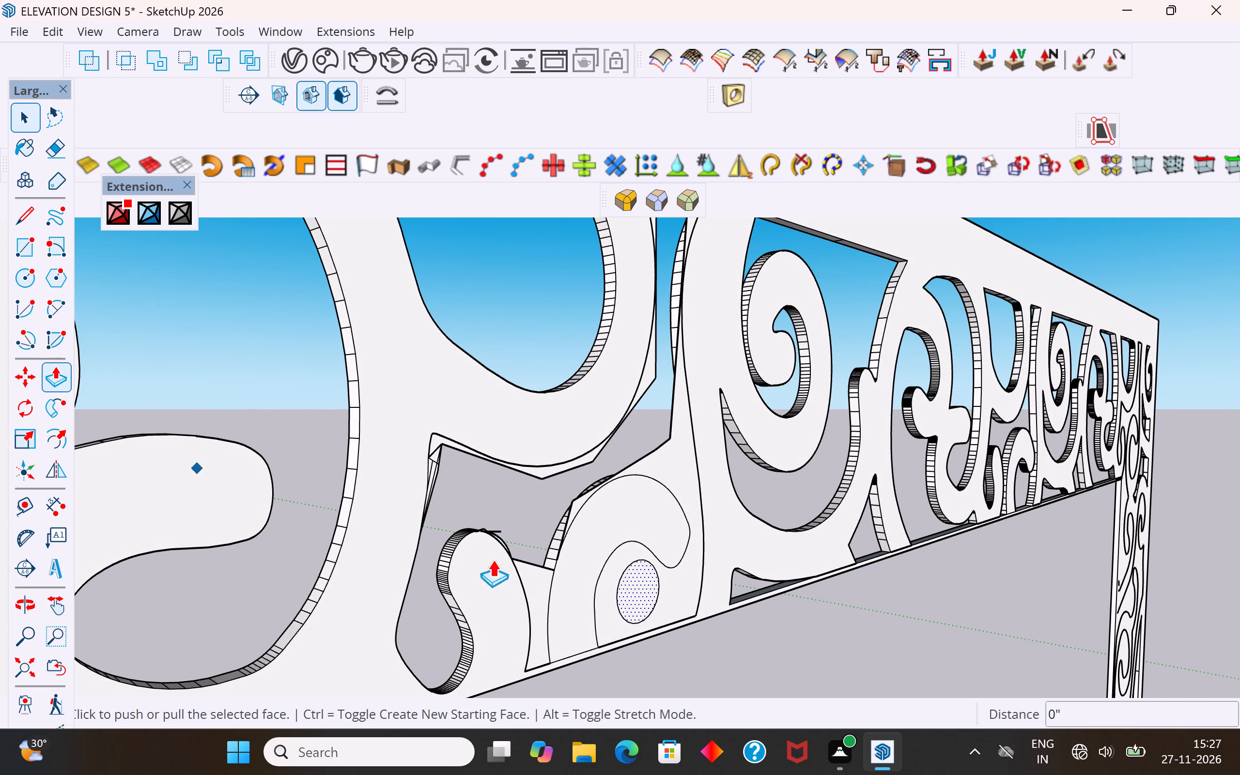
click(654, 576)
middle_drag(542, 575, 837, 589)
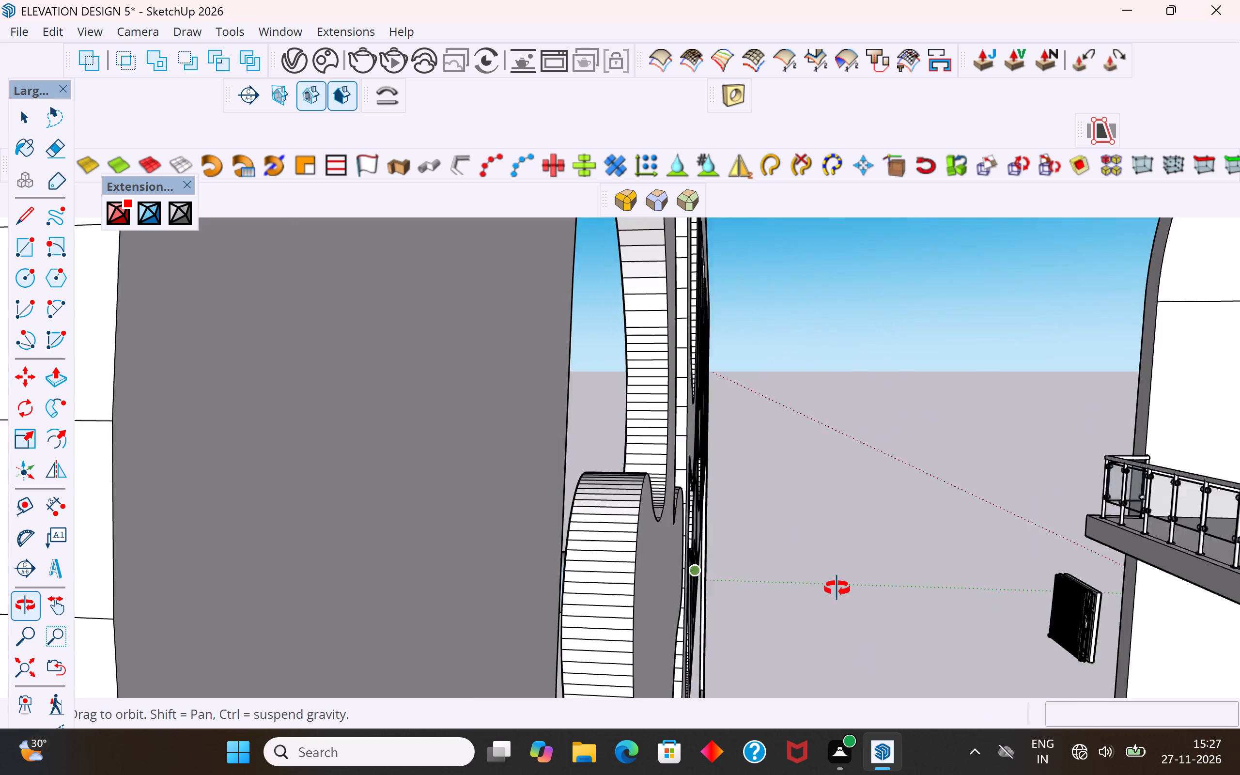
middle_drag(837, 589, 849, 589)
scroll(724, 563, up, 4)
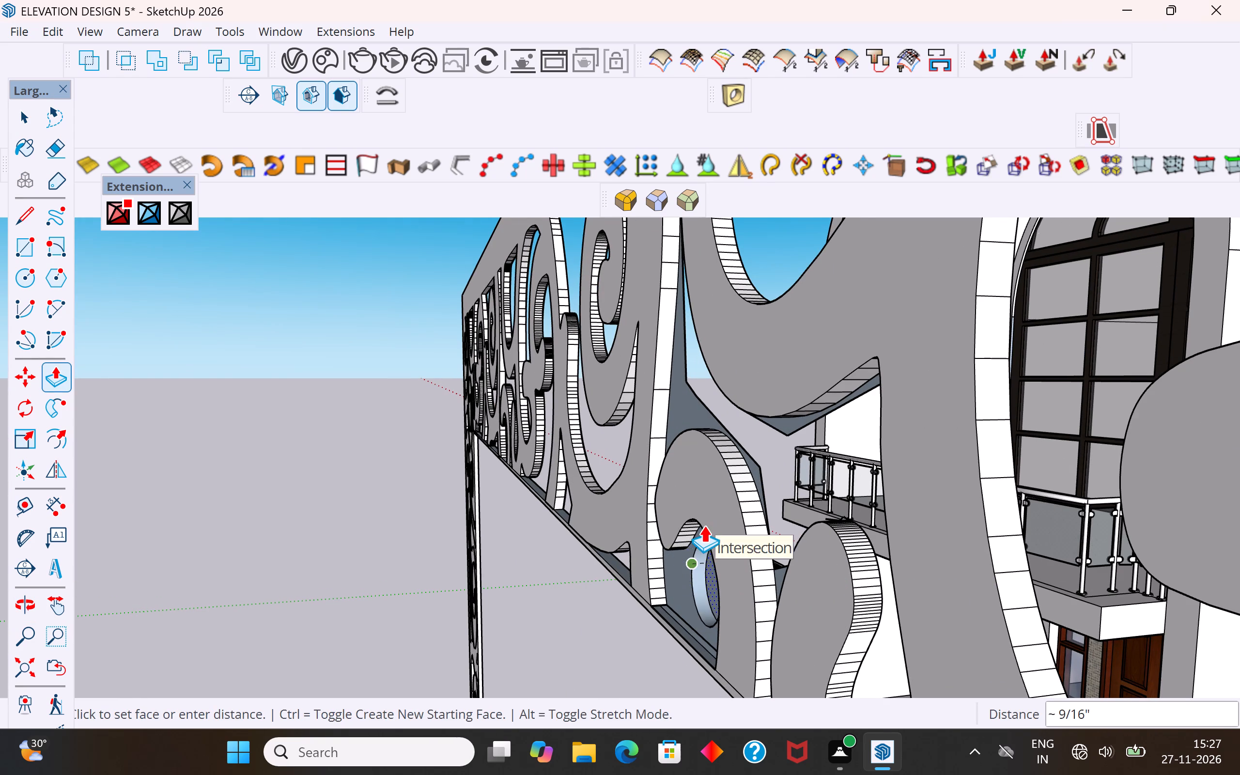
click(686, 519)
middle_drag(685, 589, 764, 590)
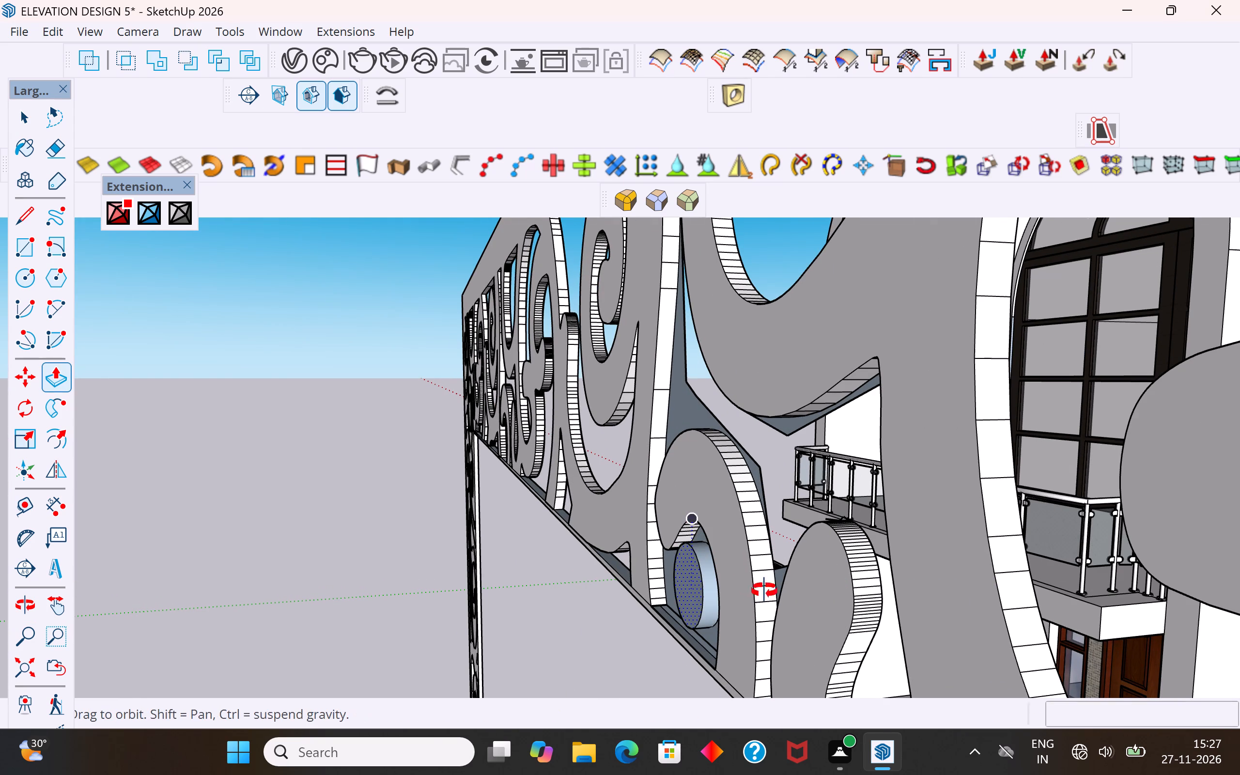
middle_drag(764, 590, 968, 600)
scroll(968, 598, up, 1)
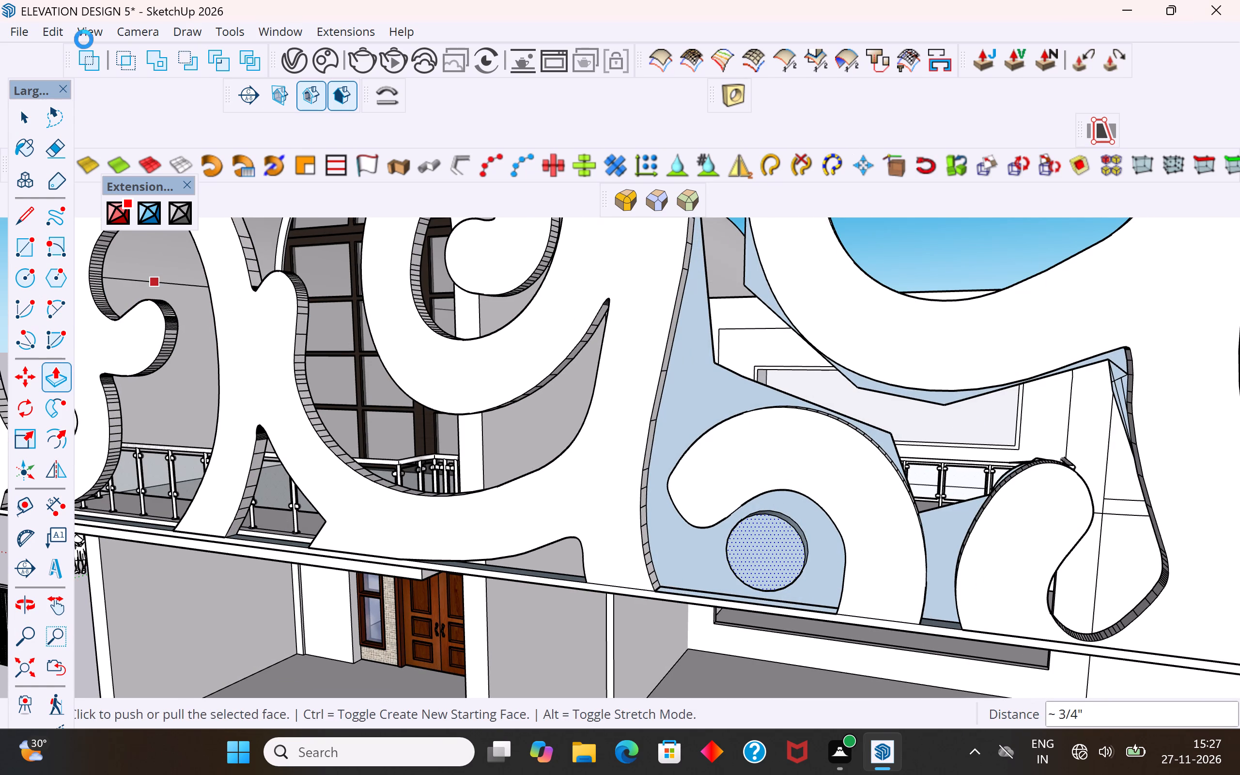
Reverse the circular end face inside the hook-shaped scroll.
click(24, 120)
scroll(461, 372, down, 4)
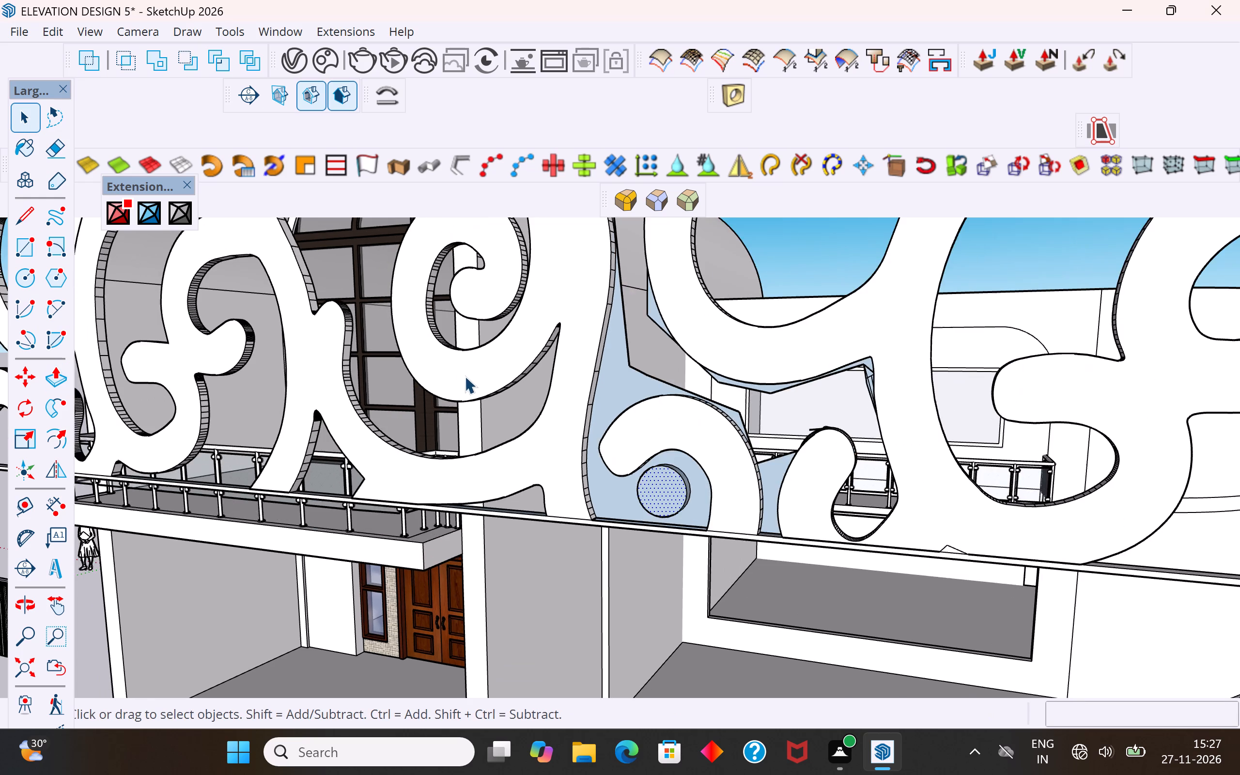
scroll(448, 412, down, 3)
middle_drag(492, 426, 431, 434)
click(151, 364)
scroll(504, 414, up, 2)
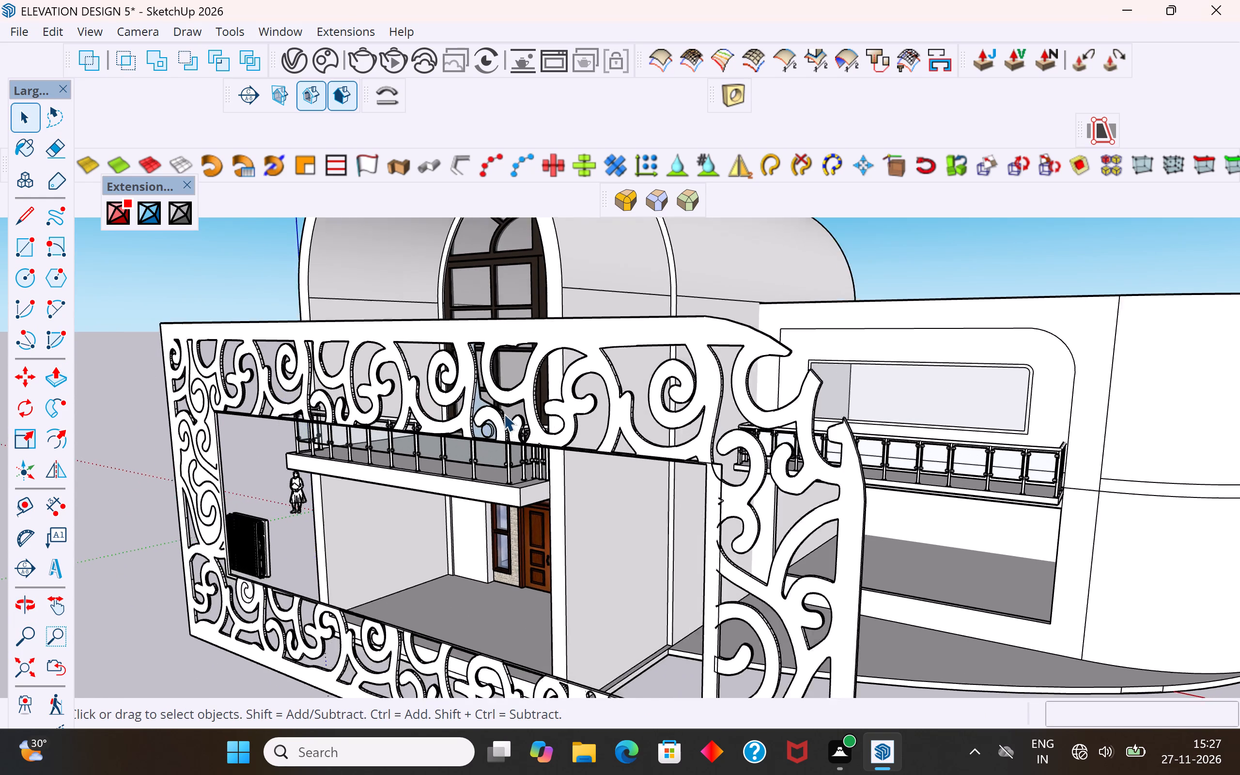
scroll(504, 414, up, 10)
scroll(471, 464, down, 3)
click(461, 566)
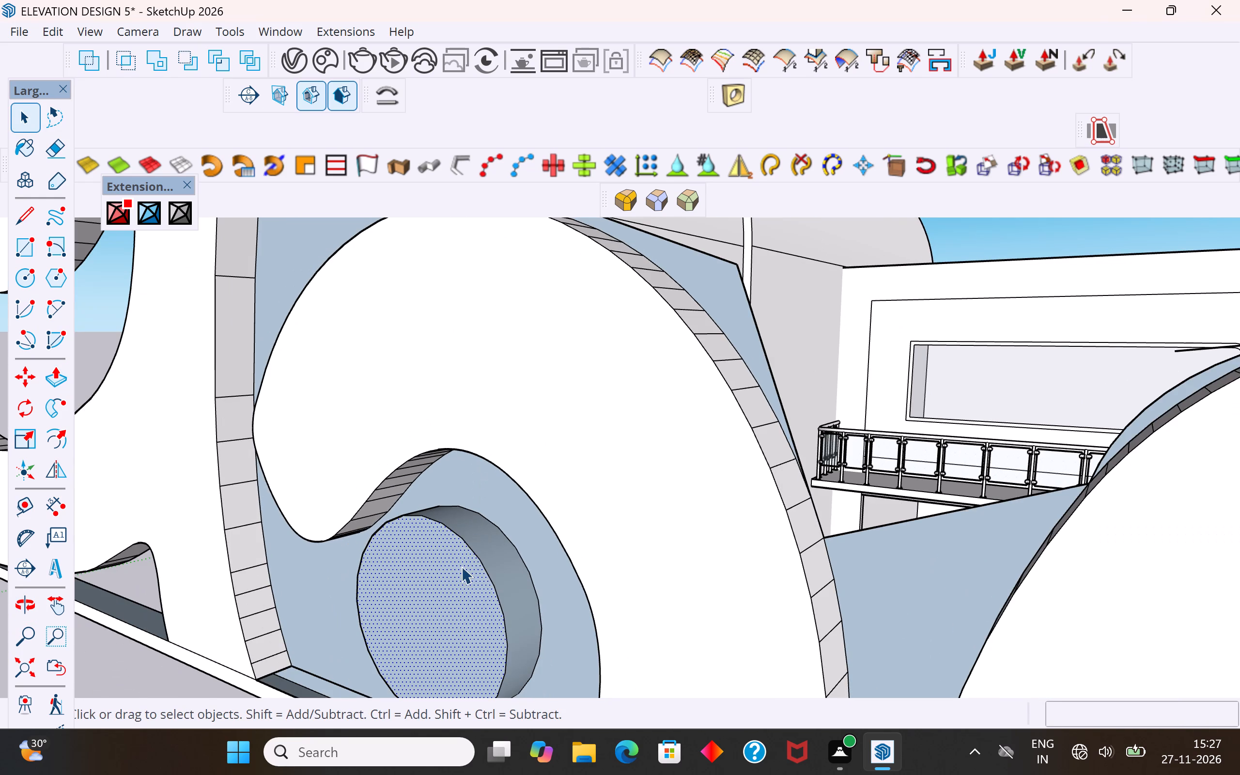
right_click(461, 566)
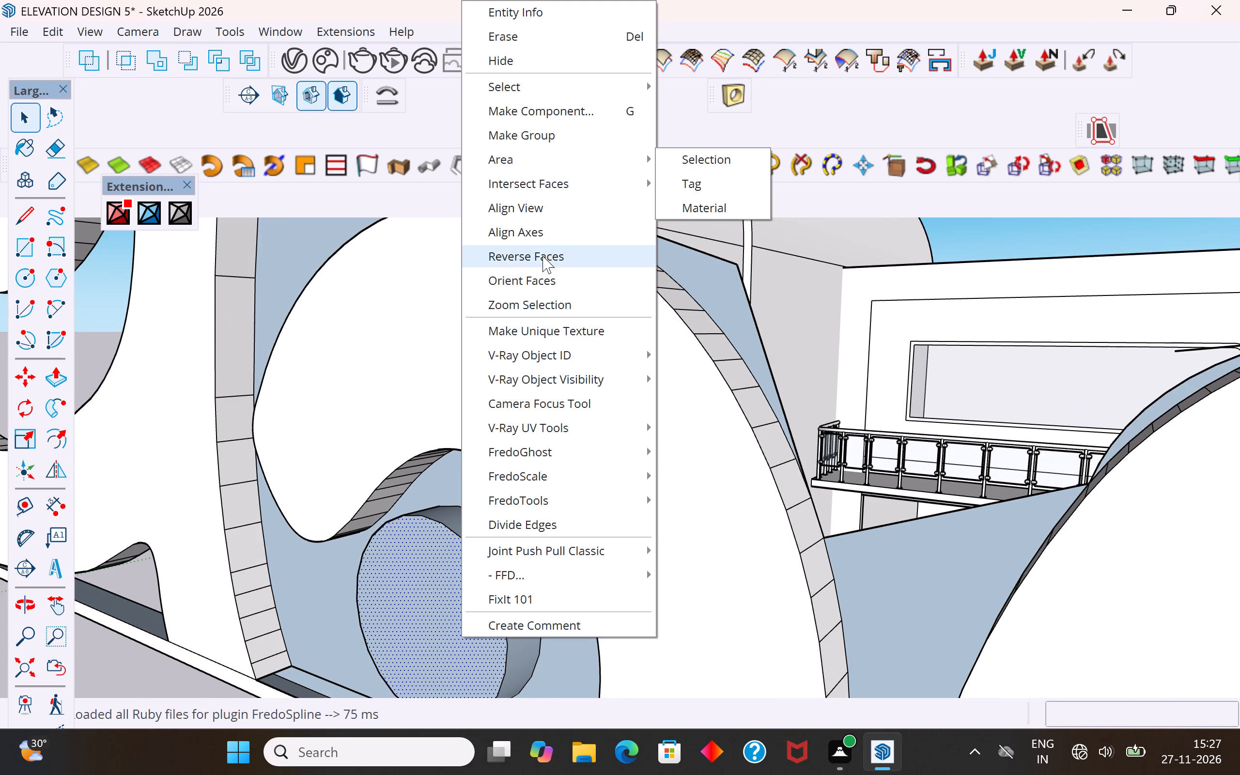
click(543, 252)
scroll(444, 465, down, 7)
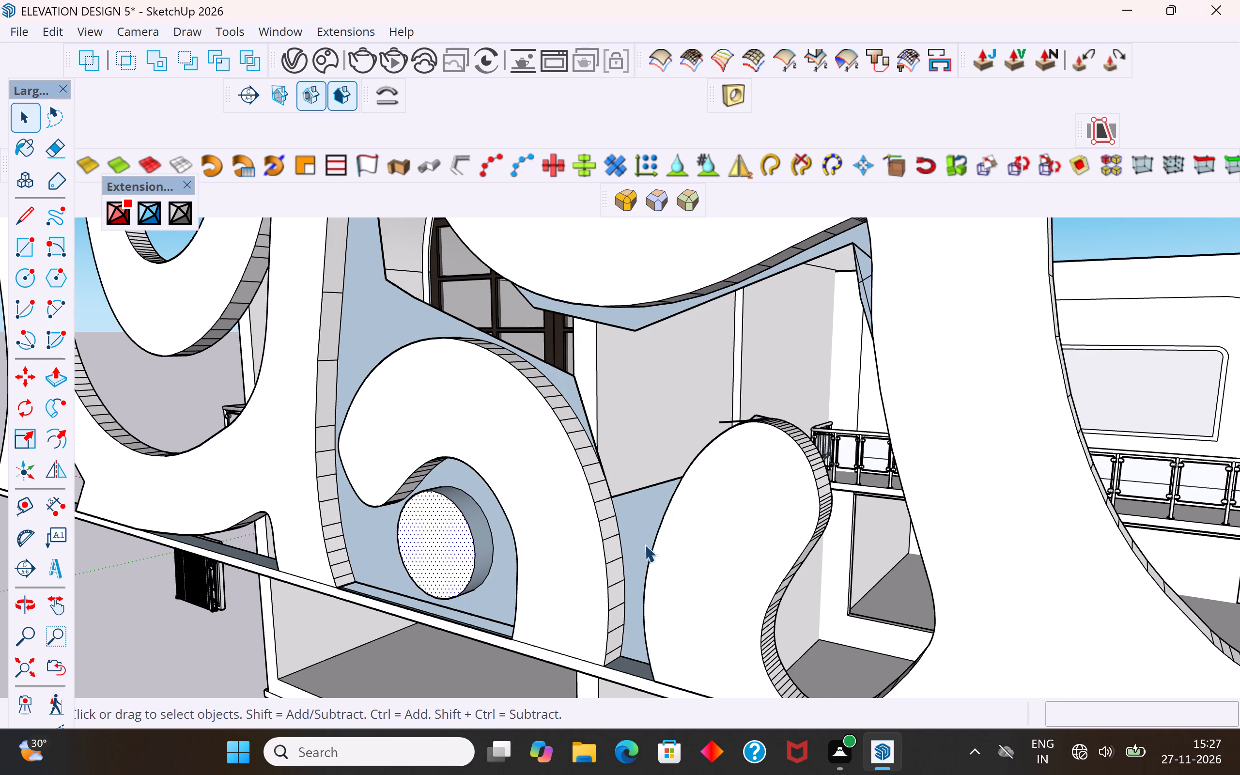
Draw a rectangle about 9/16" by 4 7/16" on the narrow recessed face between the two neighbouring scrolls.
middle_drag(675, 553, 831, 556)
scroll(714, 629, up, 8)
click(710, 598)
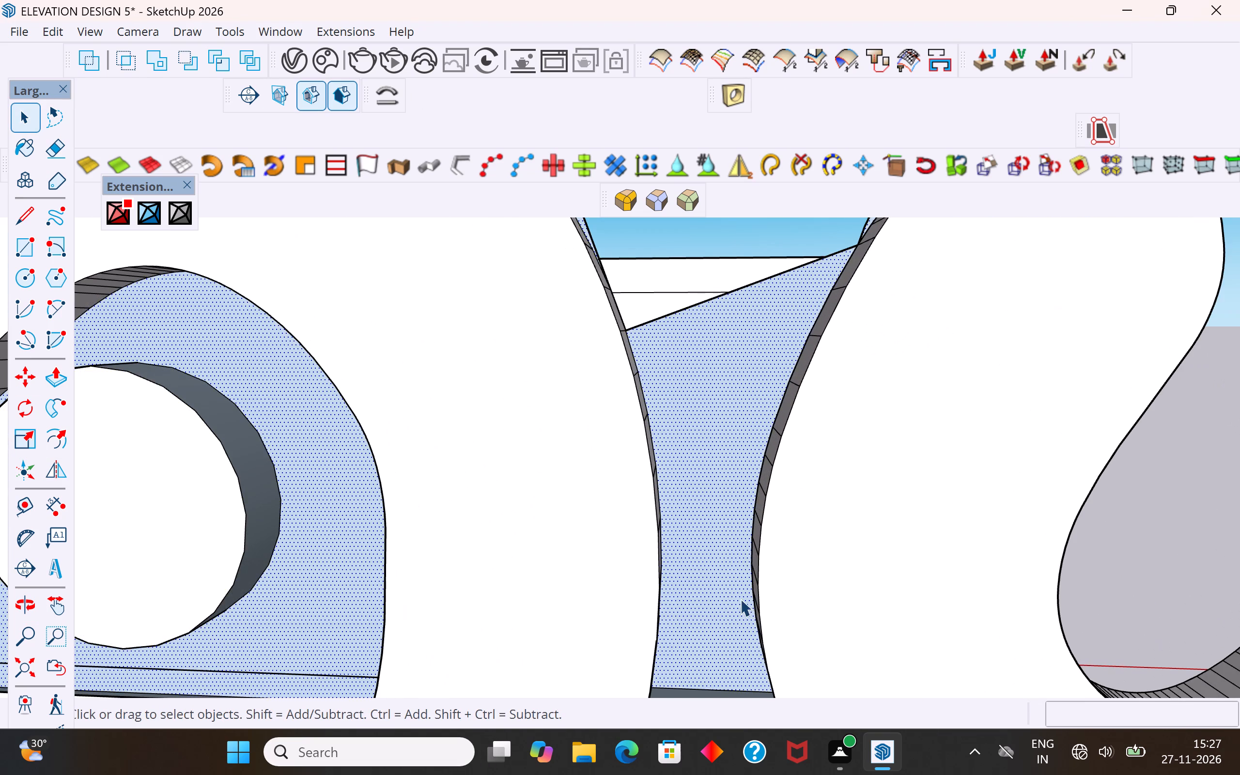
middle_drag(741, 599, 745, 558)
middle_drag(745, 558, 708, 630)
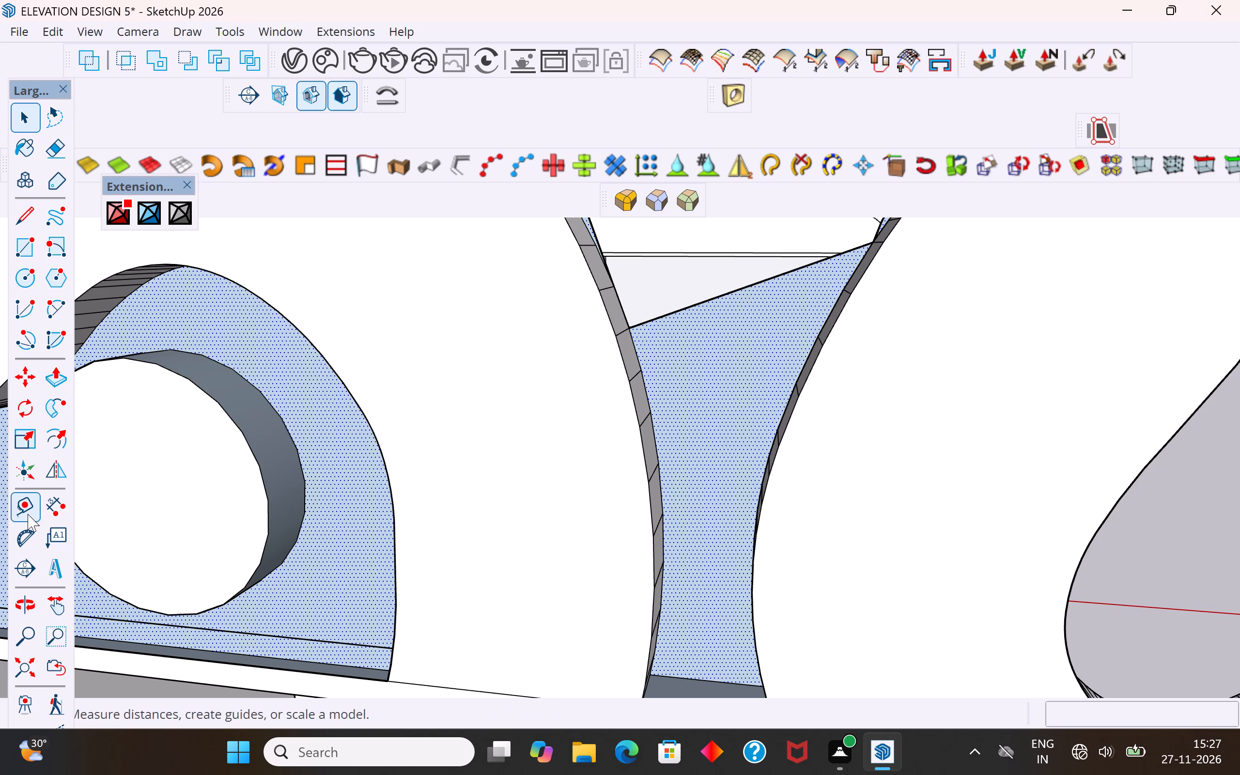
click(29, 249)
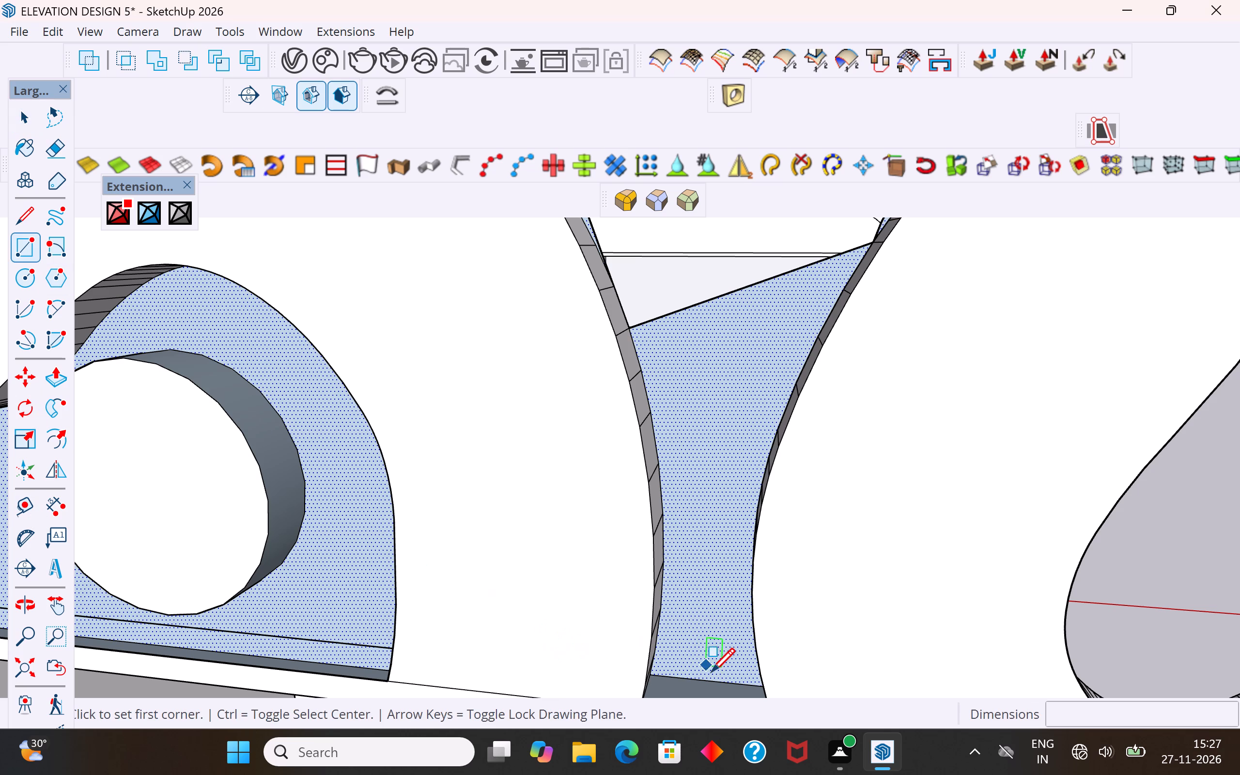
click(733, 683)
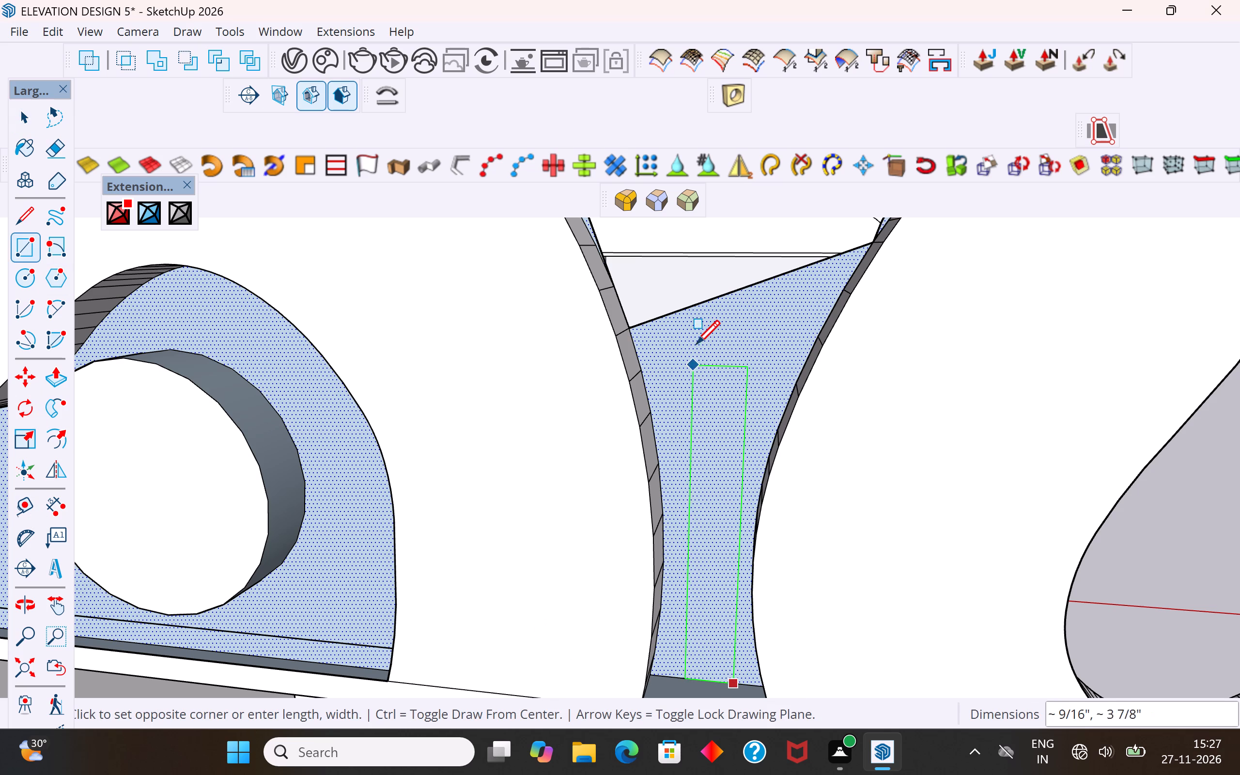
click(696, 309)
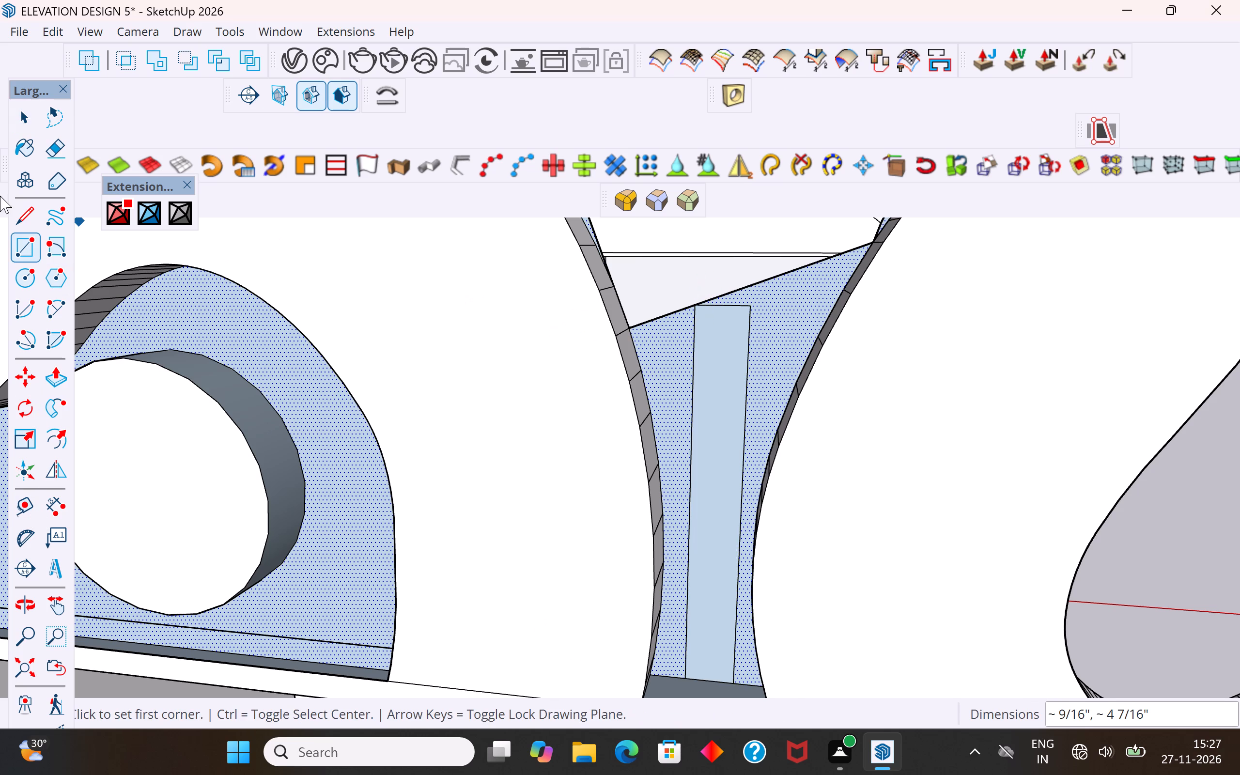
Delete the rectangular face between the two scrolls to open it.
click(20, 117)
click(724, 455)
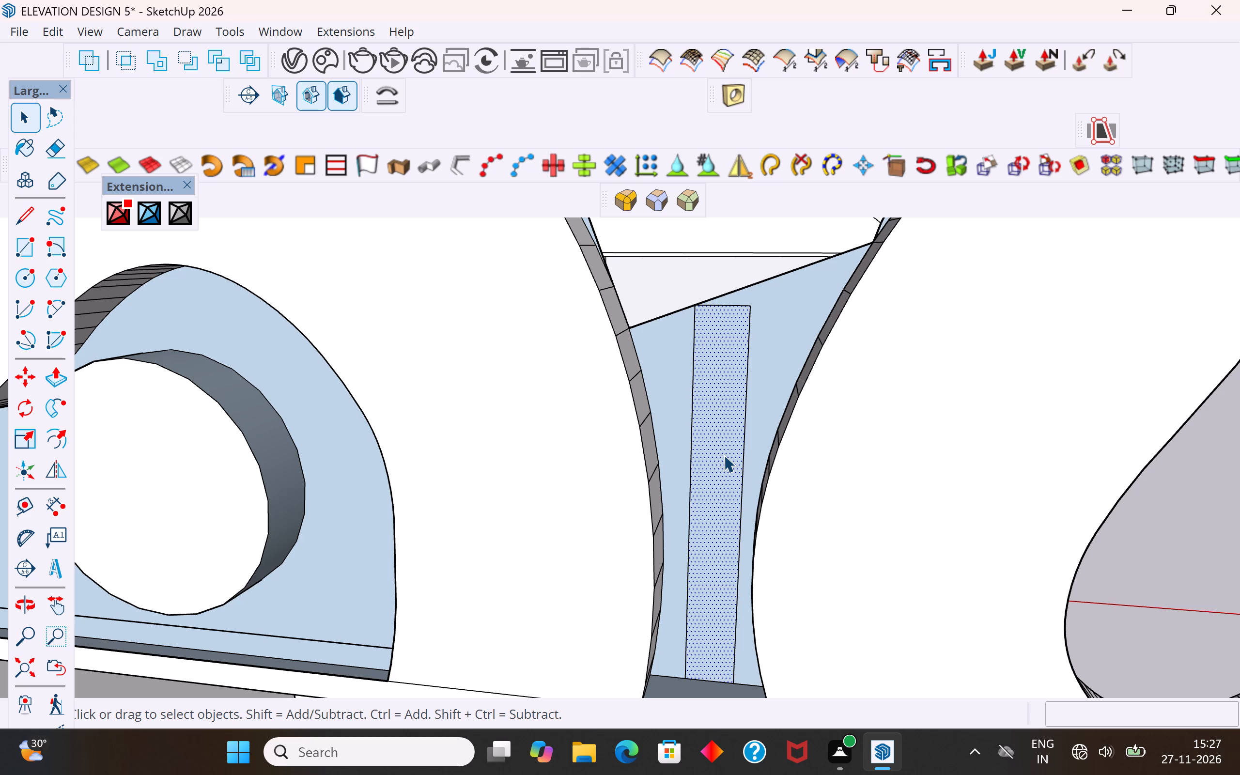
key(Delete)
Draw an arc with a bulge of about 5/16" from the rectangular opening's side to the recessed face's upper outer corner.
click(769, 376)
middle_drag(773, 372, 758, 411)
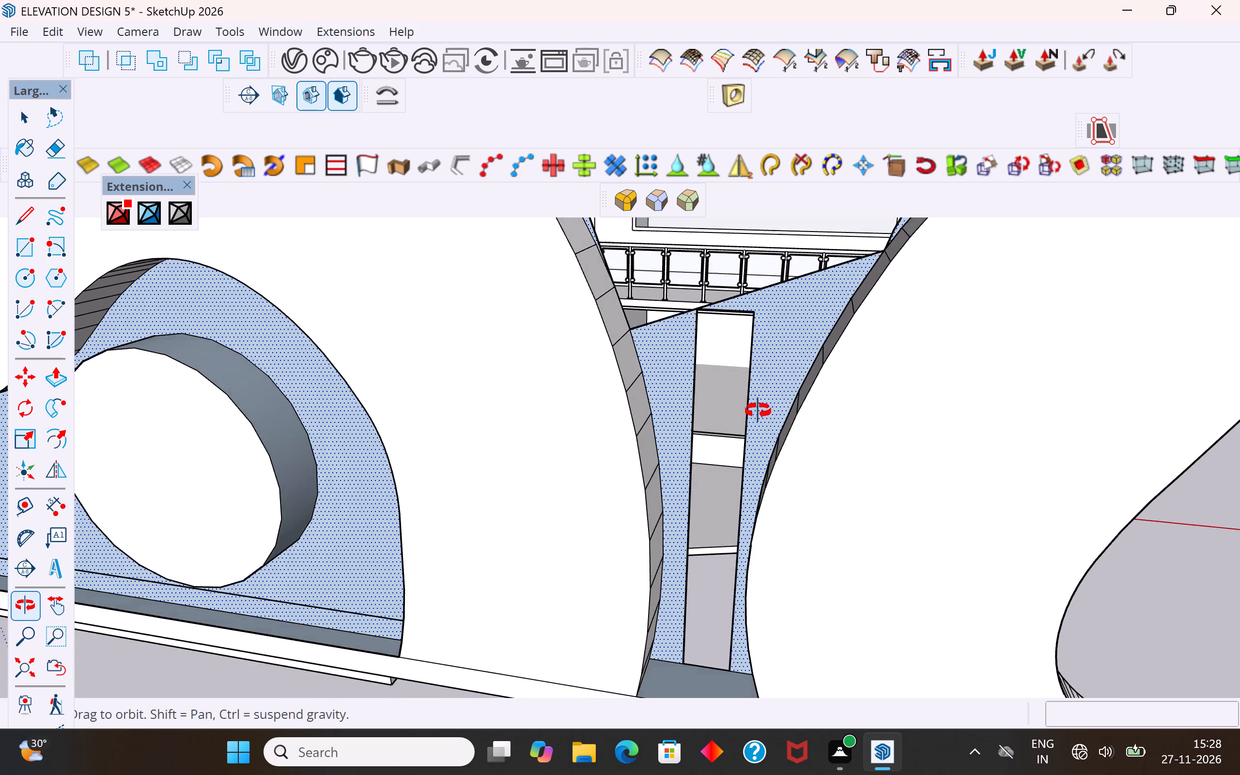
middle_drag(758, 411, 786, 376)
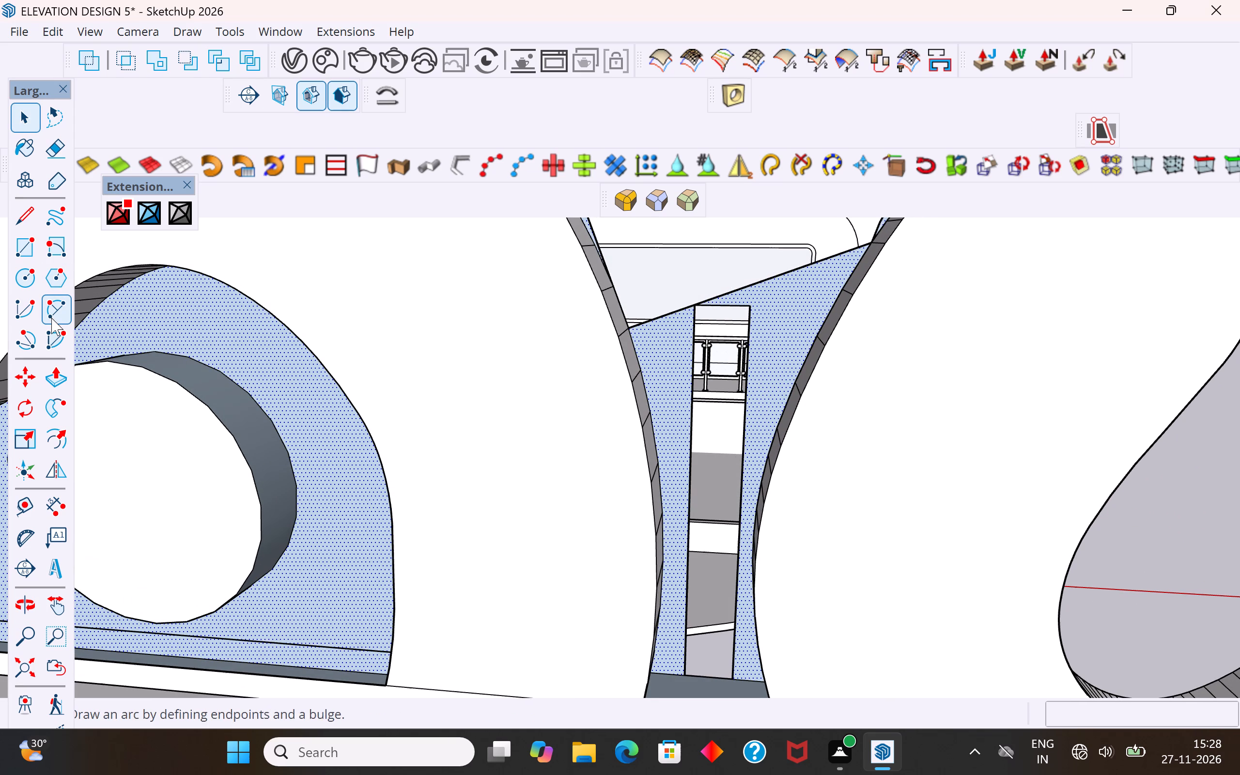
click(52, 317)
drag(744, 510, 745, 505)
scroll(868, 251, up, 5)
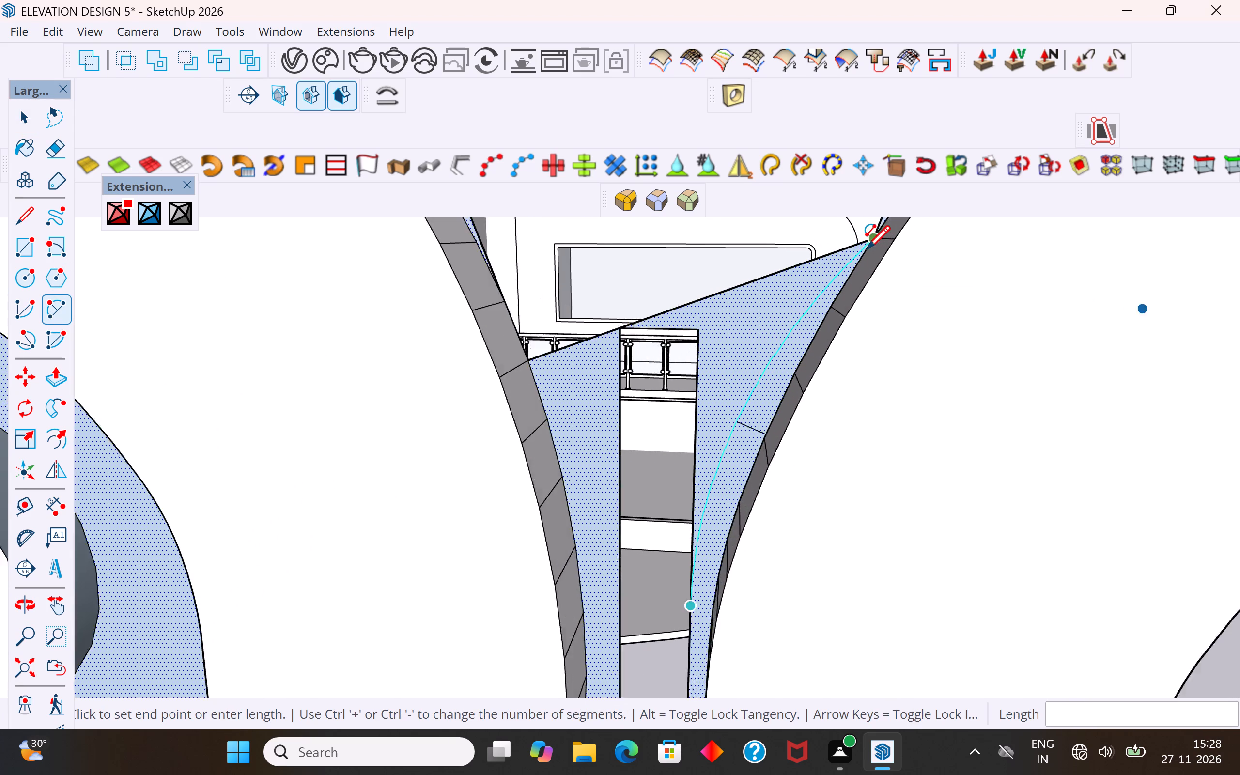
click(868, 245)
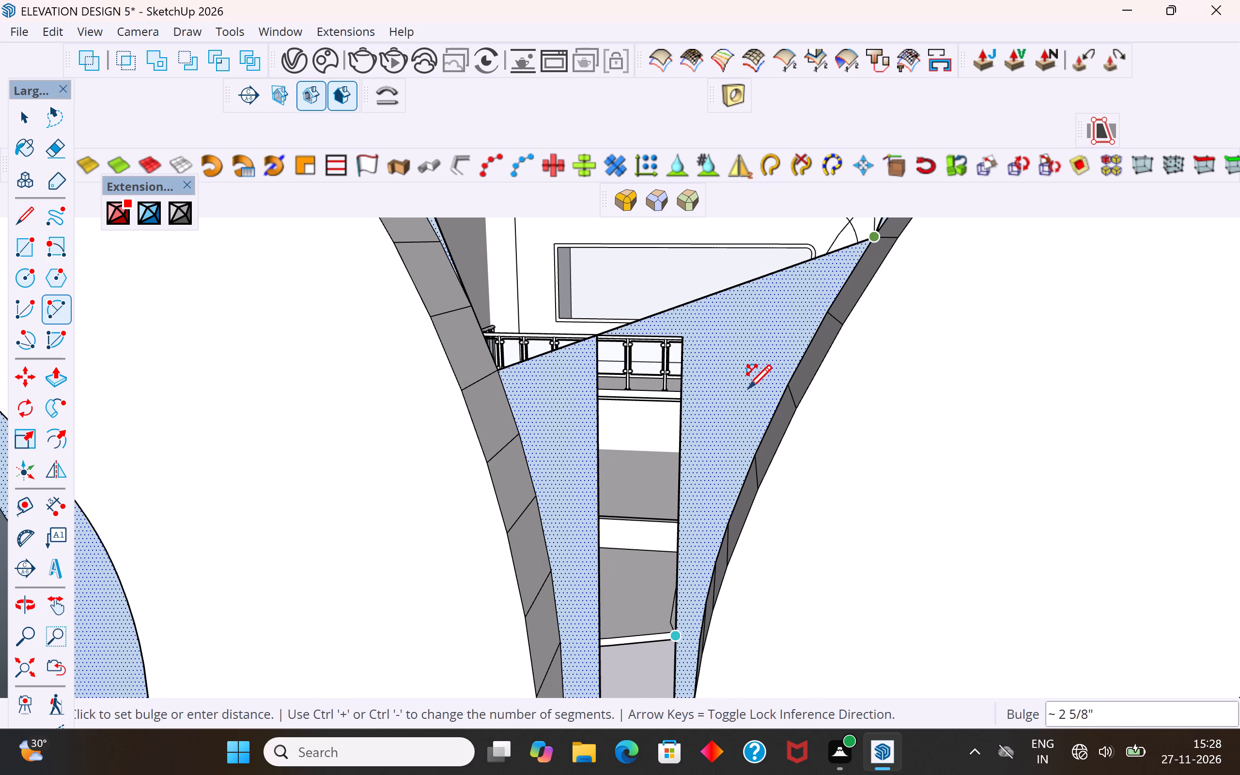
click(740, 403)
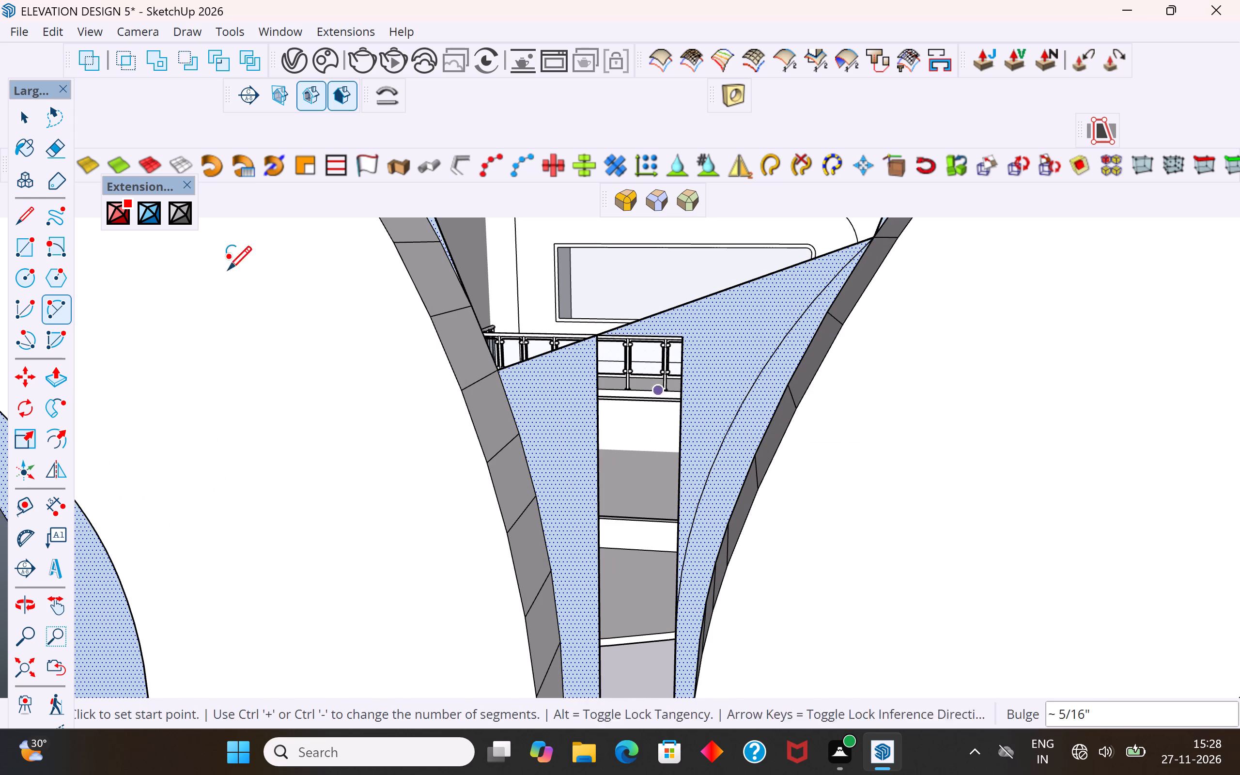
click(27, 122)
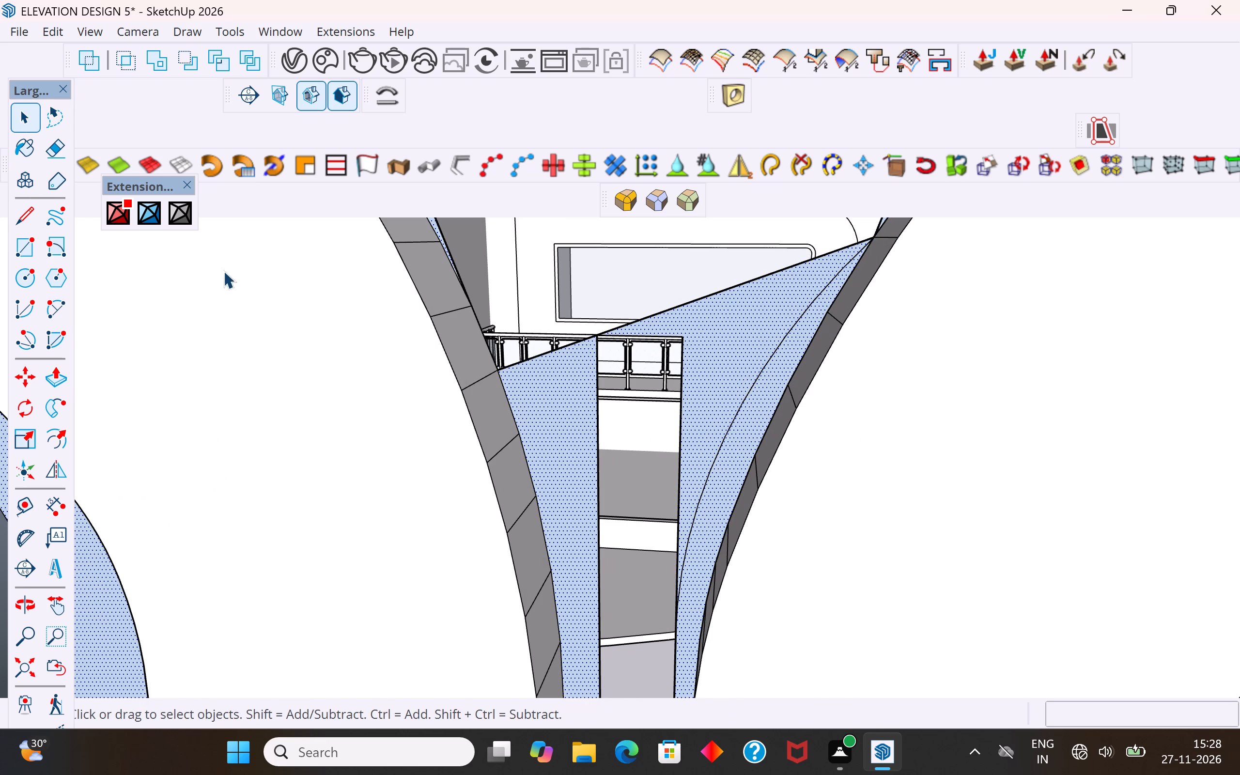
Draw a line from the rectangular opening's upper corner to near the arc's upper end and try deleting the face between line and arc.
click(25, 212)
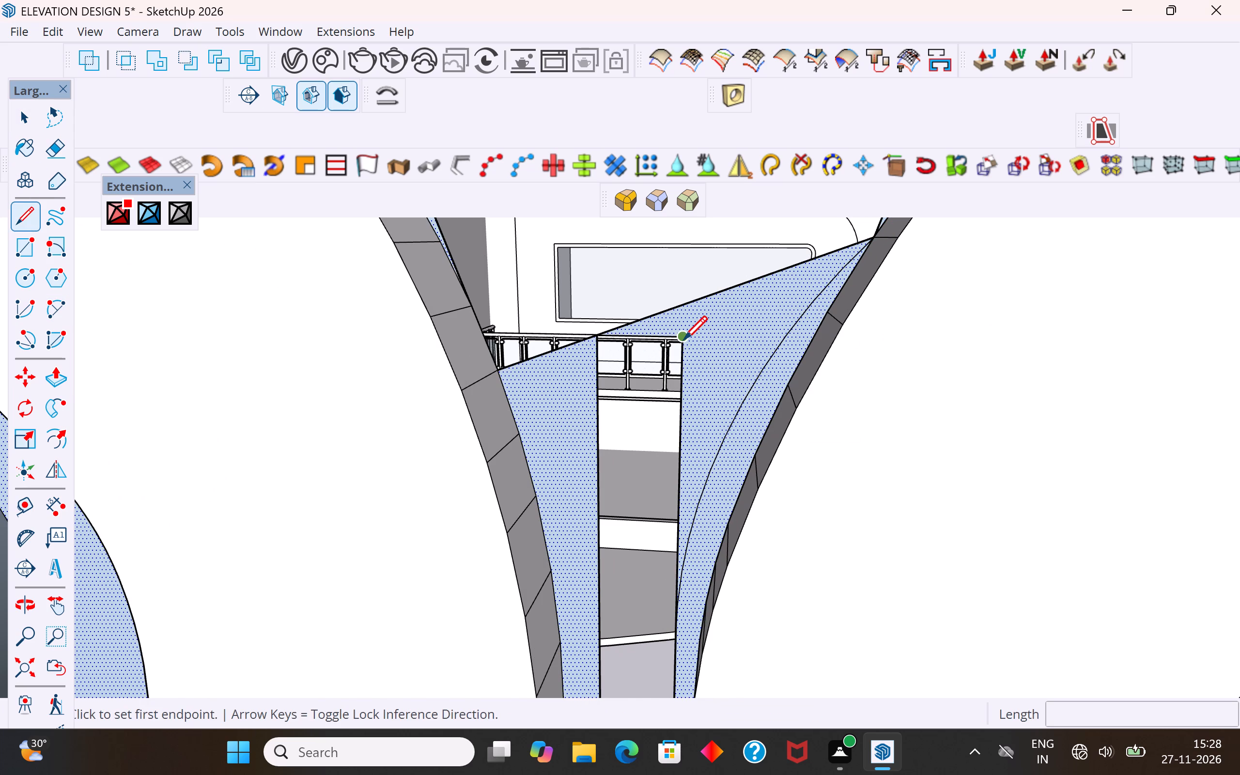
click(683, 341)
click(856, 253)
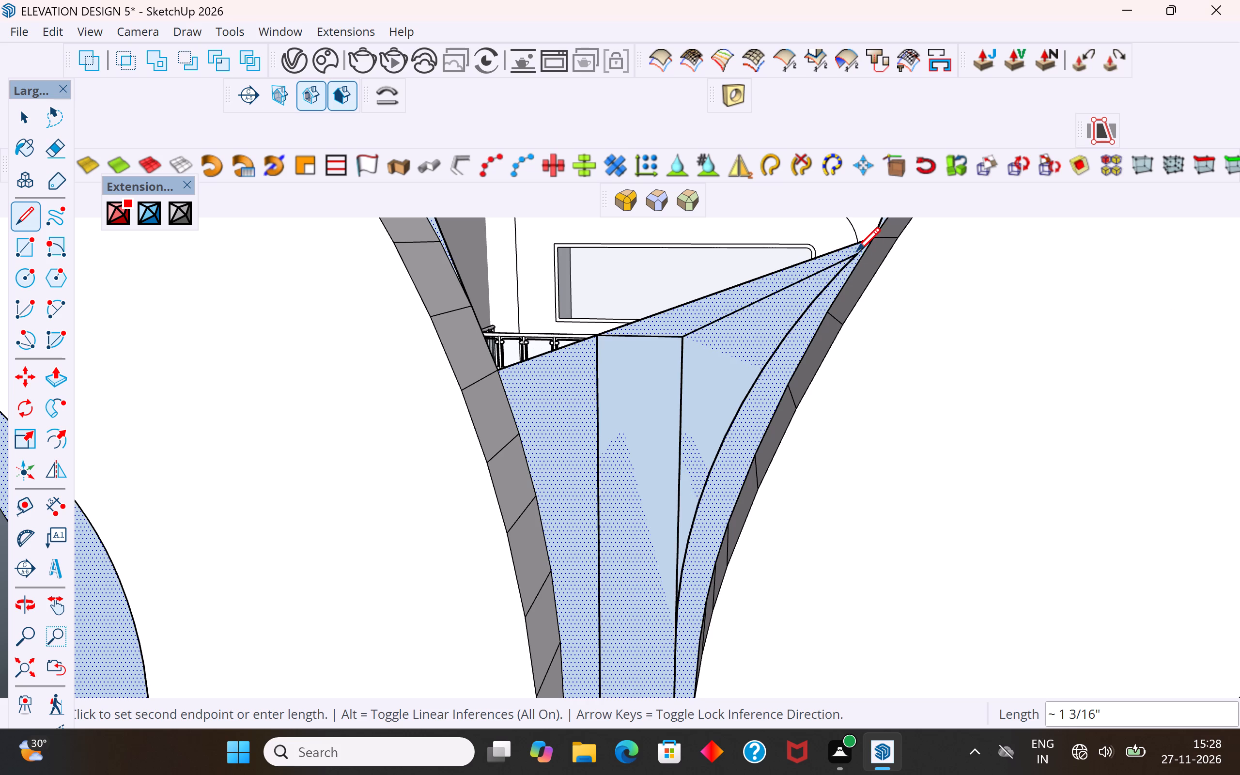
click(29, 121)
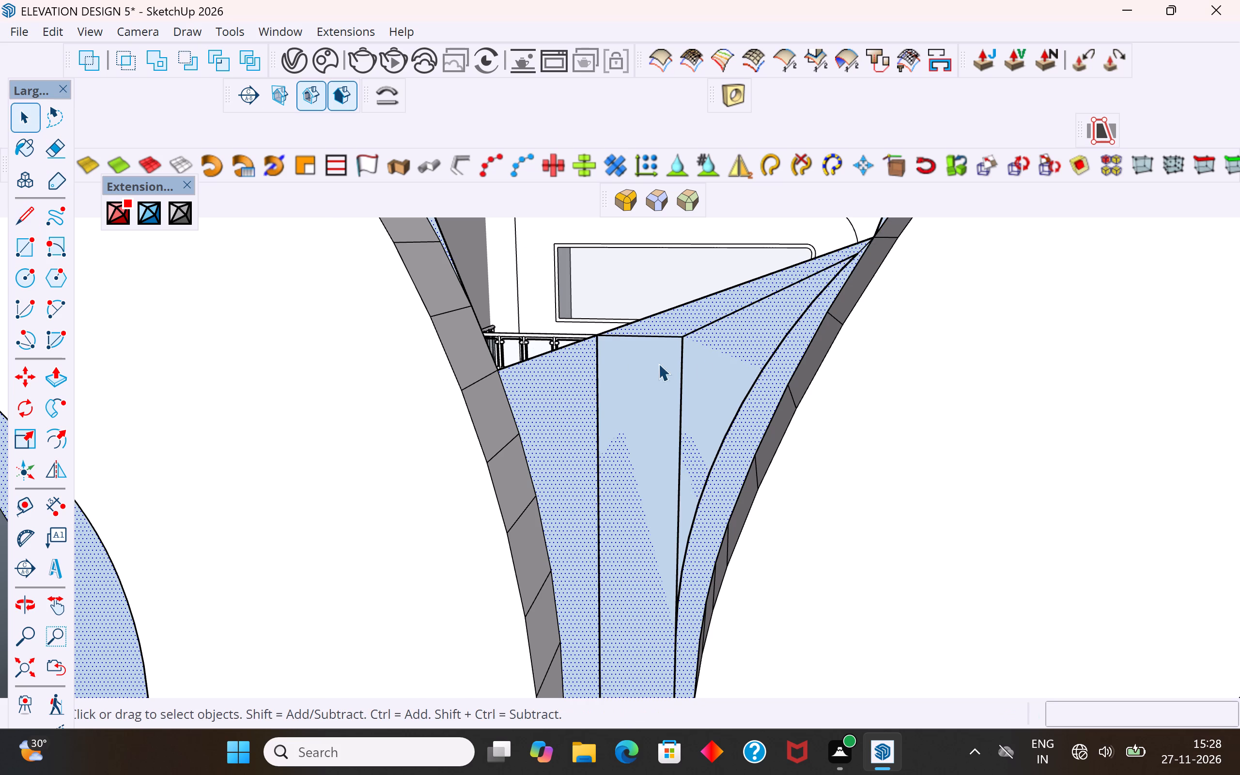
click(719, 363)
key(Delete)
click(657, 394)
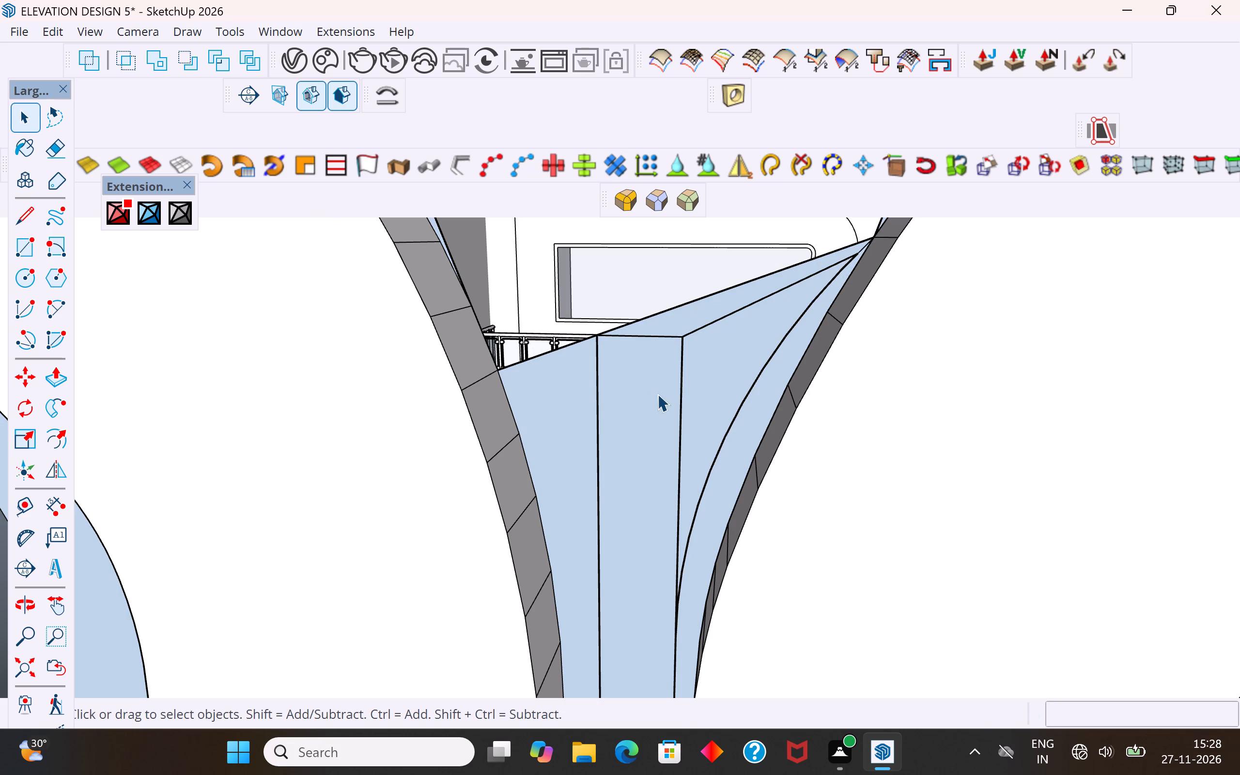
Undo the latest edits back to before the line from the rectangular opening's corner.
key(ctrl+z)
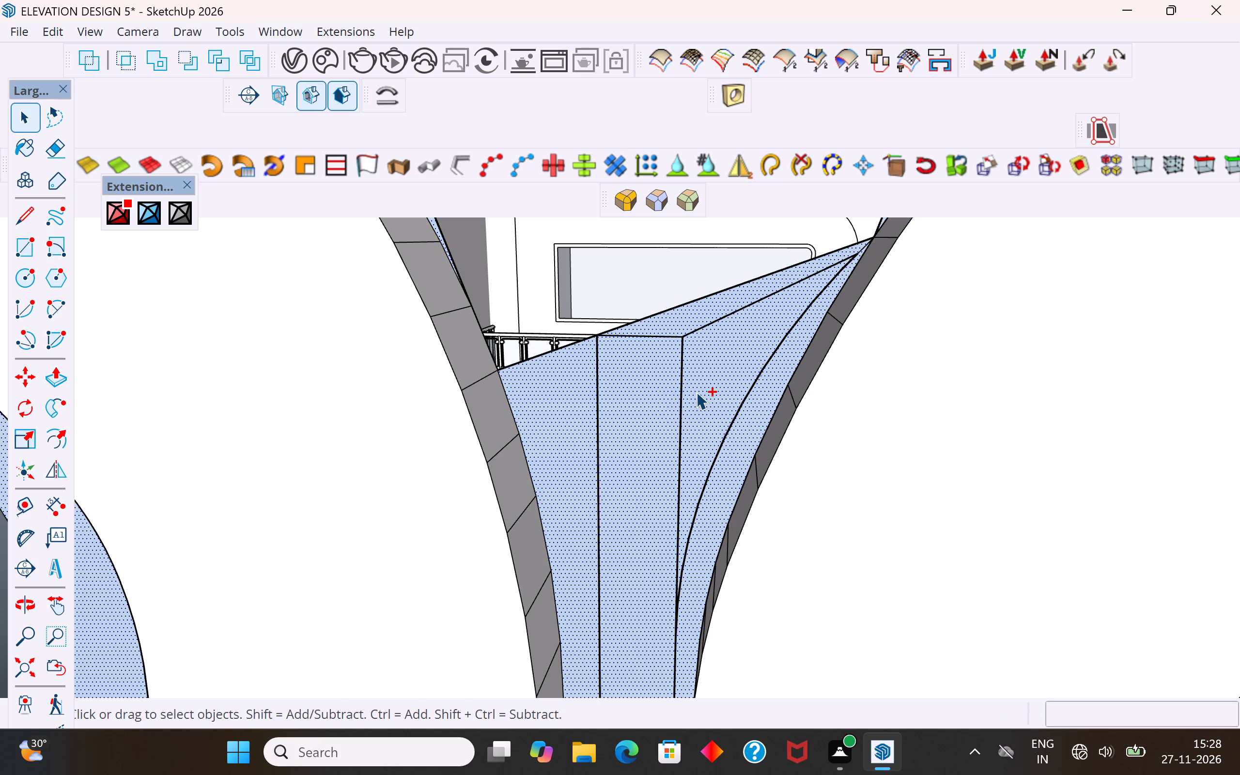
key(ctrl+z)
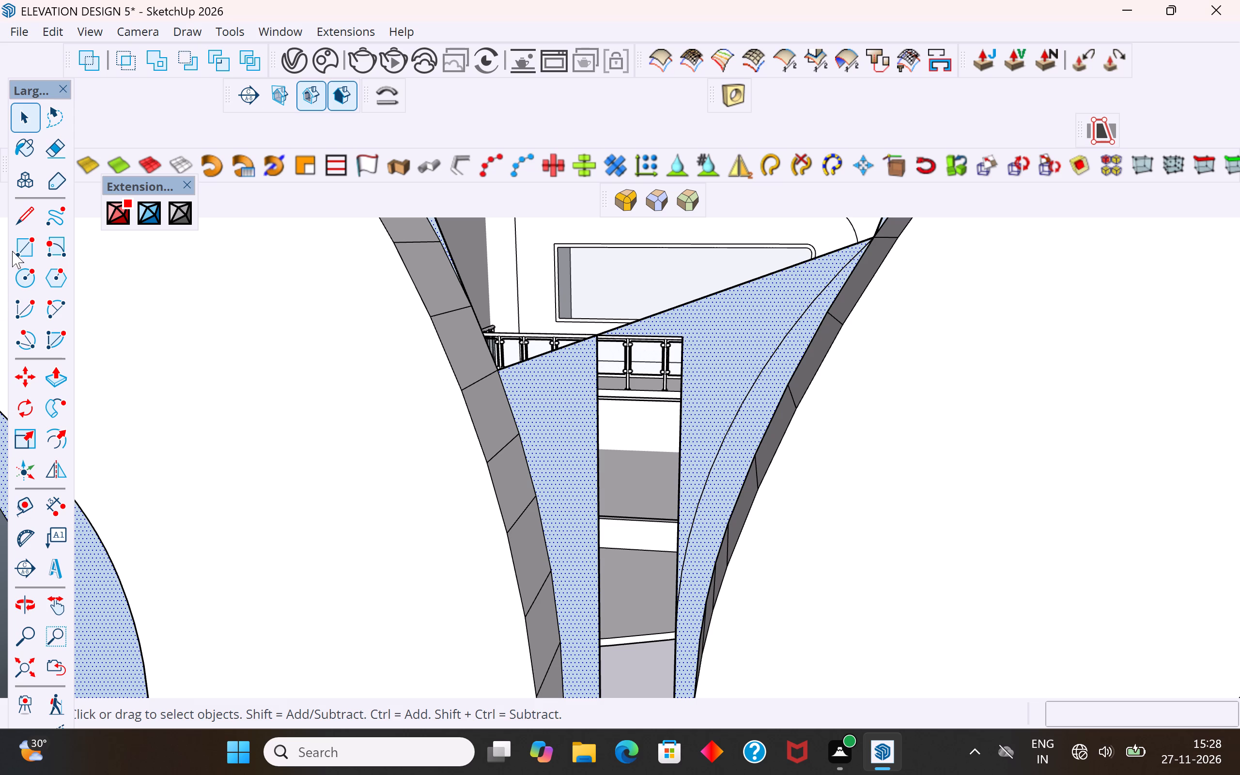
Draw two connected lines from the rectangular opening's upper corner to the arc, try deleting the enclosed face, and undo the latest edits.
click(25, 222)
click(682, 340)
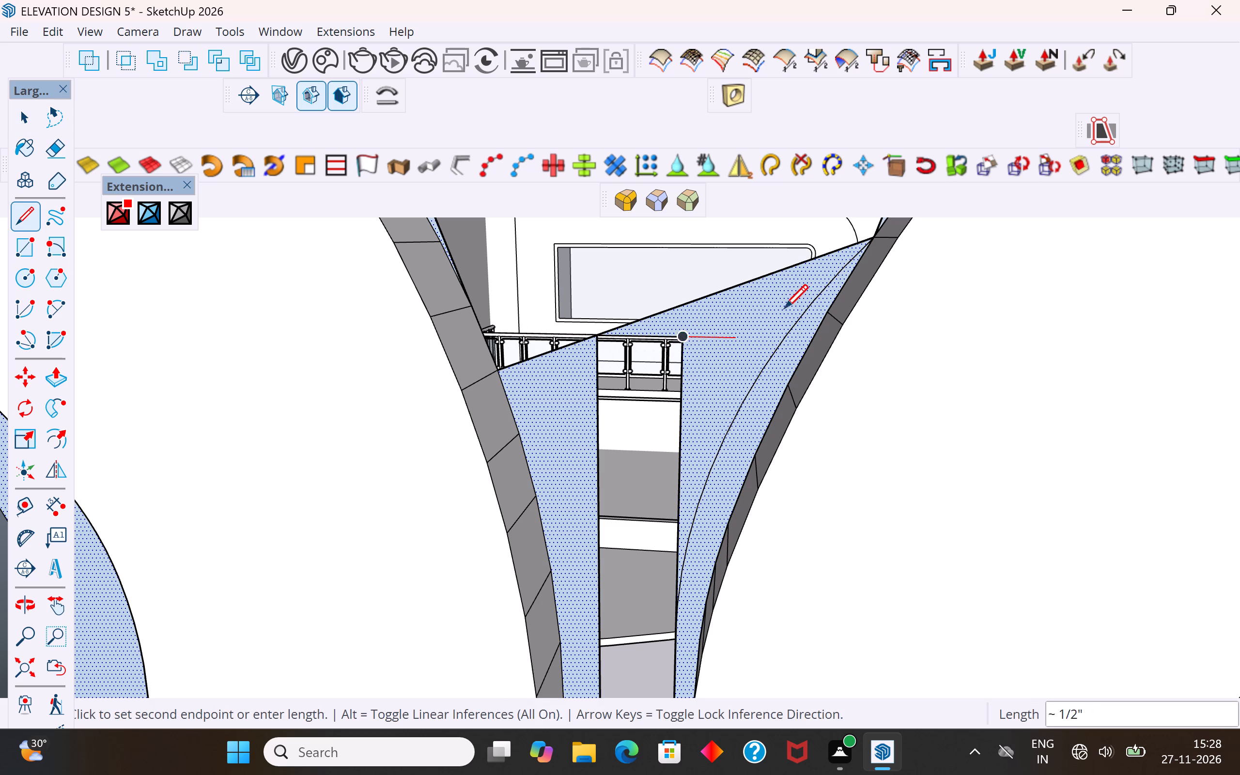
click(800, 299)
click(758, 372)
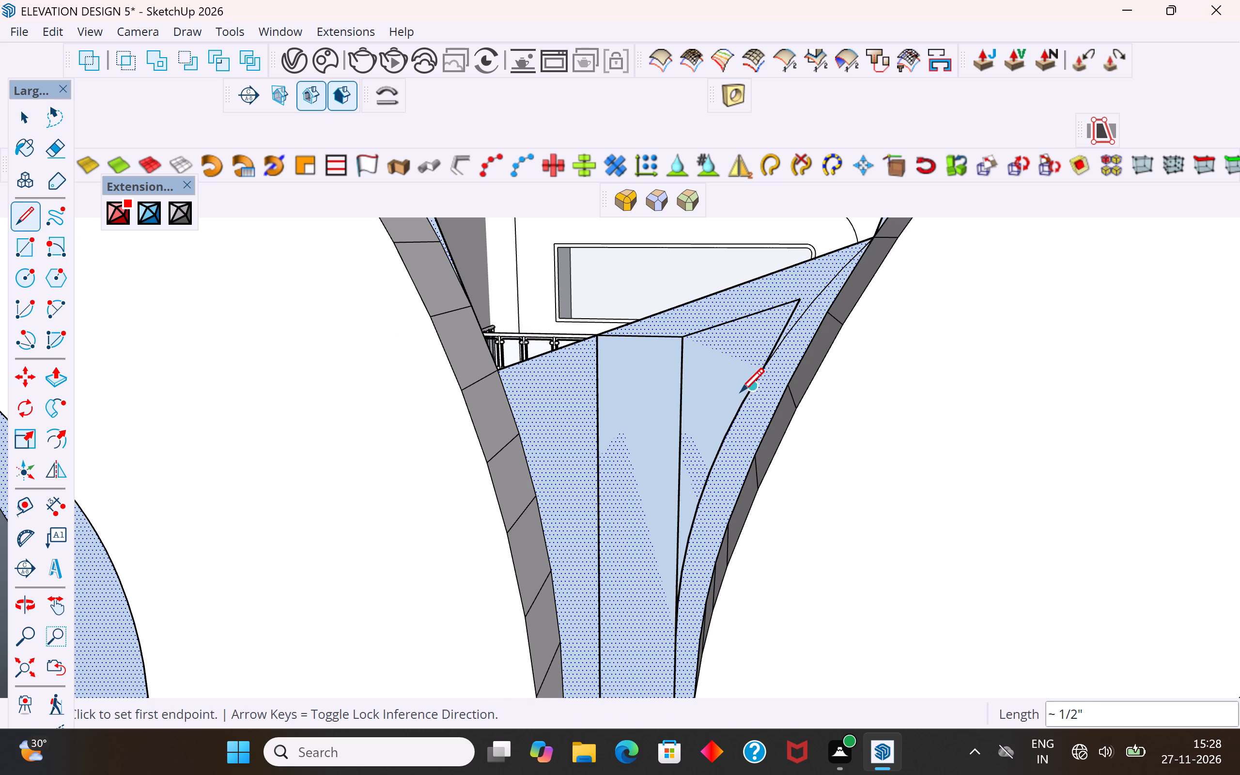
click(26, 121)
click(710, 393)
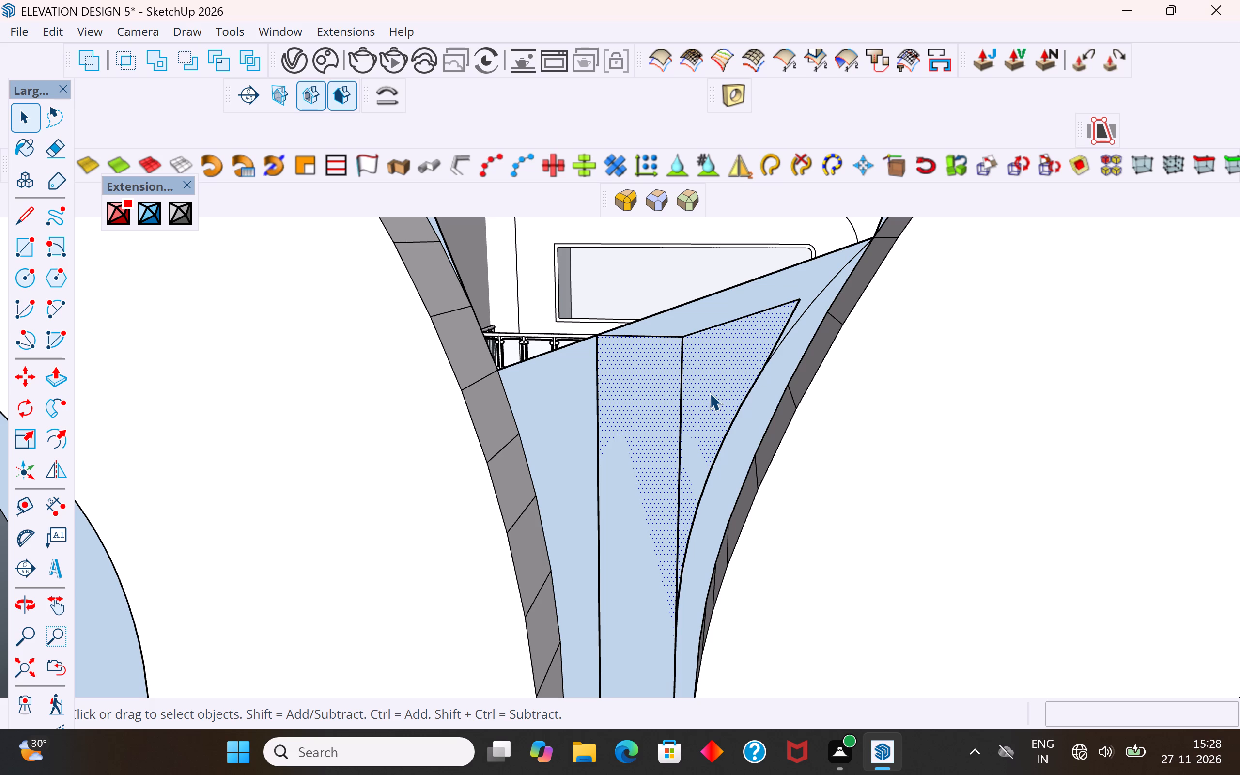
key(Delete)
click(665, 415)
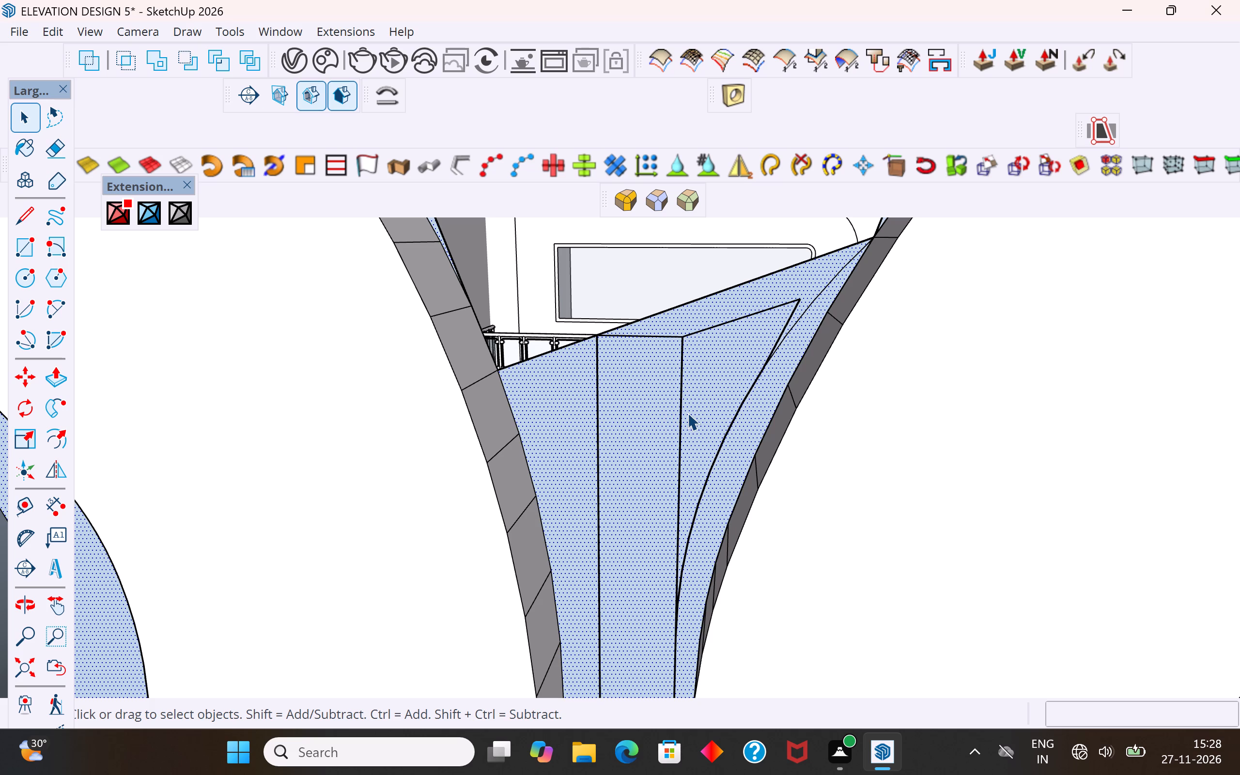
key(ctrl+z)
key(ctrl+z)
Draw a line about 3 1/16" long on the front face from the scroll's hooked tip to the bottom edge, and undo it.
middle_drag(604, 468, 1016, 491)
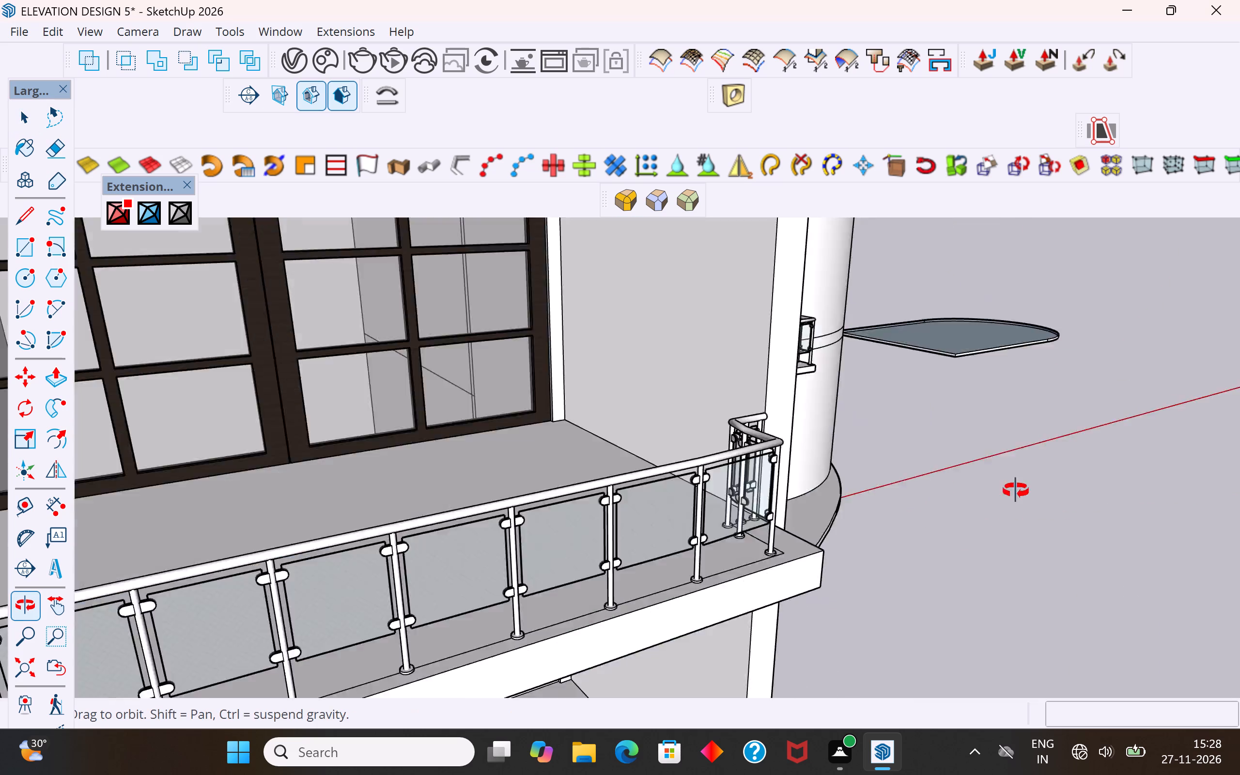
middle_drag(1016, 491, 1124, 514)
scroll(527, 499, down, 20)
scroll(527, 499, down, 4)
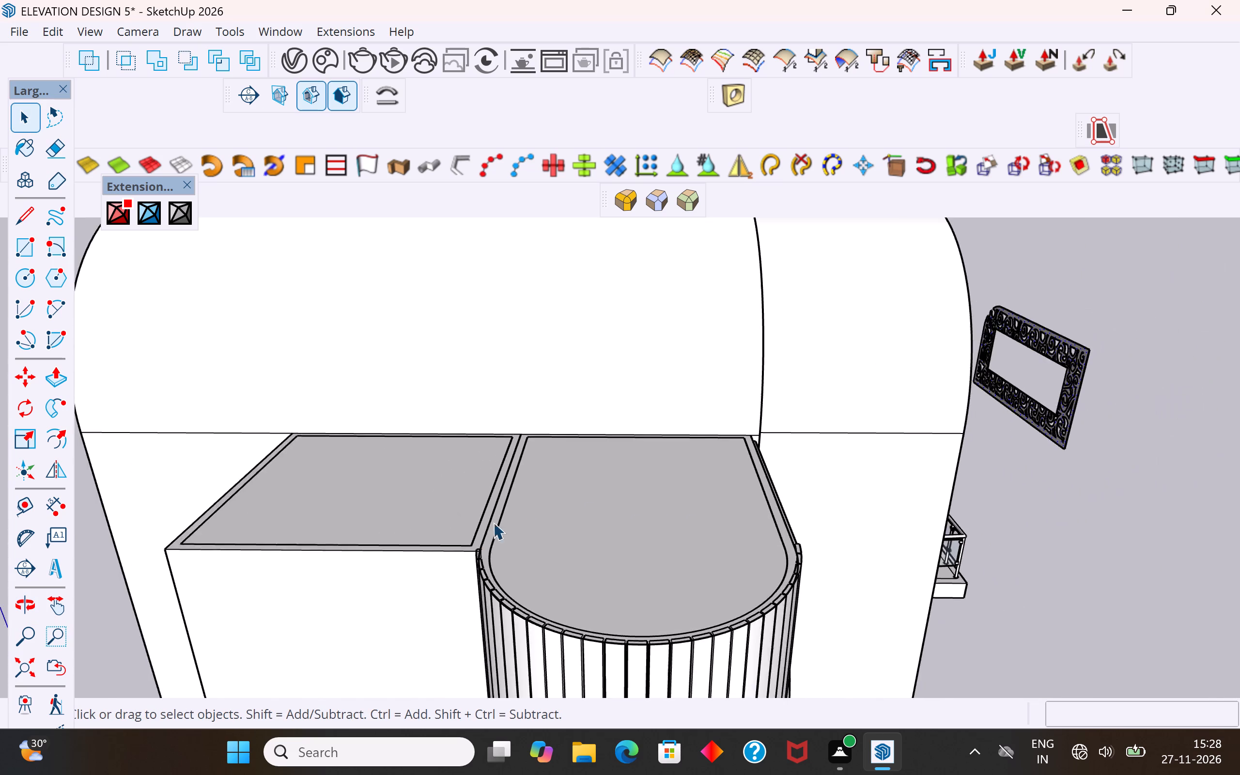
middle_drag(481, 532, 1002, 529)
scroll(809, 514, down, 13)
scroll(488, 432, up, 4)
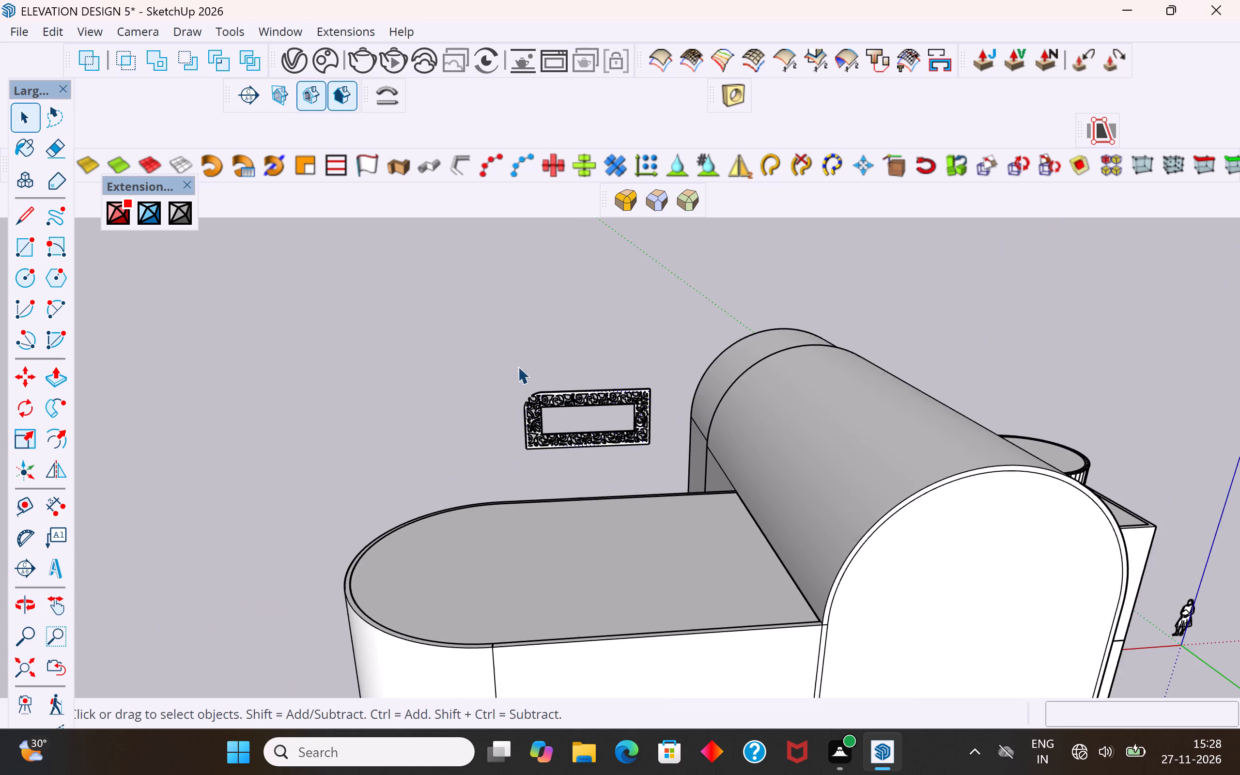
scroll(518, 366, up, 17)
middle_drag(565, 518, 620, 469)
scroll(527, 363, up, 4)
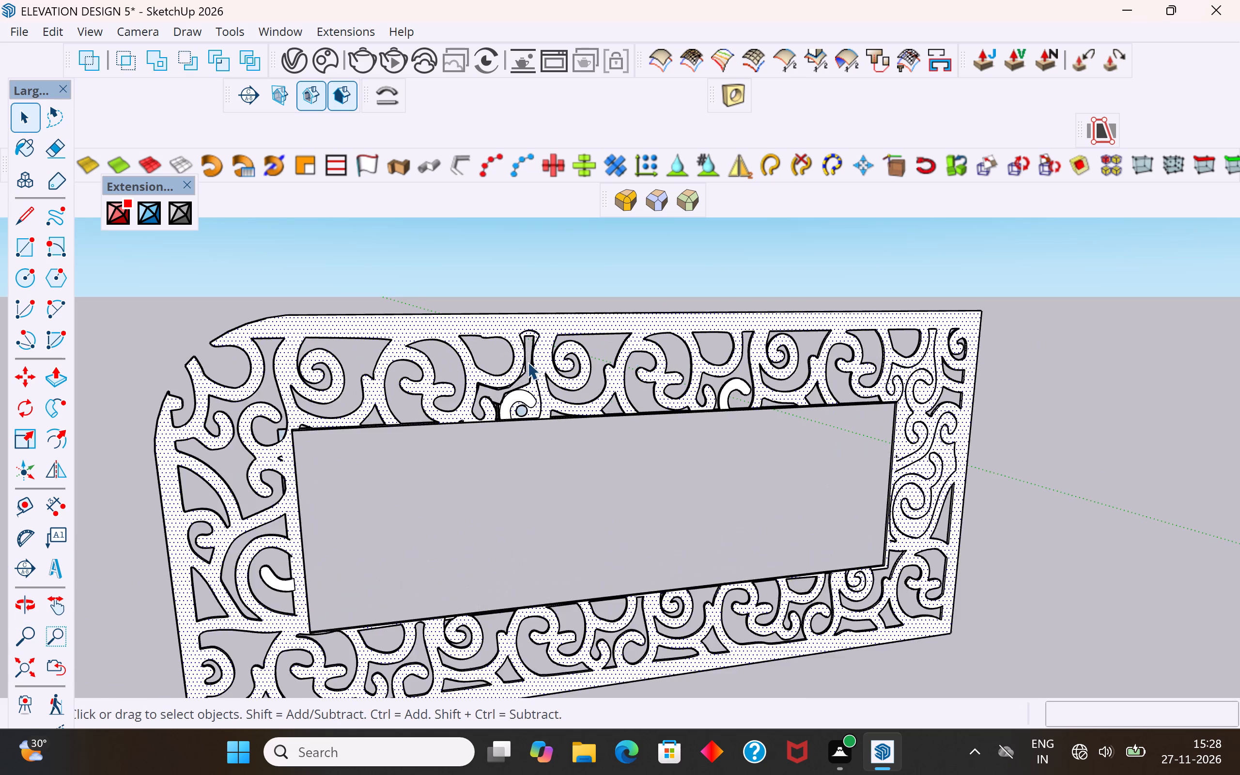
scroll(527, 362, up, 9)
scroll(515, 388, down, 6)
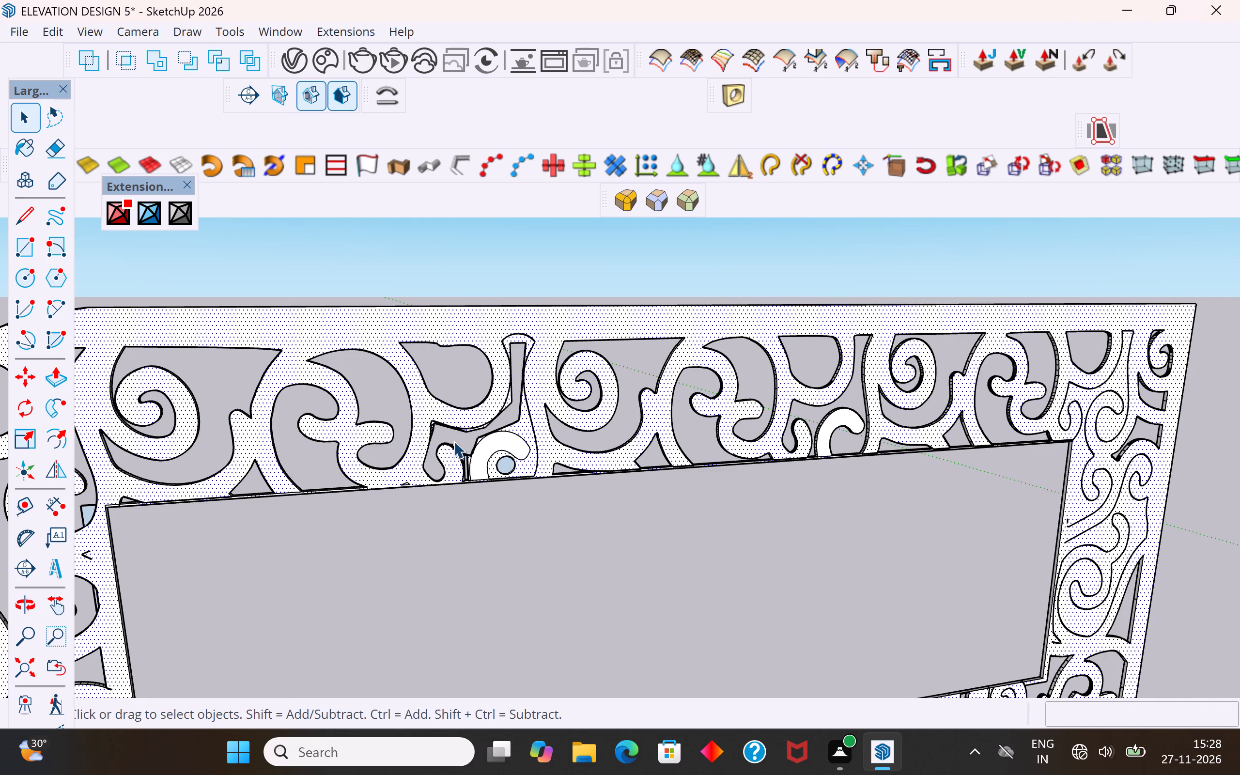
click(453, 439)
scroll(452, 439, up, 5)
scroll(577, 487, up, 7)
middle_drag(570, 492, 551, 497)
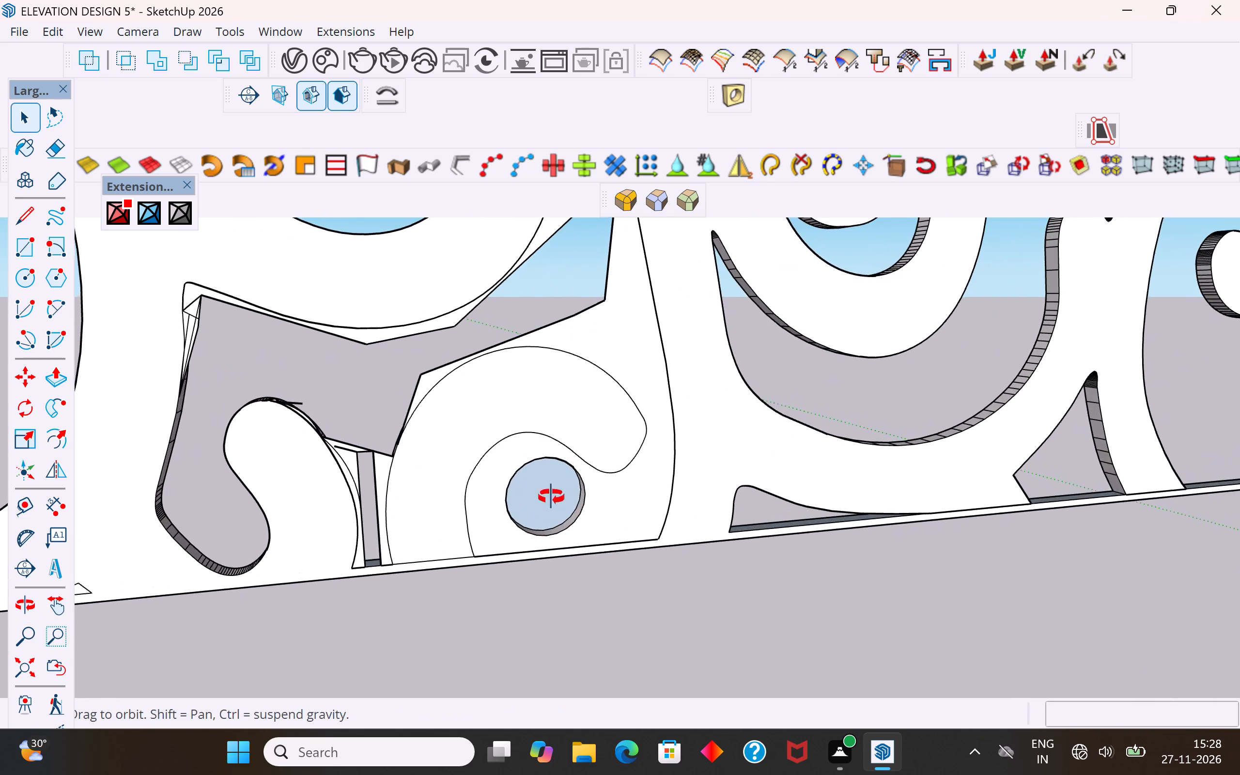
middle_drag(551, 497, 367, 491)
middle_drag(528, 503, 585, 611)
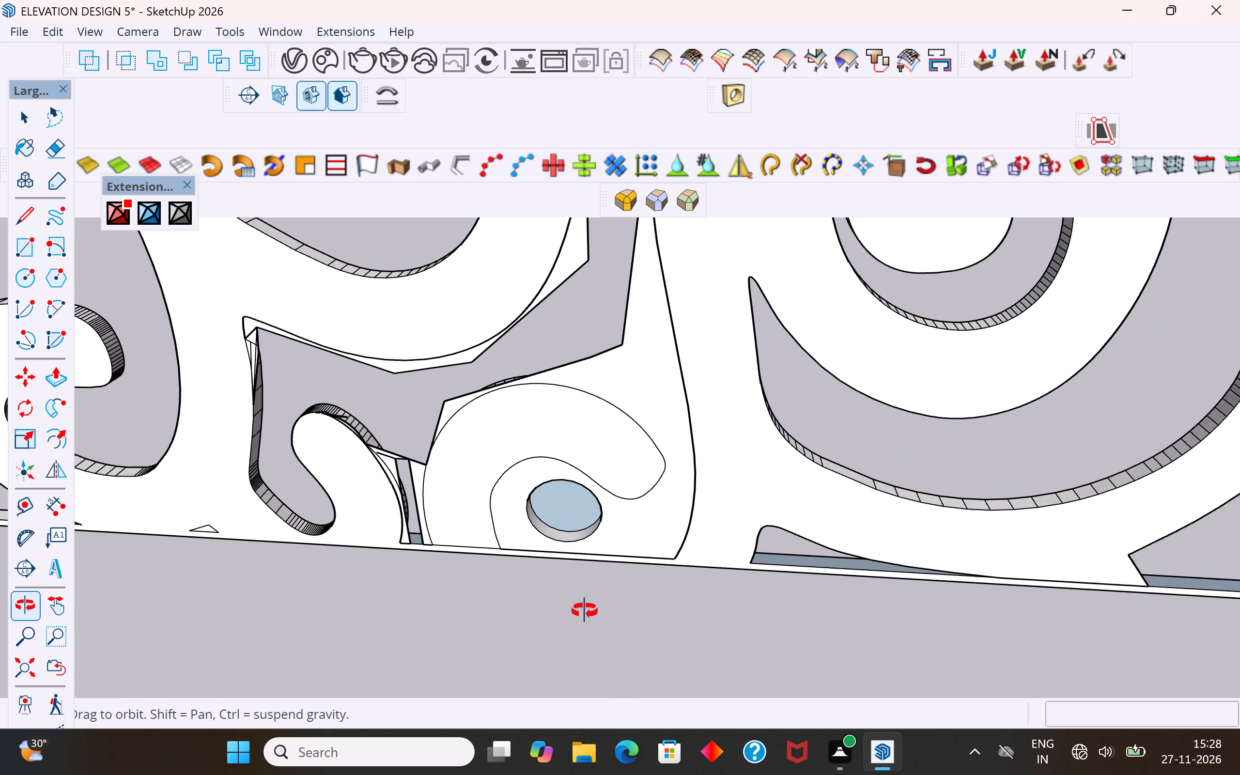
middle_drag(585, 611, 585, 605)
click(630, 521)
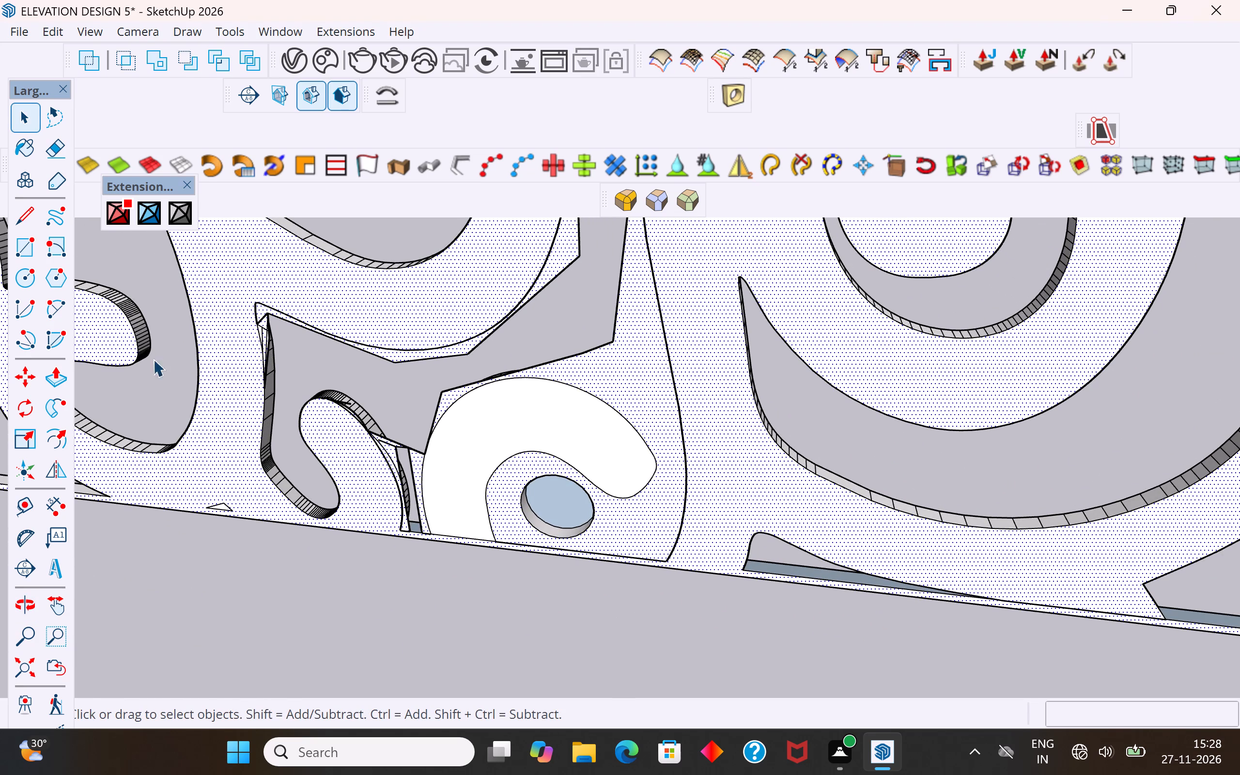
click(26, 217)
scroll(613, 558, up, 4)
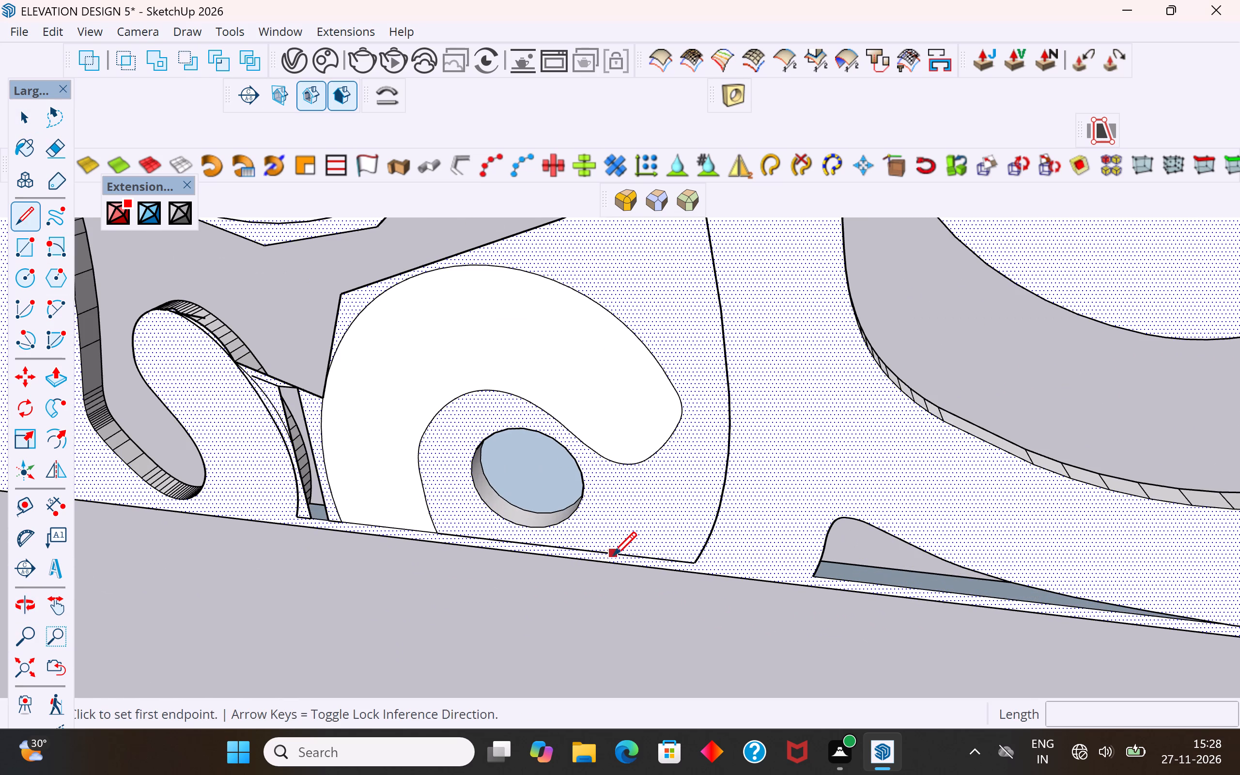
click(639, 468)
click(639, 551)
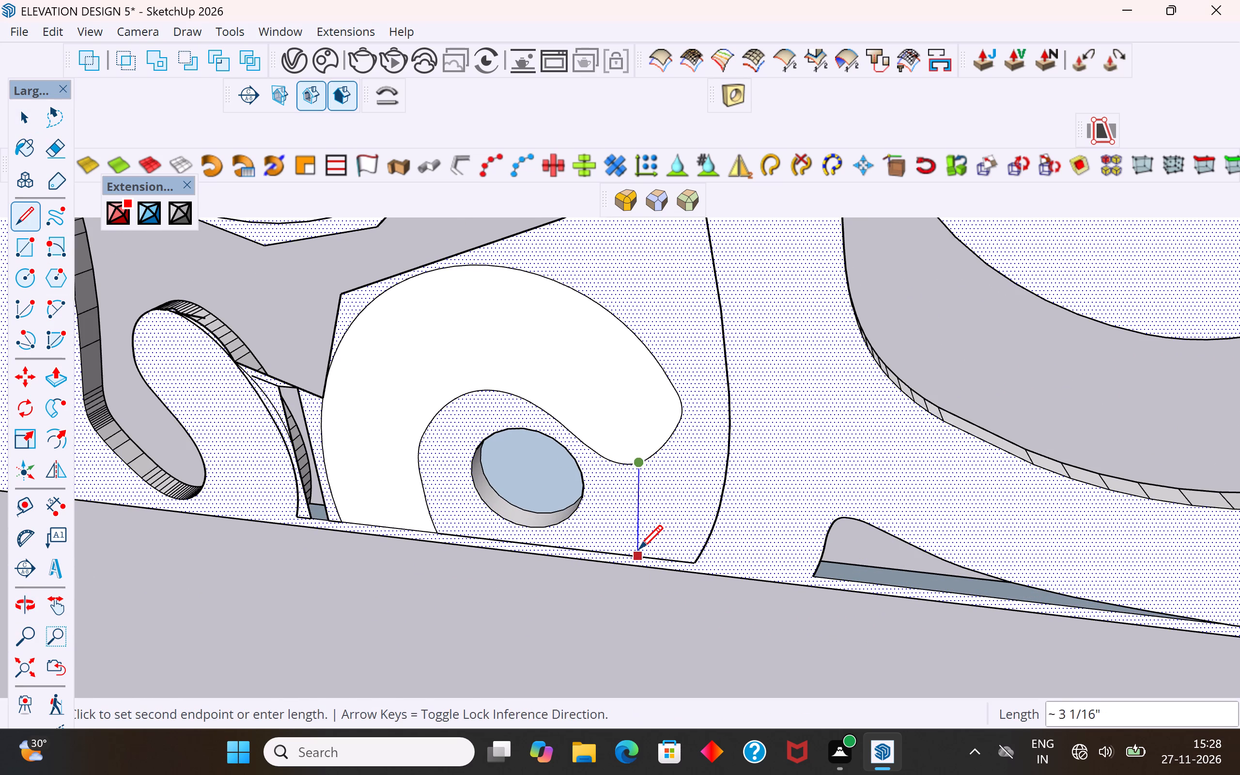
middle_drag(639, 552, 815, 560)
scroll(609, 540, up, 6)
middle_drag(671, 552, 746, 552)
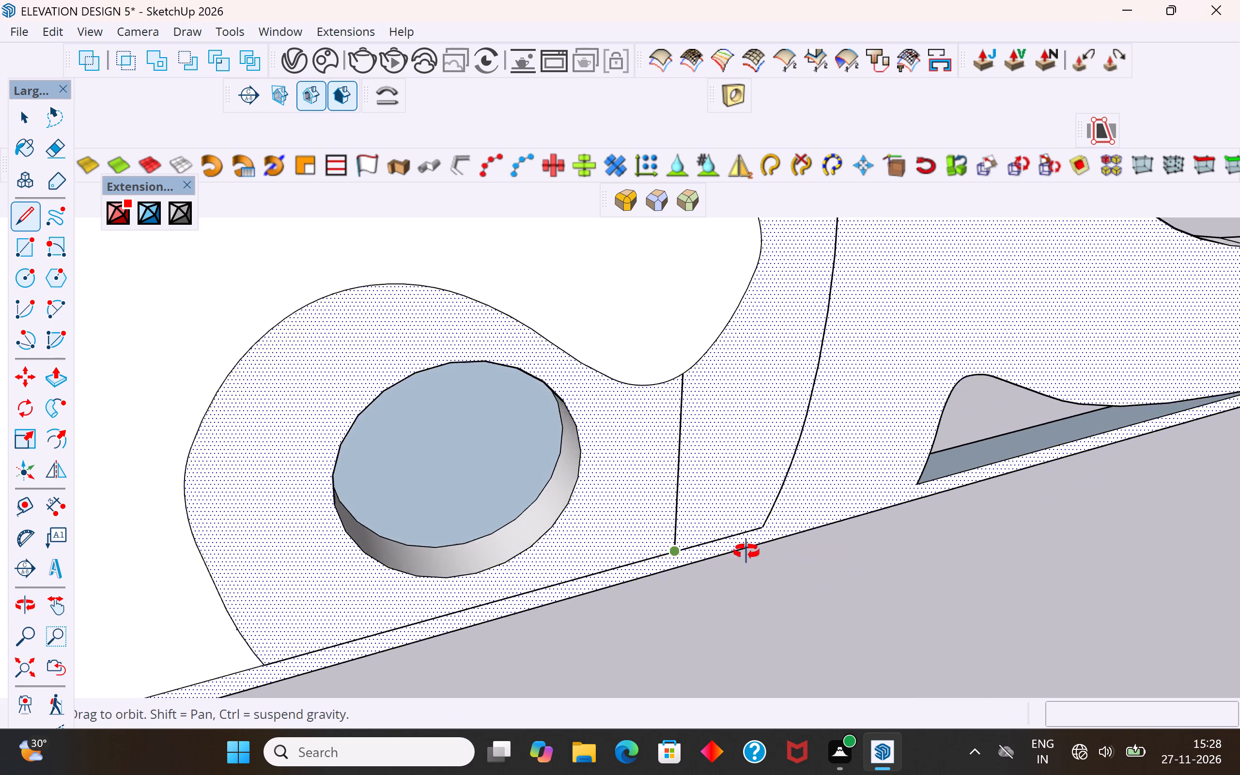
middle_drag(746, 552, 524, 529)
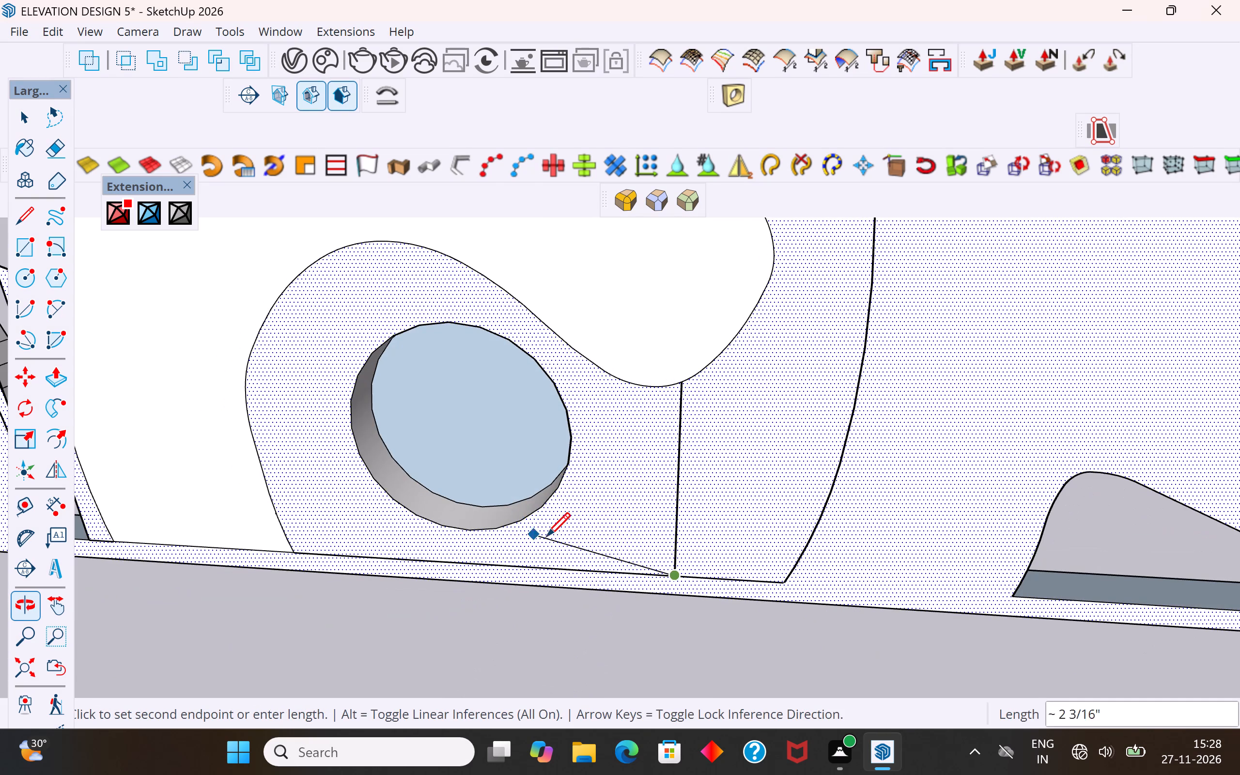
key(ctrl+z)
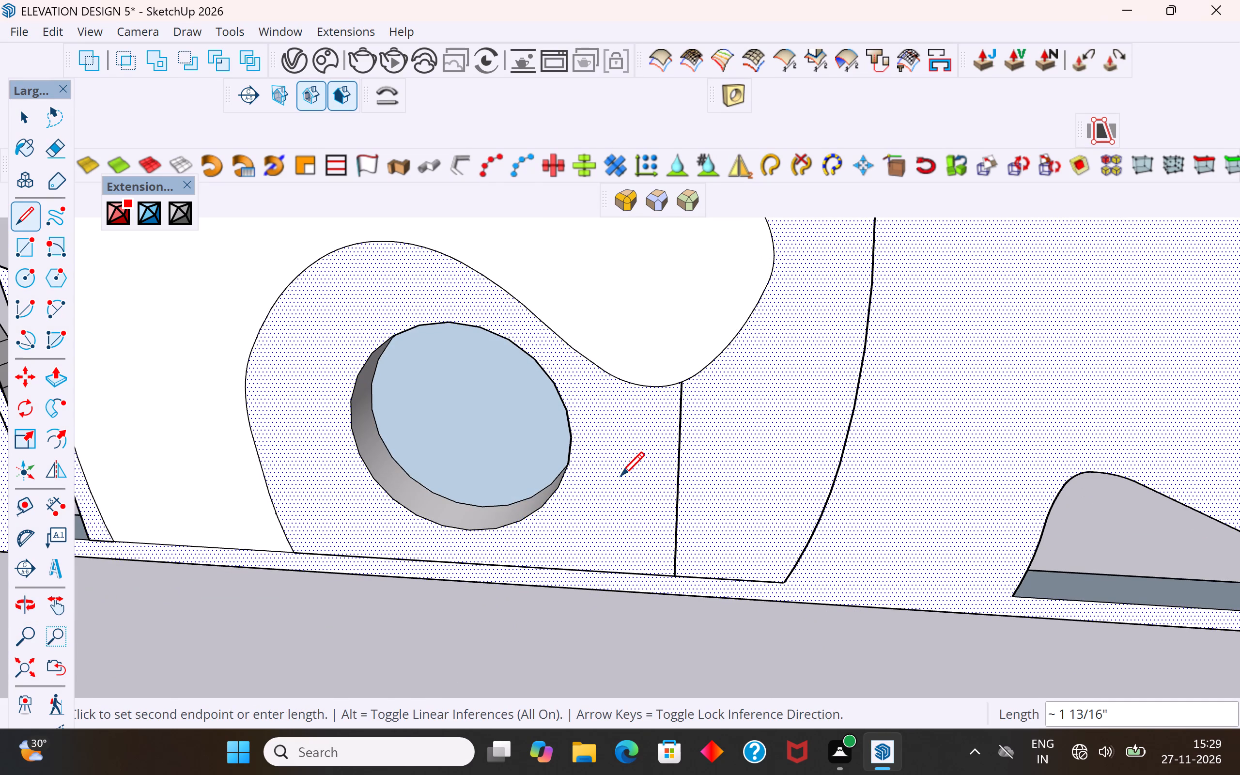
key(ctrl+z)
Draw three connected lines around the circular recess, from the scroll's inner lower corner to its hooked tip, and delete the enclosed face.
click(291, 552)
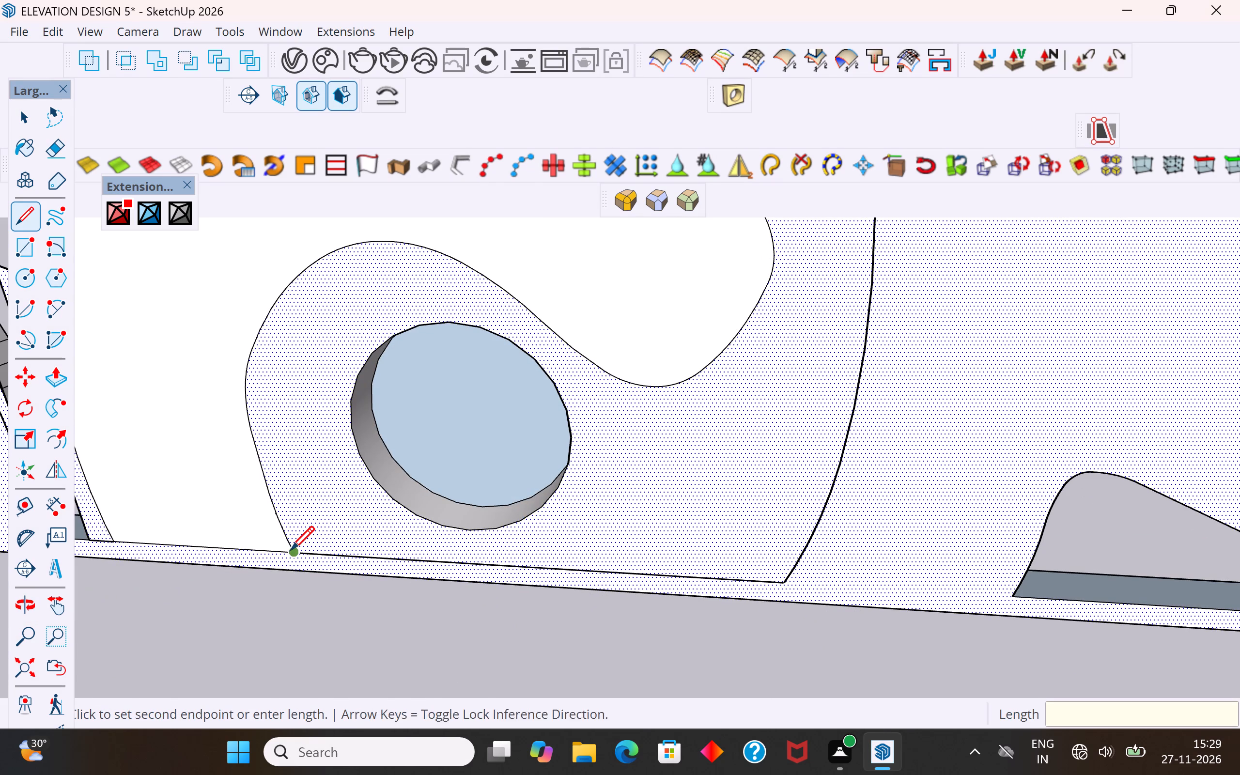
click(548, 536)
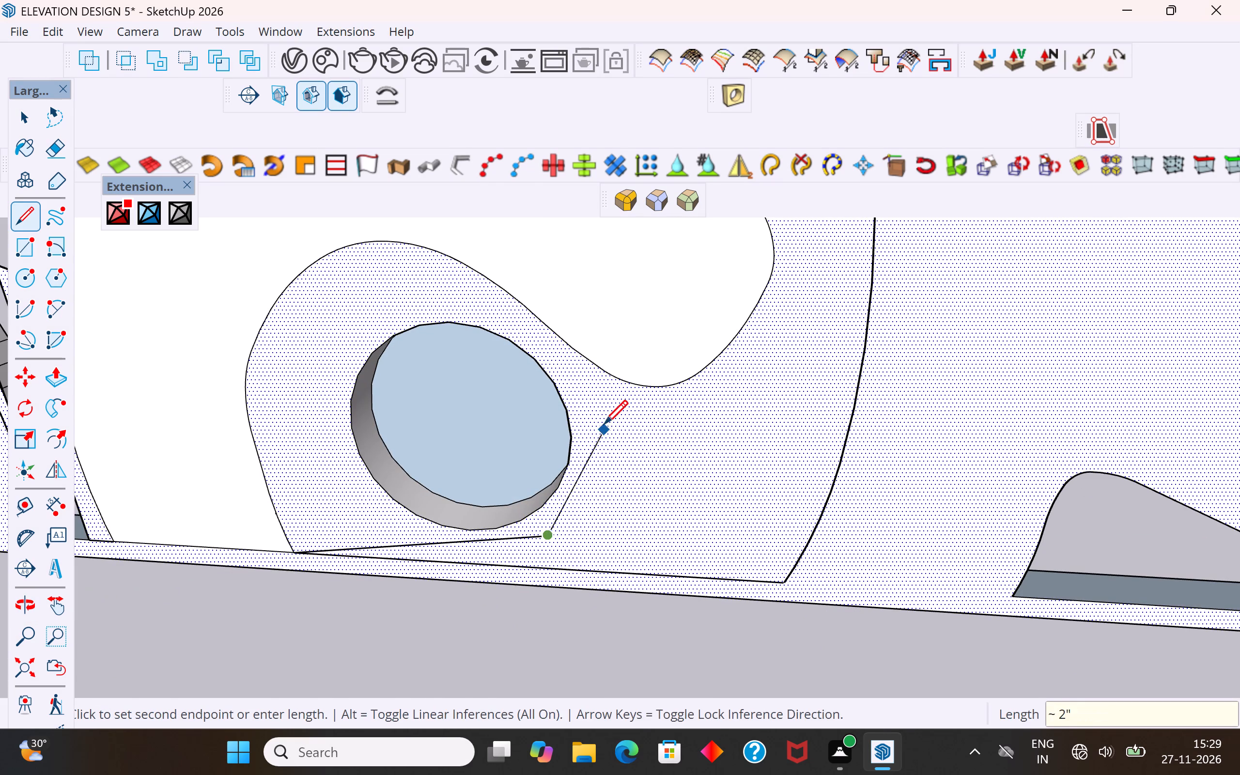
click(604, 425)
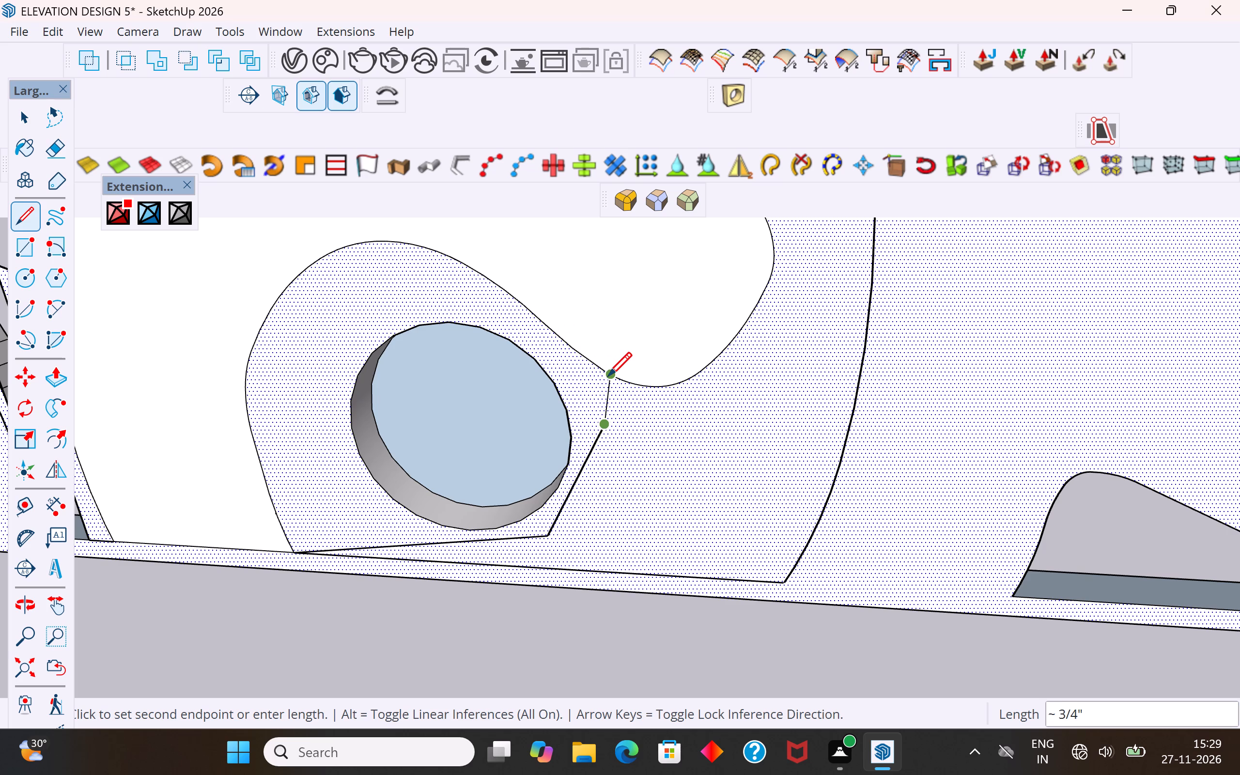
click(608, 378)
click(22, 115)
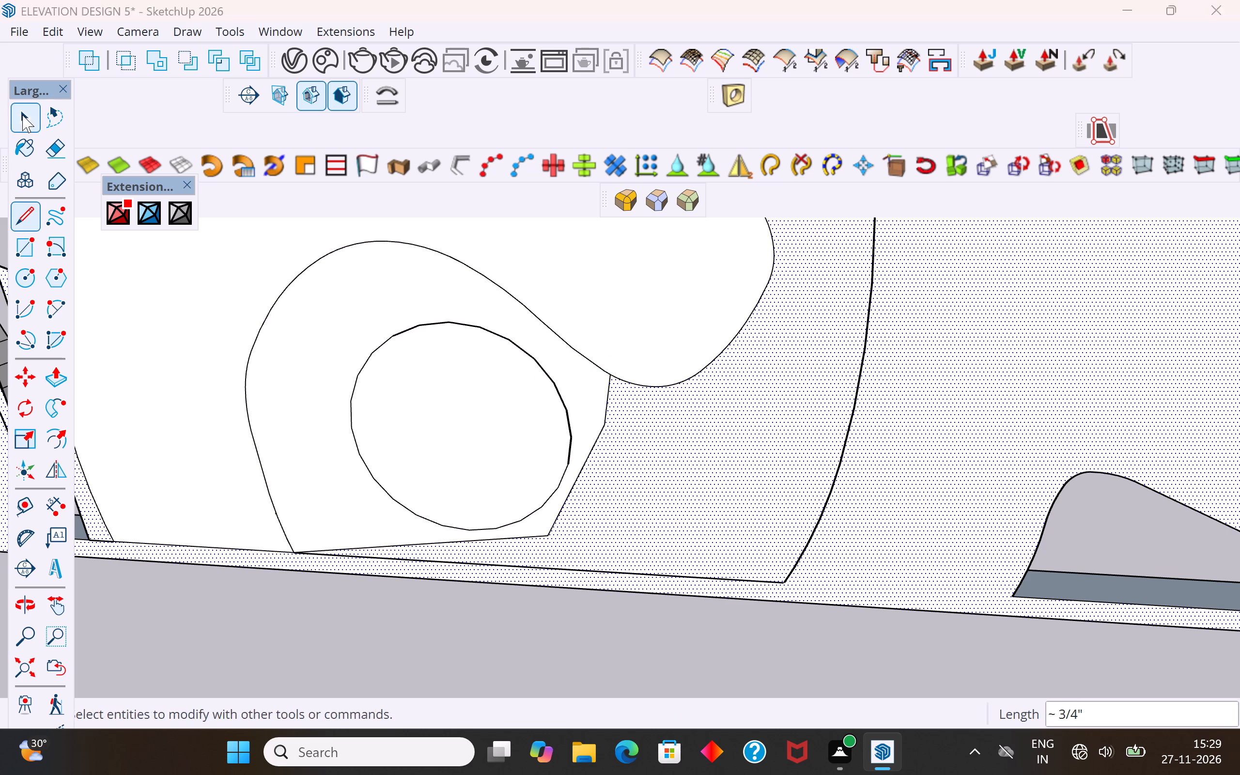
click(320, 311)
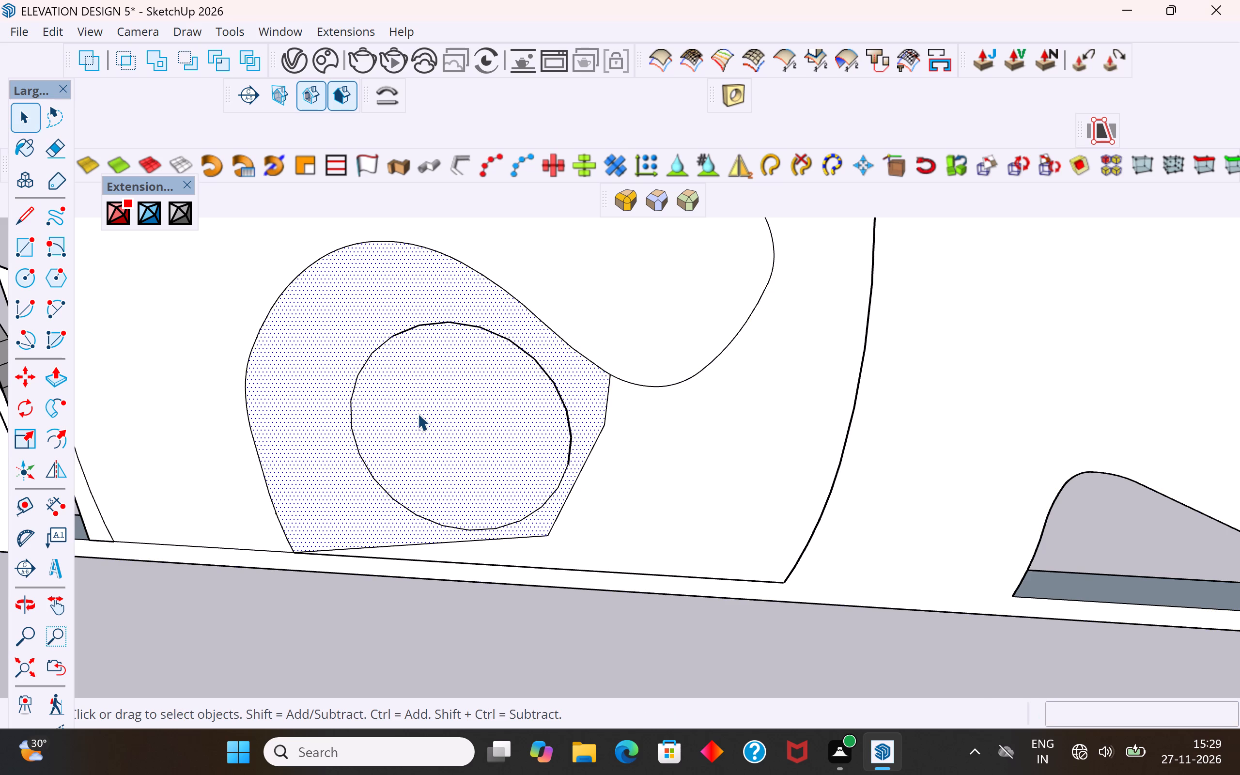
key(Delete)
Delete the circular face that fills the end of the round recess inside the scroll.
middle_drag(374, 470, 1065, 421)
middle_drag(616, 462, 790, 422)
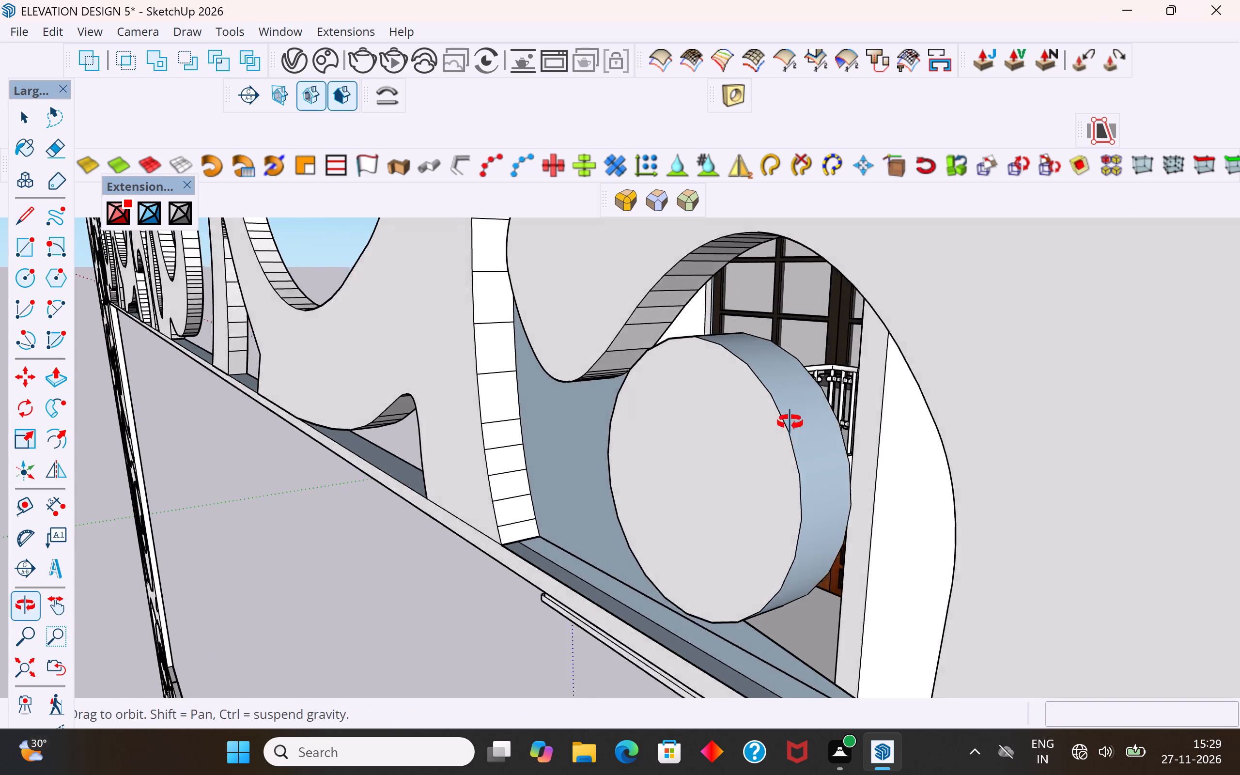
middle_drag(790, 422, 890, 459)
scroll(888, 457, up, 1)
scroll(612, 446, down, 11)
middle_drag(773, 418, 42, 474)
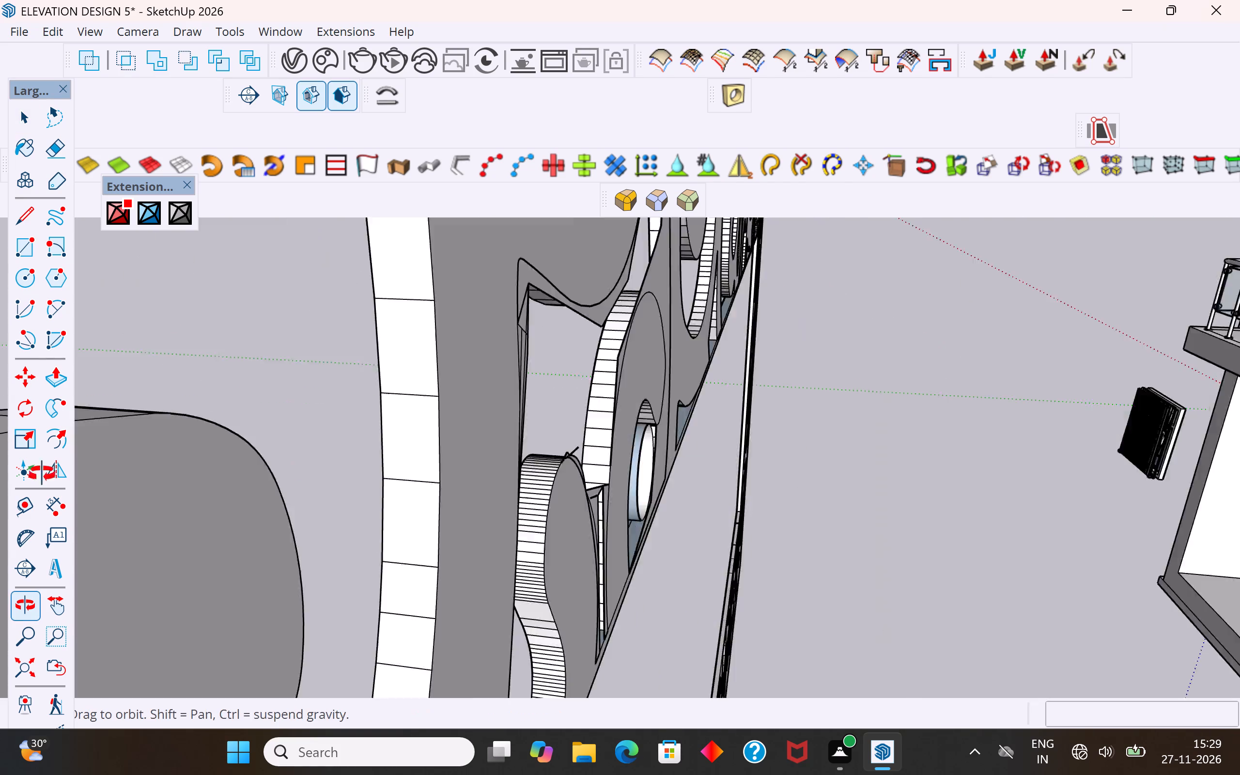
middle_drag(42, 474, 21, 476)
middle_drag(518, 466, 379, 373)
scroll(588, 488, up, 6)
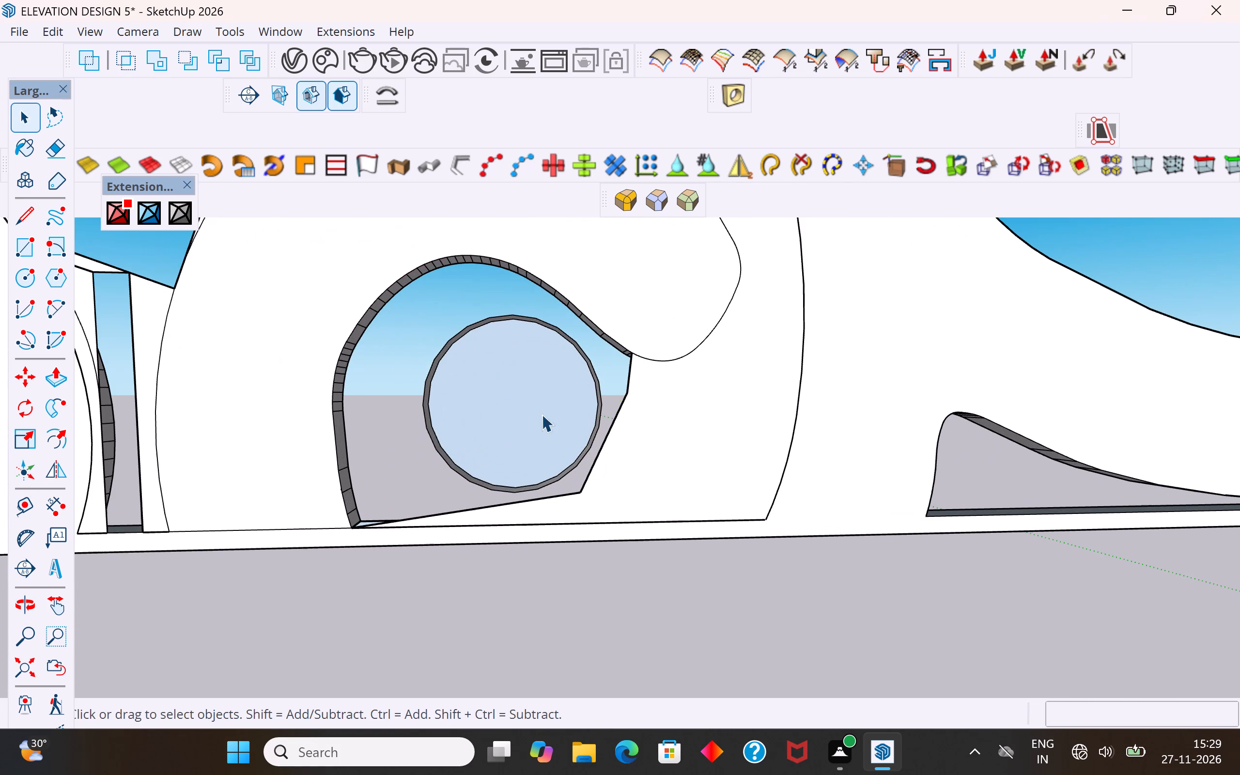
click(542, 414)
key(Delete)
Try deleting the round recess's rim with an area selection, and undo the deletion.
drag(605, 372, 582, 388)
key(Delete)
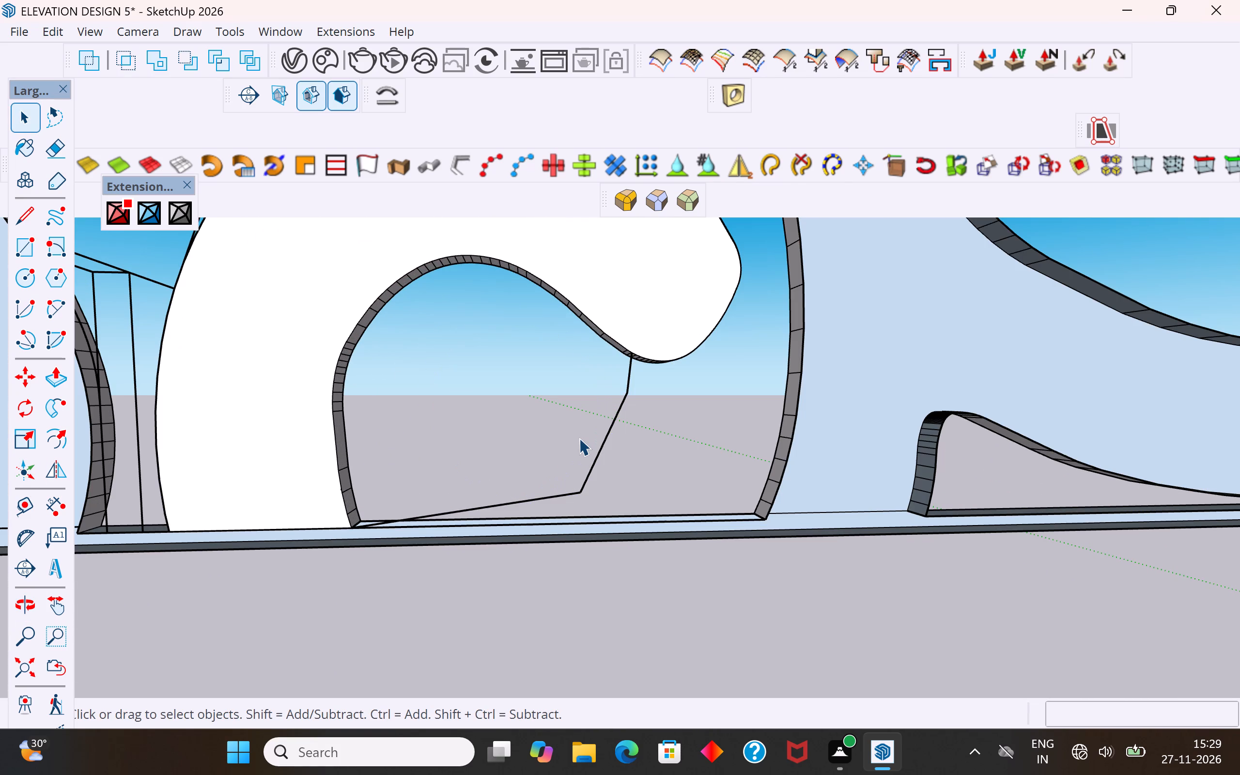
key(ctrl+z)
Delete the two leftover circular outlines of the round recess inside the new opening.
click(585, 460)
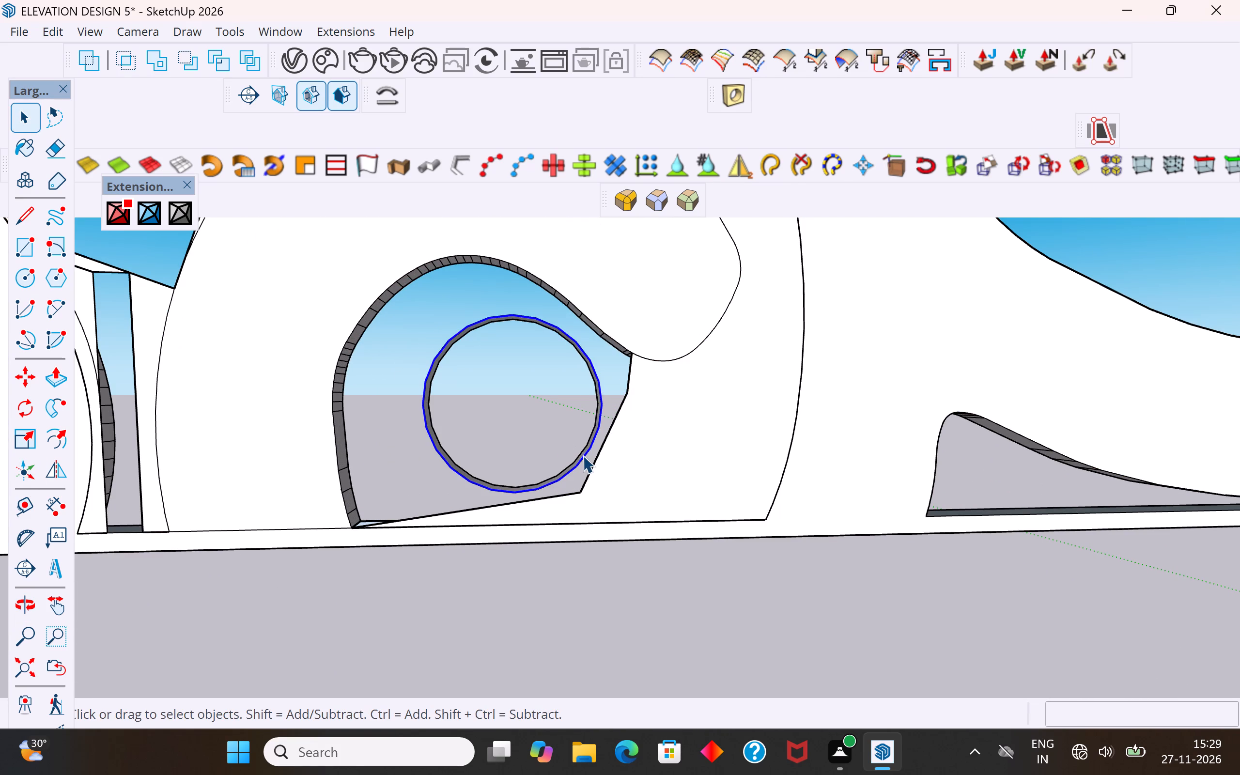
key(Delete)
click(585, 441)
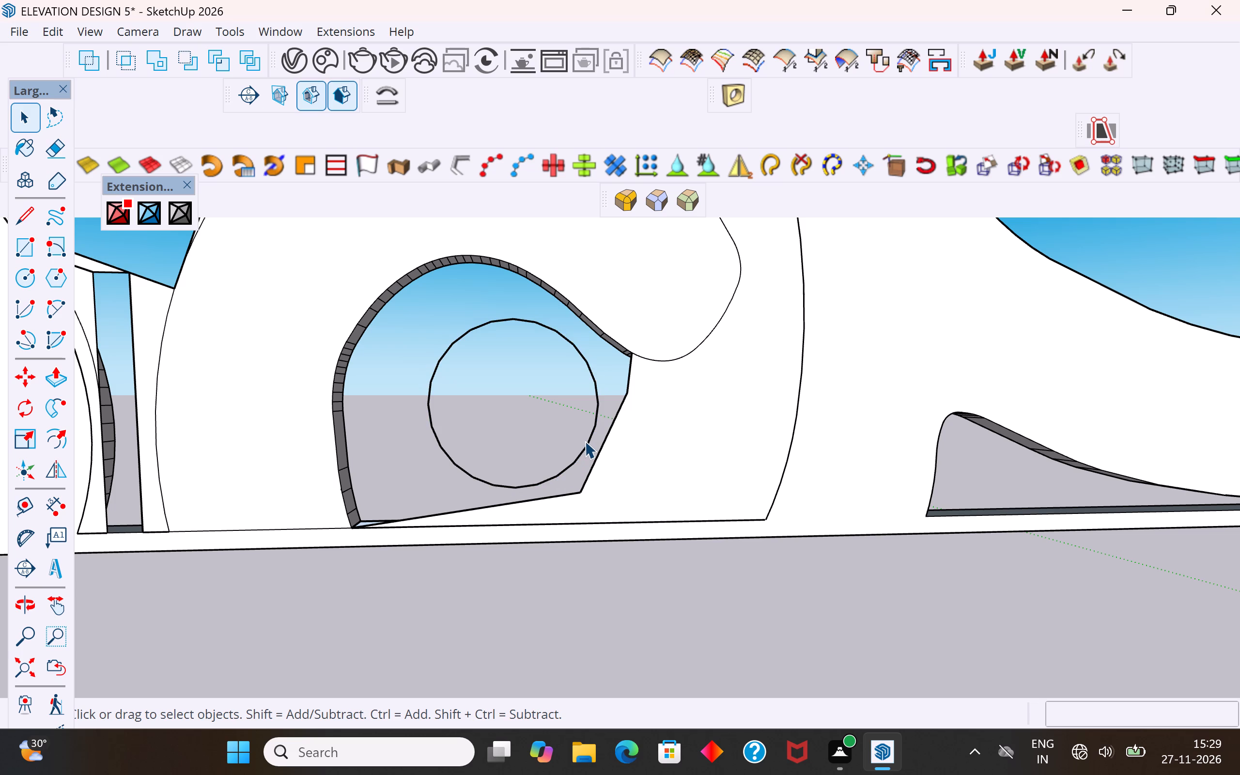
key(Delete)
click(574, 456)
click(578, 456)
key(Delete)
Draw two connected lines across the leftover face on the scroll recess's reverse side, from hooked tip to inner lower corner, and delete the enclosed face.
middle_drag(484, 491, 507, 497)
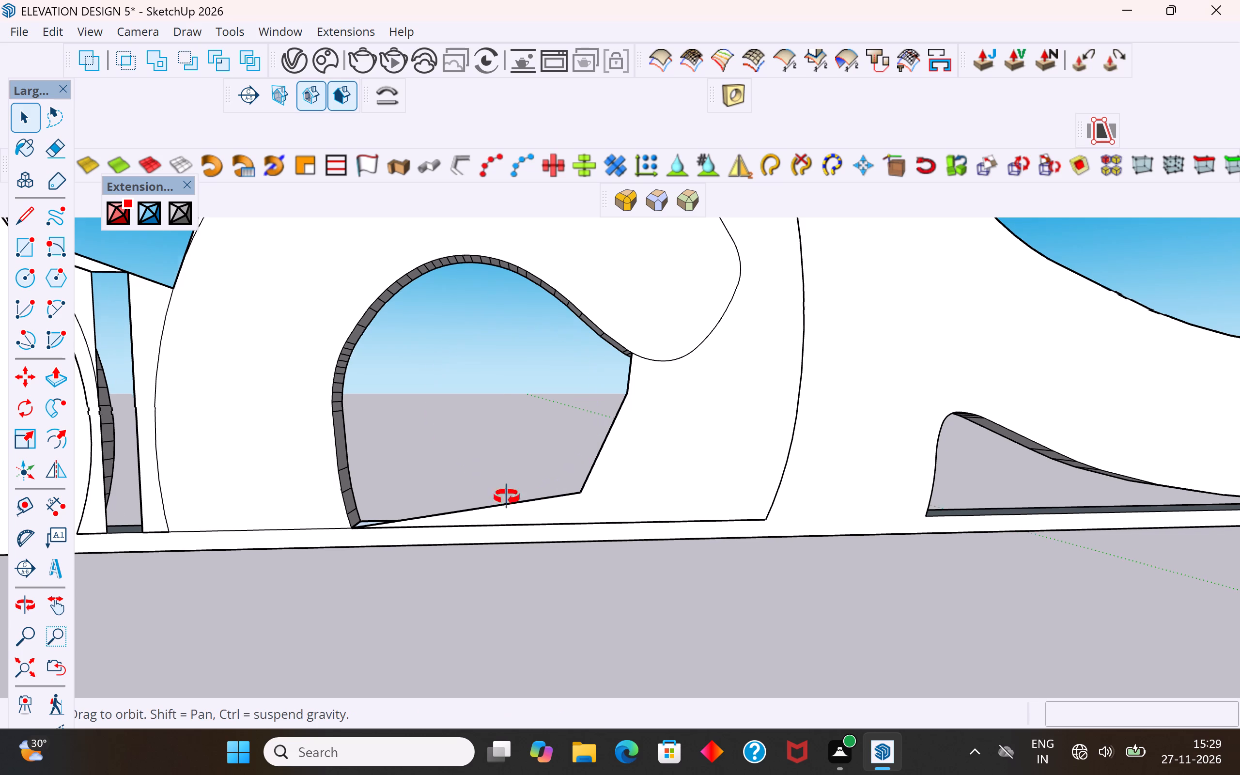
middle_drag(507, 497, 1118, 527)
click(587, 446)
middle_drag(606, 463, 882, 496)
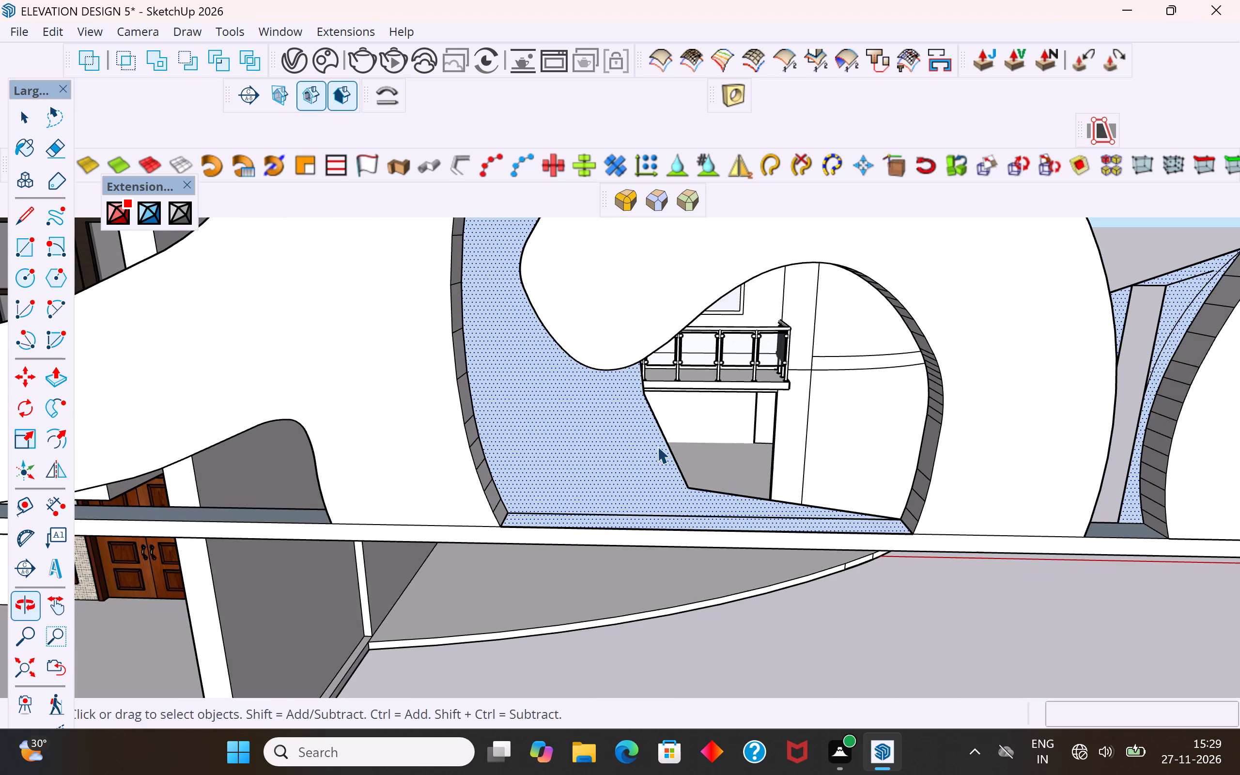
middle_drag(612, 434, 665, 353)
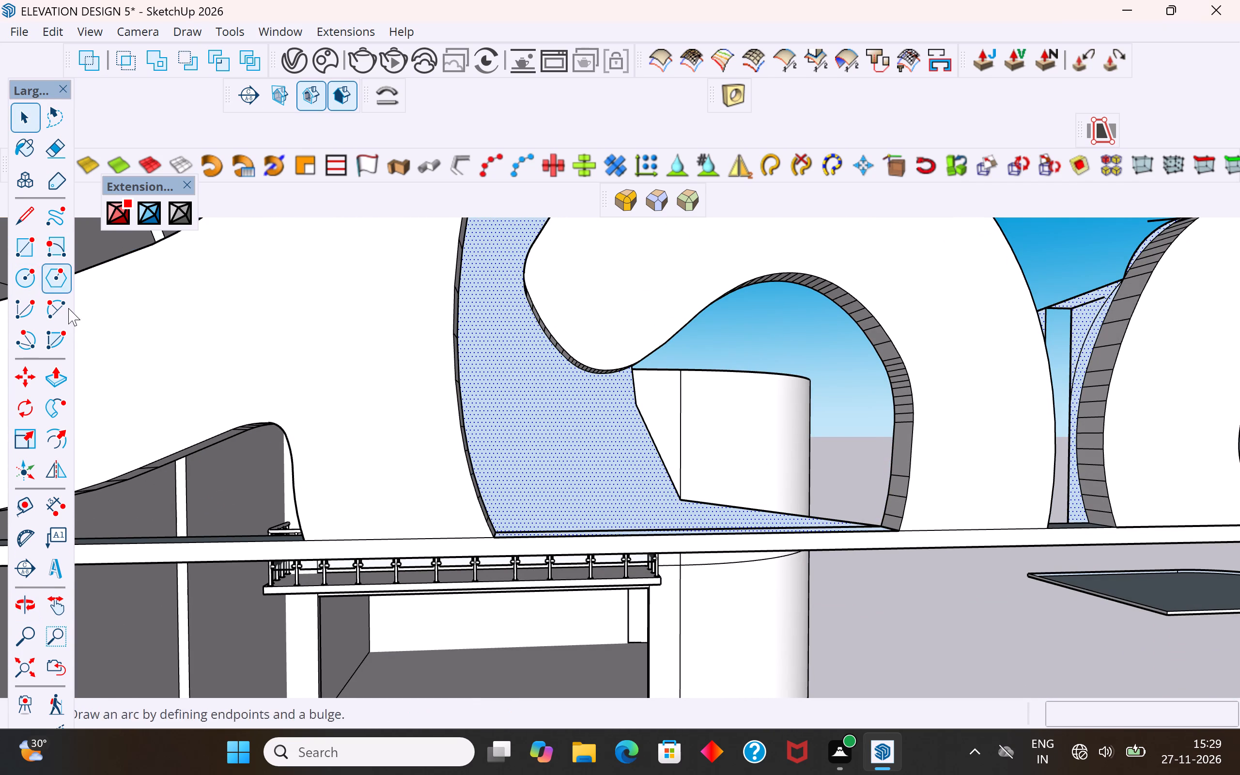
click(20, 224)
scroll(614, 398, up, 5)
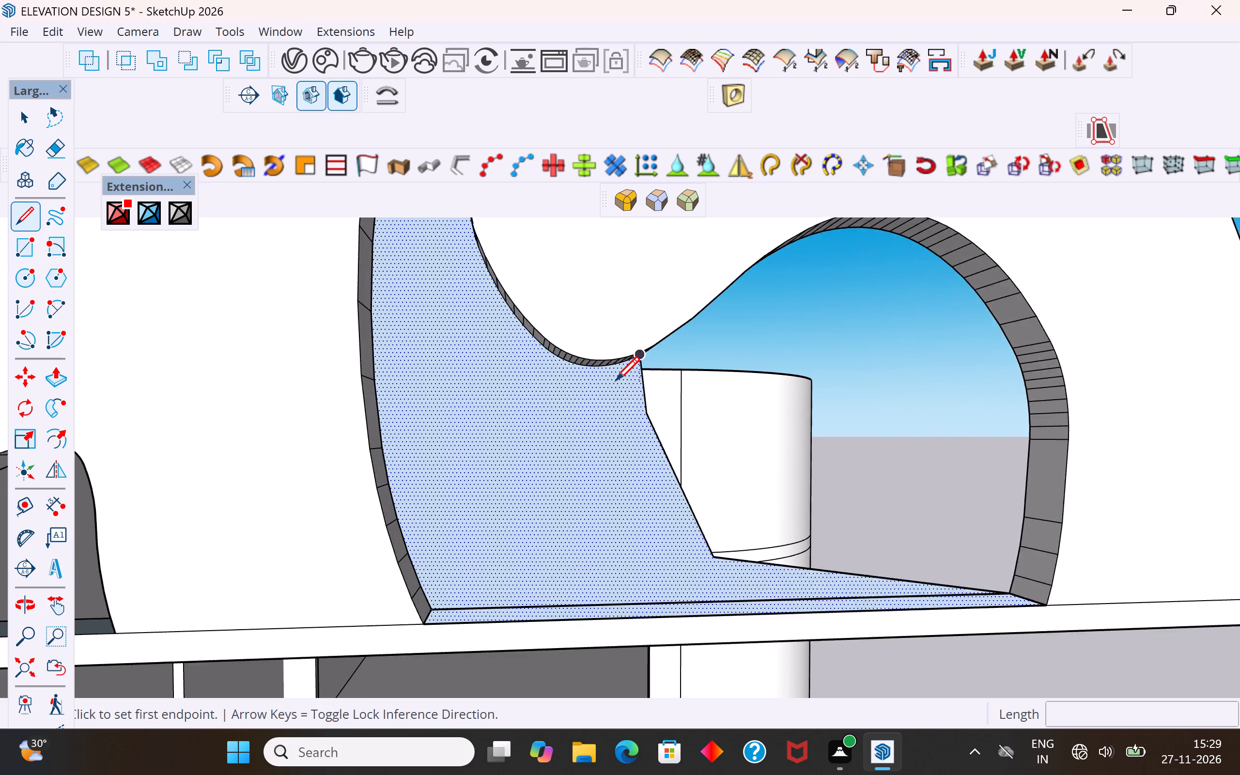
scroll(616, 383, up, 4)
middle_drag(619, 376, 610, 340)
click(656, 351)
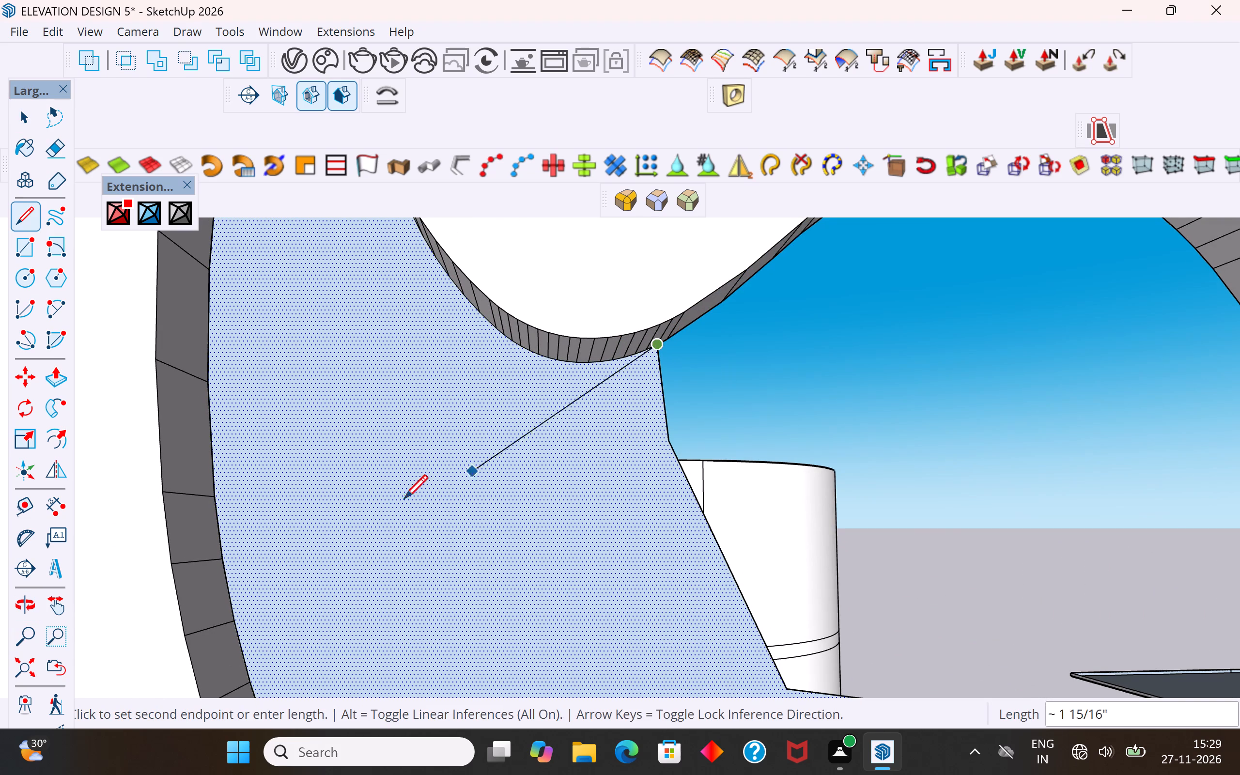
click(344, 534)
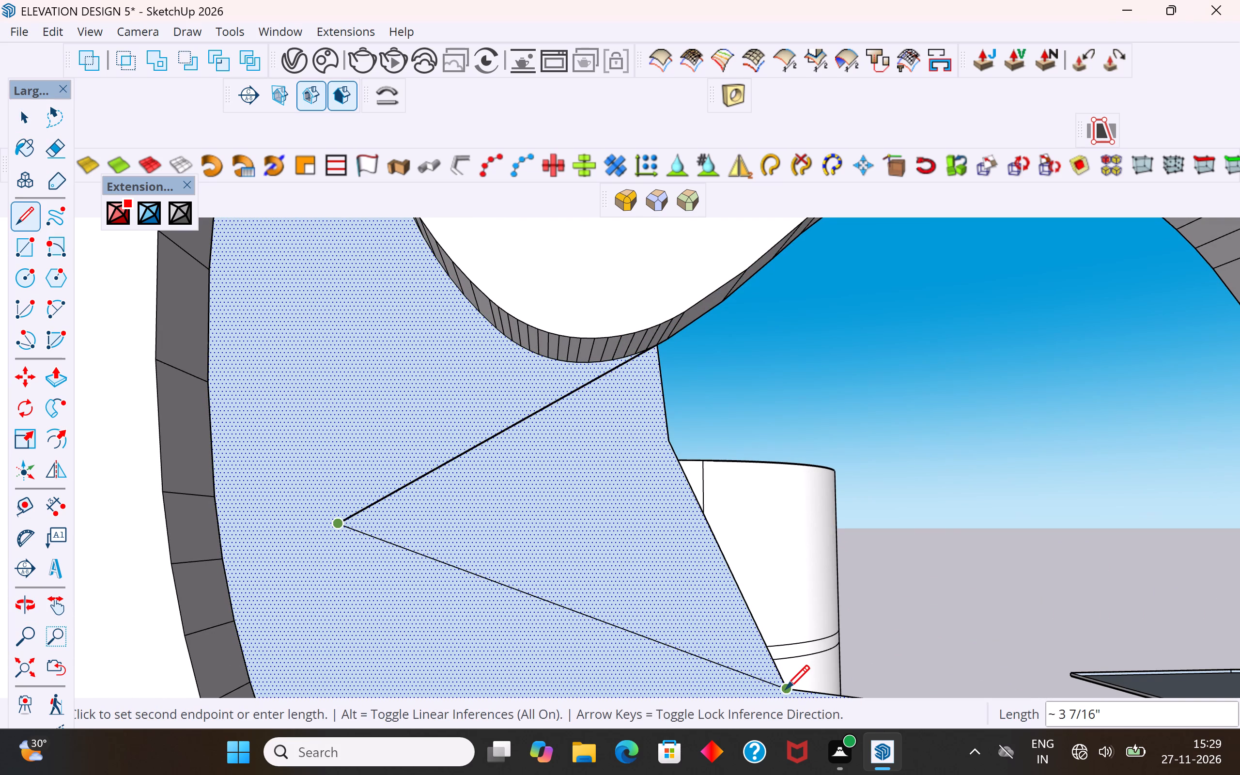
click(786, 691)
click(31, 123)
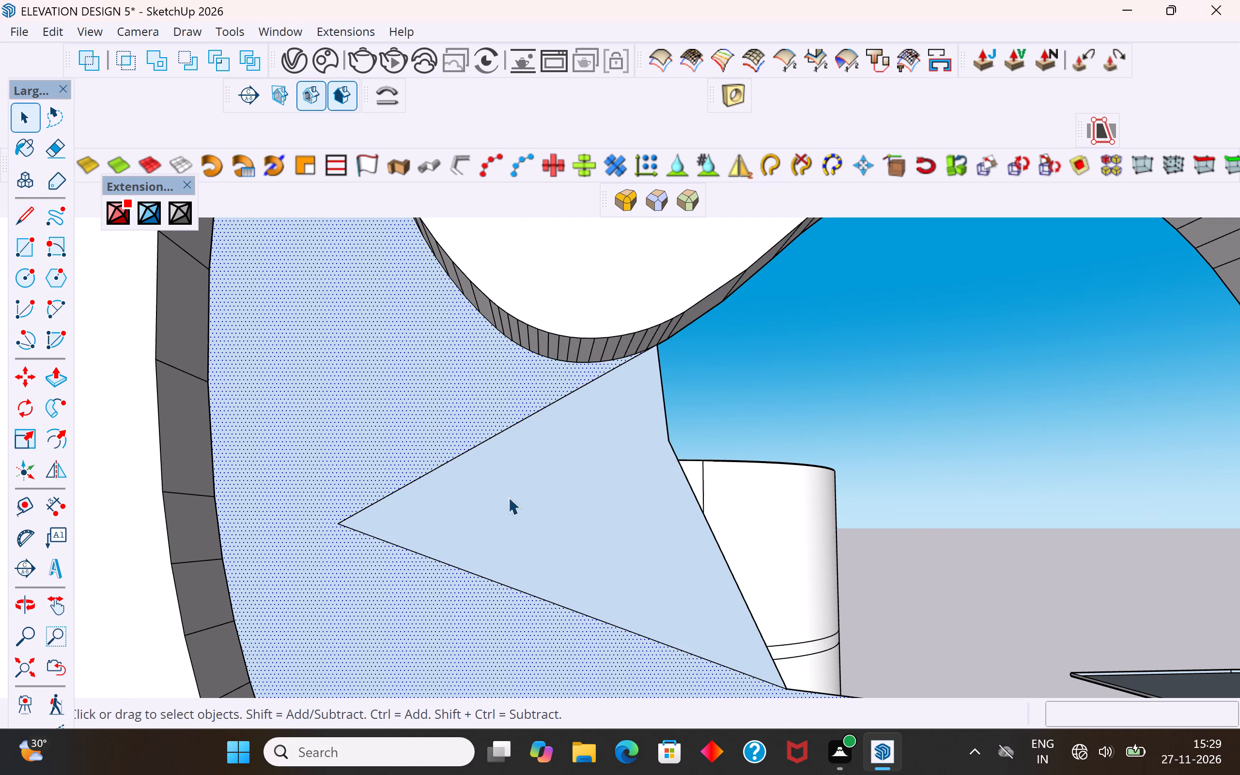
click(508, 497)
key(Delete)
Draw two connected lines across the leftover face between the tall curved stem and the round arch, and delete the triangular face they enclose.
middle_drag(595, 489, 594, 504)
scroll(549, 542, down, 8)
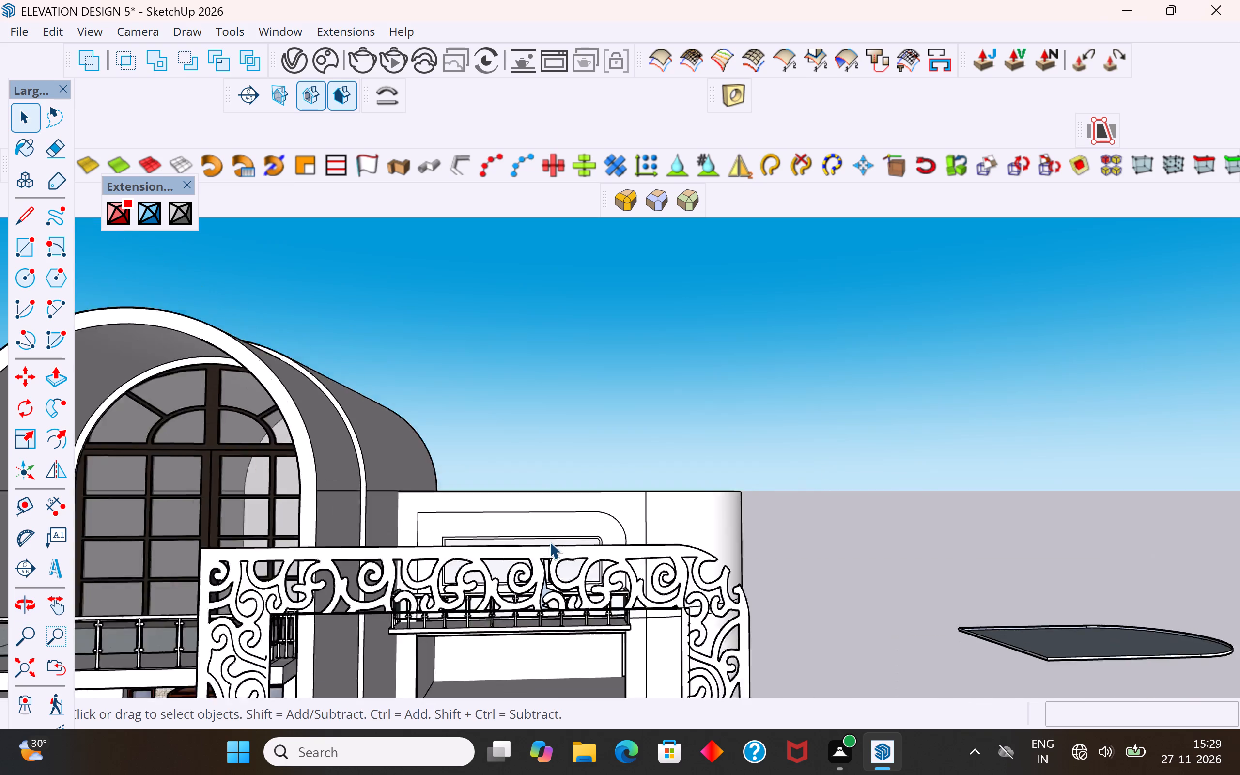
scroll(549, 542, down, 4)
middle_drag(536, 580, 467, 616)
scroll(507, 555, up, 19)
scroll(540, 600, down, 1)
scroll(540, 600, up, 1)
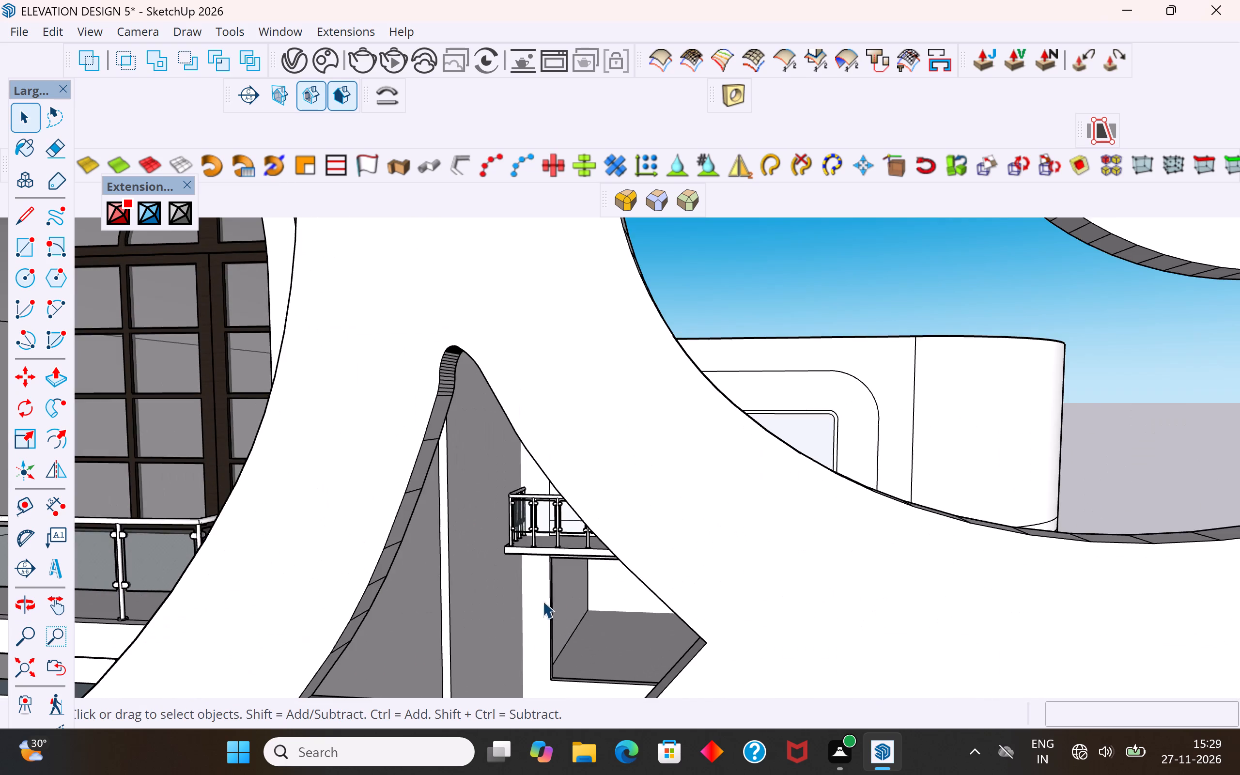
scroll(518, 599, down, 2)
scroll(518, 599, up, 1)
scroll(518, 599, down, 2)
middle_drag(537, 610, 688, 623)
scroll(633, 590, up, 4)
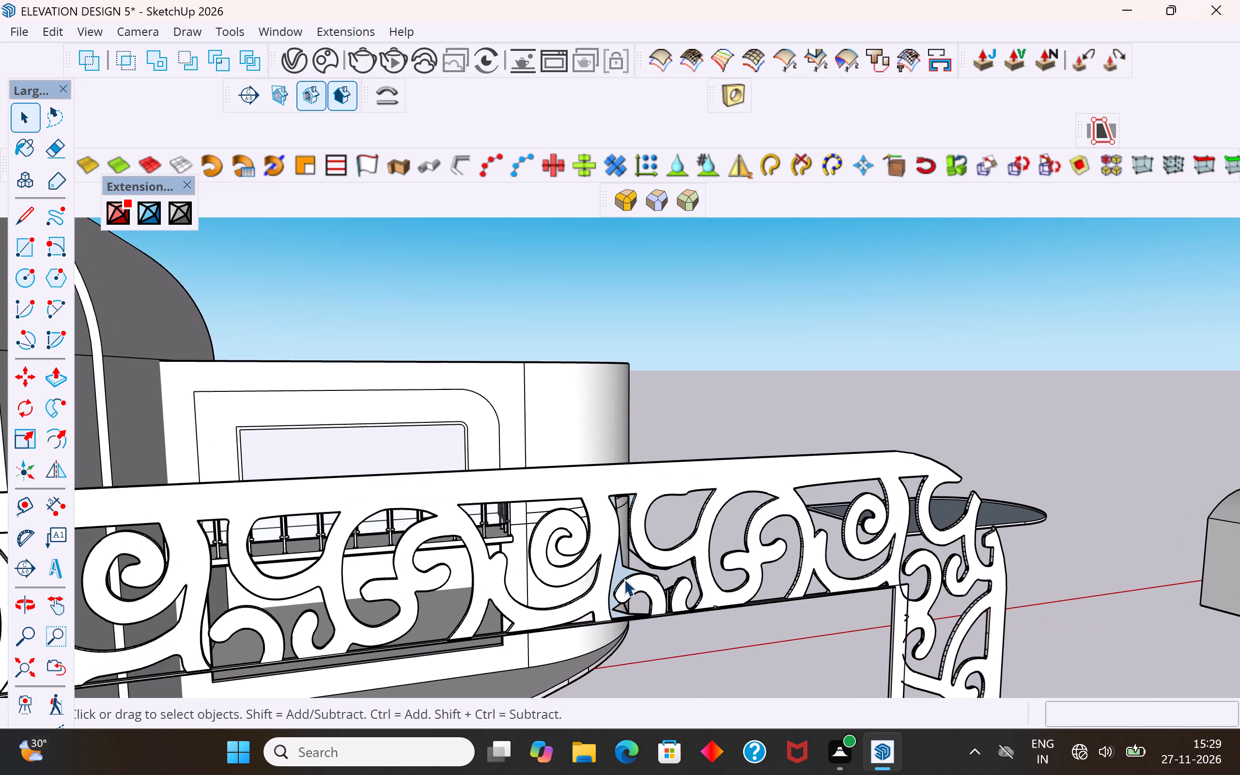
scroll(624, 579, up, 4)
click(653, 538)
middle_drag(657, 536, 573, 532)
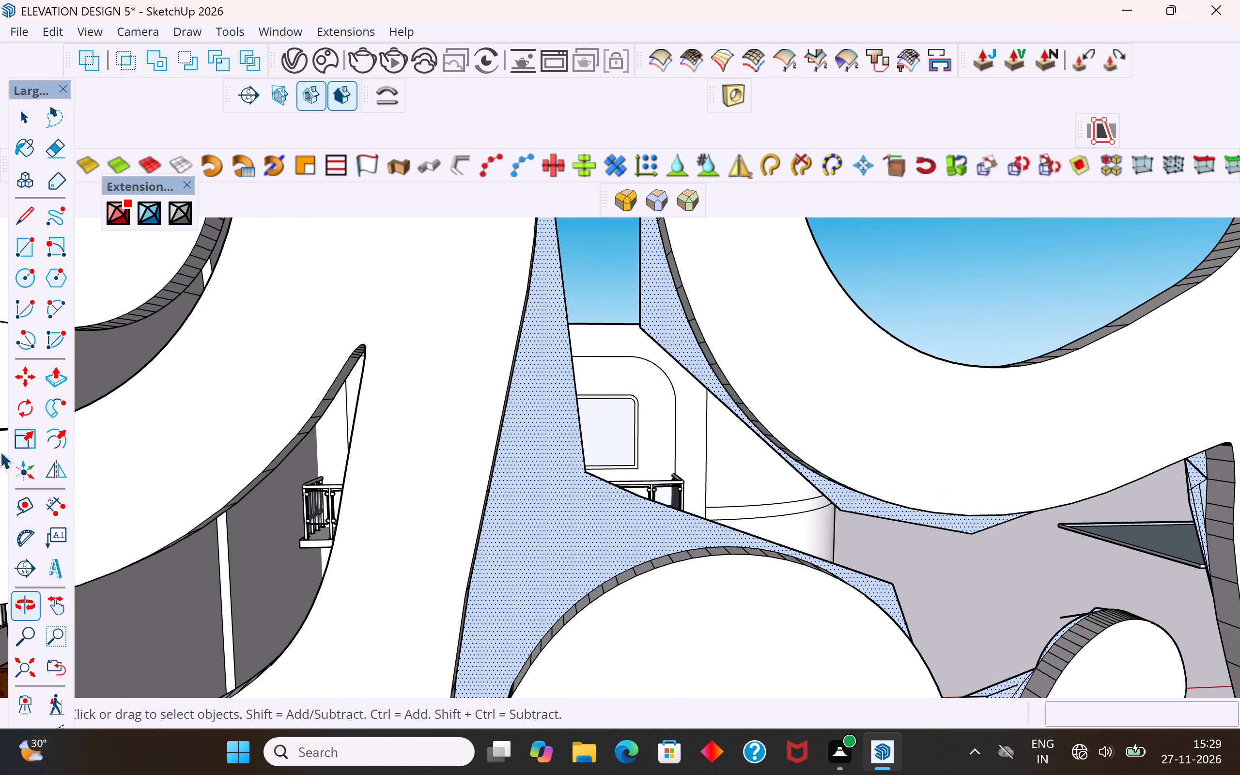
click(34, 213)
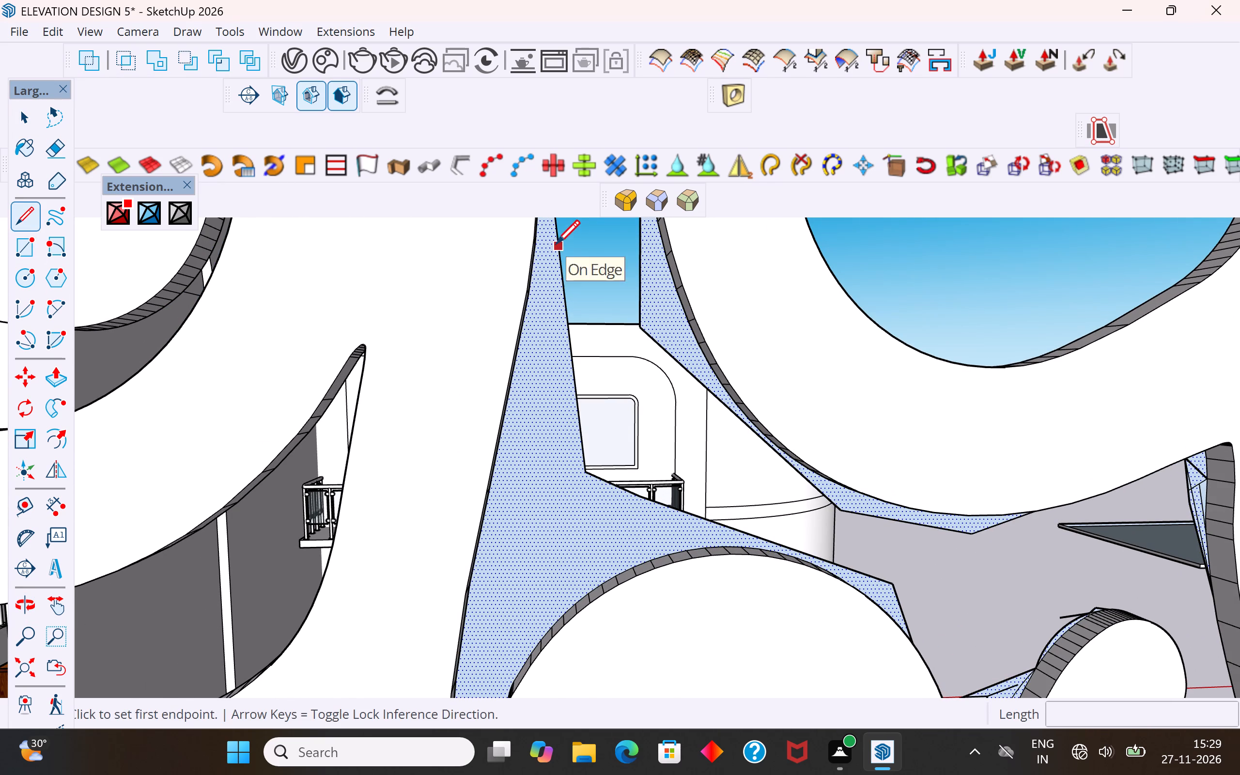
click(556, 246)
click(481, 651)
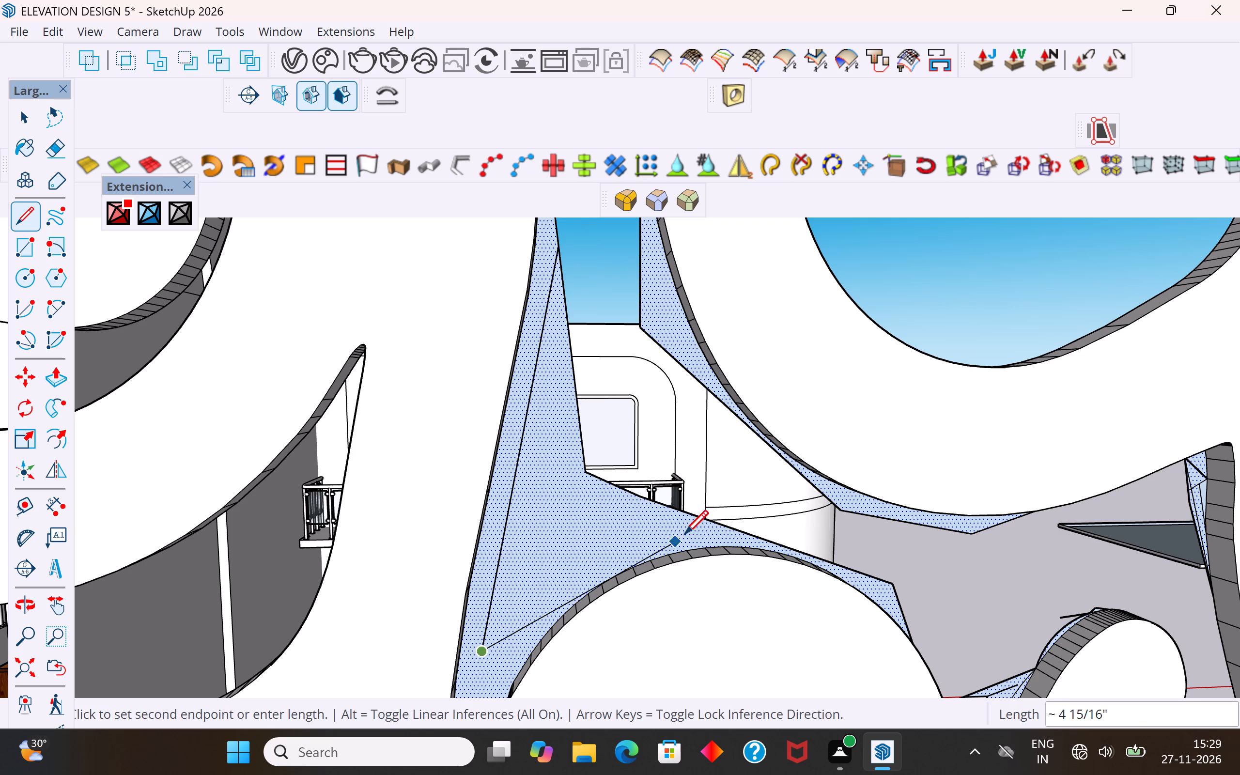
click(707, 521)
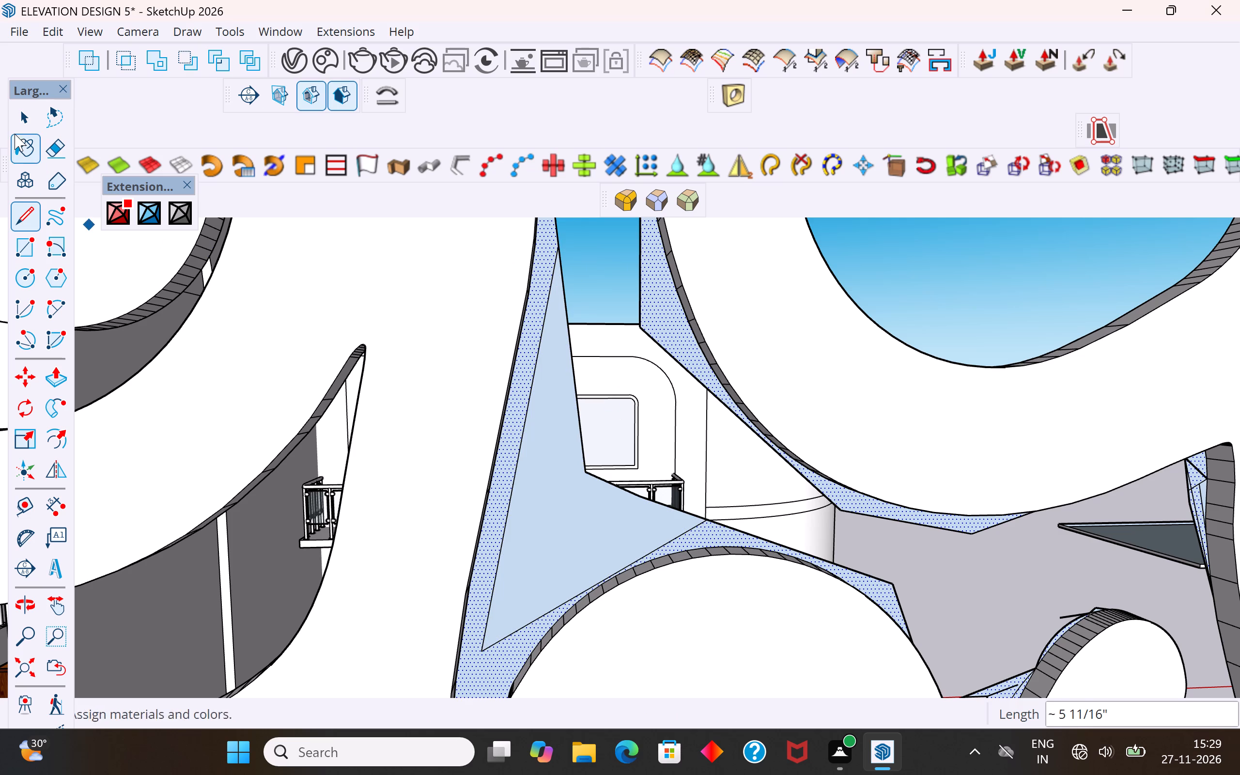
click(28, 117)
click(576, 547)
key(Delete)
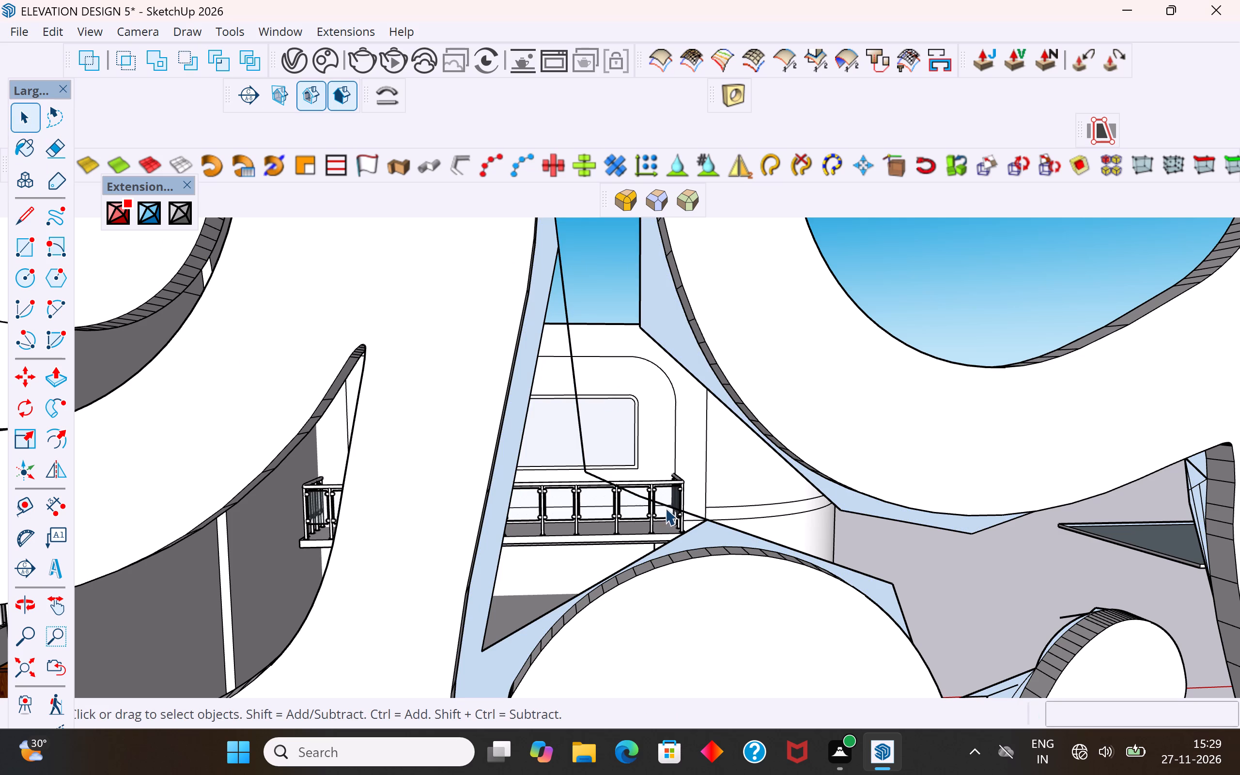
Delete the three leftover edges crossing the new opening between the curved stem and the arch.
click(668, 504)
key(Delete)
click(608, 480)
key(Delete)
click(582, 442)
key(Delete)
Draw two connected lines just above the arch's crest, starting from the sloping edge of the peaked leftover face.
click(703, 538)
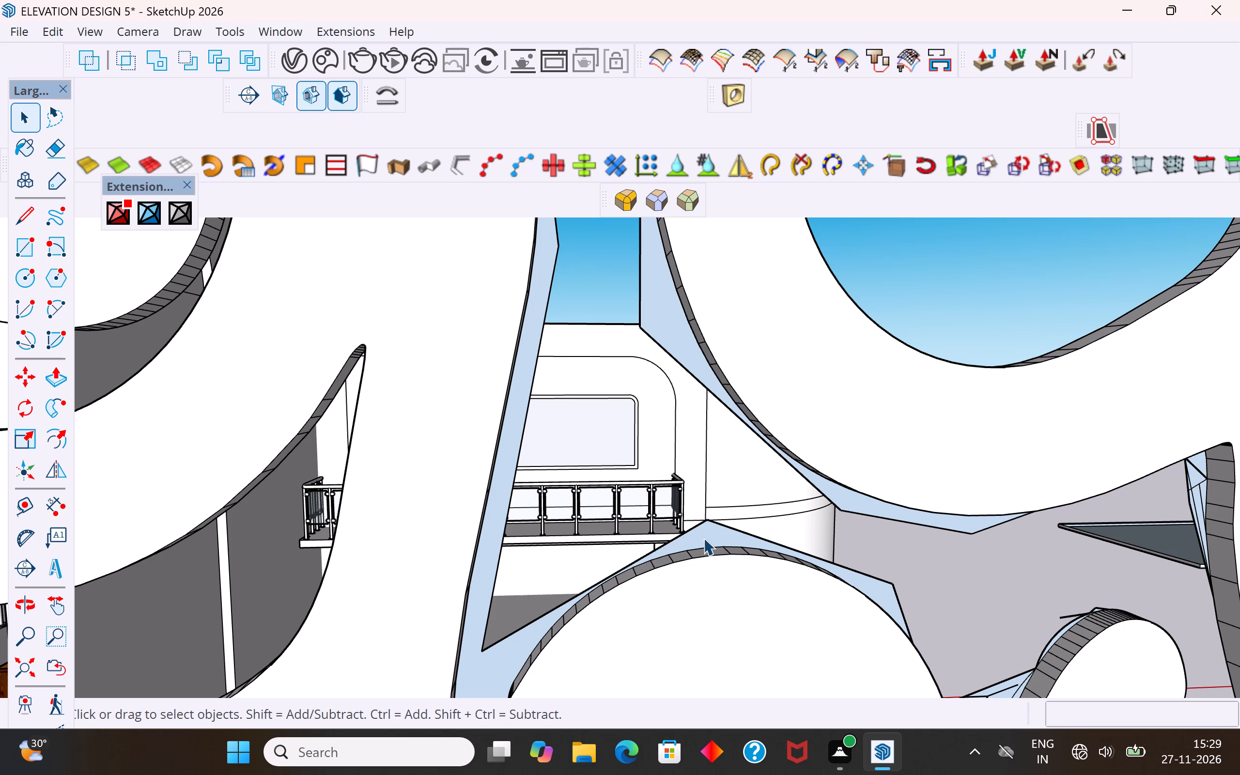
scroll(807, 562, up, 8)
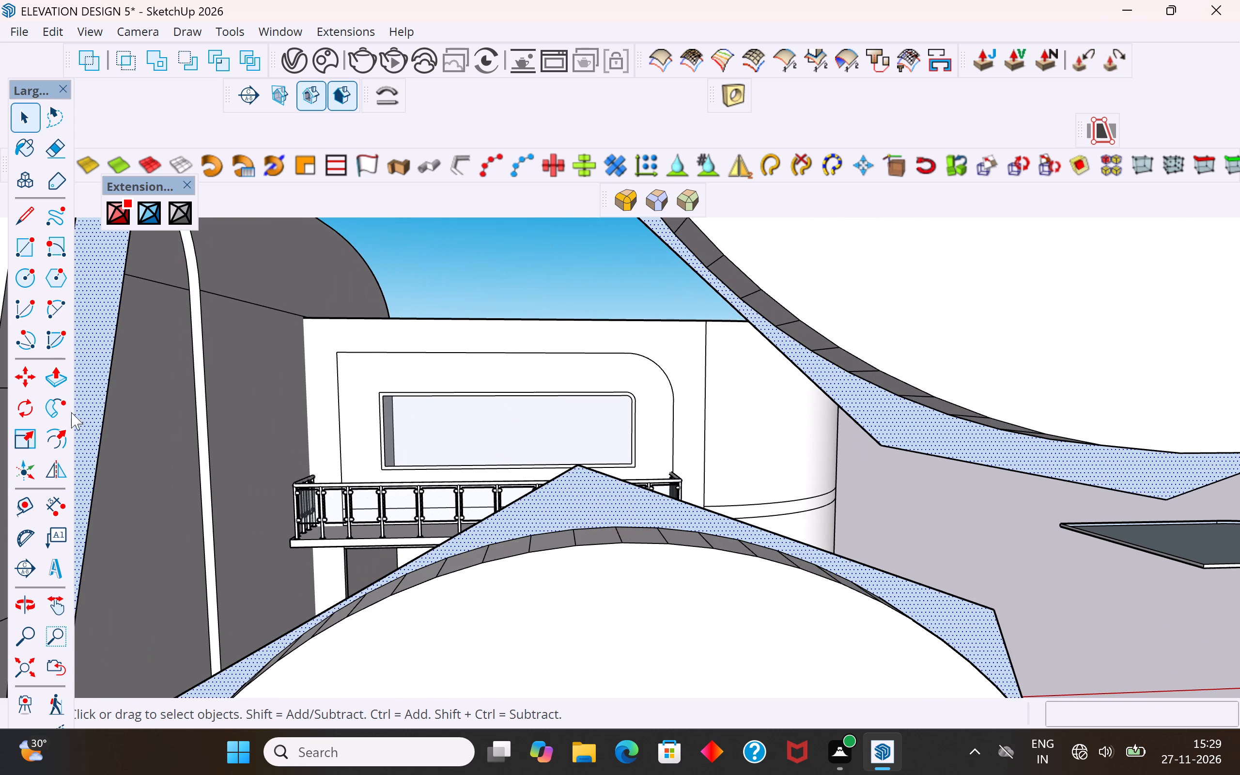
click(28, 211)
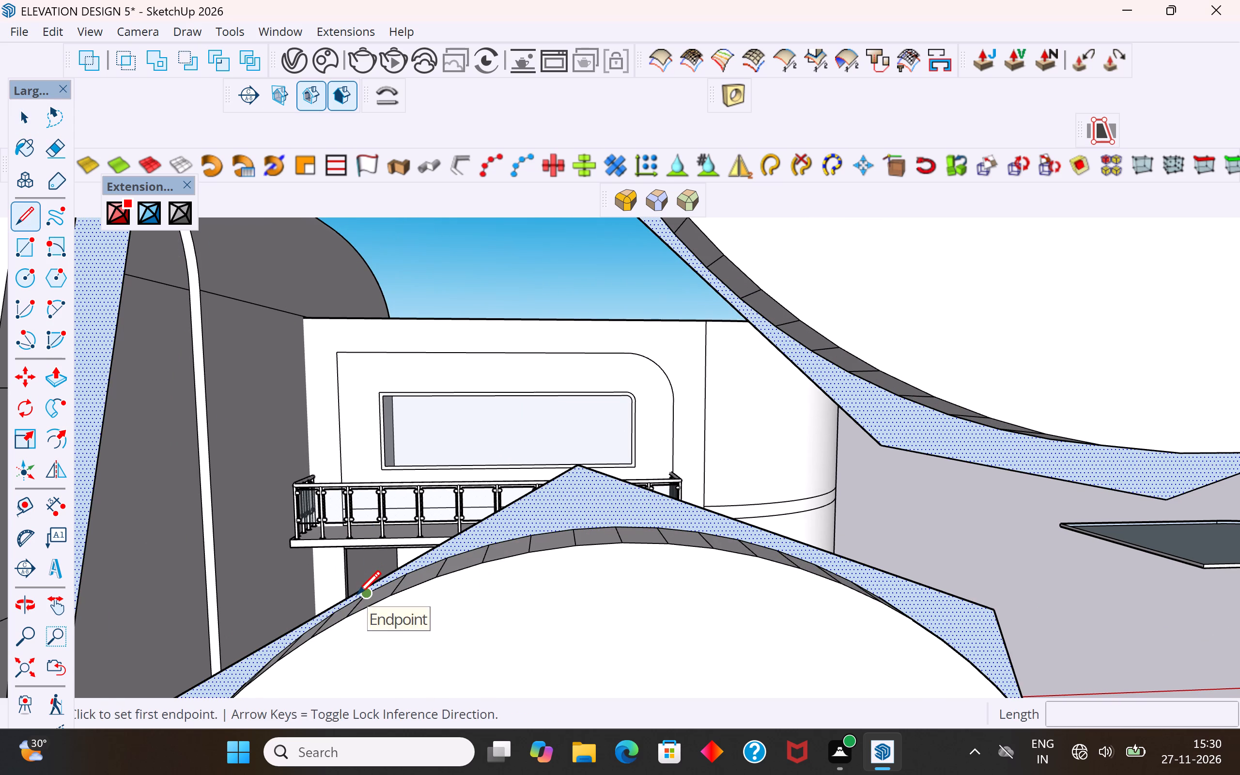
scroll(406, 573, up, 11)
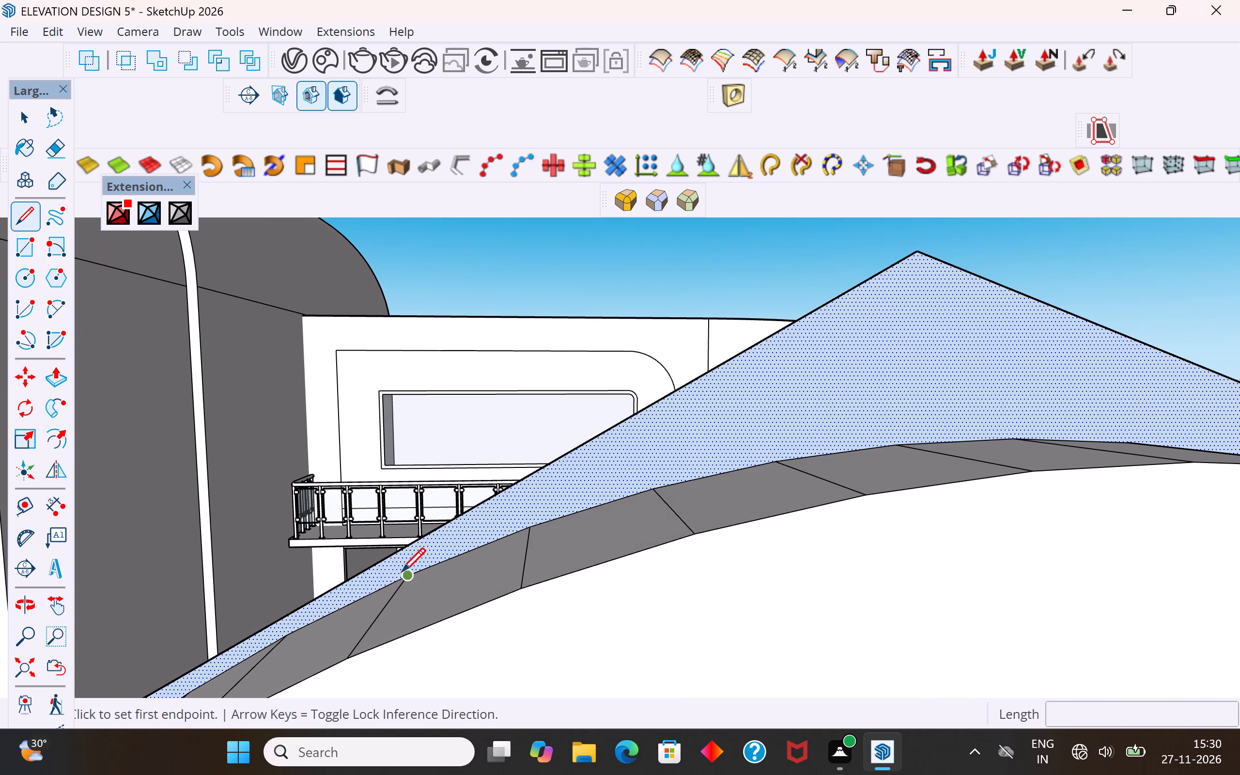
click(248, 642)
scroll(248, 642, down, 4)
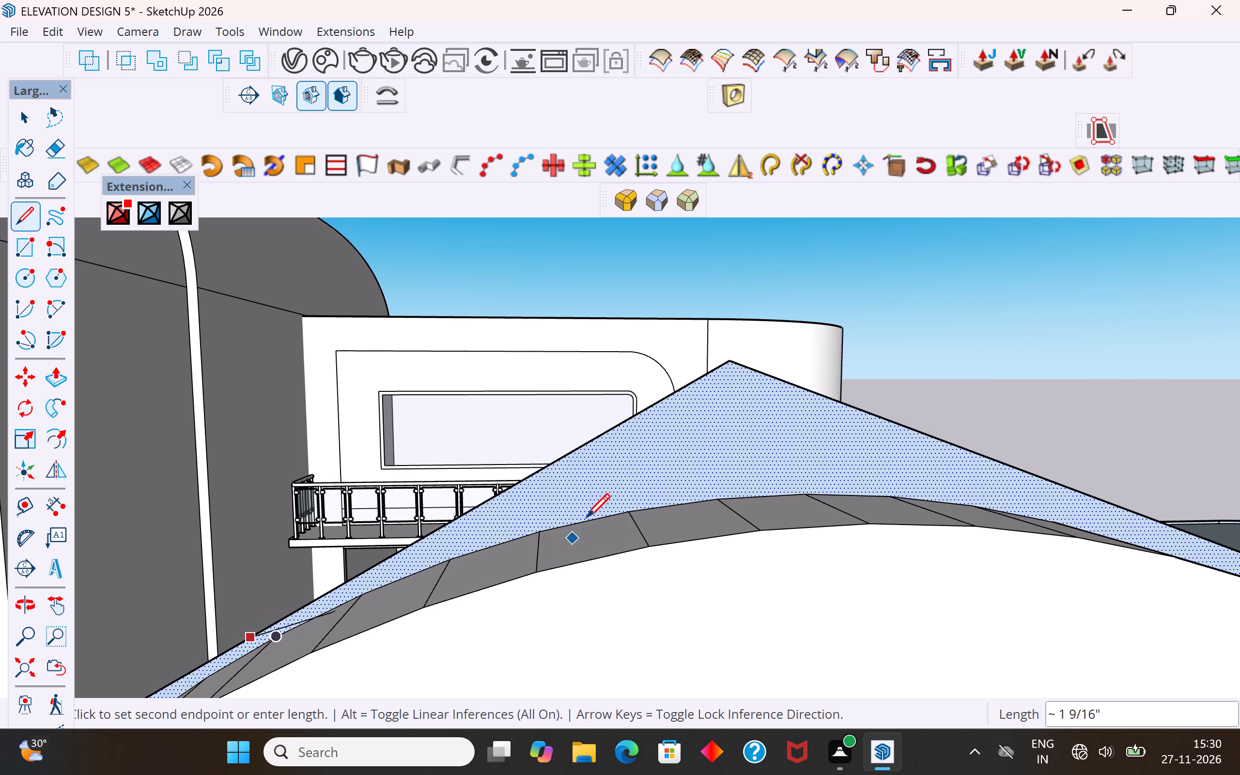
click(608, 490)
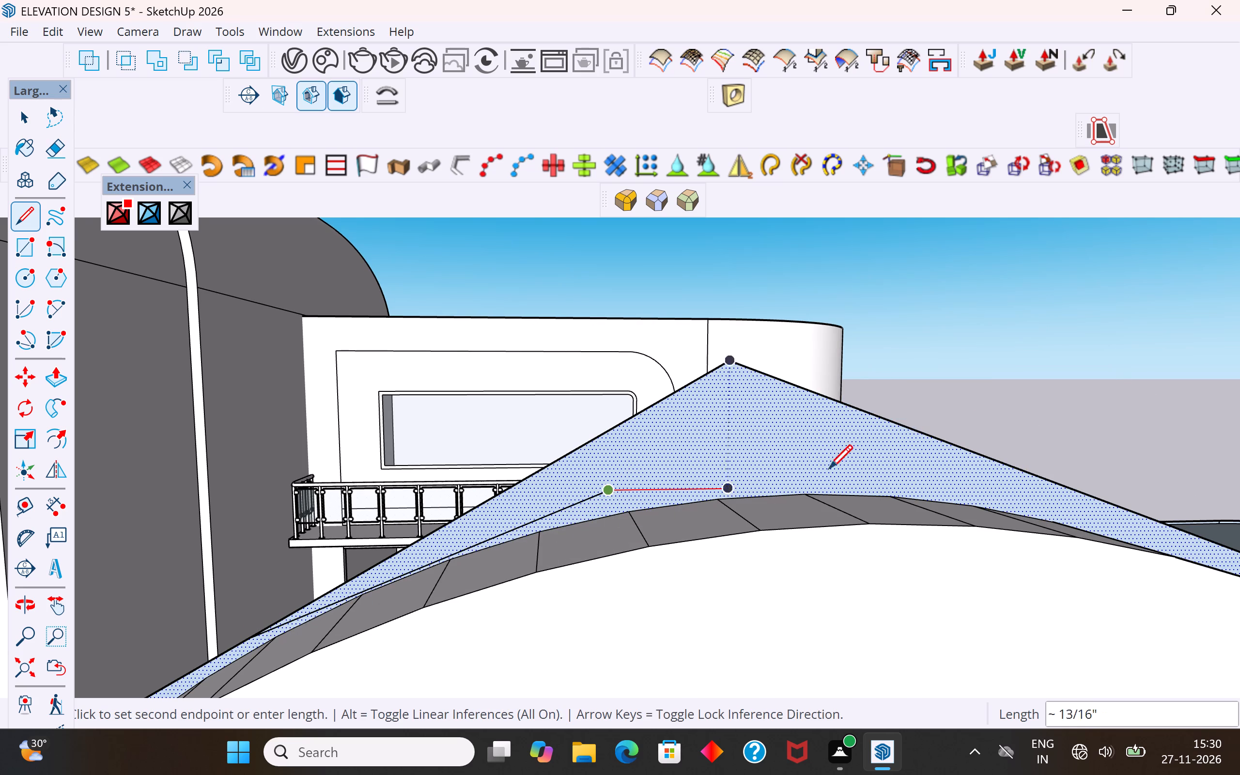
click(898, 465)
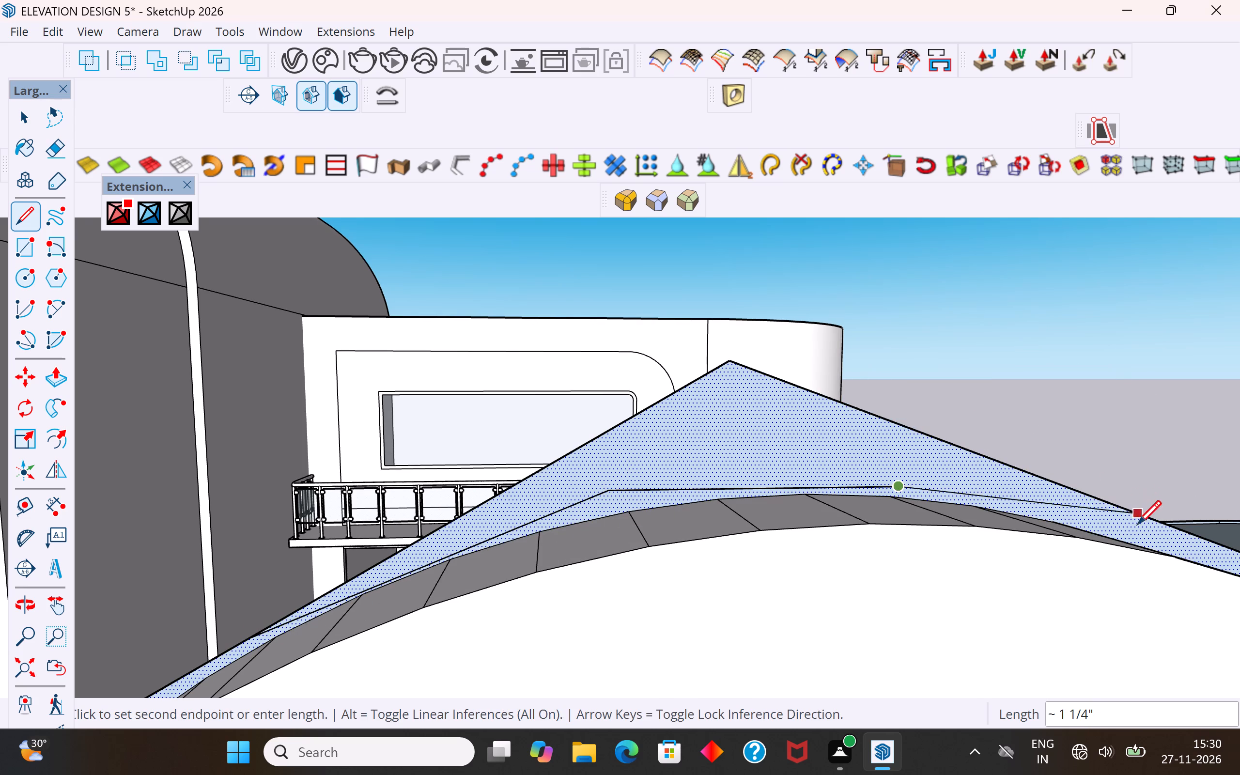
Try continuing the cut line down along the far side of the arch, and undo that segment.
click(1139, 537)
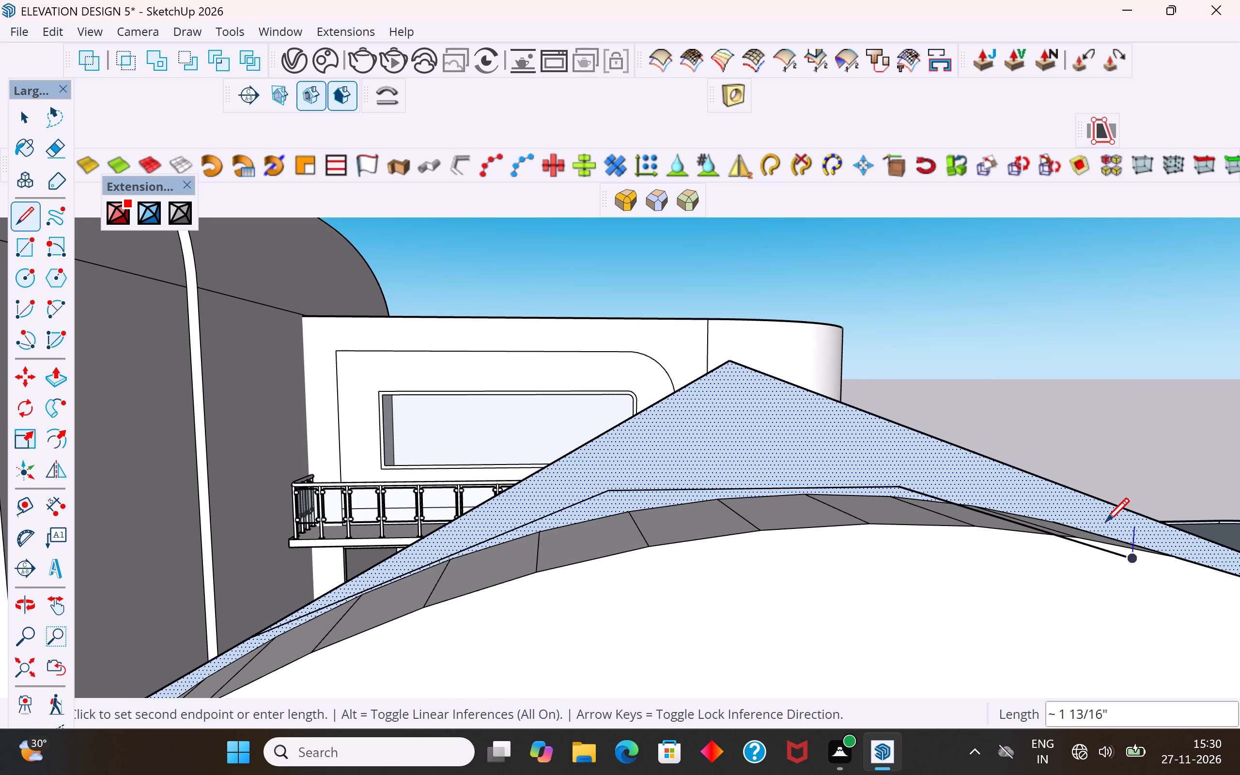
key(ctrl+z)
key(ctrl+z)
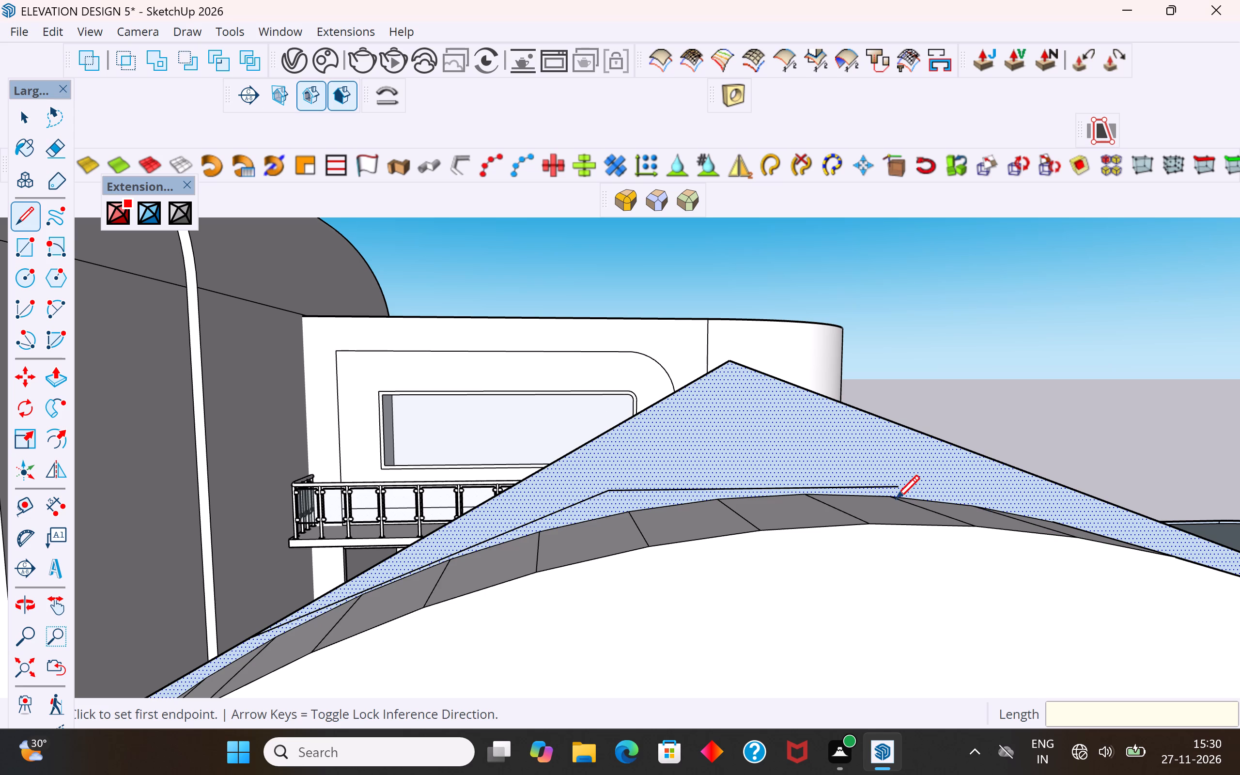
Close the cut outline with a line to the peaked face's far sloping edge and delete the enclosed face.
click(898, 489)
click(1053, 485)
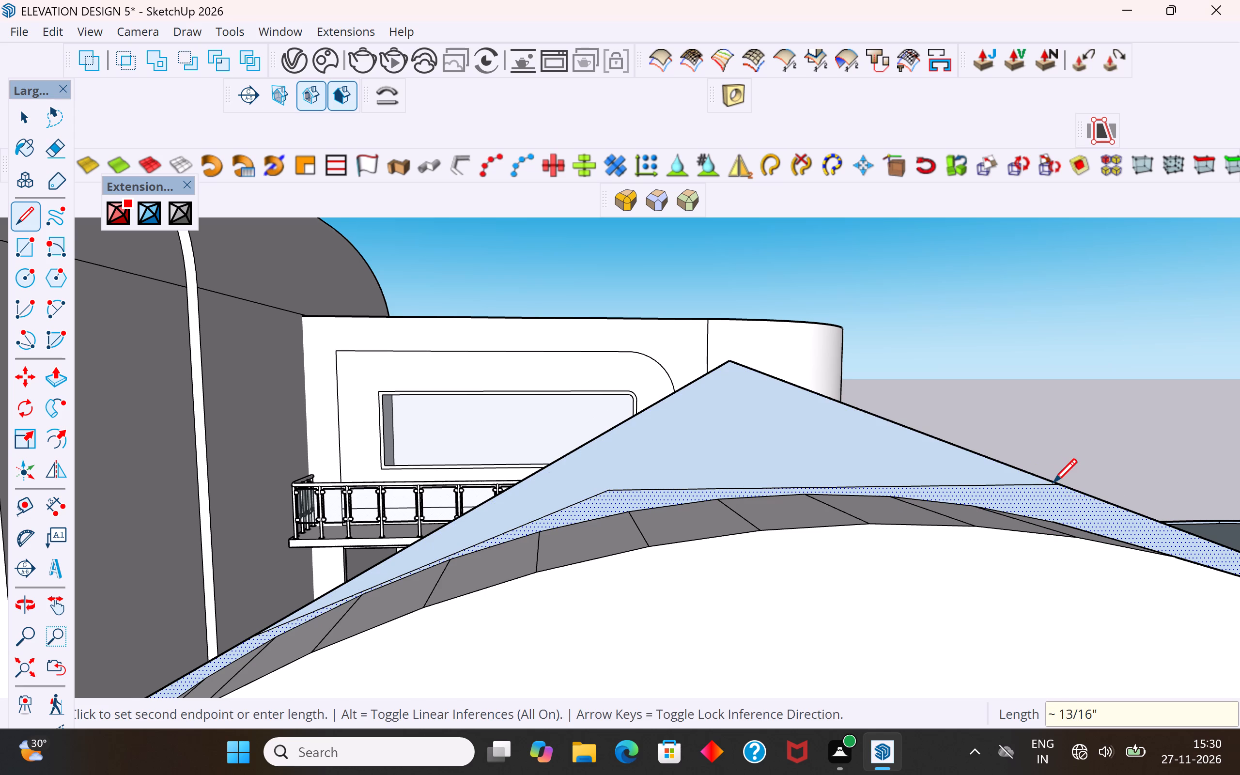
click(20, 111)
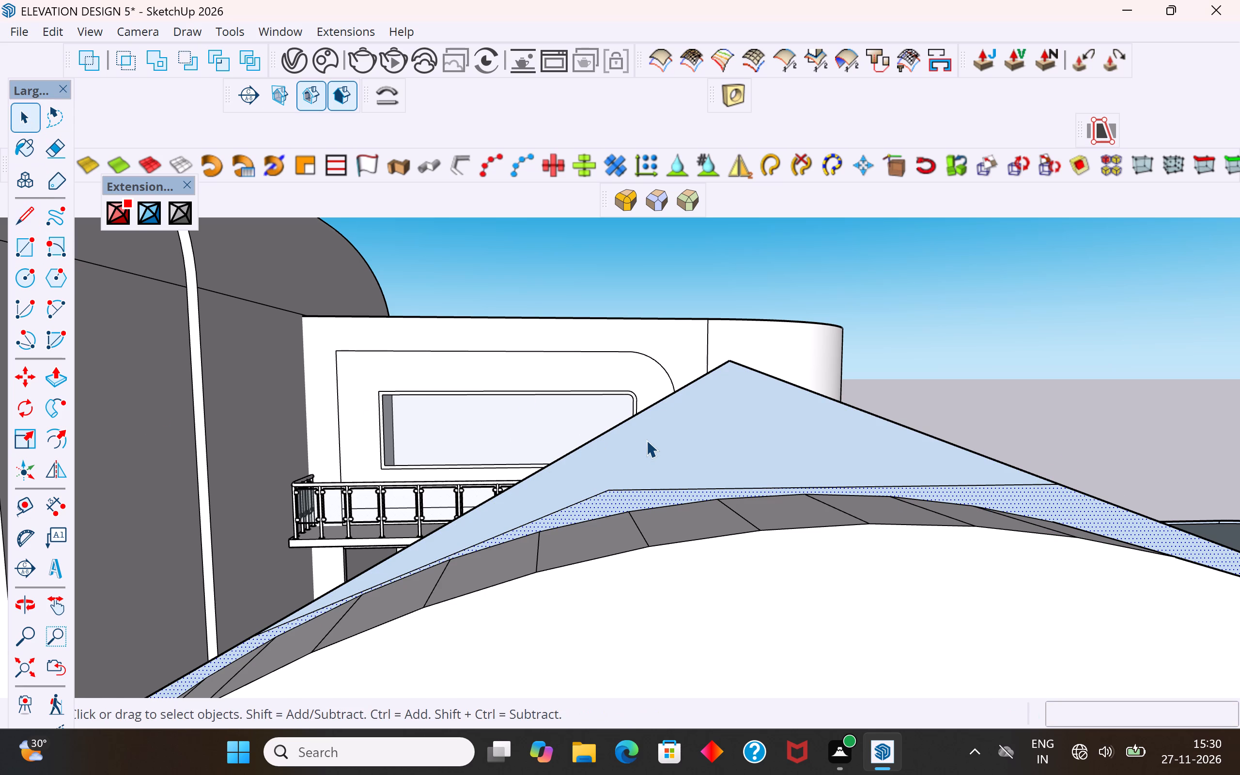
click(646, 440)
key(Delete)
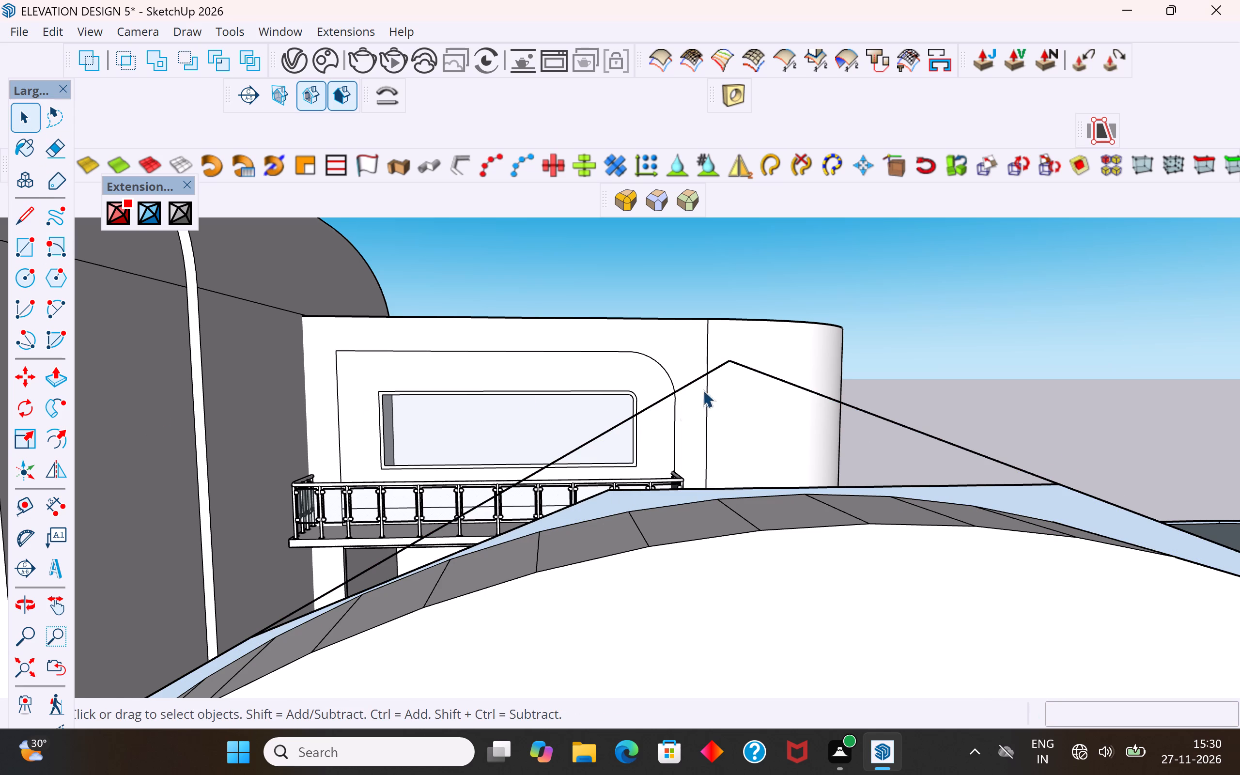
Delete the two leftover sloping edges that meet at the peak above the arch.
click(770, 372)
key(Delete)
click(704, 374)
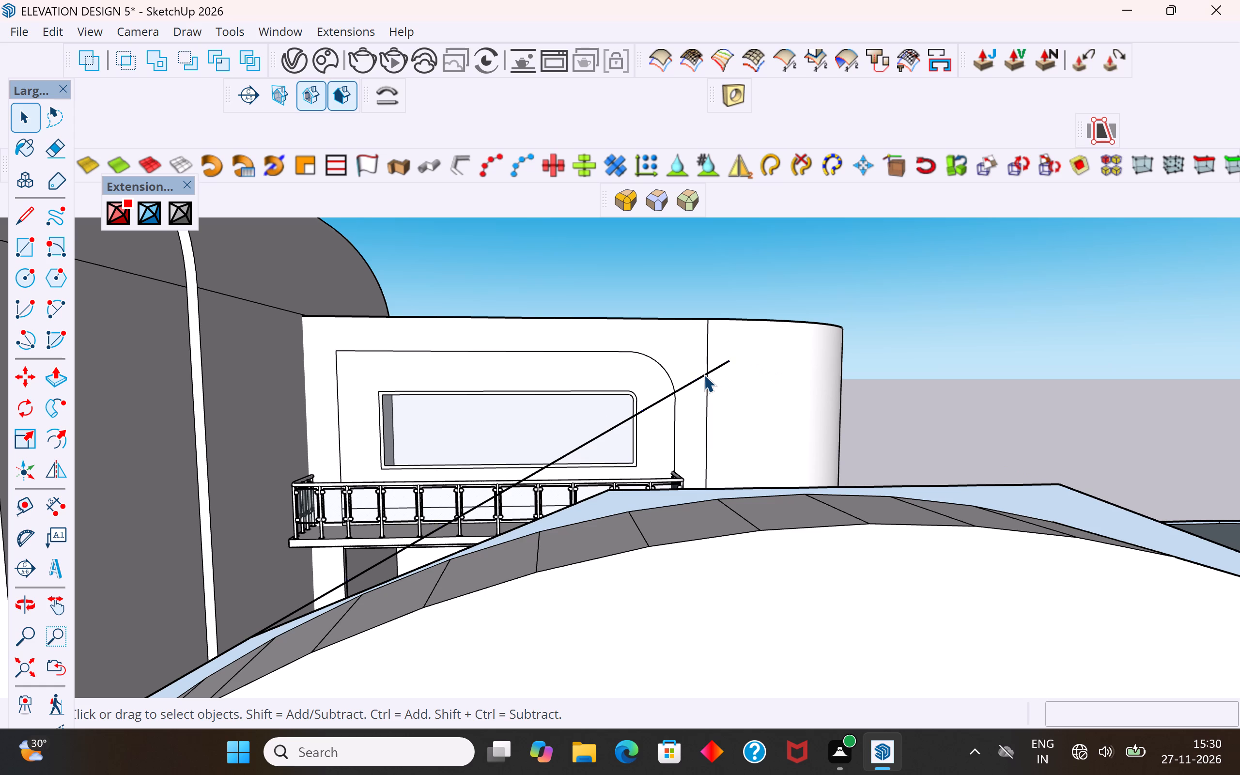
key(Delete)
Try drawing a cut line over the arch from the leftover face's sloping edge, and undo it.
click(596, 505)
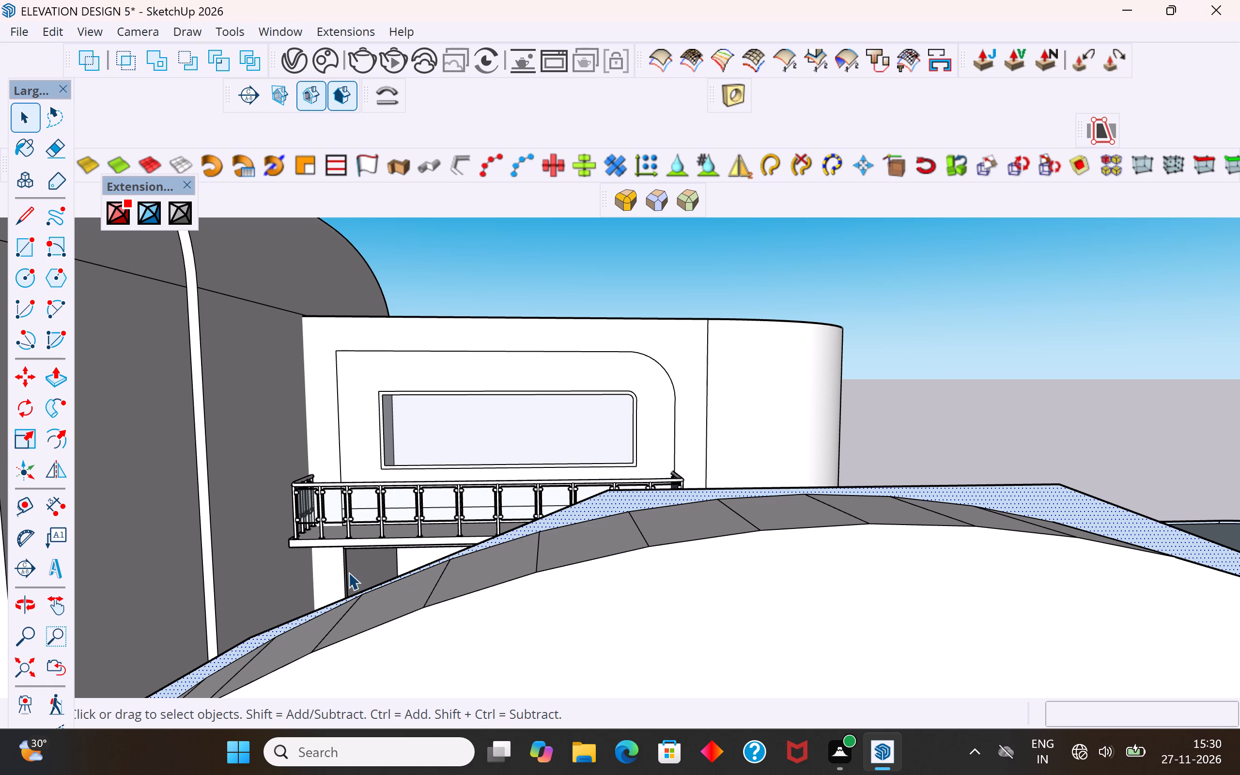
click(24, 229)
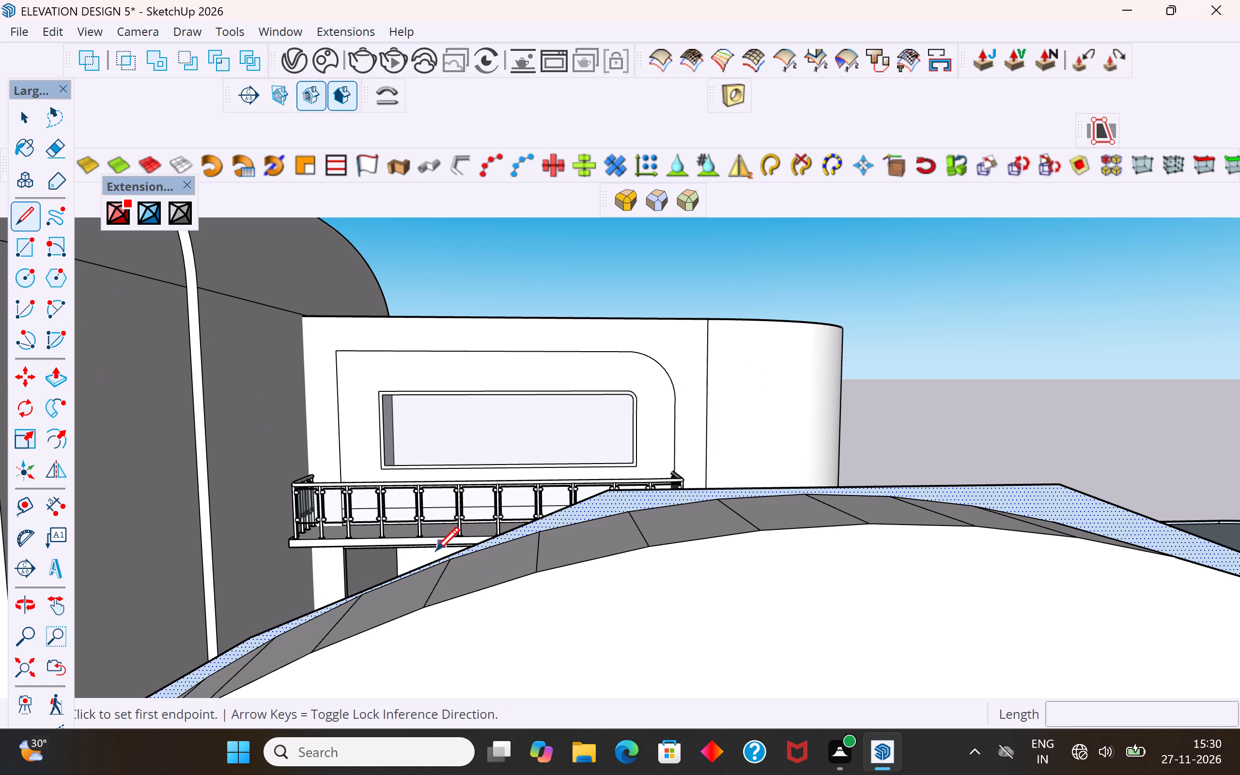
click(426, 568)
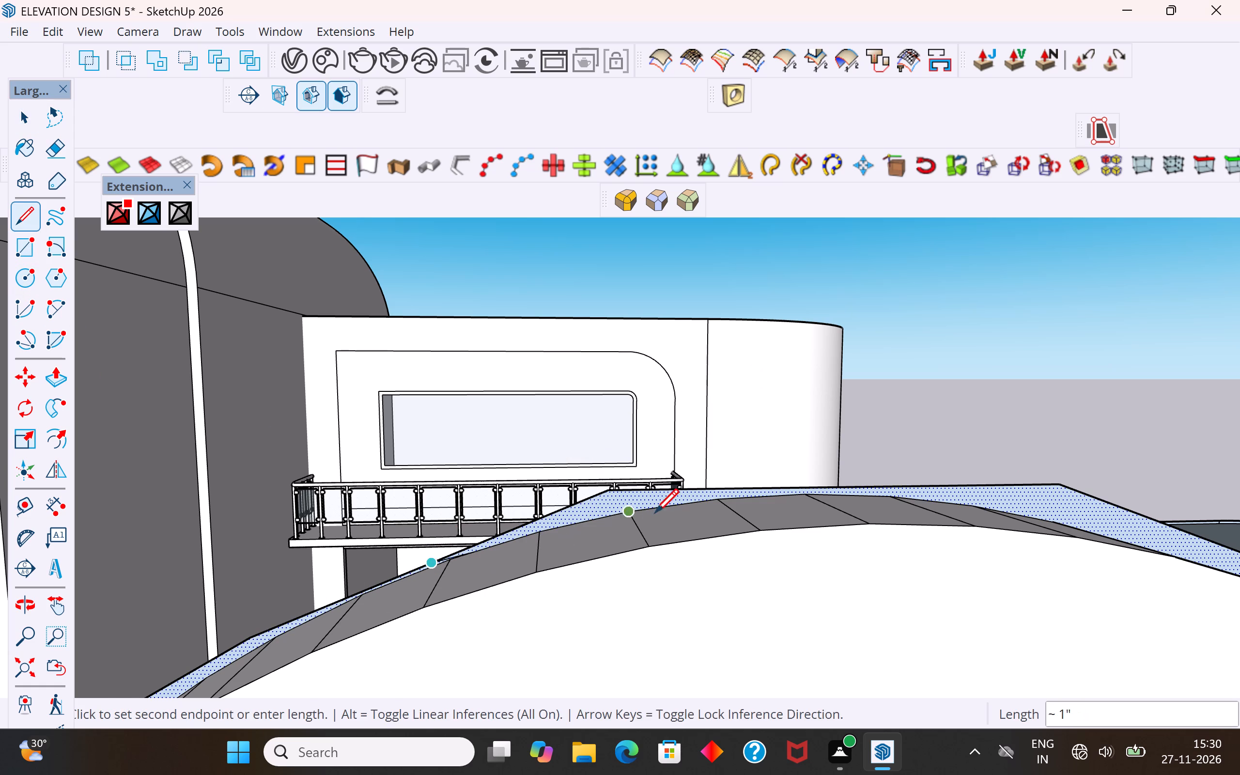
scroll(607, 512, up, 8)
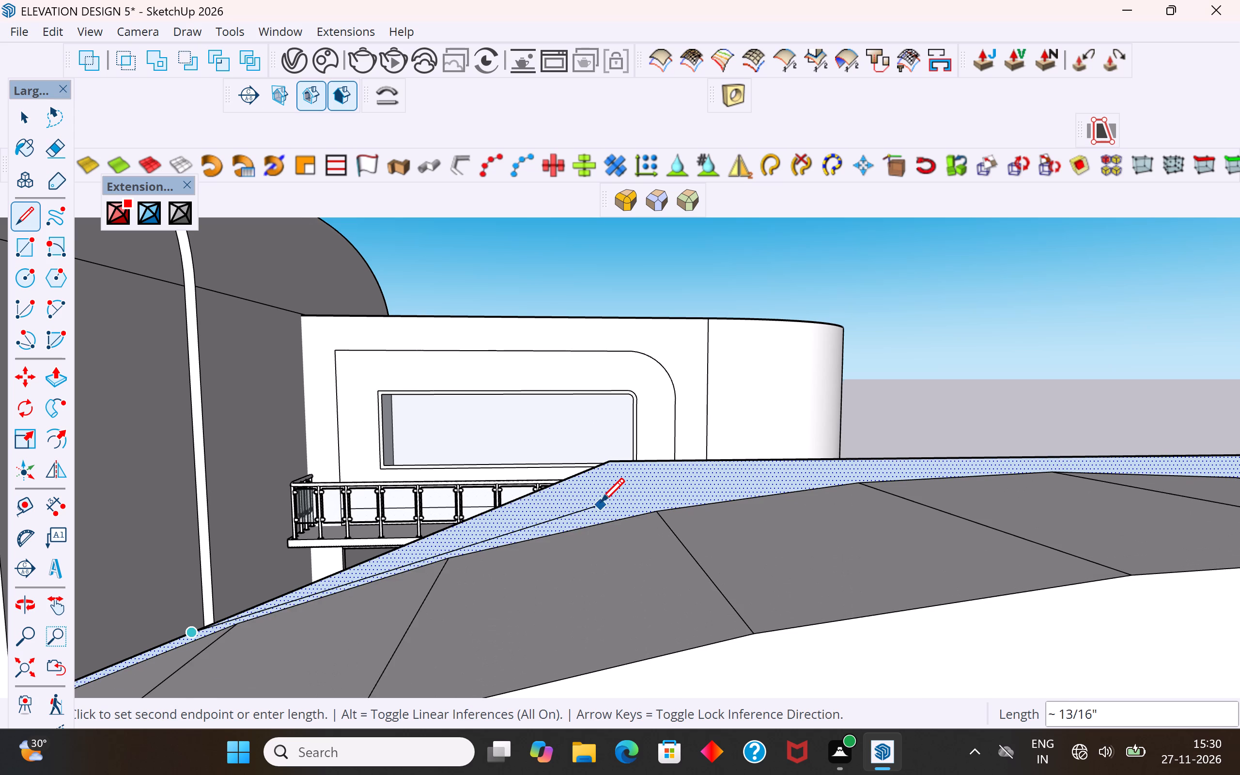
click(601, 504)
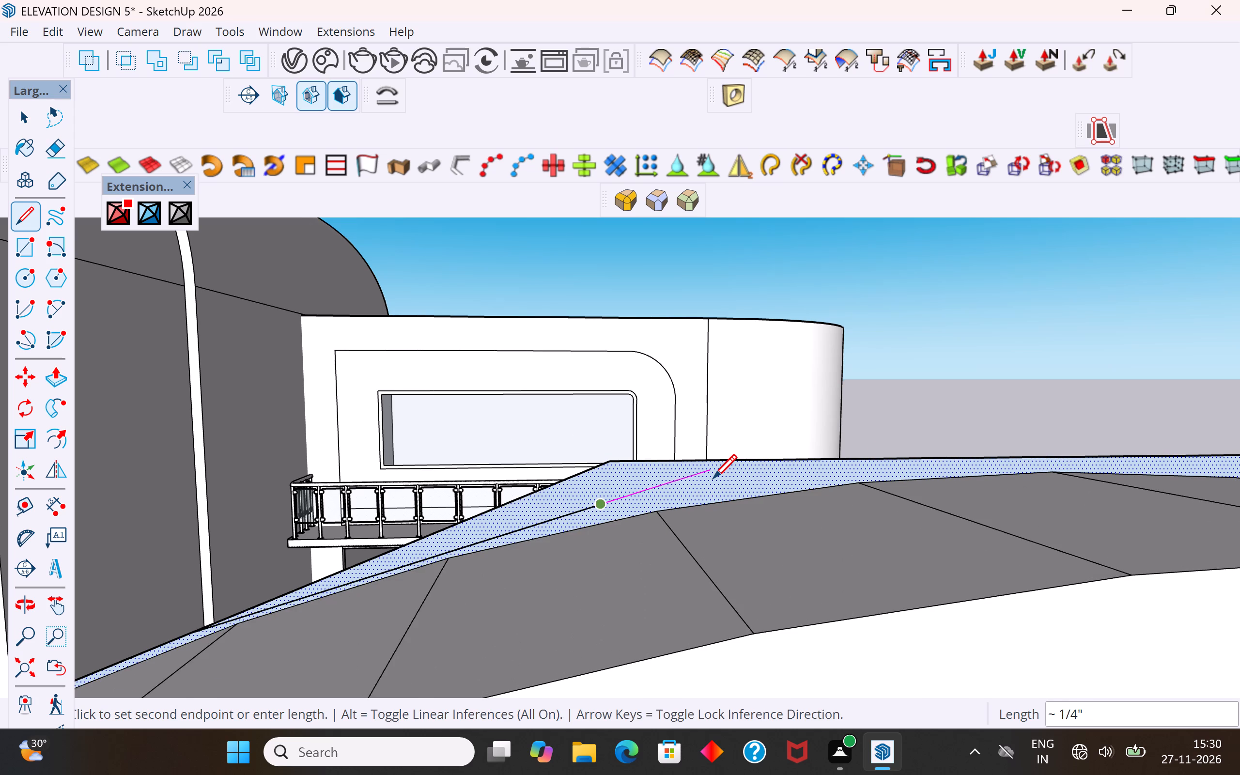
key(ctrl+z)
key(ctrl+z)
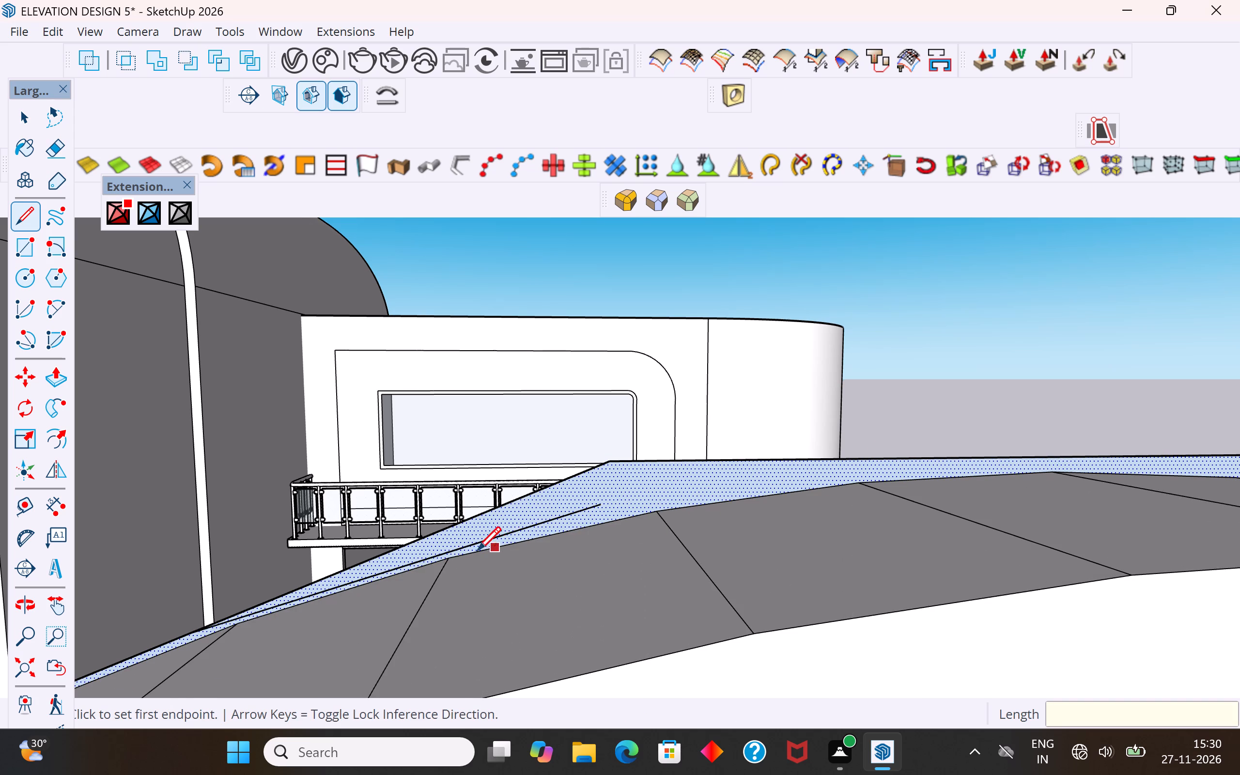
Draw five connected lines just above the arch, from the leftover face's sloping edge over the crest to its far top edge.
click(200, 628)
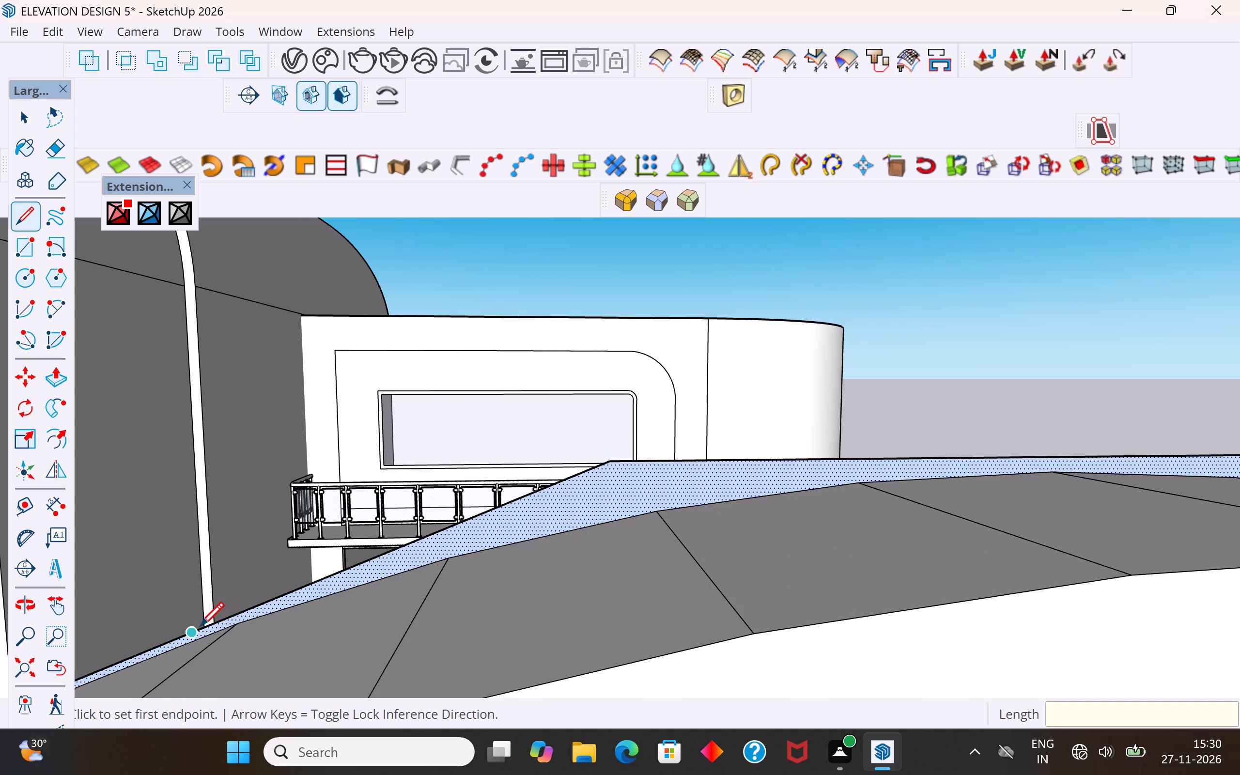
click(509, 533)
scroll(641, 509, up, 5)
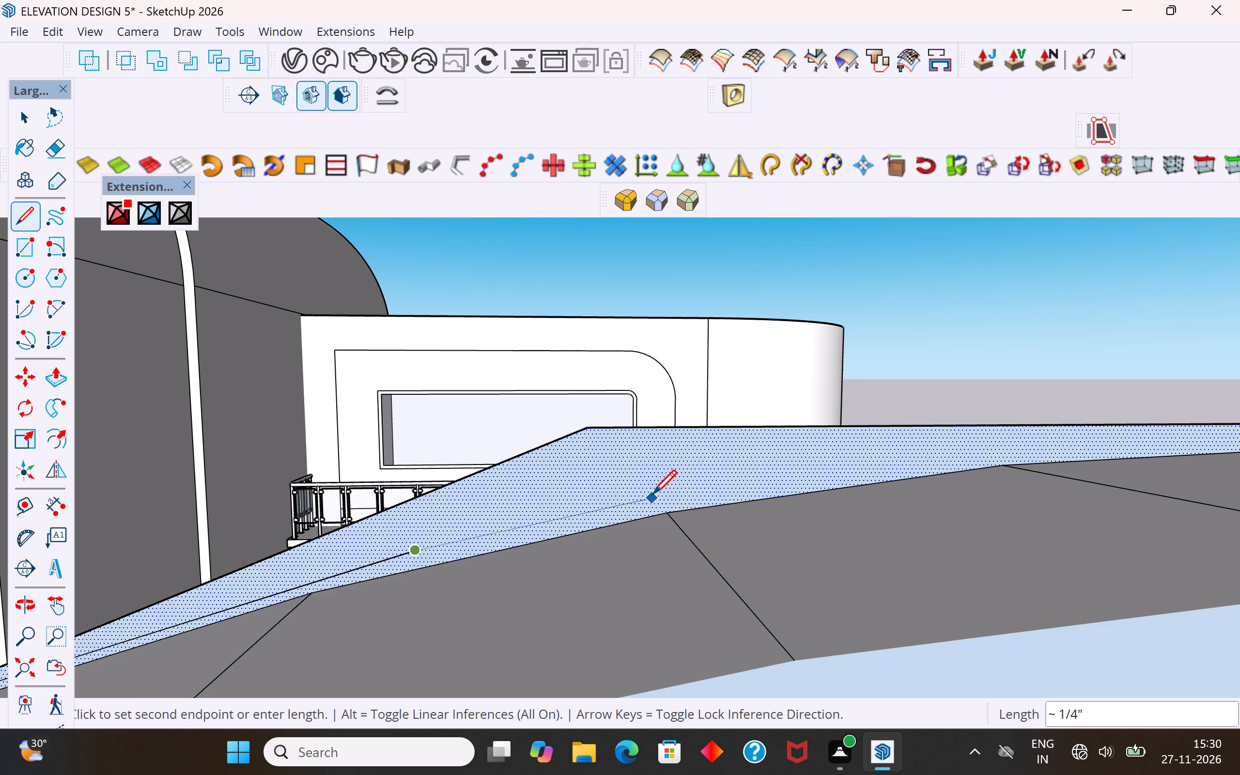
middle_drag(617, 543, 815, 581)
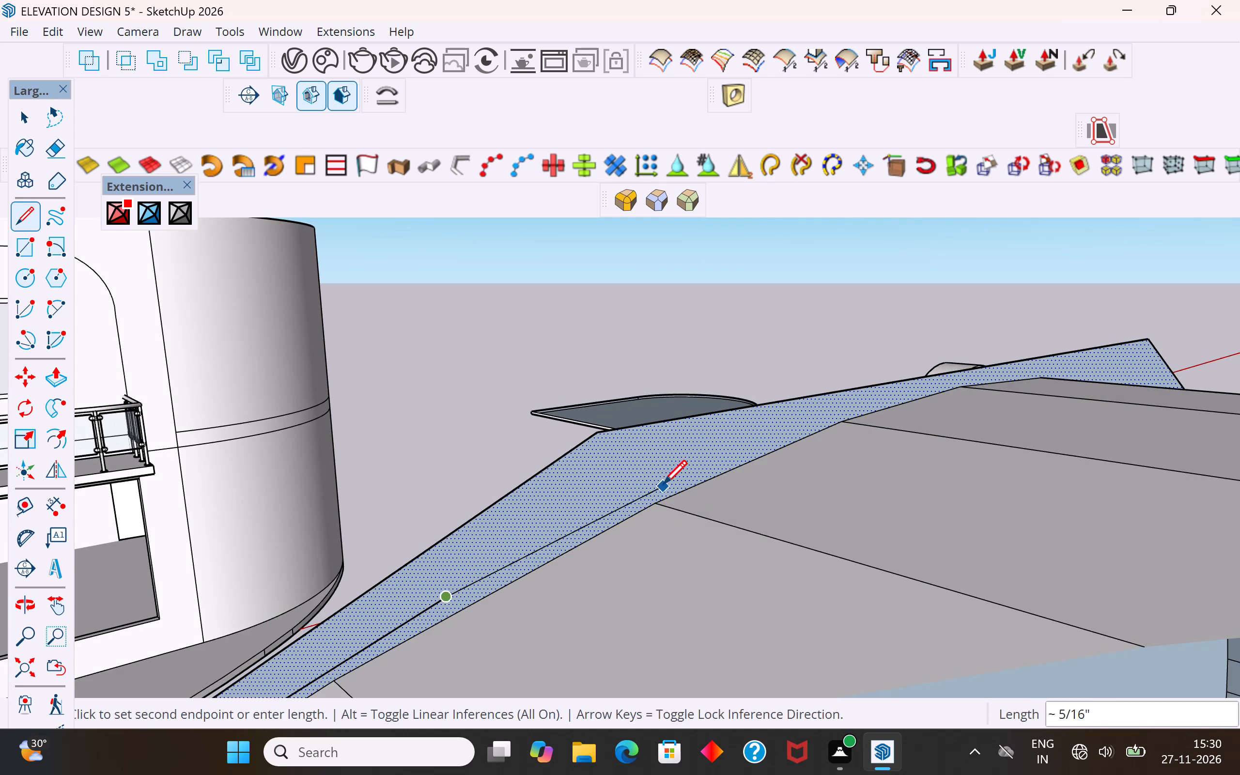
click(661, 486)
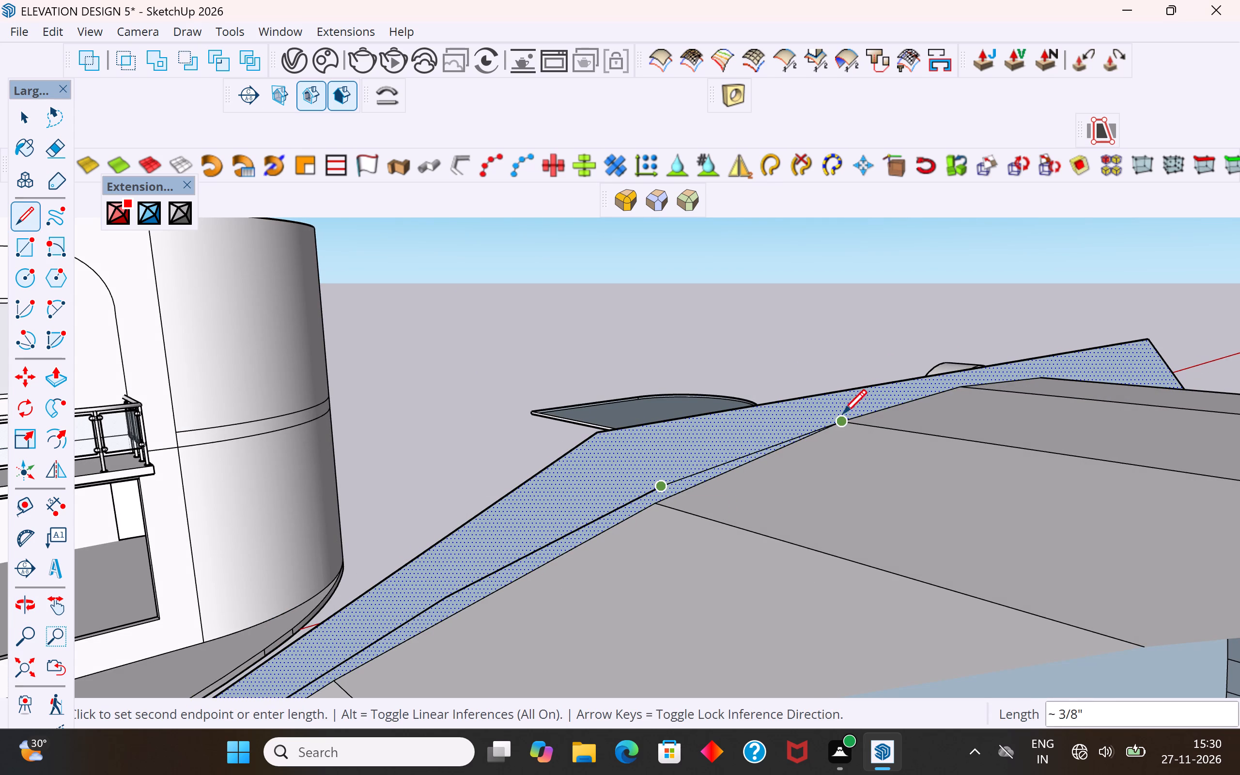
scroll(846, 406, up, 6)
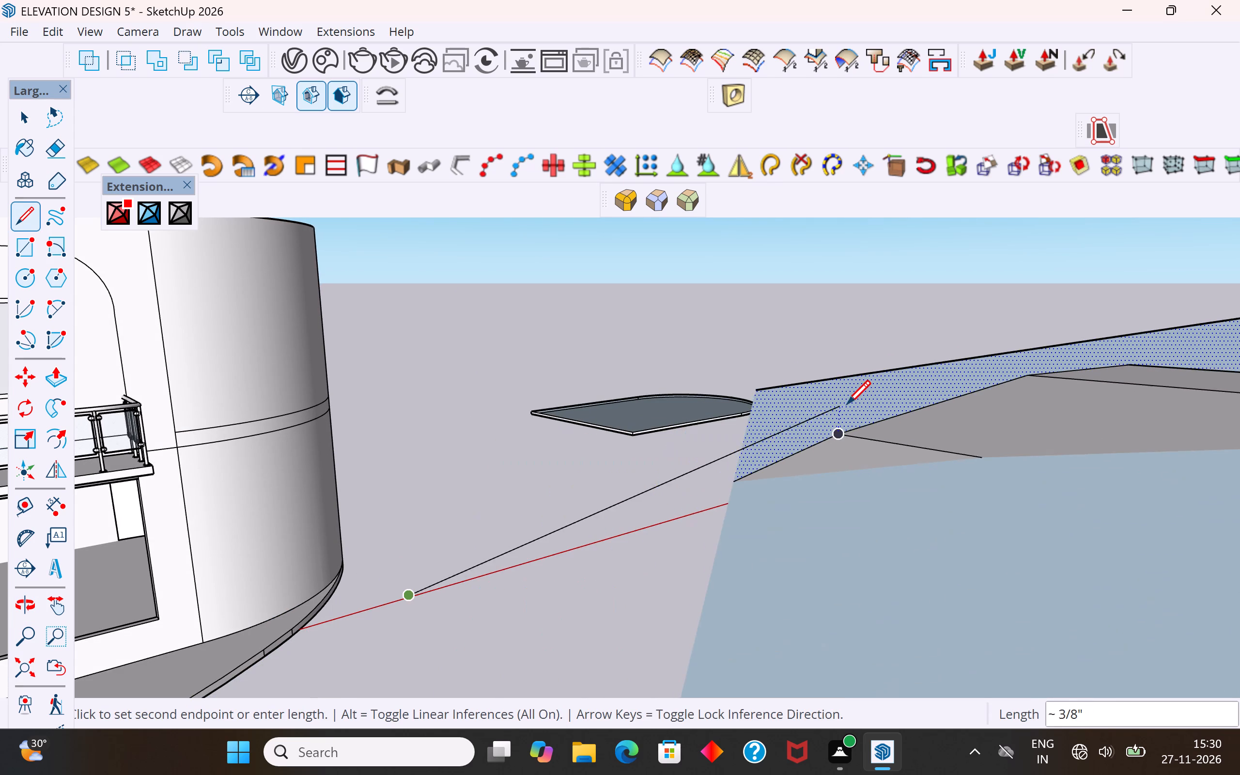
scroll(838, 426, down, 3)
middle_drag(903, 434, 564, 523)
scroll(576, 521, down, 5)
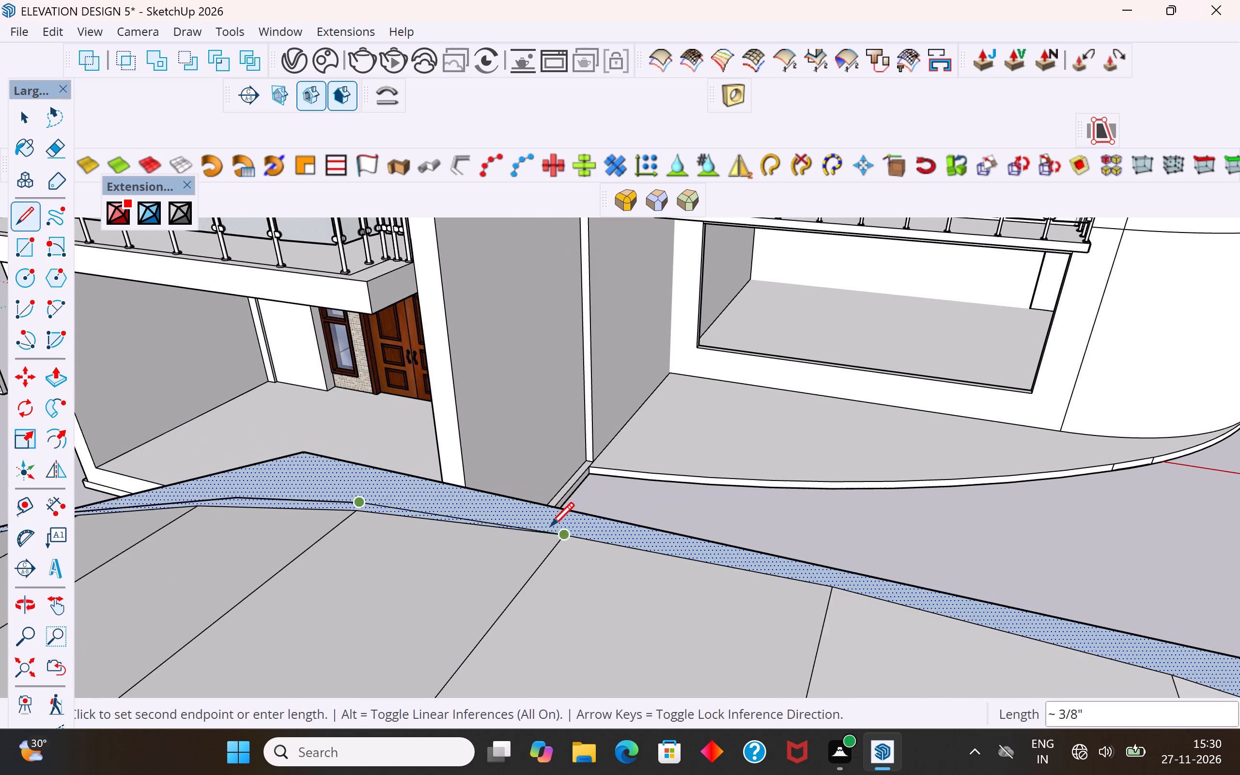
scroll(550, 528, up, 3)
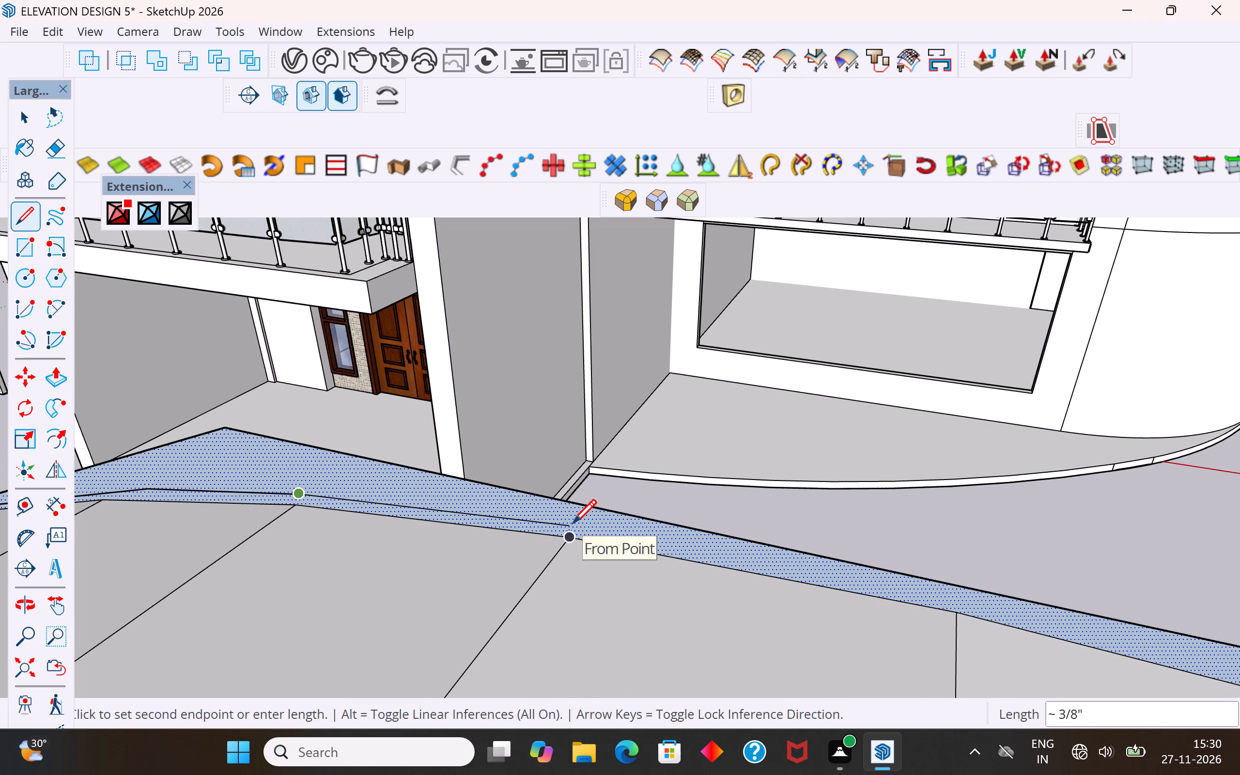
click(573, 526)
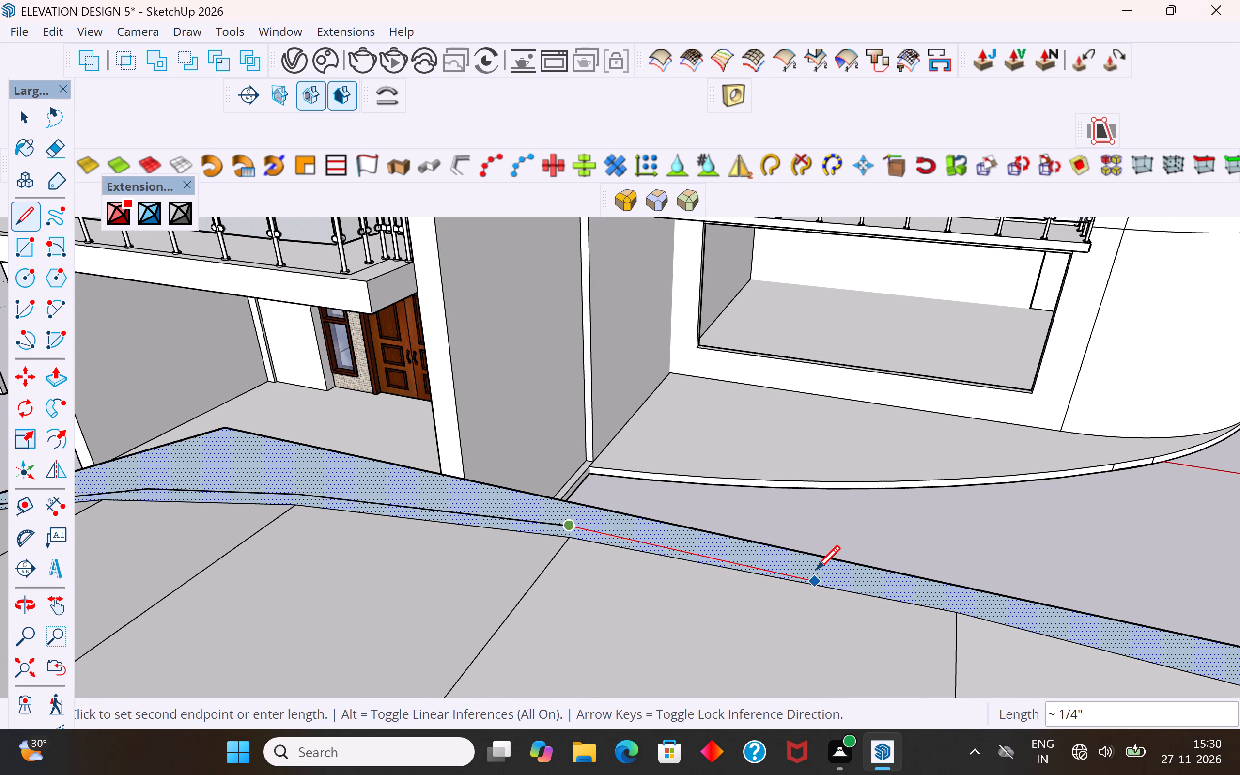
click(816, 572)
click(819, 559)
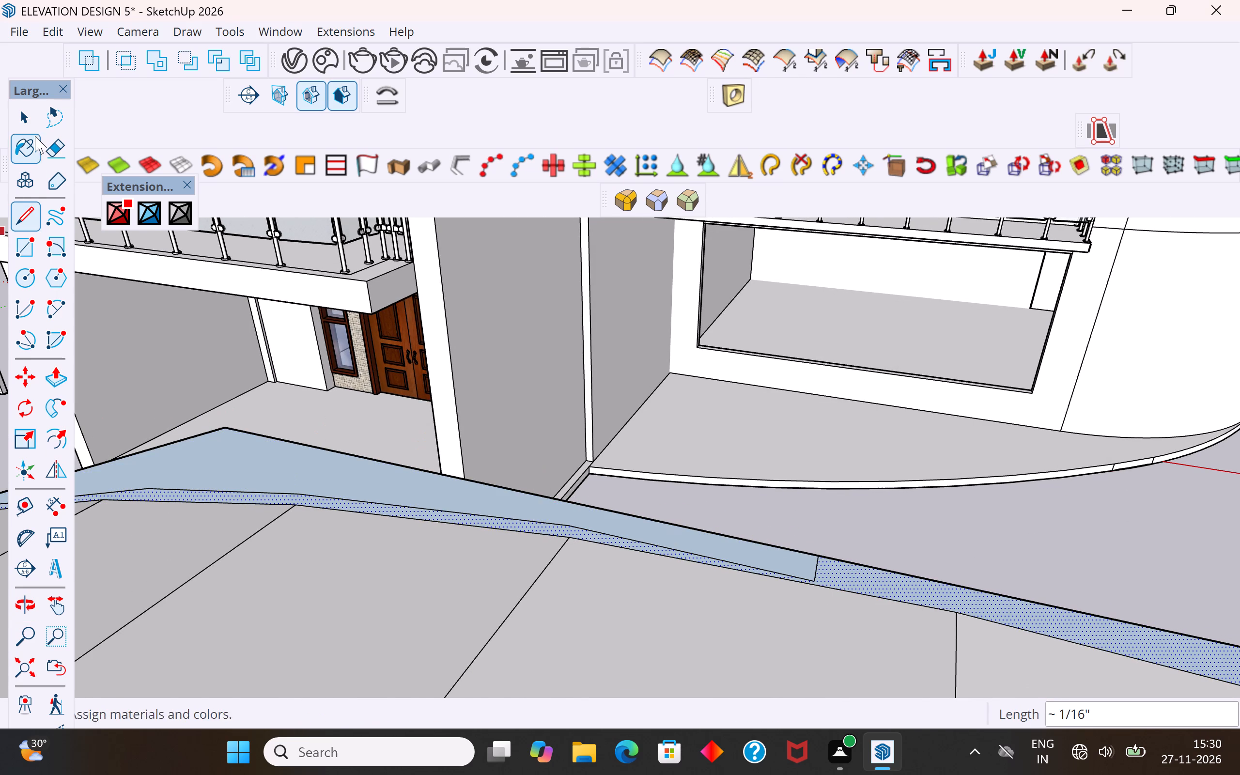
Delete the face enclosed above the arch and the two outer edges left meeting at its peak.
click(24, 119)
click(335, 484)
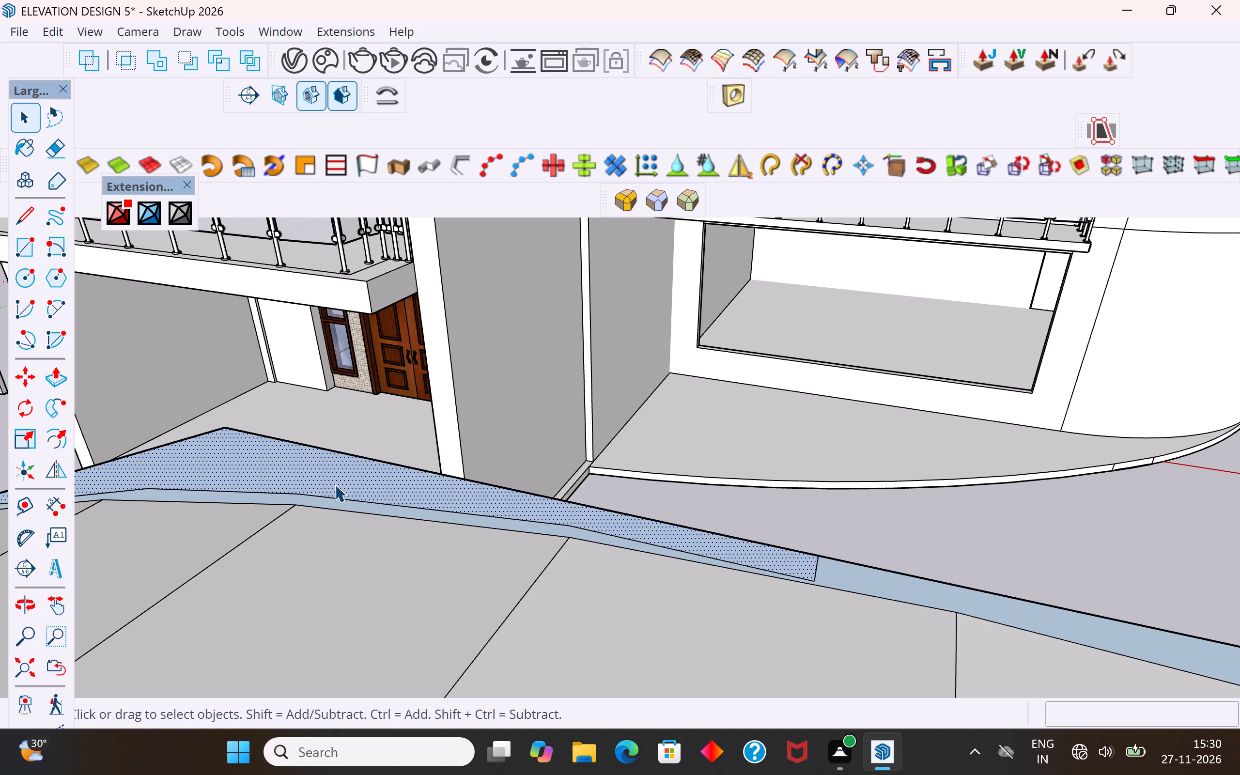
key(Delete)
click(466, 479)
key(Delete)
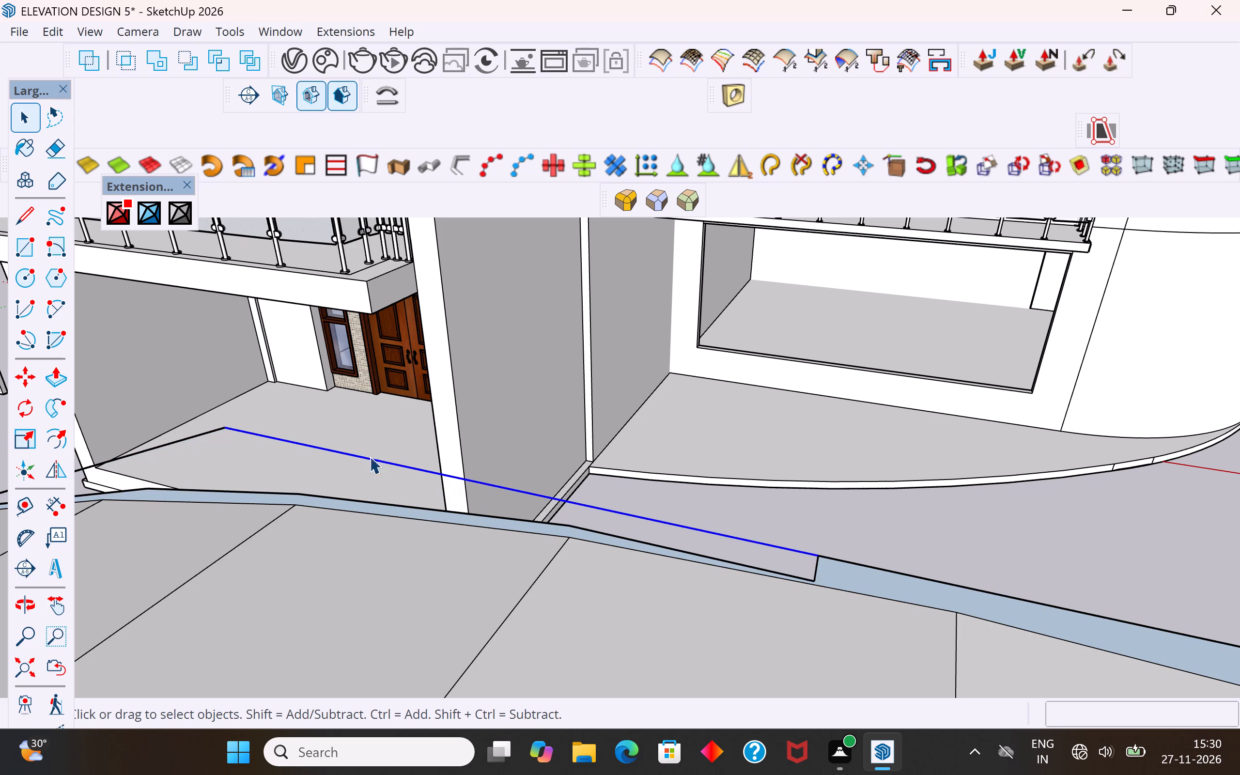
click(211, 433)
key(Delete)
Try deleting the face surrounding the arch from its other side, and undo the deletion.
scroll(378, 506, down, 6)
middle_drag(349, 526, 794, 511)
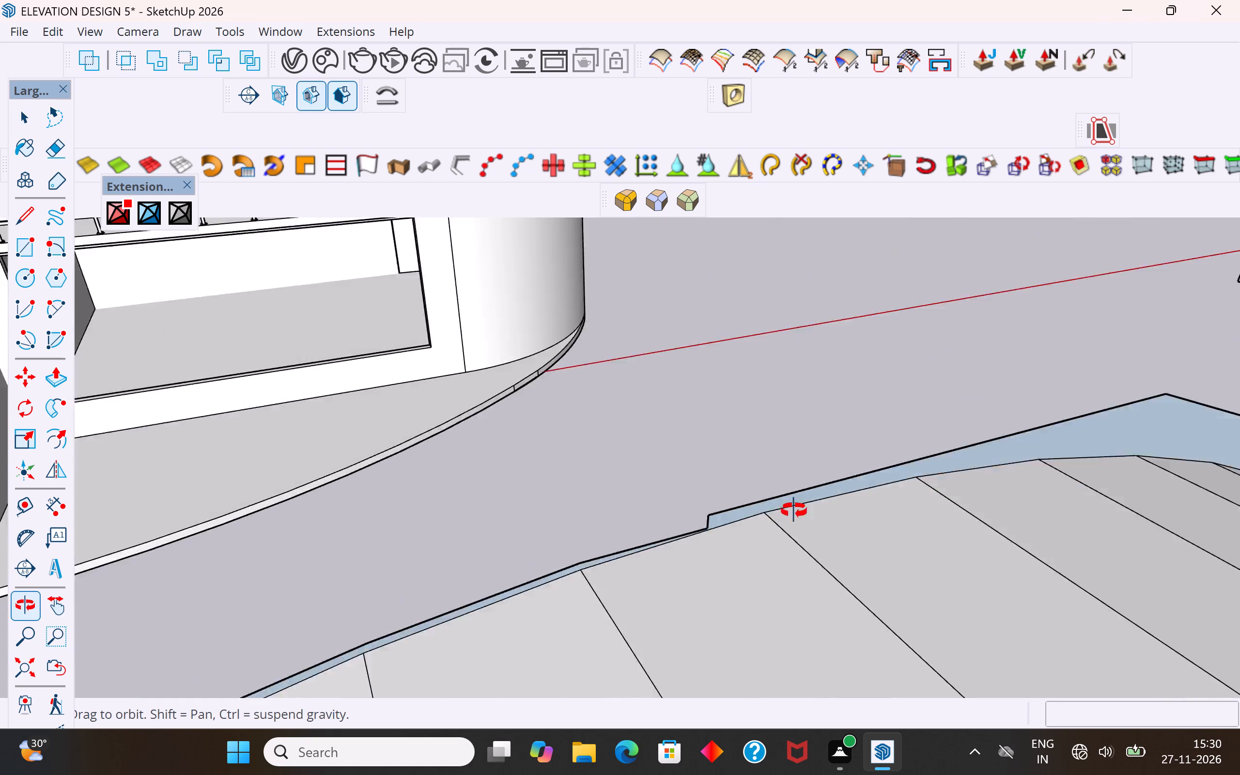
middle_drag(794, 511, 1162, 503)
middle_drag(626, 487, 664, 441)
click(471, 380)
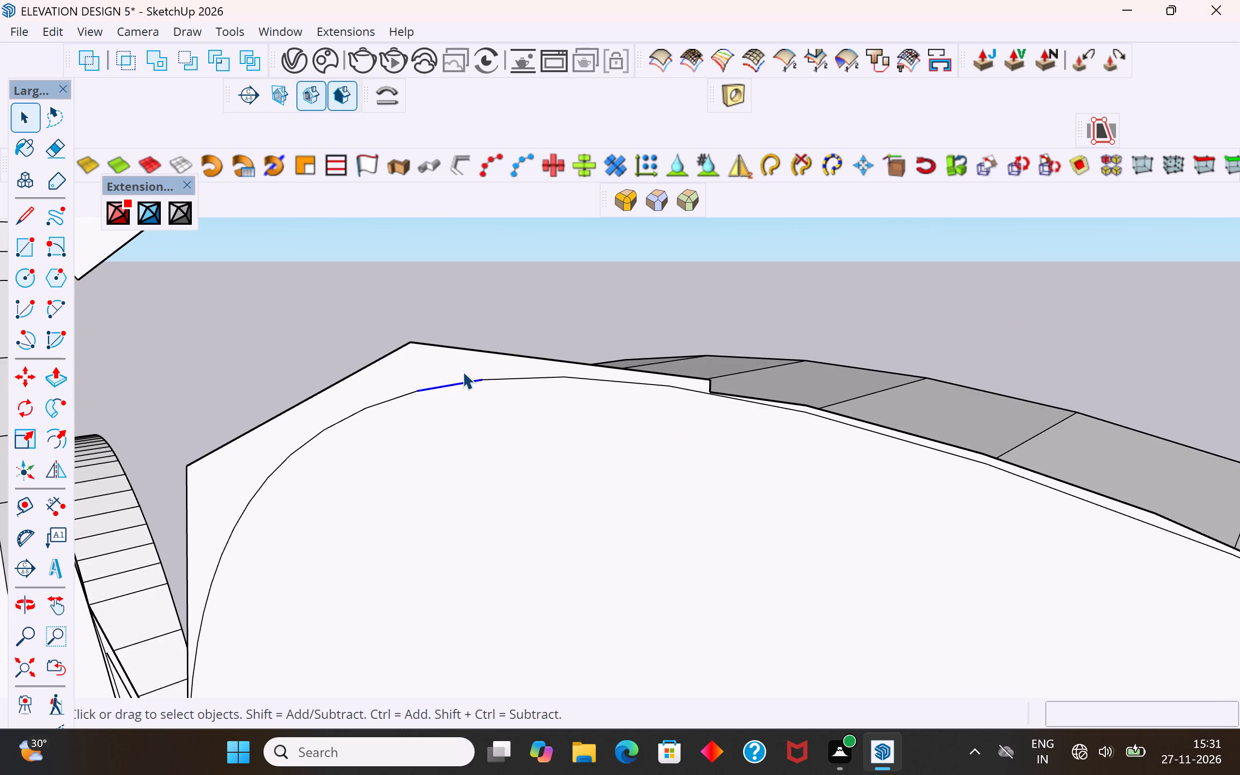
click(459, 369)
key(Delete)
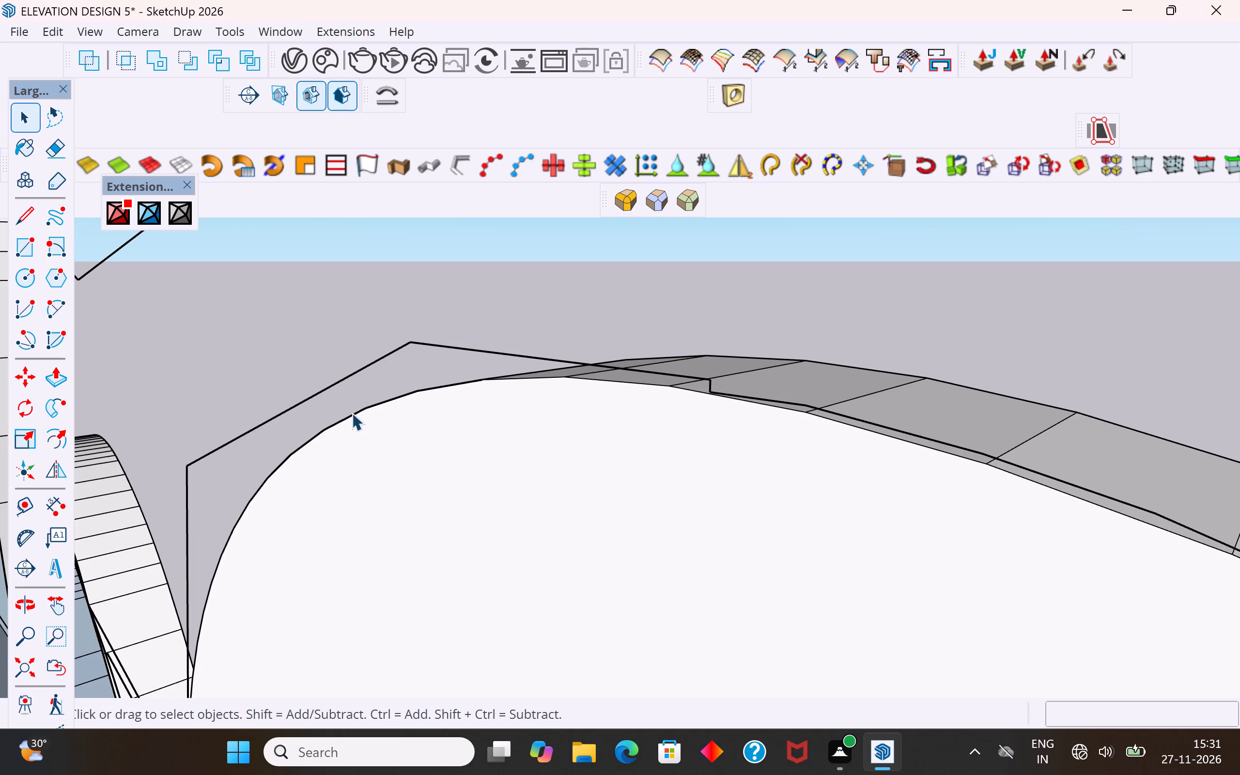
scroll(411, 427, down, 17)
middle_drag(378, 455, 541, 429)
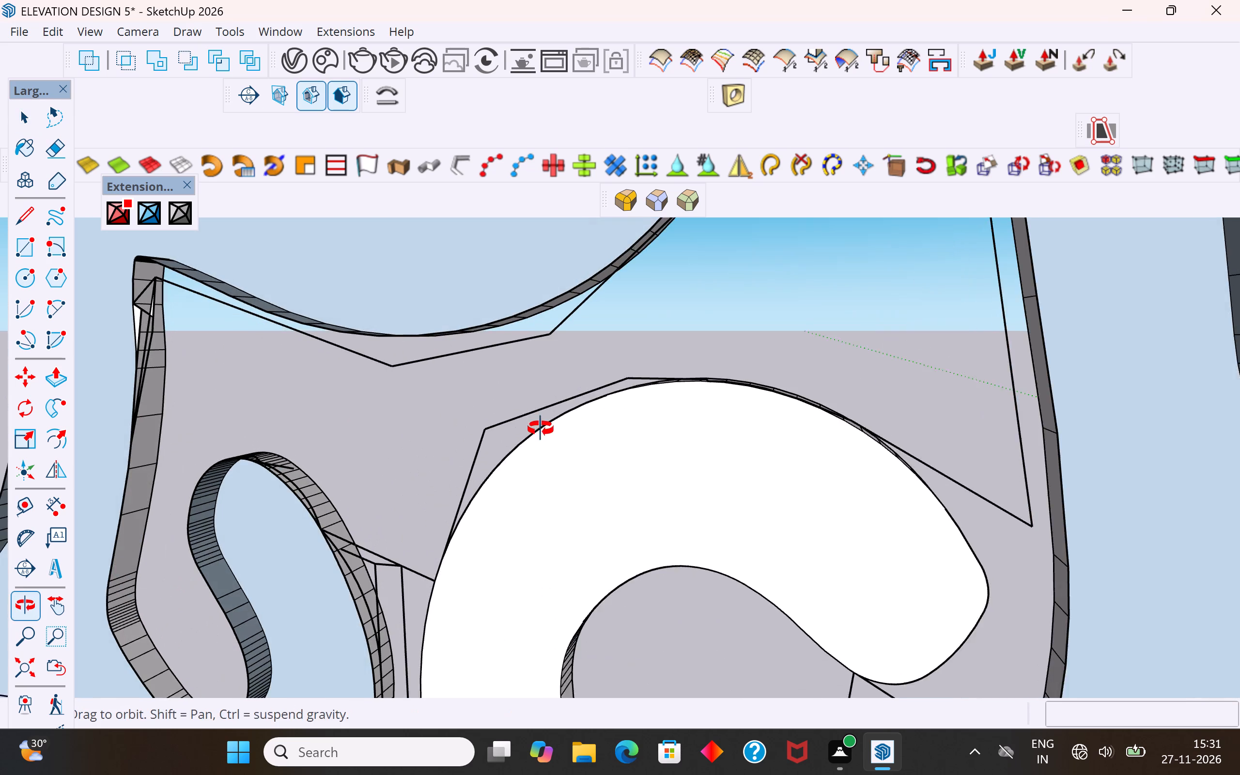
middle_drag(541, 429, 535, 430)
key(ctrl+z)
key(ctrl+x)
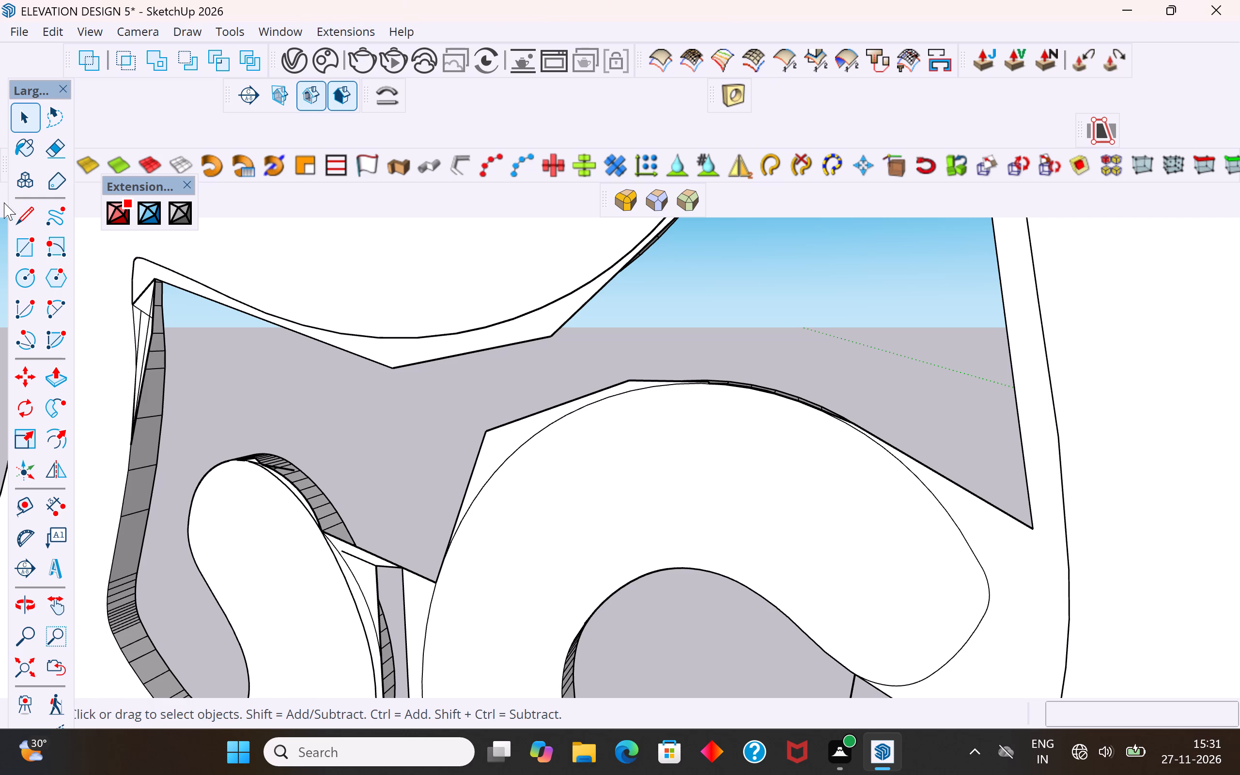
Draw two connected lines, about 1 11/16" and 3" long, under the upper curve's lowest point from the sloping edge to the neighbouring corner.
click(529, 424)
middle_drag(506, 459, 531, 411)
middle_drag(467, 356, 502, 444)
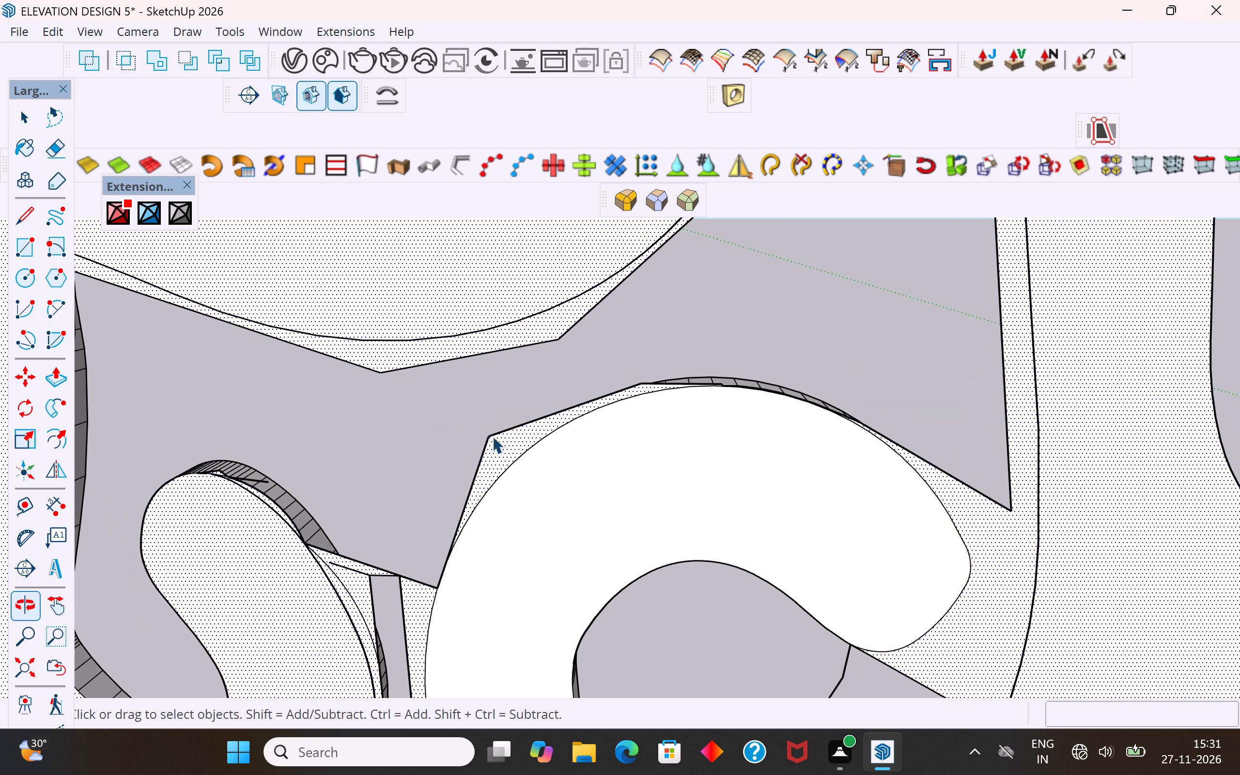
click(23, 211)
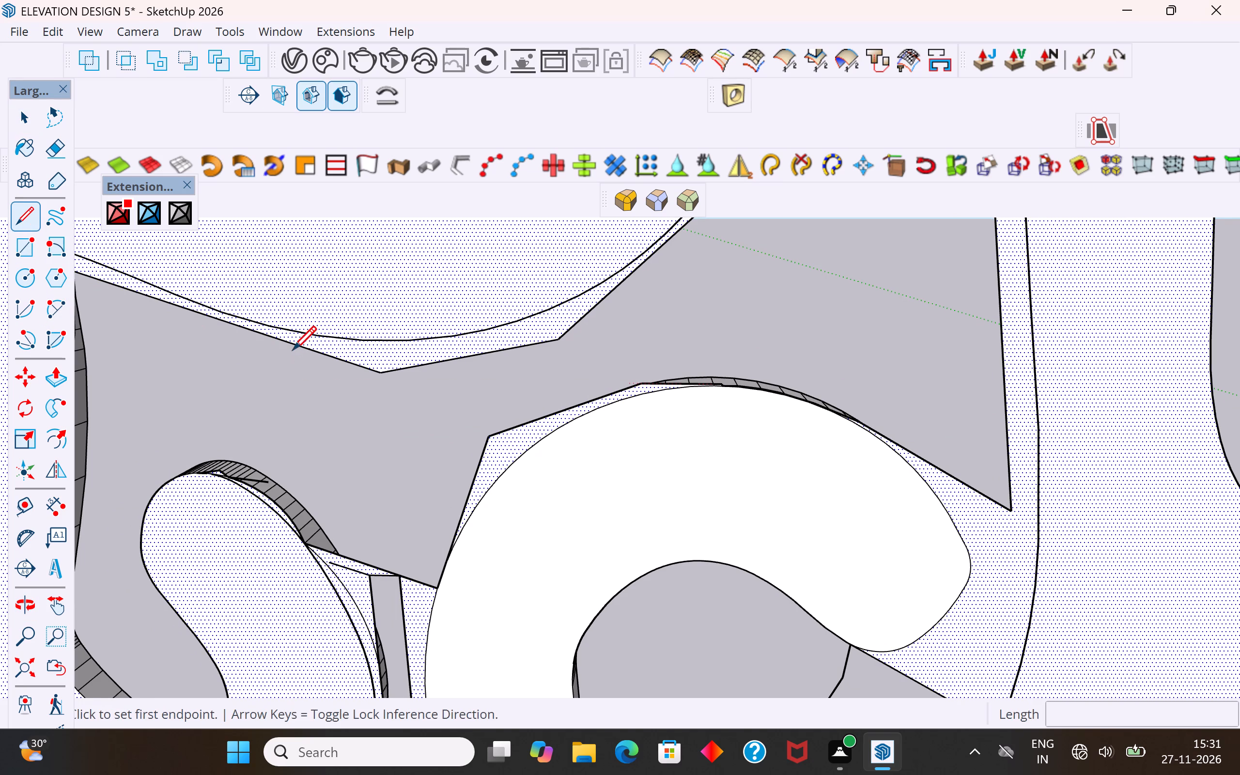
click(287, 337)
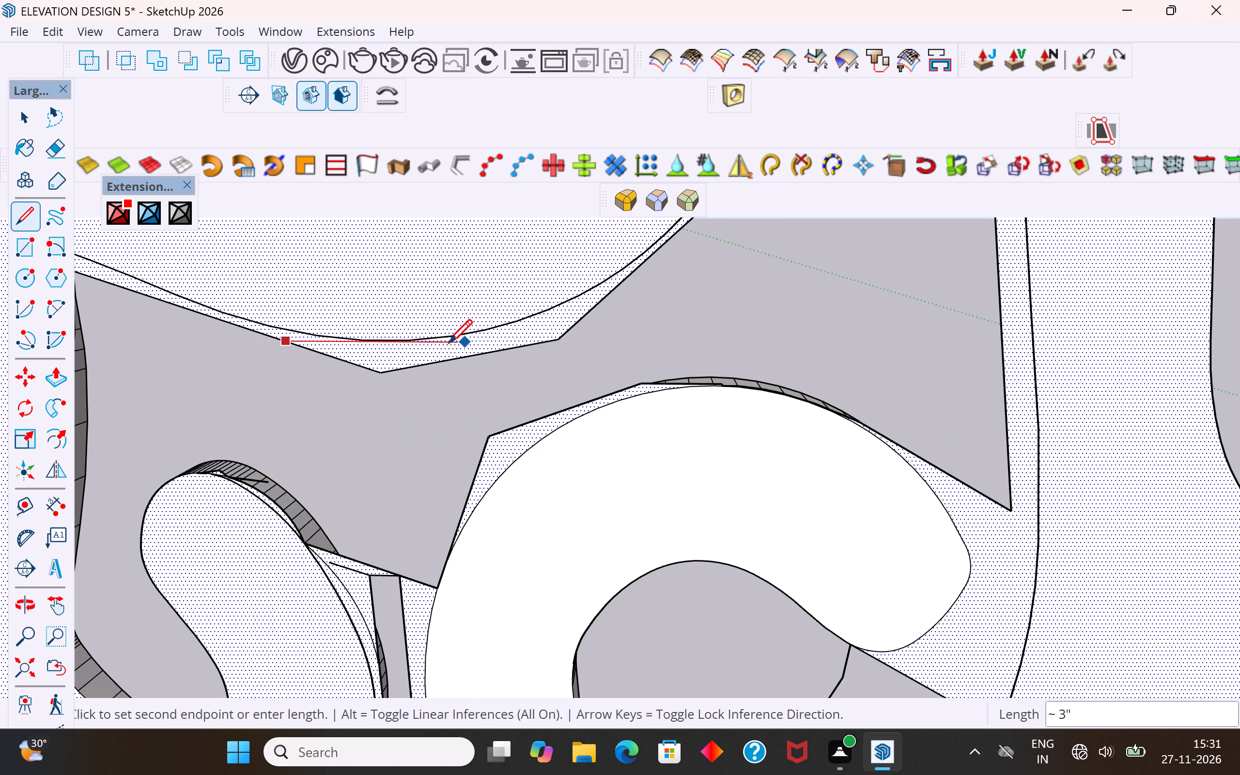
scroll(378, 356, up, 5)
click(385, 343)
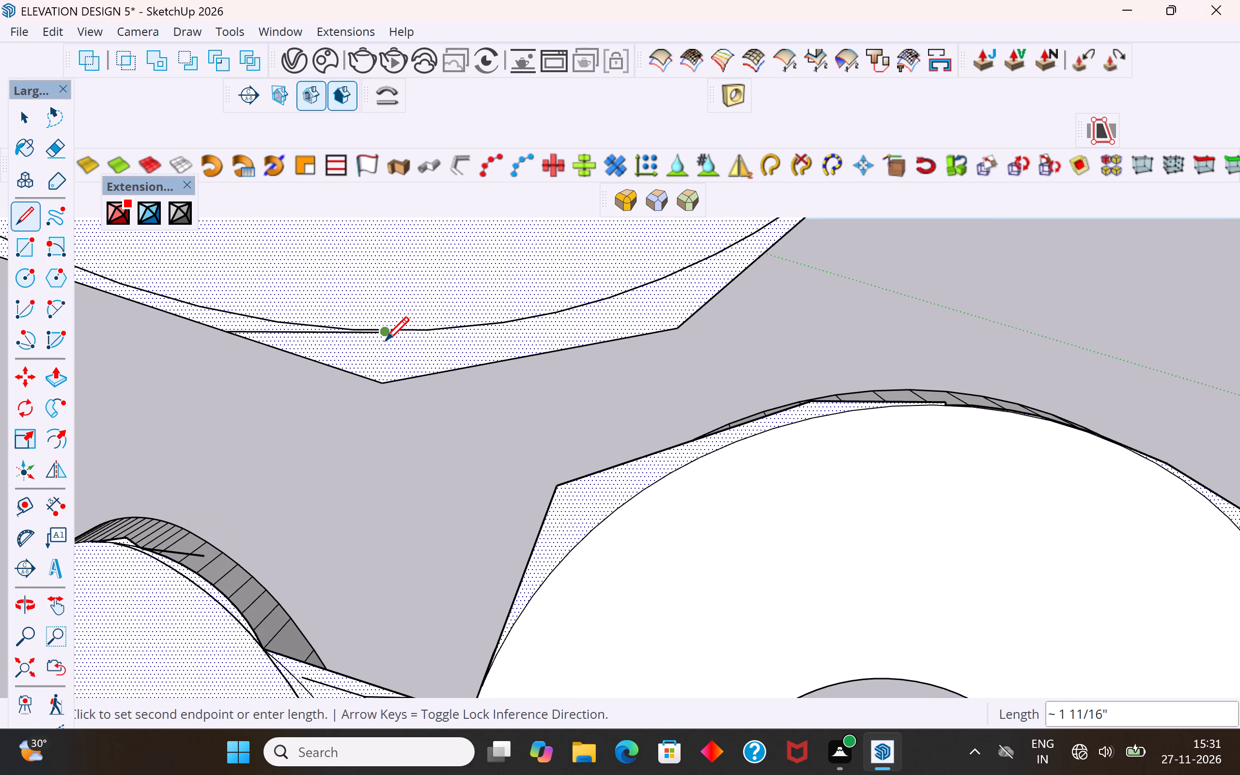
click(677, 328)
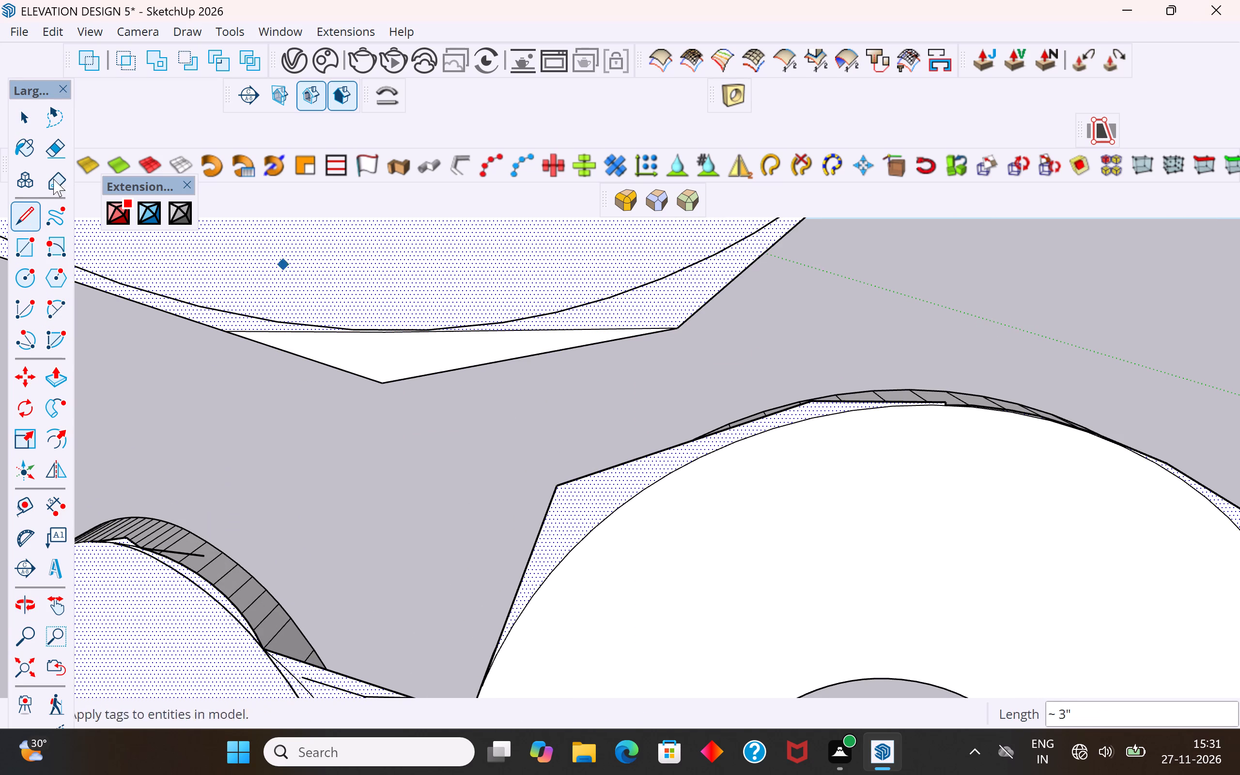
Delete the triangular face below the new cut lines and the two loose edges meeting at its lower point.
click(29, 115)
click(392, 353)
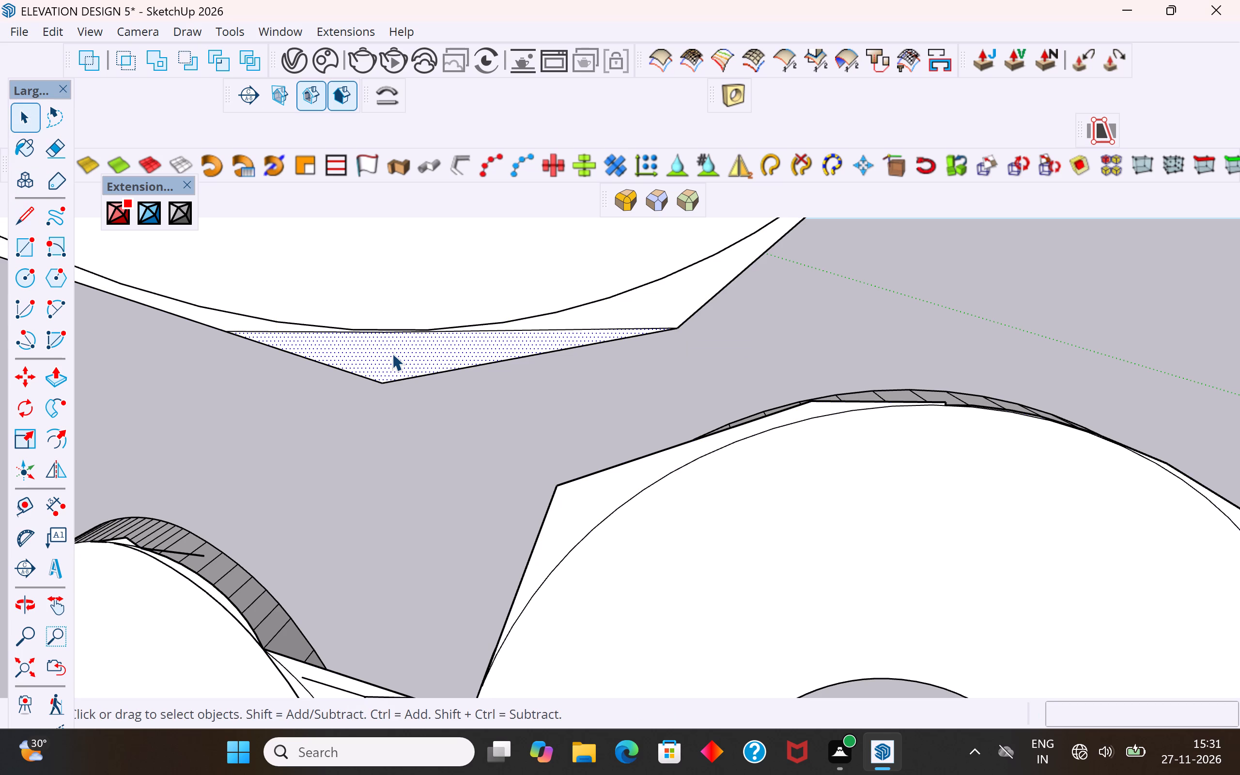
key(Delete)
click(410, 368)
drag(410, 369, 355, 418)
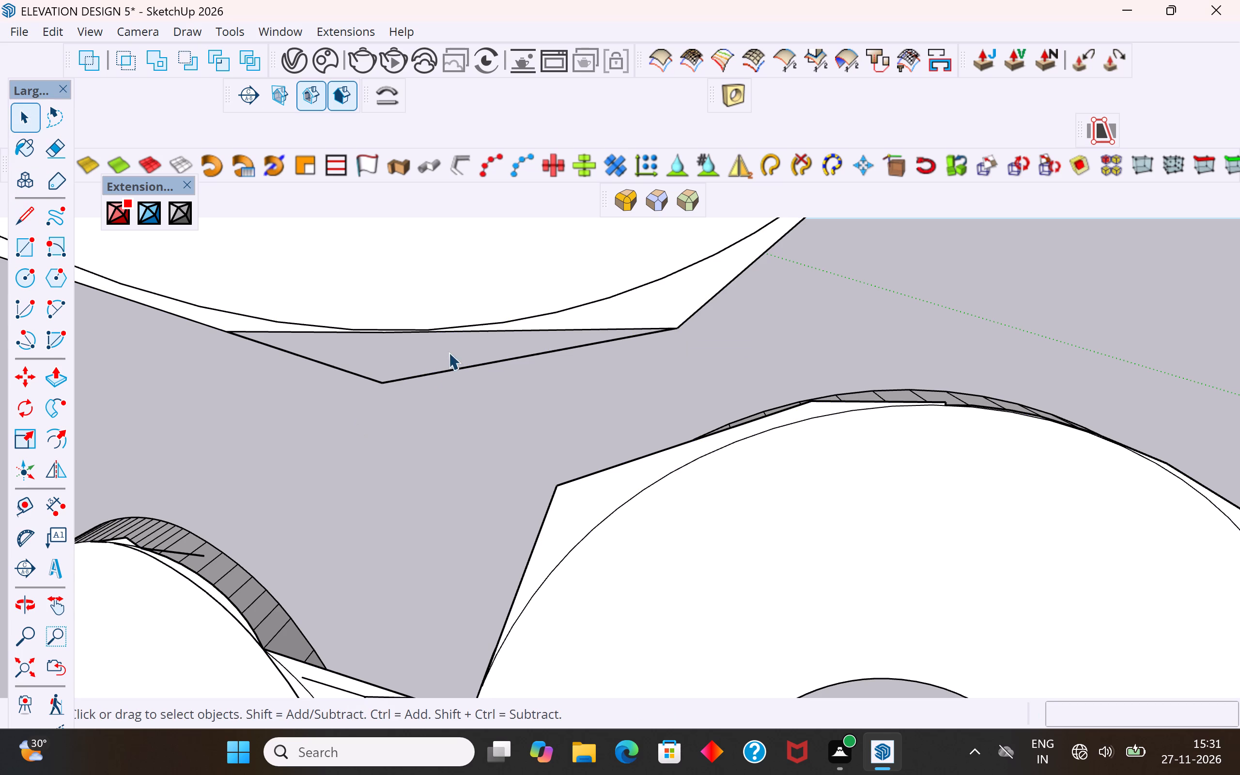
drag(449, 352, 346, 423)
key(Delete)
Draw a line about 2 7/16" long across the remaining corner below the upper curve, from the bottom edge to the sloping edge.
click(654, 310)
scroll(681, 332, up, 1)
middle_drag(681, 332, 646, 325)
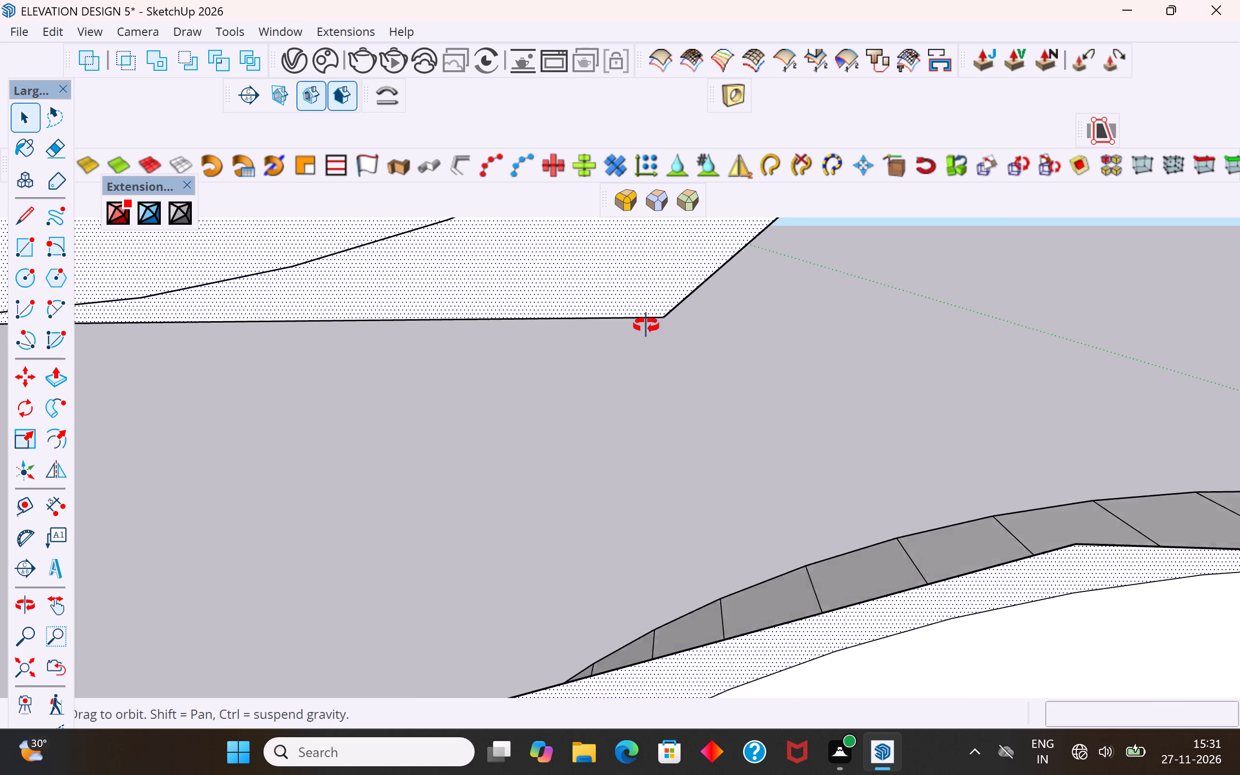
middle_drag(646, 325, 641, 324)
scroll(606, 488, down, 8)
middle_drag(612, 459, 606, 417)
scroll(622, 454, up, 5)
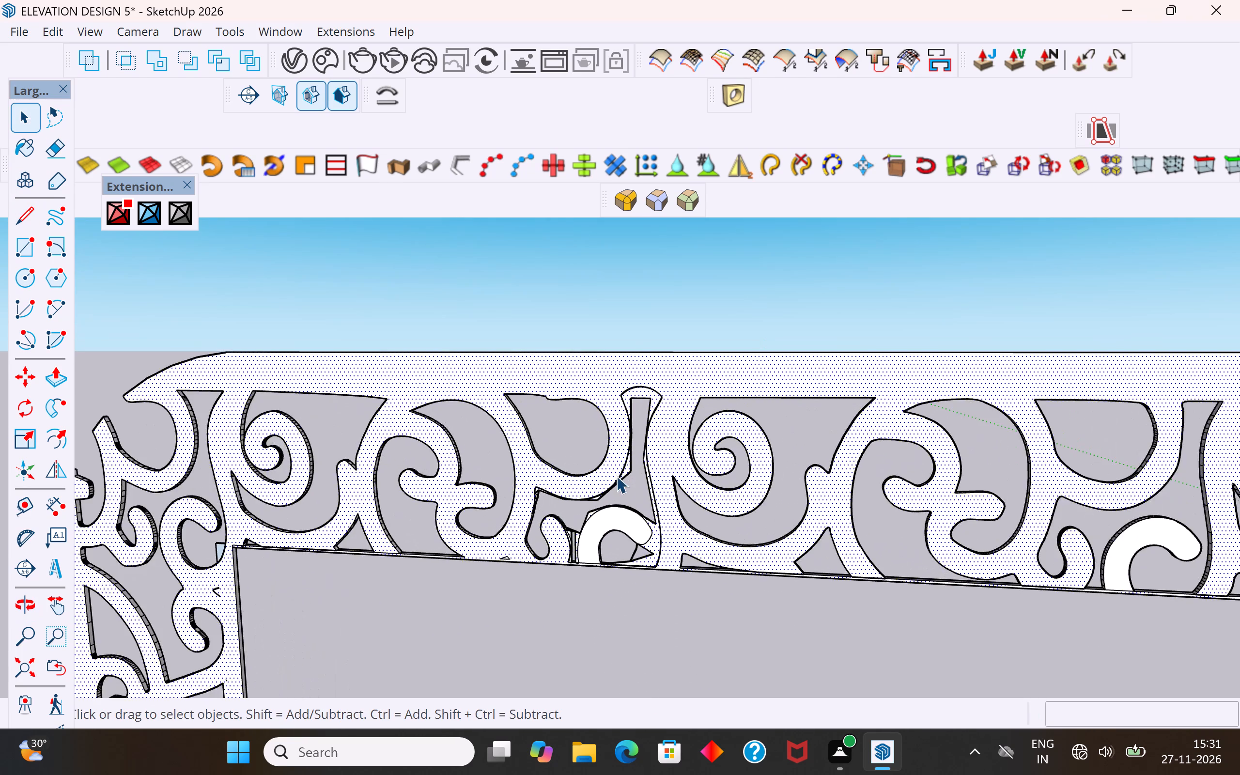
scroll(616, 476, up, 20)
scroll(616, 476, up, 3)
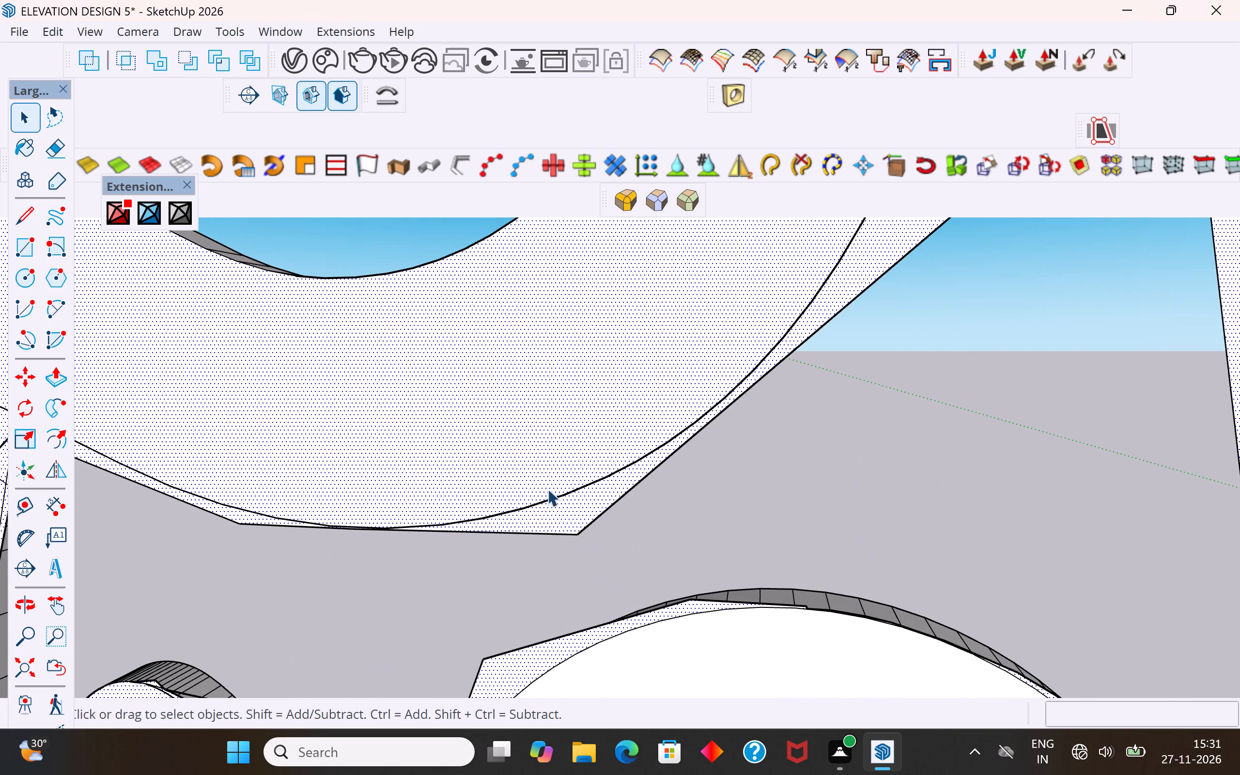
click(30, 221)
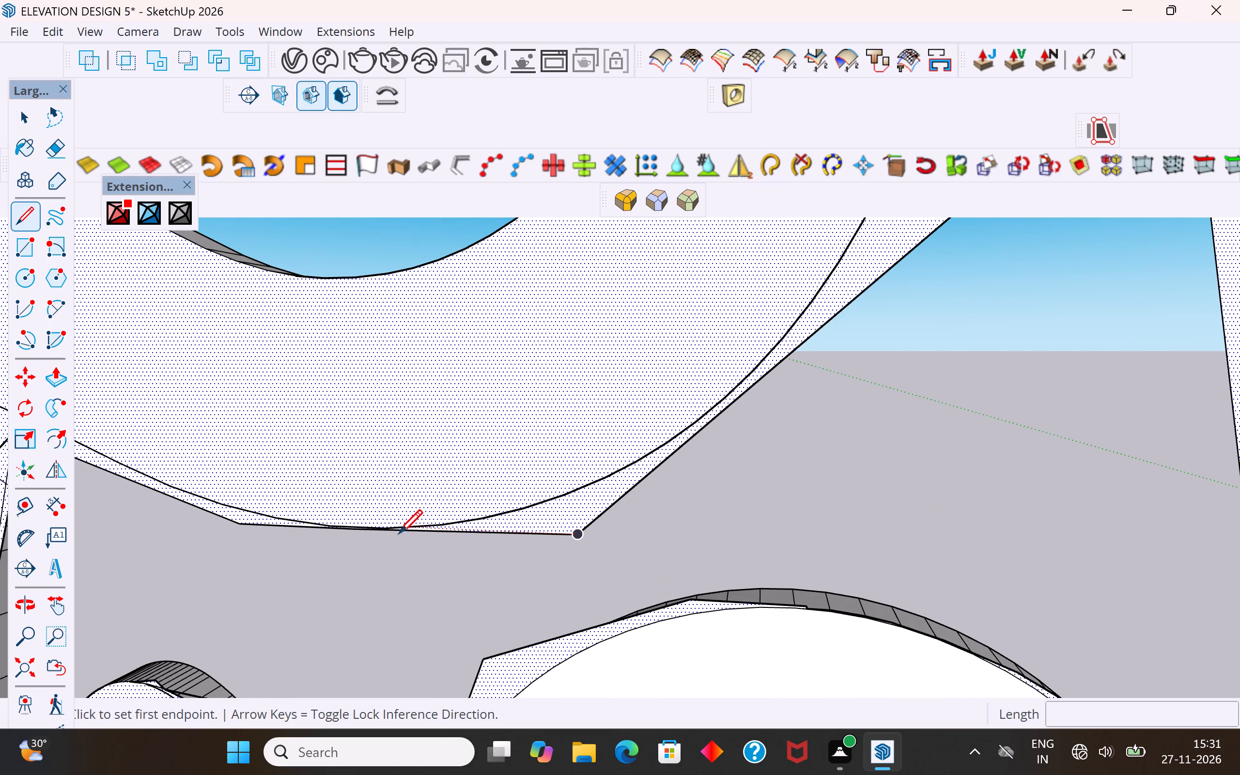
click(477, 531)
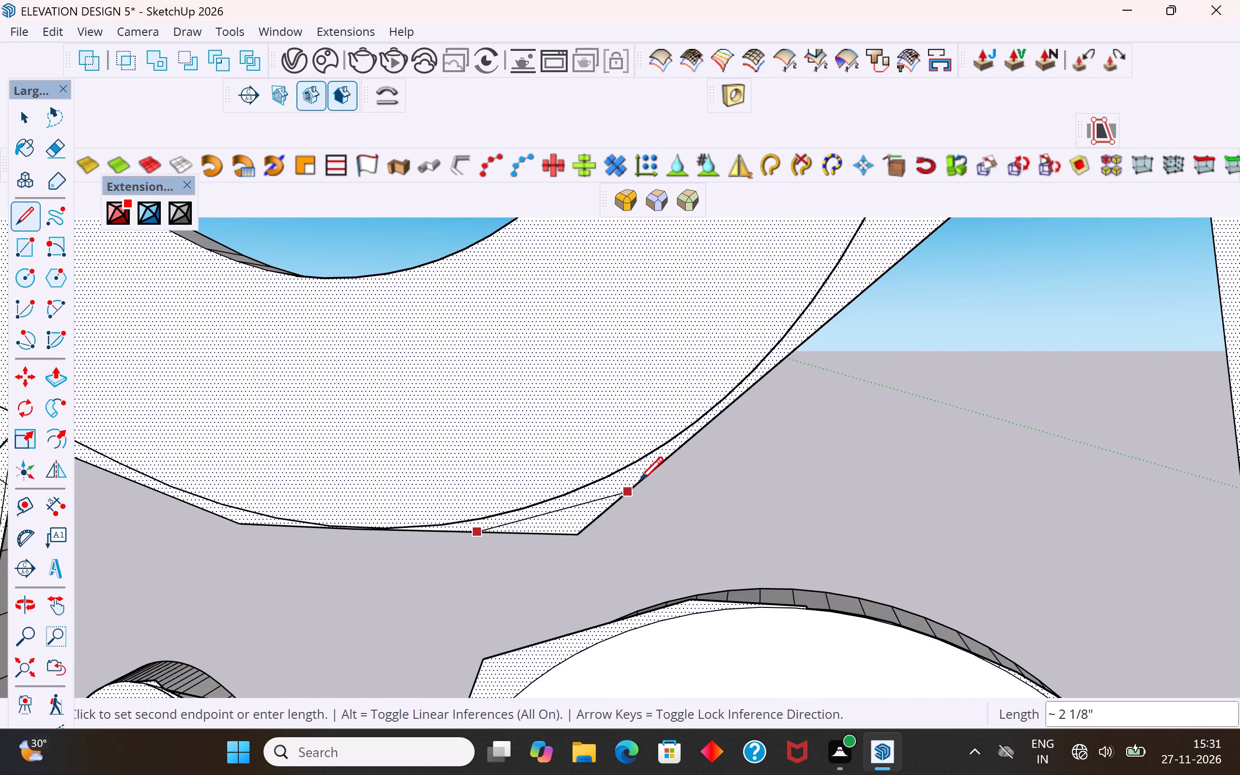
click(661, 462)
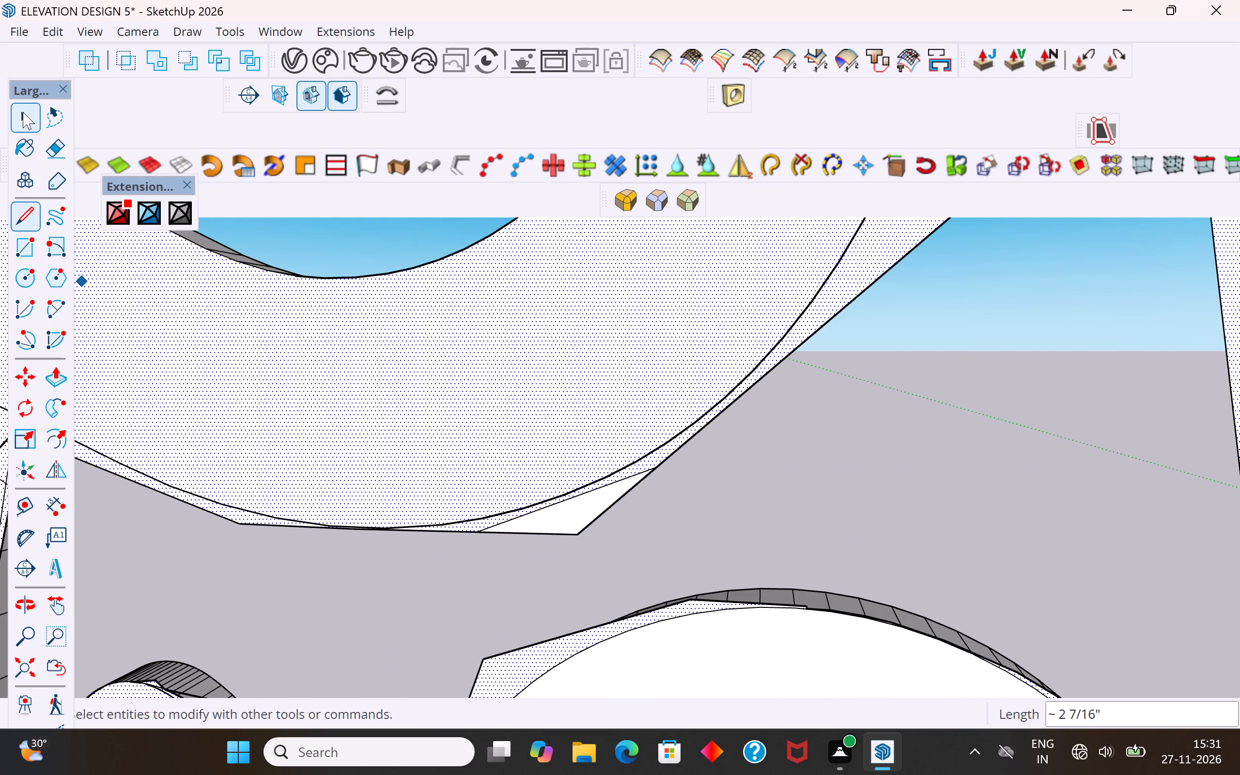
Delete the triangular face cut off below the upper curve and the two loose edges meeting at its outer corner.
click(23, 112)
click(558, 515)
key(Delete)
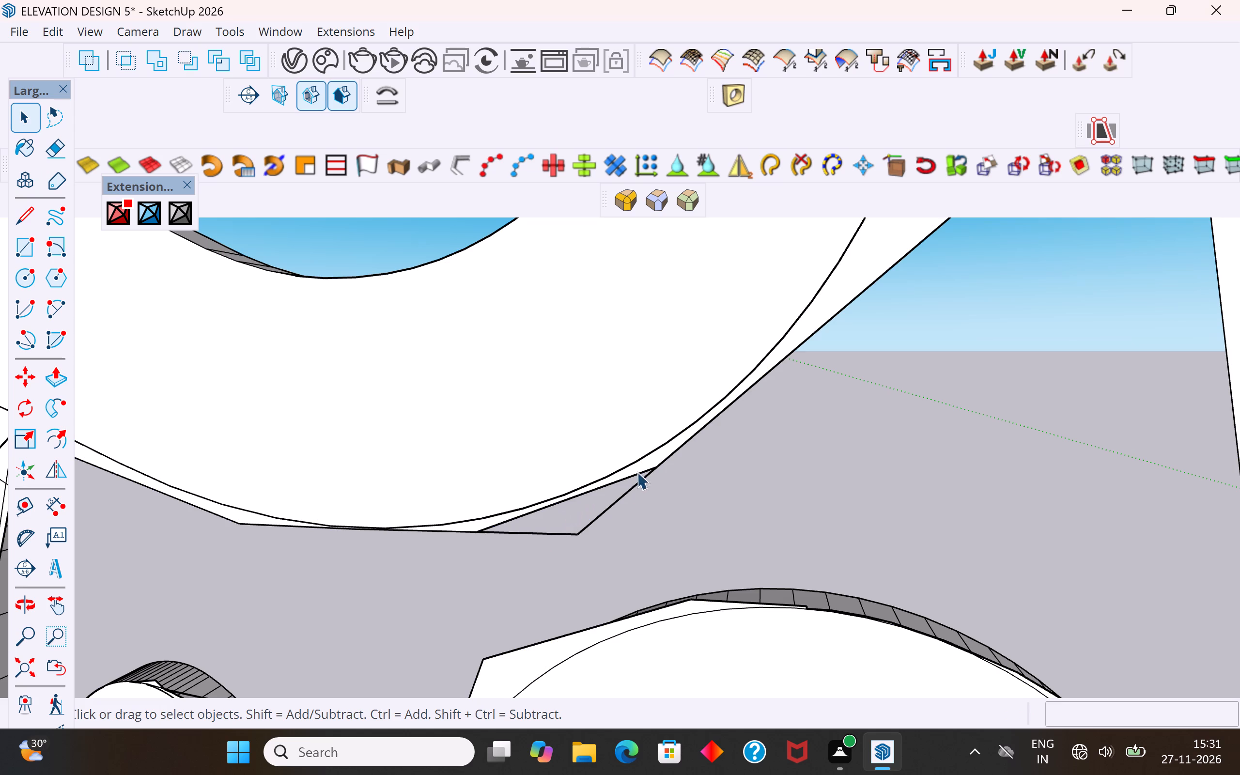
click(623, 500)
key(Delete)
click(577, 534)
key(Delete)
Delete the short segment of the upper curve's edge closest to the newly trimmed corner.
scroll(652, 458, up, 5)
click(646, 449)
key(Delete)
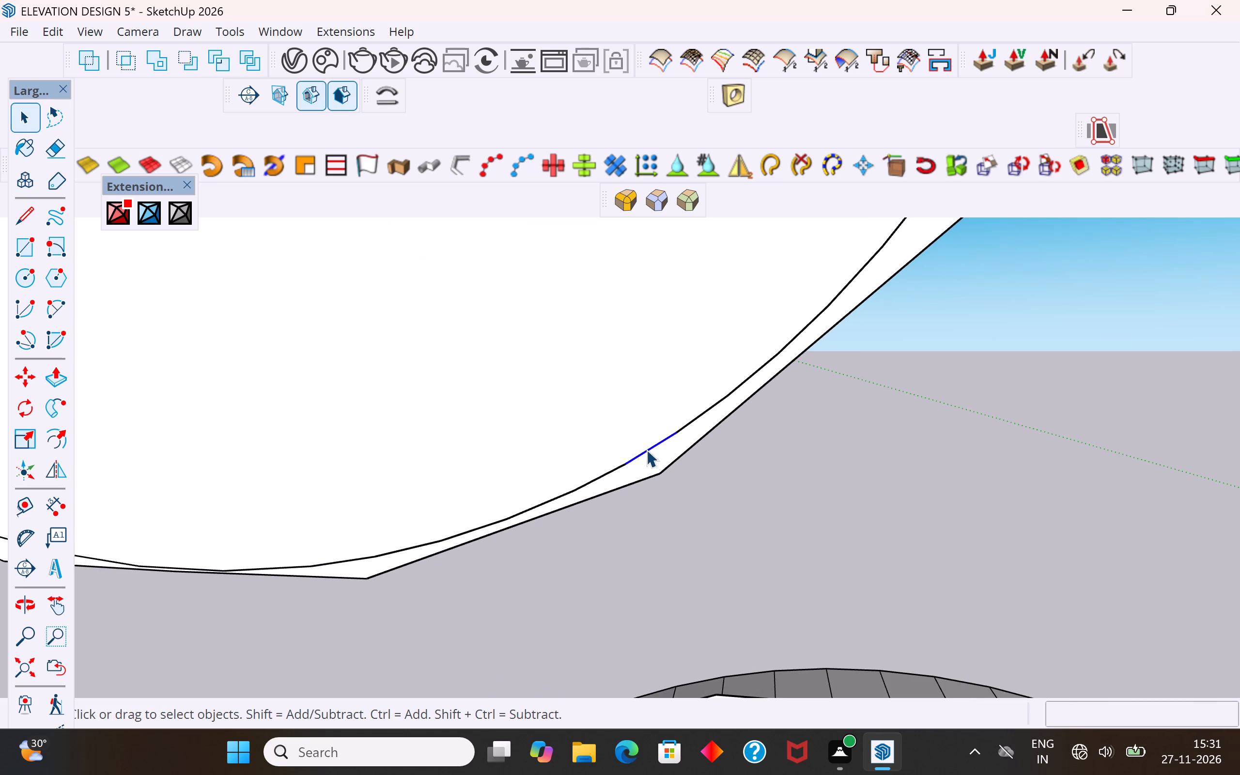
Erase the stray edges around the opening's pointed corner at the far end of the upper curve, including the adjoining curve segments.
scroll(651, 452, down, 12)
scroll(651, 452, up, 1)
scroll(651, 452, down, 6)
middle_drag(653, 452, 686, 459)
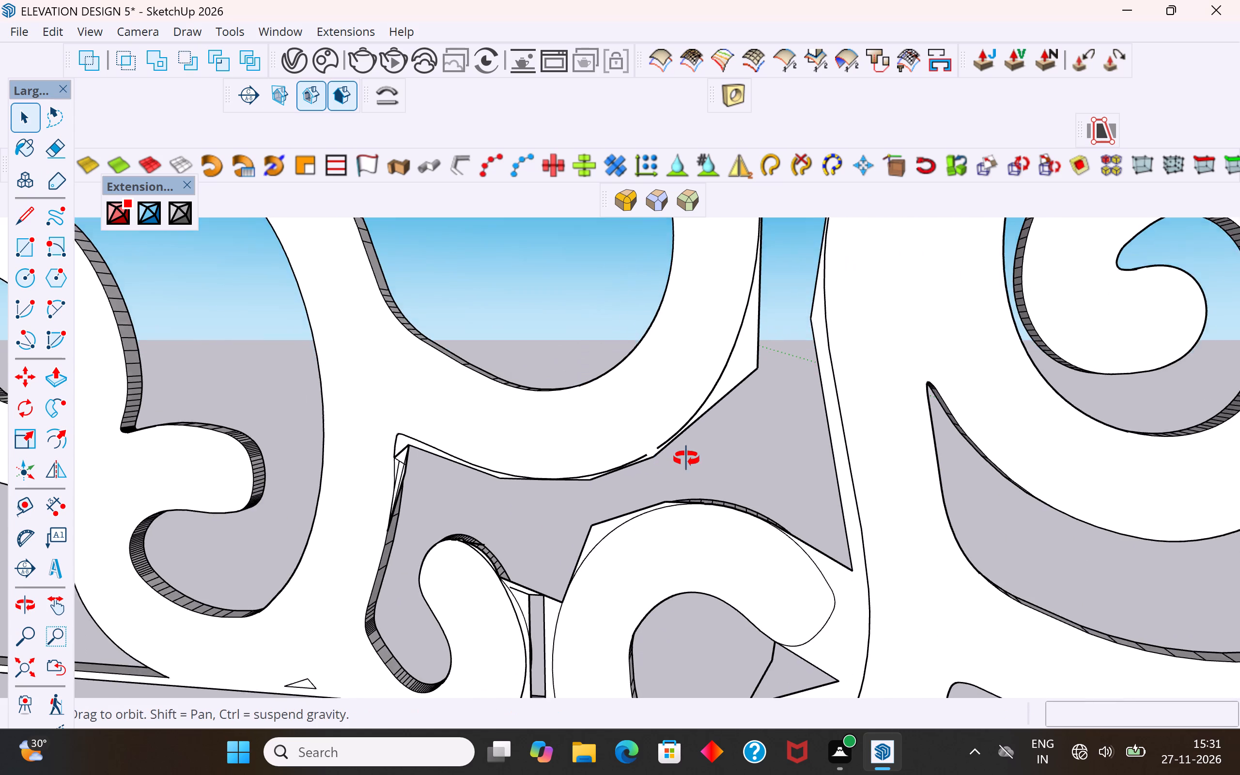
middle_drag(686, 459, 689, 480)
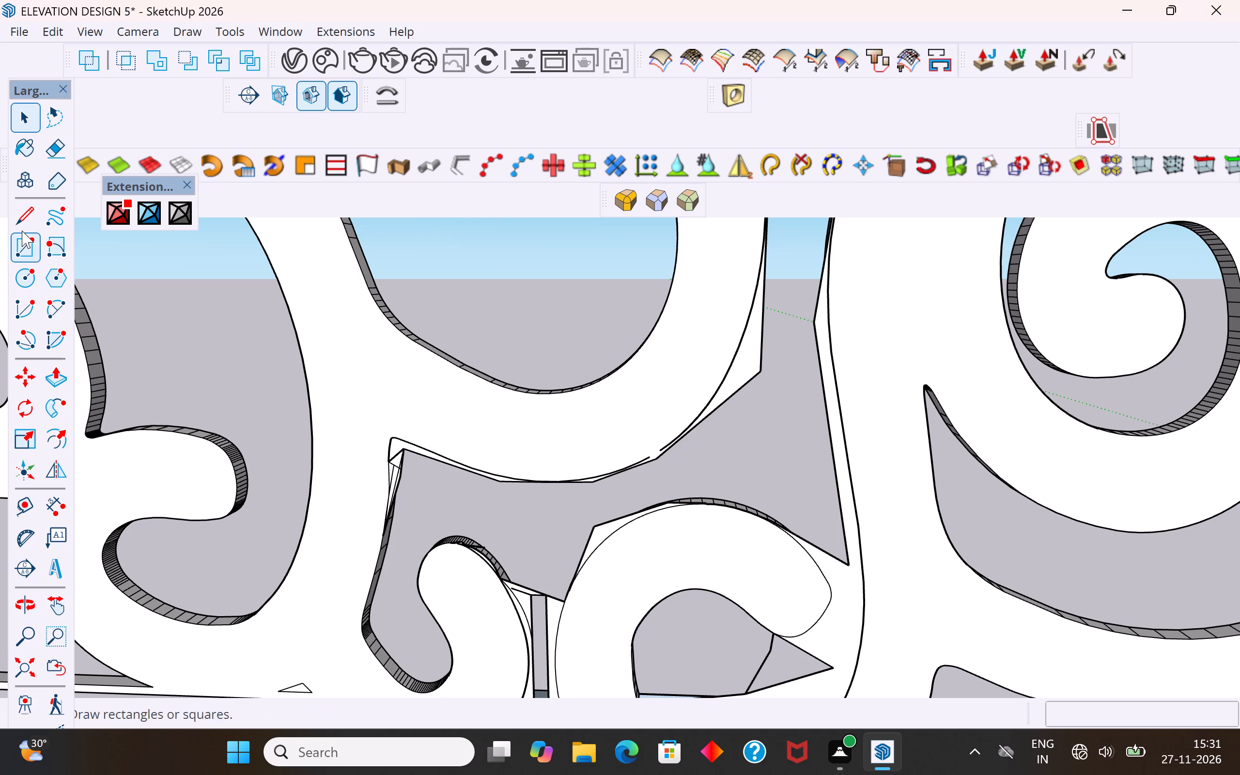
click(56, 153)
drag(377, 467, 382, 458)
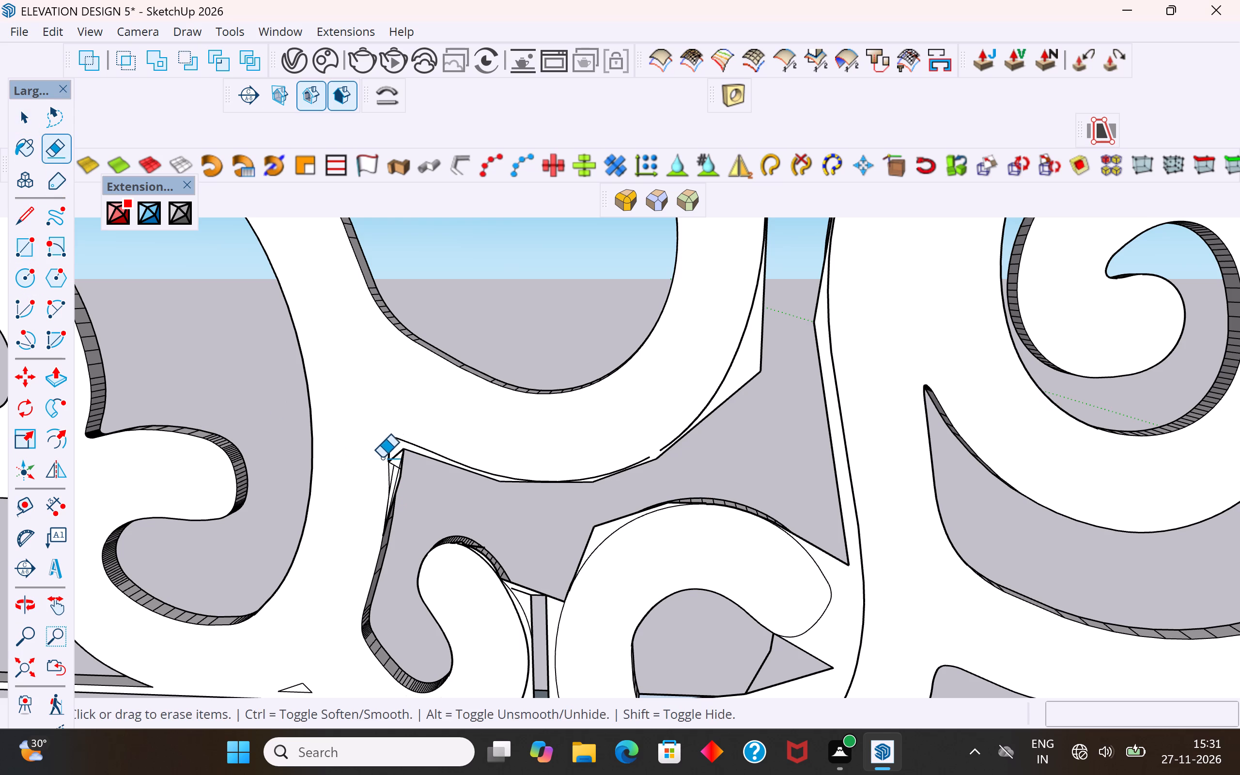
drag(382, 458, 402, 424)
drag(379, 464, 422, 431)
drag(421, 430, 444, 410)
drag(392, 458, 390, 473)
drag(390, 473, 381, 509)
drag(392, 450, 391, 482)
drag(396, 455, 374, 544)
drag(388, 464, 411, 422)
drag(386, 442, 406, 419)
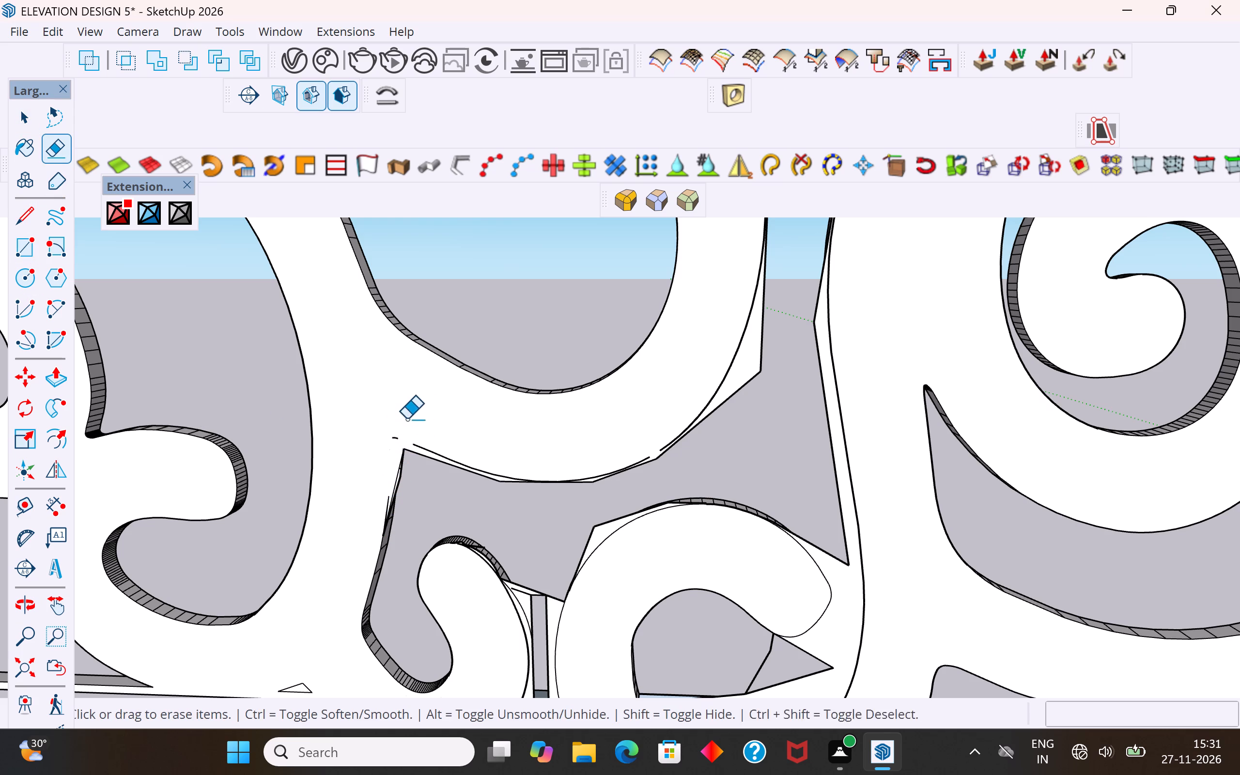
drag(406, 440, 445, 456)
drag(425, 449, 486, 461)
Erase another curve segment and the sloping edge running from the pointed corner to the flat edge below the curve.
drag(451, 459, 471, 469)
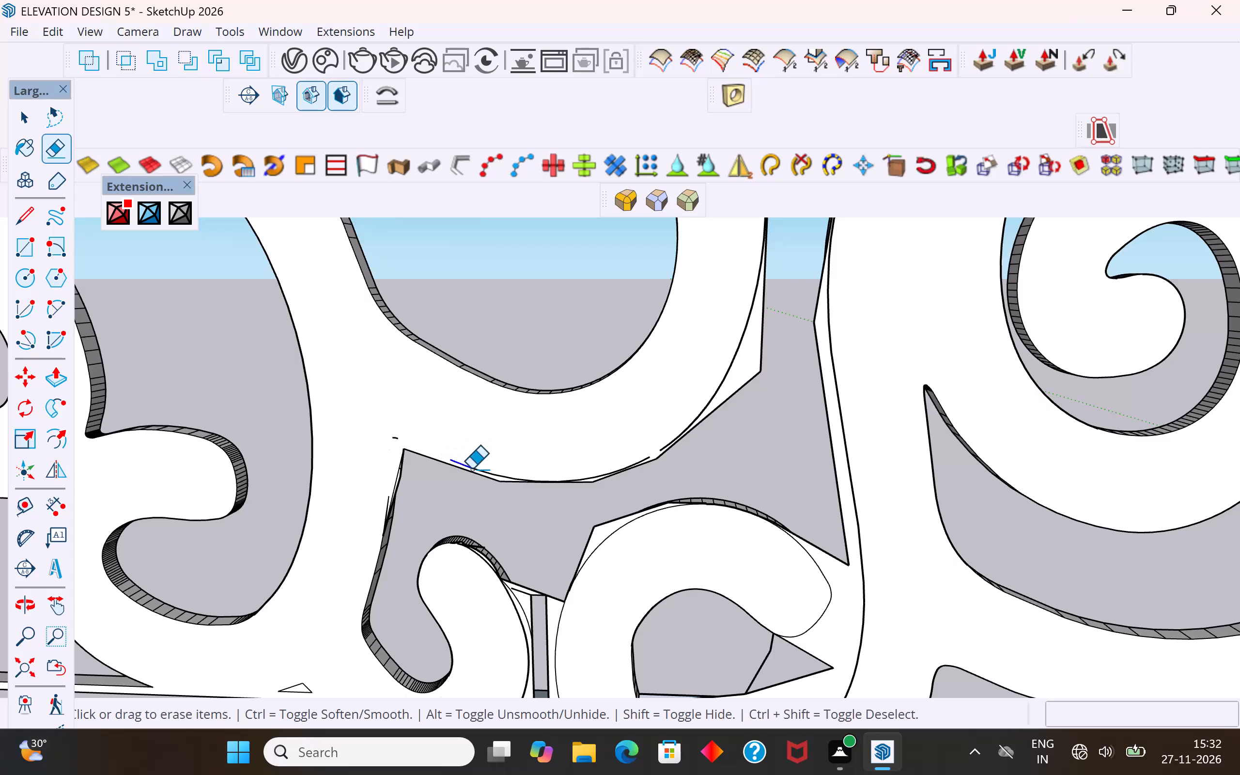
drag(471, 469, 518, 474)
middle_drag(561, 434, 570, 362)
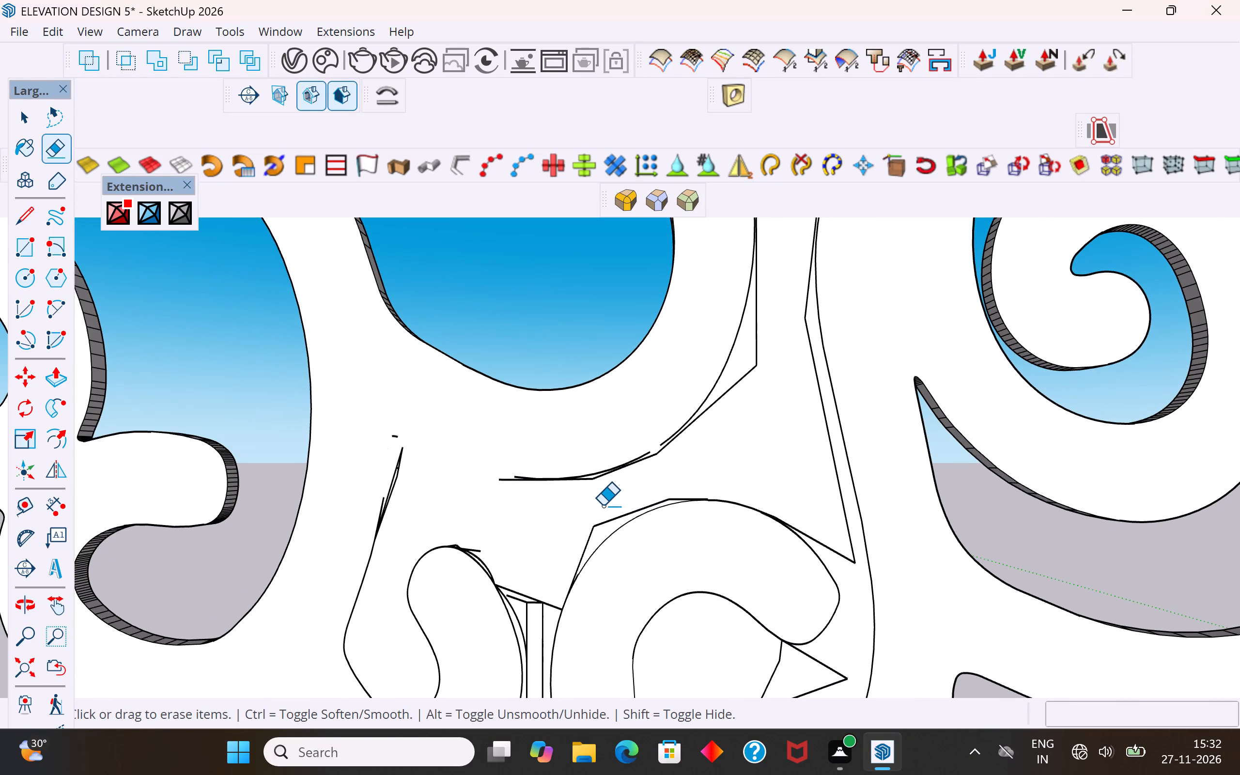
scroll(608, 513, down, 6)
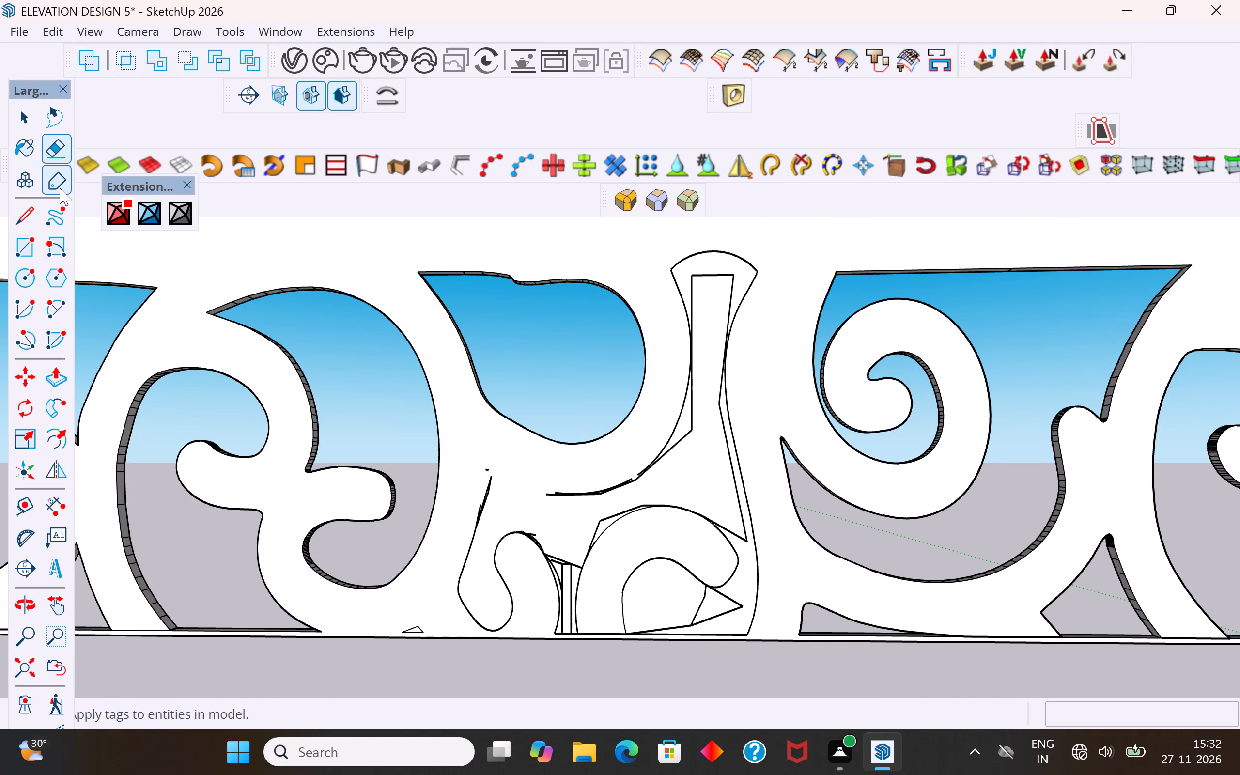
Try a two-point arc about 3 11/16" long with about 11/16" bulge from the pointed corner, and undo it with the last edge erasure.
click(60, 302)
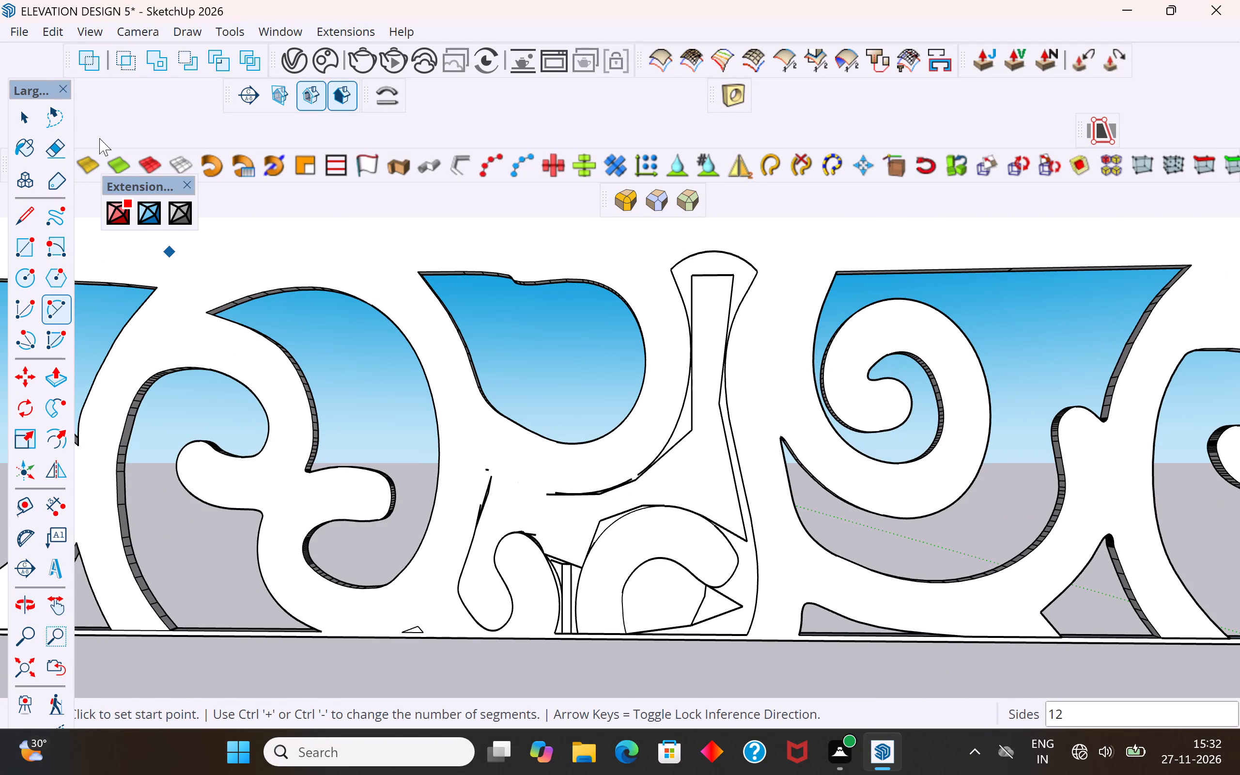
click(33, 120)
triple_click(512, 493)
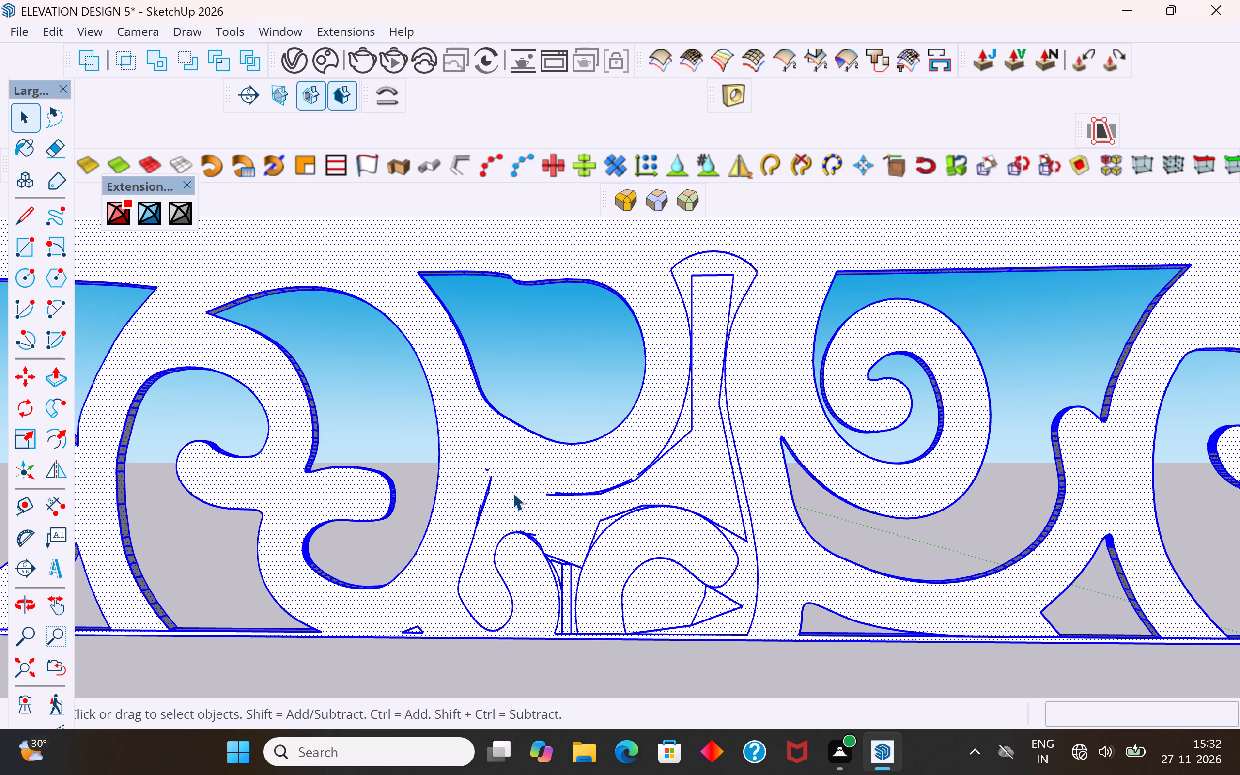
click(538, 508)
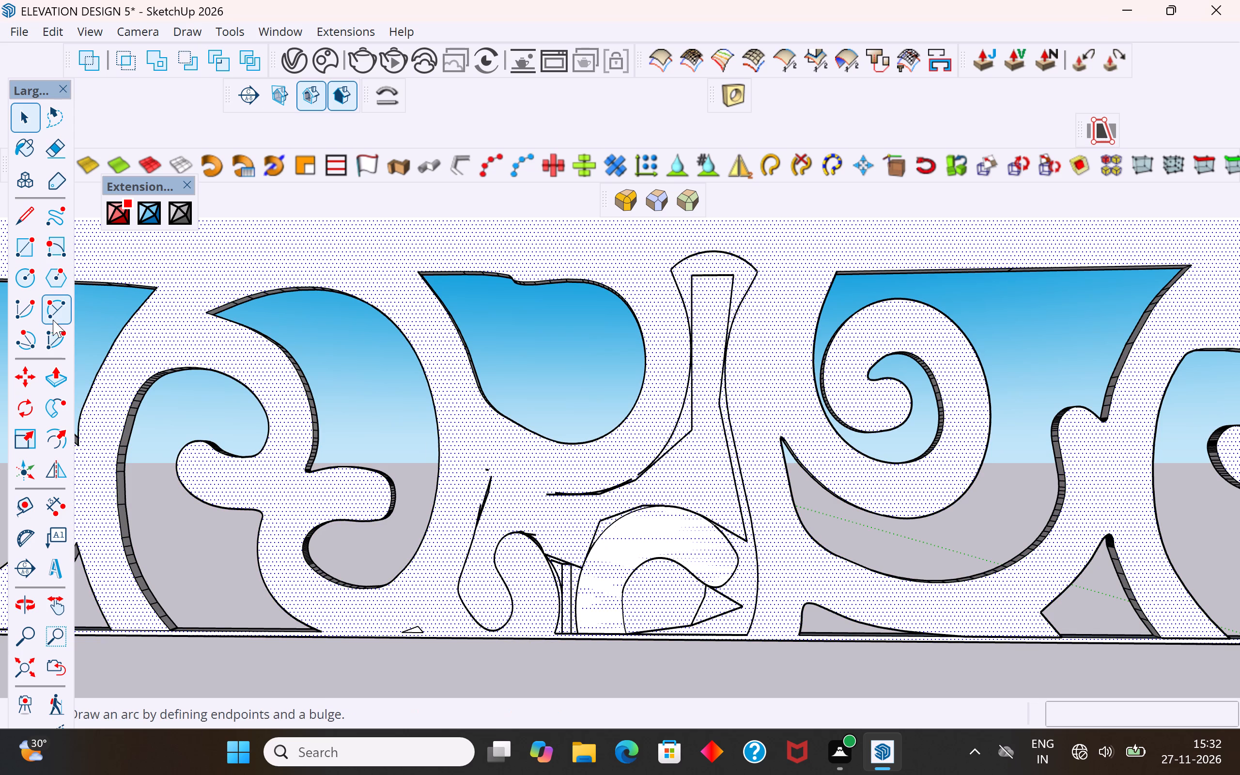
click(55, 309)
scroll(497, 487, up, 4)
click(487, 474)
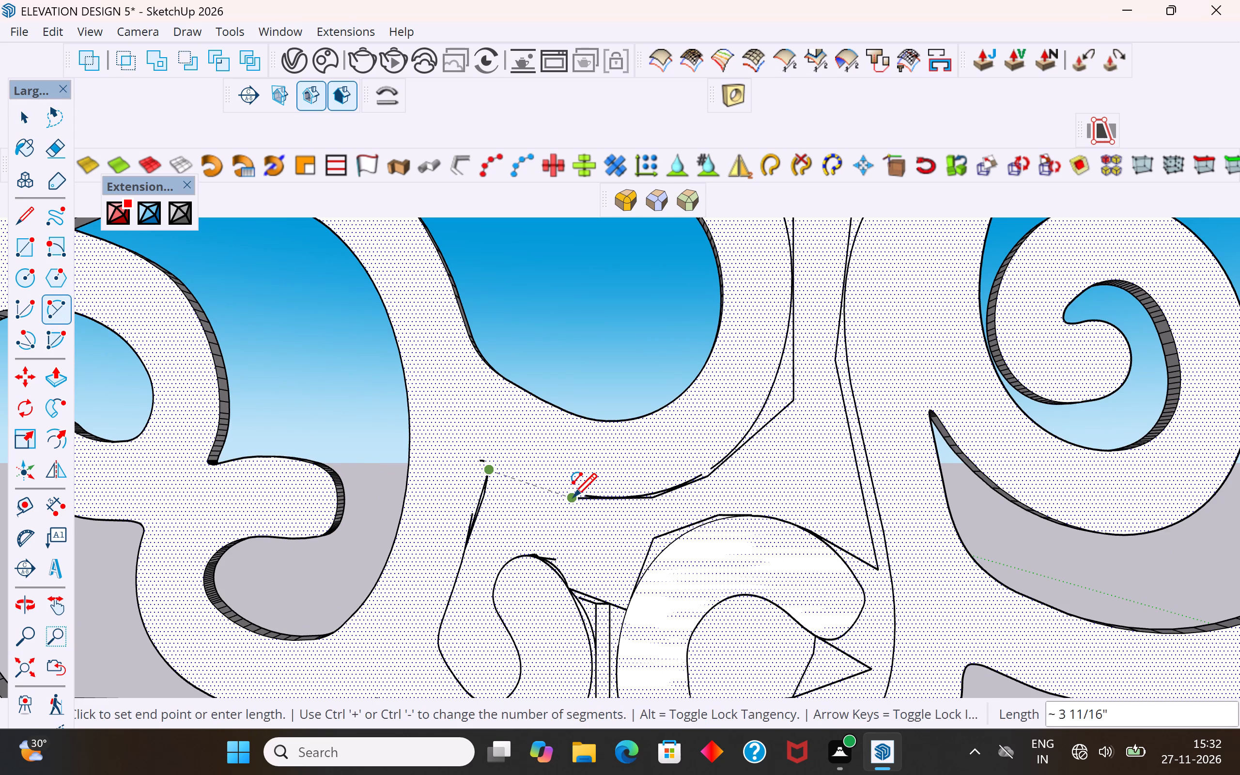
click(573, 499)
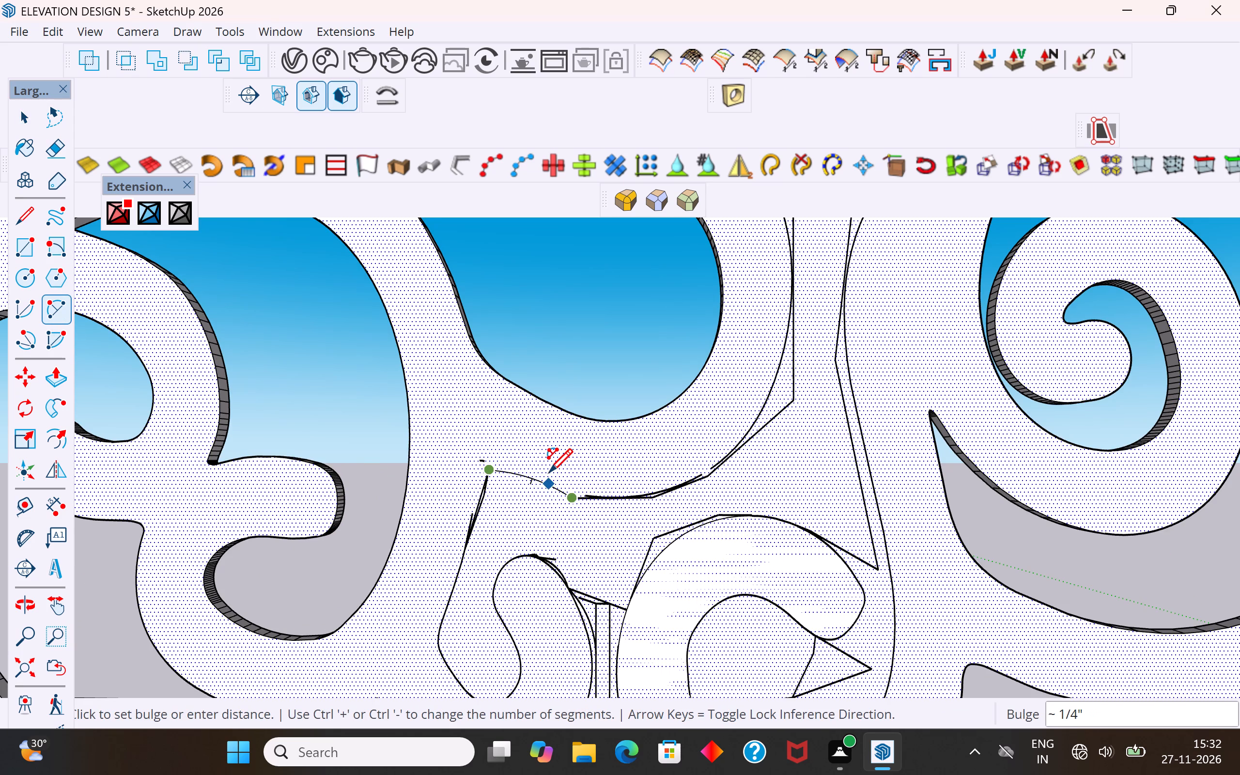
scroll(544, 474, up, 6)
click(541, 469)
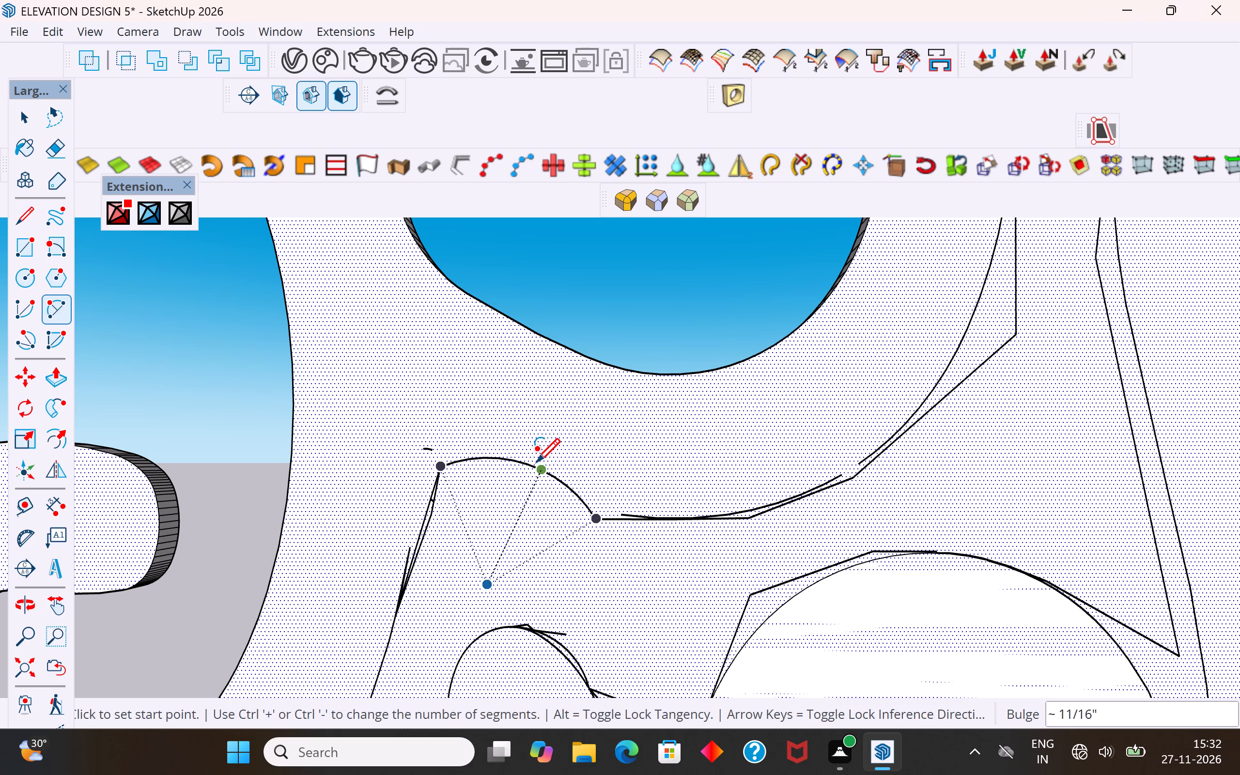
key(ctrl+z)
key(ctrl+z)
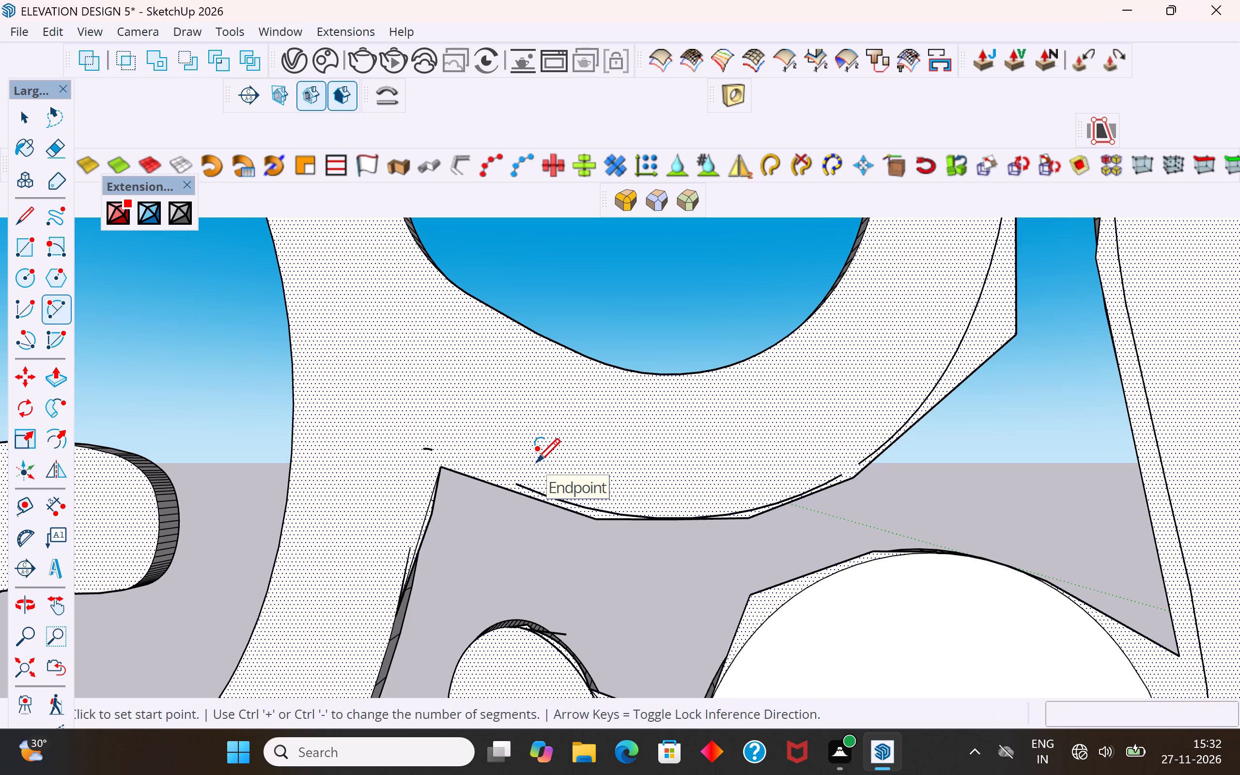
Delete the leftover angular face surrounding the arch-shaped scroll, working from the other side of the ornamental frame.
click(32, 117)
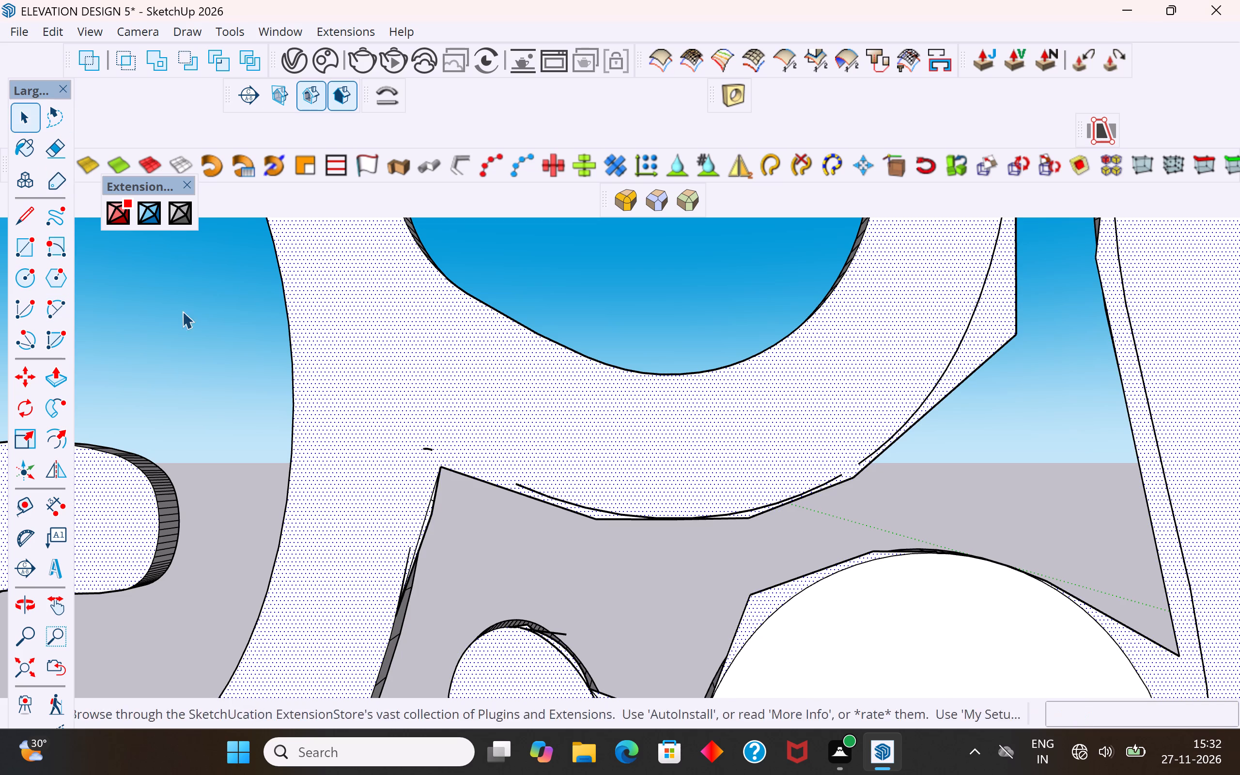
click(451, 542)
middle_drag(537, 510, 9, 521)
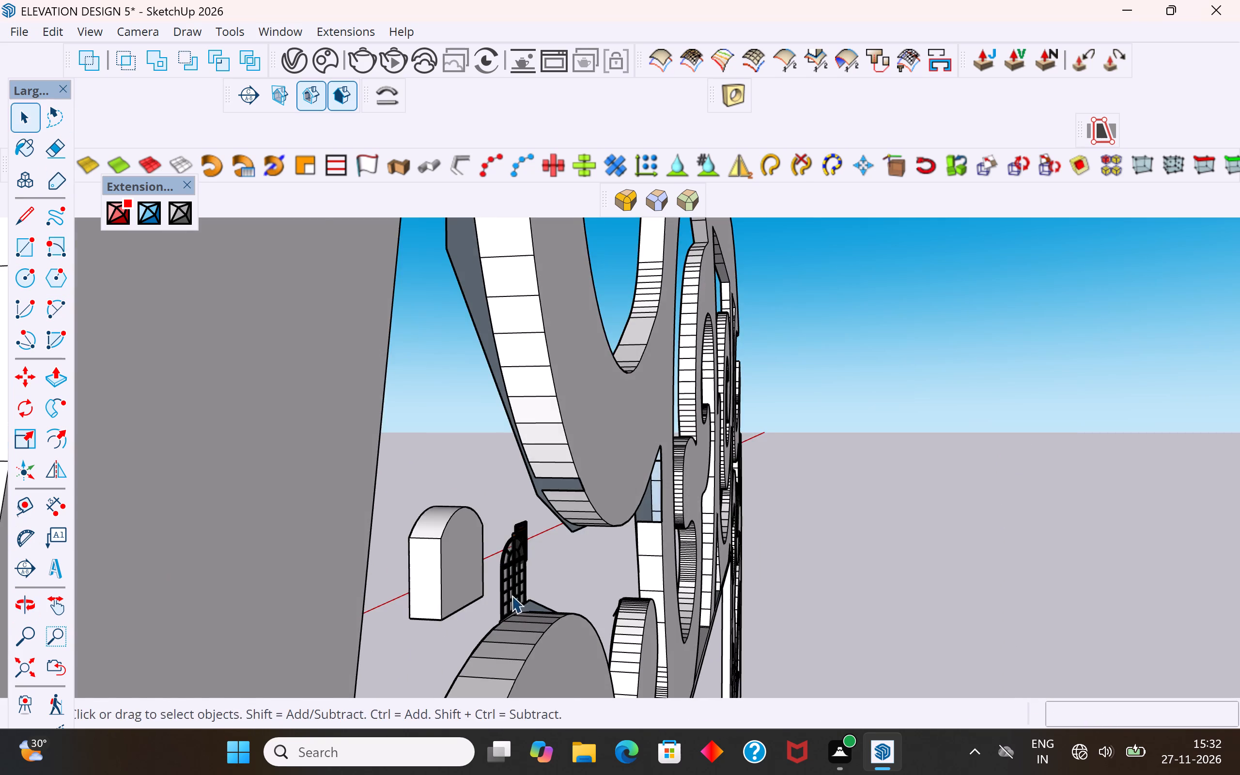
middle_drag(515, 594, 511, 571)
scroll(525, 571, down, 6)
middle_drag(561, 593, 429, 609)
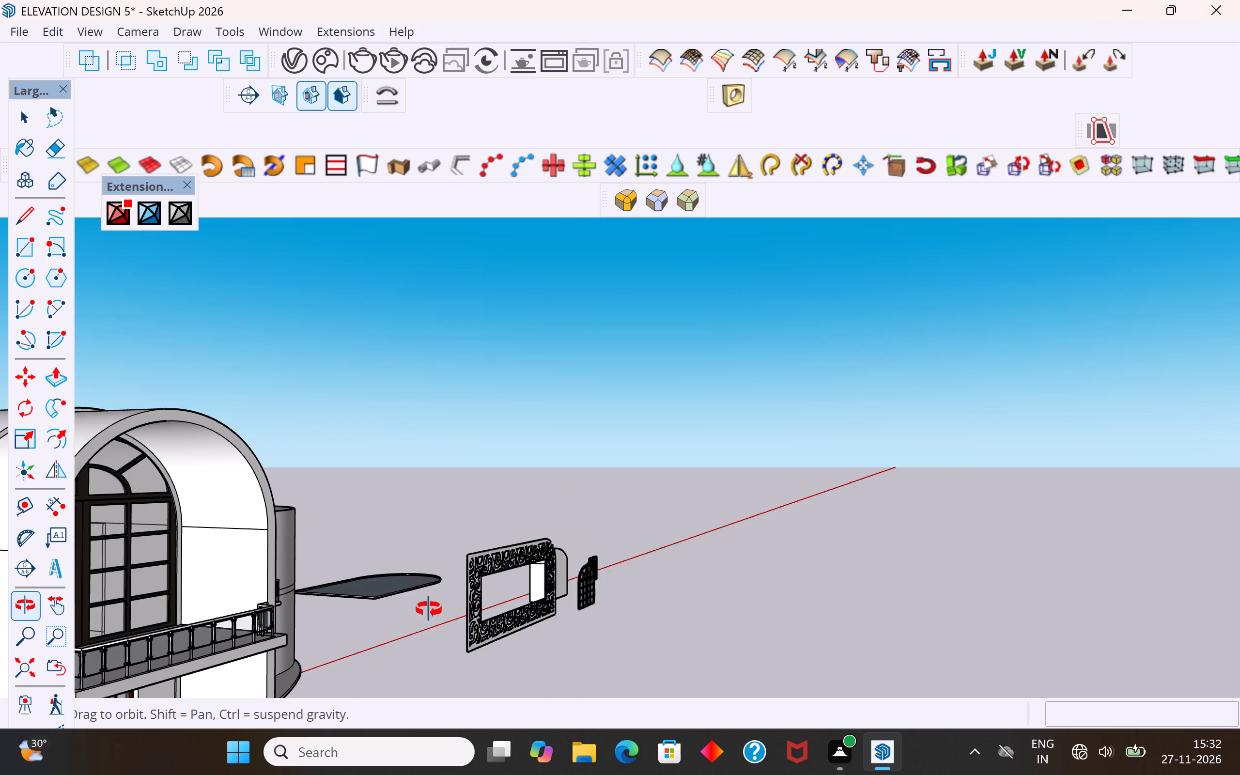
middle_drag(429, 609, 298, 626)
scroll(537, 536, up, 8)
middle_drag(521, 588, 558, 468)
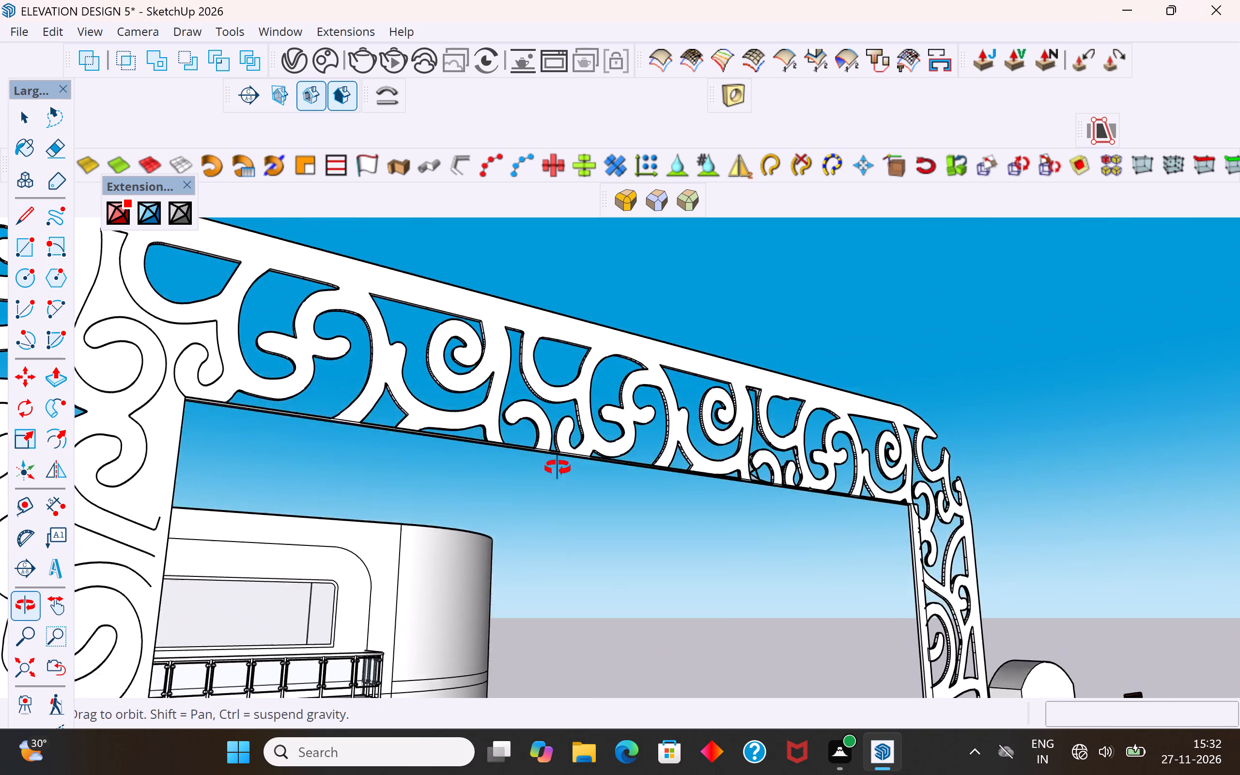
middle_drag(558, 468, 342, 563)
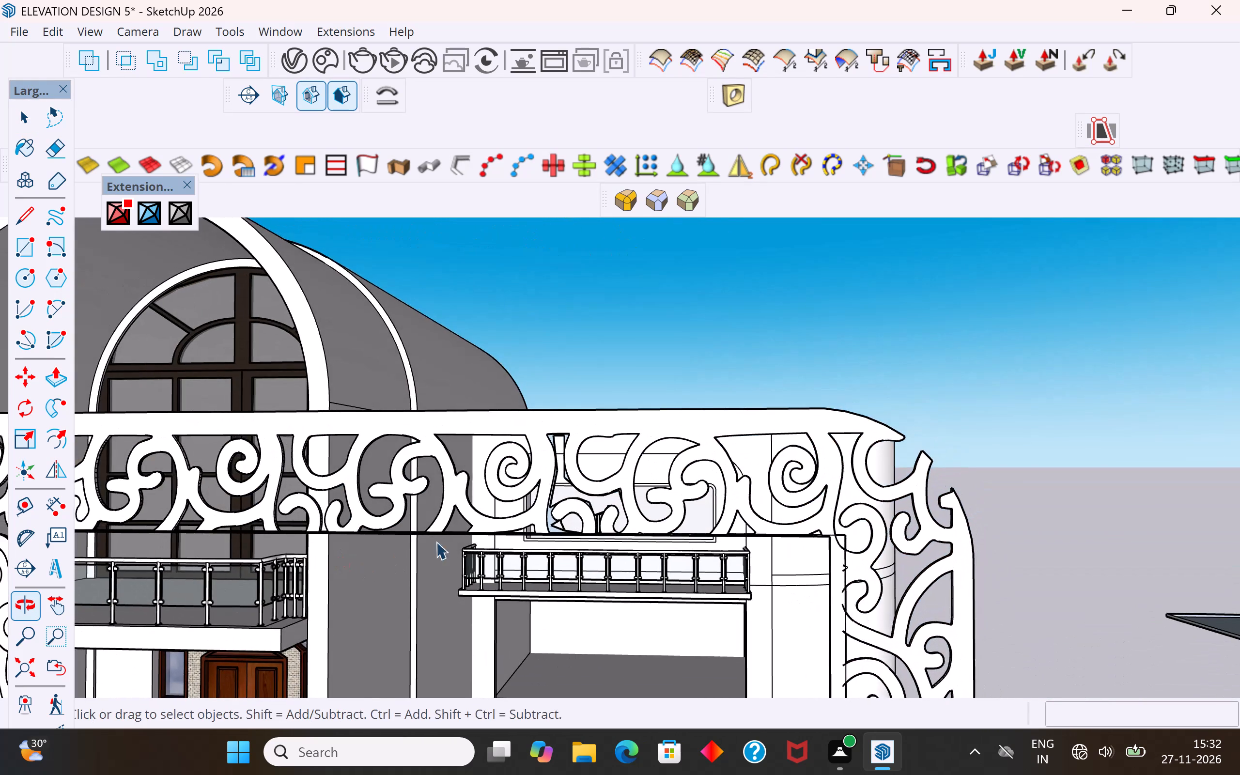
scroll(566, 508, up, 20)
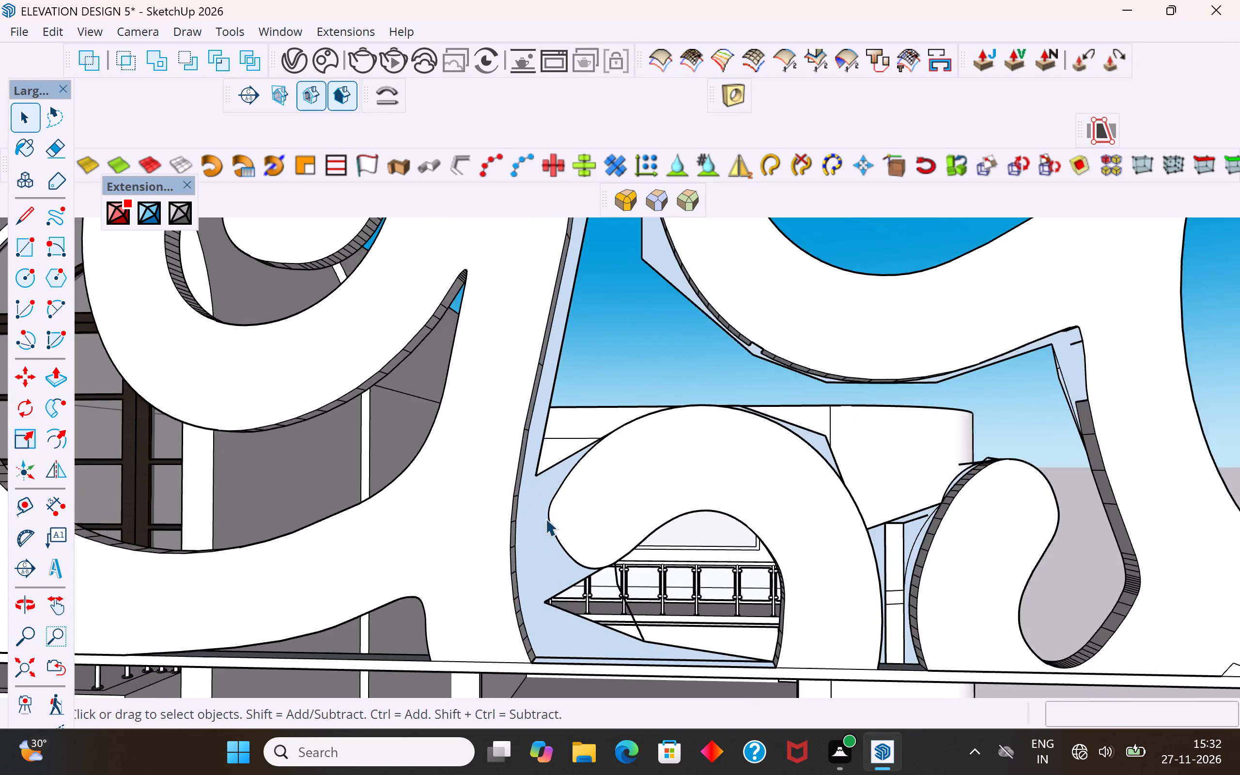
scroll(545, 518, up, 3)
middle_drag(550, 520, 632, 530)
scroll(567, 504, up, 1)
scroll(567, 502, down, 1)
scroll(567, 502, up, 1)
click(540, 453)
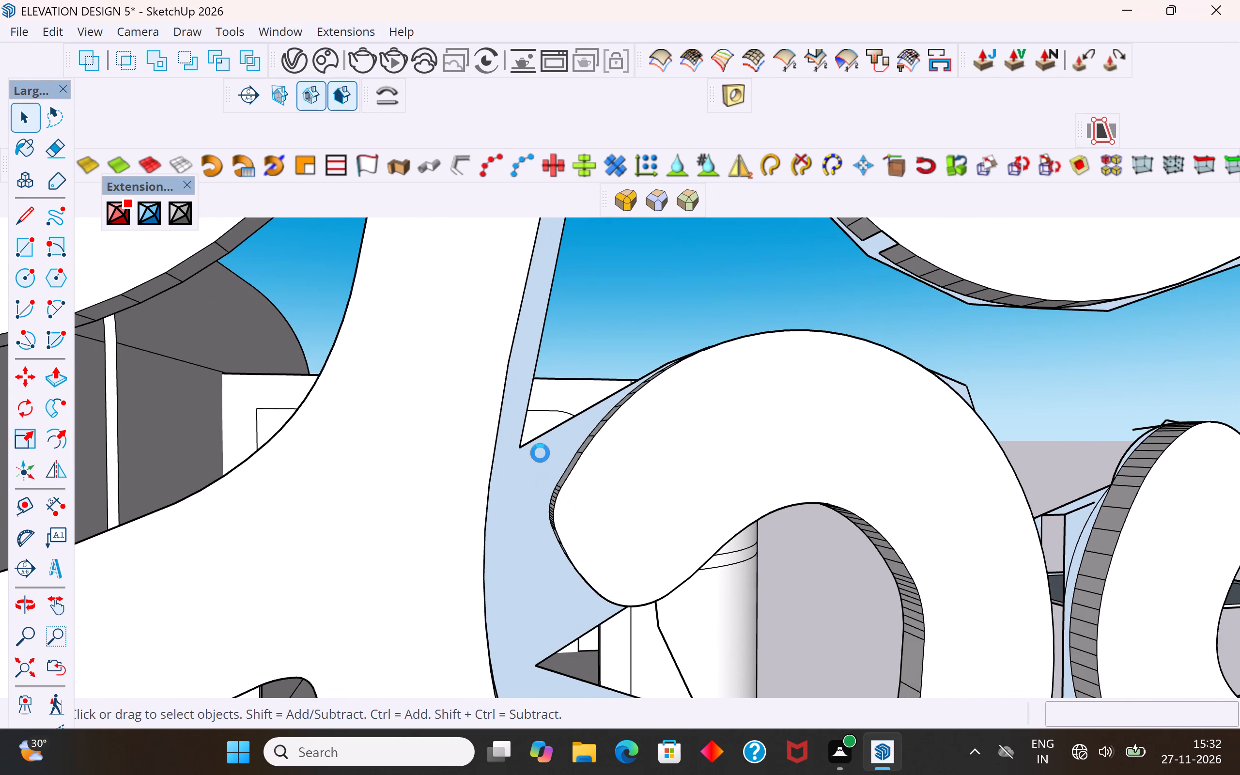
middle_drag(542, 488, 730, 523)
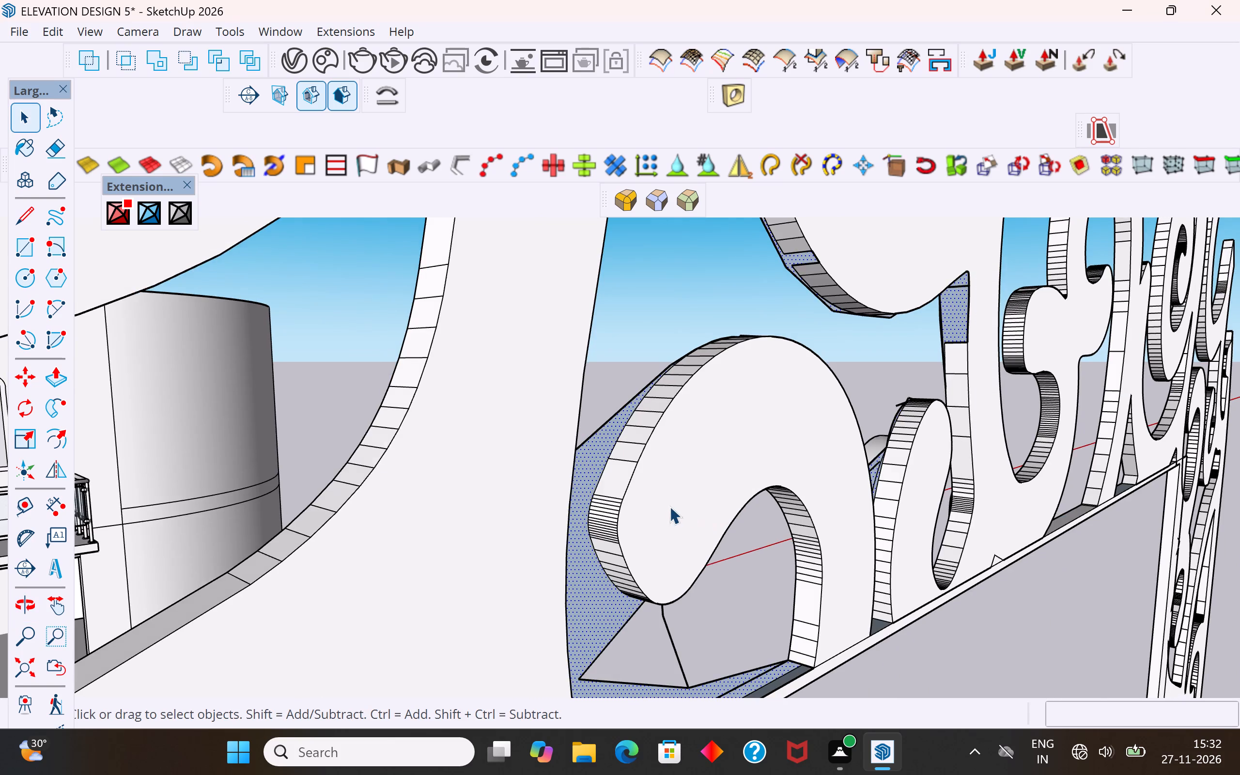
scroll(669, 506, down, 4)
key(Delete)
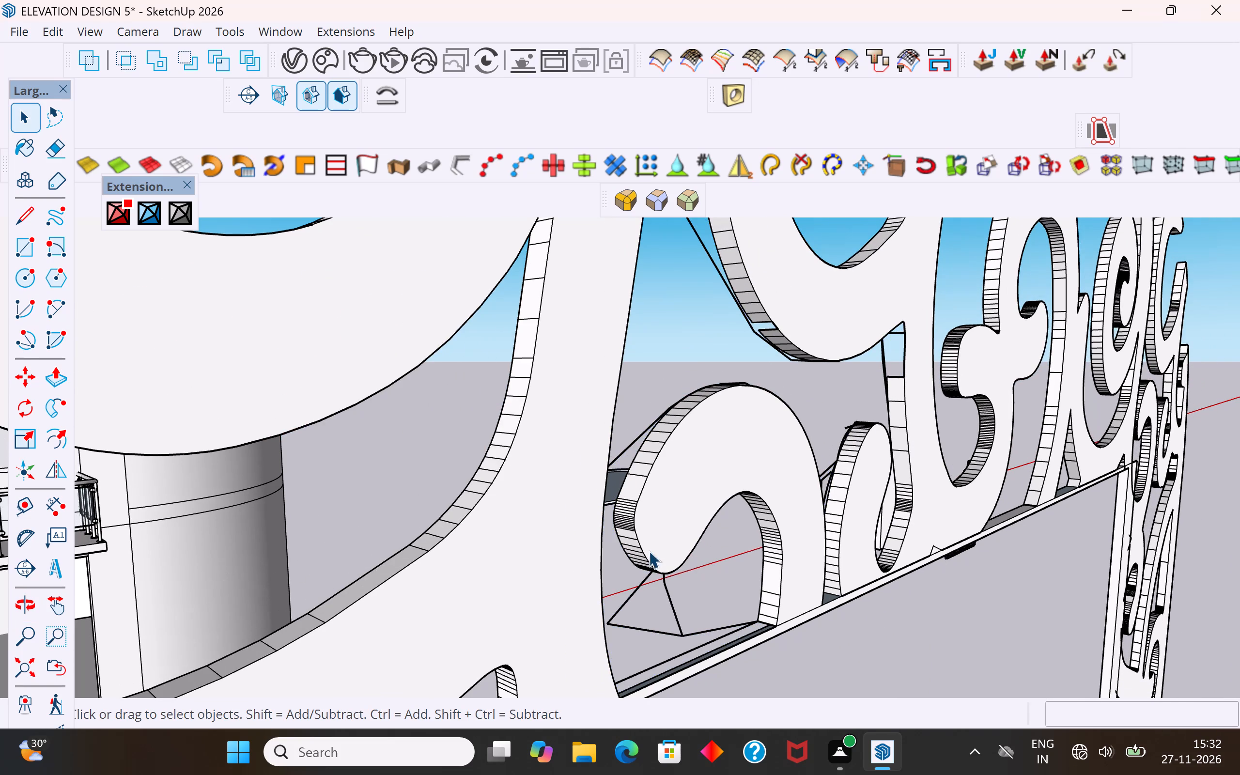
Delete the loose angular edges meeting at the pointed corner in the opening beneath the upper curve.
middle_drag(651, 551, 1139, 551)
scroll(657, 486, up, 5)
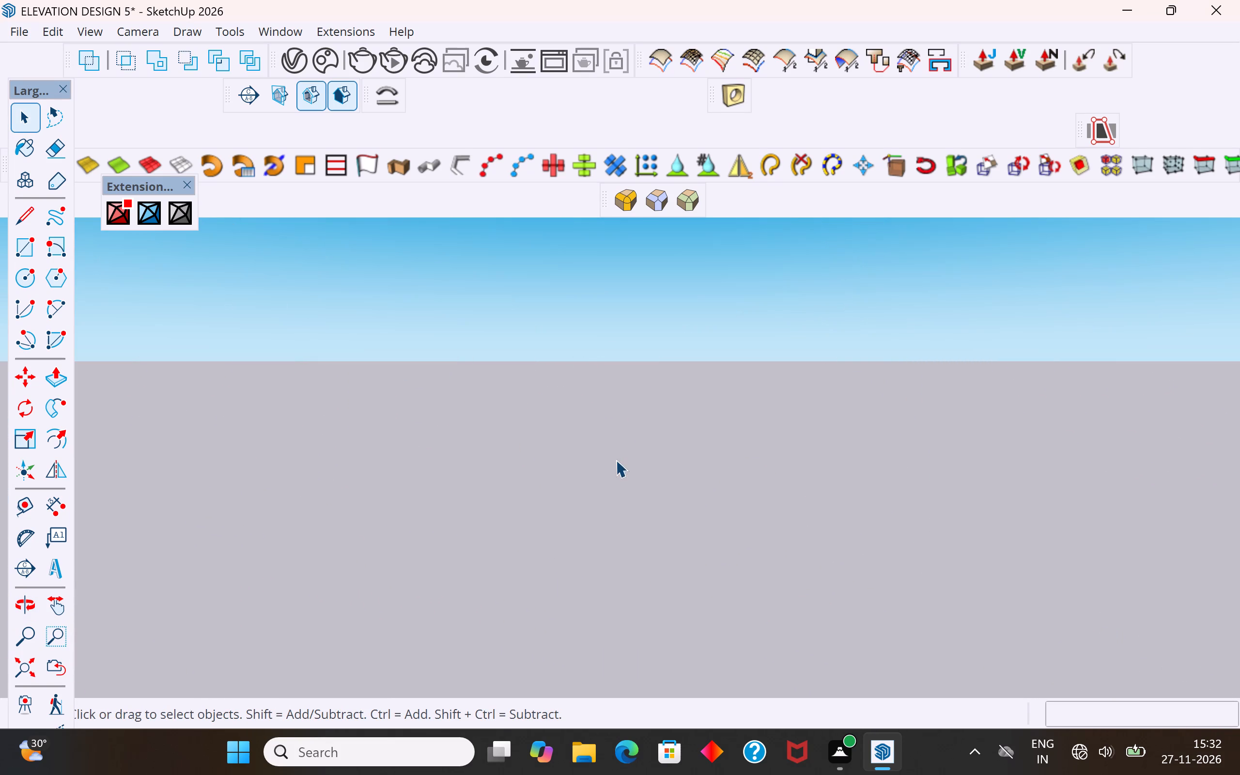
scroll(623, 504, down, 4)
scroll(623, 505, down, 18)
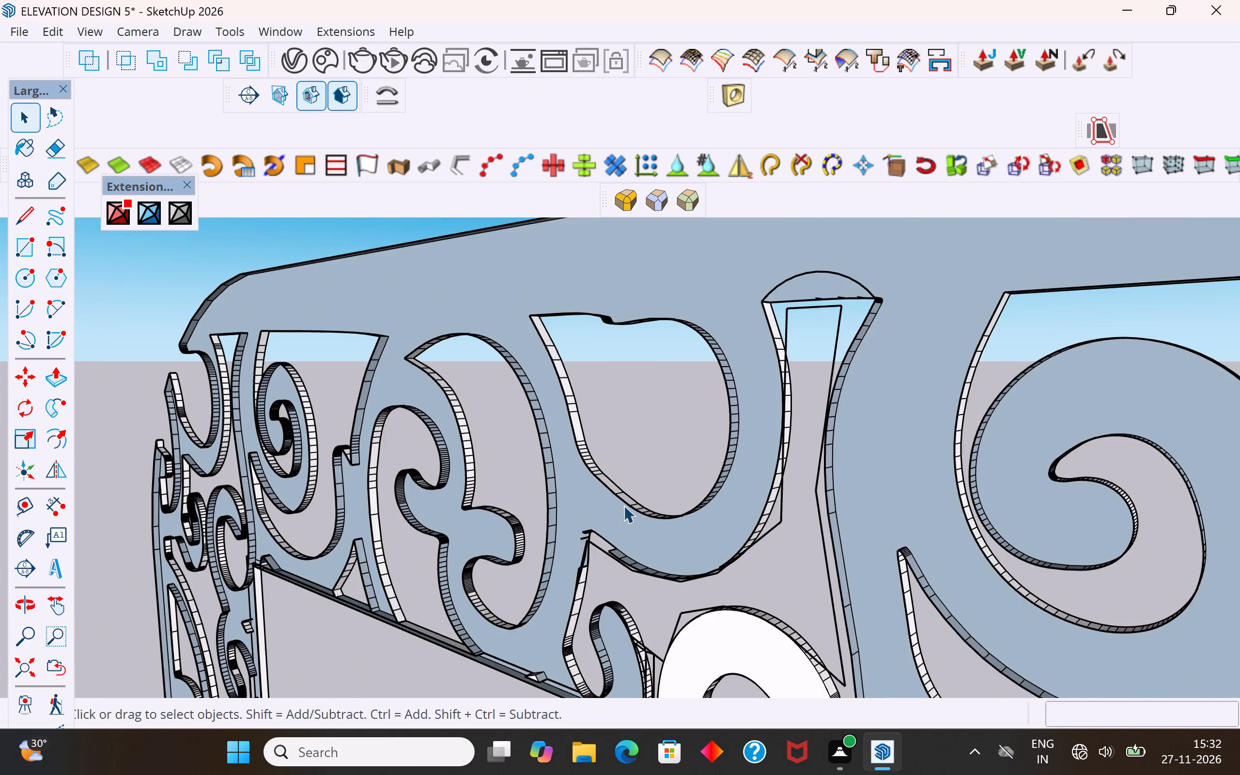
scroll(623, 505, down, 3)
scroll(623, 505, up, 1)
scroll(623, 505, down, 10)
middle_drag(640, 581, 935, 567)
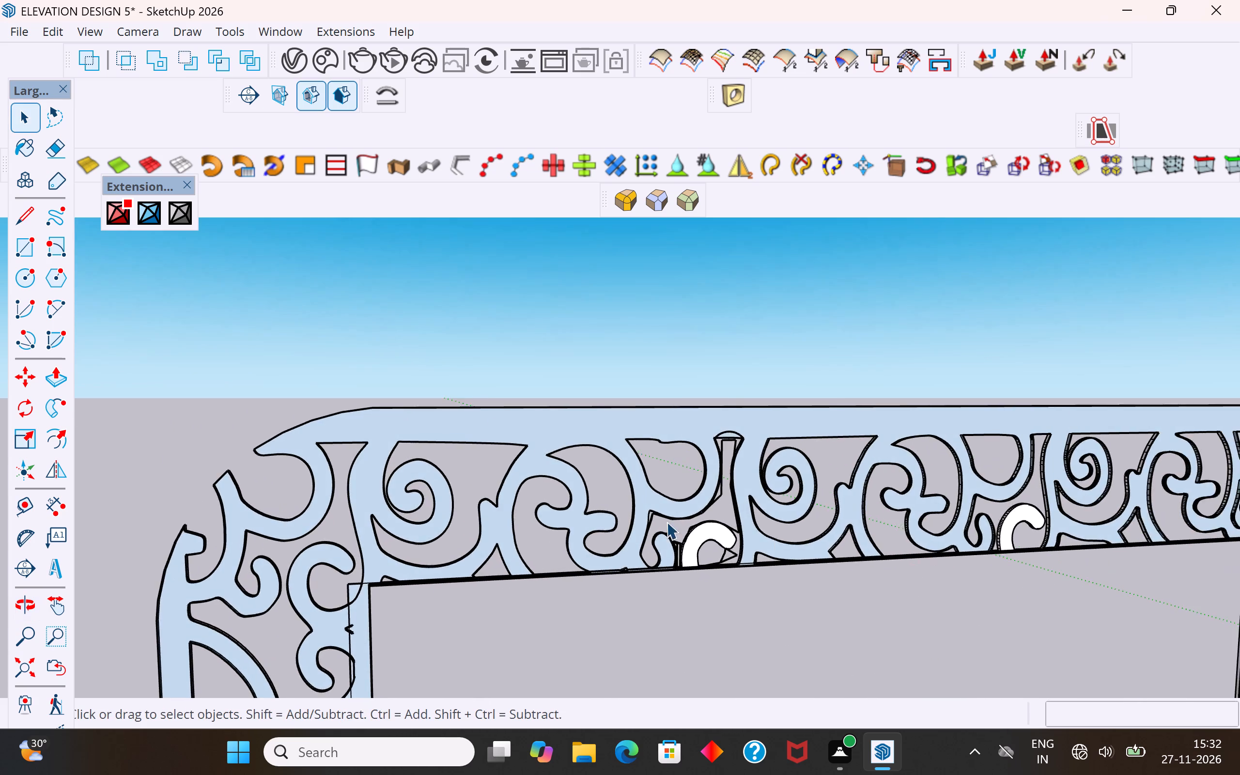
scroll(666, 522, up, 6)
scroll(656, 541, down, 6)
scroll(565, 465, down, 5)
scroll(529, 528, up, 4)
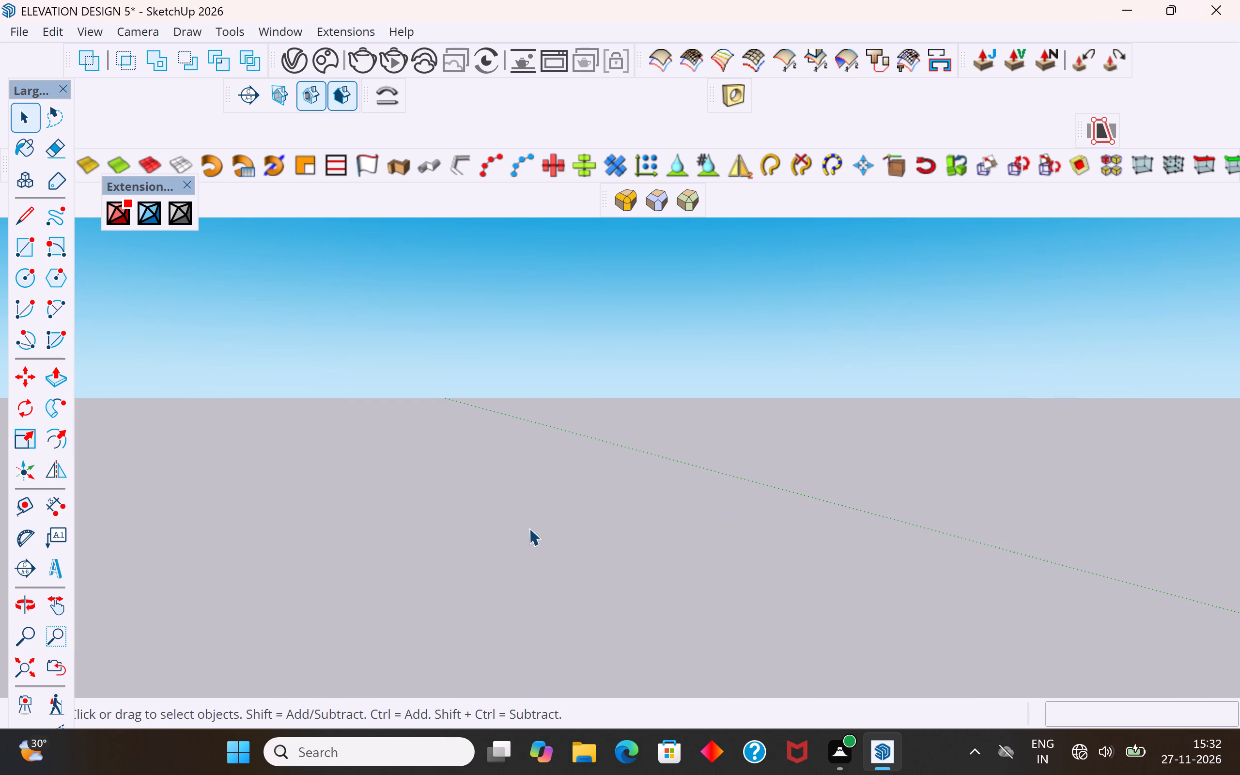
scroll(529, 528, down, 5)
scroll(506, 525, up, 9)
drag(581, 526, 558, 542)
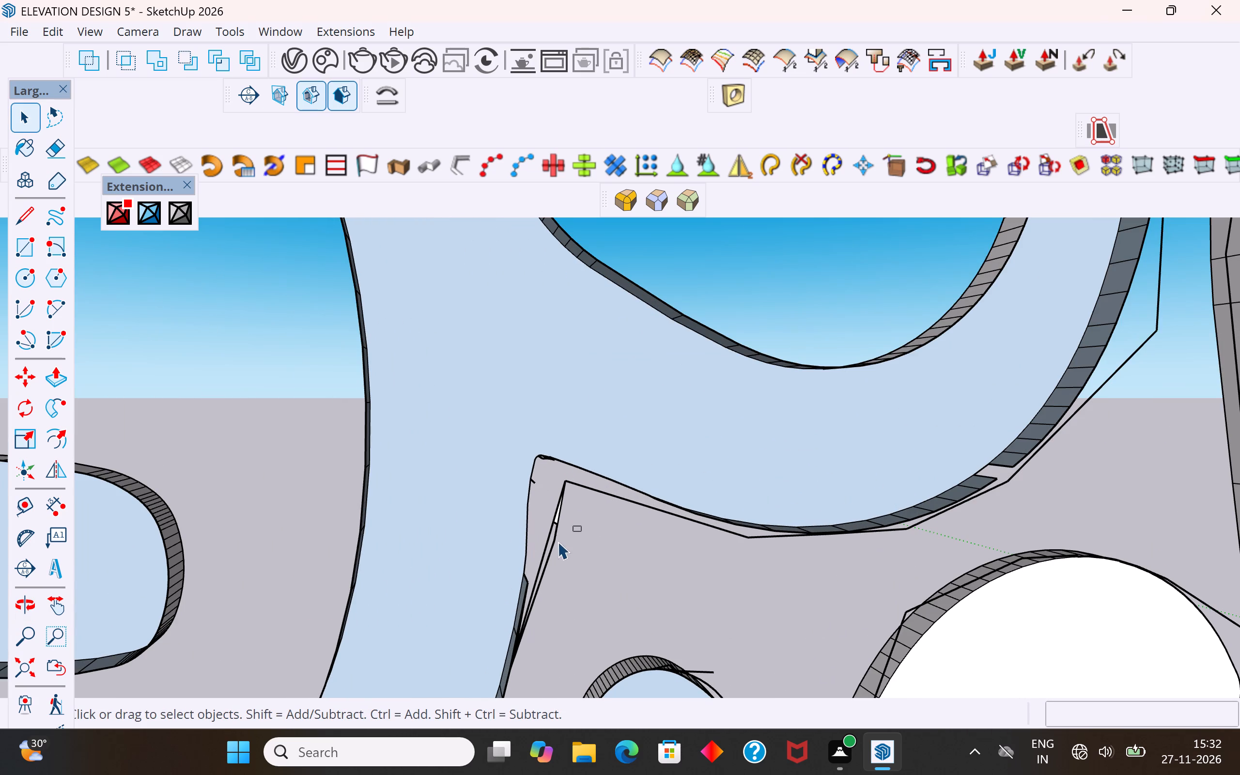
drag(558, 542, 547, 556)
key(Delete)
drag(589, 481, 558, 522)
key(Delete)
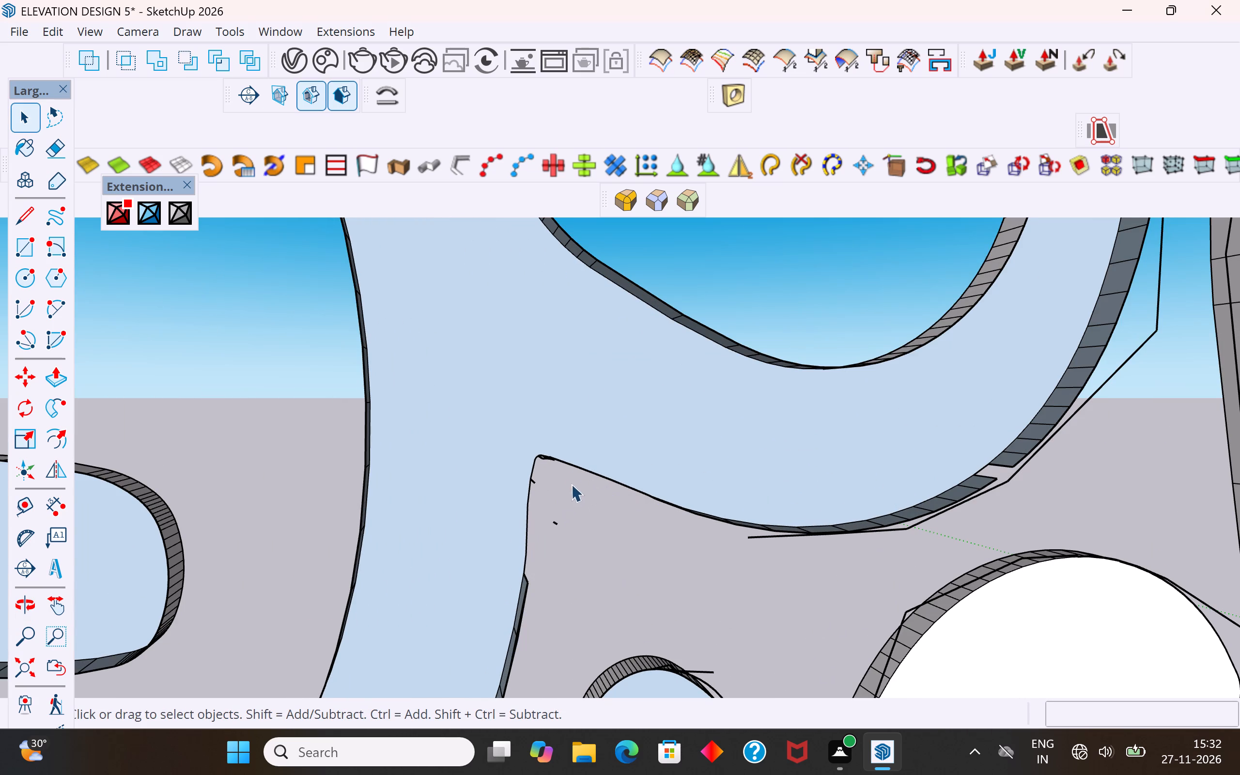
Delete the leftover sliver and short stray edges near the pointed corner, plus a loose edge beneath the adjoining curve.
middle_drag(567, 480, 511, 411)
scroll(529, 446, up, 5)
middle_drag(536, 446, 875, 623)
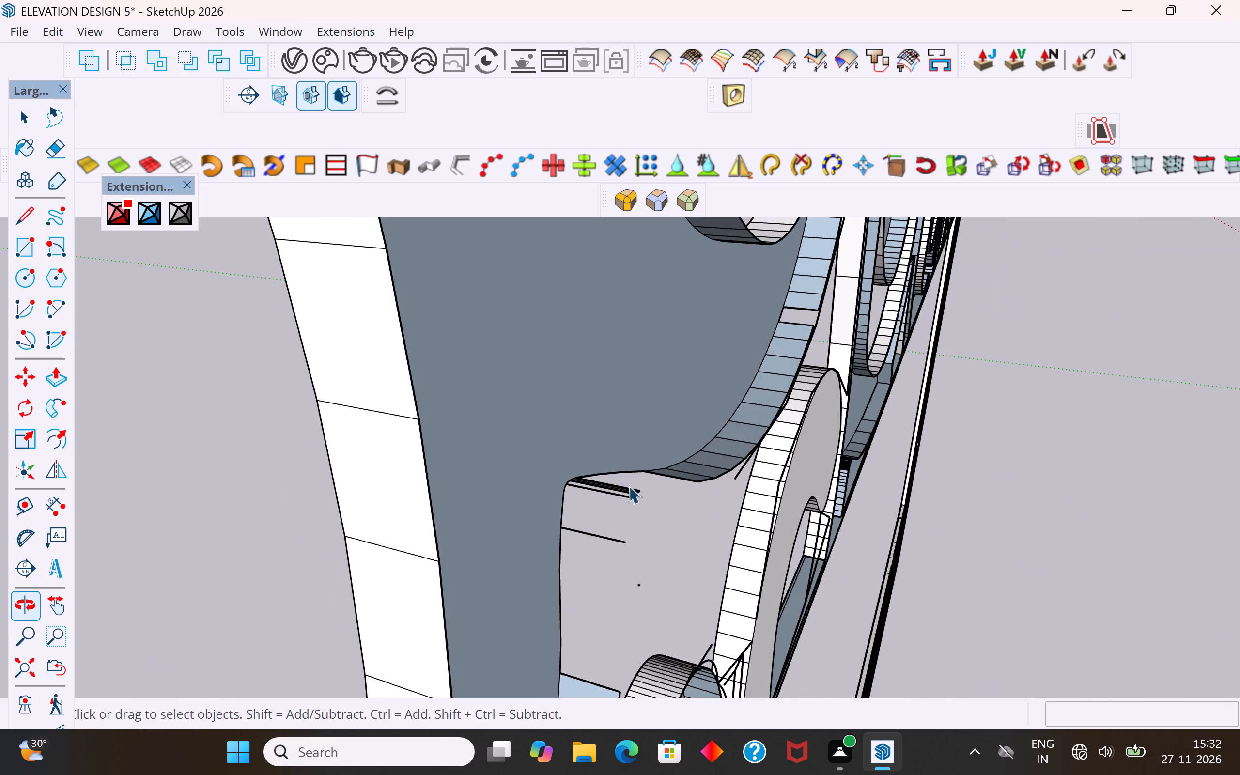
middle_drag(620, 487, 628, 526)
drag(675, 517, 611, 622)
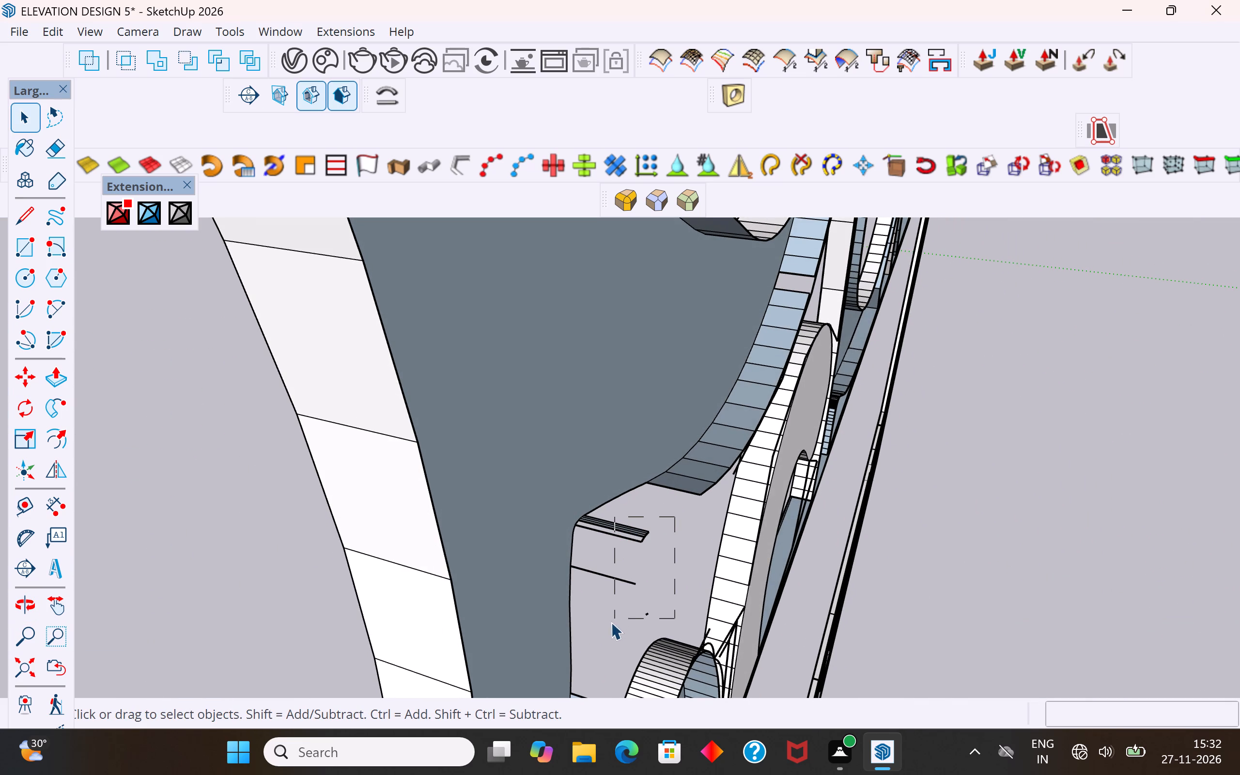
drag(611, 622, 609, 622)
key(Delete)
middle_drag(667, 550, 666, 568)
middle_drag(677, 542, 591, 541)
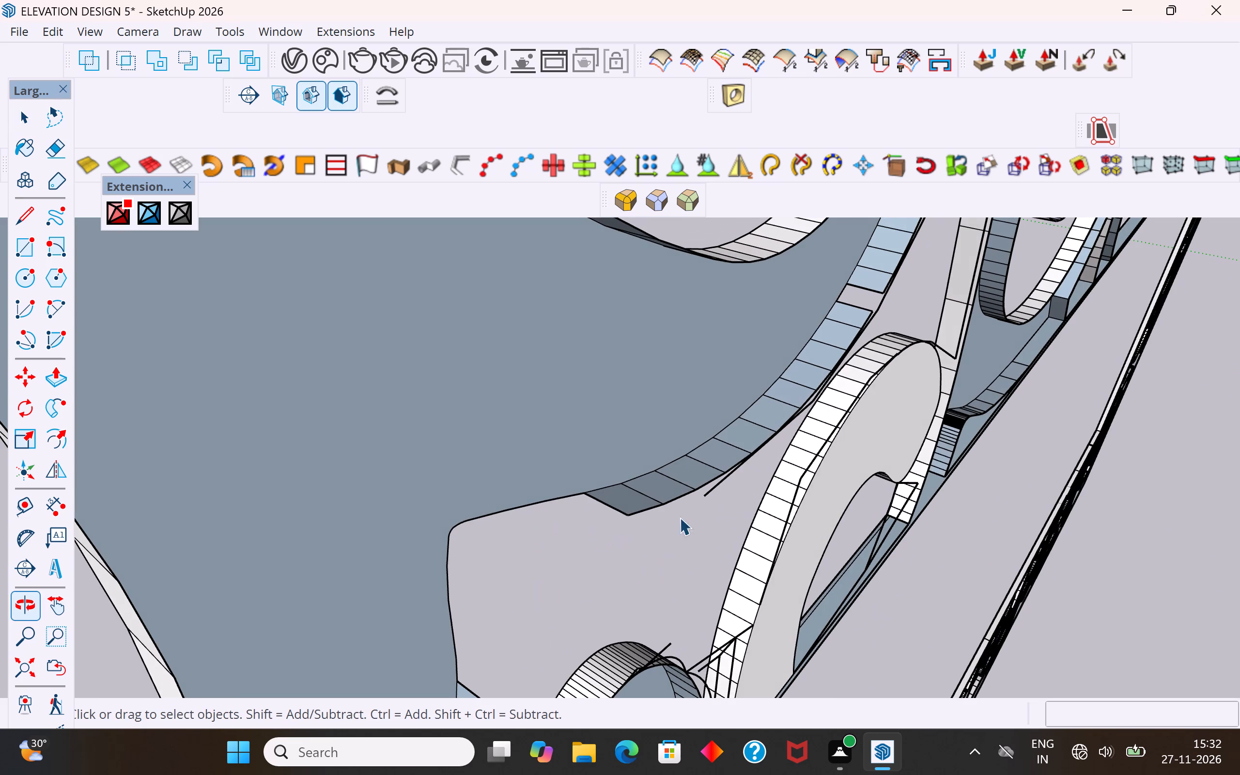
click(715, 487)
key(Delete)
Delete the leftover angular edges in the gap between the small scroll and the white arch-shaped scroll.
middle_drag(707, 565, 530, 527)
middle_drag(577, 618, 594, 545)
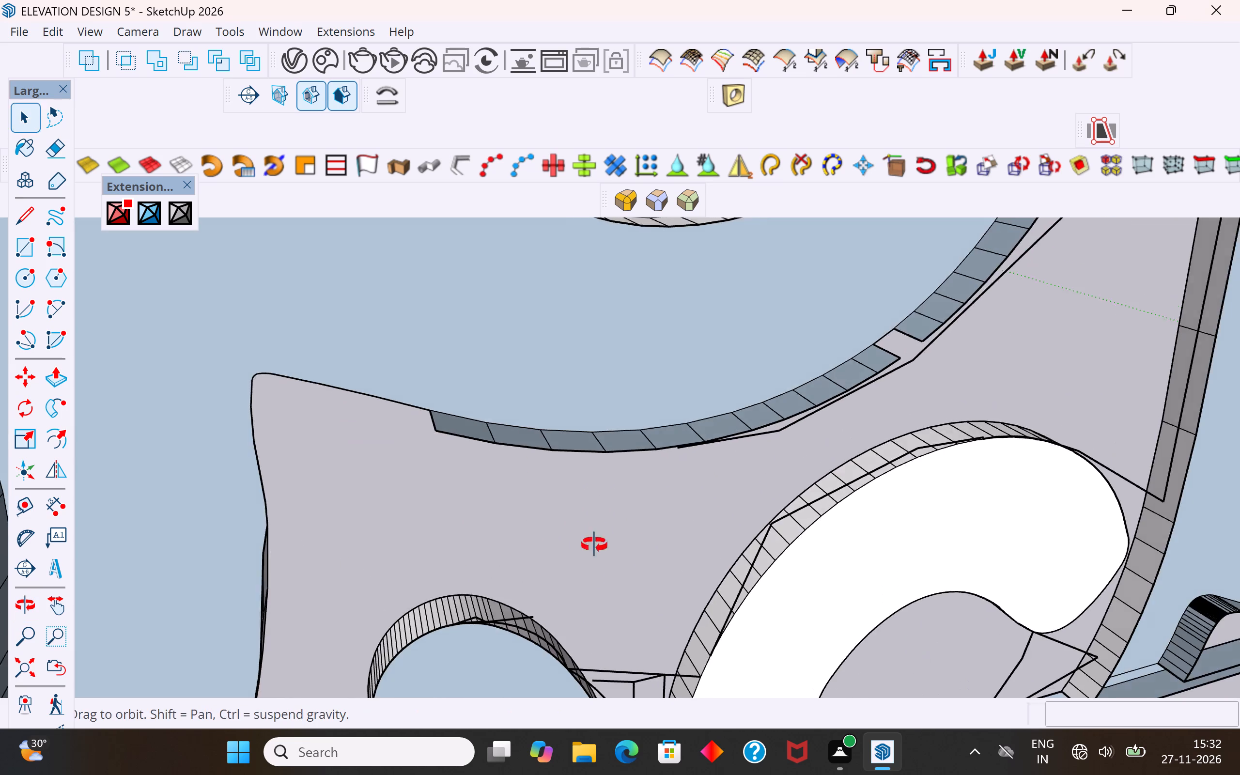
middle_drag(594, 545, 603, 452)
drag(671, 573, 620, 665)
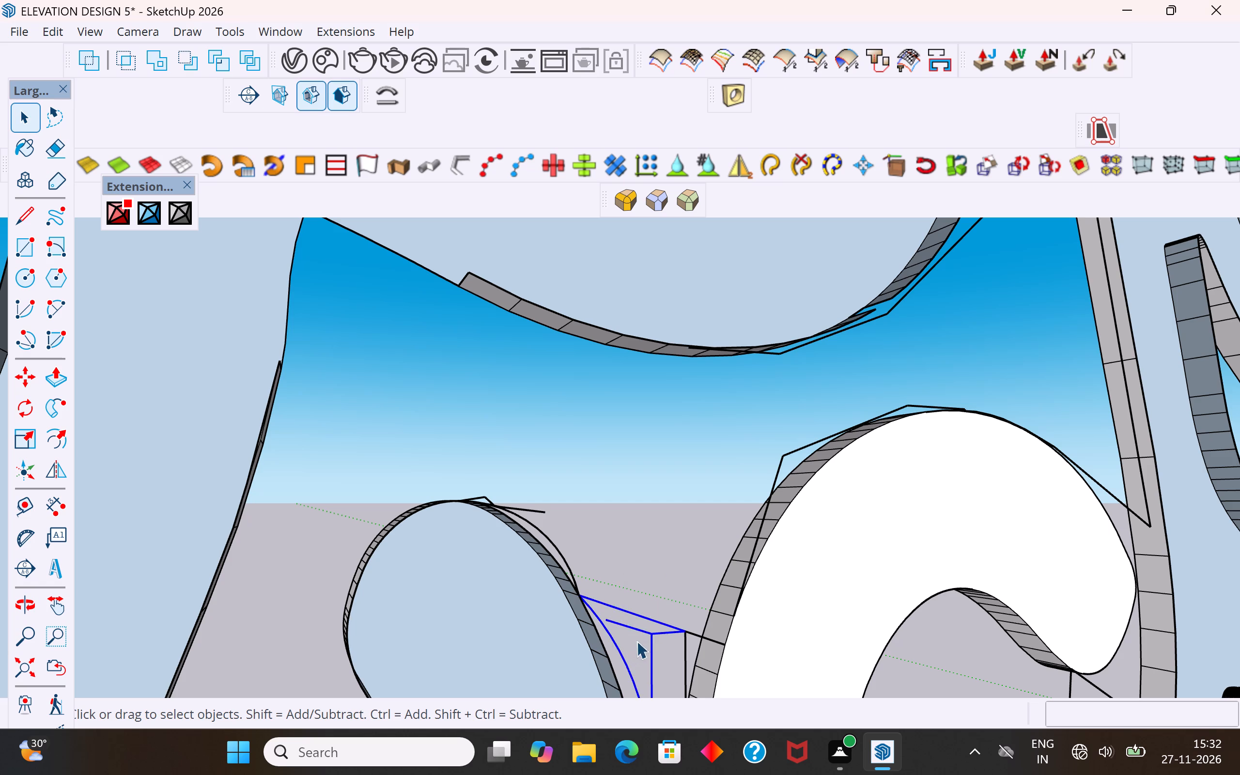
key(Delete)
scroll(590, 557, down, 3)
middle_drag(613, 598, 592, 616)
scroll(592, 612, up, 9)
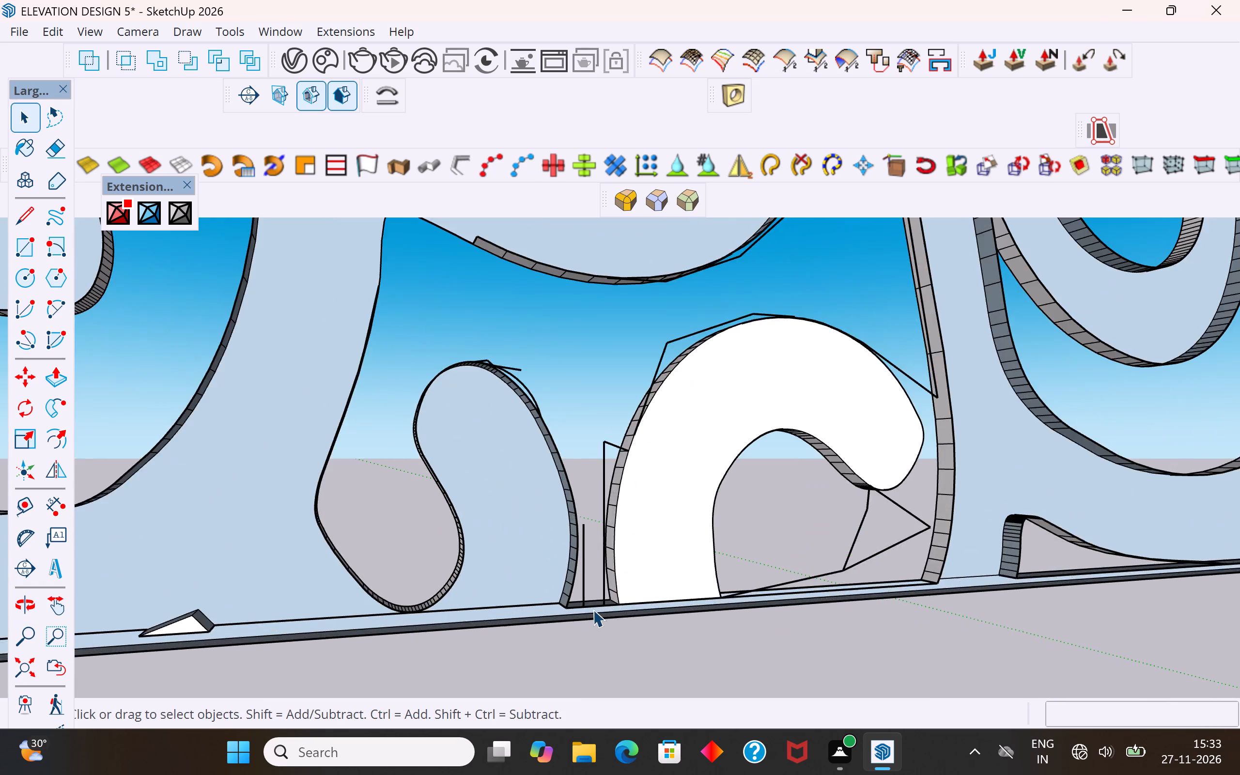
scroll(593, 609, up, 5)
click(576, 573)
key(Delete)
click(610, 588)
key(Delete)
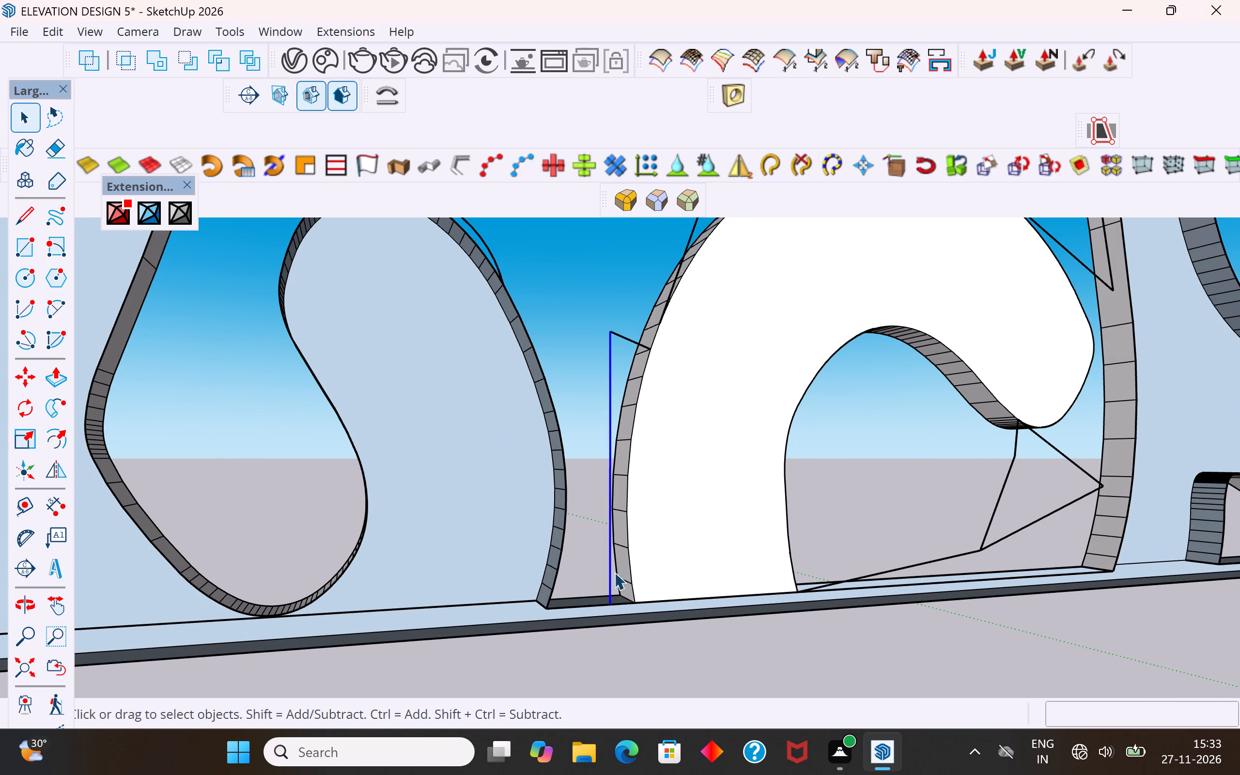
click(629, 339)
key(Delete)
Delete the loose bent edges and the offset curve above the top of the small scroll.
middle_drag(613, 395, 459, 532)
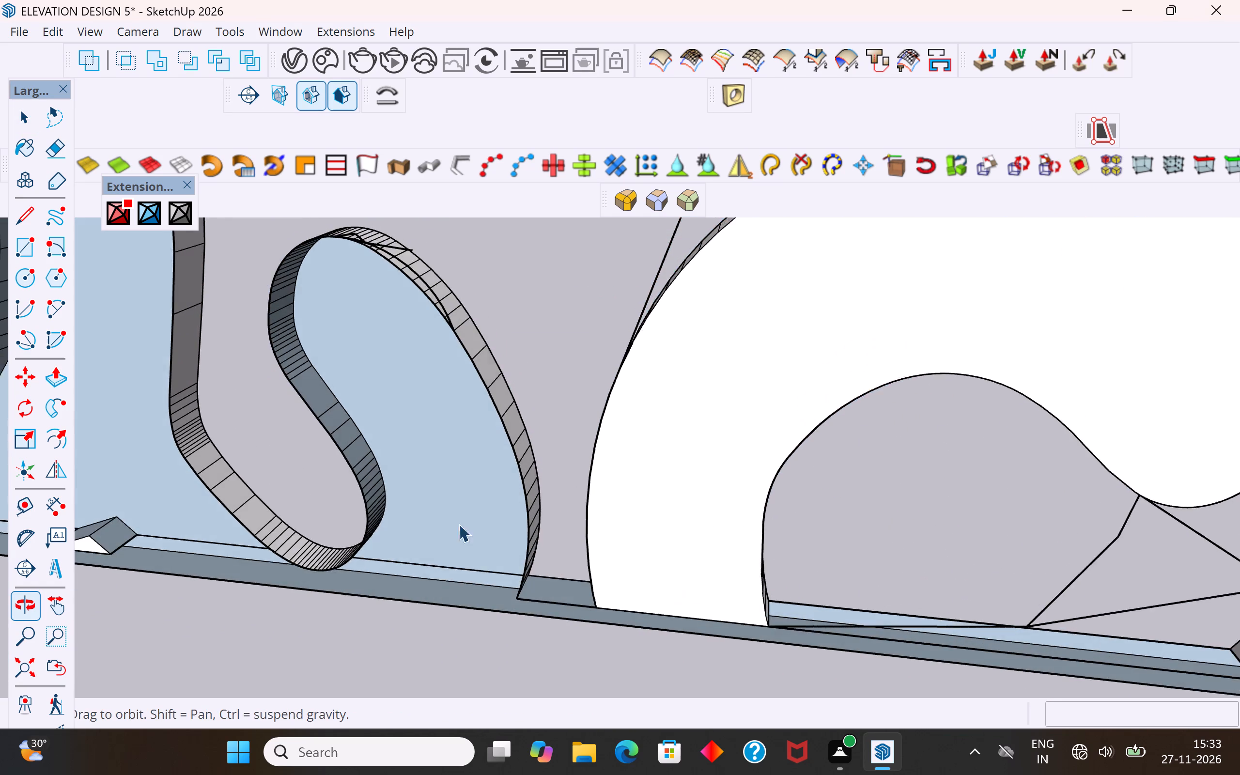
middle_drag(435, 359, 491, 332)
scroll(330, 219, up, 4)
scroll(330, 219, down, 3)
scroll(348, 357, down, 3)
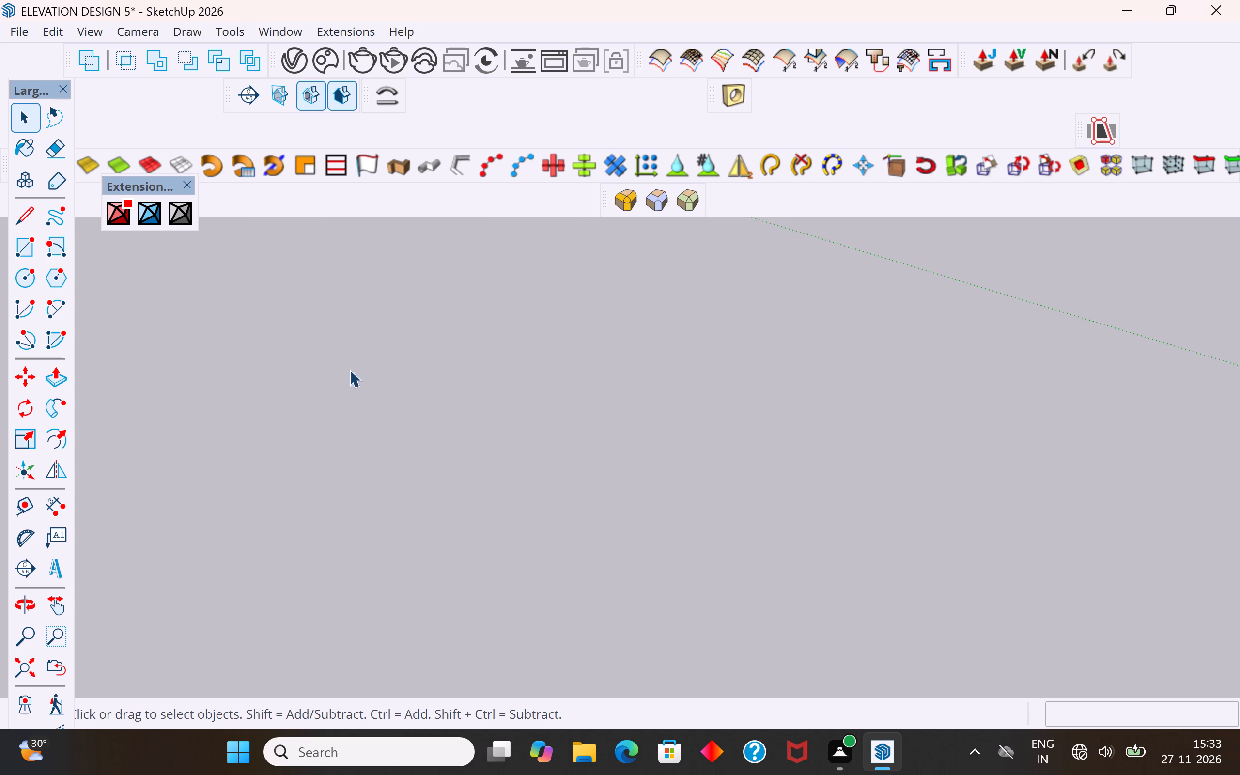
scroll(349, 370, down, 2)
middle_drag(371, 456, 449, 389)
scroll(353, 492, up, 12)
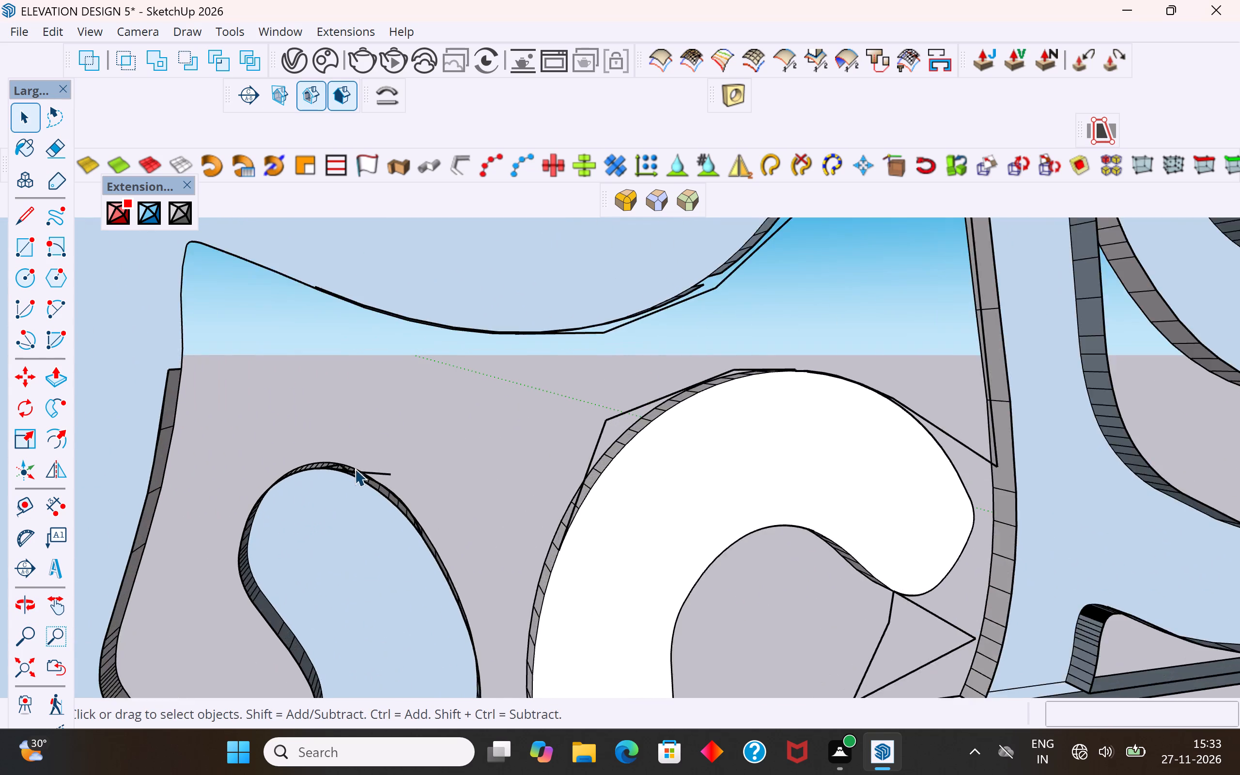
scroll(355, 468, up, 20)
middle_drag(329, 463, 384, 411)
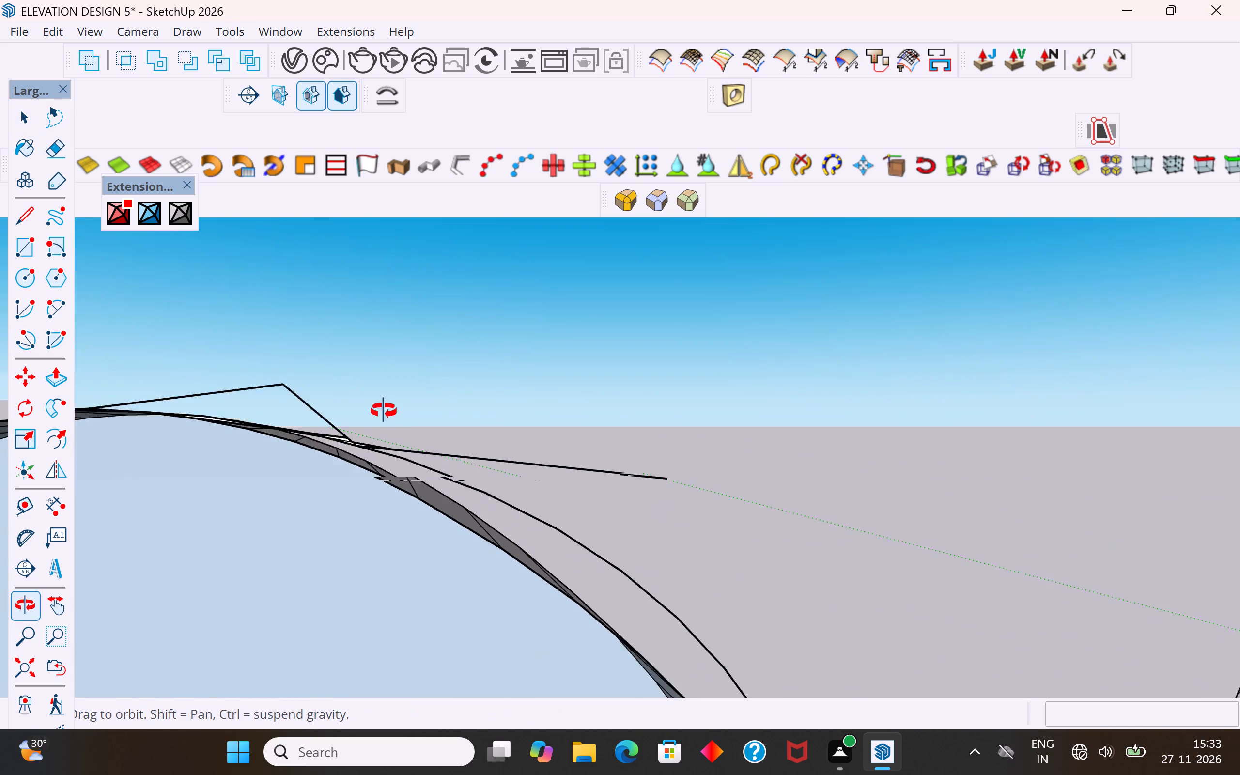
middle_drag(384, 411, 403, 368)
drag(435, 350, 349, 414)
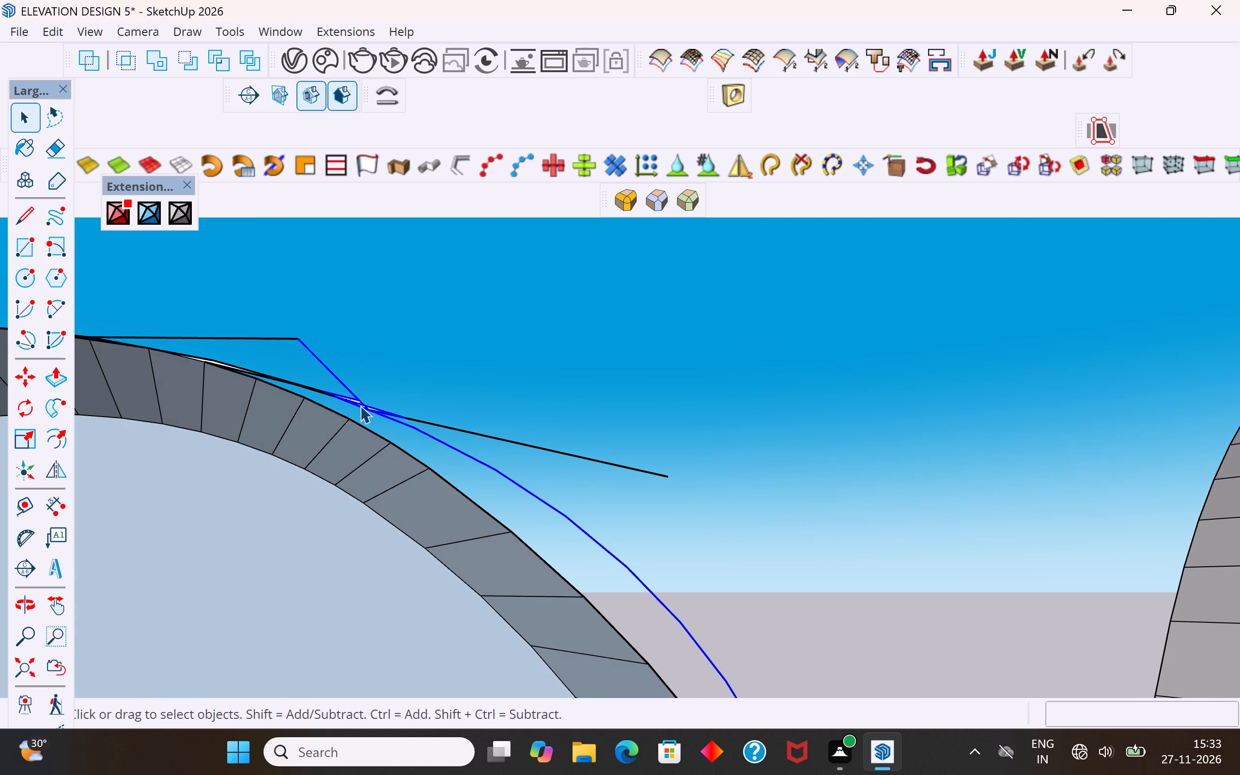
key(Delete)
drag(355, 310, 315, 397)
key(Delete)
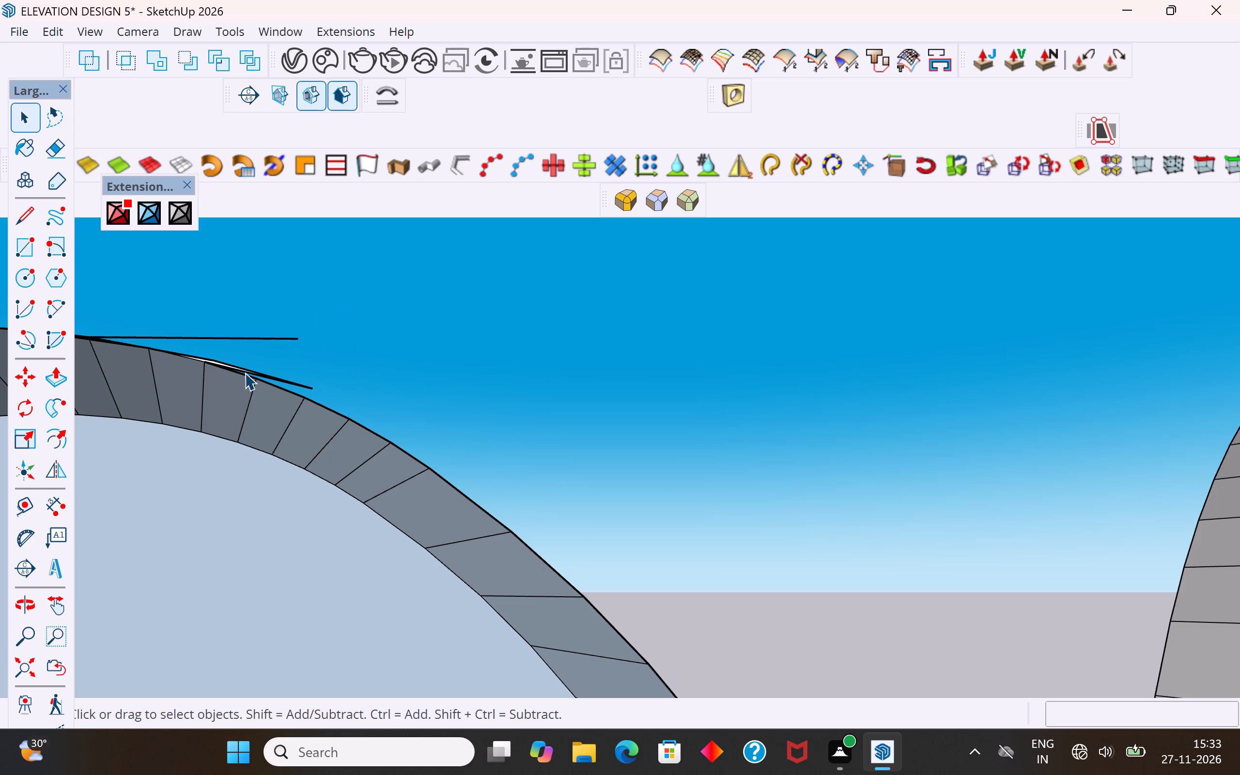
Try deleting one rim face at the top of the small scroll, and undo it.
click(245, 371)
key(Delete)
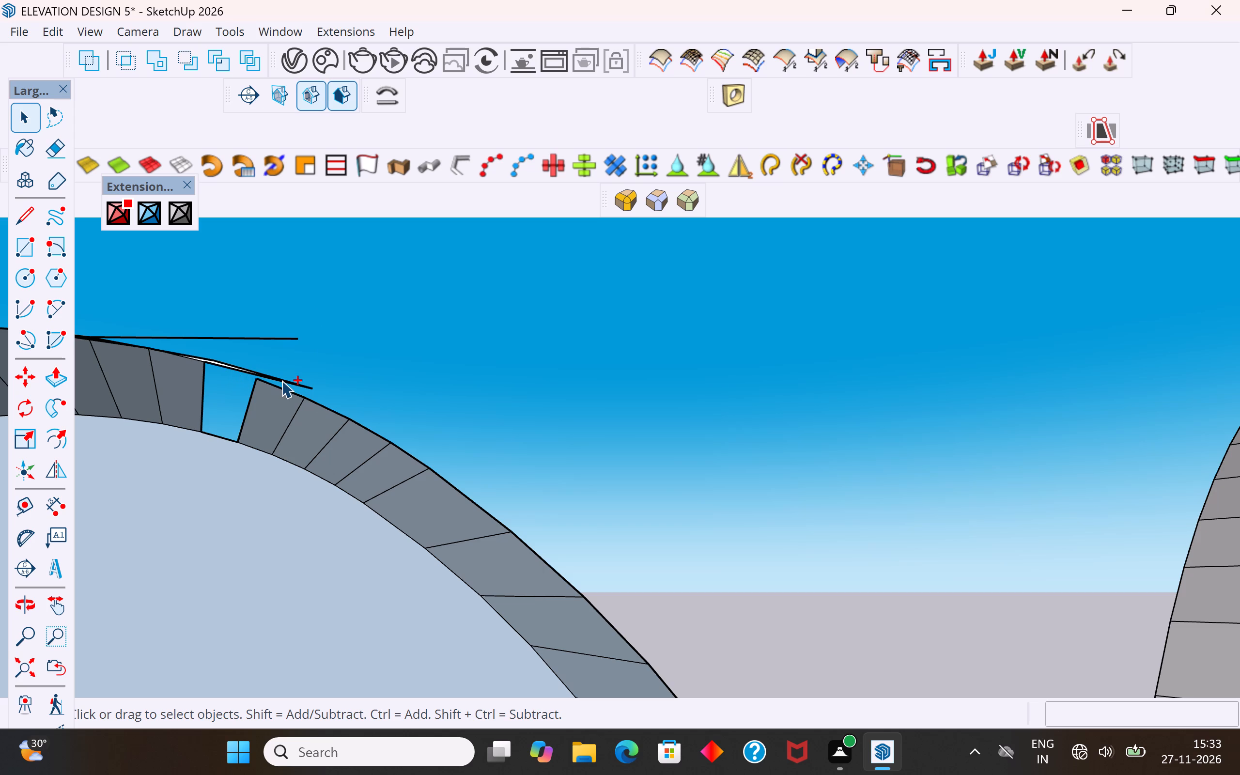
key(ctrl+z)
Delete the straight angular edges surrounding the outer curve of the white arch-shaped scroll.
middle_drag(217, 451, 288, 451)
scroll(435, 356, down, 2)
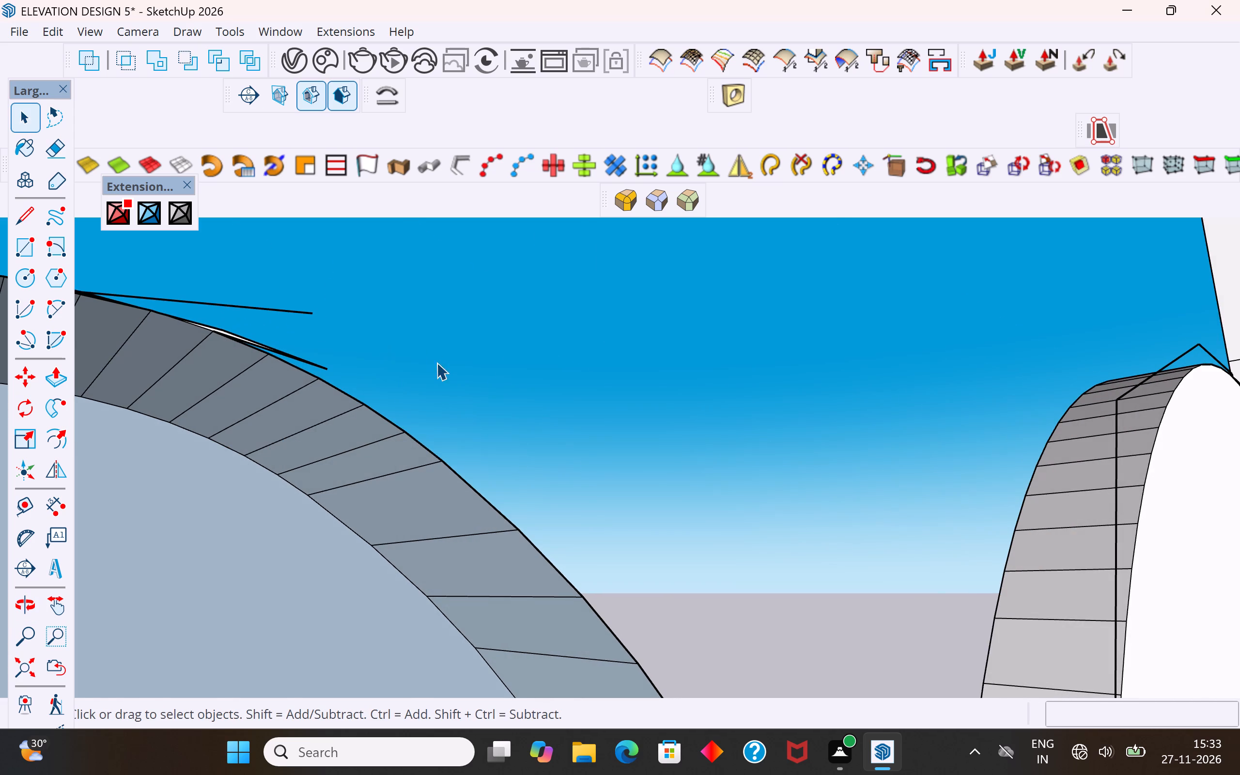
scroll(436, 362, down, 3)
scroll(418, 359, up, 12)
scroll(418, 382, down, 10)
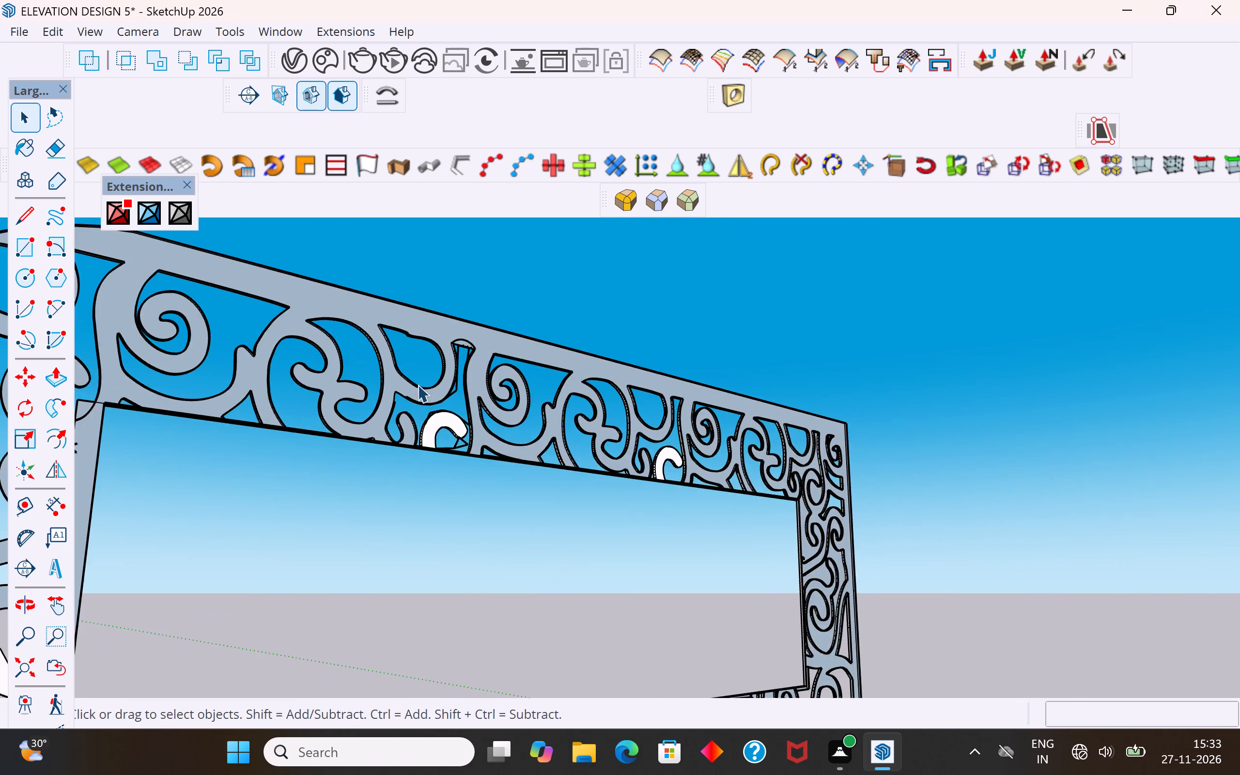
middle_drag(442, 427, 413, 469)
scroll(419, 443, up, 16)
scroll(416, 433, down, 6)
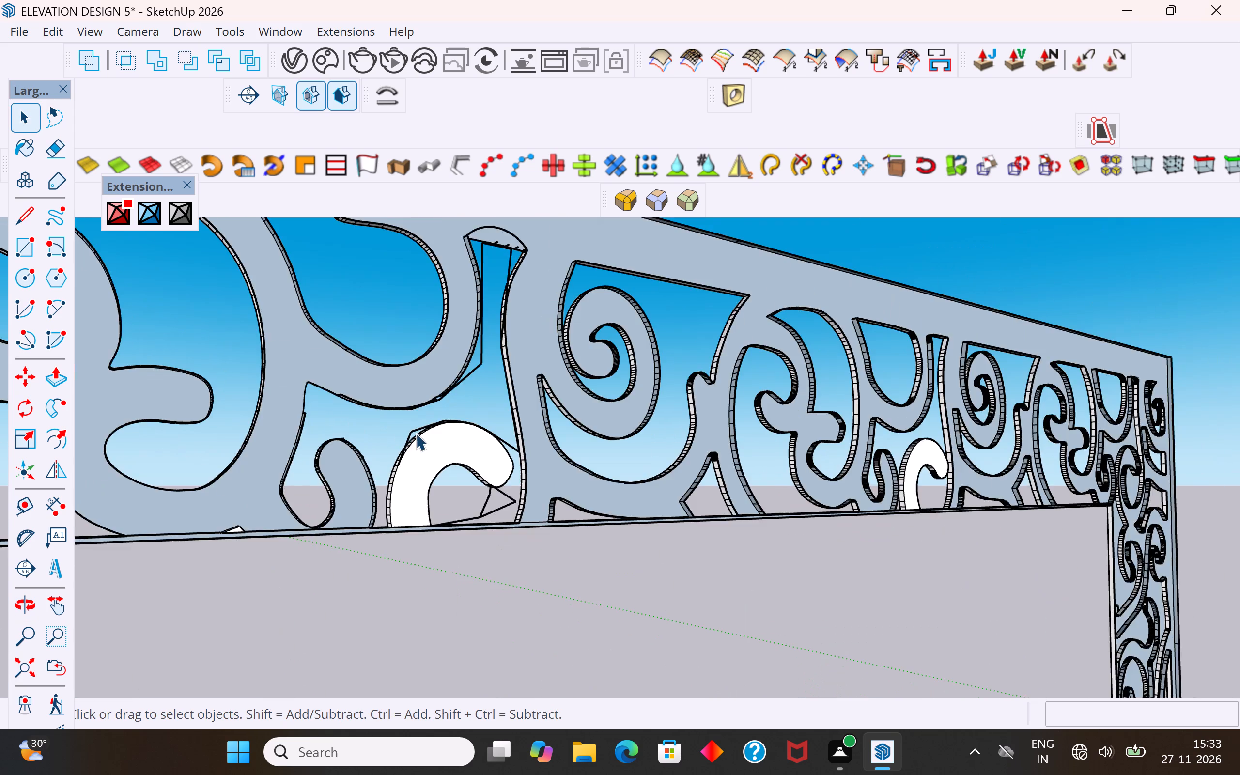
scroll(415, 433, up, 11)
scroll(414, 433, down, 7)
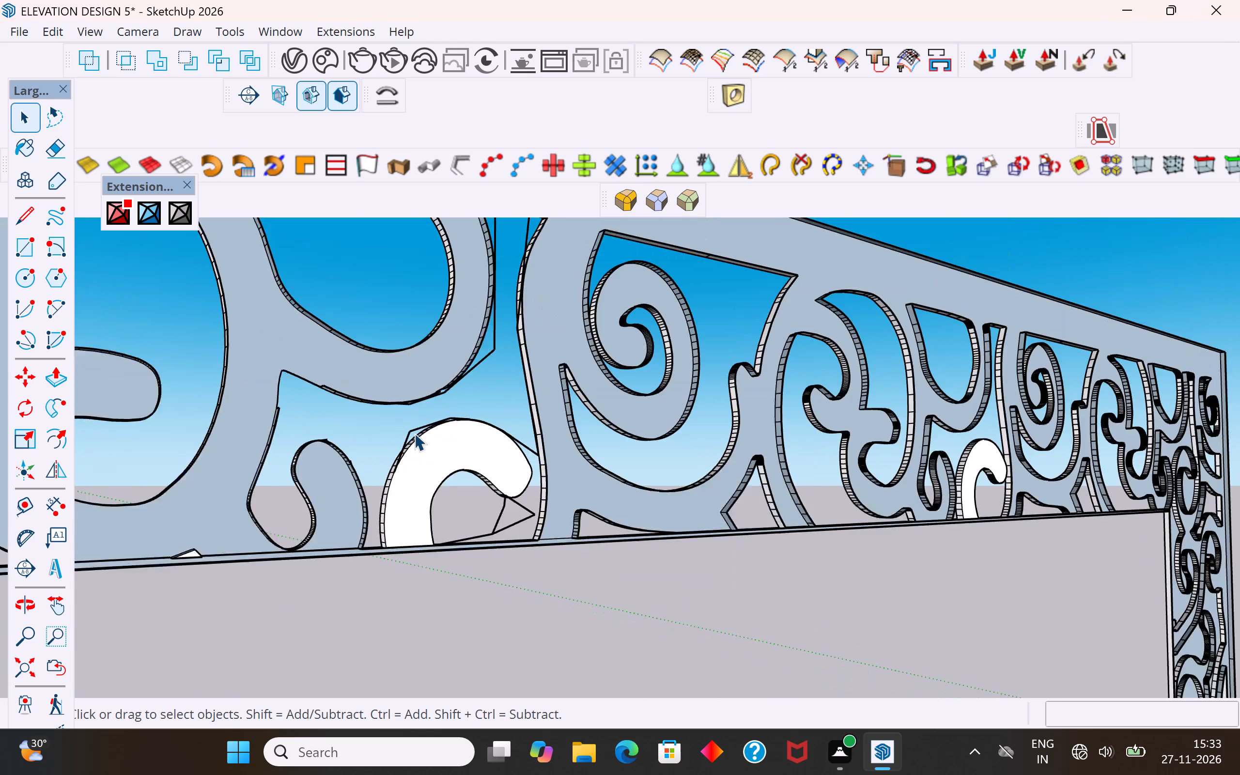
scroll(414, 433, down, 1)
scroll(414, 433, up, 7)
scroll(414, 433, down, 3)
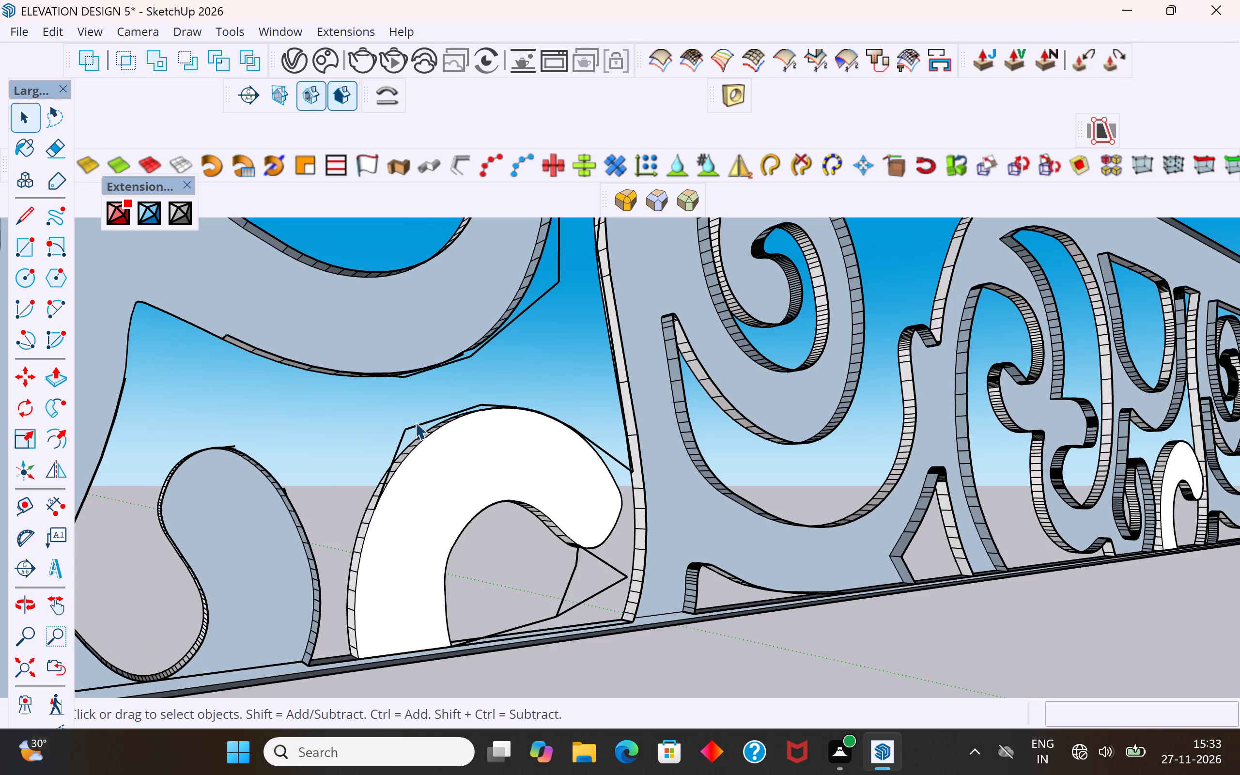
click(415, 422)
click(418, 425)
key(Delete)
click(396, 445)
key(Delete)
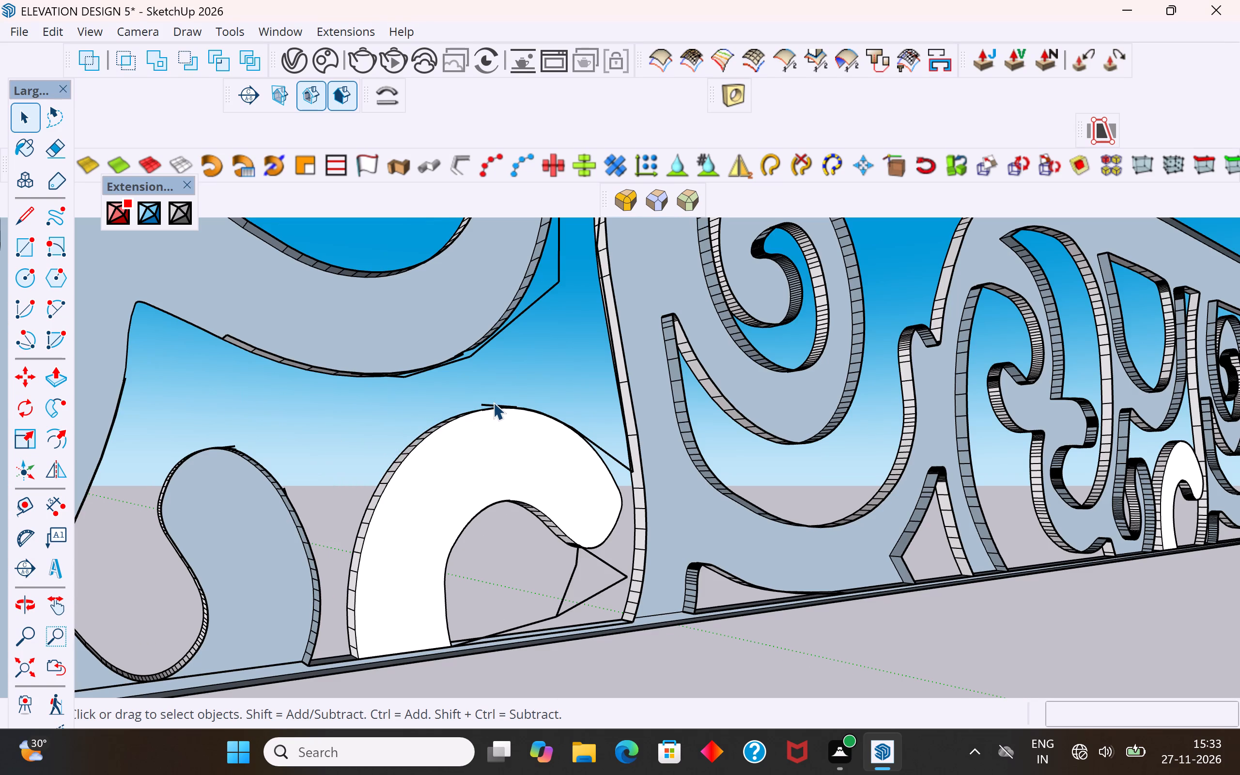
click(493, 402)
key(Delete)
click(604, 449)
key(Delete)
Delete the short stray edges sticking out at the crown of the arch-shaped scroll, working from its other side.
scroll(529, 424, up, 10)
middle_drag(517, 407, 819, 441)
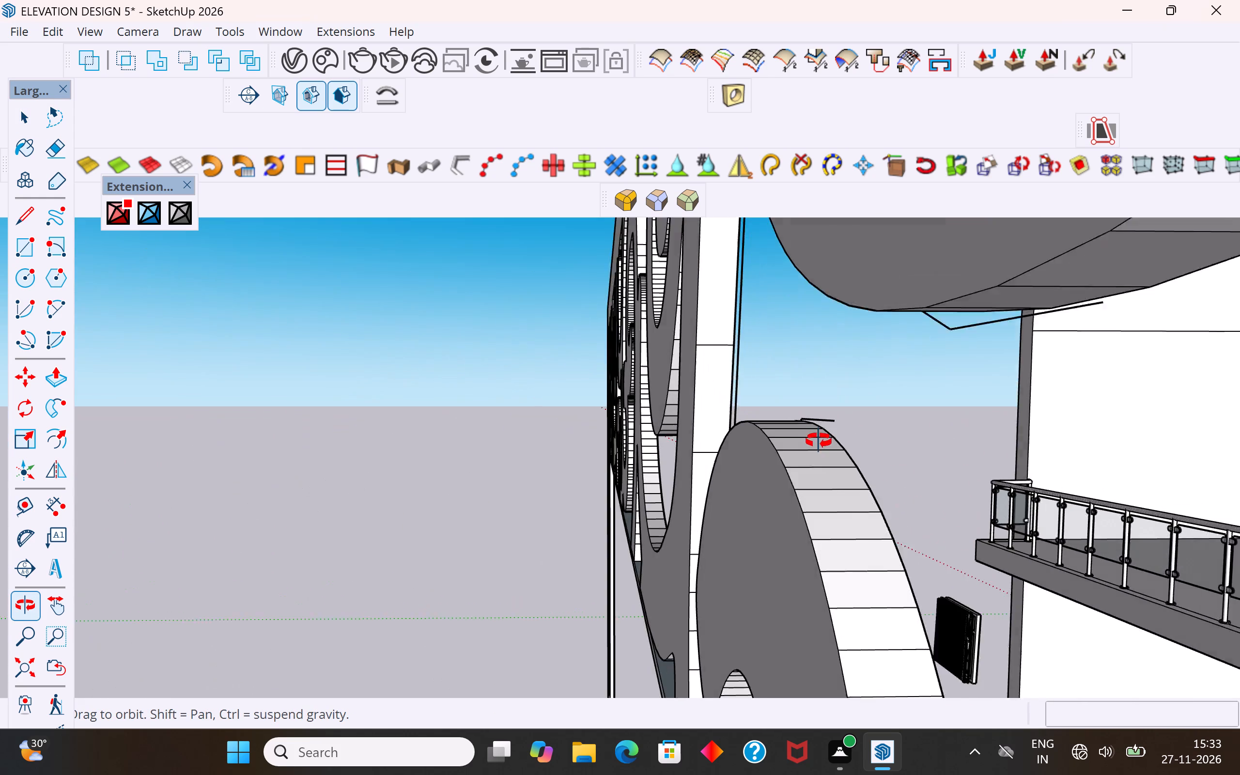
middle_drag(819, 441, 833, 433)
scroll(845, 421, up, 2)
click(852, 409)
key(Delete)
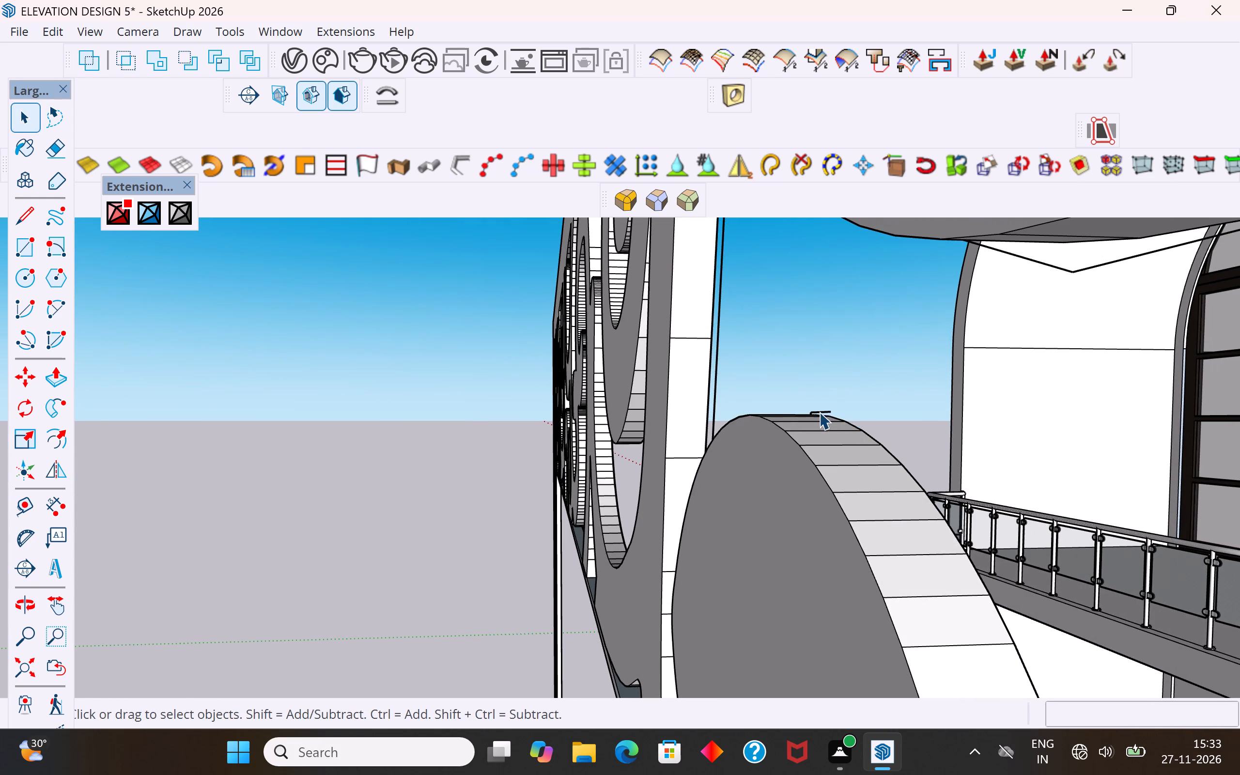
scroll(818, 412, up, 13)
click(818, 411)
key(Delete)
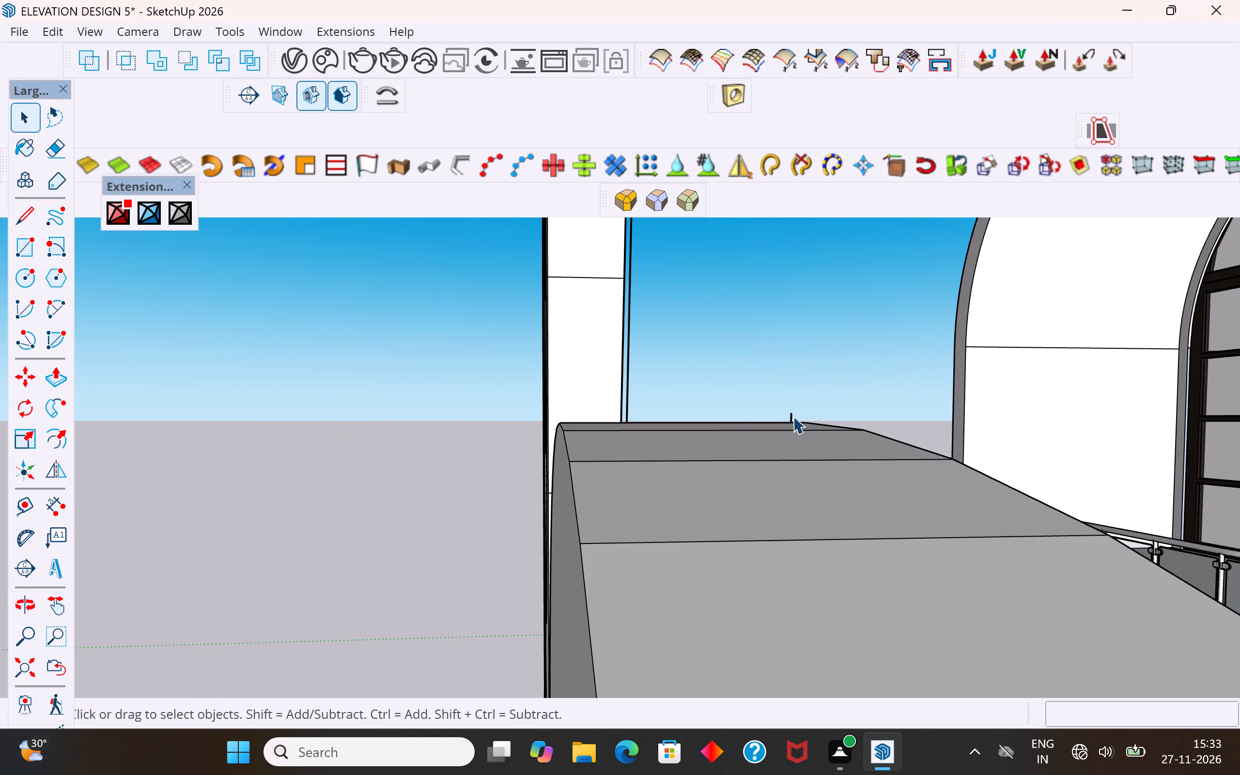
click(791, 416)
key(Delete)
Delete the loose edge segments hugging the white arch-shaped scroll's front outline near its crown and rounded end.
middle_drag(872, 407, 601, 436)
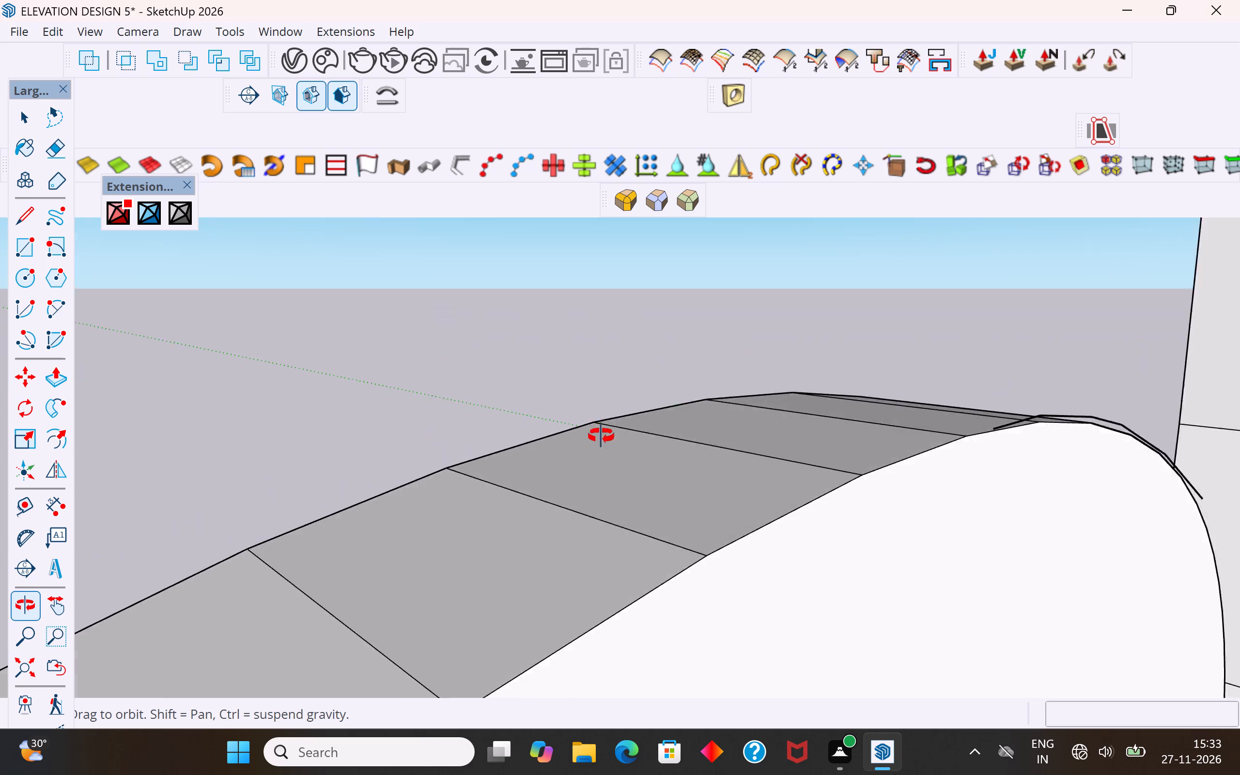
middle_drag(601, 436, 610, 422)
scroll(1041, 429, up, 5)
click(1043, 426)
key(Delete)
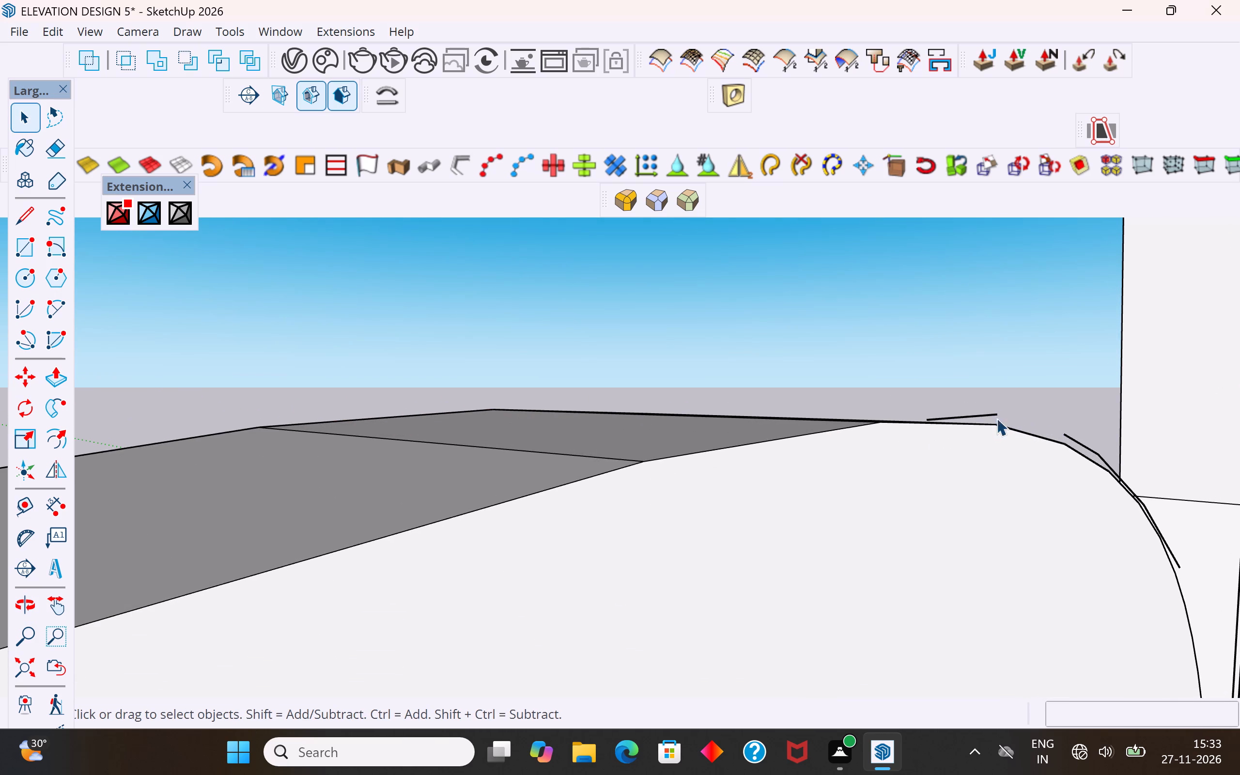
click(986, 416)
key(Delete)
click(1080, 439)
key(Delete)
Examine the ornamental frame from both sides, including the white hook-shaped scroll beside the central opening, for leftover edges.
scroll(829, 418, down, 2)
middle_drag(1095, 549, 1124, 616)
scroll(1168, 579, up, 2)
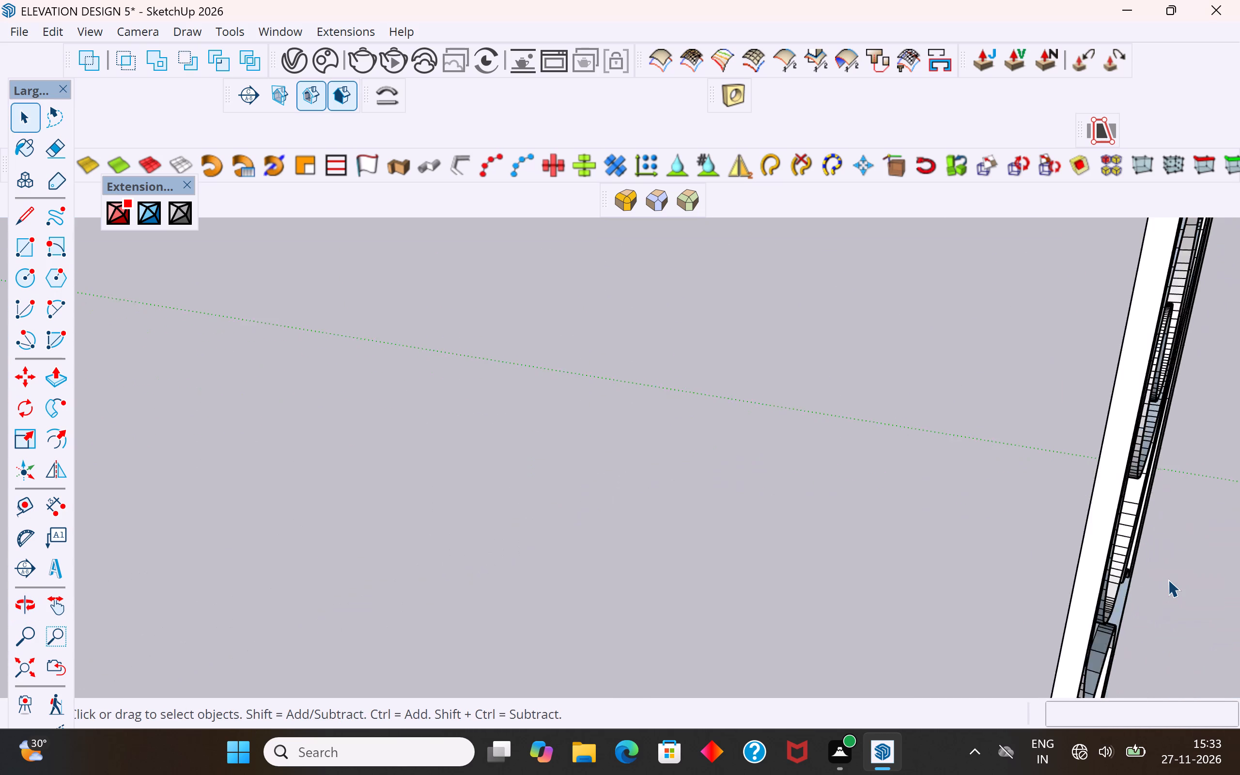
scroll(1168, 579, up, 1)
scroll(1168, 579, down, 4)
scroll(582, 465, down, 12)
scroll(579, 471, up, 1)
scroll(579, 471, down, 4)
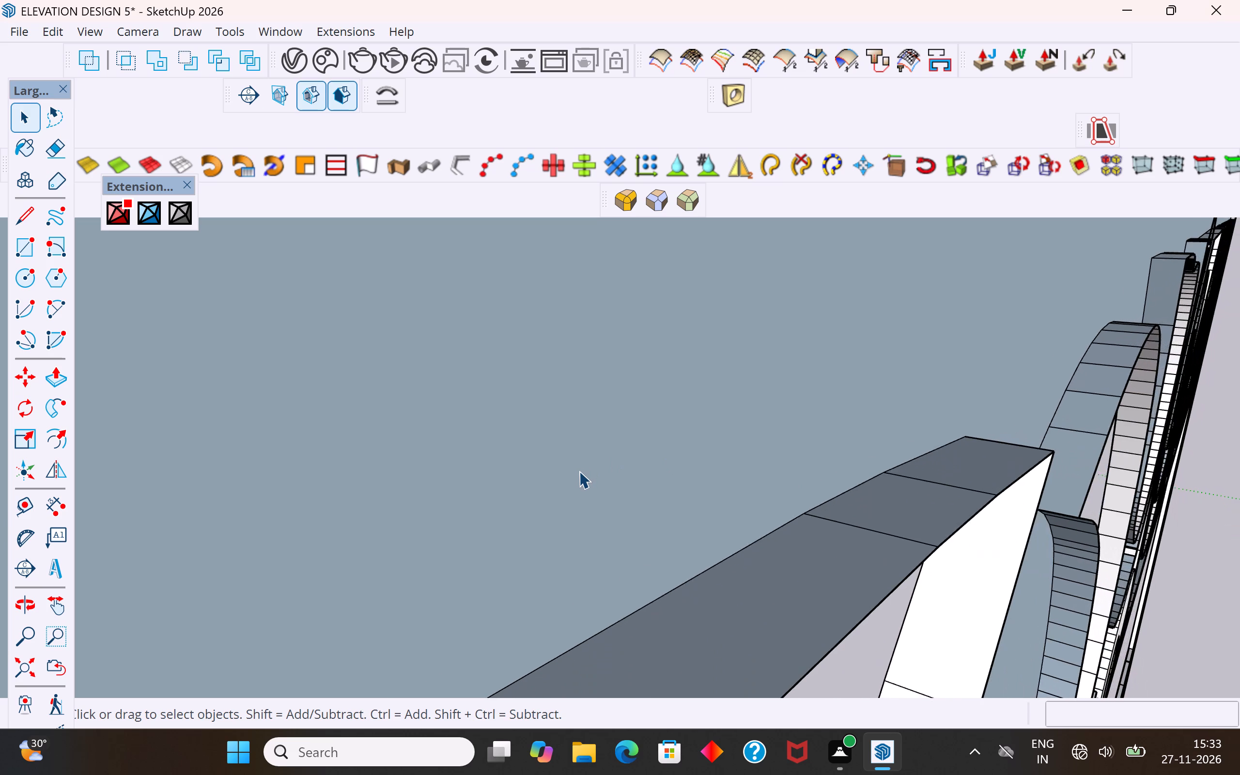
scroll(579, 471, down, 12)
scroll(579, 471, up, 1)
scroll(579, 471, down, 8)
scroll(350, 427, down, 5)
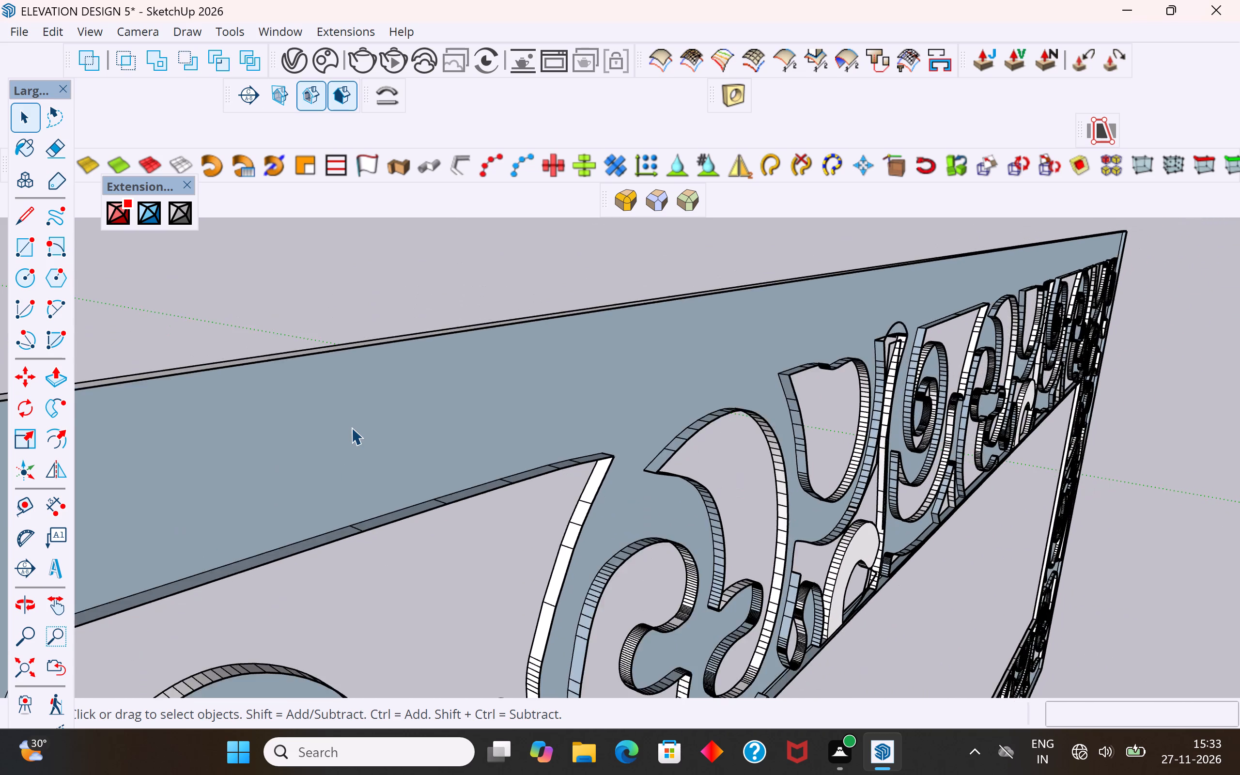
scroll(351, 427, down, 20)
scroll(351, 427, down, 3)
scroll(542, 417, down, 4)
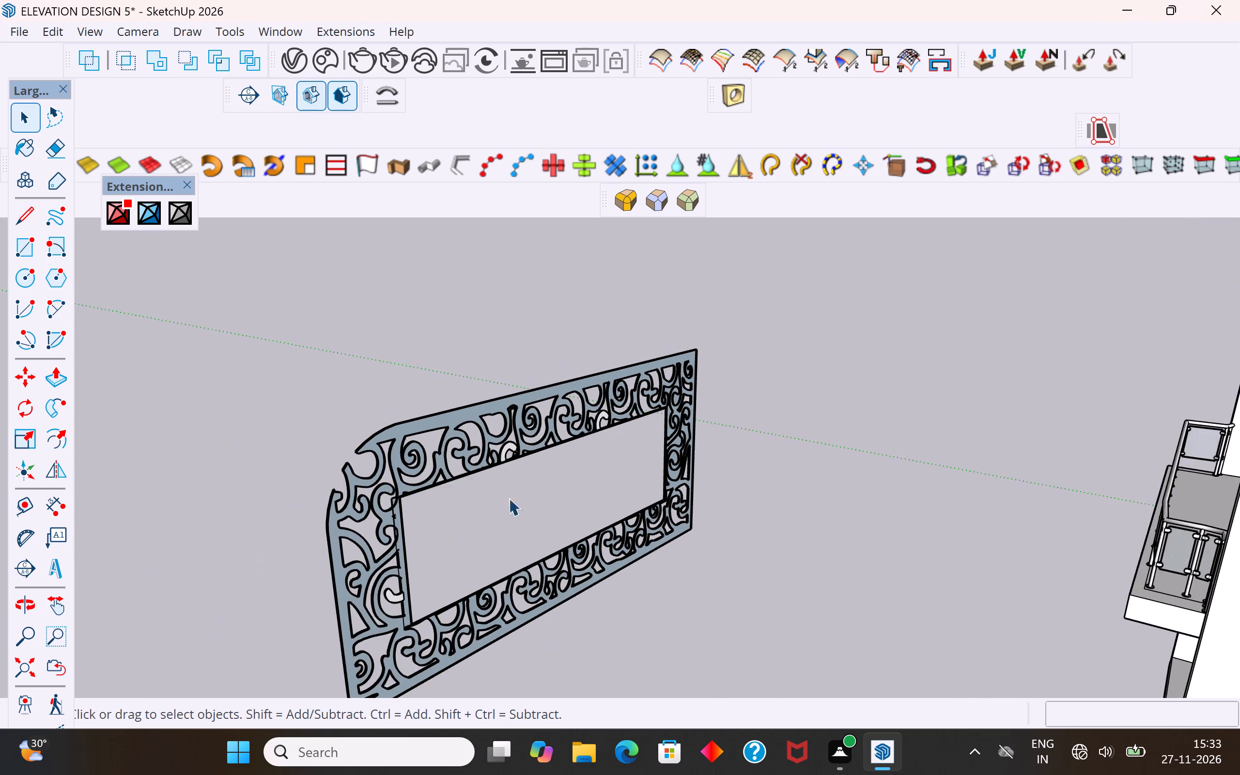
middle_drag(436, 614, 300, 535)
scroll(449, 603, up, 8)
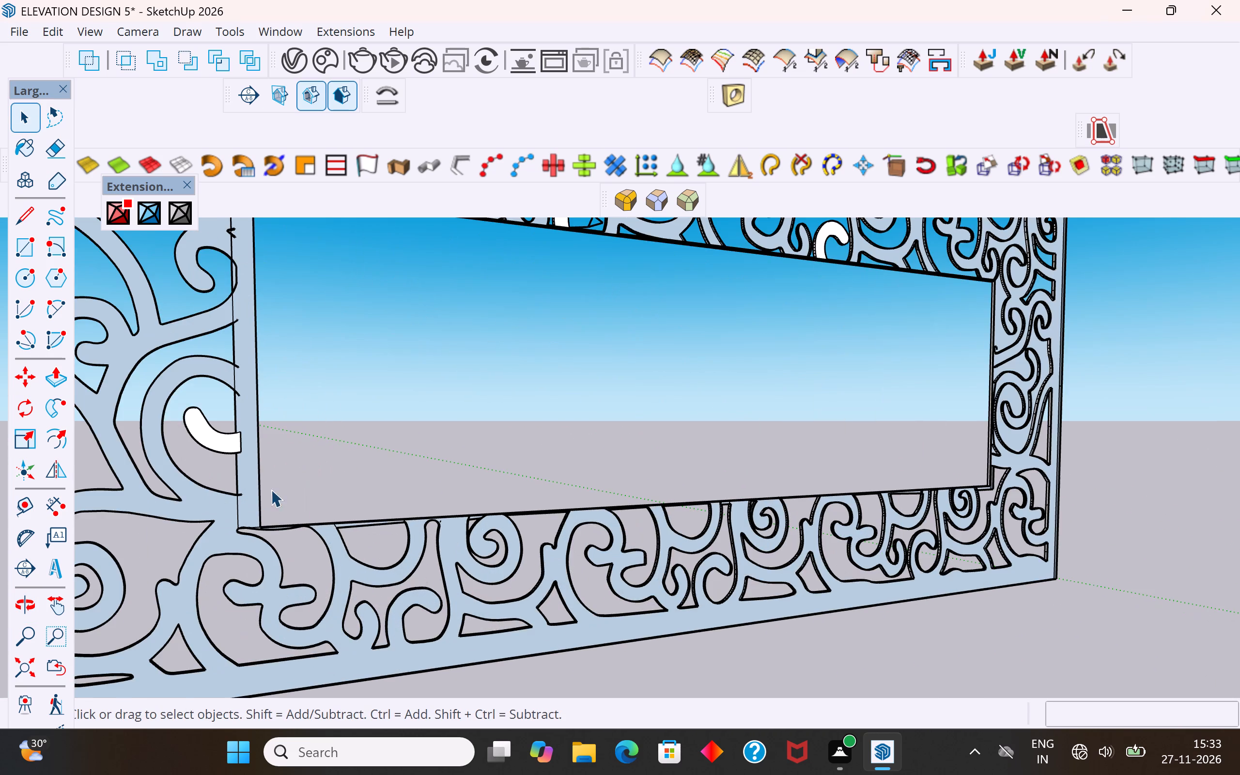
middle_drag(276, 493, 321, 527)
scroll(255, 492, up, 3)
click(234, 481)
middle_drag(237, 516, 696, 525)
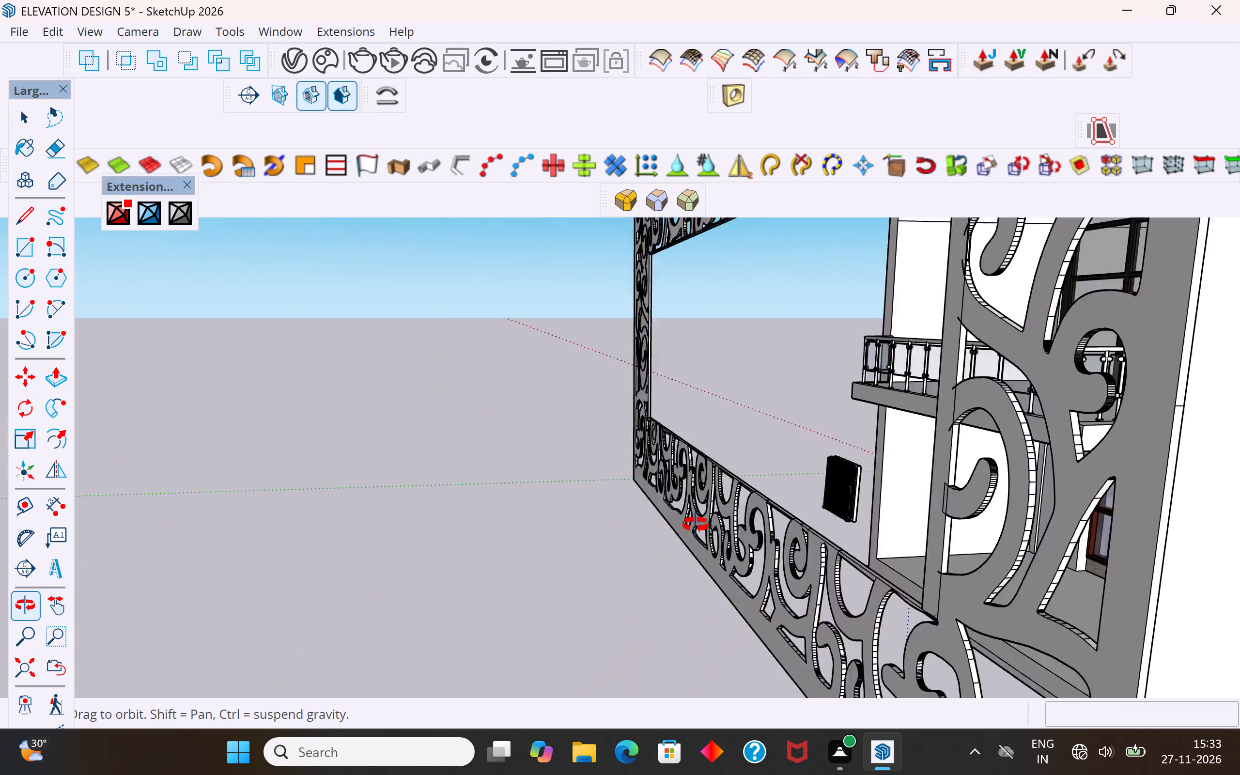
middle_drag(696, 525, 356, 517)
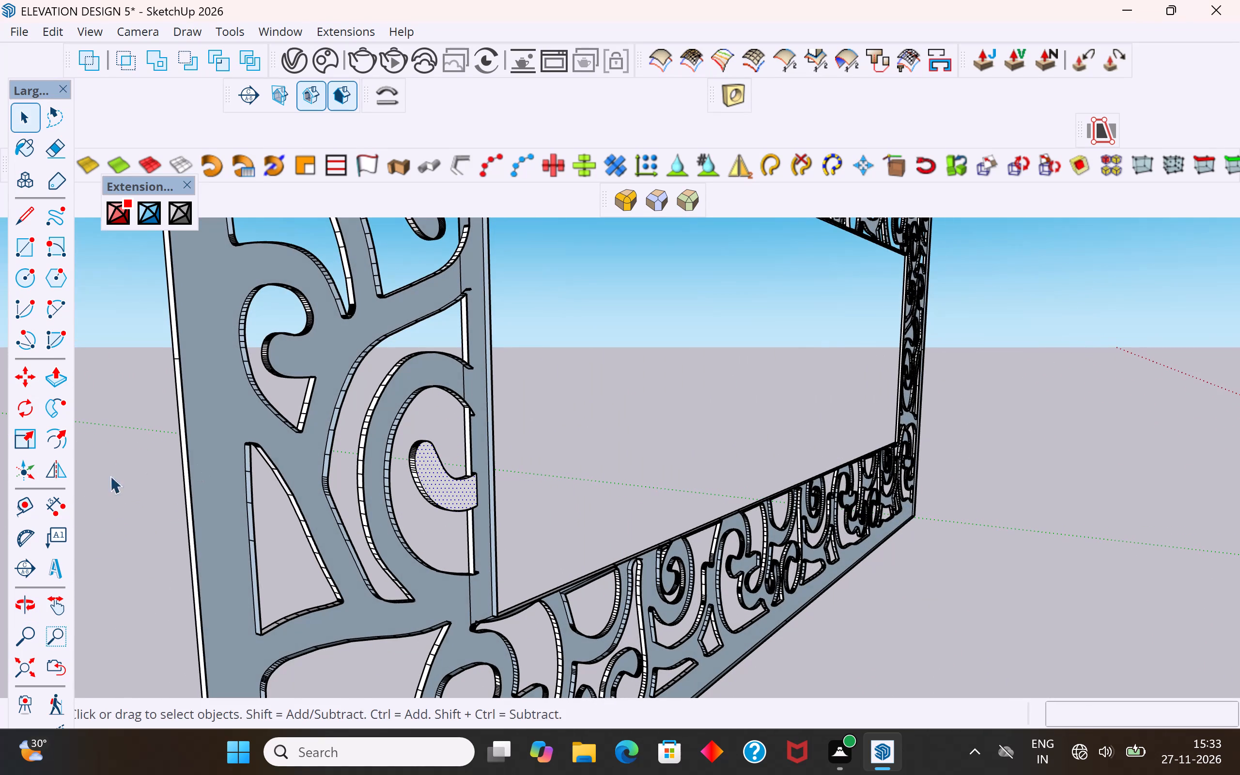
middle_drag(398, 474, 285, 536)
scroll(331, 543, down, 5)
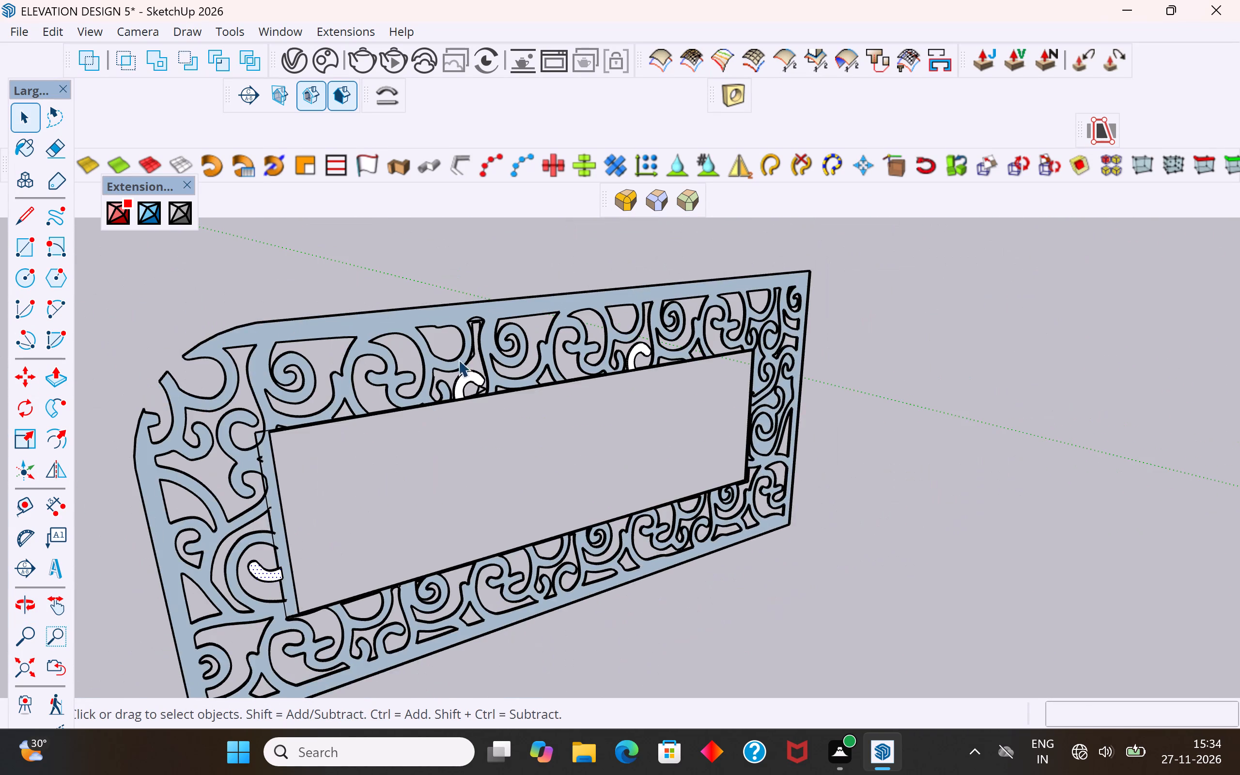
Delete the straight angular edges inside the vase-shaped opening above the white arch-shaped scroll.
scroll(467, 349, up, 13)
scroll(909, 403, up, 3)
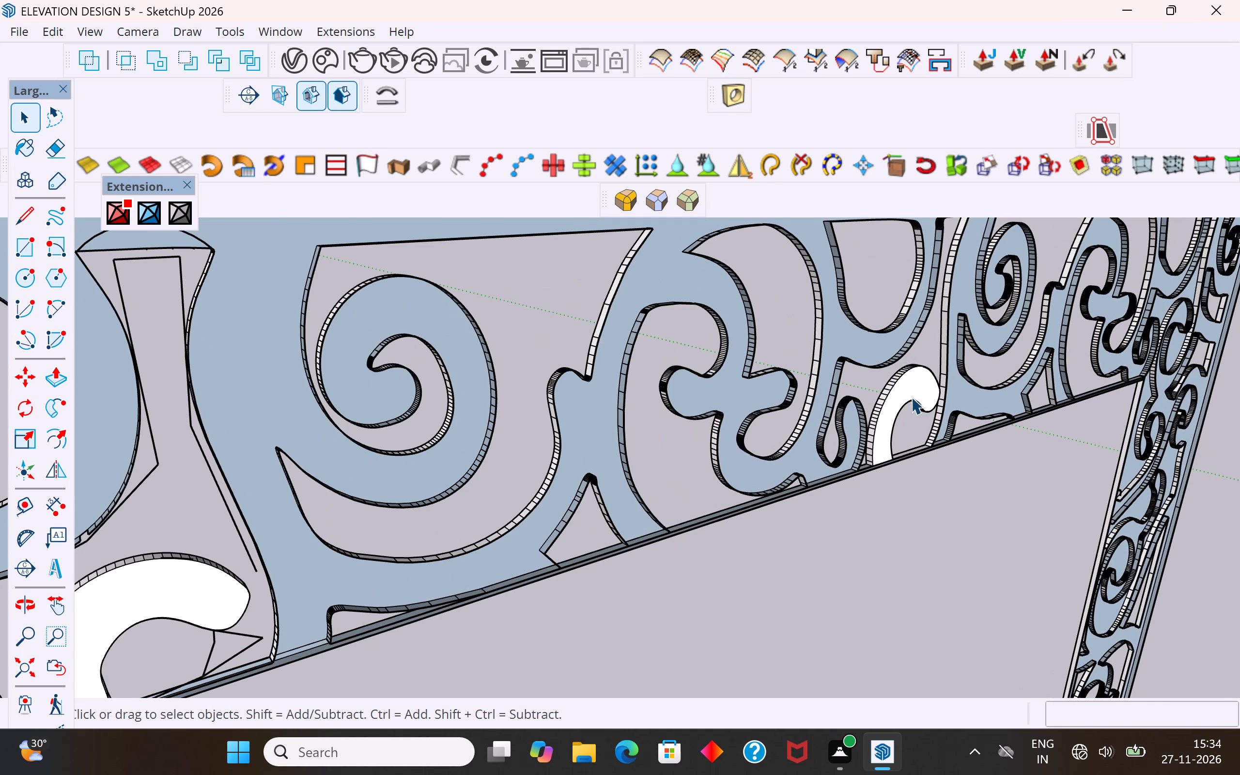
scroll(249, 425, down, 3)
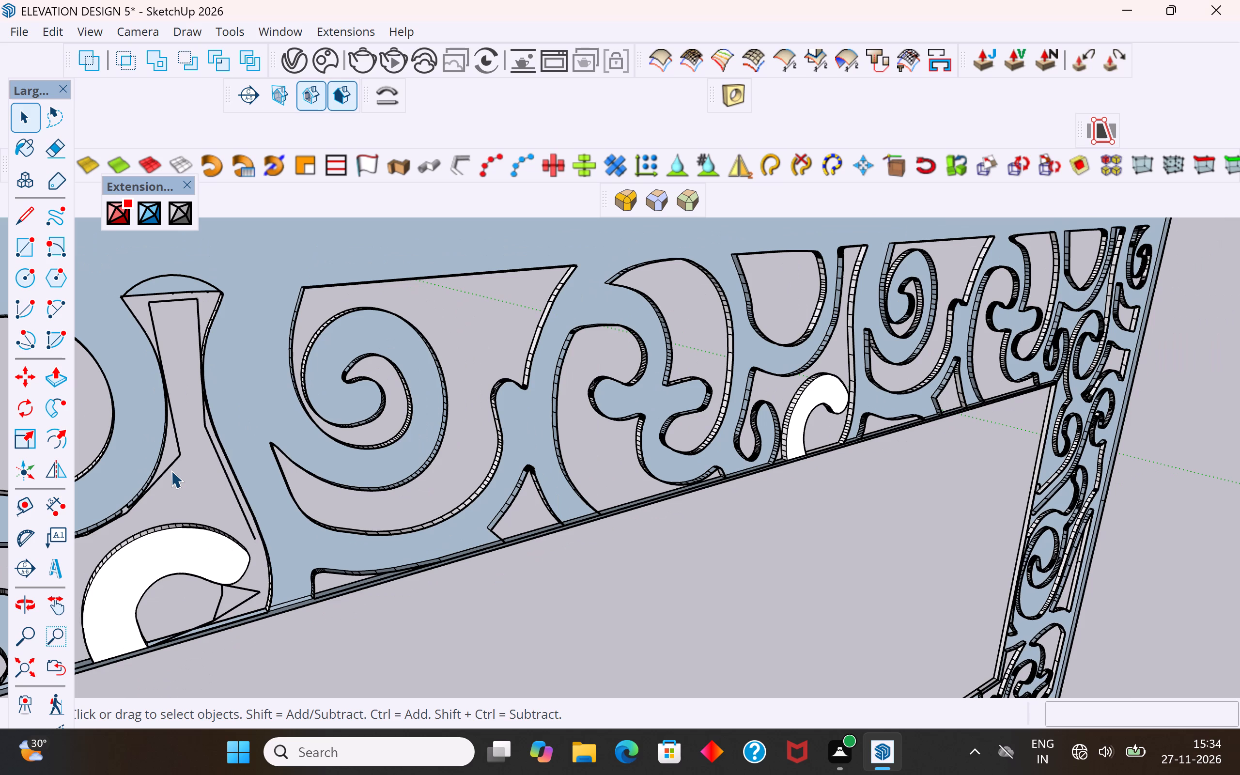
click(171, 458)
drag(184, 432, 175, 459)
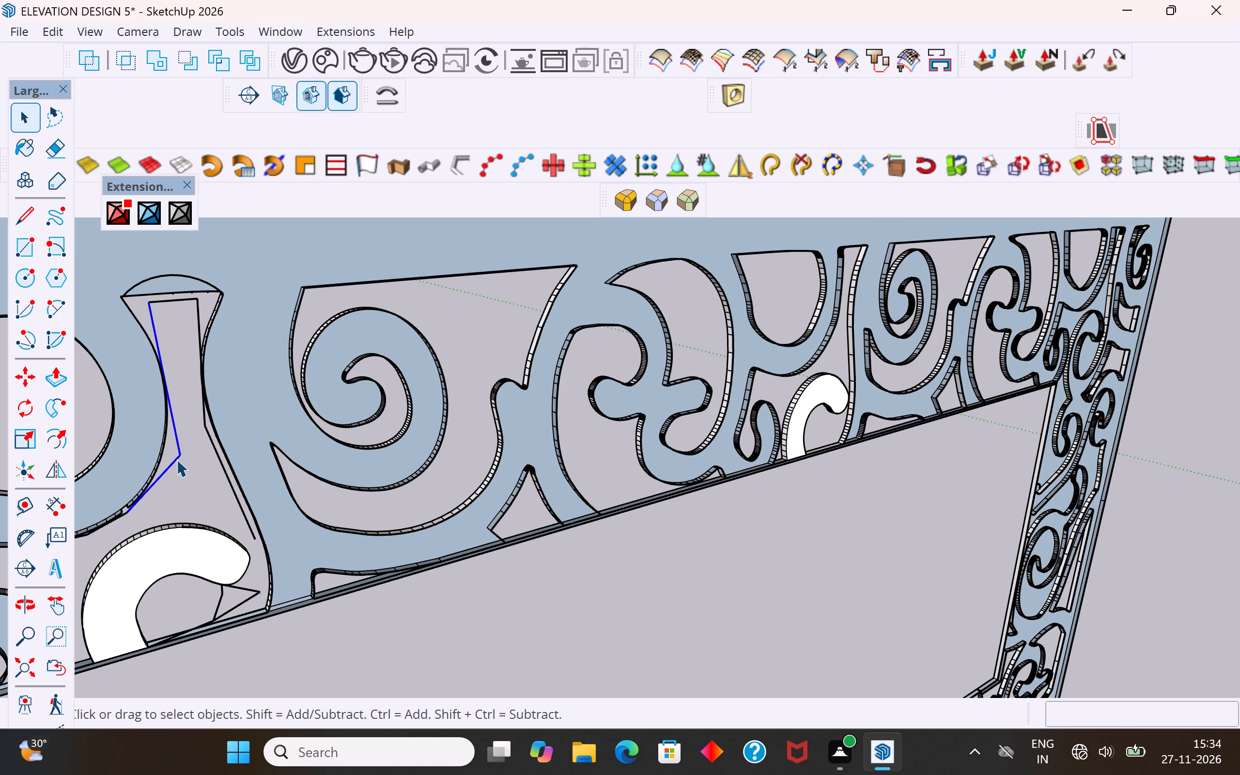
key(Delete)
click(219, 462)
key(Delete)
click(199, 322)
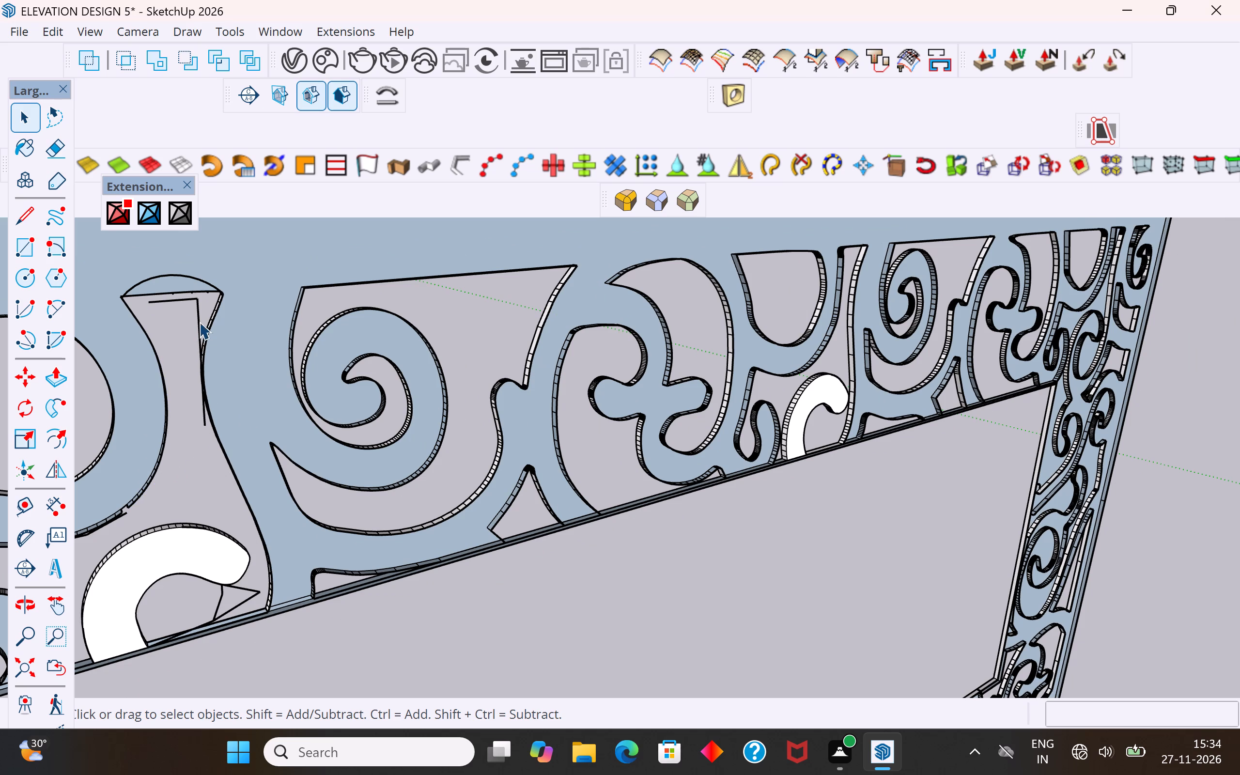
key(Delete)
click(191, 302)
key(Delete)
Delete the curved cap outline above the flat top of the vase-shaped opening.
middle_drag(187, 290, 360, 258)
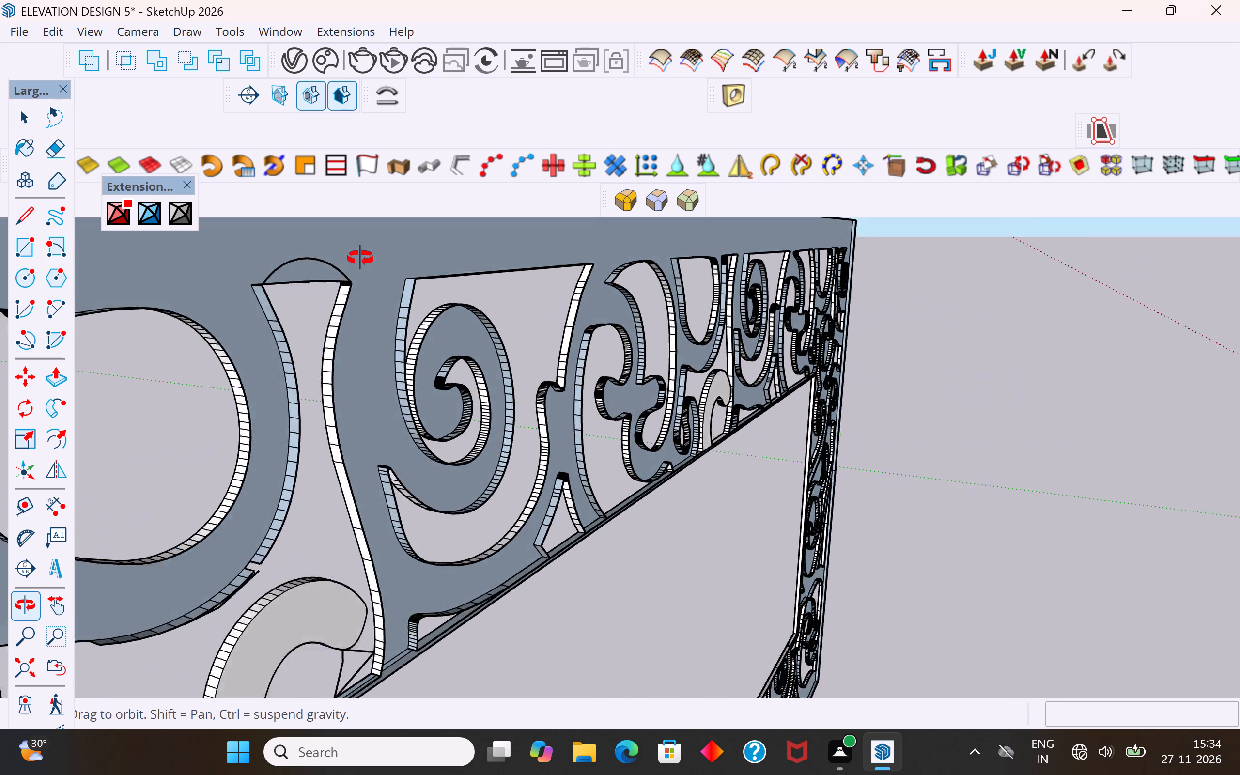
middle_drag(360, 258, 355, 317)
scroll(306, 382, up, 8)
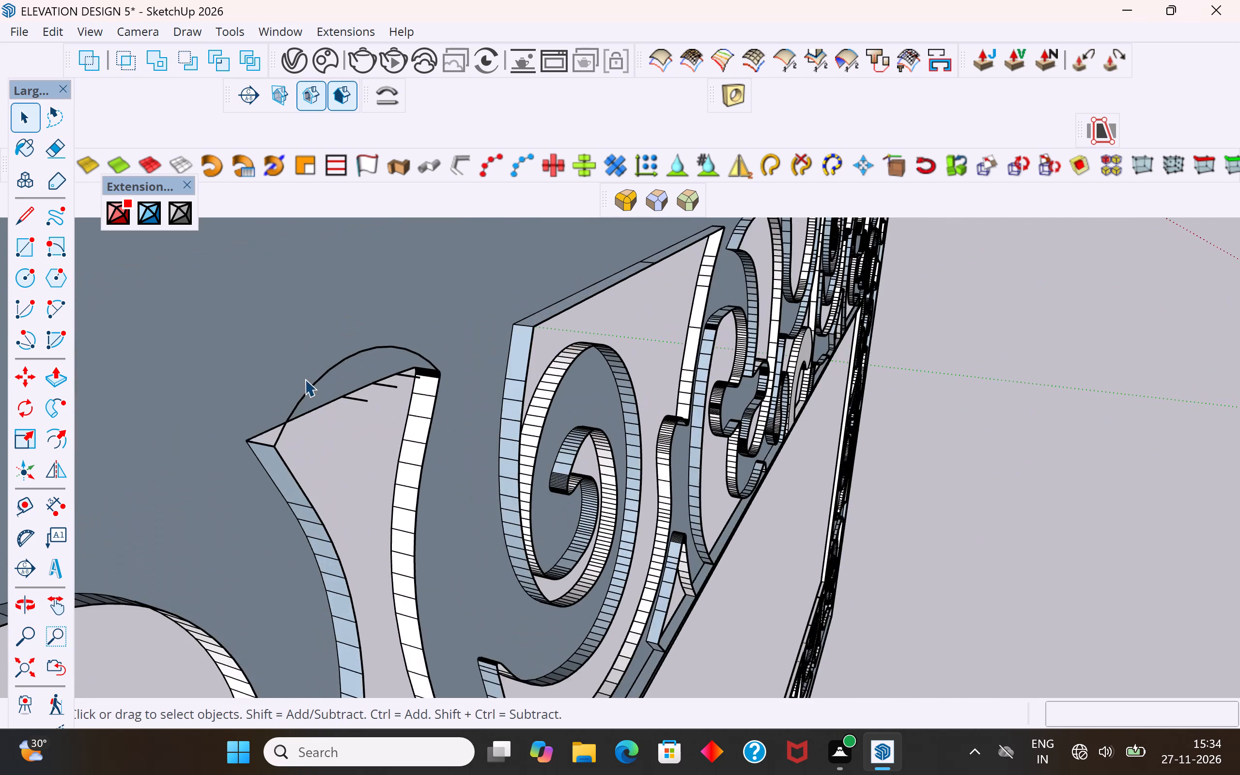
scroll(305, 379, up, 1)
middle_drag(306, 379, 342, 434)
click(379, 464)
key(Delete)
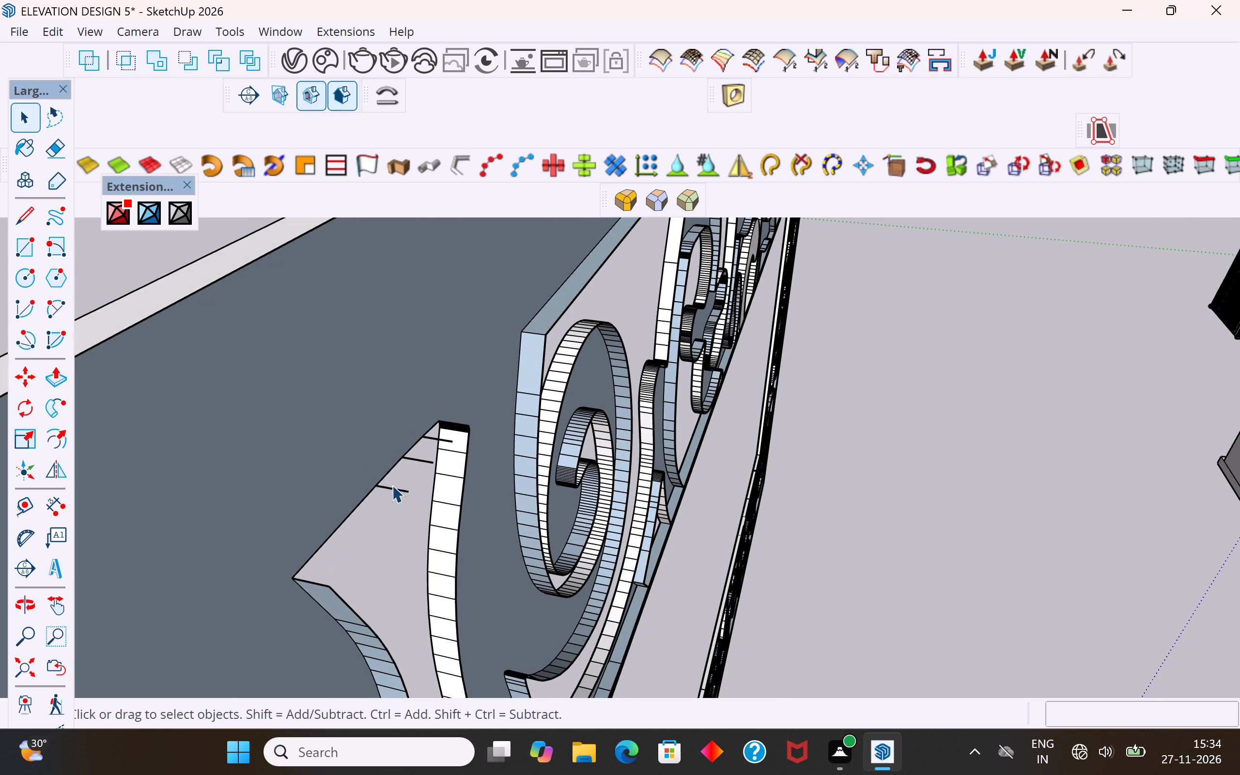
Delete the short stray edges sticking out along the top of the vase-shaped opening.
click(392, 485)
key(Delete)
click(423, 457)
click(419, 461)
key(Delete)
click(399, 487)
key(Delete)
click(433, 439)
key(Delete)
Delete the stray edge where the curve around the white hook-shaped scroll meets the central opening's border strip.
scroll(263, 483, down, 20)
scroll(263, 483, down, 5)
middle_drag(580, 507, 571, 505)
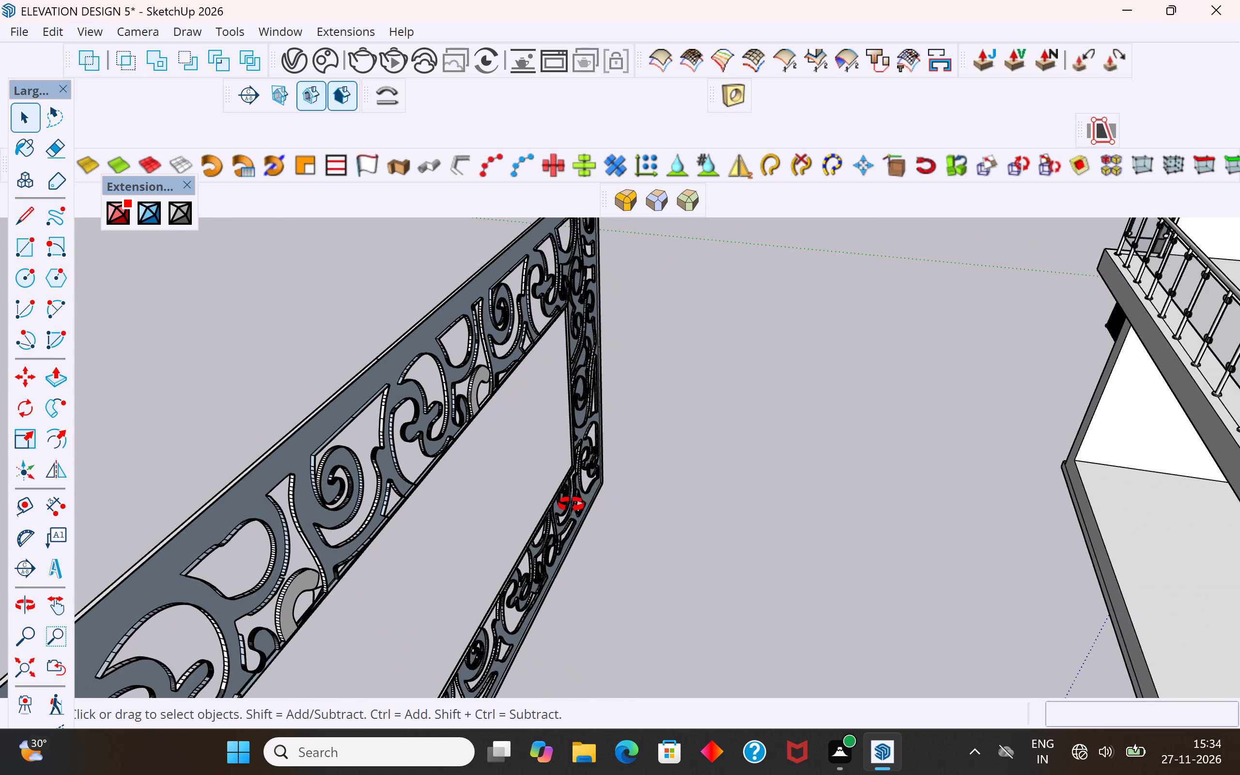
middle_drag(571, 505, 263, 432)
scroll(263, 432, up, 1)
scroll(472, 482, down, 5)
middle_drag(612, 524, 620, 473)
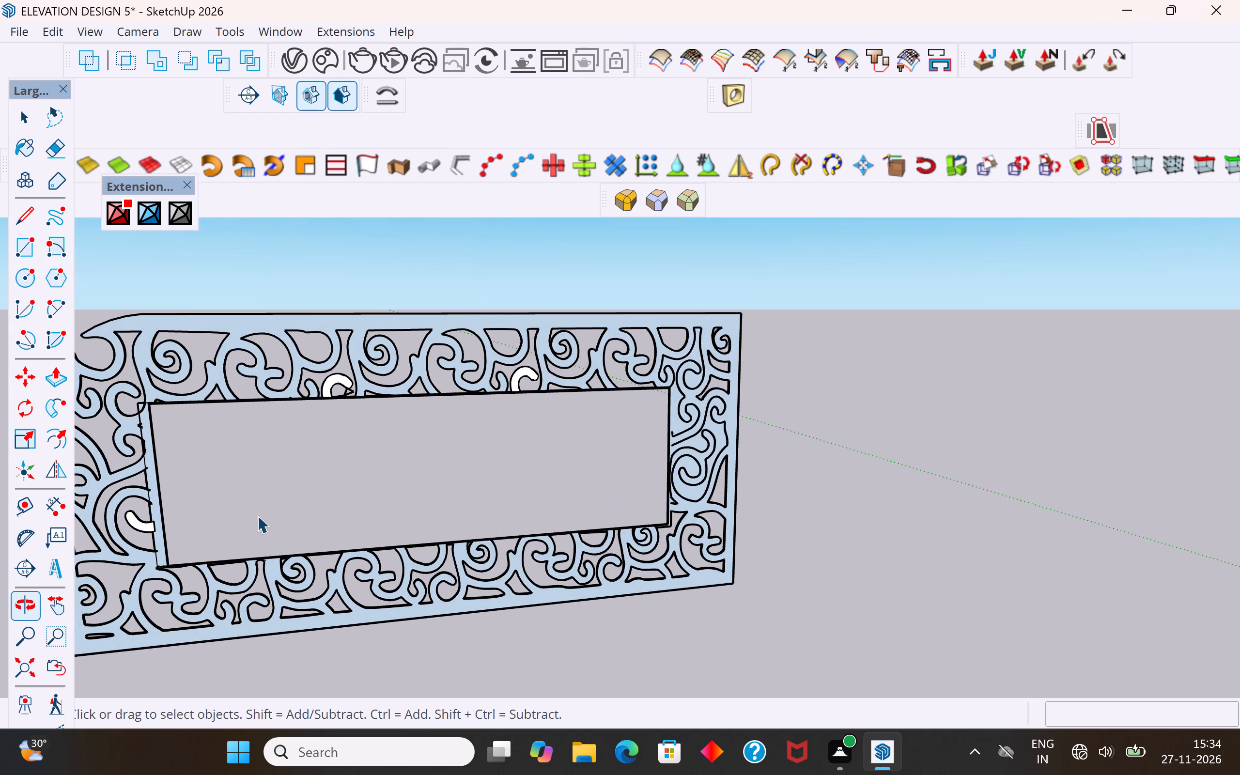
scroll(198, 506, up, 4)
click(107, 526)
click(107, 528)
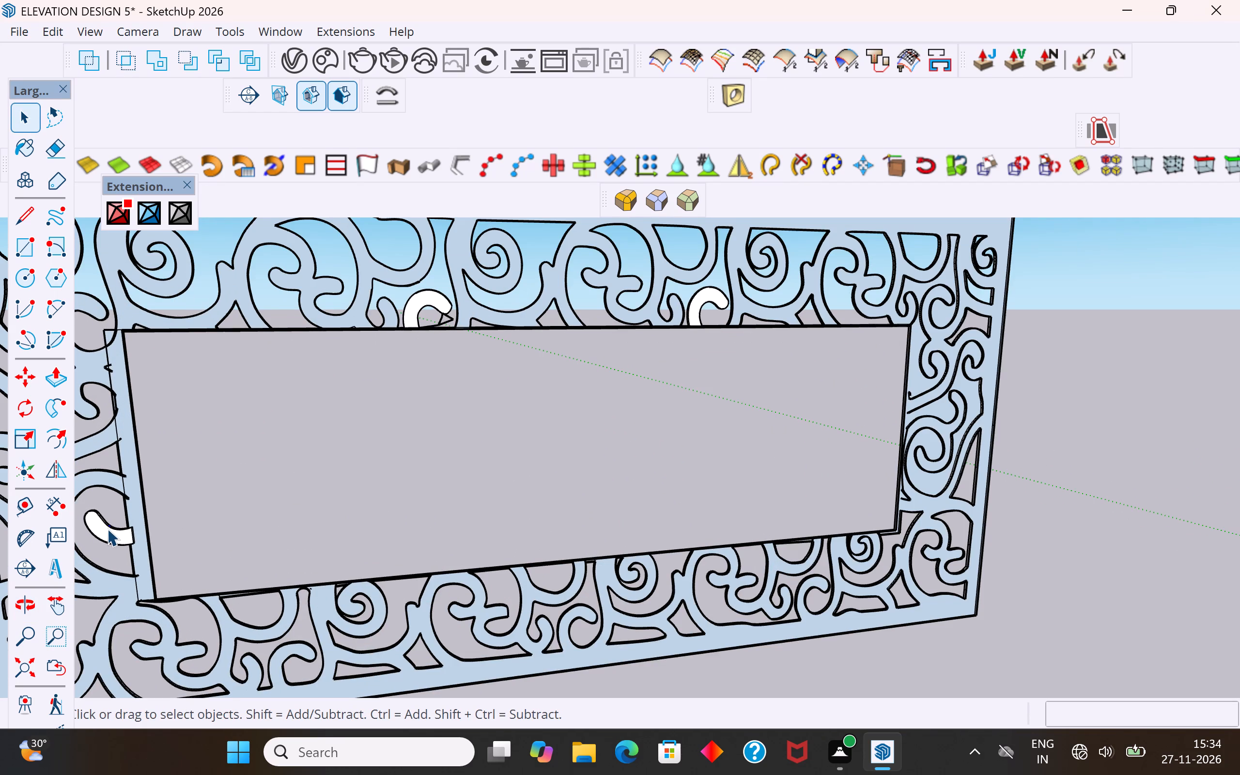
click(107, 530)
scroll(636, 425, down, 3)
scroll(636, 425, up, 1)
scroll(636, 425, down, 1)
scroll(294, 513, up, 2)
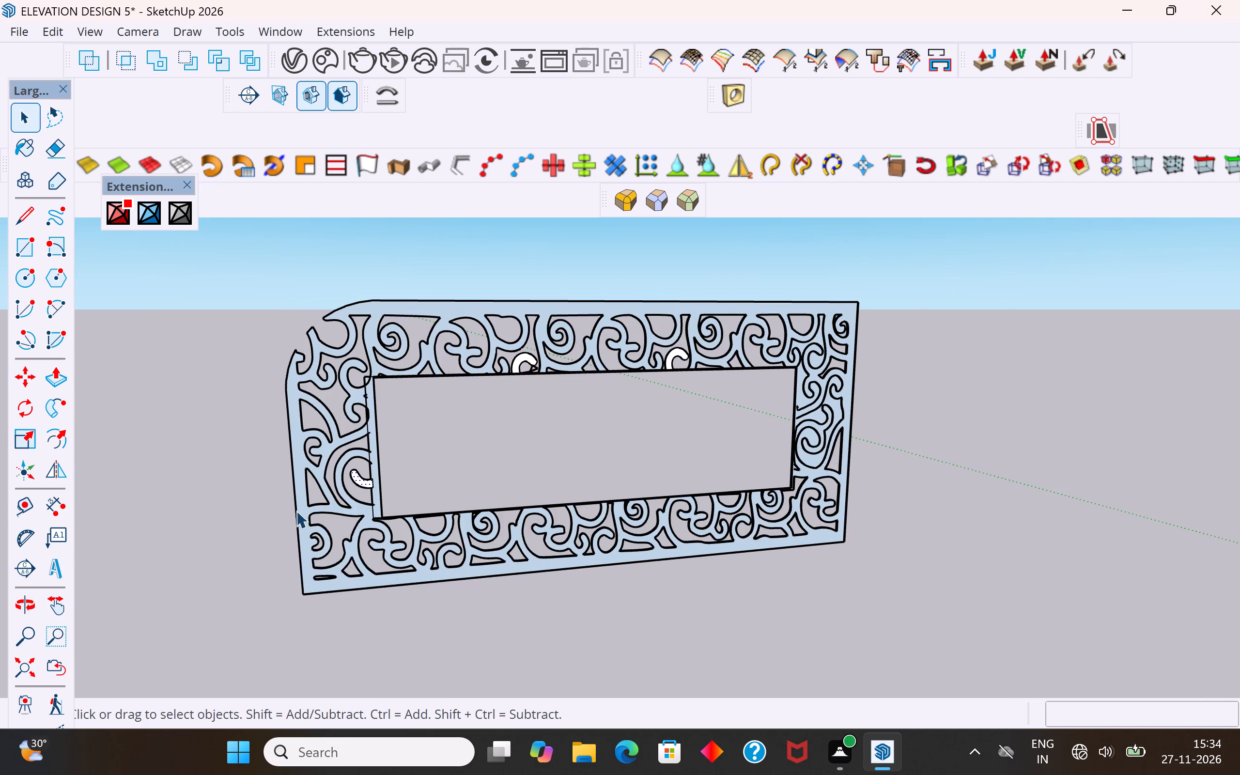
scroll(296, 511, up, 15)
scroll(419, 527, down, 2)
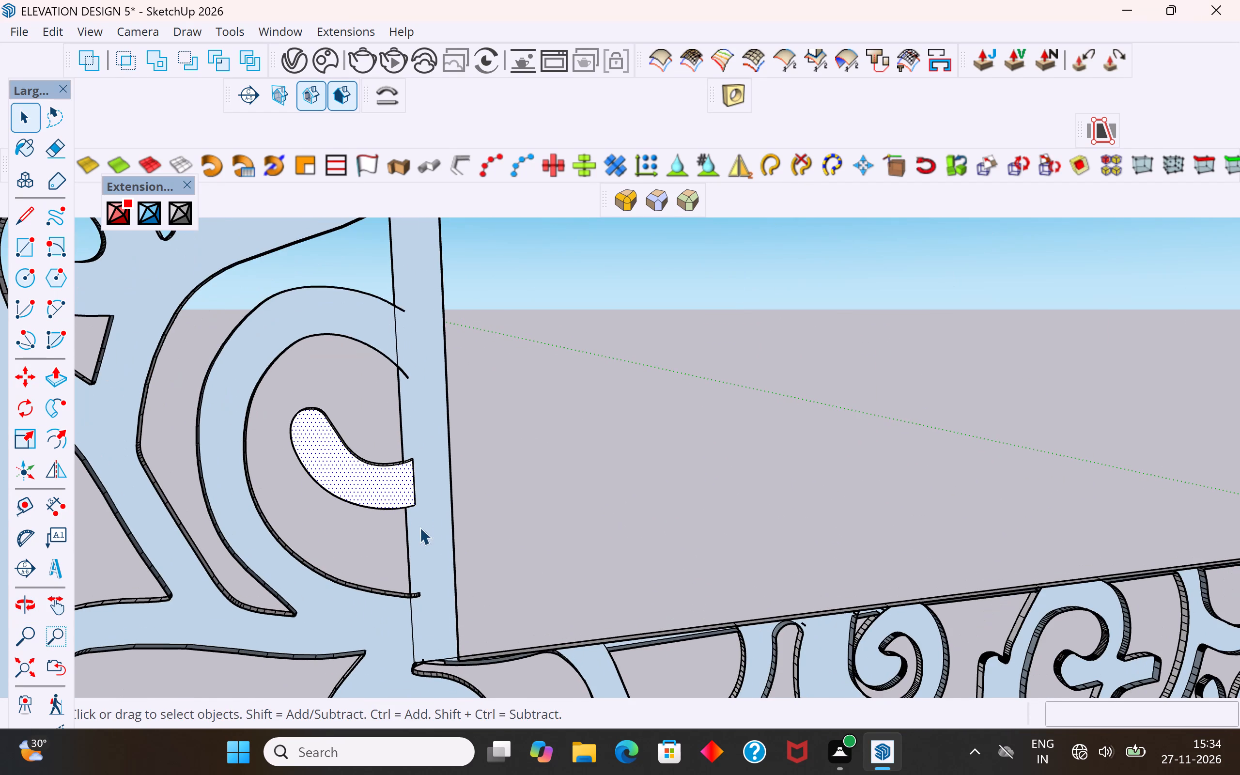
scroll(419, 527, down, 2)
click(408, 422)
key(Delete)
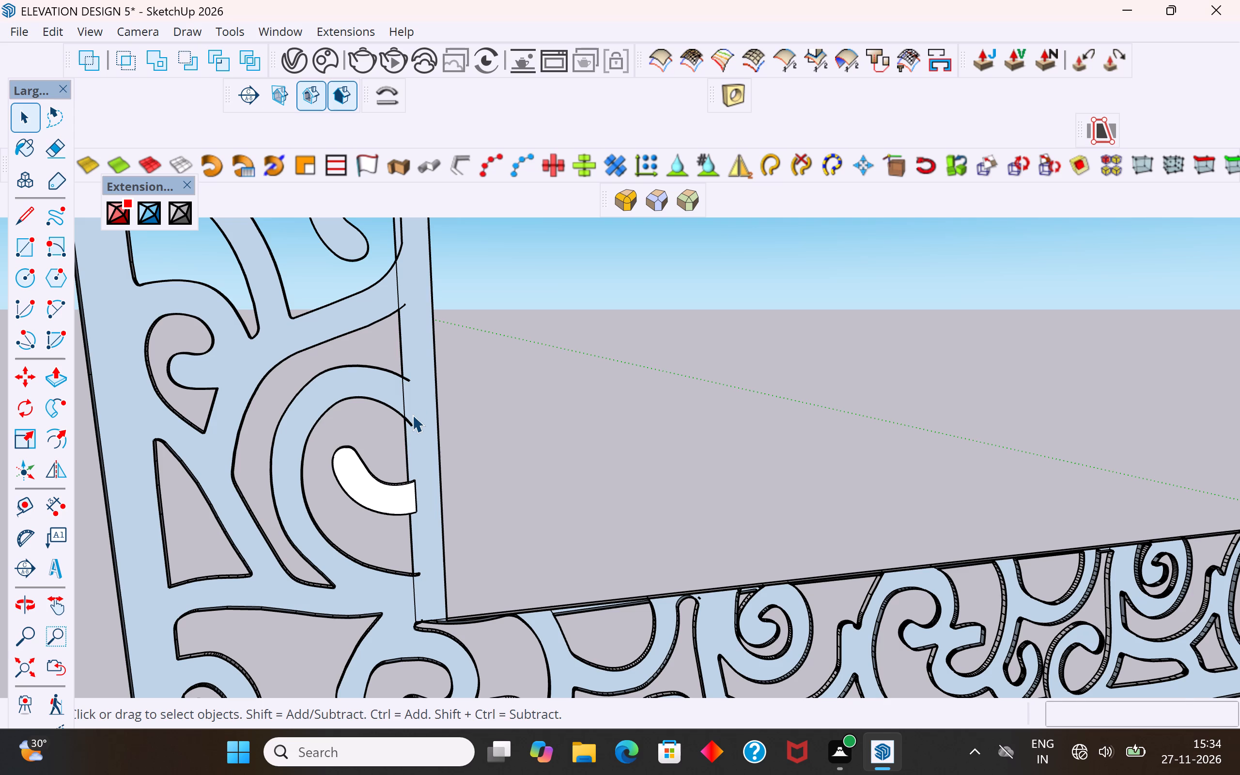
Inspect the junction of the hook-shaped scroll with the border strip at an angle, and review the whole frame.
scroll(403, 425, up, 8)
middle_drag(415, 432, 643, 421)
middle_drag(417, 402, 412, 405)
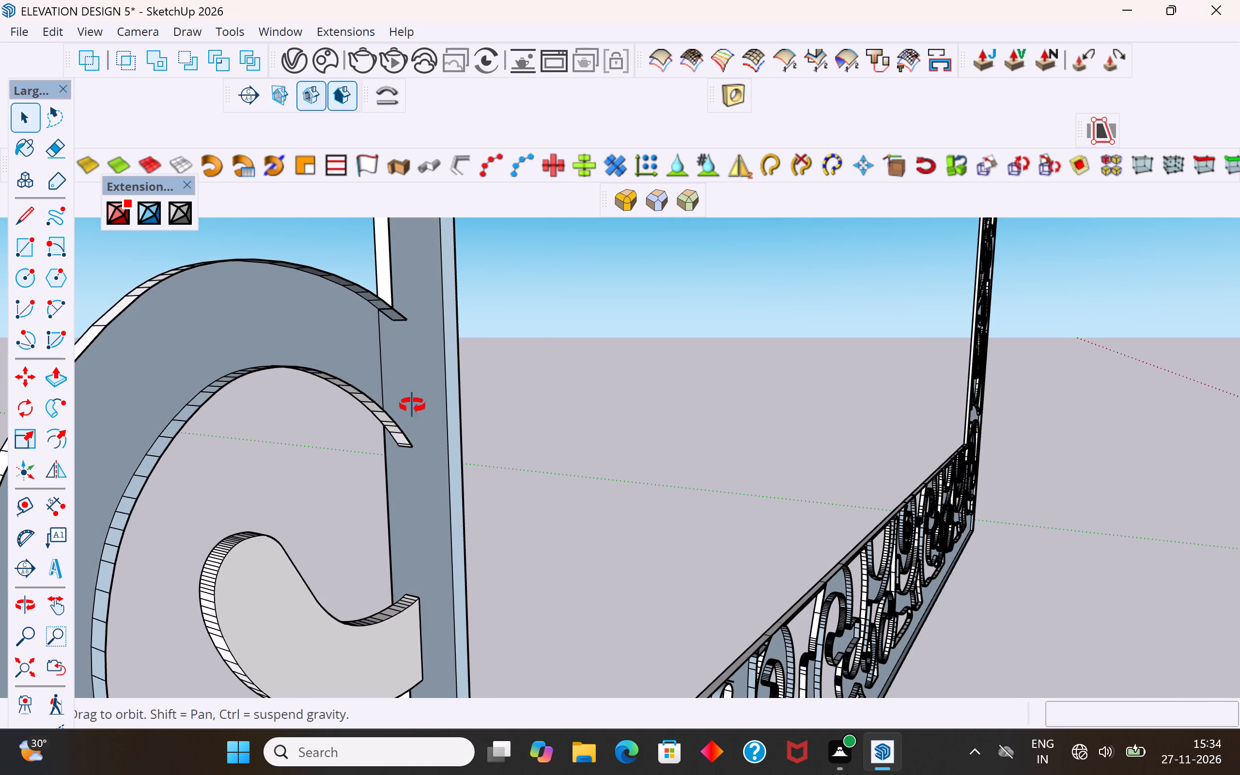
middle_drag(412, 405, 187, 574)
scroll(203, 570, down, 15)
middle_drag(534, 366, 579, 303)
middle_drag(354, 295, 455, 255)
scroll(372, 308, up, 4)
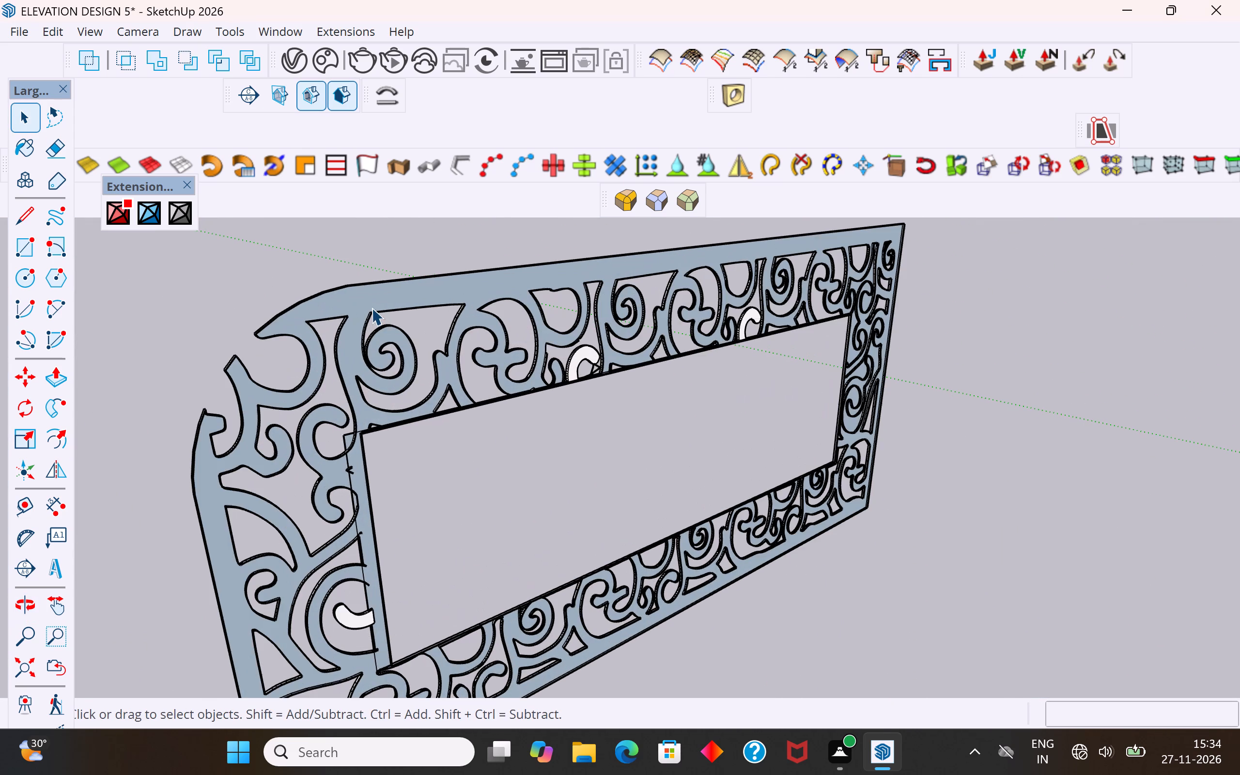
Copy the frame's large patterned face about 3/4" with Move, using its bottom outer corner as the reference.
click(371, 304)
middle_drag(388, 325, 489, 264)
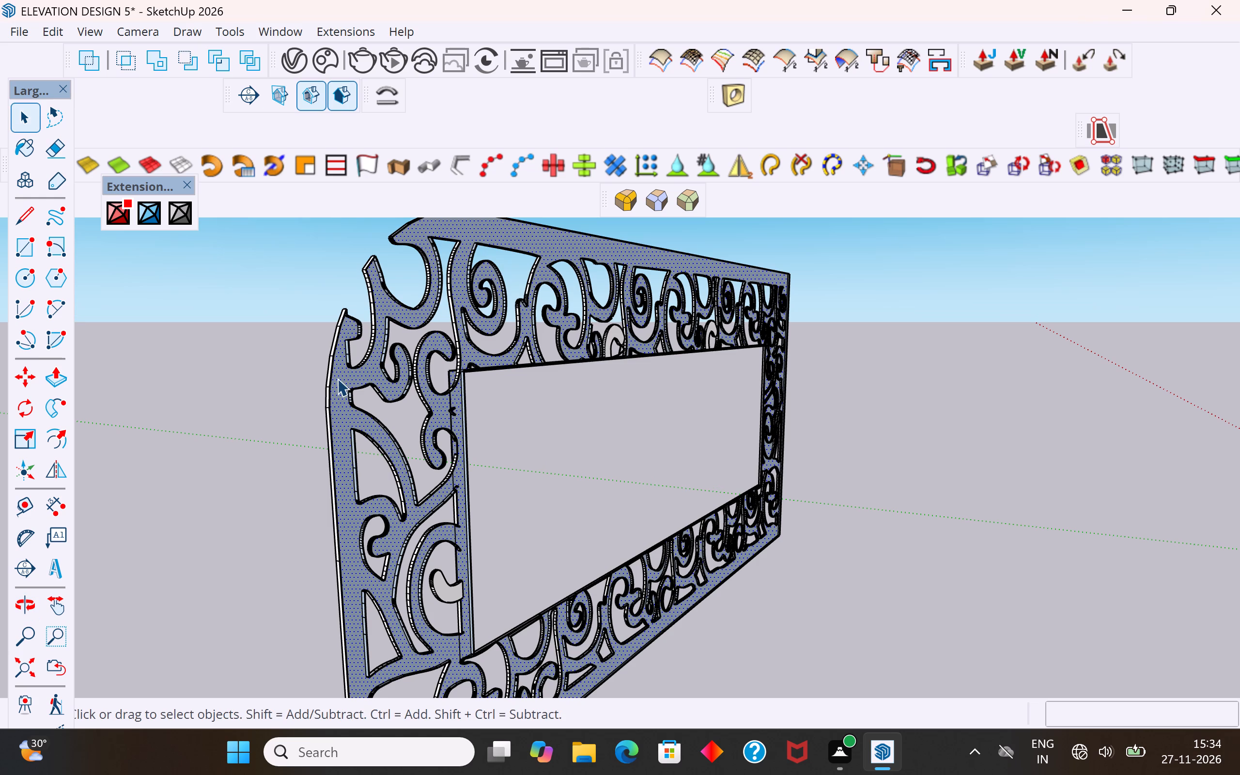
key(m)
scroll(383, 301, down, 5)
scroll(370, 699, up, 4)
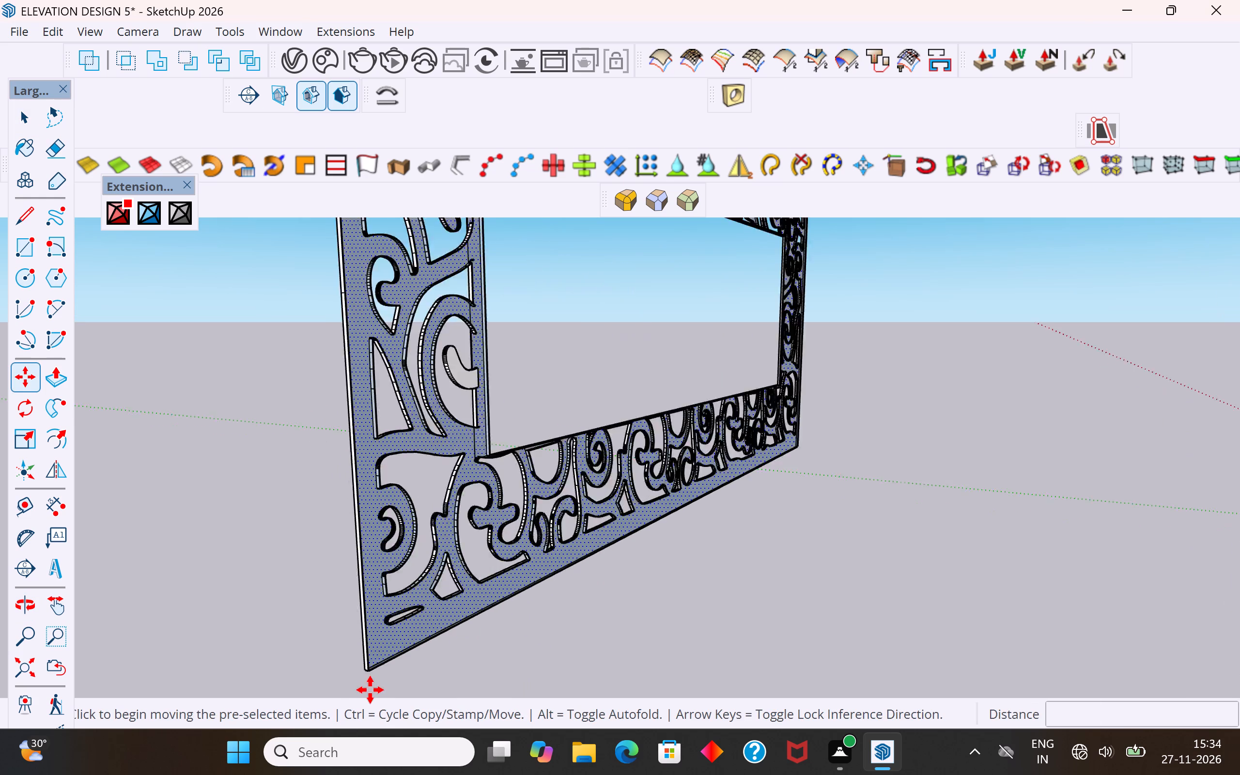
scroll(370, 690, up, 5)
scroll(366, 665, down, 4)
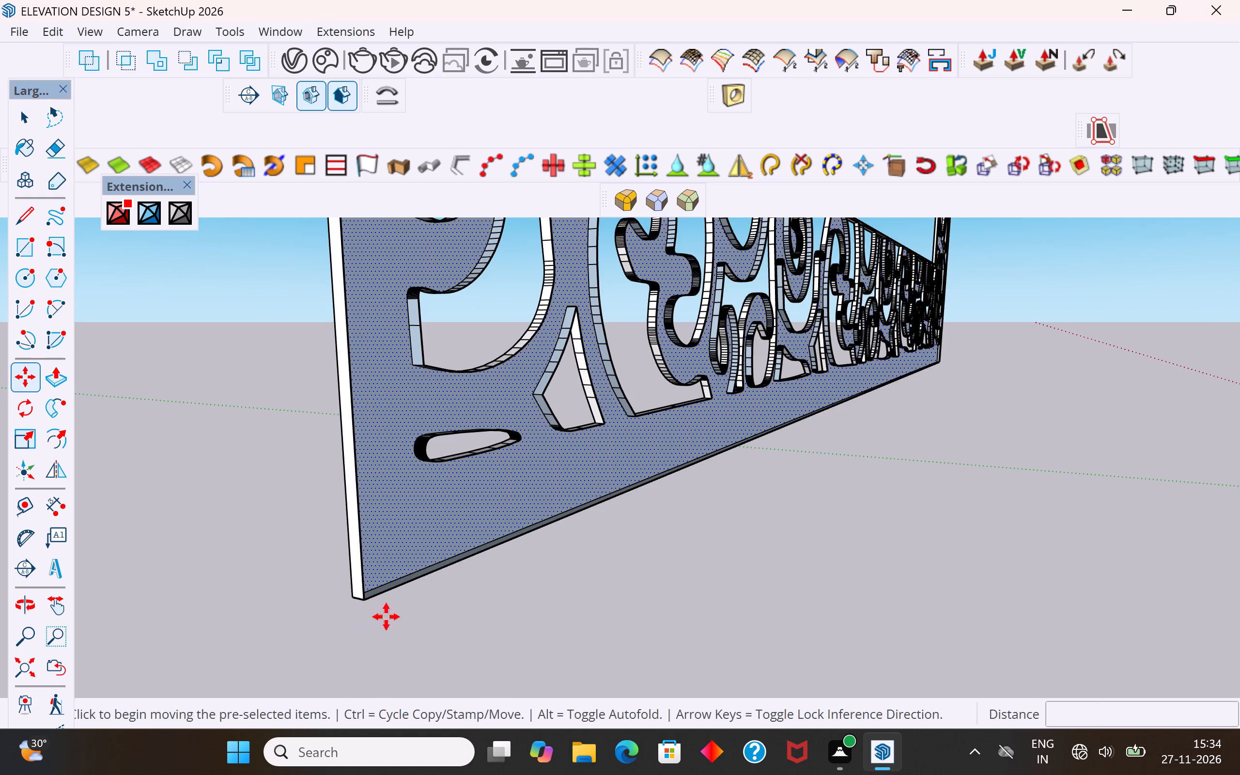
middle_drag(413, 611, 296, 627)
scroll(296, 627, up, 1)
scroll(717, 549, down, 4)
scroll(607, 542, up, 4)
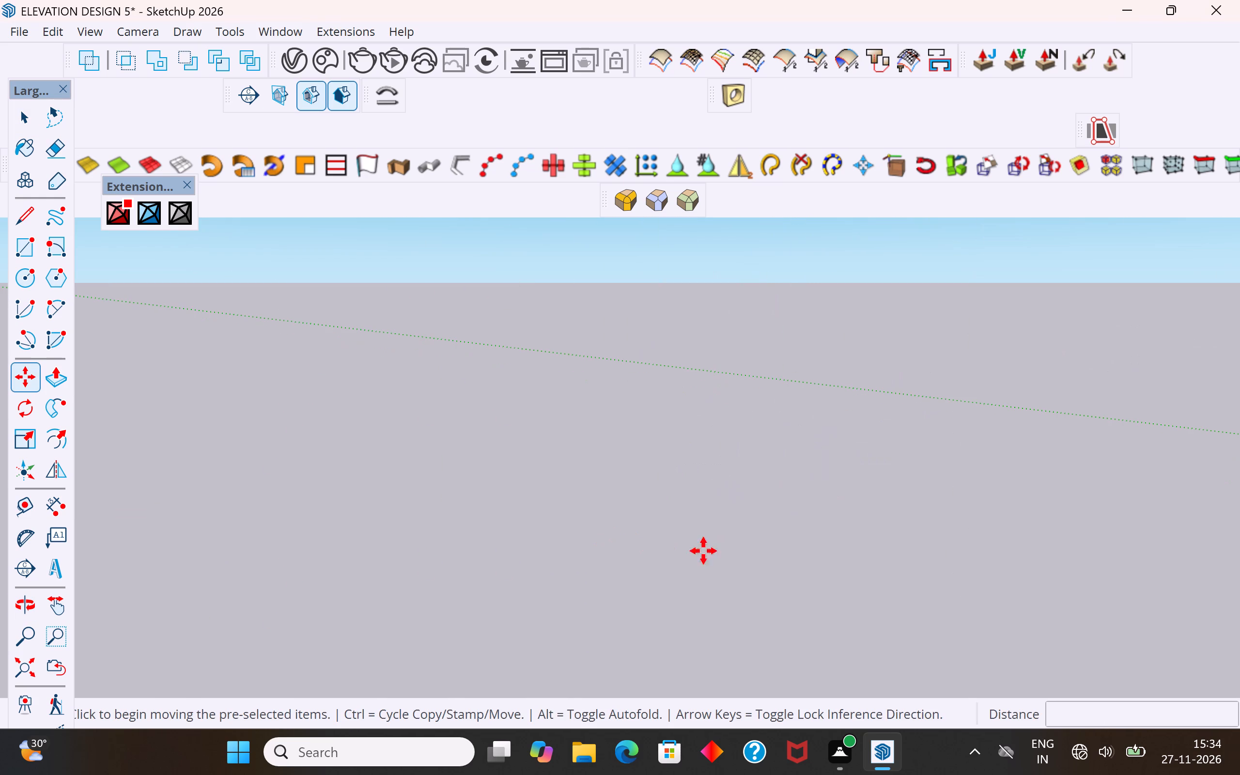
scroll(586, 567, down, 4)
scroll(659, 586, up, 3)
scroll(456, 533, up, 3)
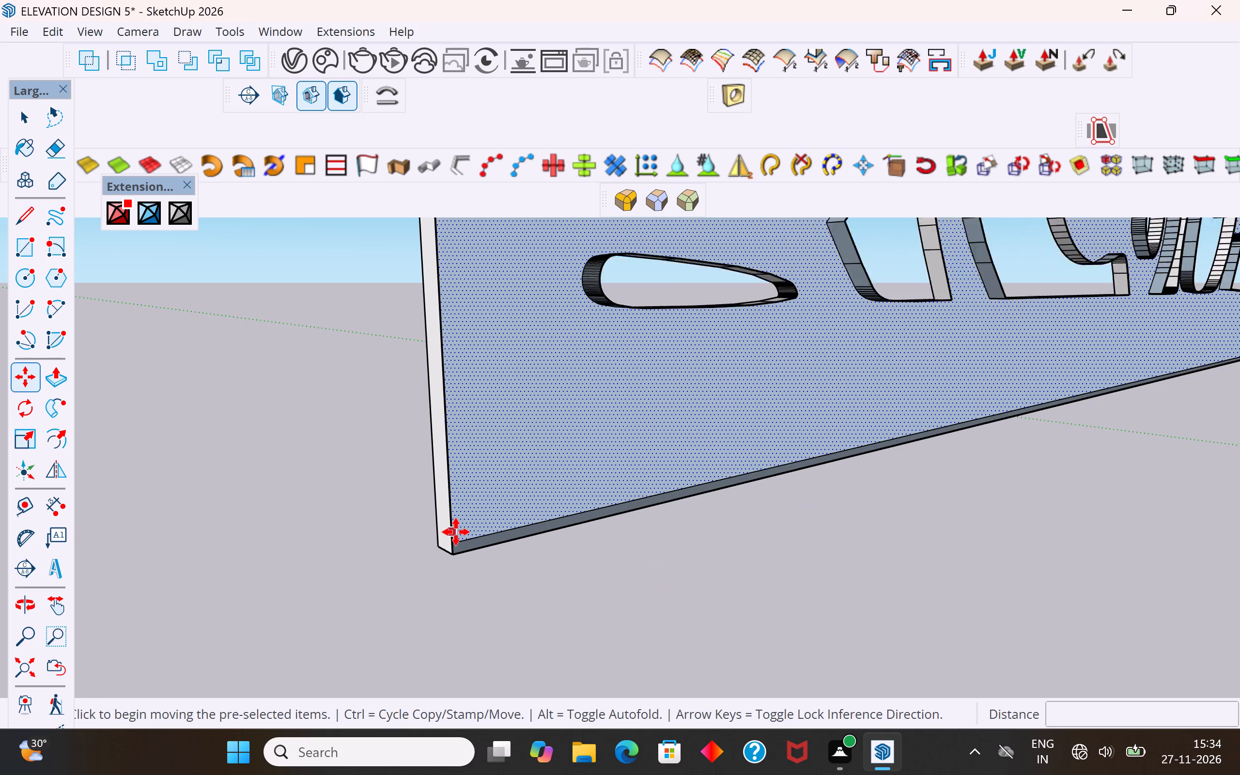
scroll(456, 532, up, 2)
middle_drag(505, 542, 384, 525)
key(m)
scroll(383, 521, up, 9)
ctrl+click(368, 510)
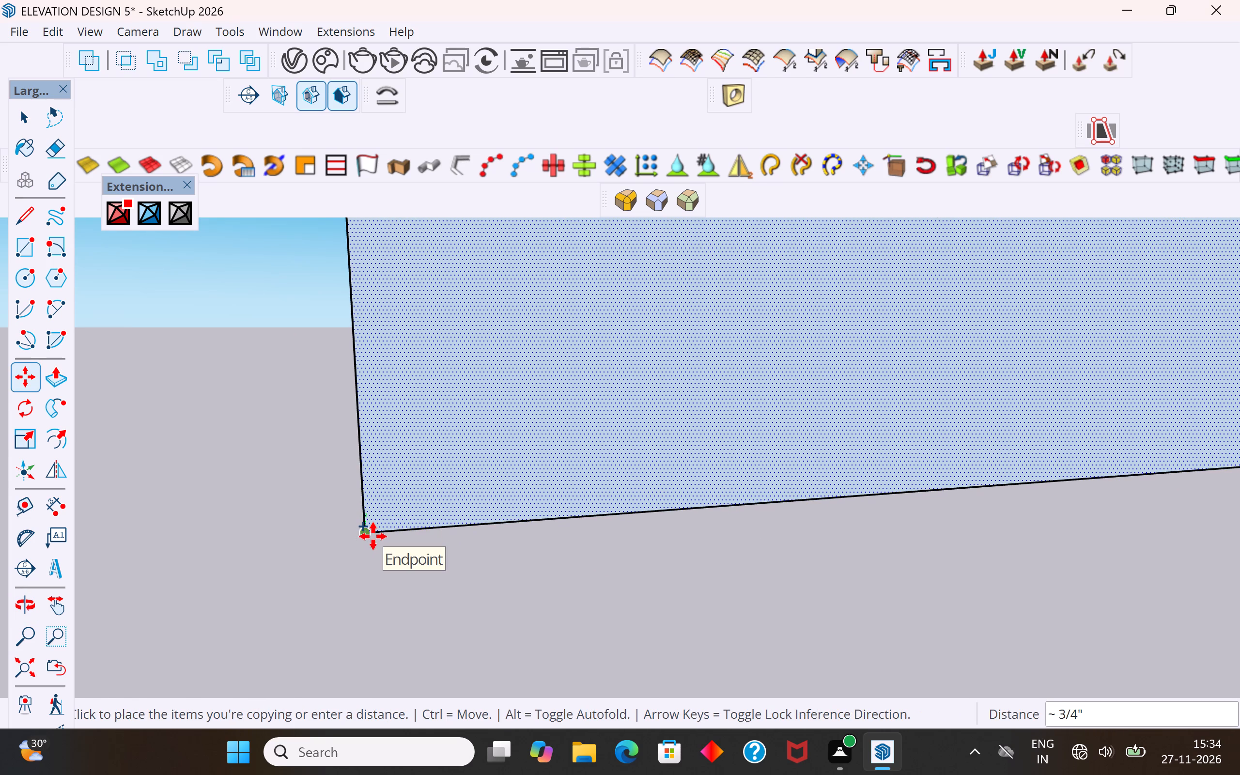
click(373, 536)
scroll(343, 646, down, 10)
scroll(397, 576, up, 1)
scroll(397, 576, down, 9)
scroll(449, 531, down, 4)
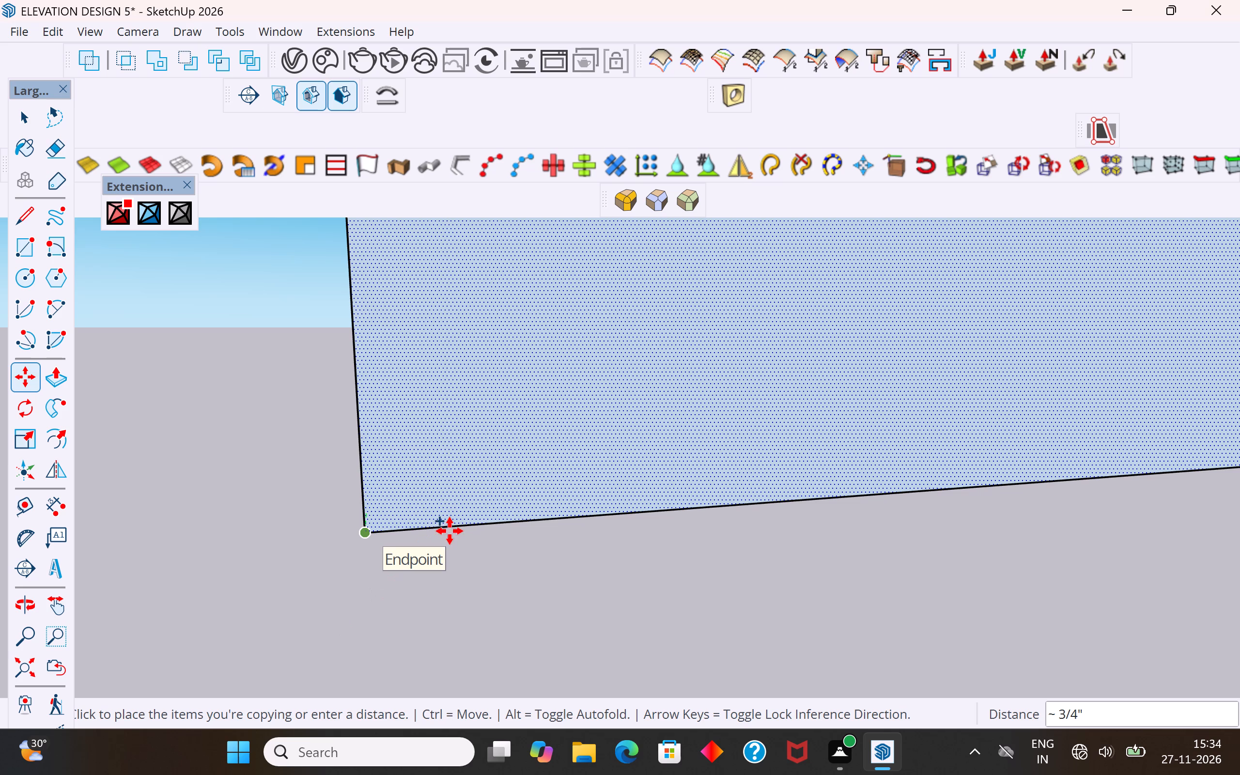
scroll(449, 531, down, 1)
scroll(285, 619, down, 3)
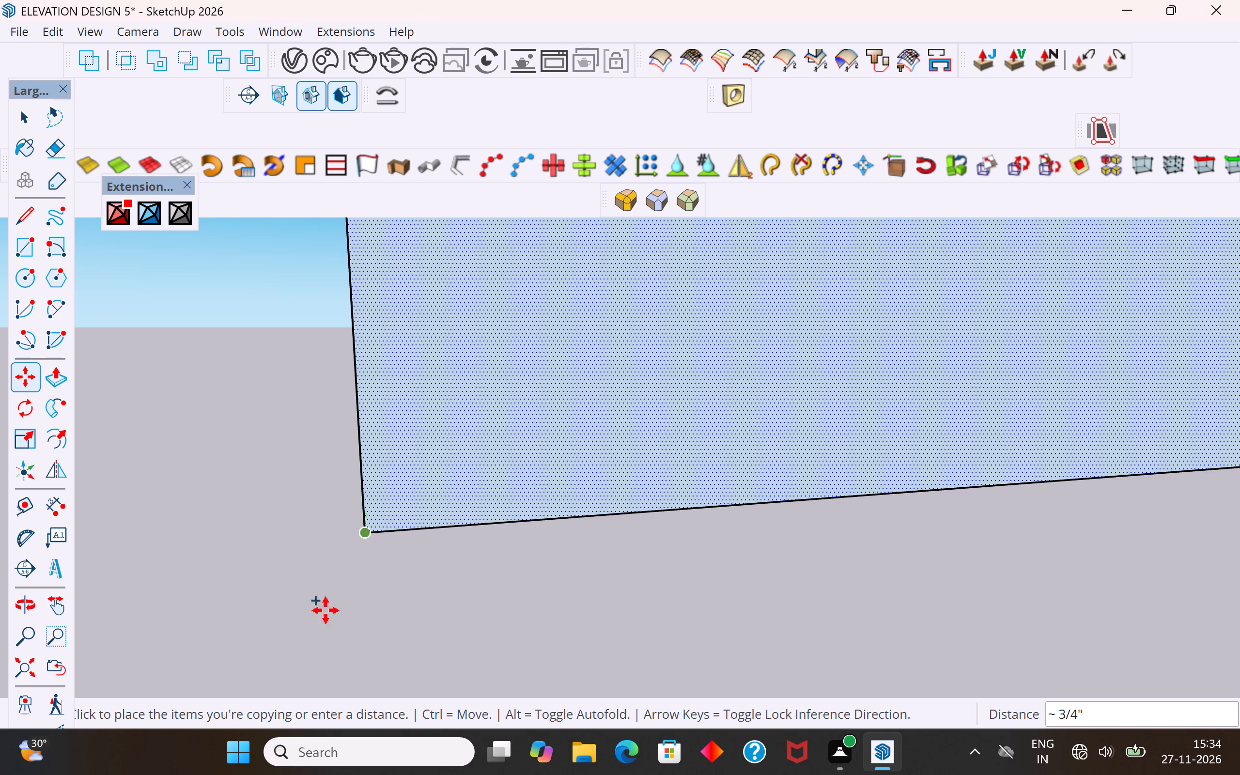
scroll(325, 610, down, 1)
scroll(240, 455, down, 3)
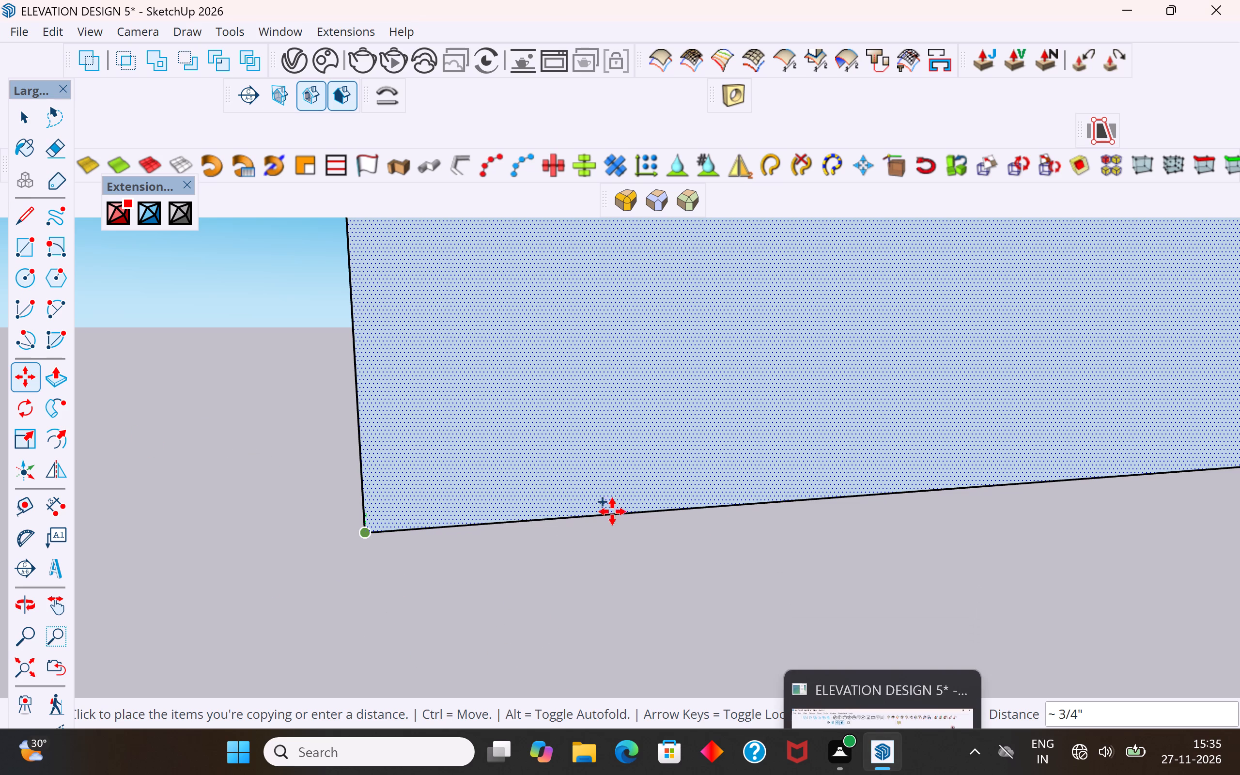
View the whole frame at an angle after the copy and clear the selection.
scroll(620, 509, down, 3)
scroll(232, 446, down, 1)
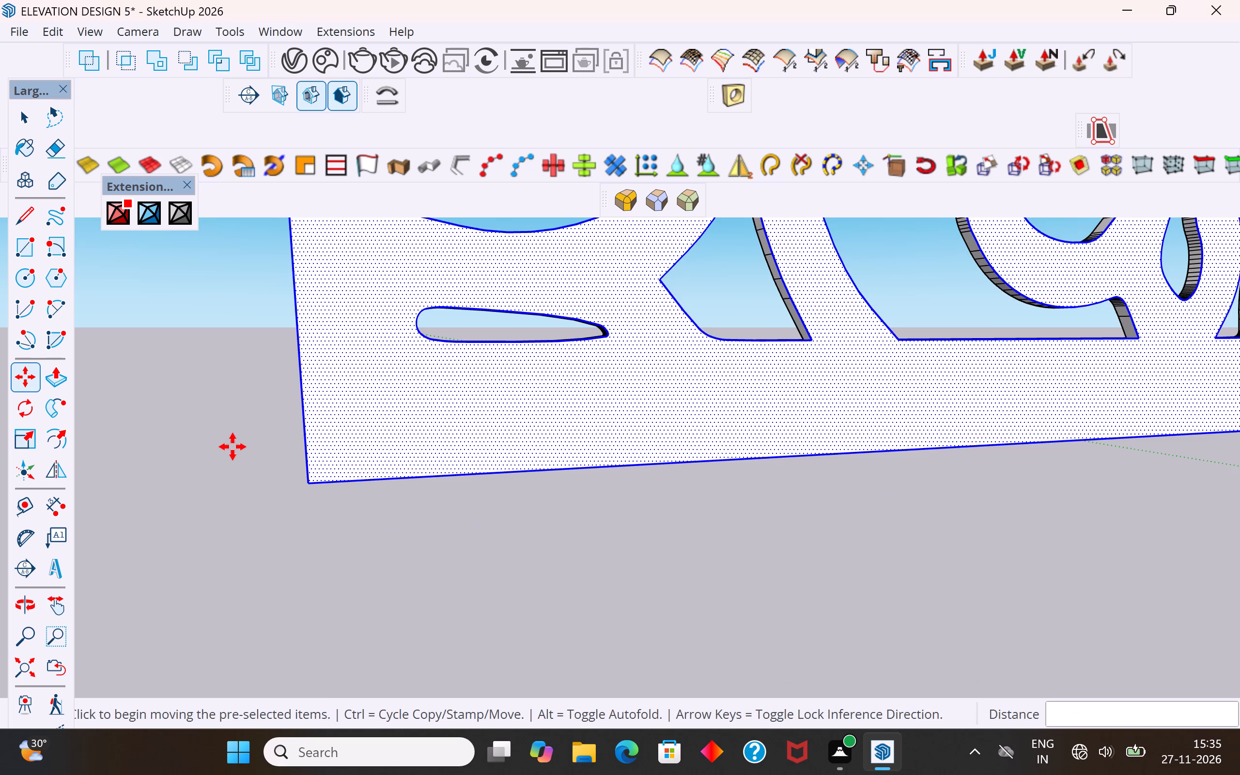
scroll(511, 488, down, 5)
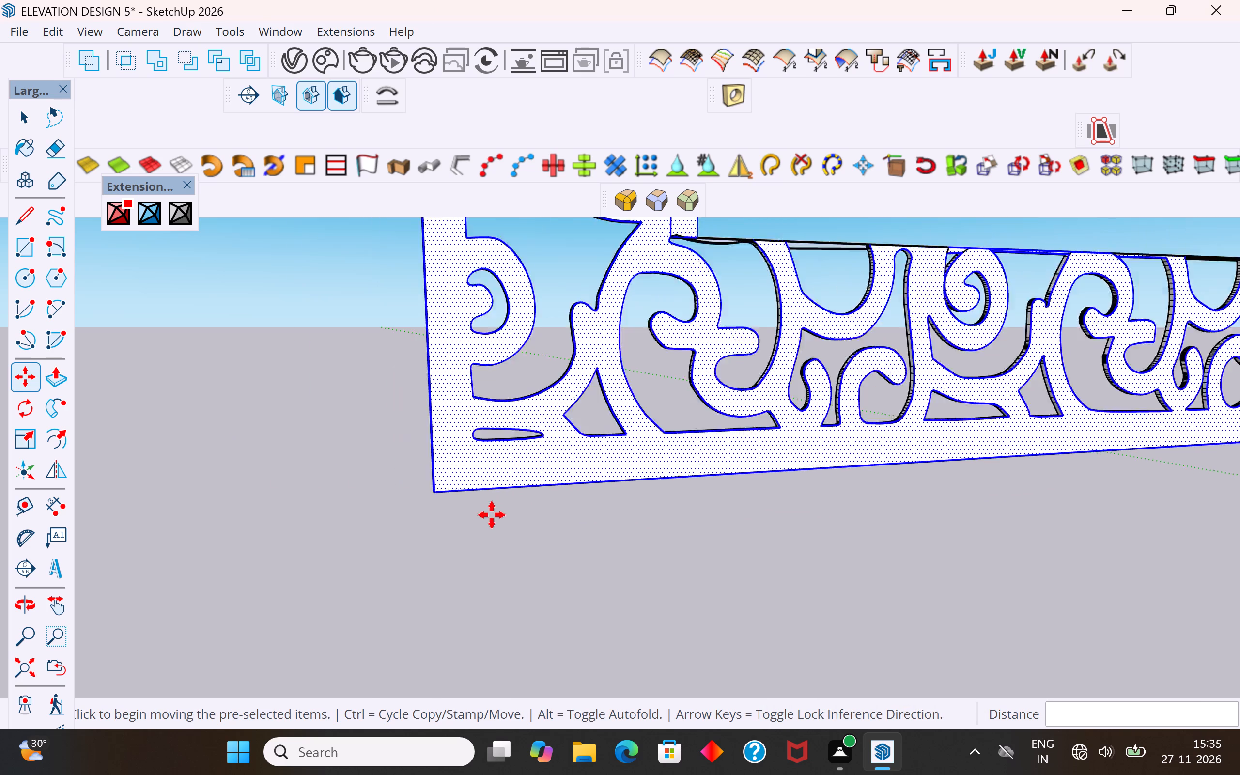
scroll(492, 515, down, 1)
scroll(423, 573, down, 12)
middle_drag(491, 576, 598, 543)
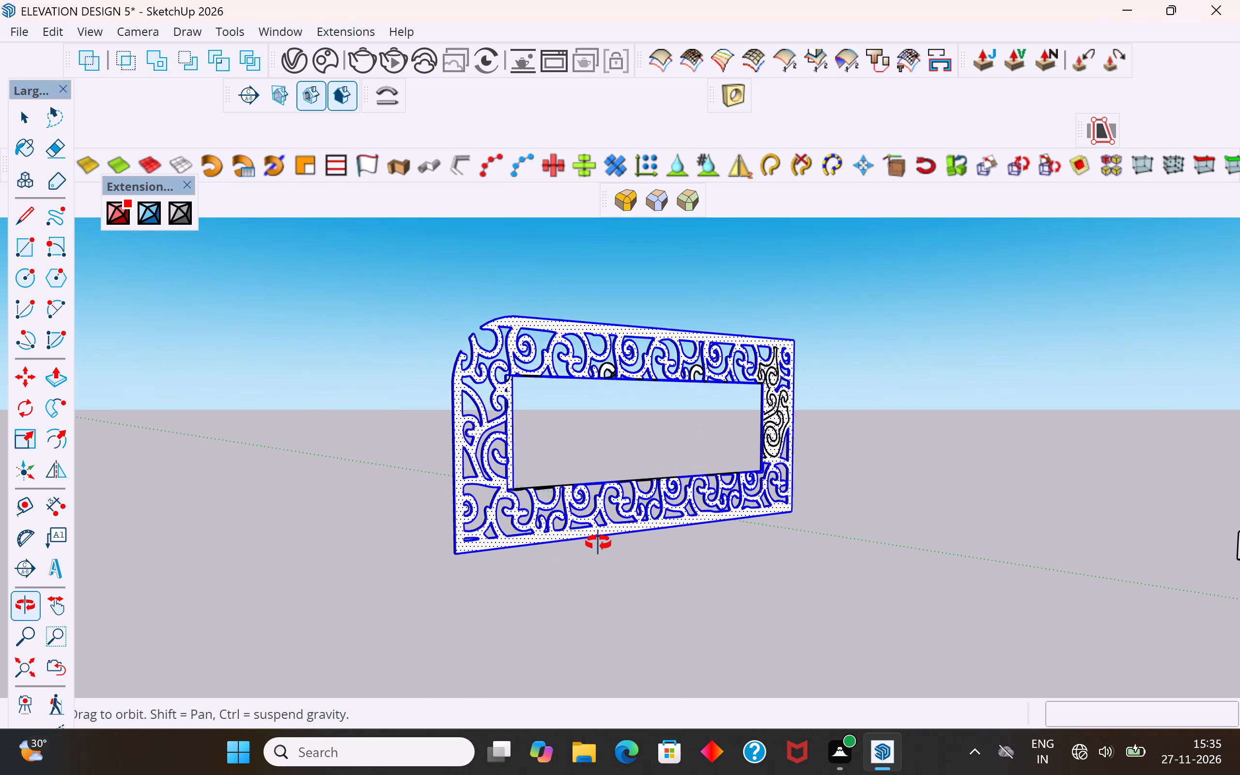
middle_drag(598, 543, 597, 543)
click(20, 127)
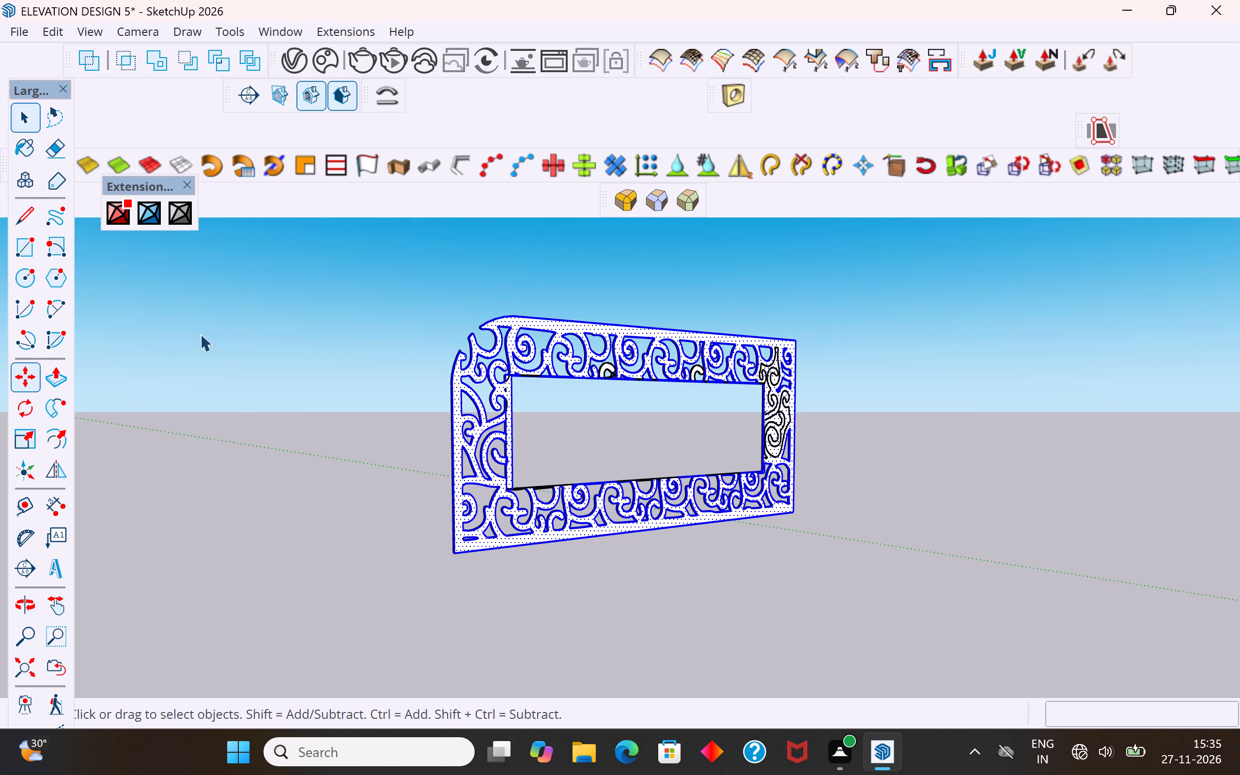
click(206, 356)
Delete the stray edges where the lower band's large curved opening meets the central opening's border strip, near the corner.
scroll(514, 494, up, 15)
scroll(518, 490, down, 4)
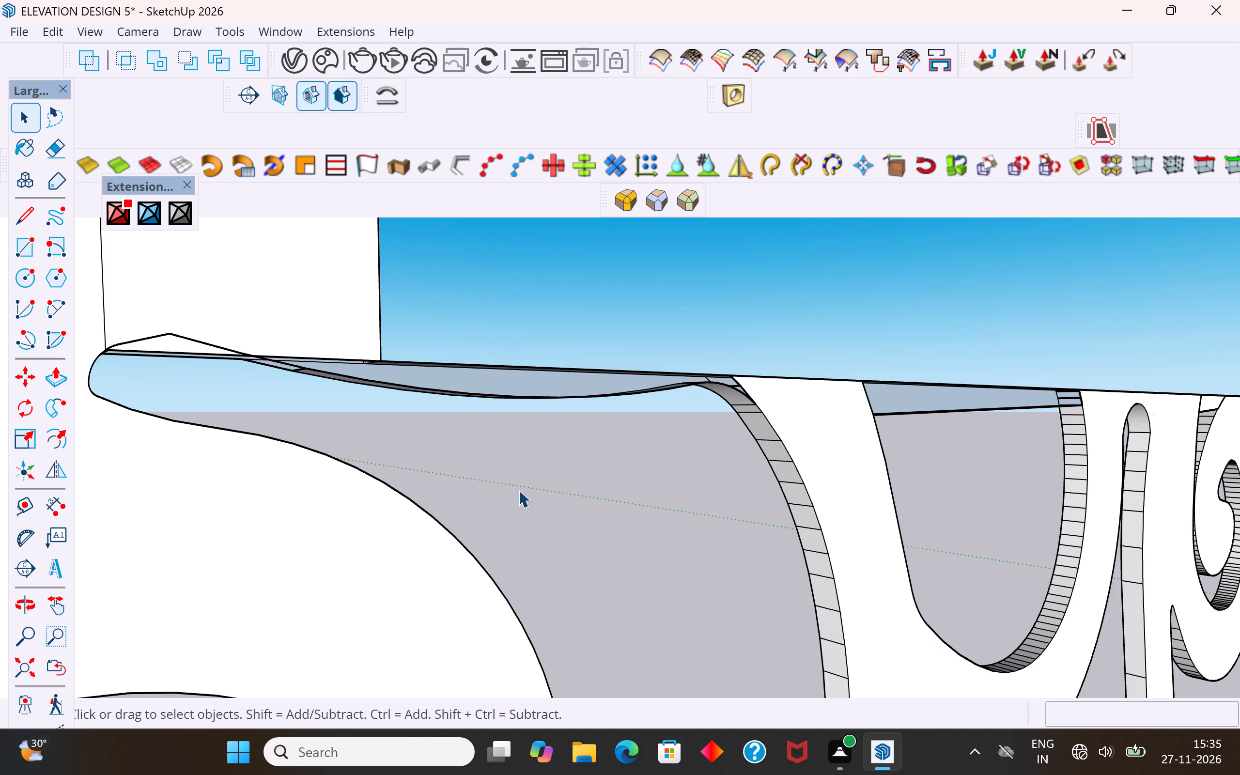
middle_drag(455, 432, 830, 501)
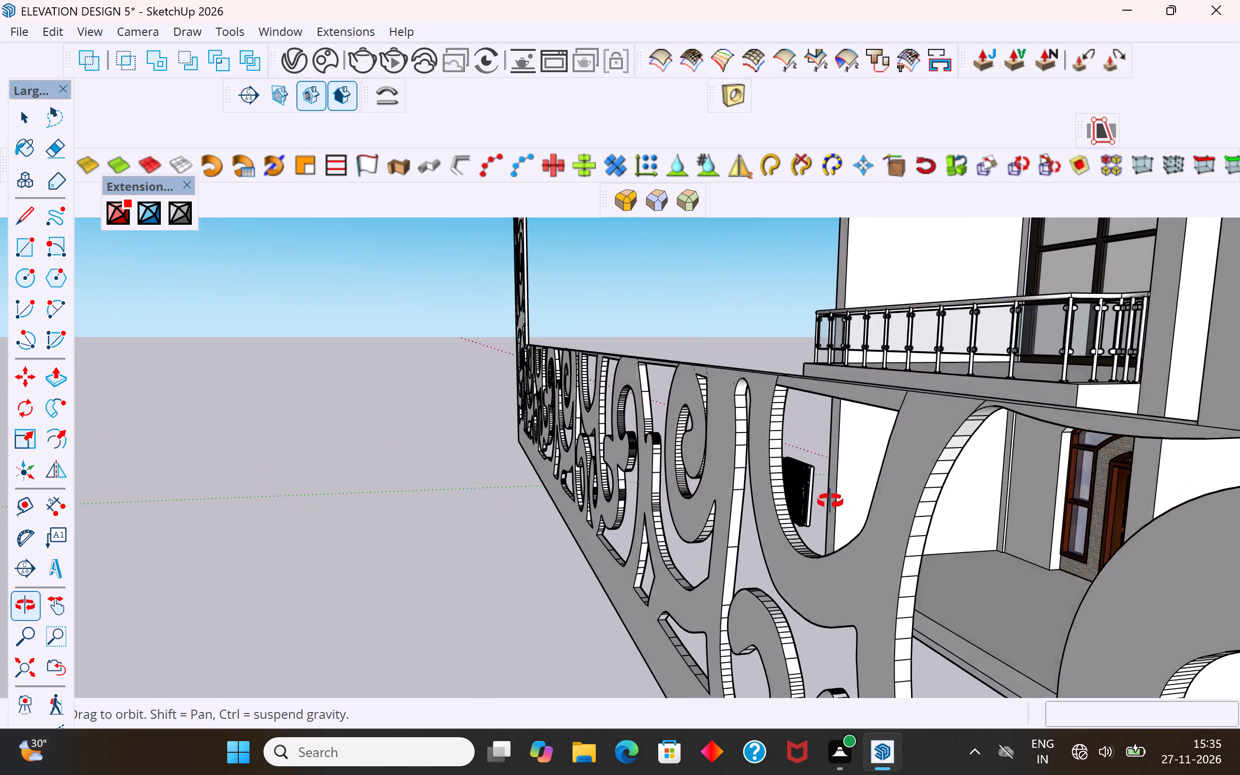
middle_drag(830, 501, 838, 511)
scroll(643, 440, down, 2)
middle_drag(732, 531, 934, 547)
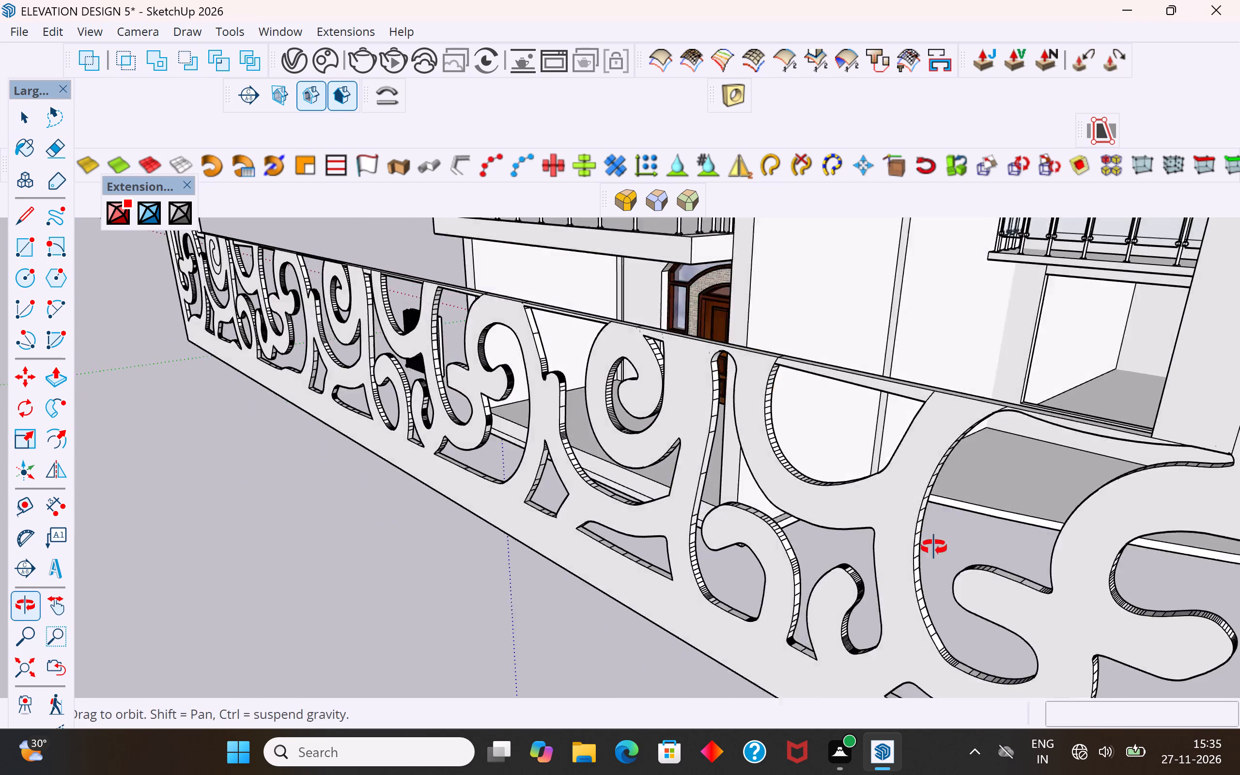
middle_drag(934, 547, 956, 543)
scroll(1168, 375, up, 13)
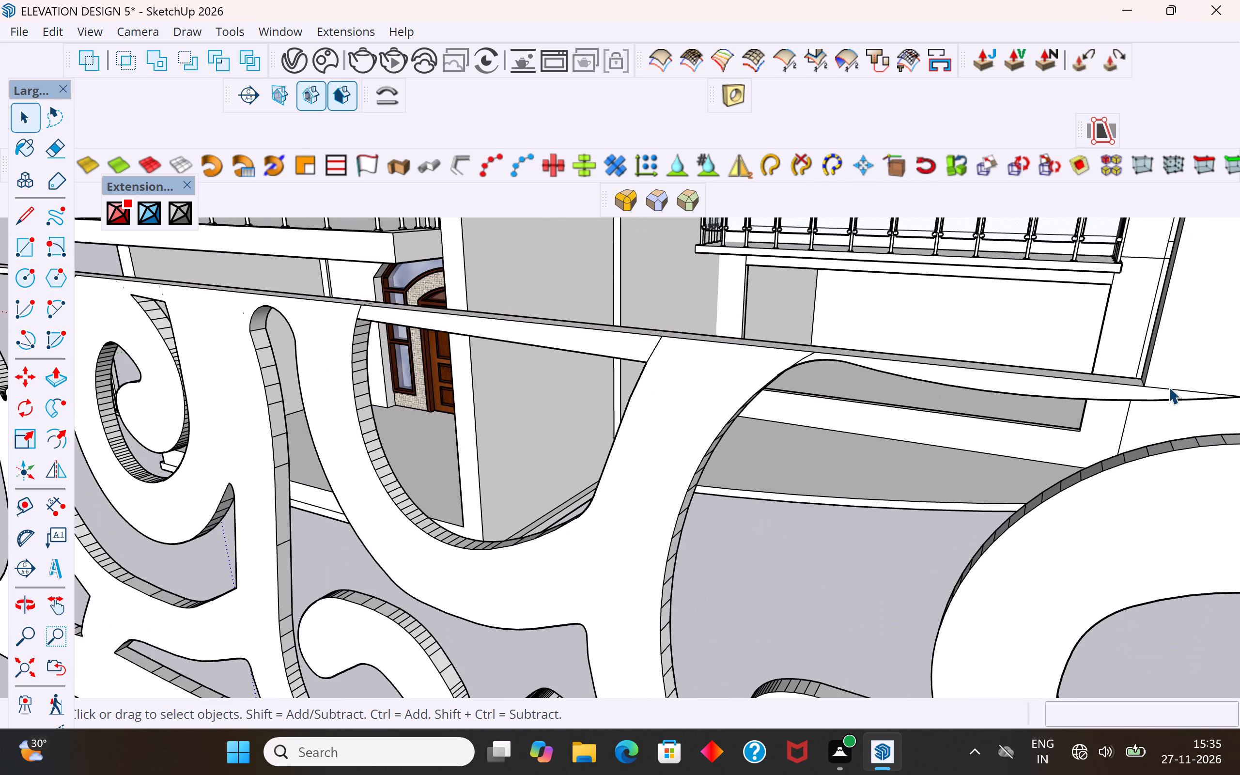
click(1168, 387)
key(Delete)
scroll(810, 353, up, 5)
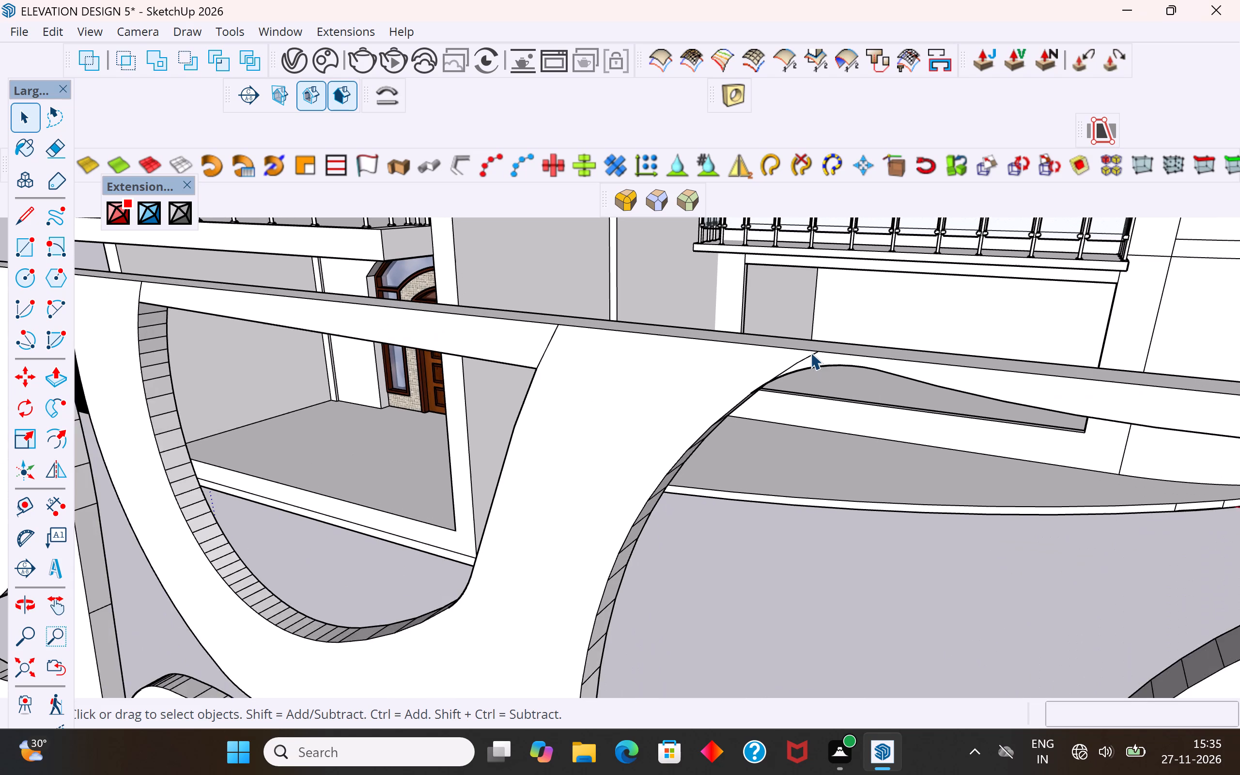
scroll(810, 352, up, 5)
click(809, 355)
key(Delete)
click(789, 366)
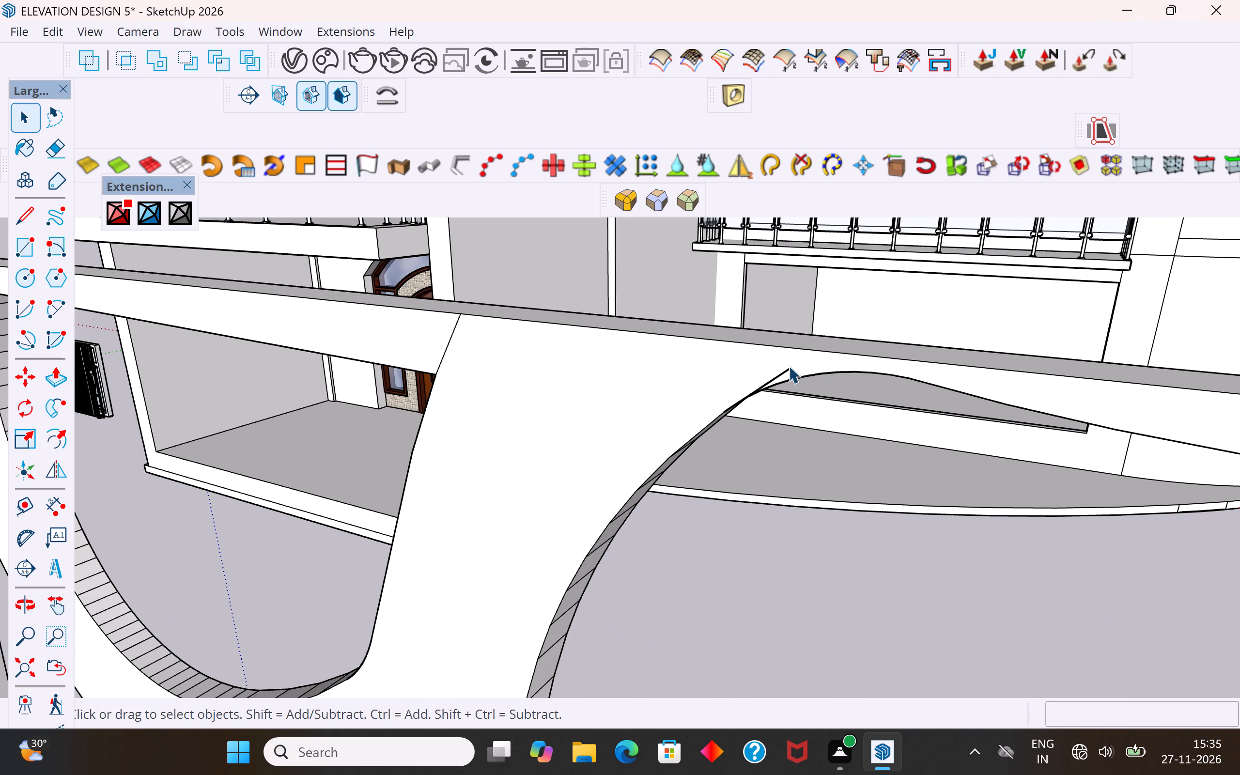
key(Delete)
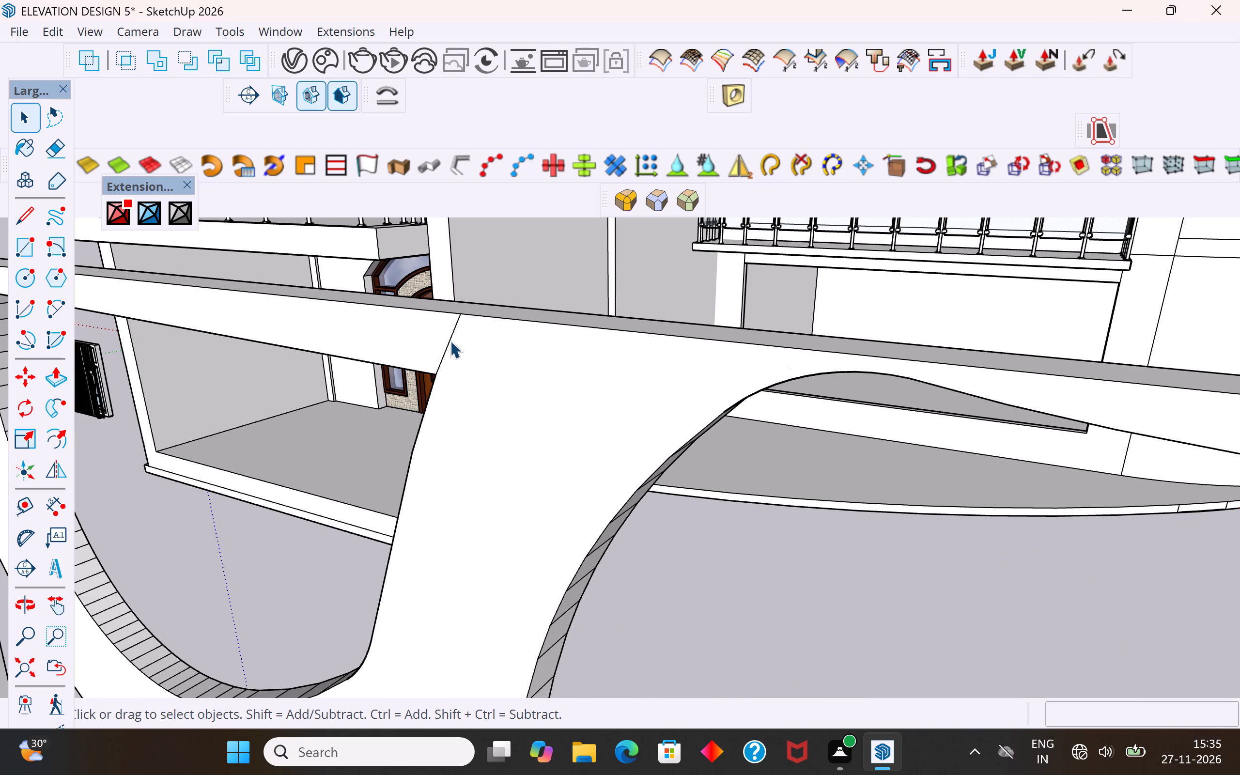
Delete the leftover short edges crossing the border strip at both ends of the adjacent U-shaped opening, including their small remnants.
click(450, 341)
key(Delete)
scroll(507, 408, down, 6)
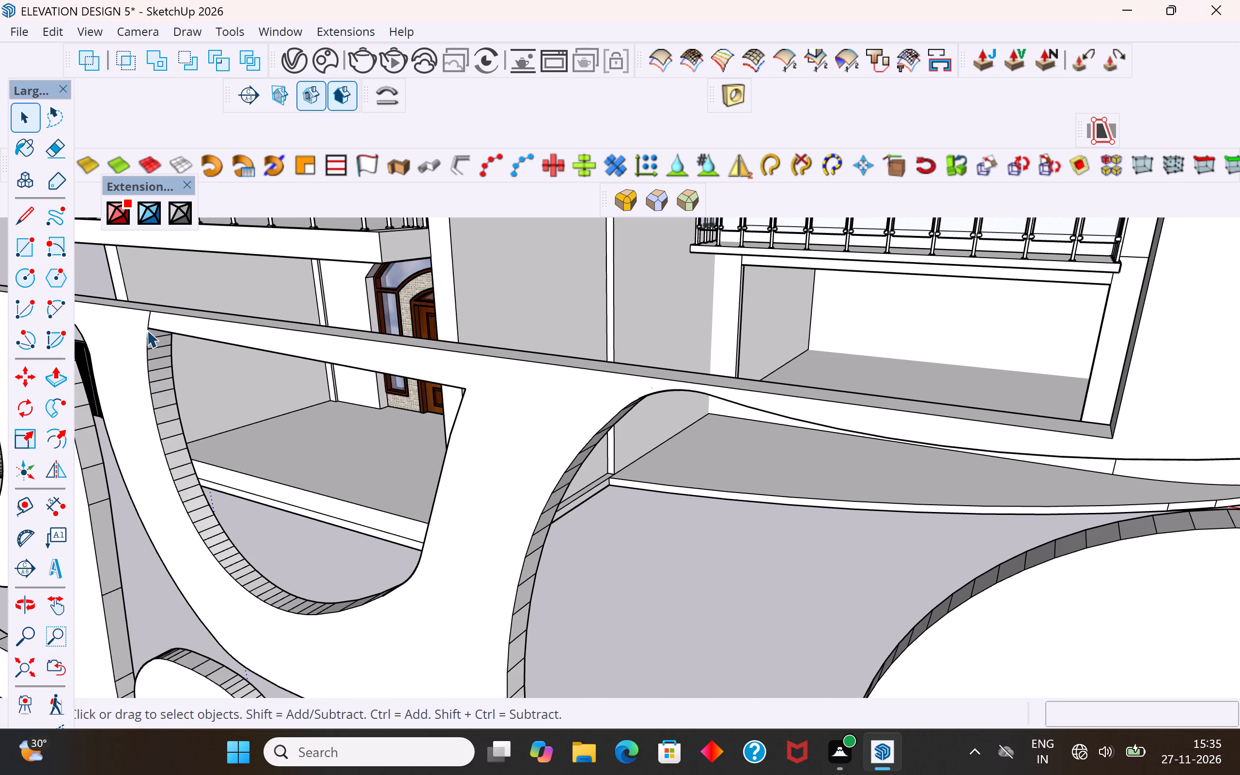
click(147, 317)
key(Delete)
scroll(148, 311, up, 20)
scroll(148, 311, up, 3)
click(150, 324)
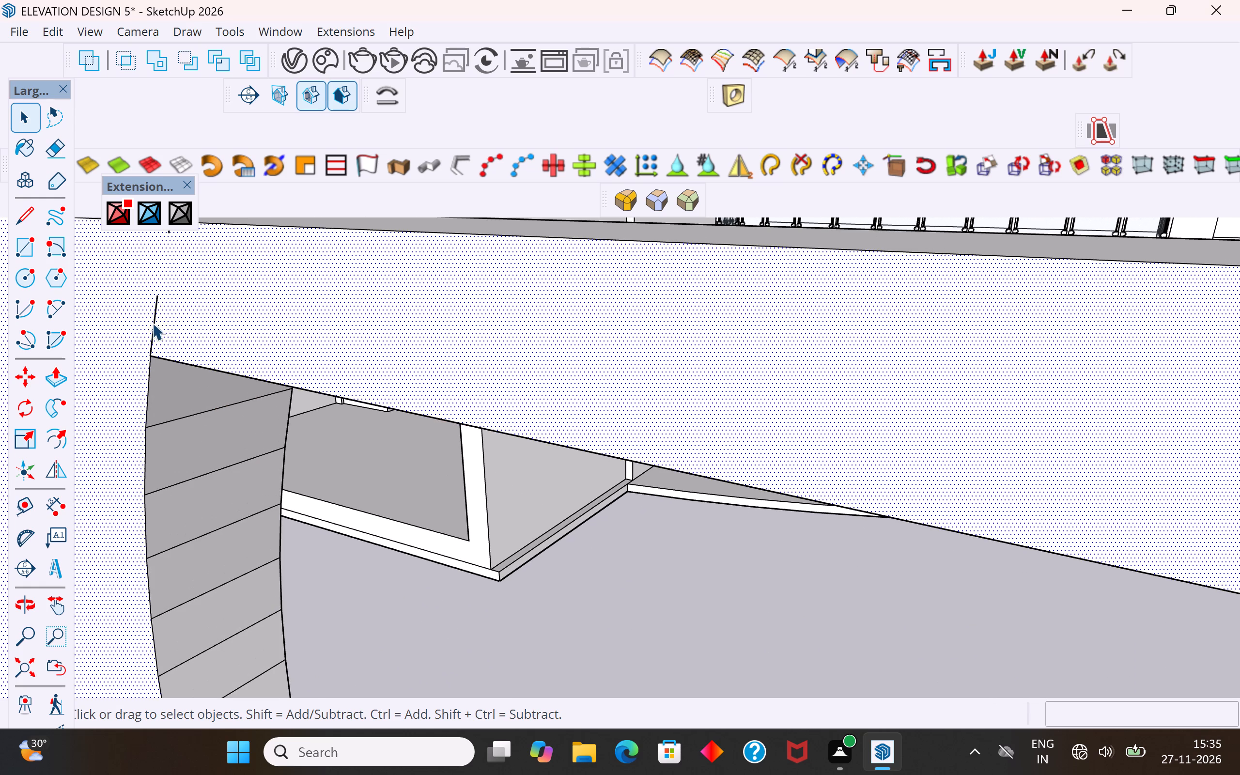
click(154, 311)
key(Delete)
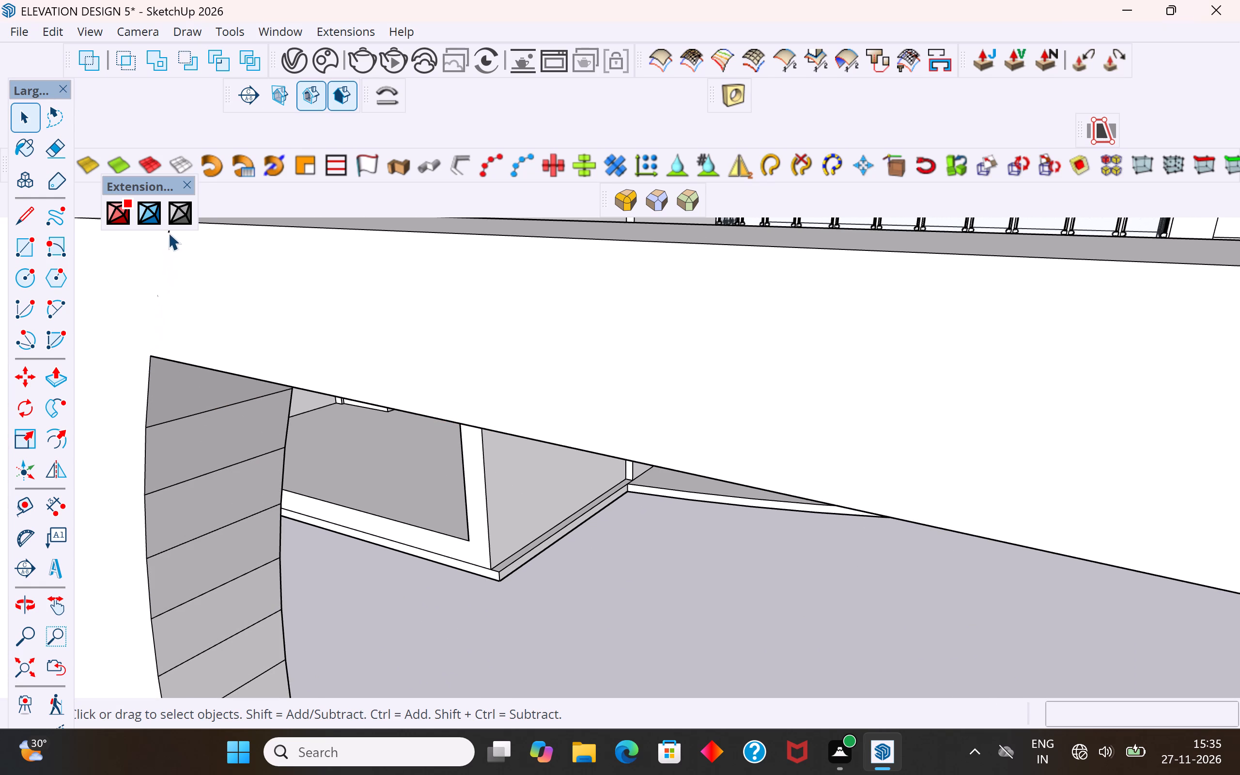
scroll(195, 392, down, 6)
scroll(176, 301, up, 4)
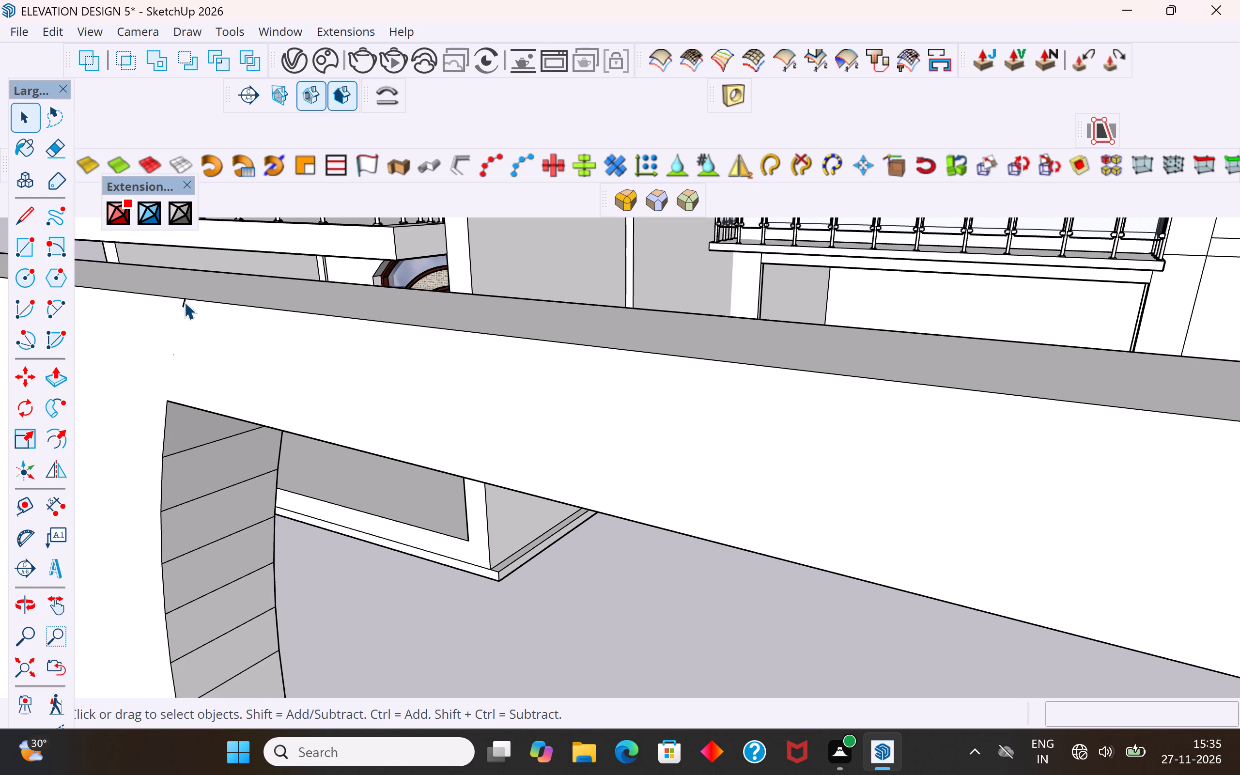
click(184, 302)
click(184, 303)
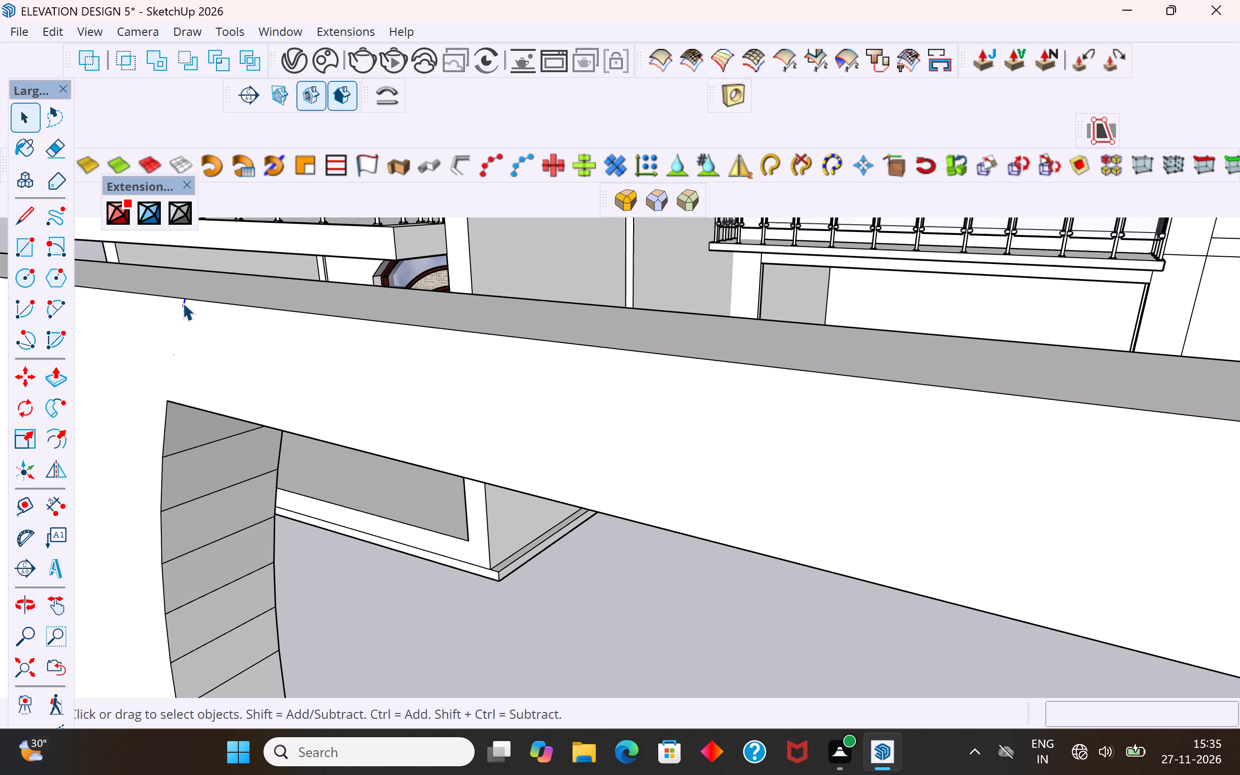
click(183, 303)
key(Delete)
On the frame's other side, close the border strip with a line about 11 13/16" across the U-shaped opening and delete the face filling the opening.
middle_drag(600, 469, 0, 465)
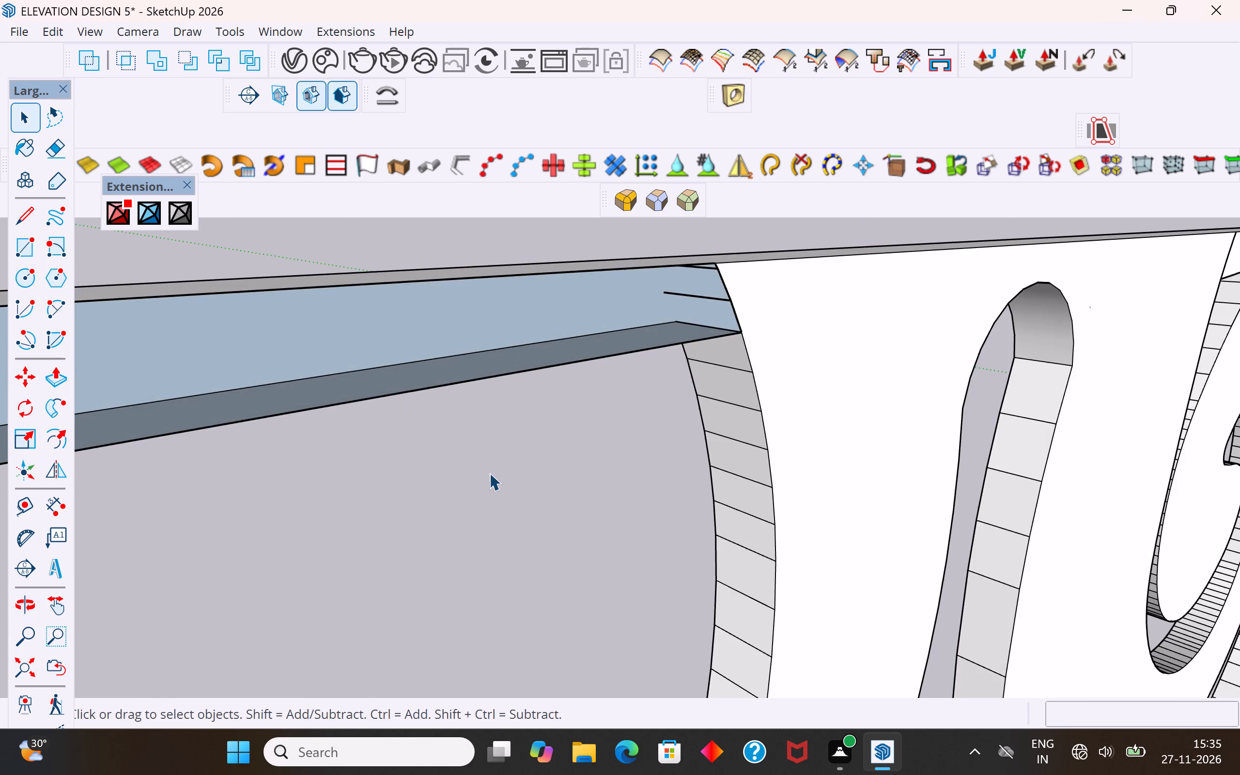
scroll(489, 473, down, 6)
scroll(456, 483, up, 17)
middle_drag(453, 480, 456, 441)
scroll(456, 441, up, 1)
scroll(456, 441, down, 6)
scroll(456, 441, up, 8)
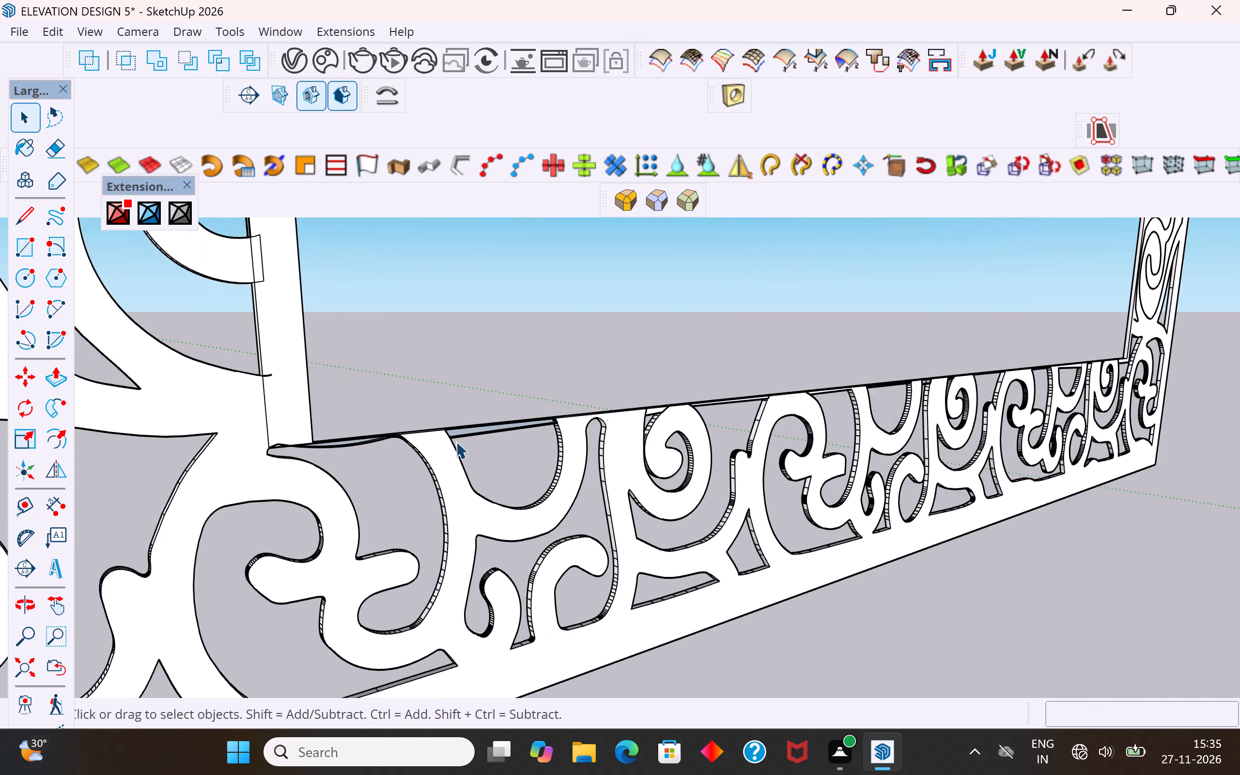
scroll(456, 441, up, 3)
scroll(456, 441, down, 2)
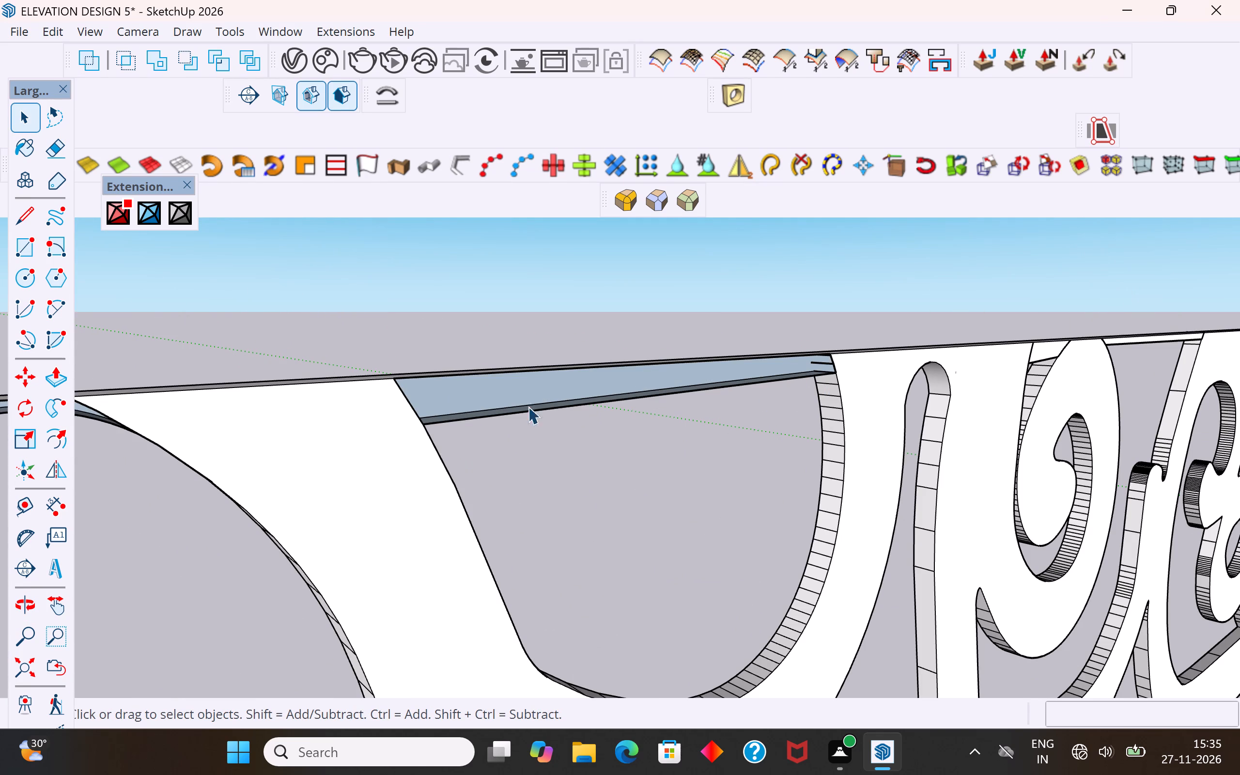
click(23, 215)
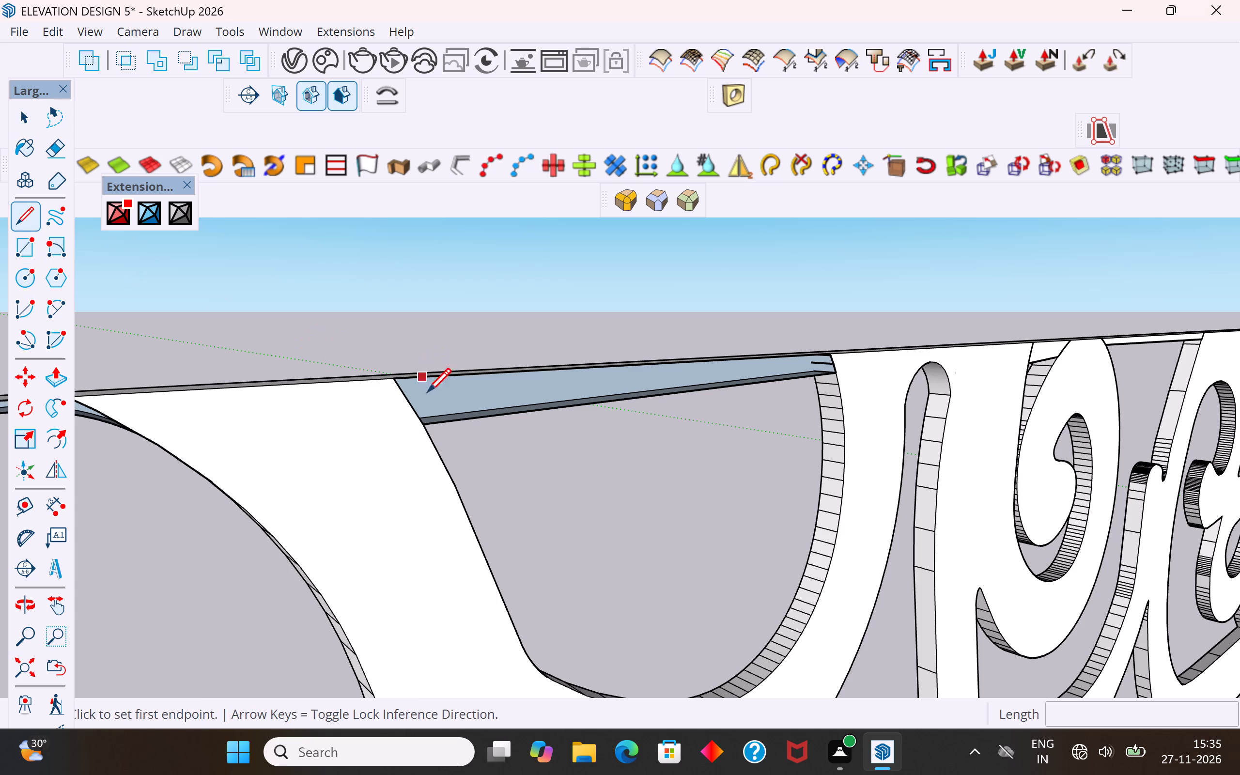
click(427, 428)
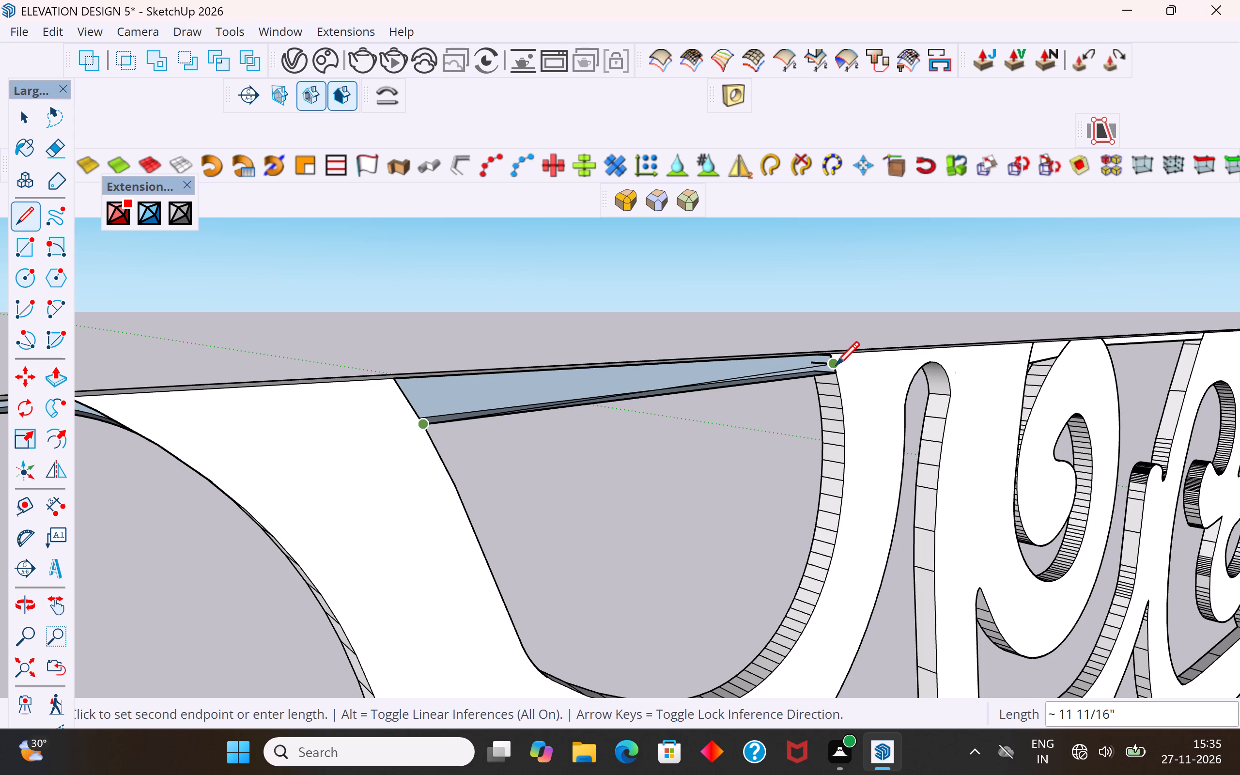
click(836, 373)
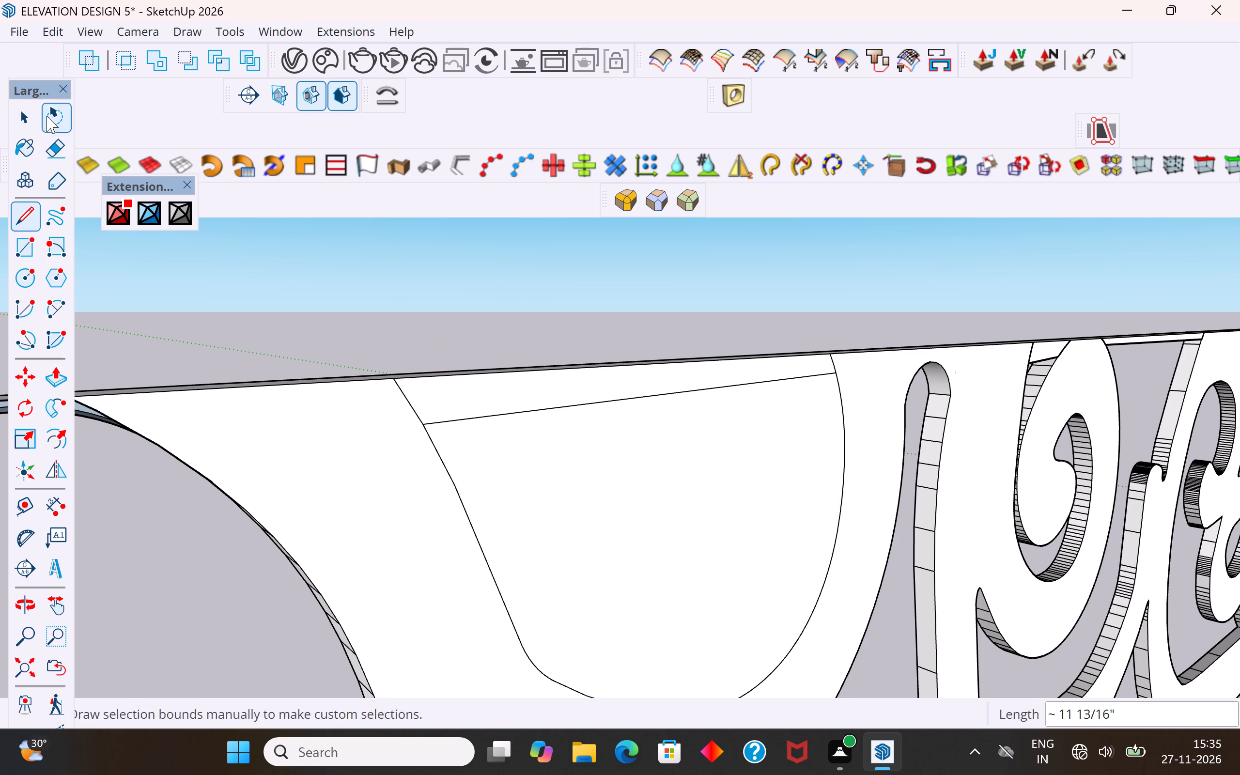
click(23, 121)
click(552, 438)
key(Delete)
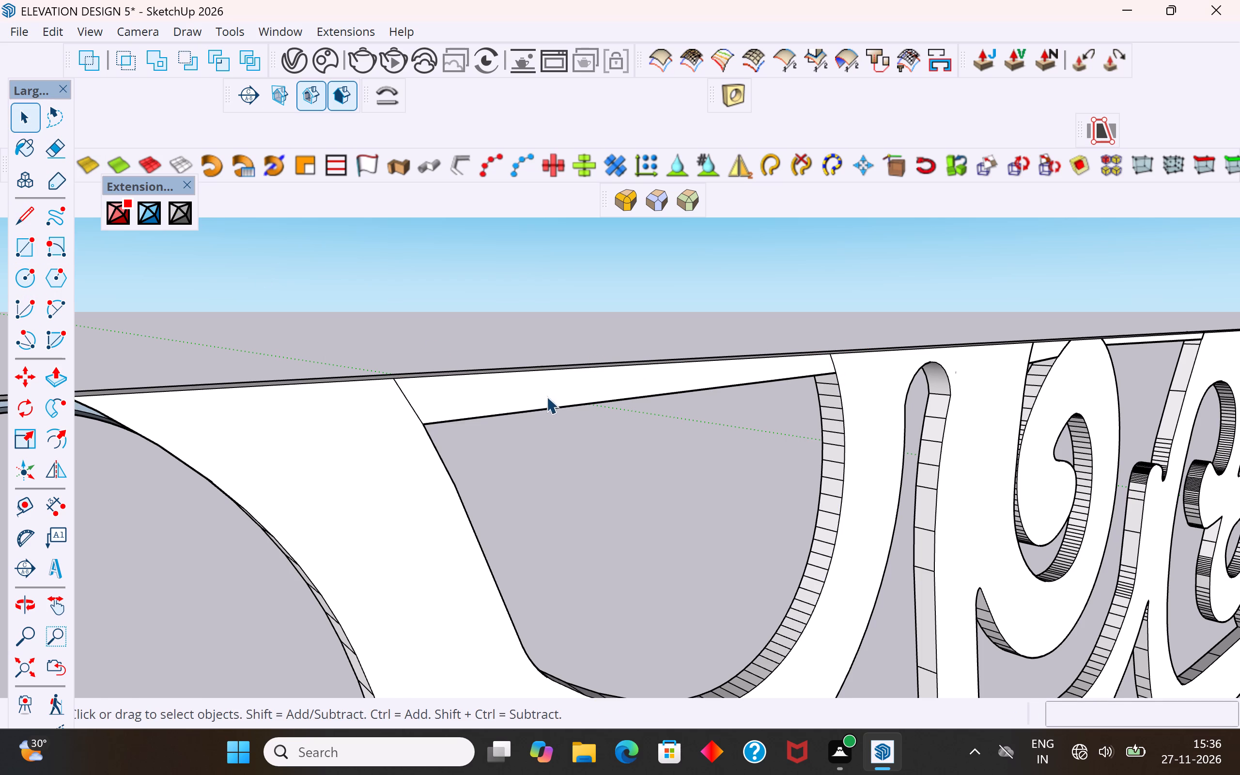
Delete the edges dividing the border strip from the scrollwork at both ends of that U-shaped opening.
click(408, 397)
key(Delete)
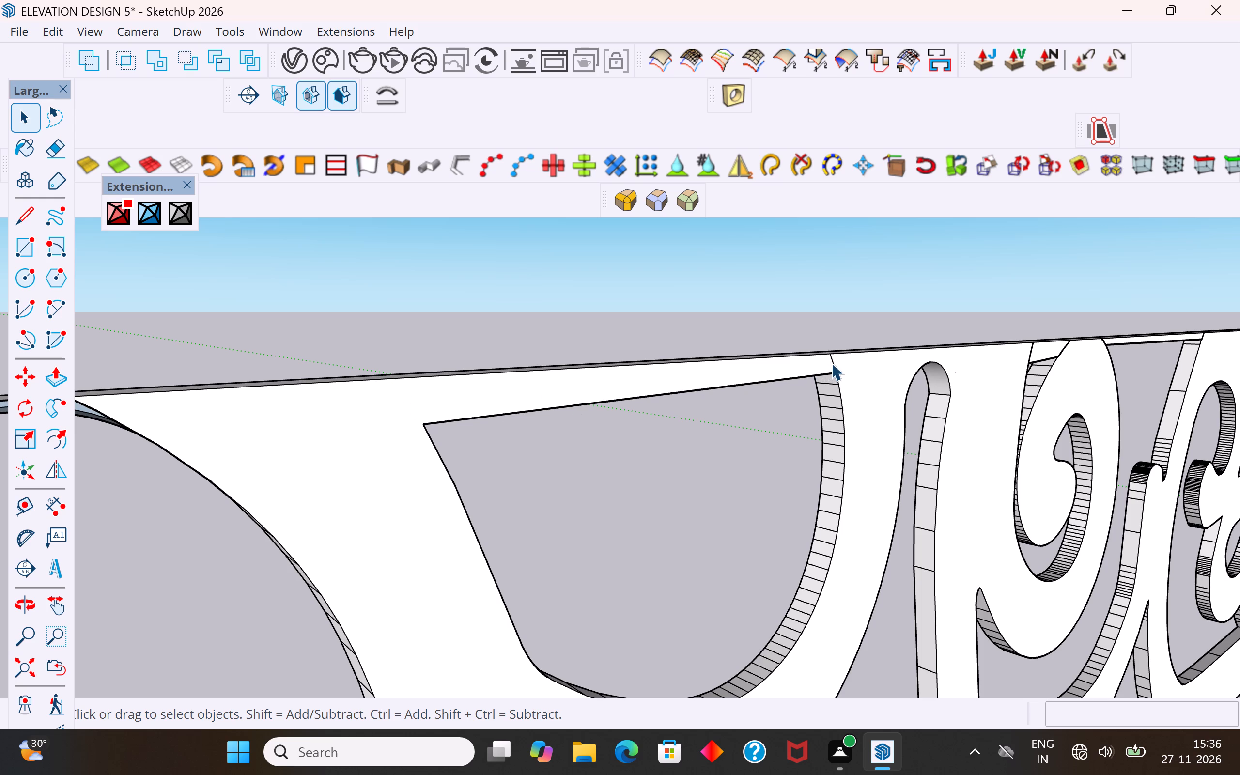
click(832, 362)
key(Delete)
click(706, 504)
Examine the whole frame from both sides, especially the scroll panel beside the central opening.
scroll(557, 491, down, 6)
middle_drag(612, 468, 515, 464)
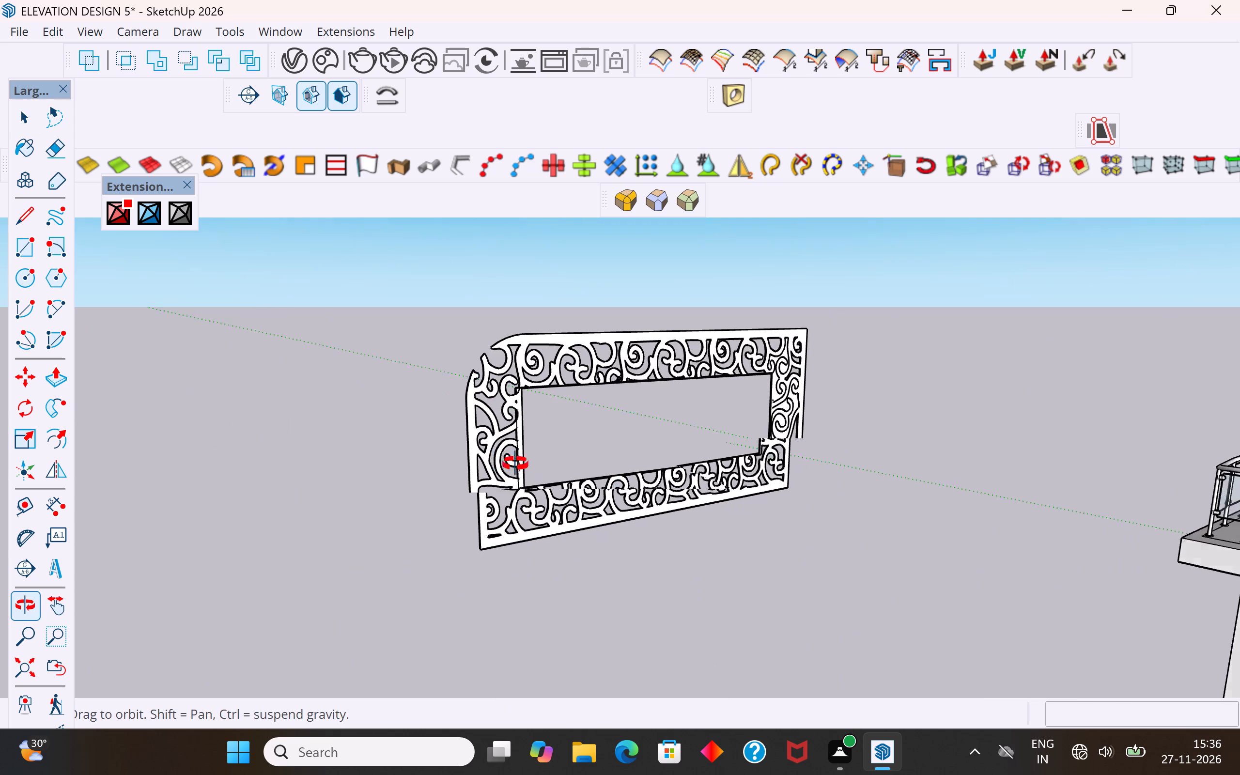
middle_drag(515, 464, 451, 457)
scroll(793, 441, up, 12)
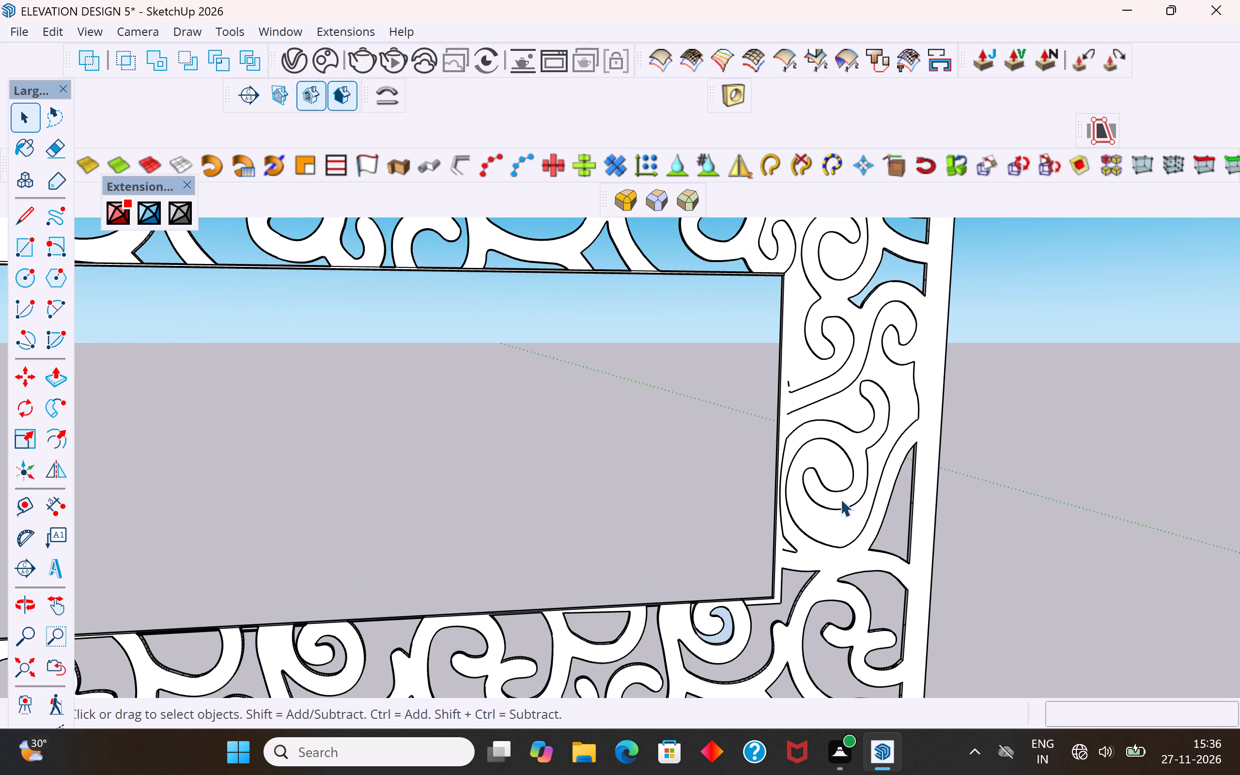
click(845, 526)
middle_drag(995, 494, 84, 502)
scroll(424, 509, down, 6)
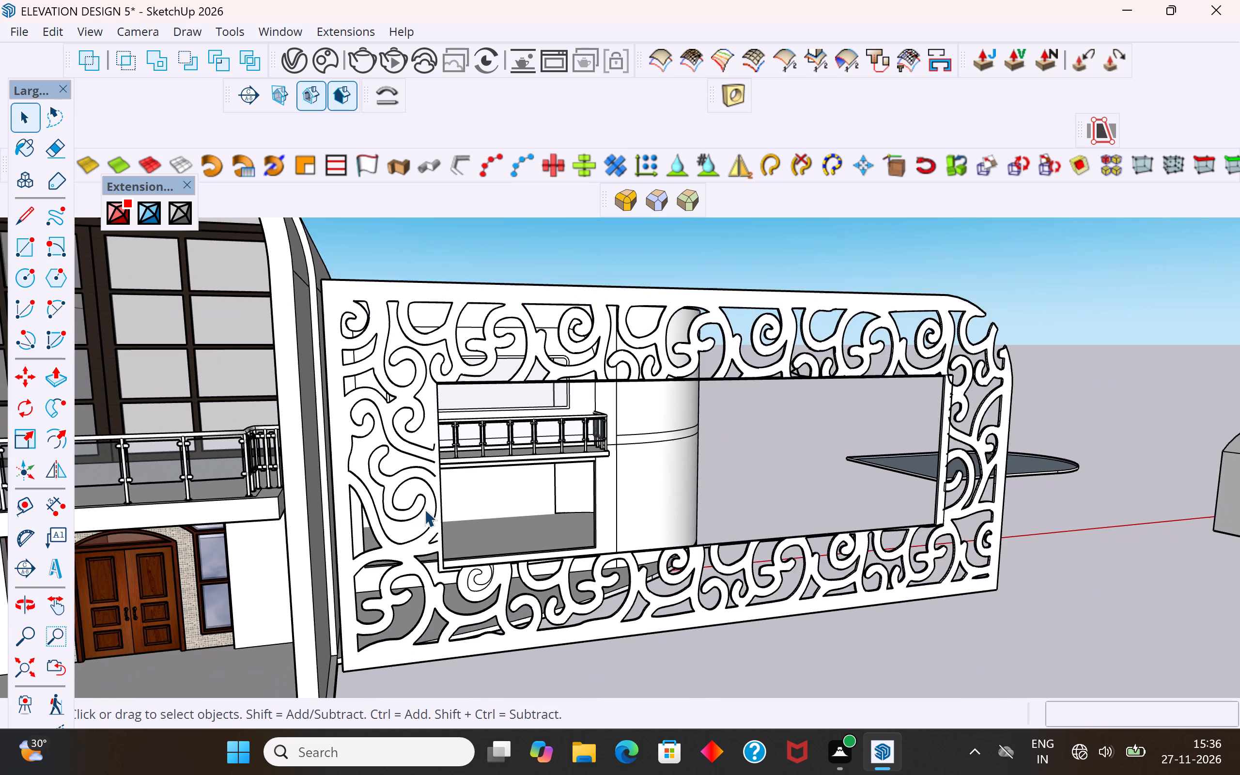
scroll(424, 509, down, 6)
middle_drag(684, 549, 602, 567)
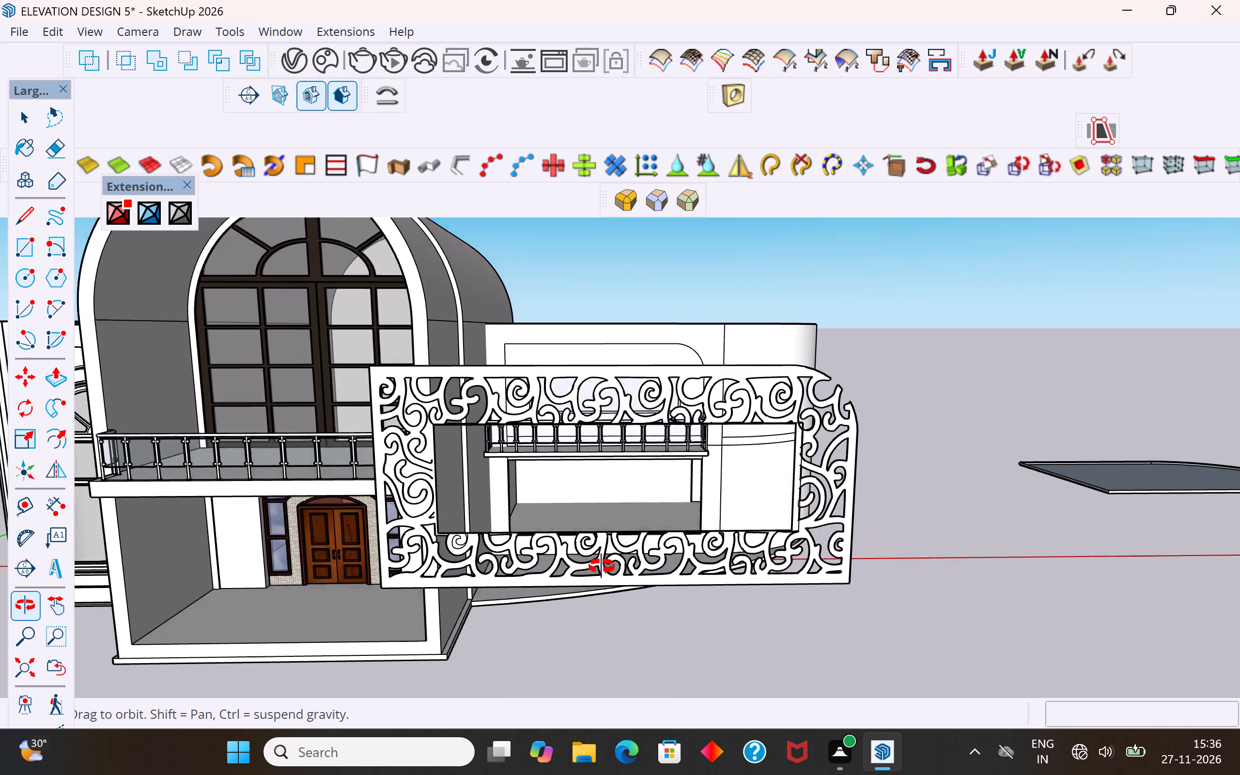
middle_drag(602, 567, 619, 593)
scroll(764, 465, up, 4)
scroll(800, 445, down, 3)
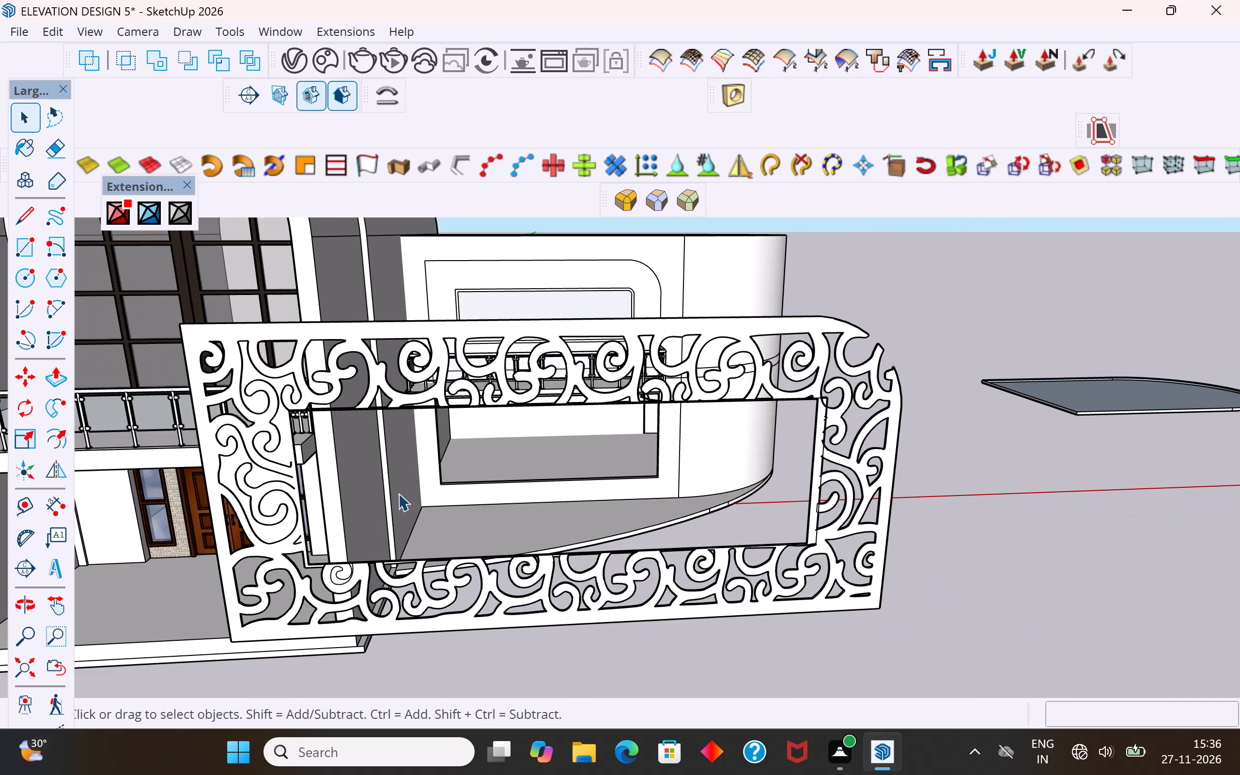
scroll(256, 485, up, 6)
Close the open end of the S-shaped scroll in the side panel with a line about 5" long.
click(211, 482)
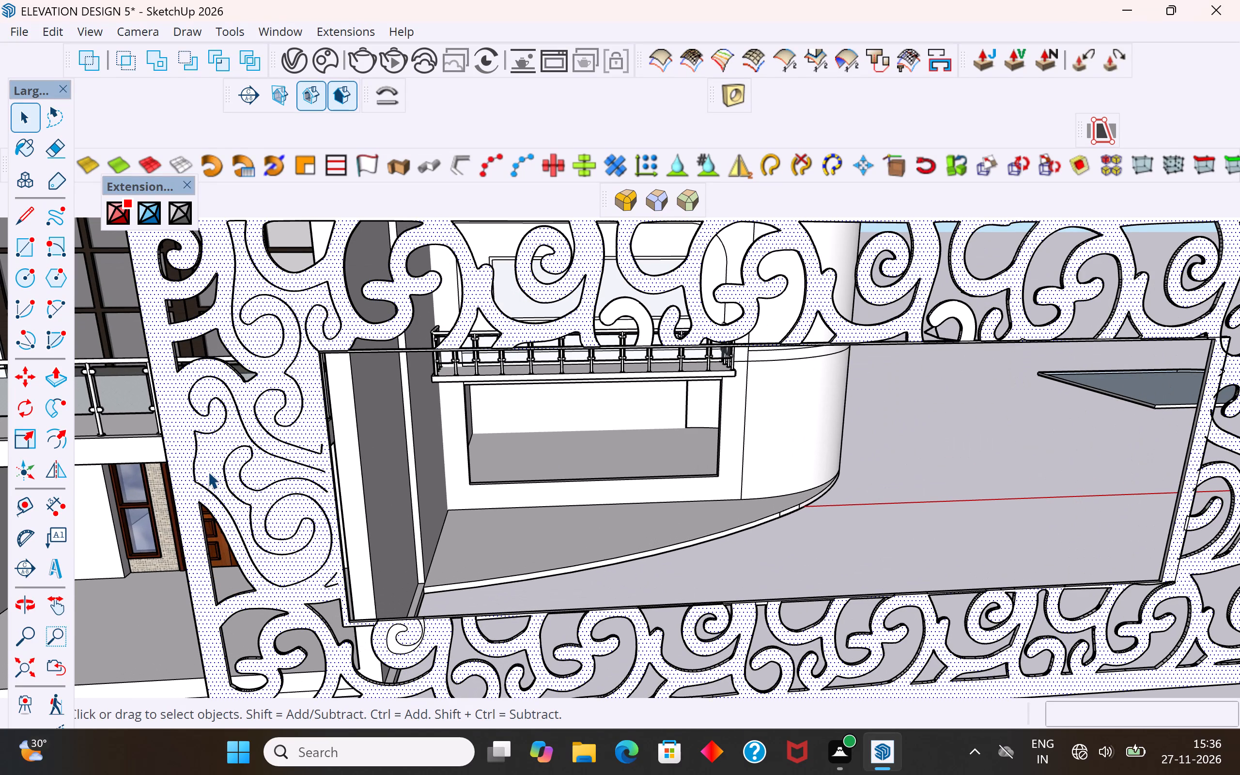
double_click(207, 468)
click(217, 453)
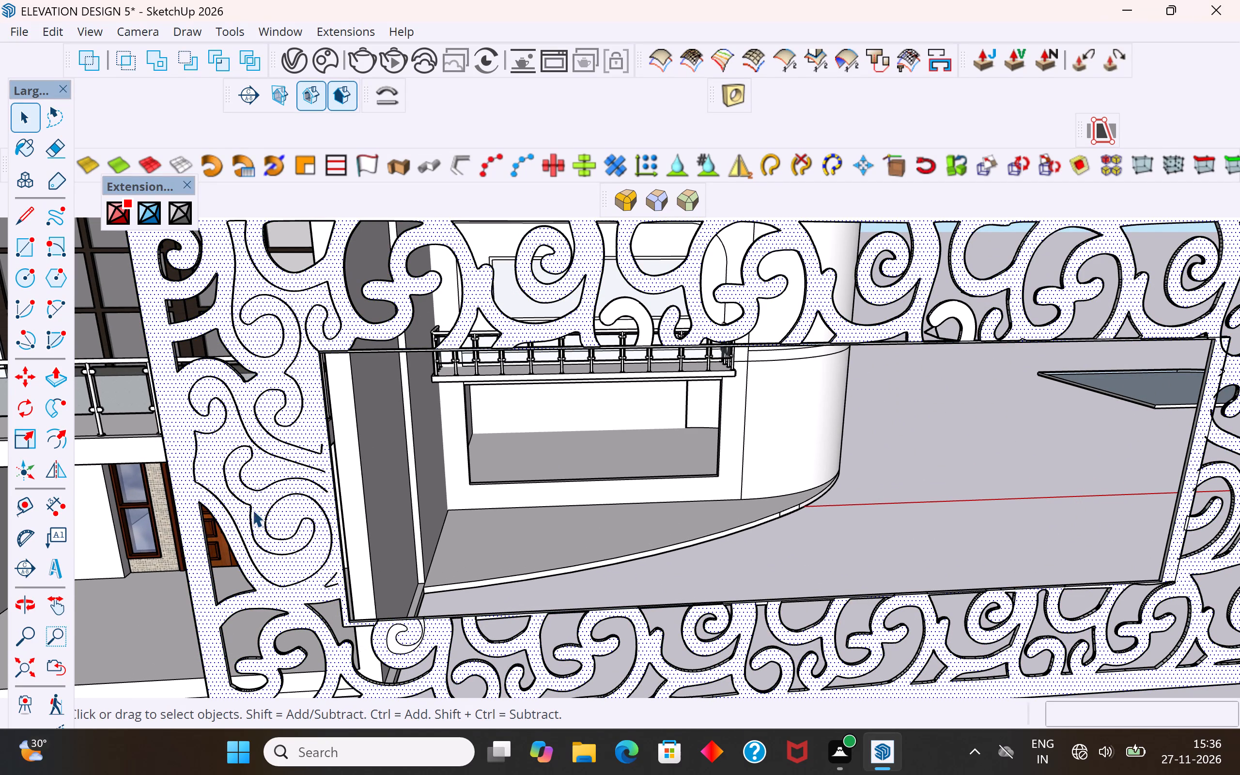
click(17, 220)
scroll(342, 529, up, 3)
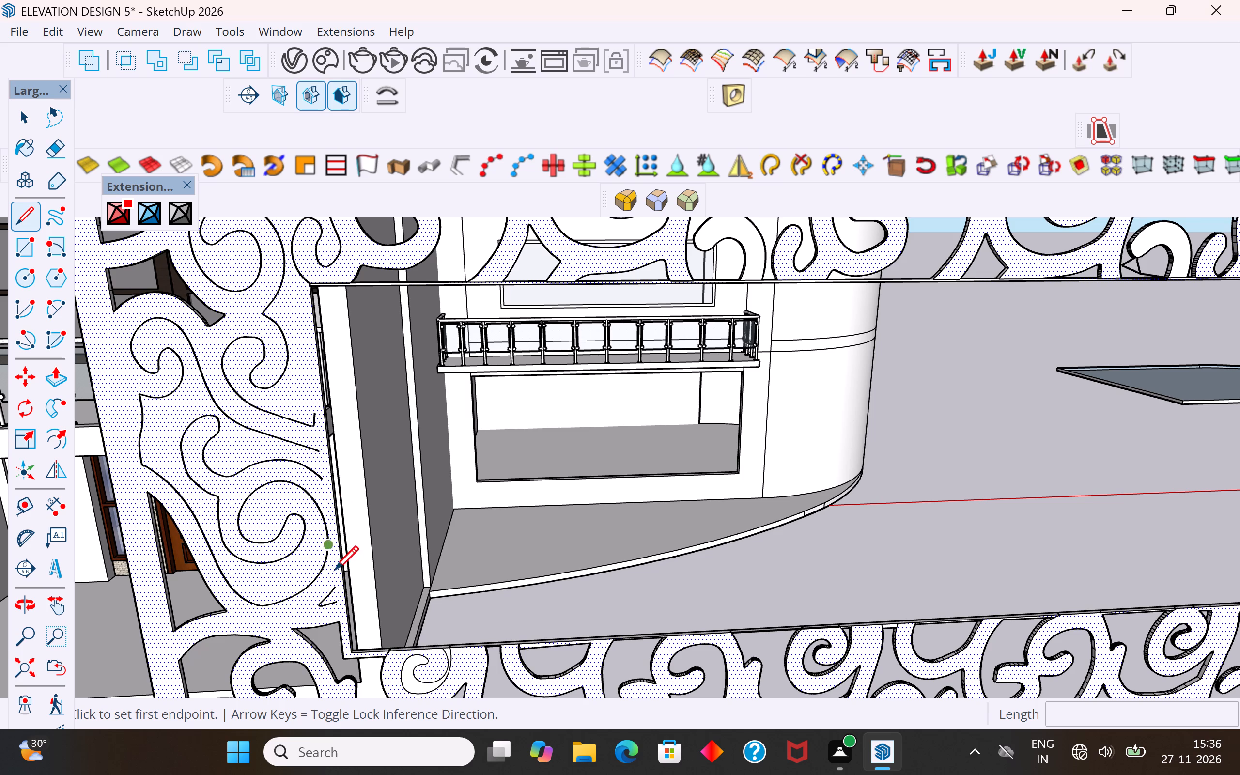
scroll(338, 589, up, 5)
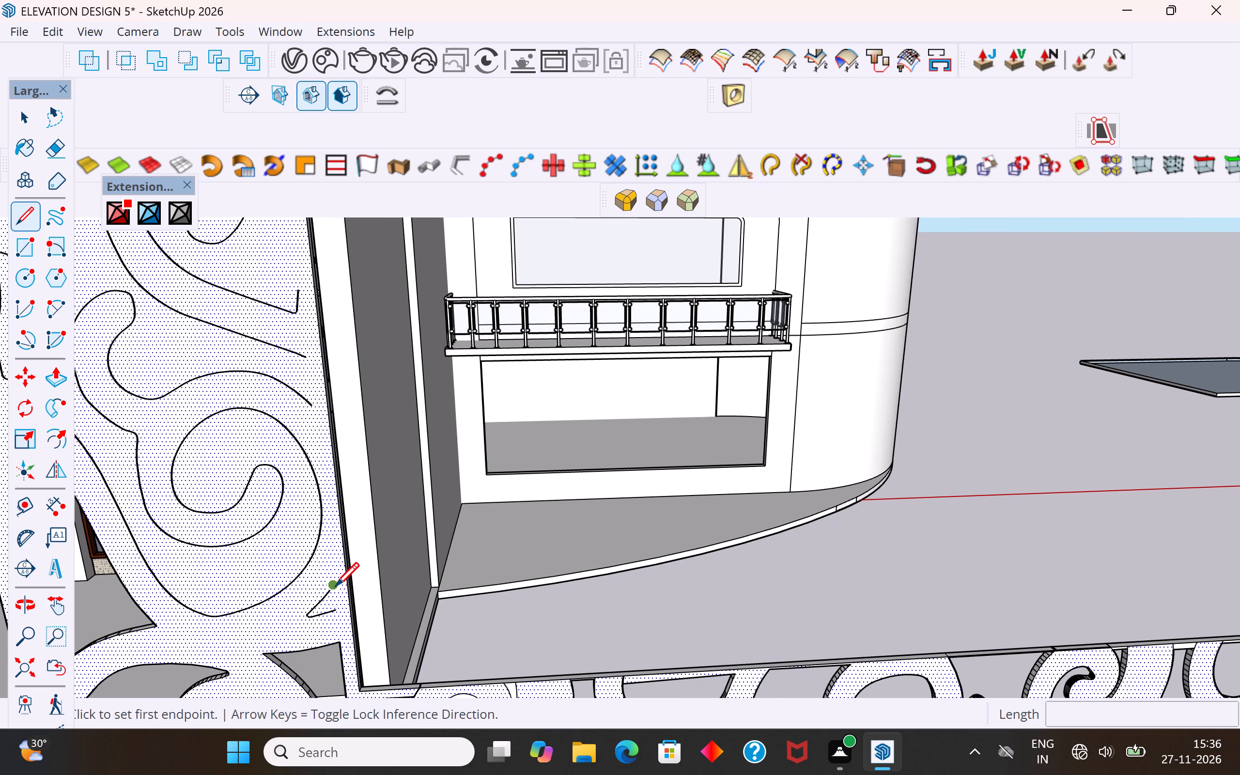
click(308, 405)
click(304, 457)
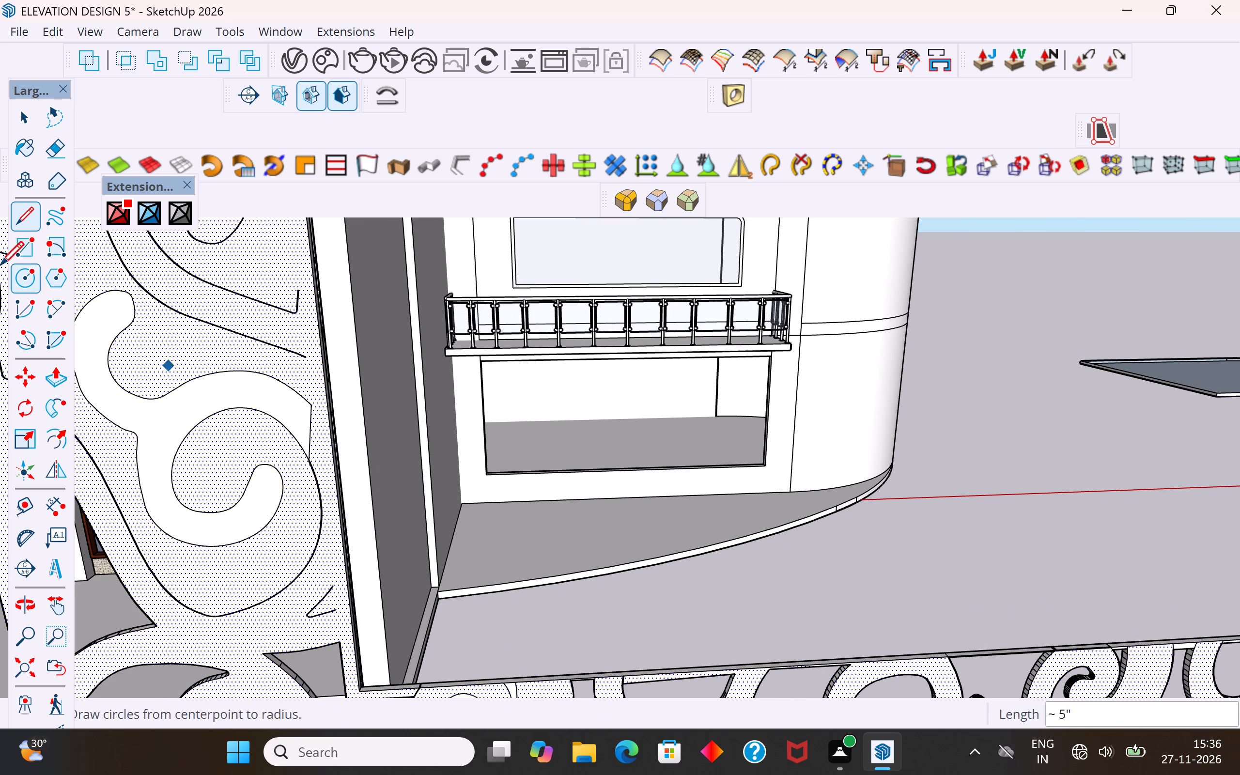
click(33, 120)
click(678, 595)
Push the closed S-shaped scroll face about 3/4" through the frame's thickness with Push/Pull.
middle_drag(456, 593, 561, 578)
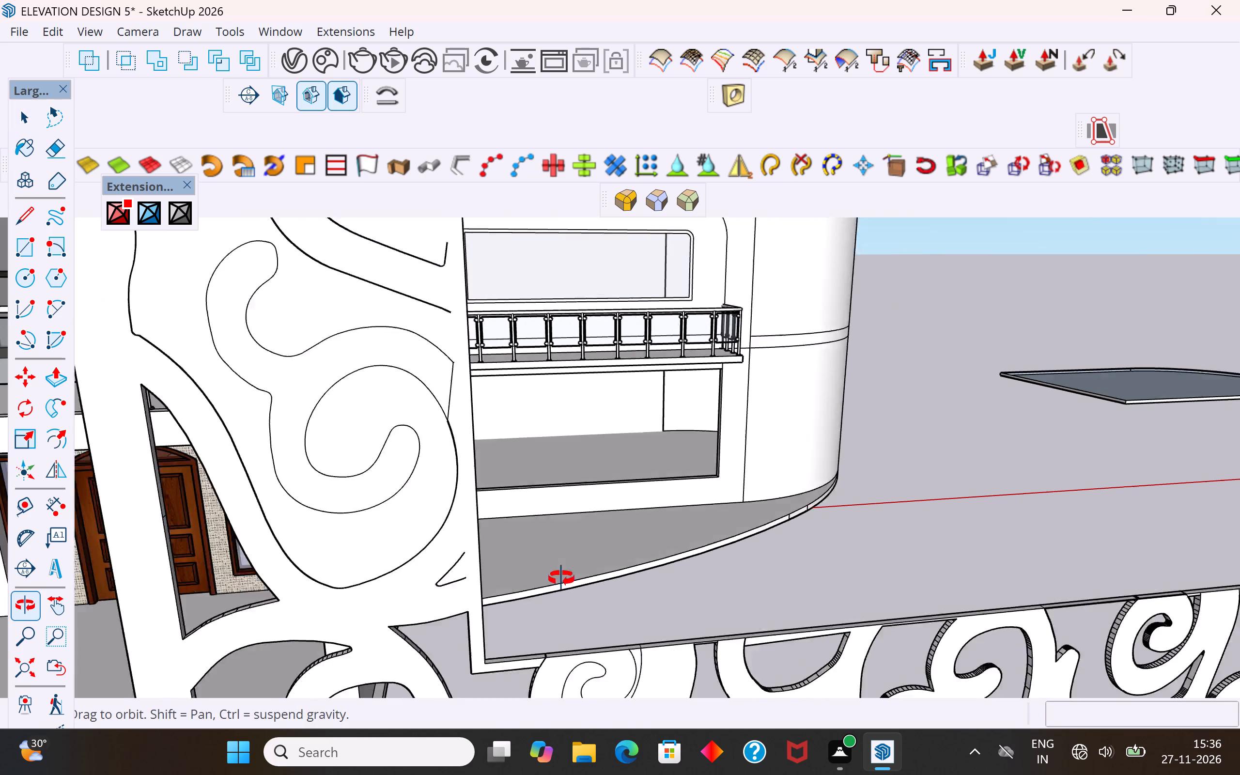
middle_drag(561, 578, 584, 582)
click(878, 473)
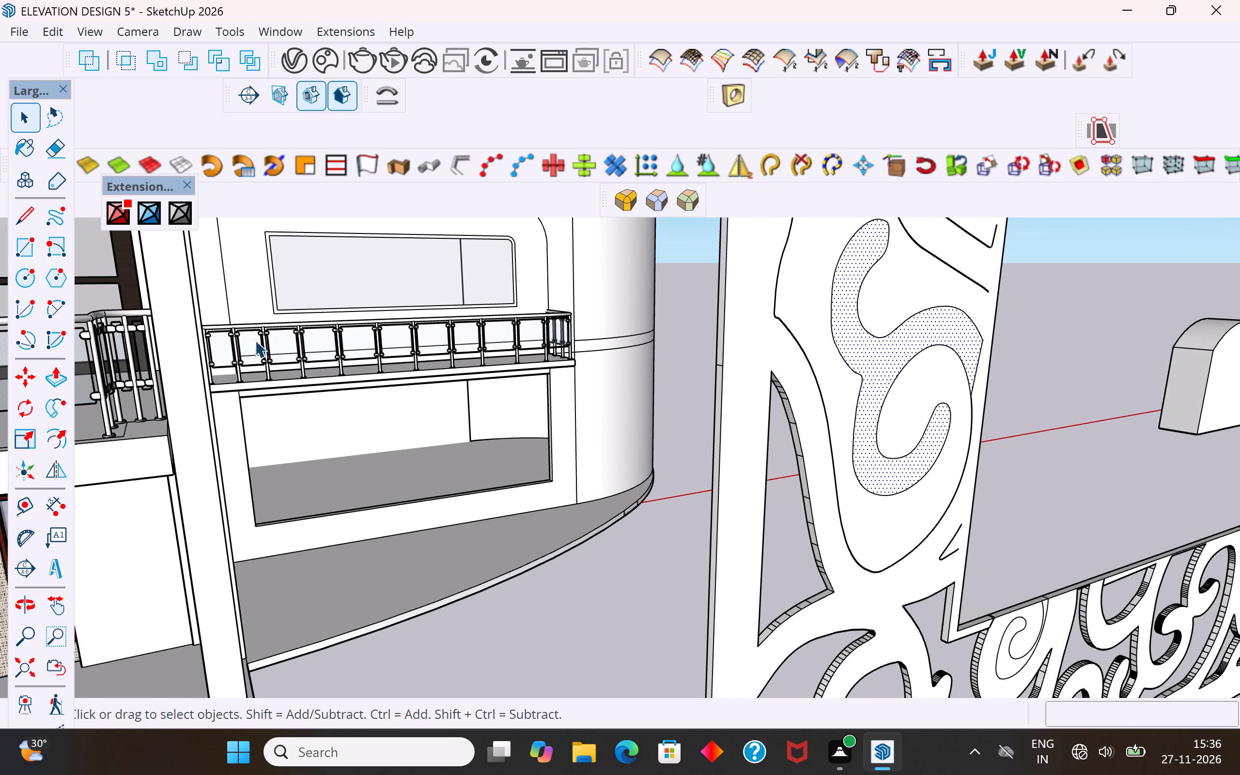
click(56, 387)
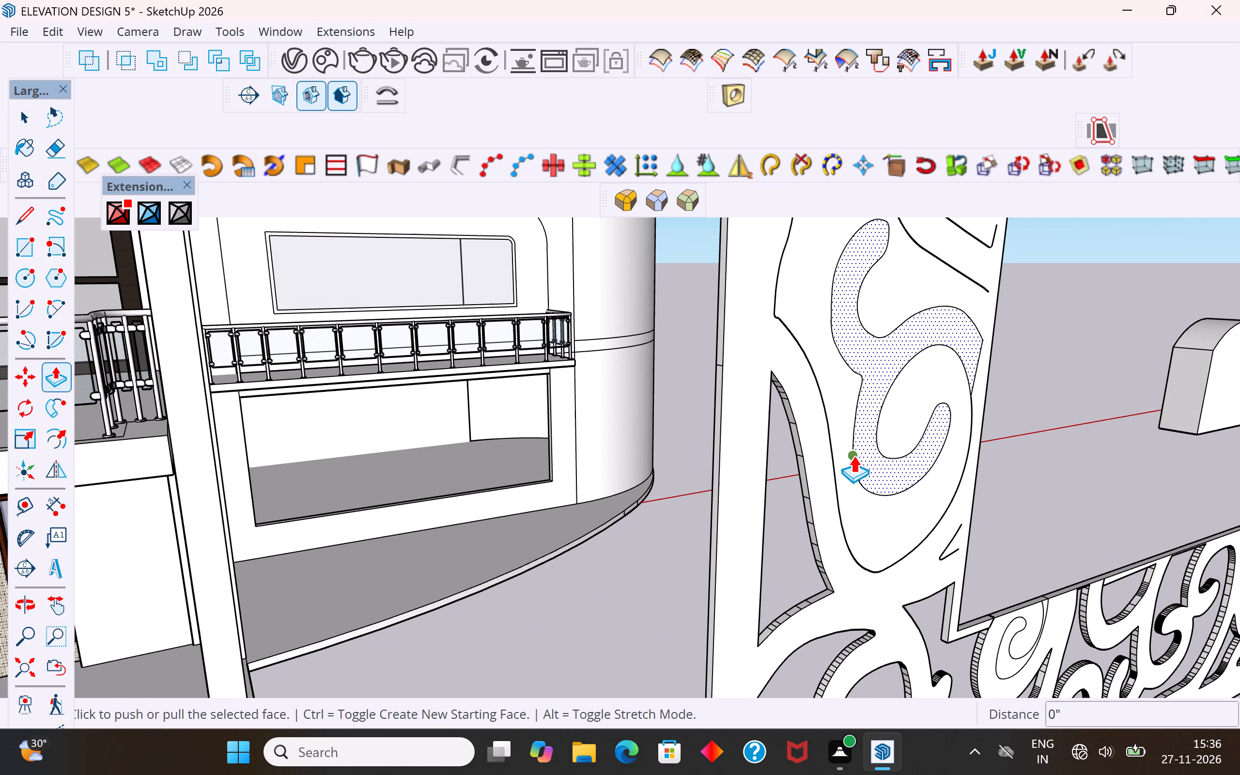
click(853, 456)
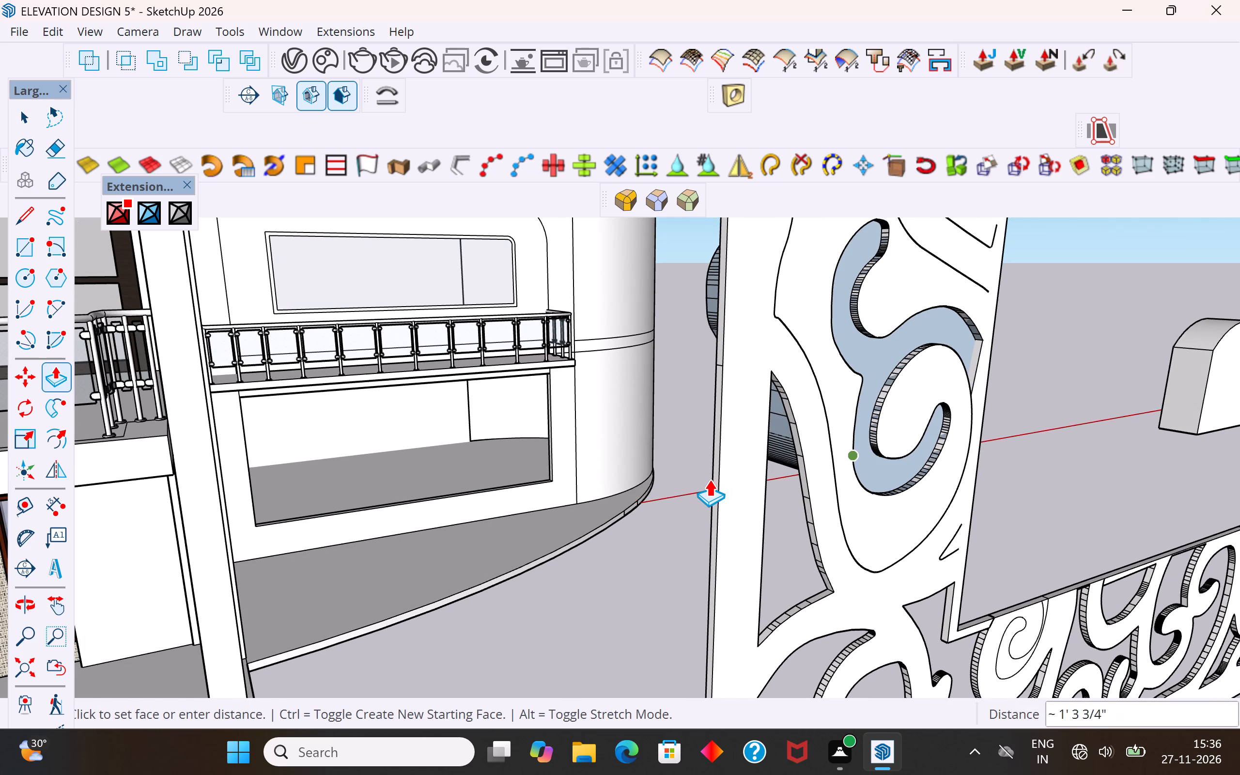
scroll(709, 479, up, 6)
scroll(709, 479, down, 6)
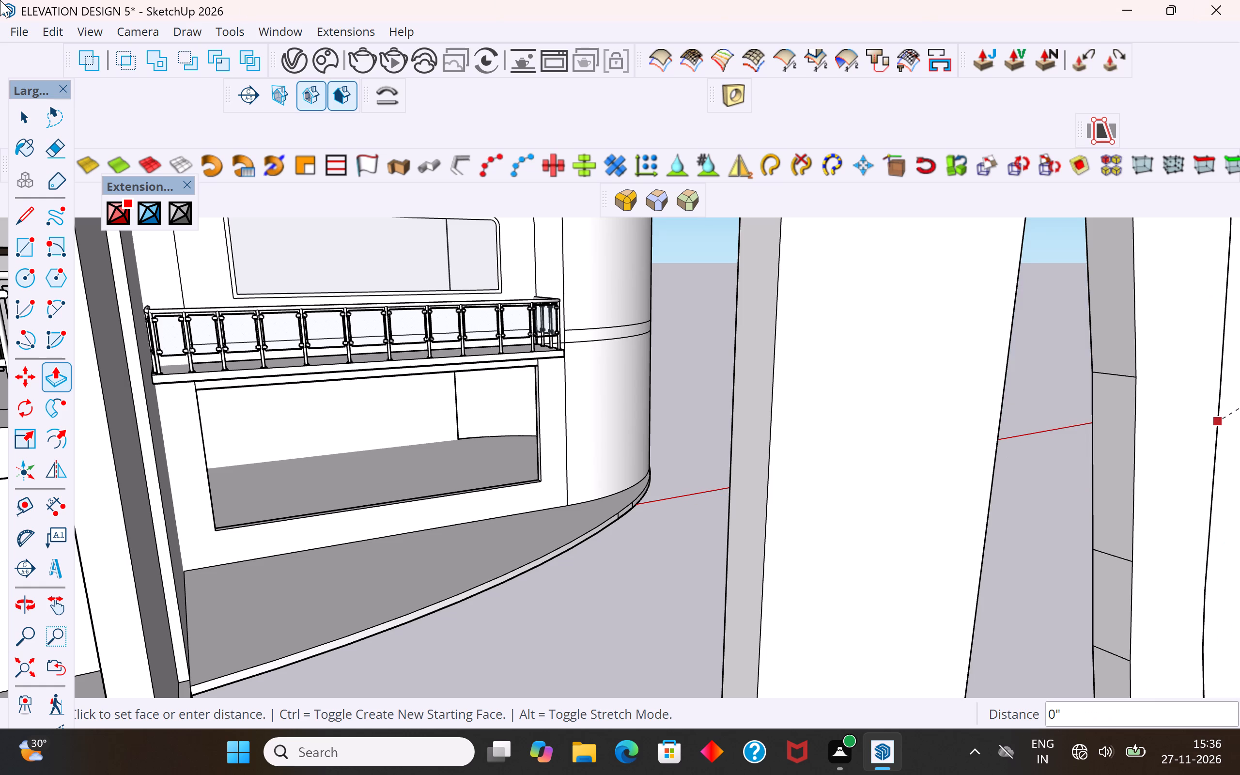
scroll(336, 501, down, 5)
scroll(336, 497, up, 3)
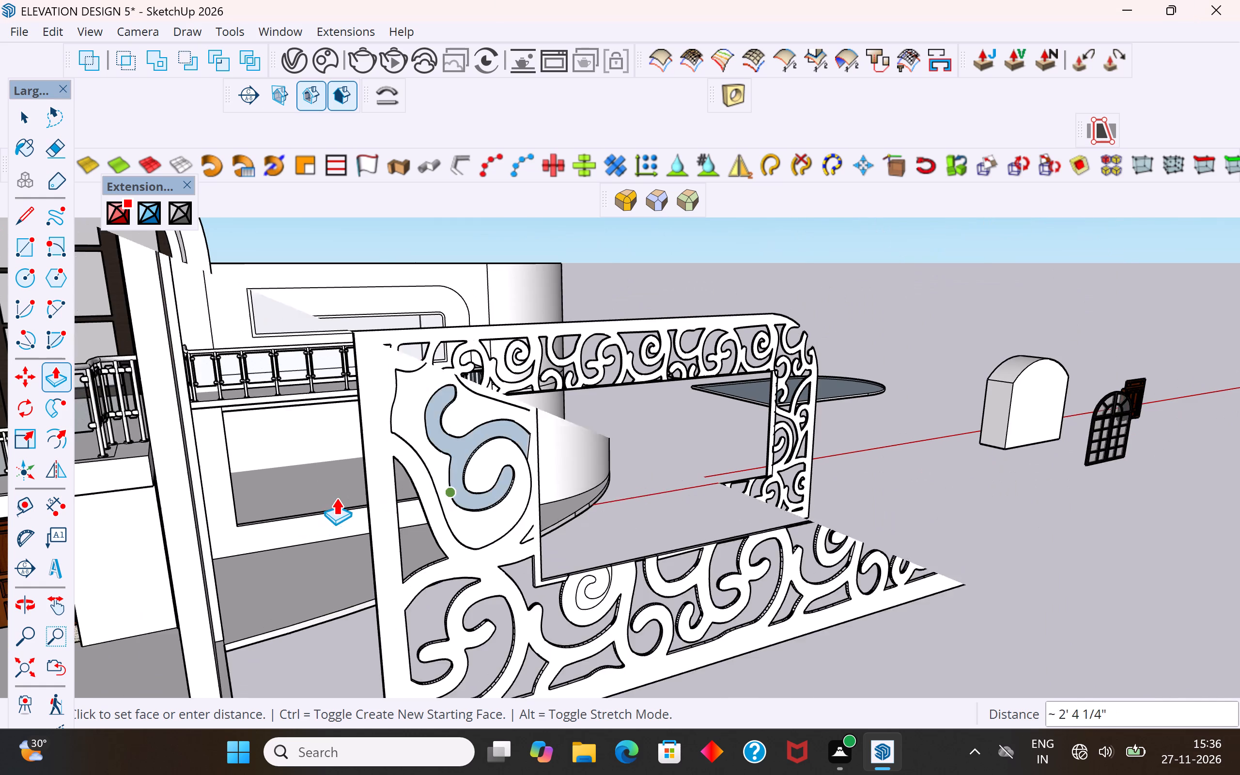
scroll(336, 497, up, 1)
middle_drag(338, 497, 378, 578)
scroll(487, 434, down, 7)
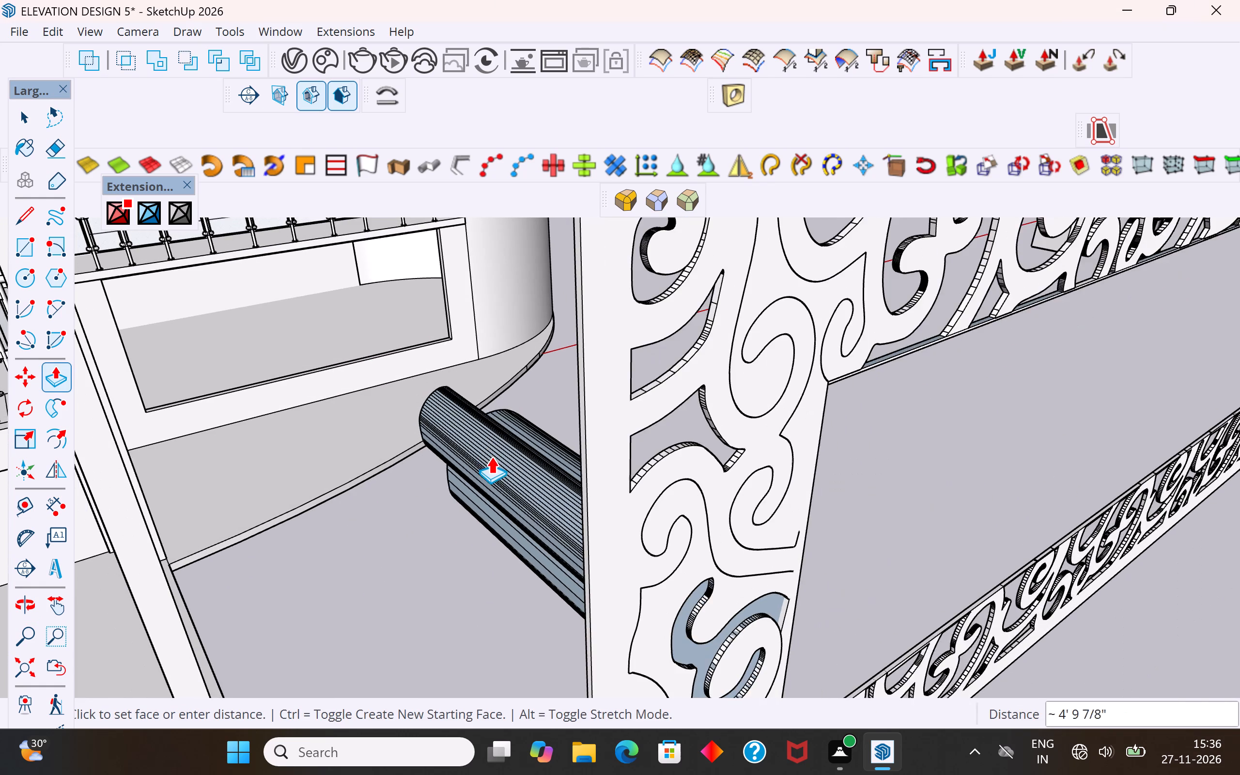
scroll(491, 456, down, 1)
middle_drag(496, 462, 763, 427)
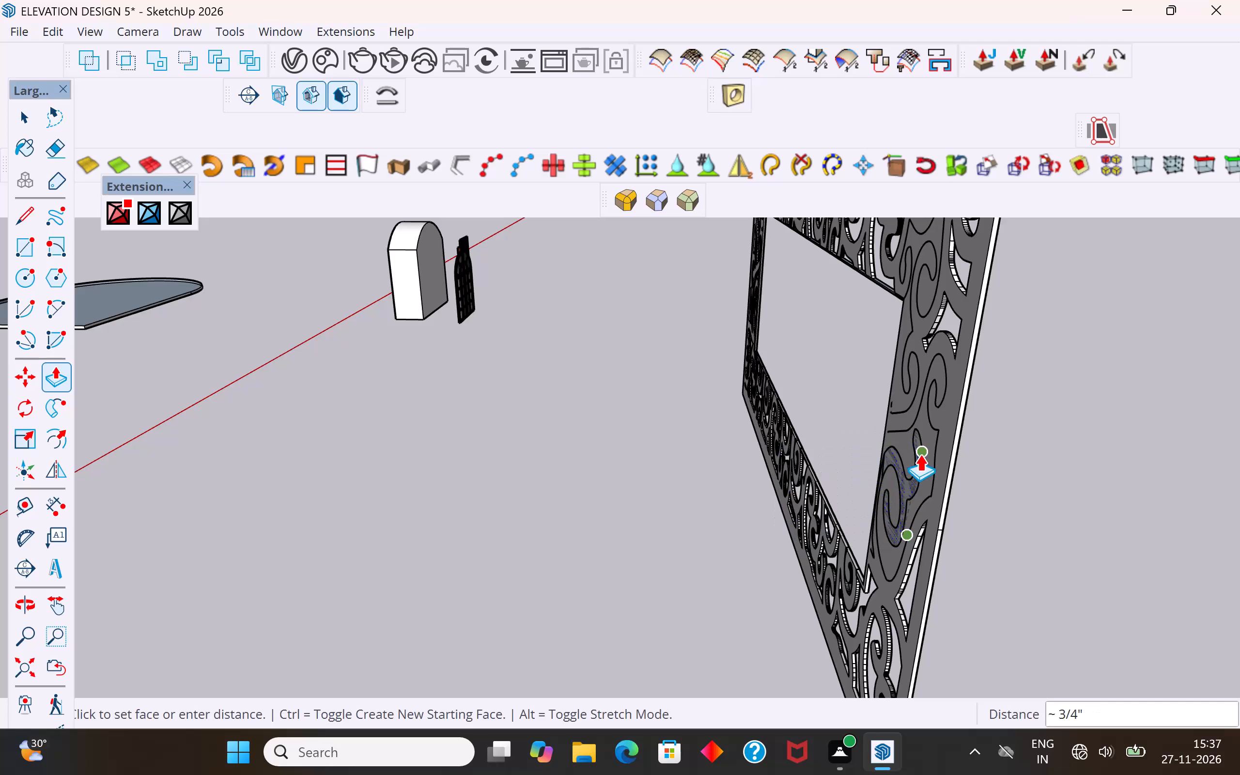
click(920, 454)
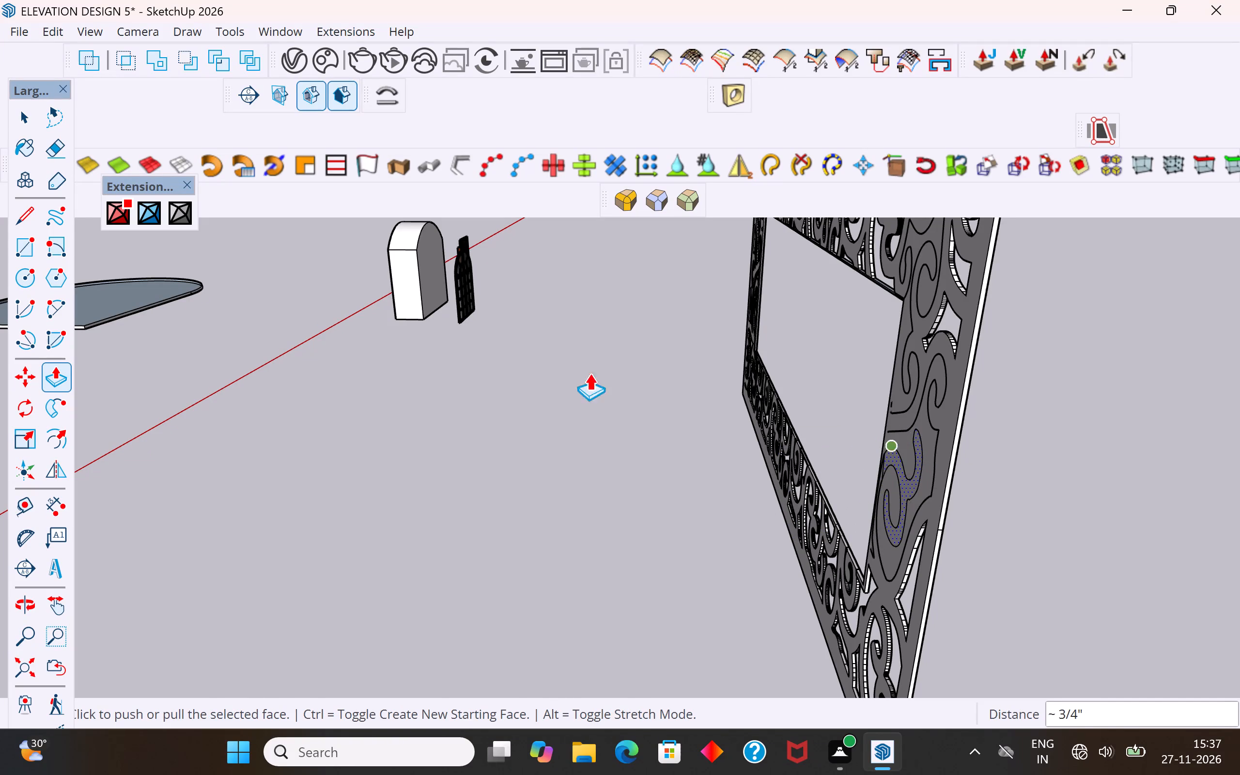
Delete the remaining S-shaped scroll face on the frame's other side to open the cut-out.
click(28, 131)
scroll(920, 487, up, 2)
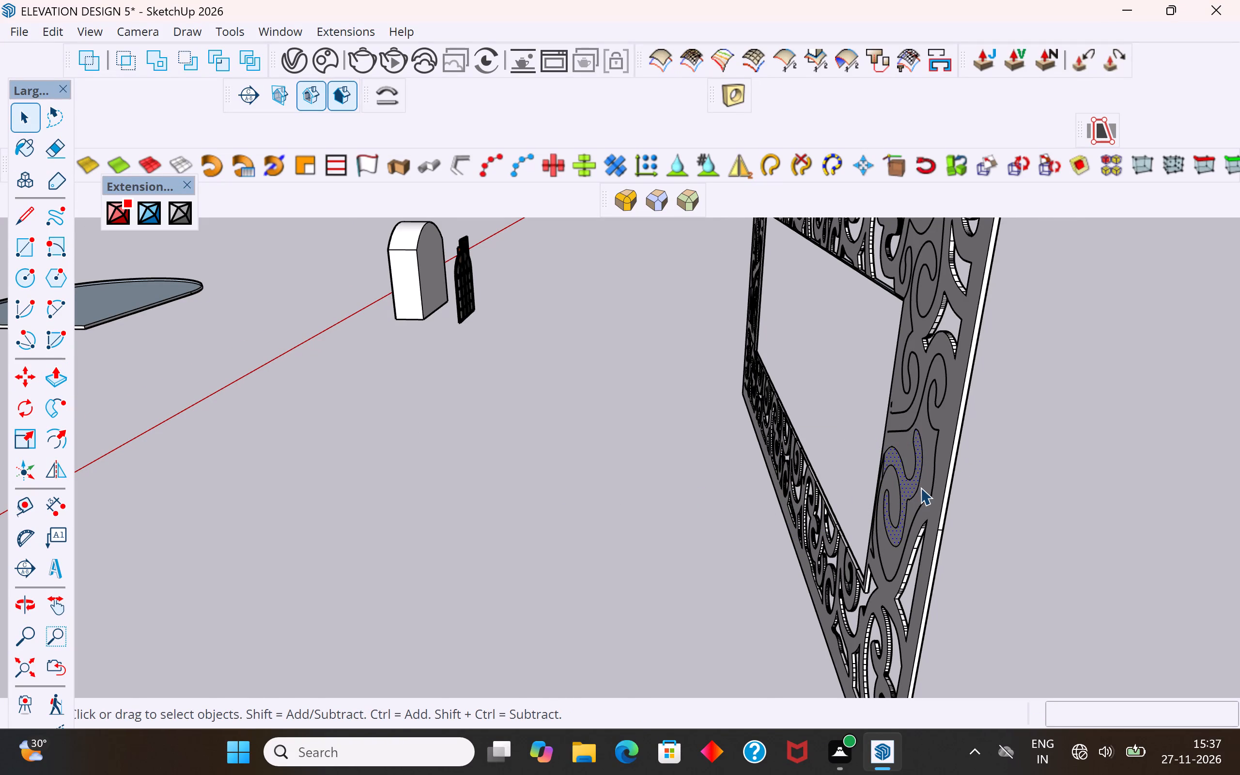
scroll(920, 487, up, 2)
key(Delete)
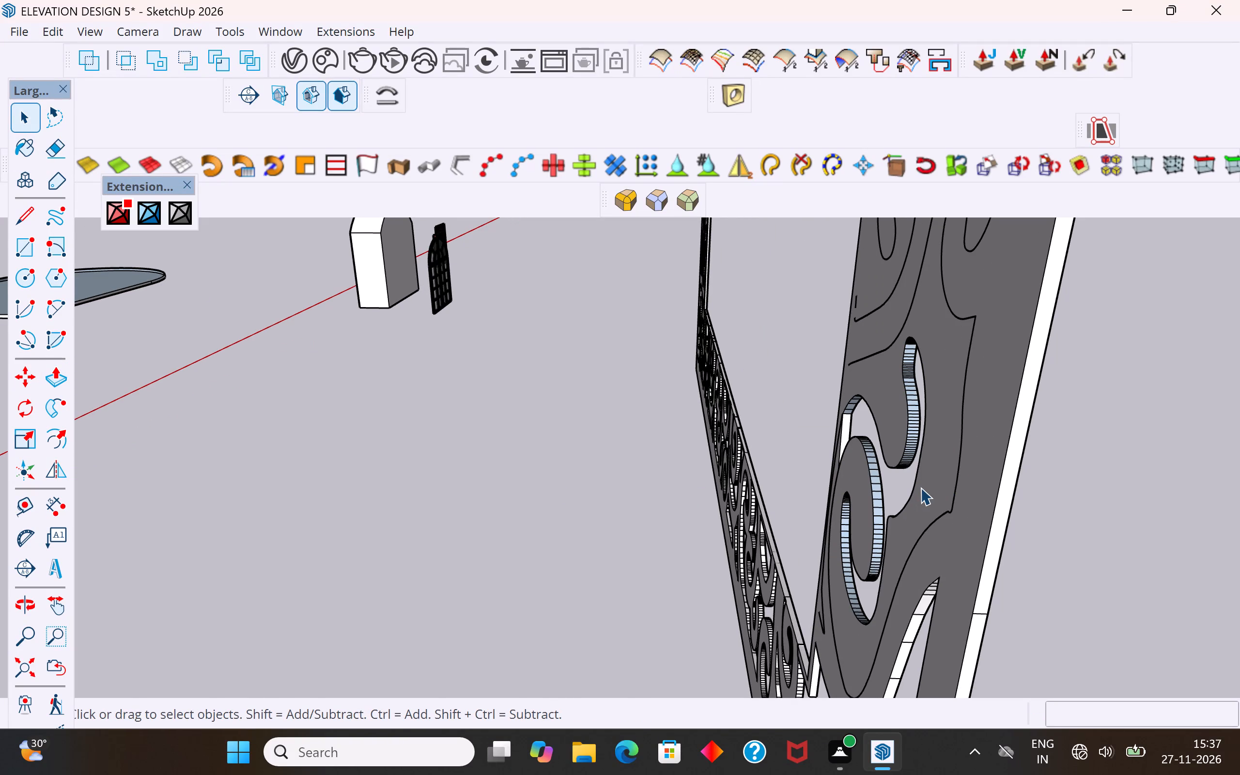
Delete the spiral-shaped face filling the first scroll cut-out in the lower band, near the central opening's corner.
middle_drag(911, 477, 699, 443)
scroll(886, 505, down, 5)
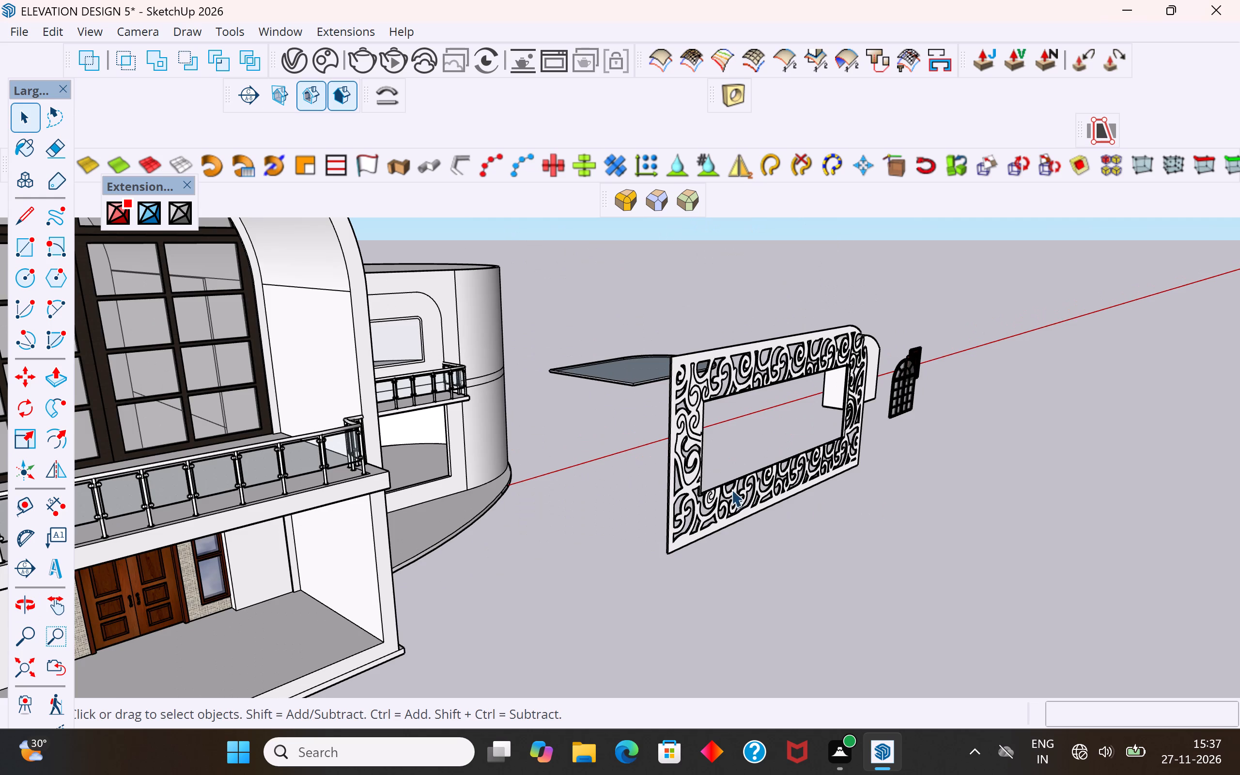
middle_drag(698, 466, 648, 362)
scroll(704, 488, up, 14)
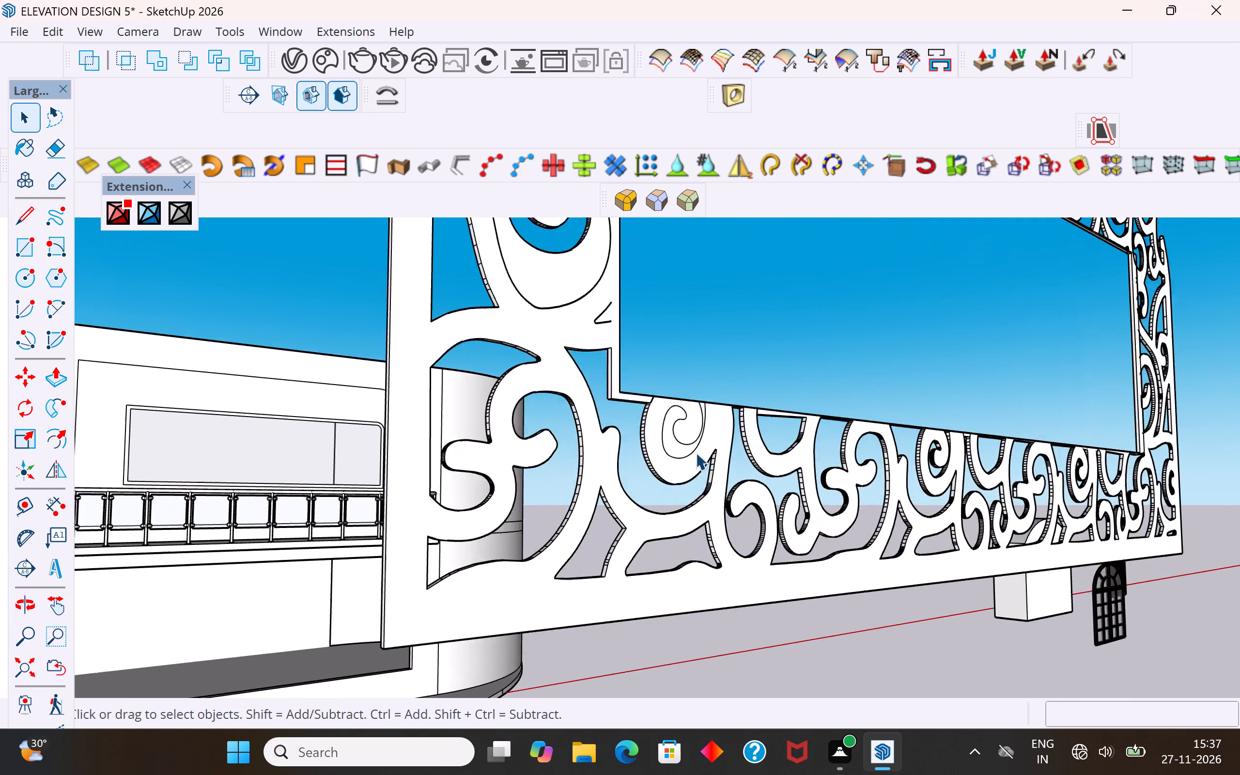
scroll(696, 452, up, 6)
click(695, 462)
scroll(681, 438, up, 5)
click(681, 451)
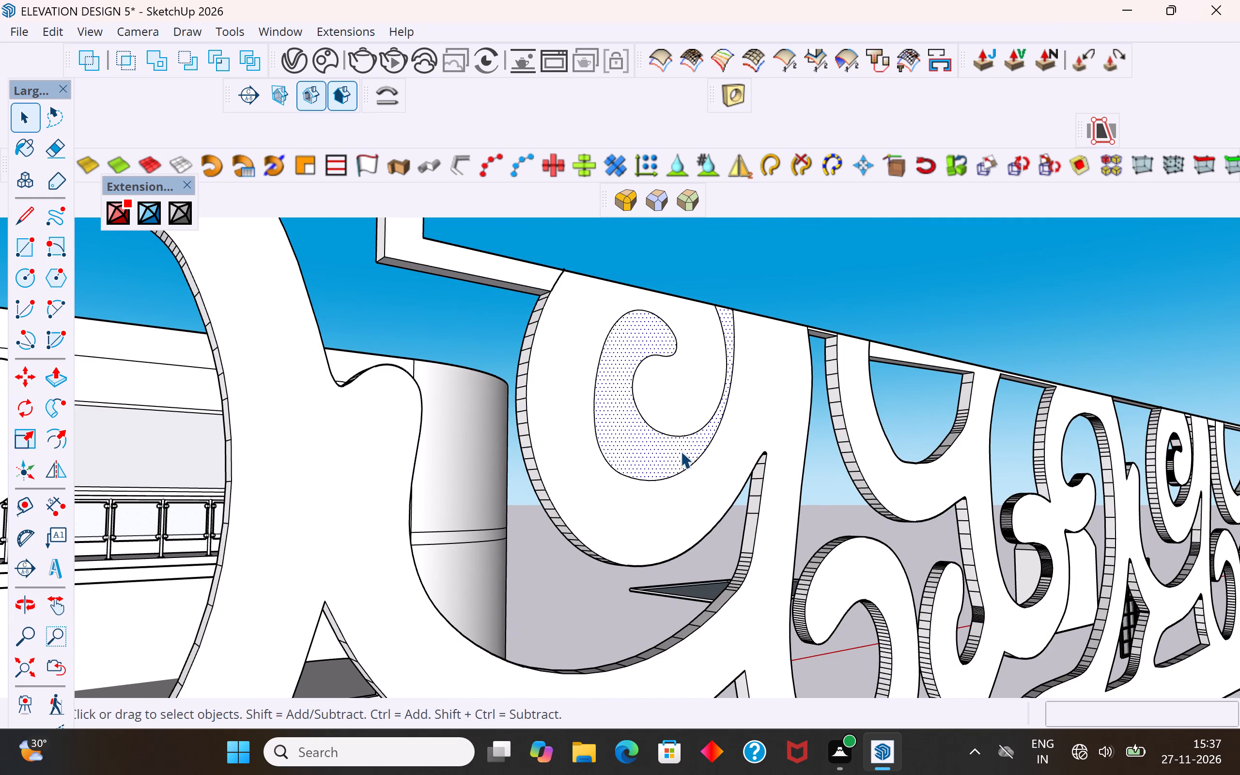
middle_drag(590, 462, 1066, 504)
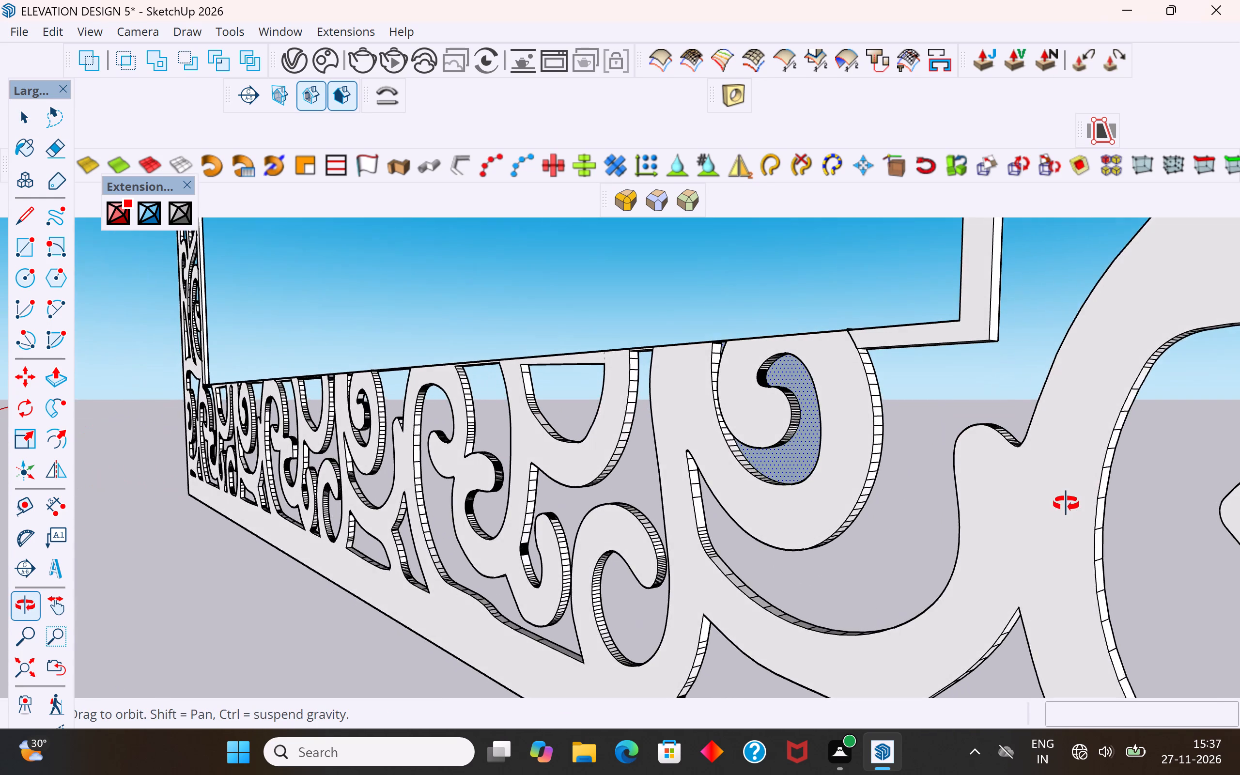
middle_drag(1066, 504, 1239, 519)
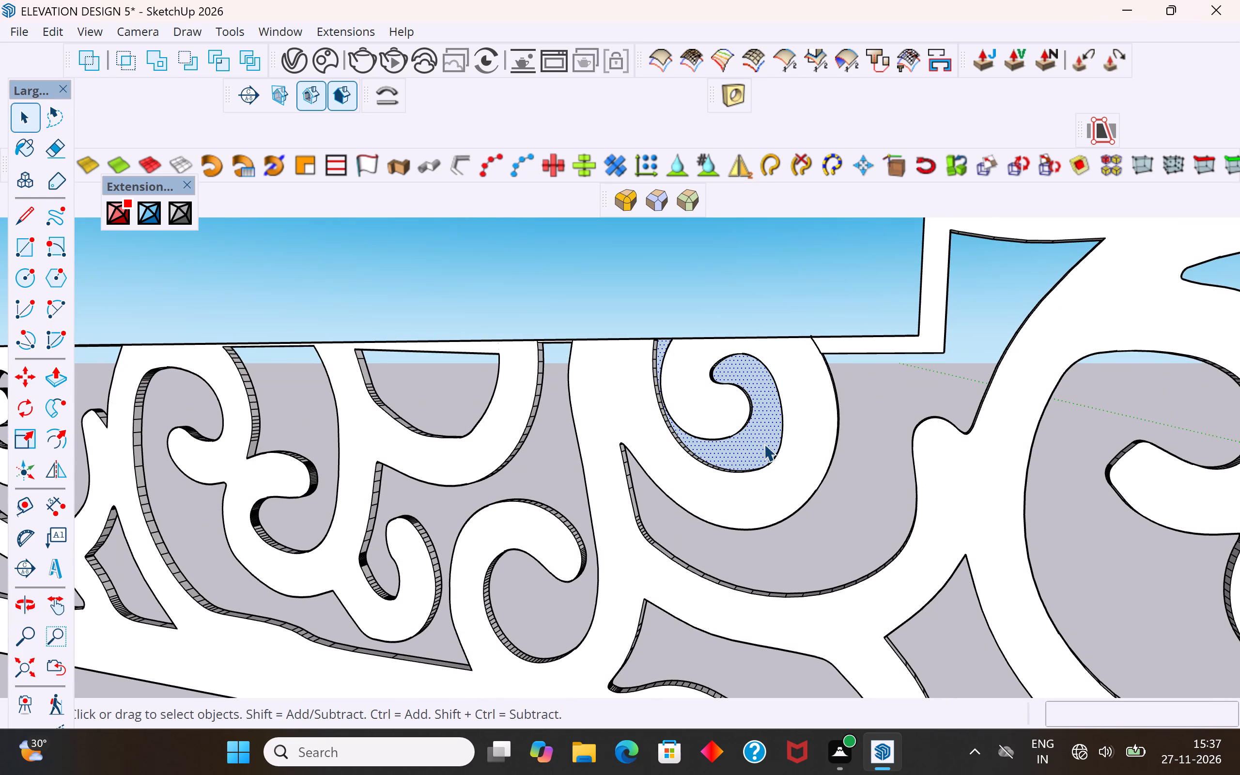
key(Delete)
Close the small pointed outline near the central opening's lower corner with a vertical line about 2 7/16" long.
scroll(759, 447, down, 4)
middle_drag(745, 452, 797, 593)
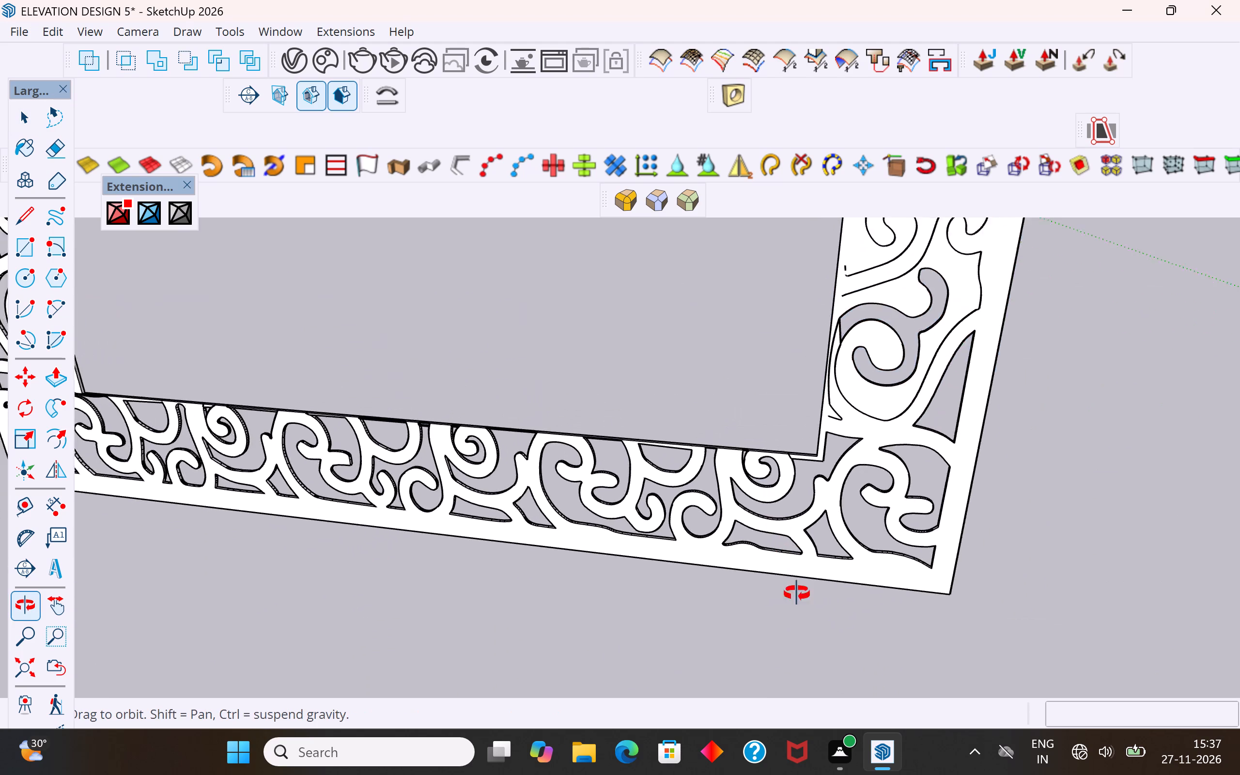
middle_drag(797, 593, 822, 696)
middle_drag(790, 515, 137, 326)
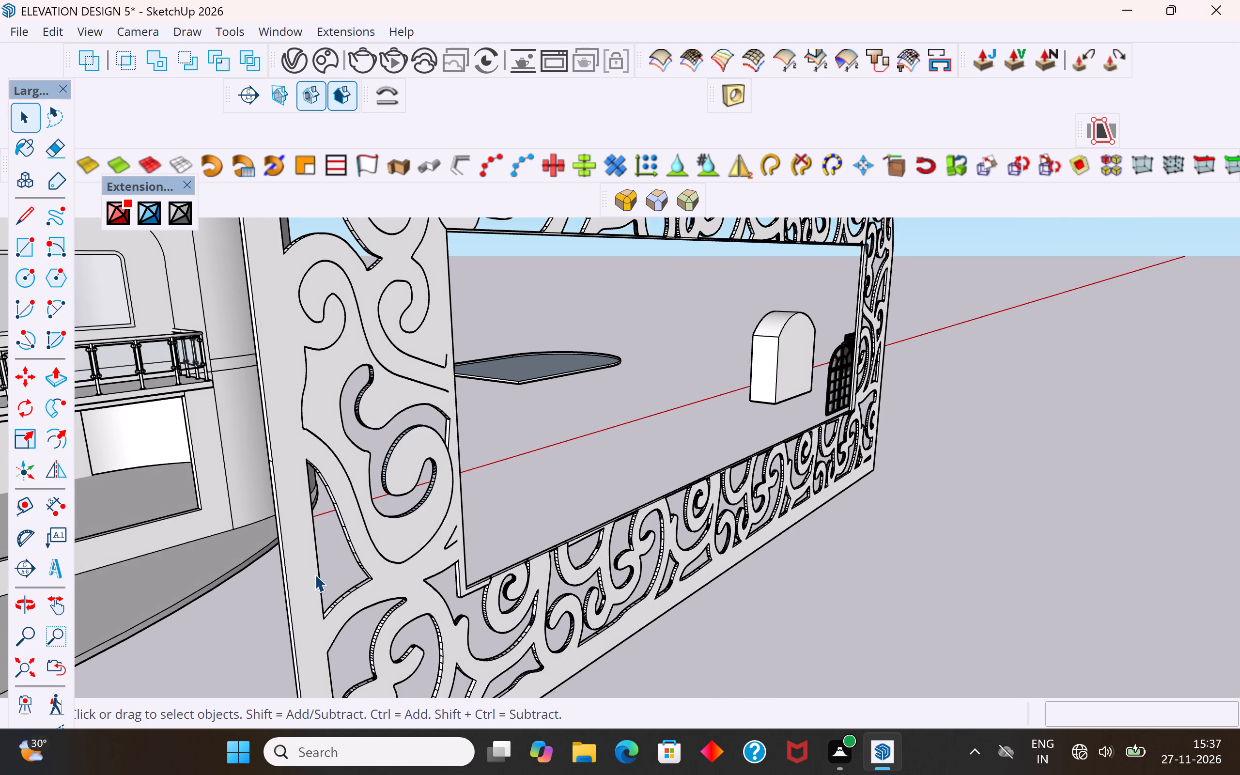
scroll(314, 574, down, 4)
middle_drag(357, 536, 220, 449)
scroll(370, 489, up, 9)
click(342, 483)
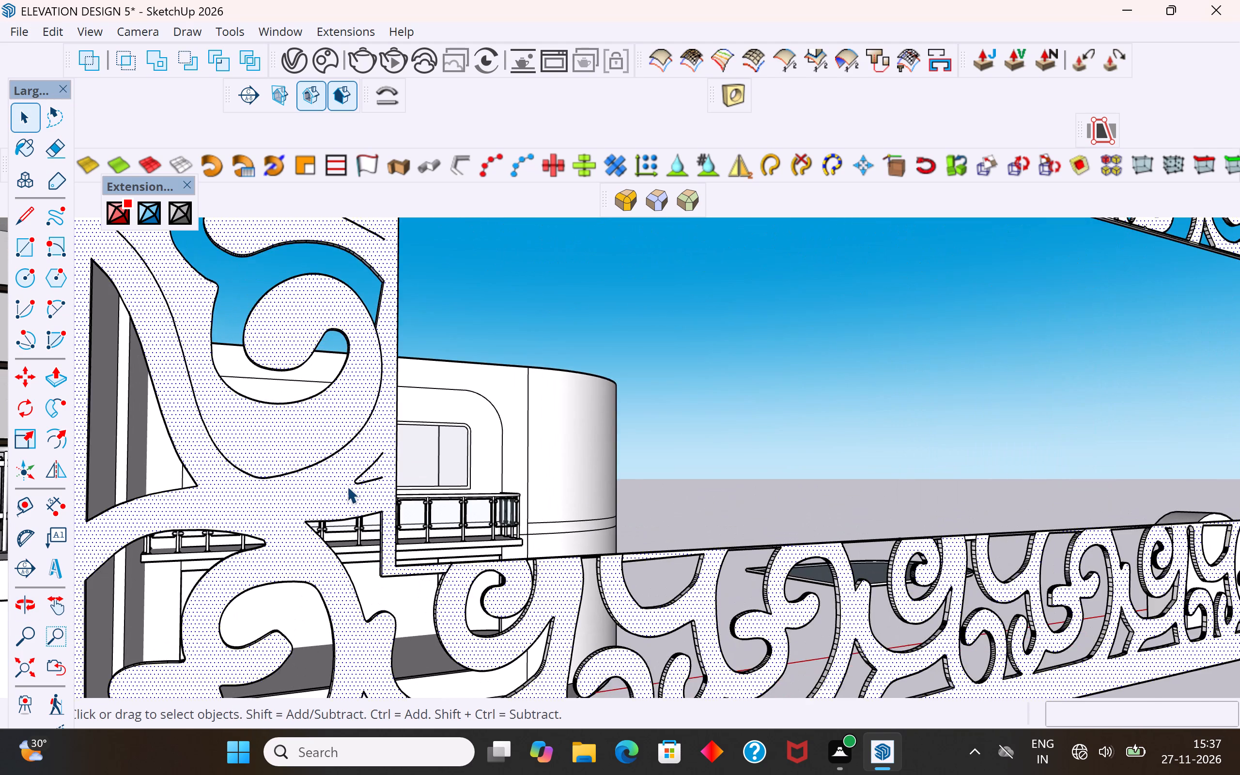
scroll(347, 486, up, 10)
click(27, 215)
scroll(417, 440, up, 2)
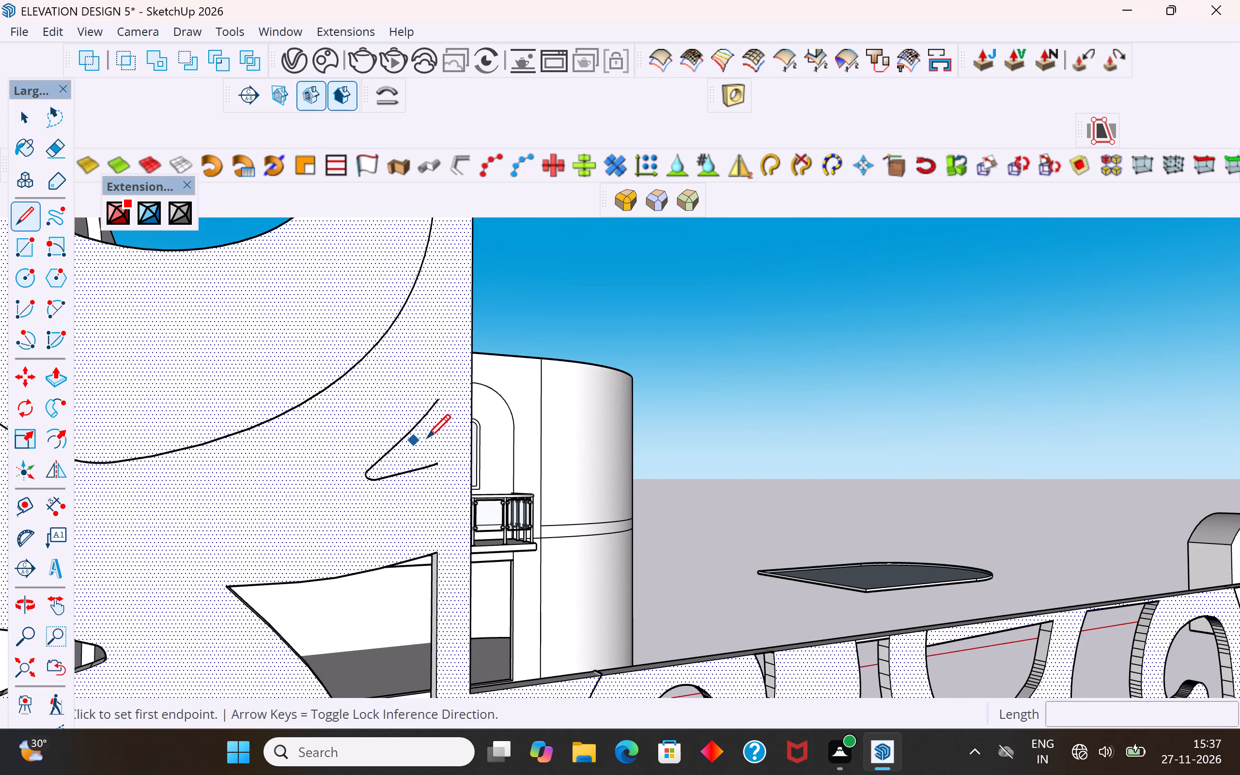
scroll(427, 440, up, 3)
click(446, 482)
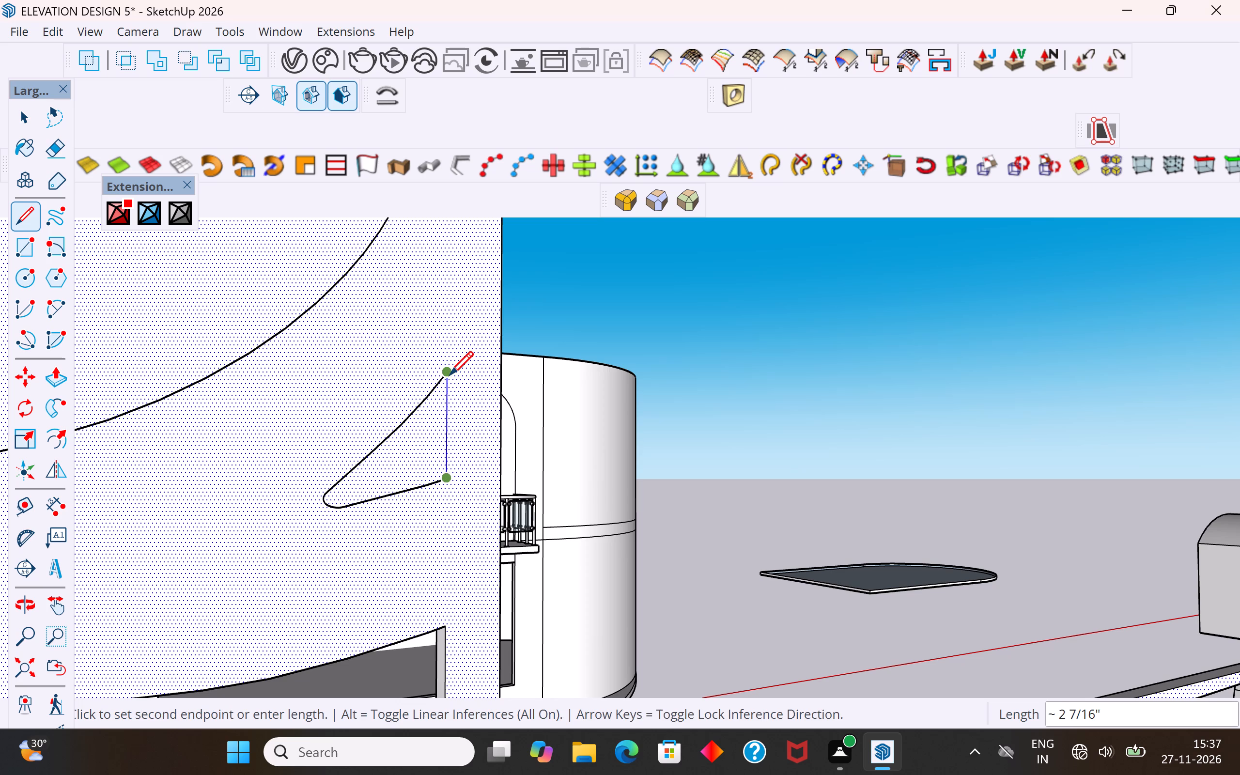
click(449, 377)
click(14, 121)
click(810, 383)
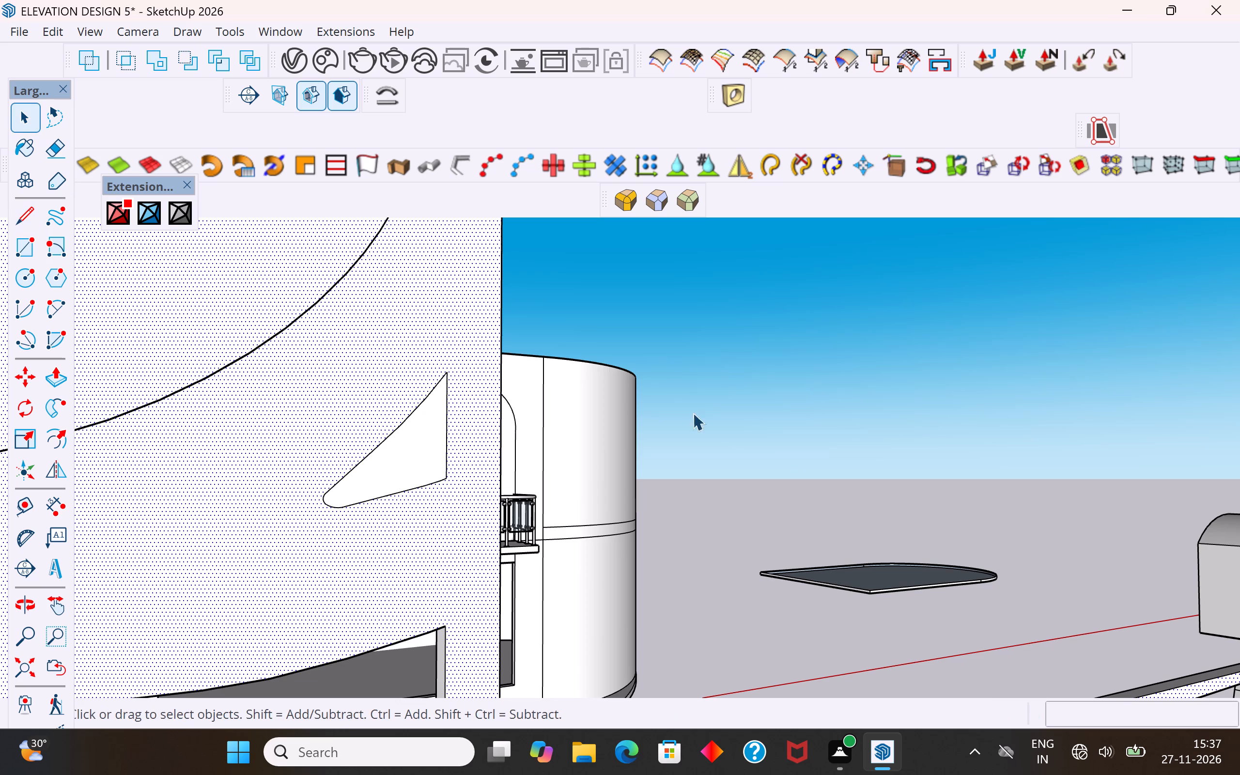
Push the small pointed face near the opening's lower corner about 3/4" through the frame's thickness with Push/Pull.
click(419, 444)
scroll(834, 392, down, 4)
middle_drag(787, 430, 815, 458)
scroll(818, 403, up, 5)
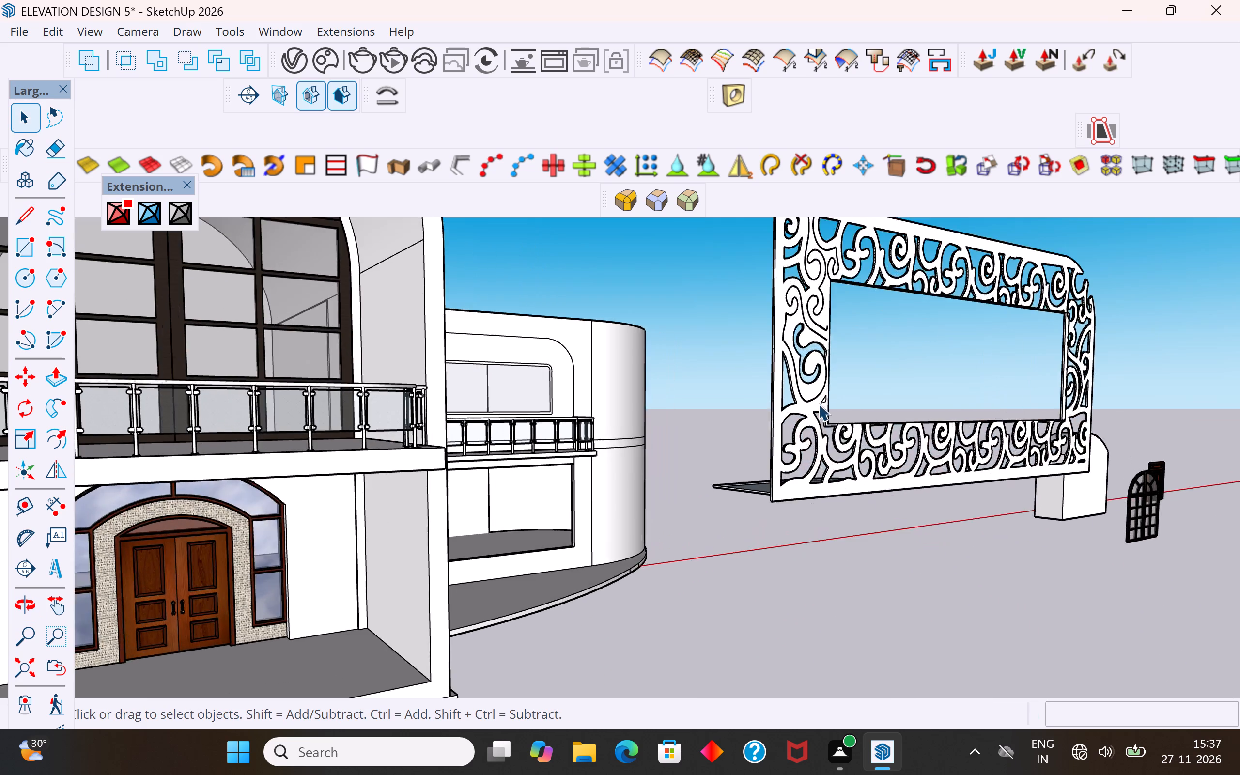
scroll(818, 403, up, 15)
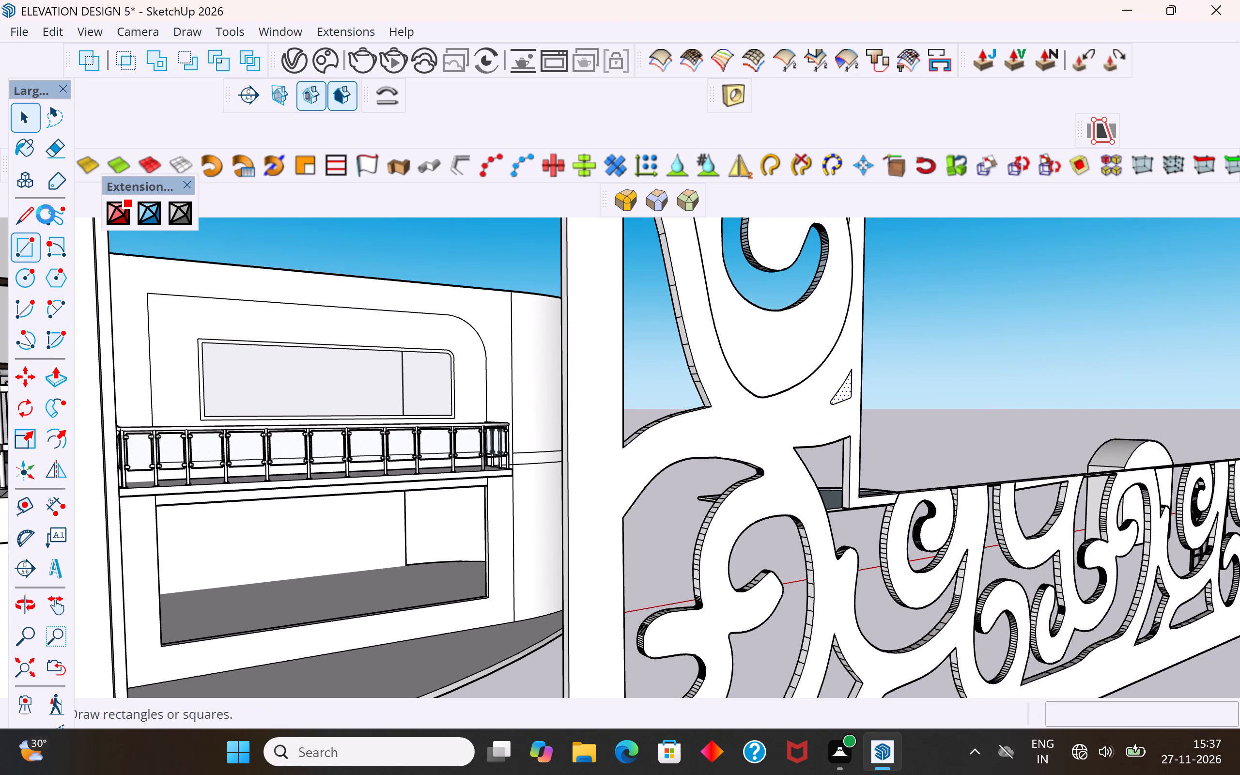
click(53, 384)
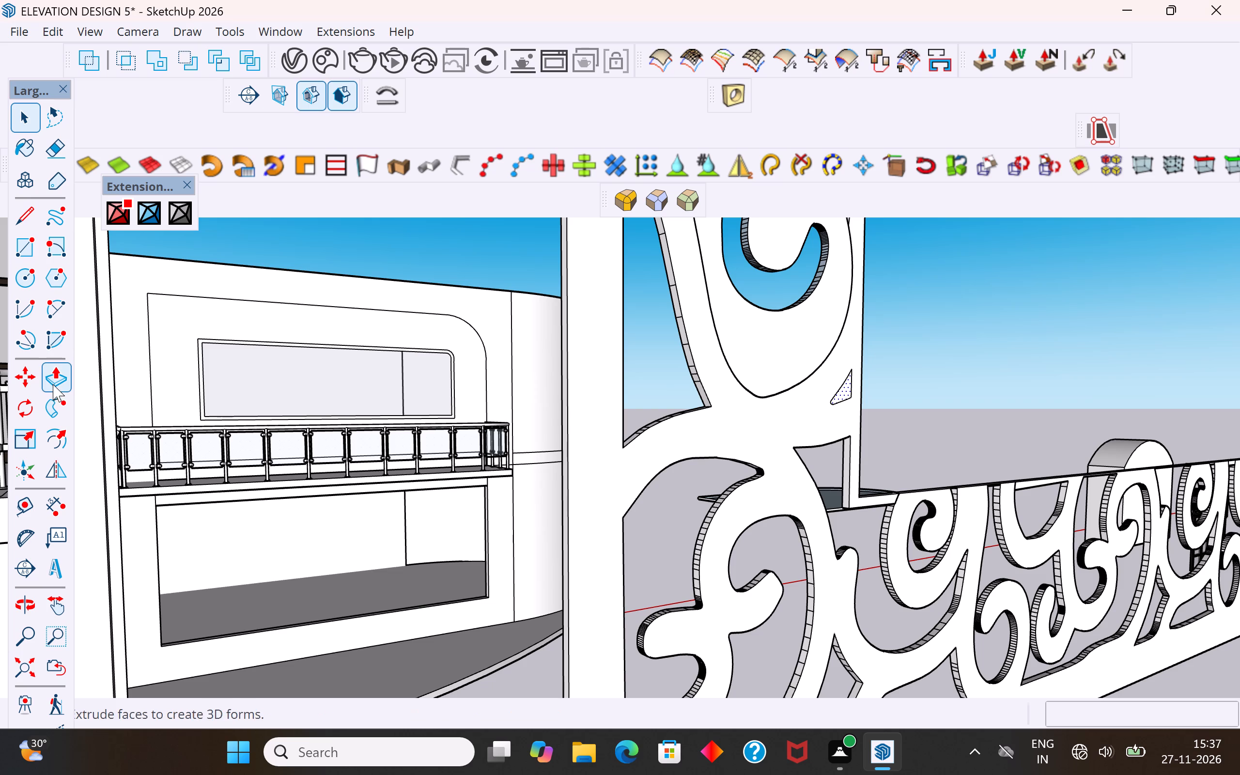
click(842, 397)
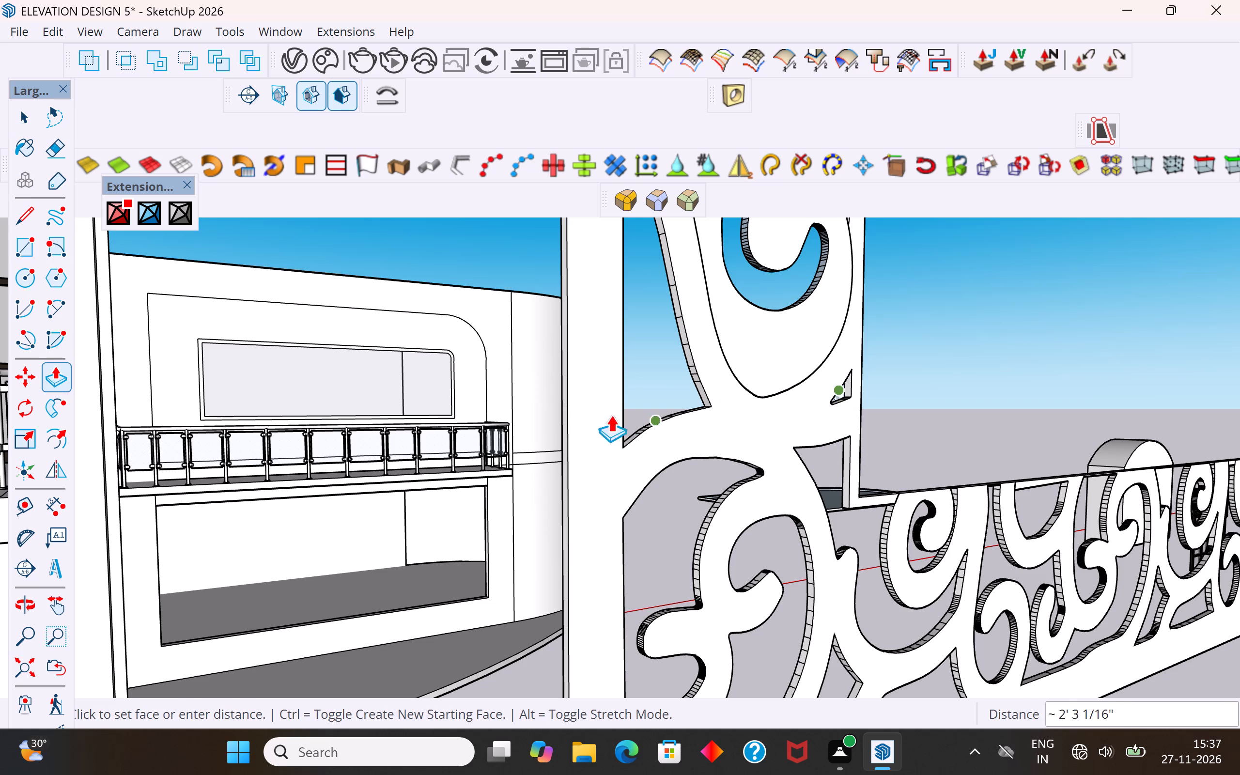
scroll(592, 415, up, 5)
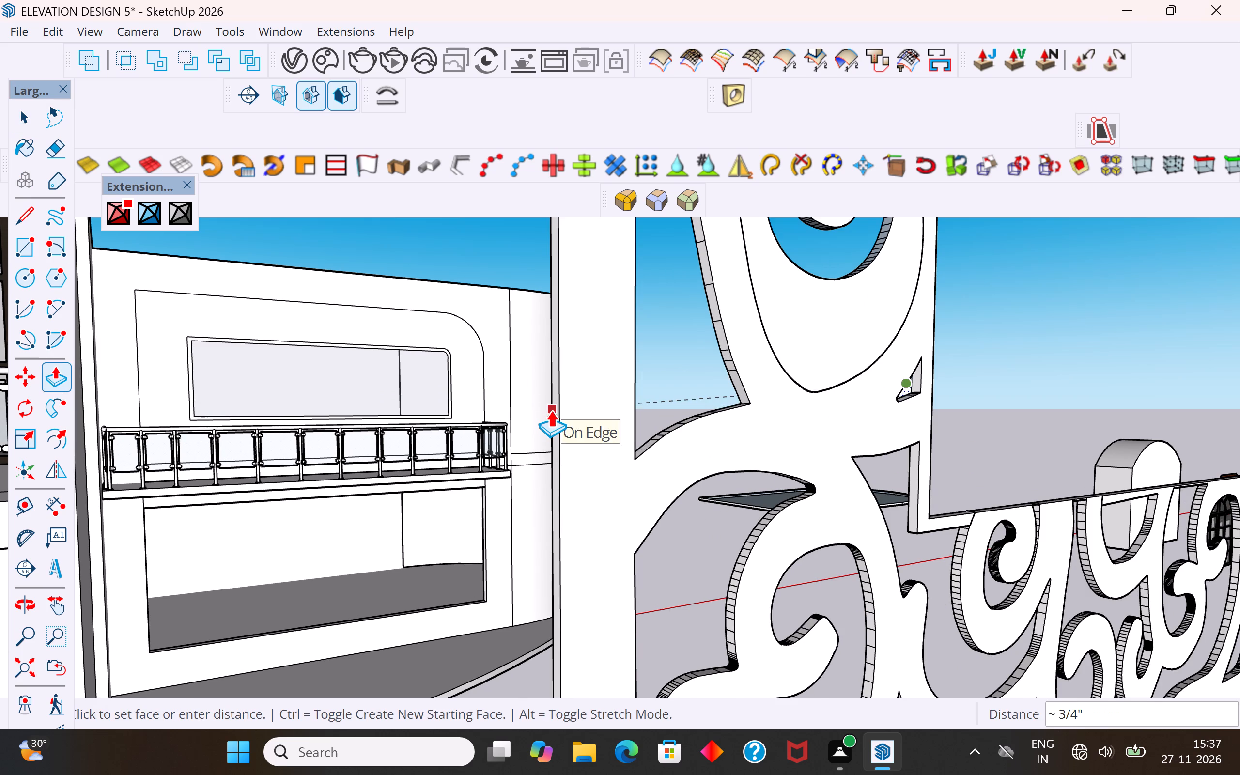
click(551, 410)
Delete the small pointed face near the central opening's lower corner and the stray edge just above it.
middle_drag(578, 411, 1170, 527)
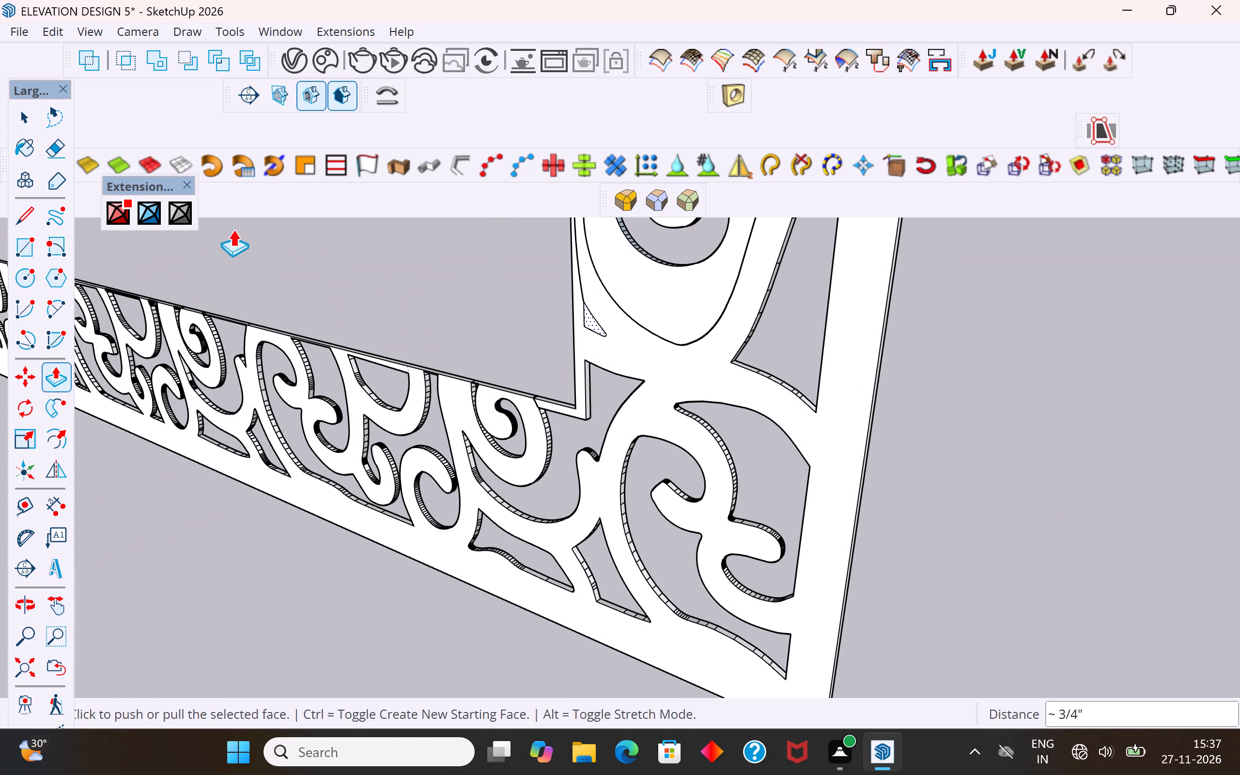
click(25, 122)
click(364, 296)
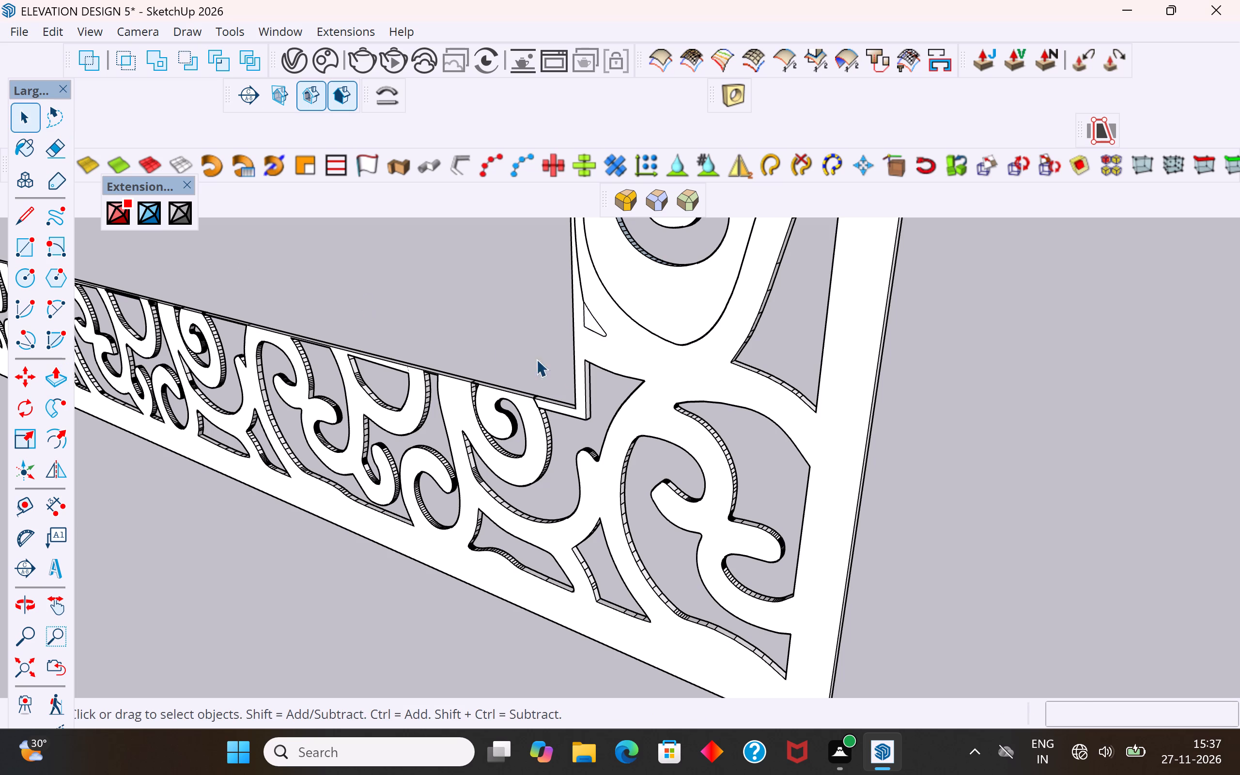
scroll(584, 339, up, 5)
click(593, 320)
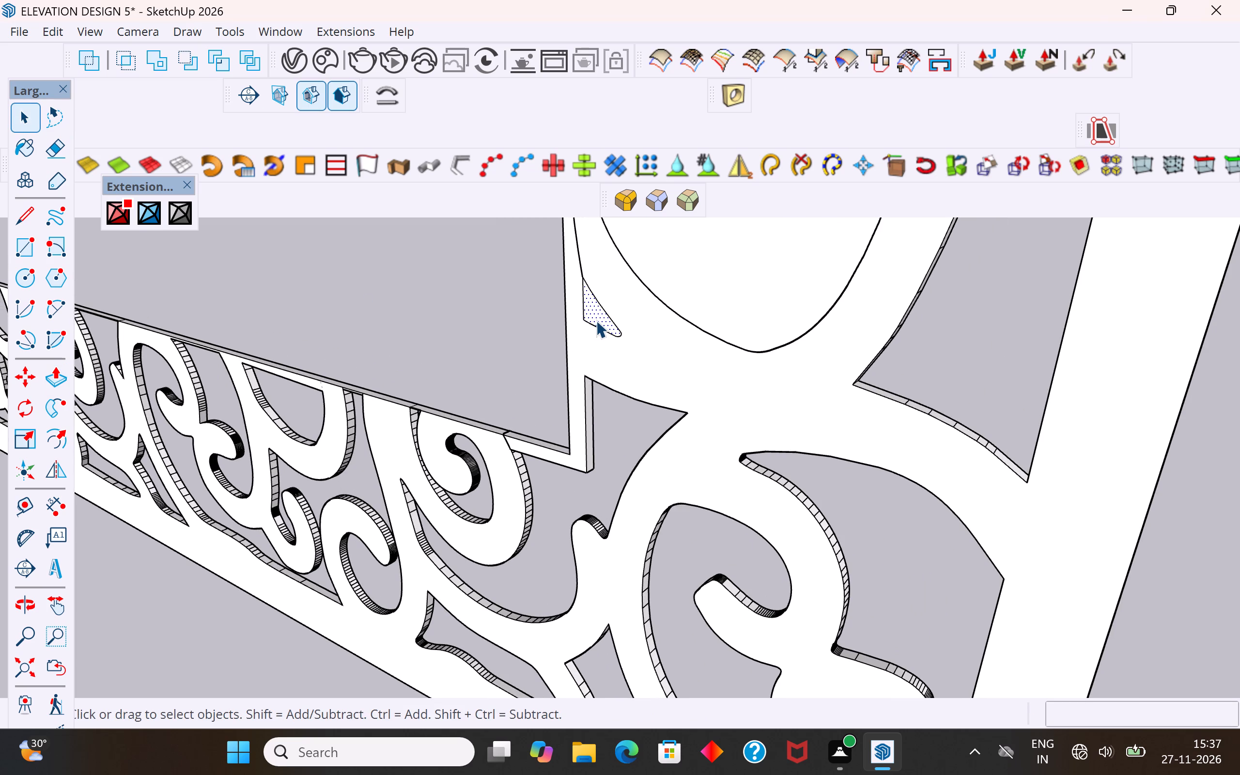
key(Delete)
click(581, 261)
key(Delete)
scroll(592, 358, down, 8)
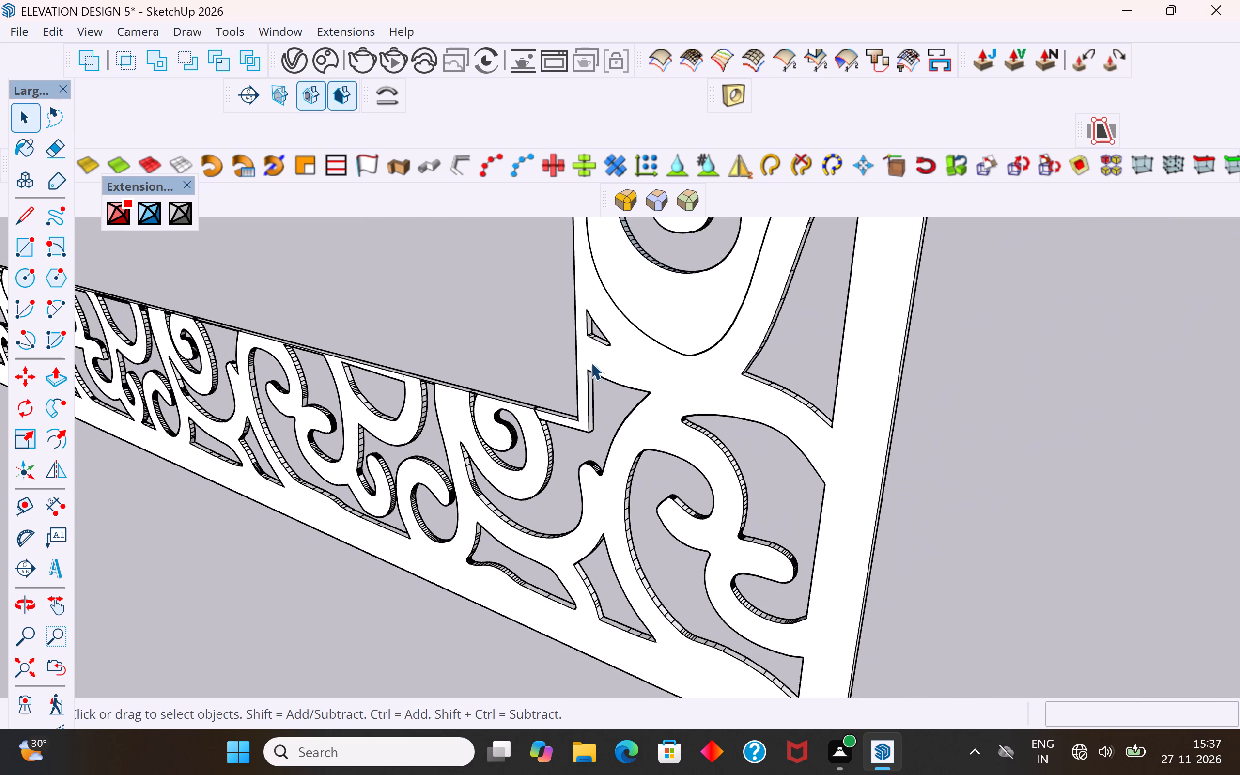
Delete the five stray zigzag edges crossing the hook-shaped scroll cut-out in the upper band, just above the central opening.
scroll(591, 362, down, 4)
middle_drag(661, 396, 749, 345)
scroll(606, 480, down, 5)
middle_drag(642, 471, 718, 435)
scroll(586, 537, down, 2)
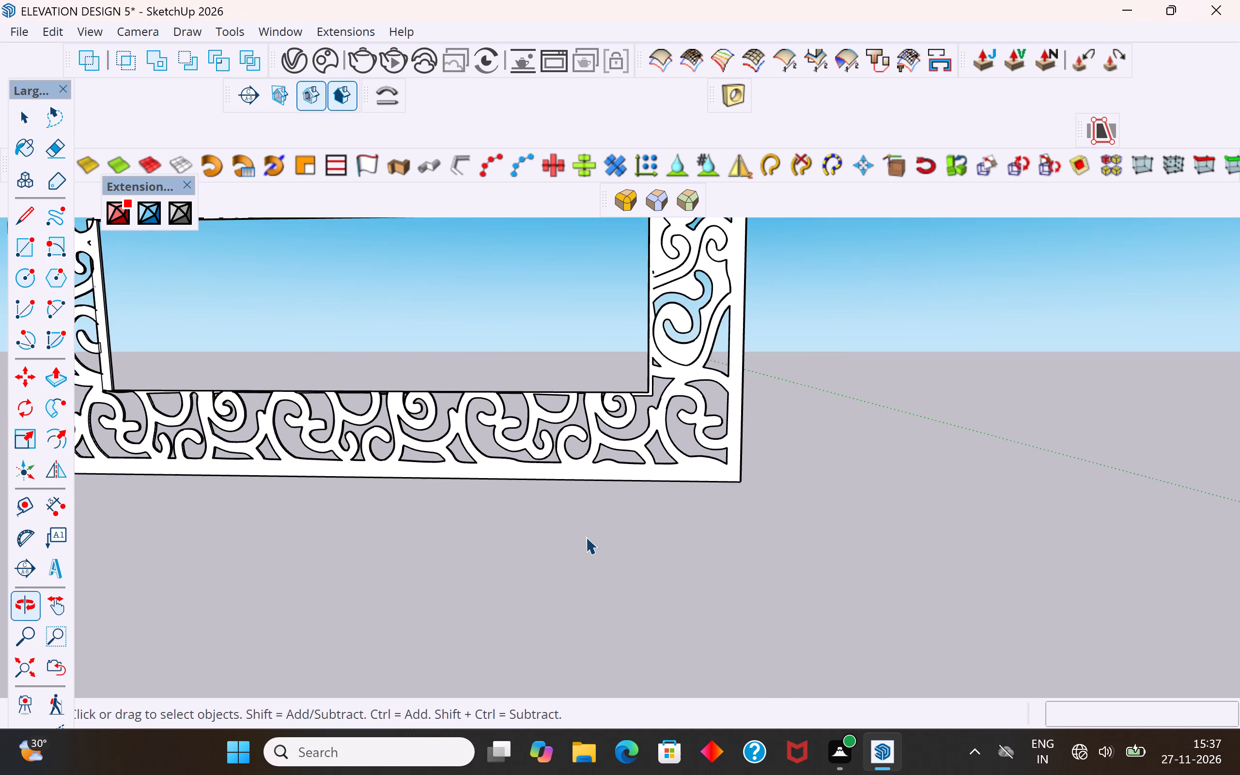
scroll(586, 537, down, 4)
middle_drag(604, 496, 639, 447)
scroll(601, 324, up, 4)
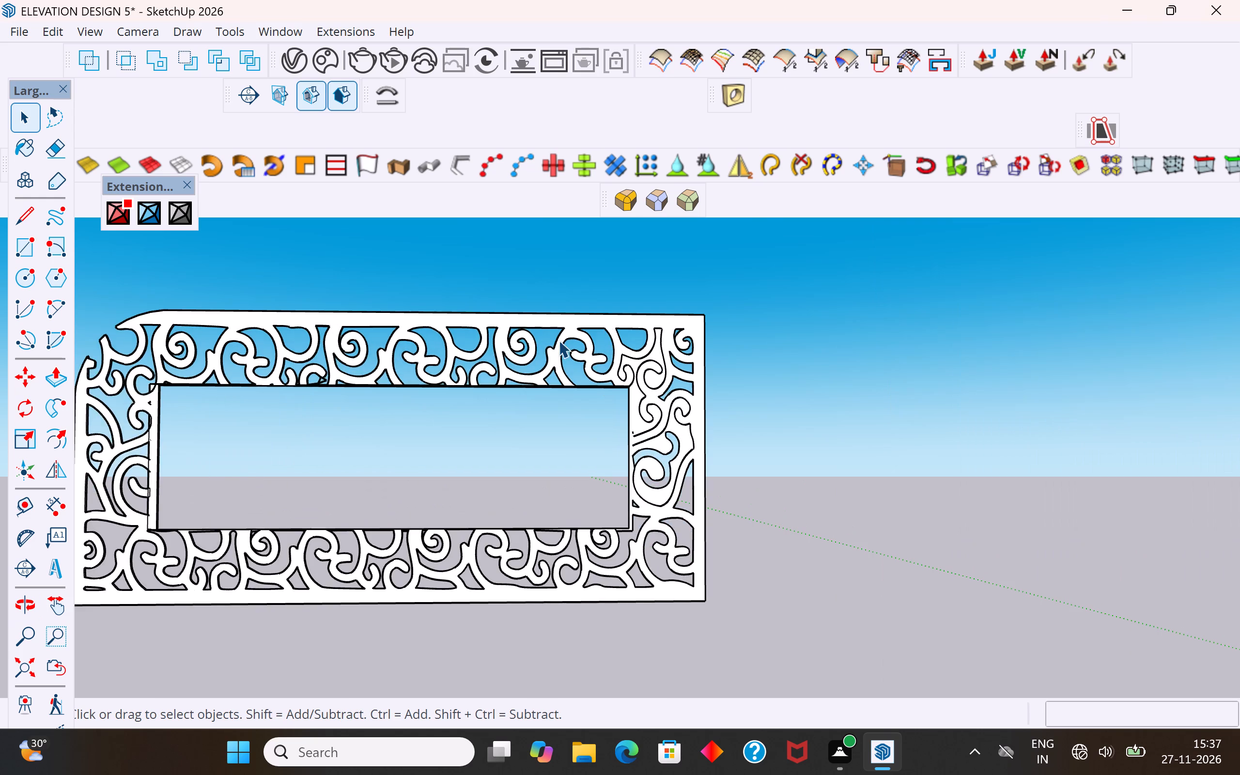
scroll(296, 396, up, 10)
scroll(340, 377, down, 4)
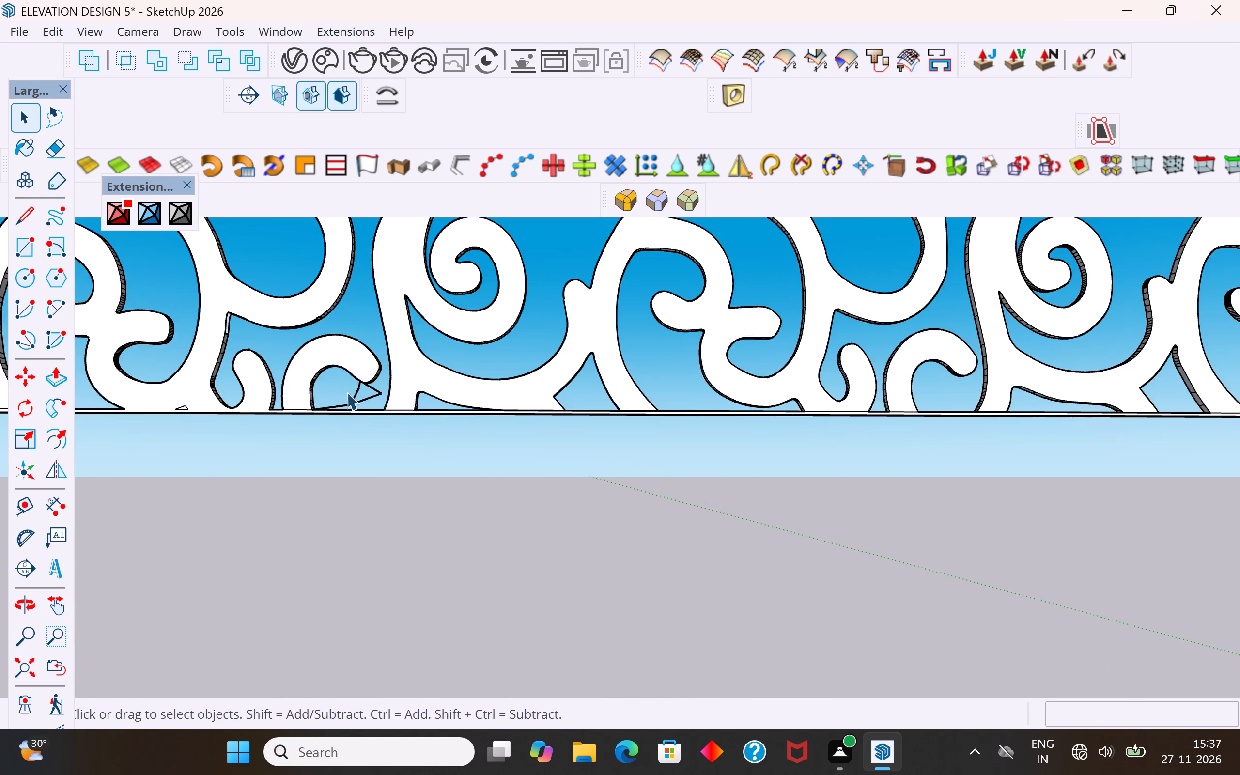
middle_drag(347, 393, 388, 603)
middle_drag(356, 465, 372, 376)
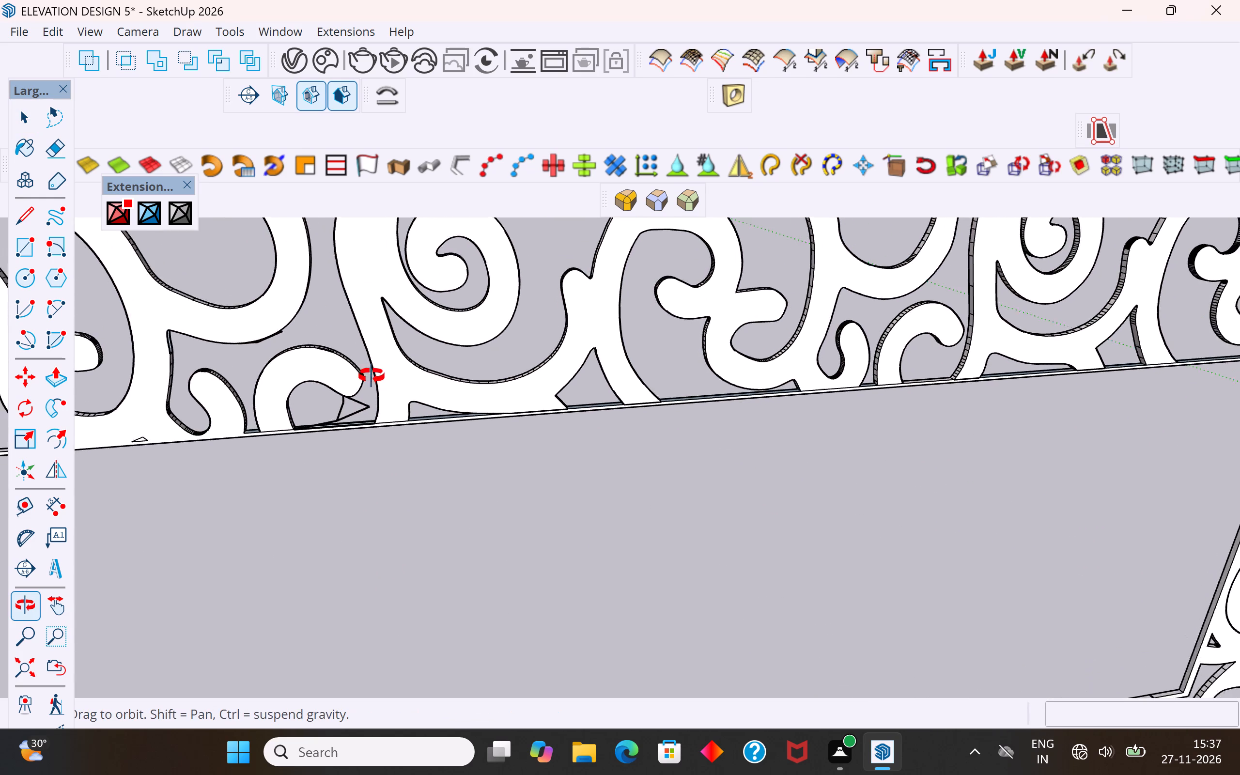
middle_drag(372, 376, 403, 274)
scroll(336, 387, up, 8)
click(348, 365)
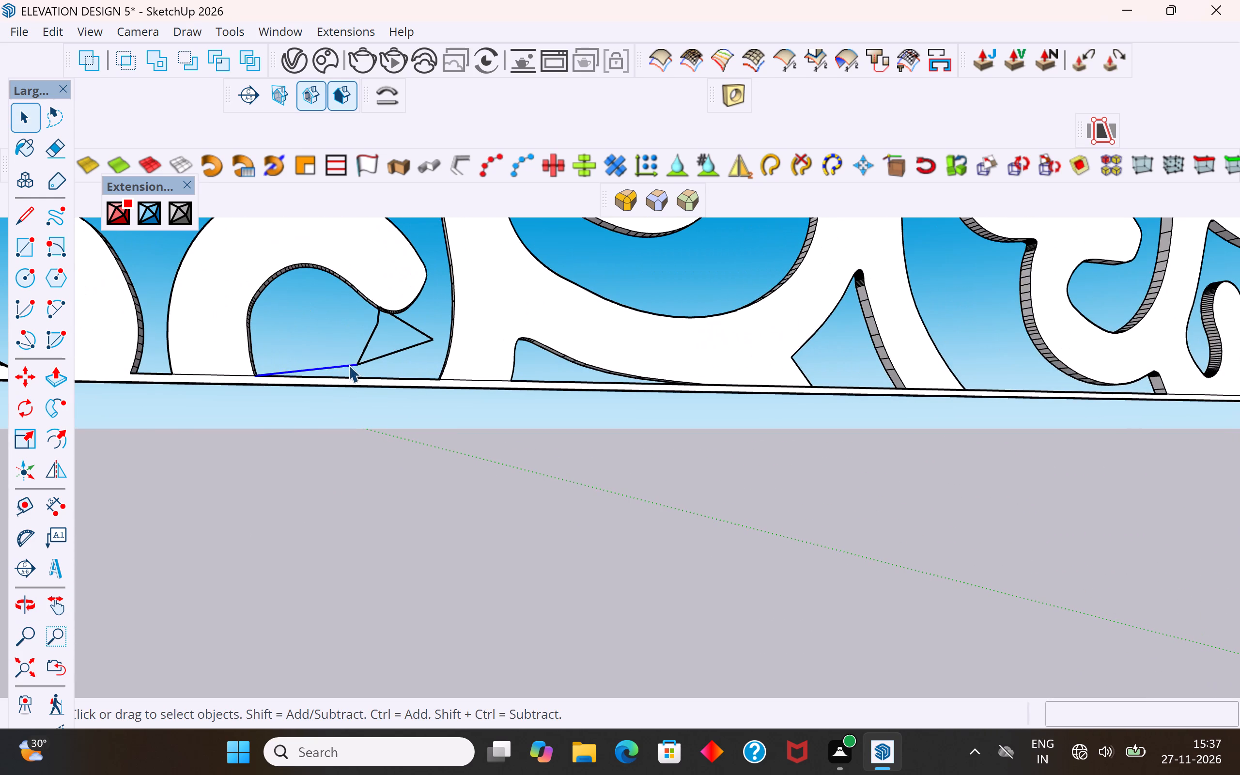
key(Delete)
click(365, 361)
key(Delete)
click(365, 351)
key(Delete)
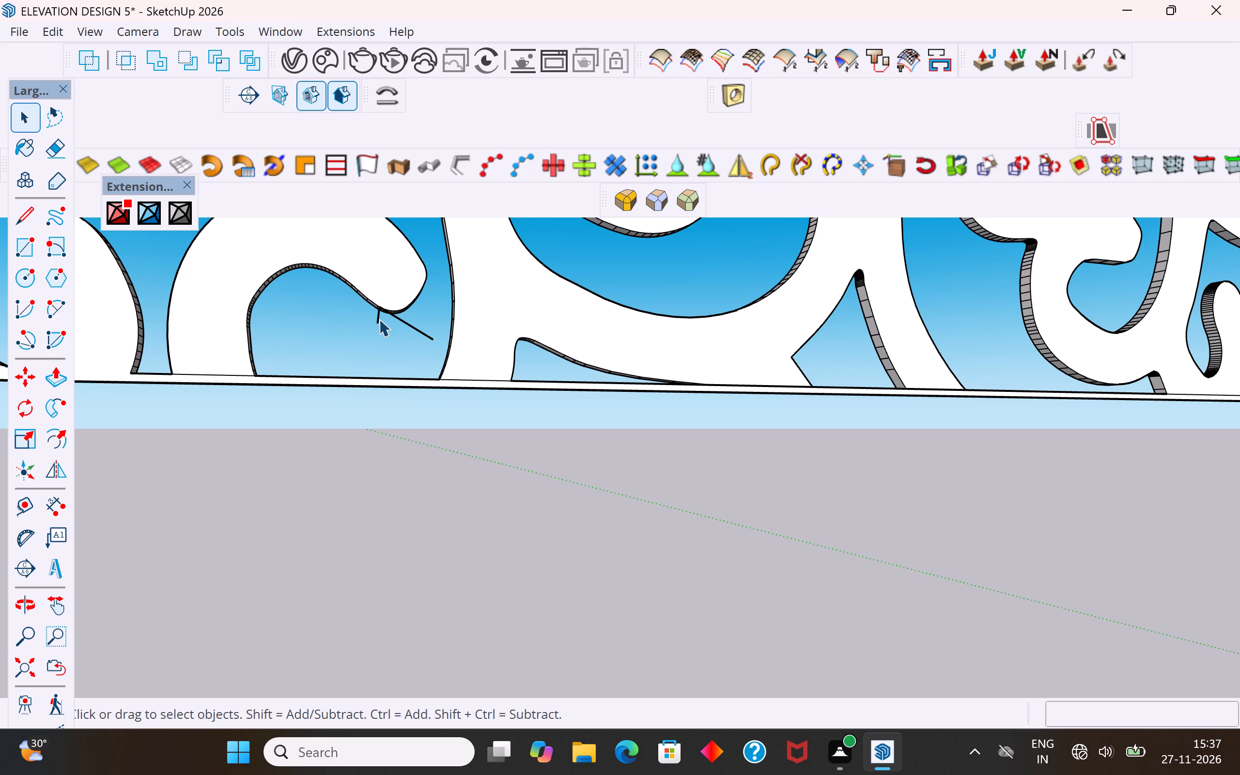
click(378, 318)
key(Delete)
click(402, 321)
key(Delete)
Close the open scroll outline at the central opening's upper corner with an arc about 7 1/2" long and 1 3/4" bulge.
middle_drag(399, 310, 378, 360)
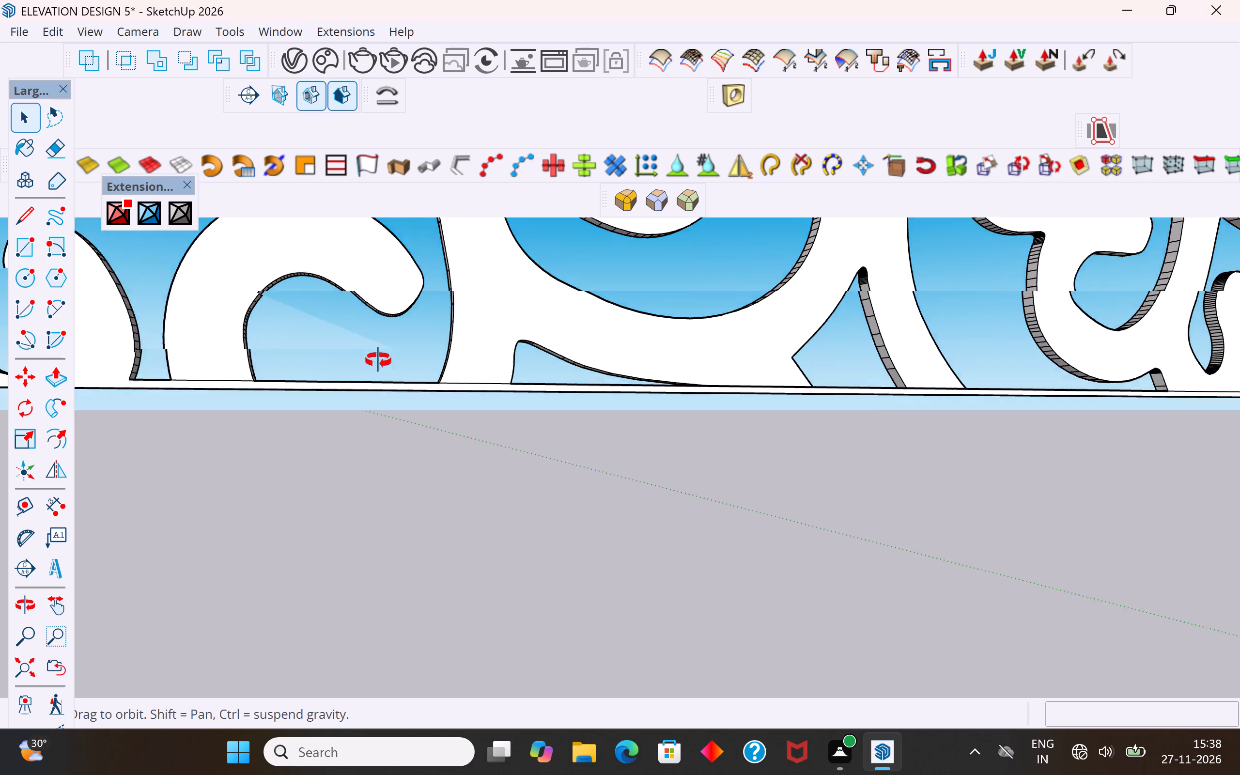
middle_drag(378, 360, 317, 455)
scroll(317, 455, up, 1)
scroll(316, 454, down, 7)
scroll(755, 497, up, 3)
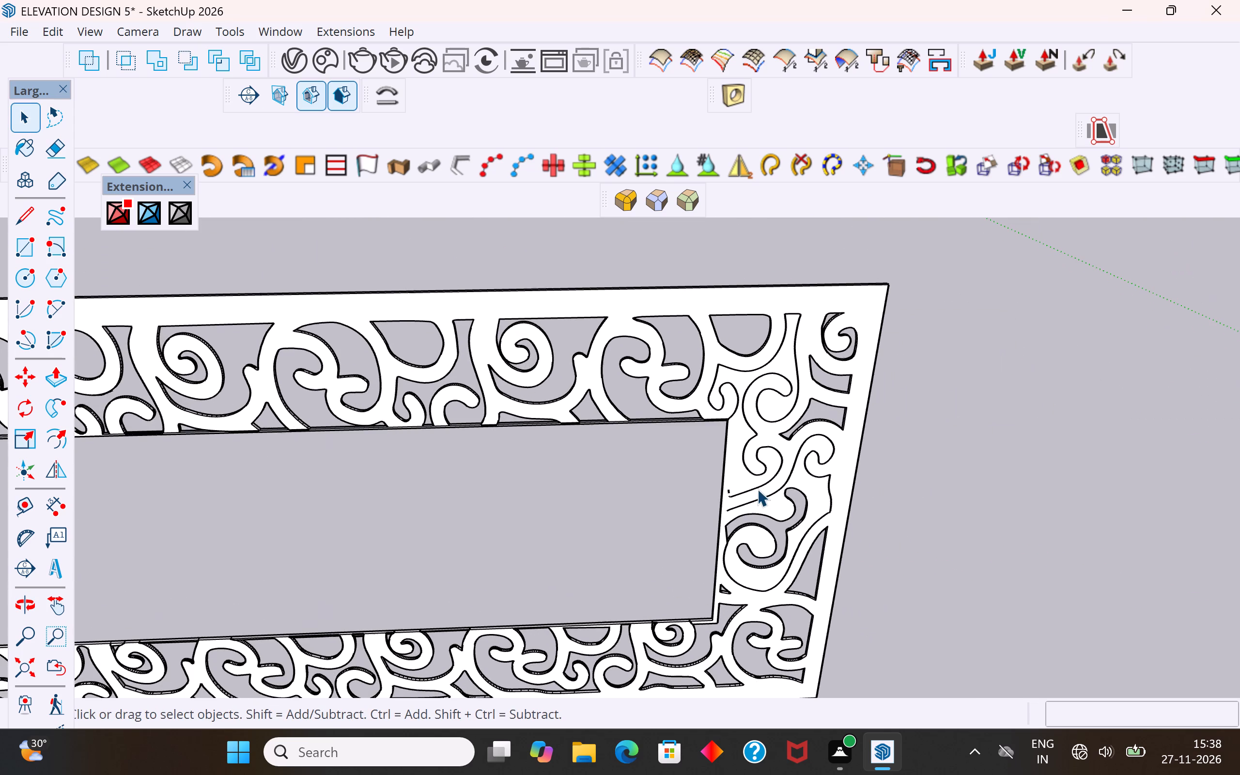
scroll(781, 433, up, 4)
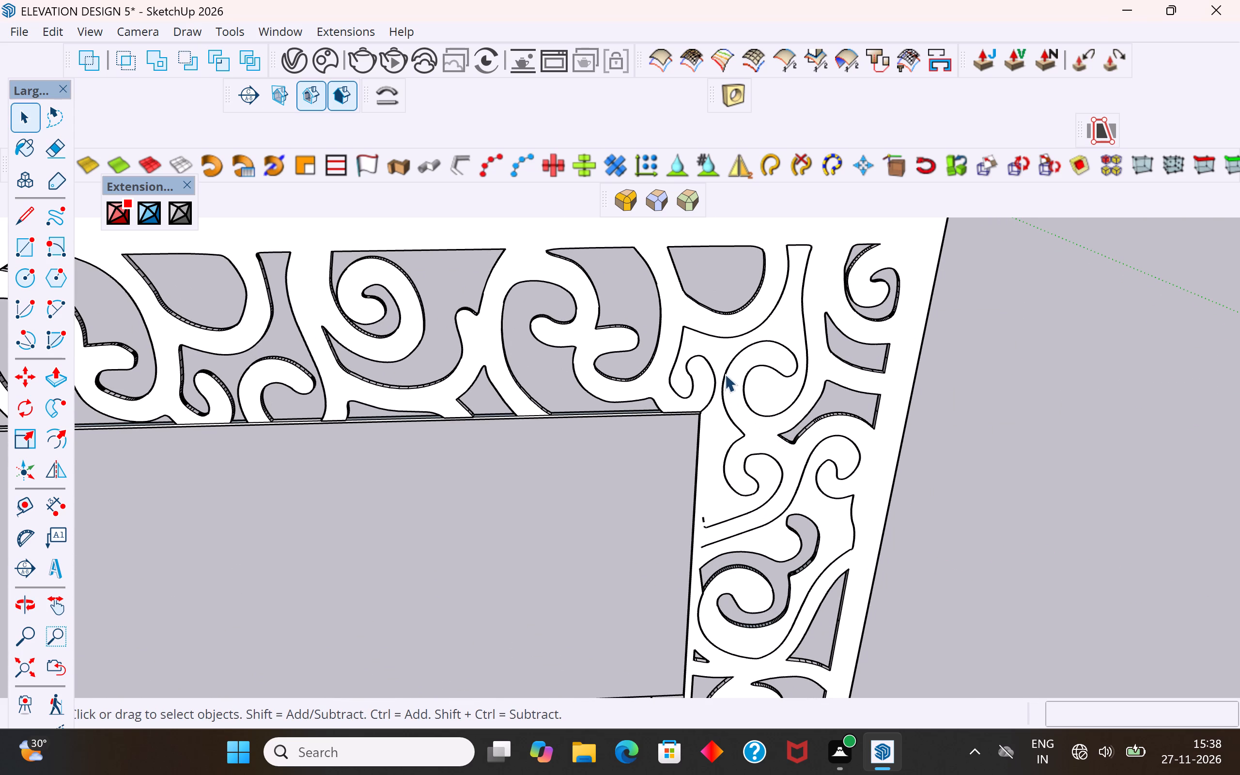
click(724, 354)
scroll(726, 377, up, 5)
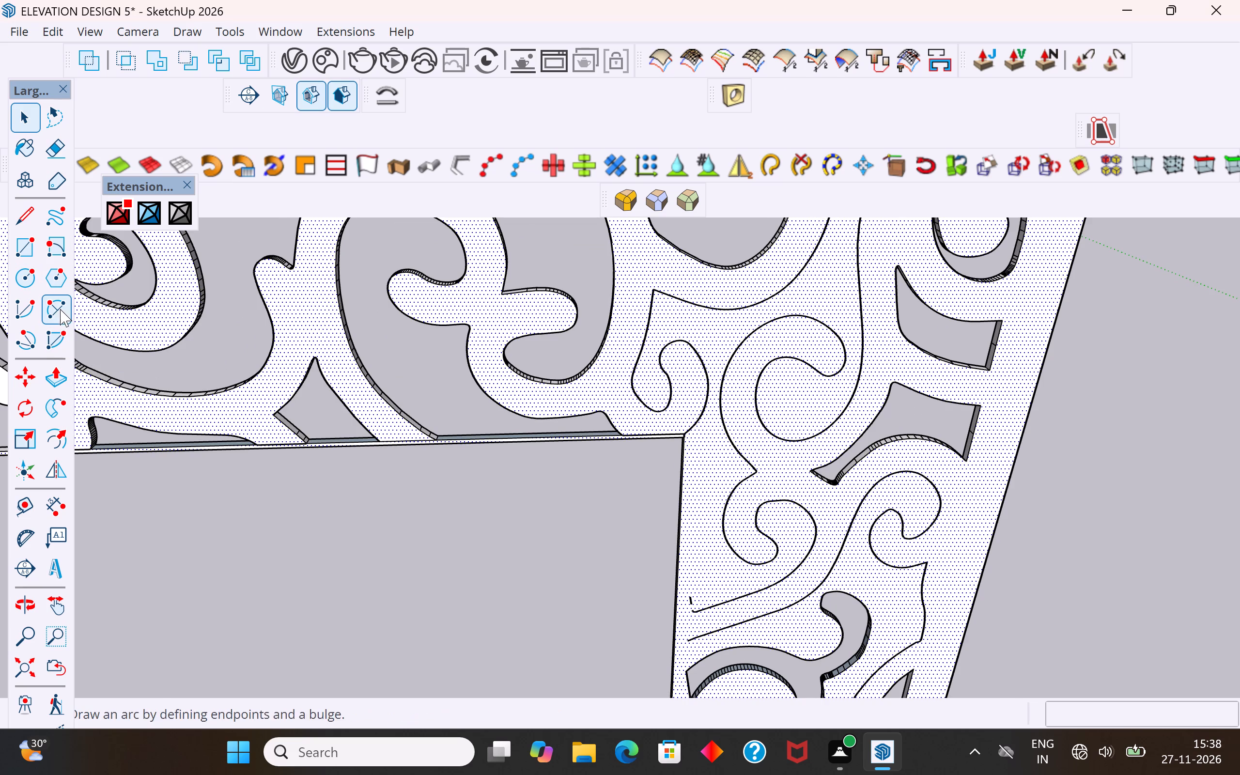
click(60, 309)
scroll(674, 348, up, 4)
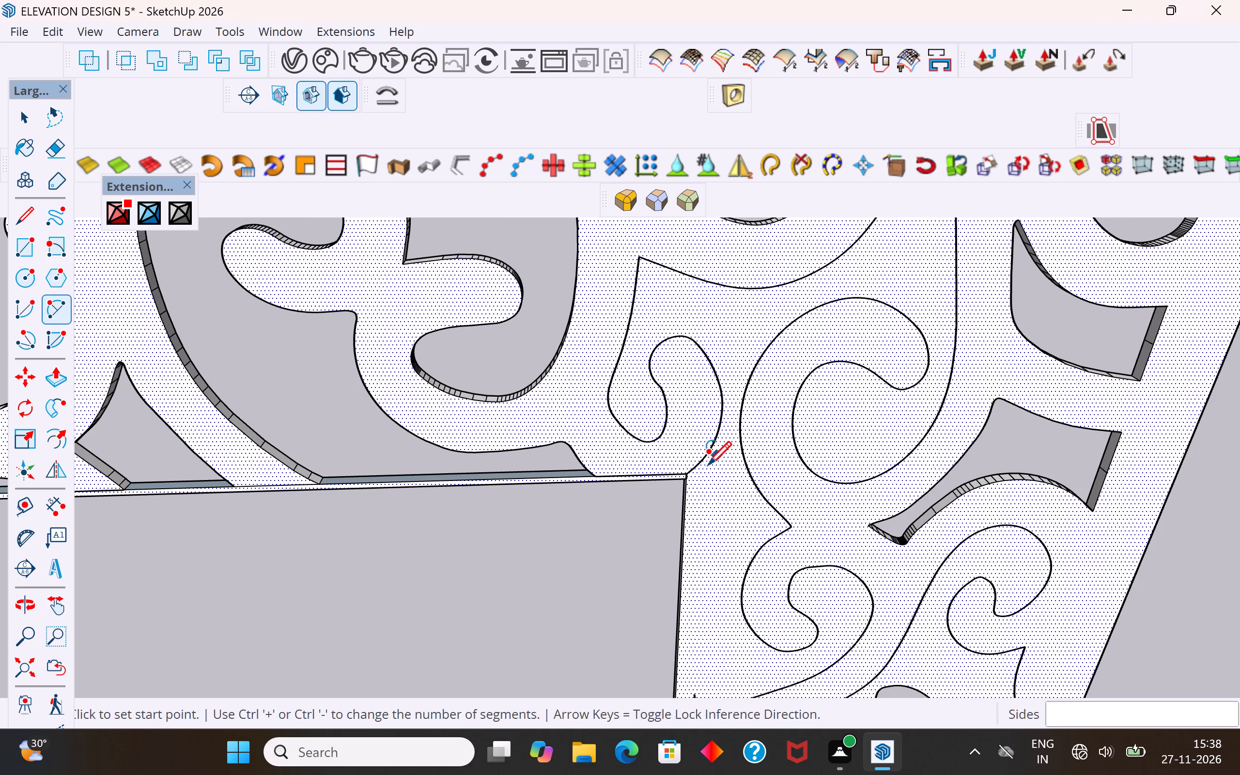
click(697, 471)
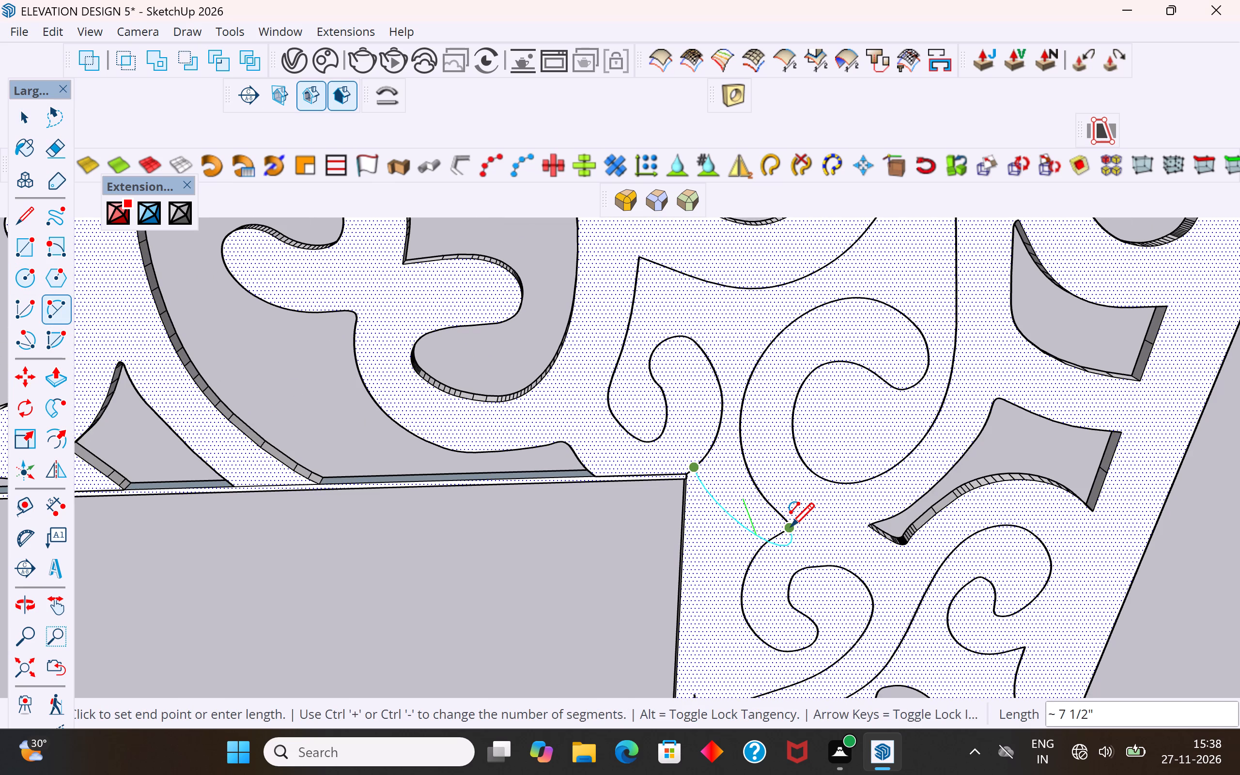
click(791, 525)
middle_drag(733, 540, 800, 501)
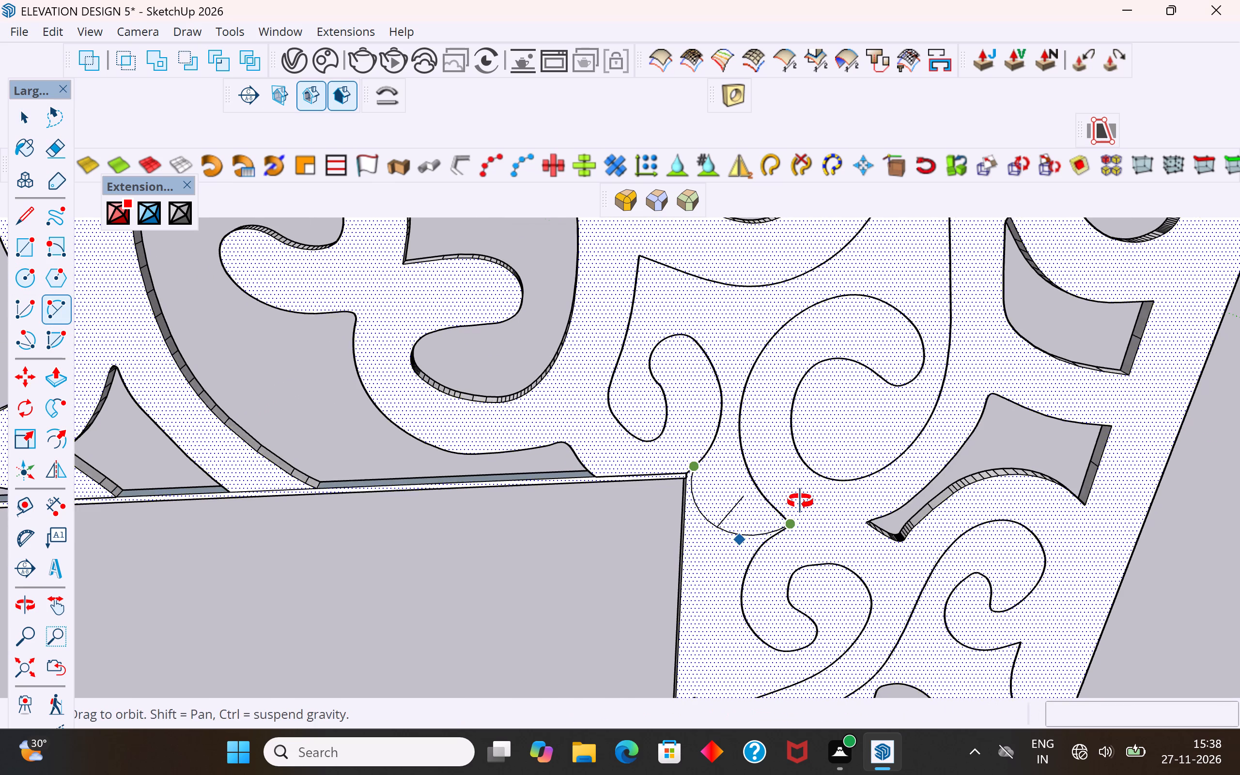
middle_drag(800, 501, 906, 353)
click(716, 536)
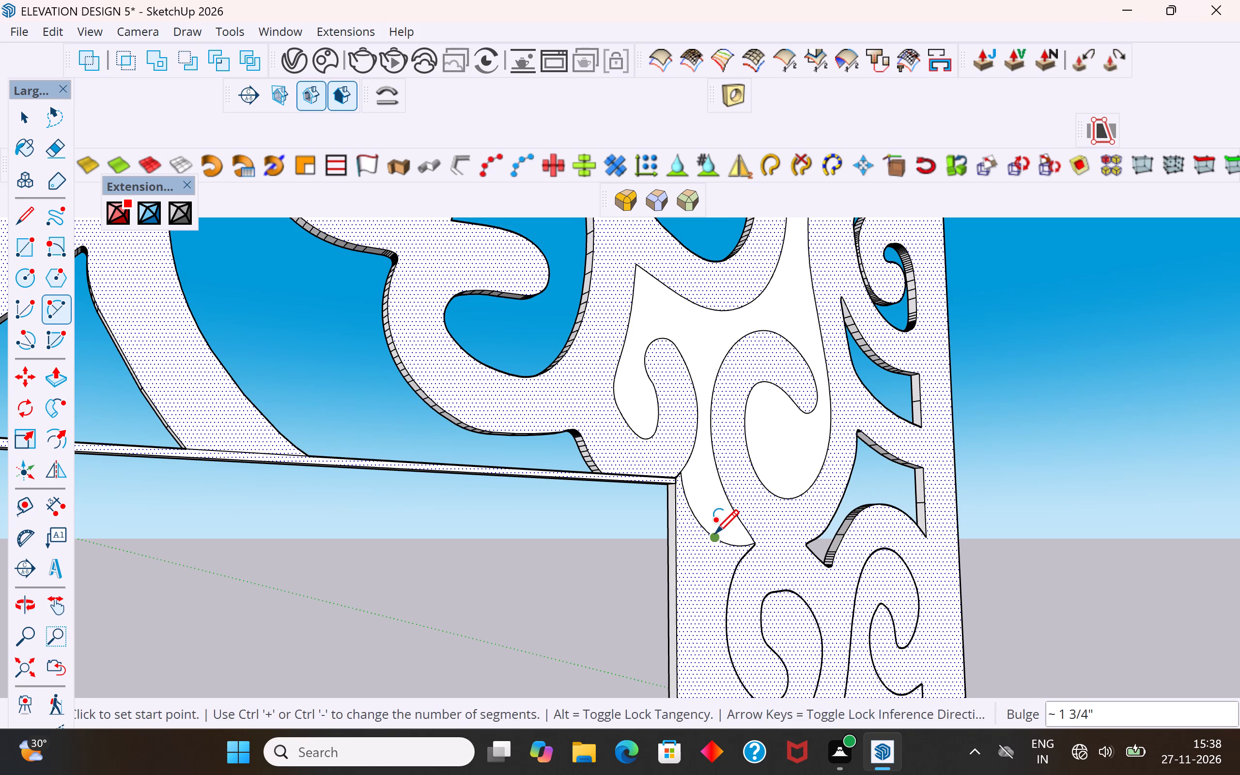
Push the closed scroll face at the opening's upper corner about 3/4" through the frame's thickness with Push/Pull.
click(25, 124)
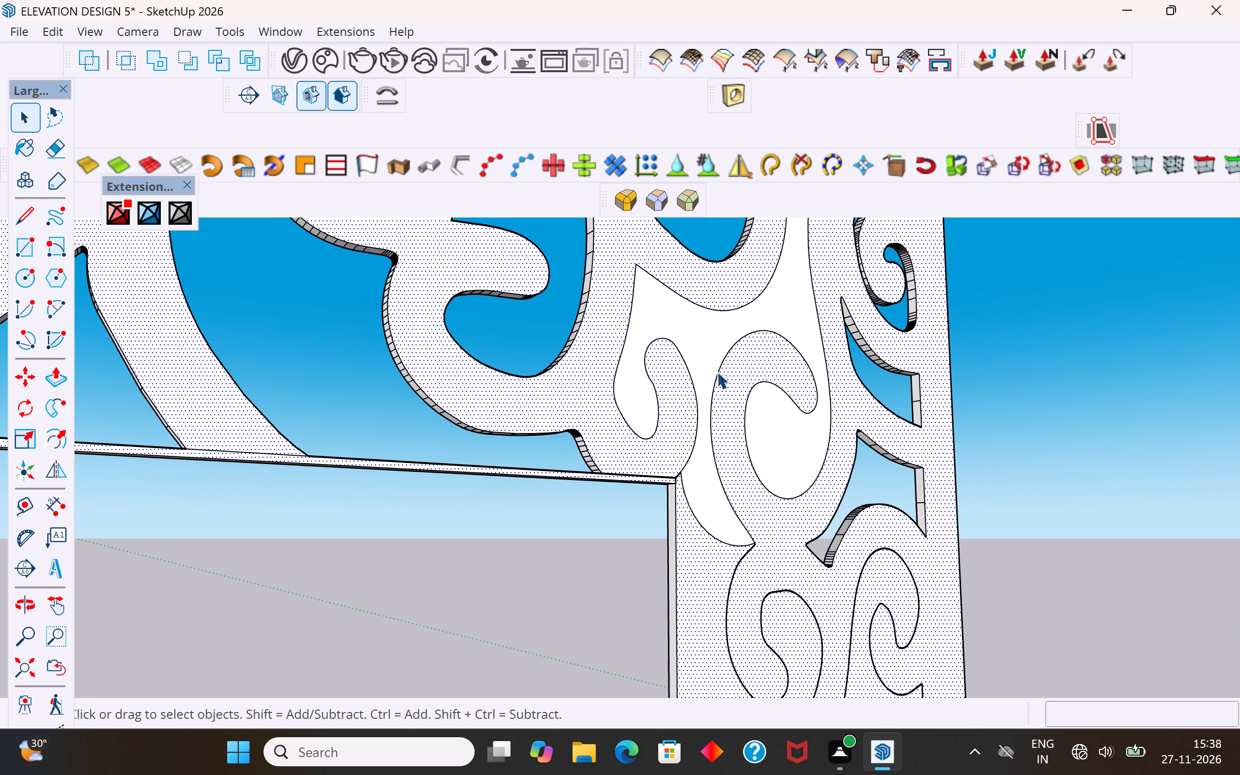
middle_drag(1035, 440, 610, 541)
click(675, 514)
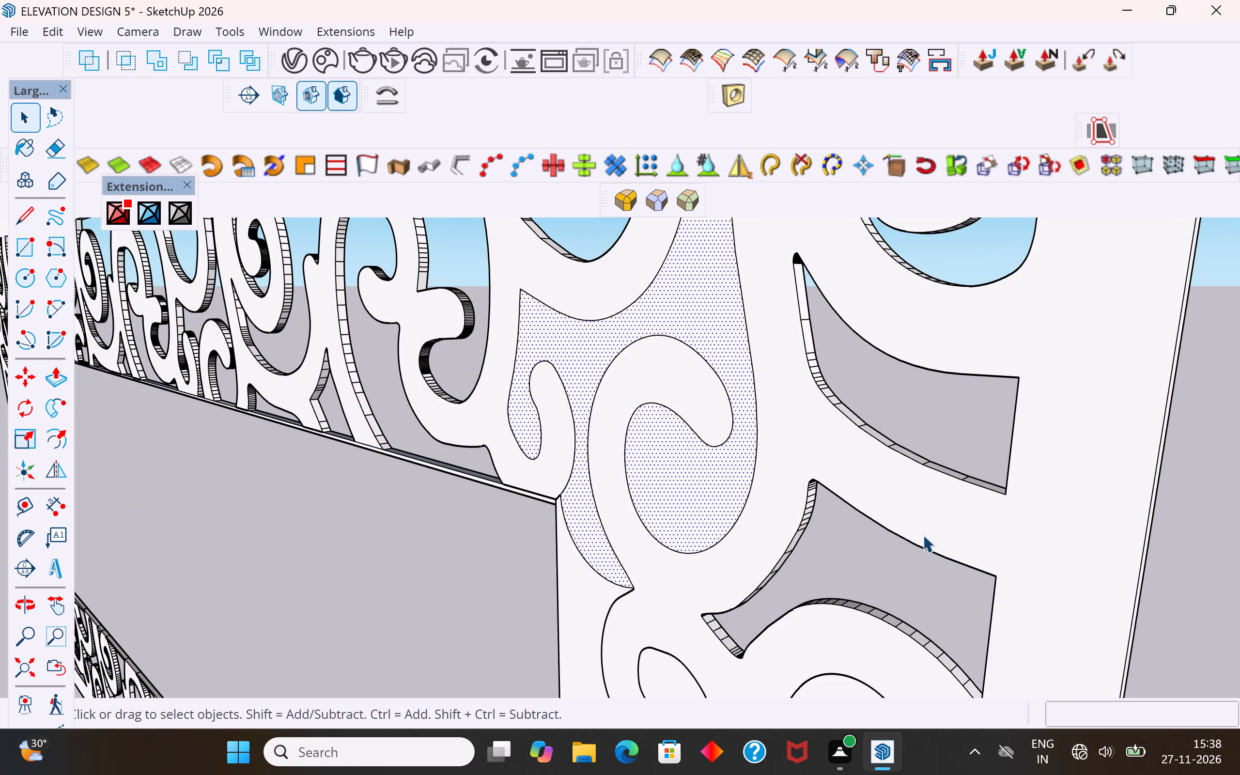
middle_drag(919, 535, 694, 612)
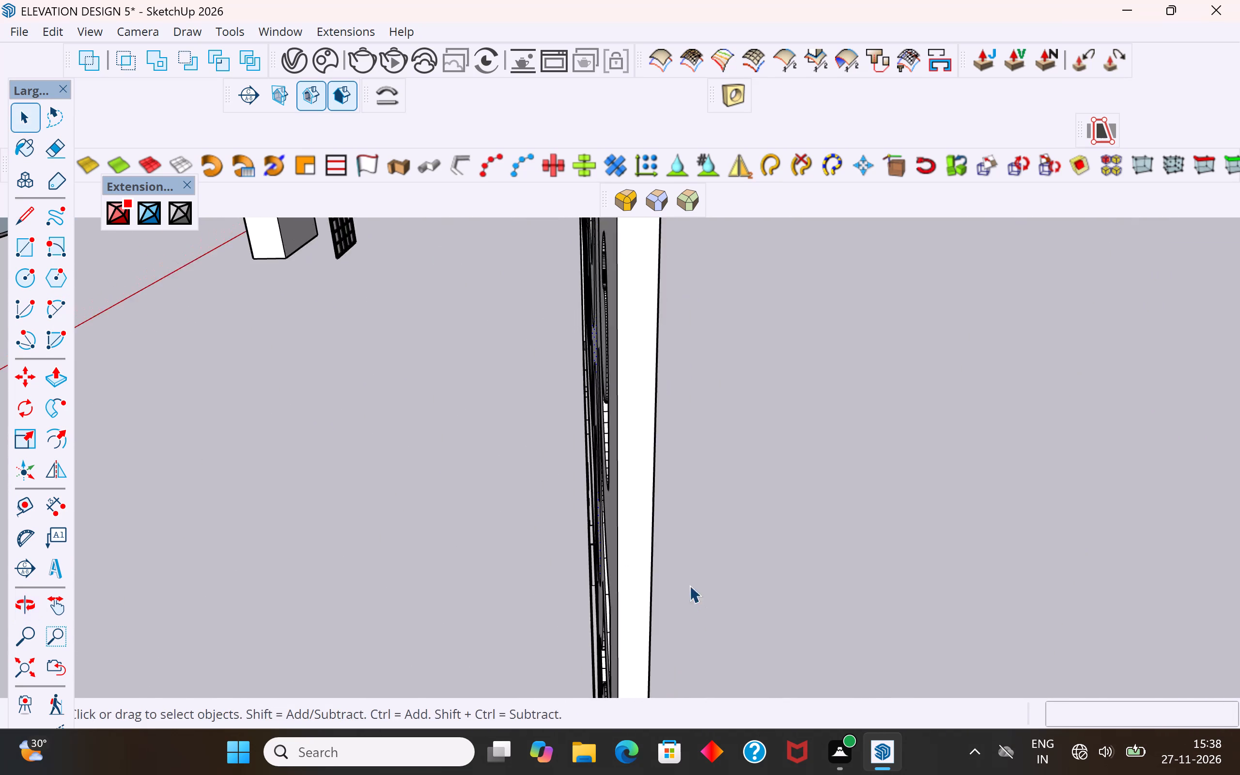
scroll(541, 442, down, 9)
middle_drag(548, 456, 453, 455)
scroll(471, 450, up, 8)
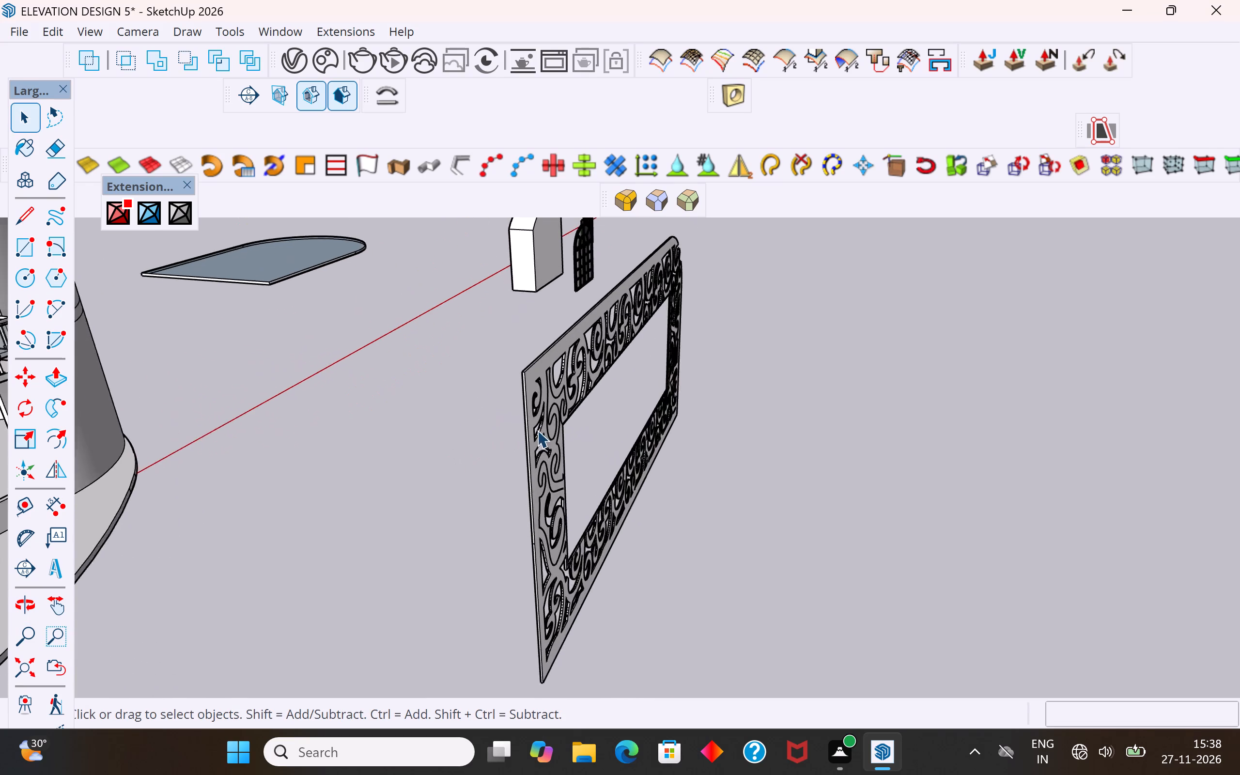
scroll(537, 430, up, 5)
middle_drag(557, 449, 738, 461)
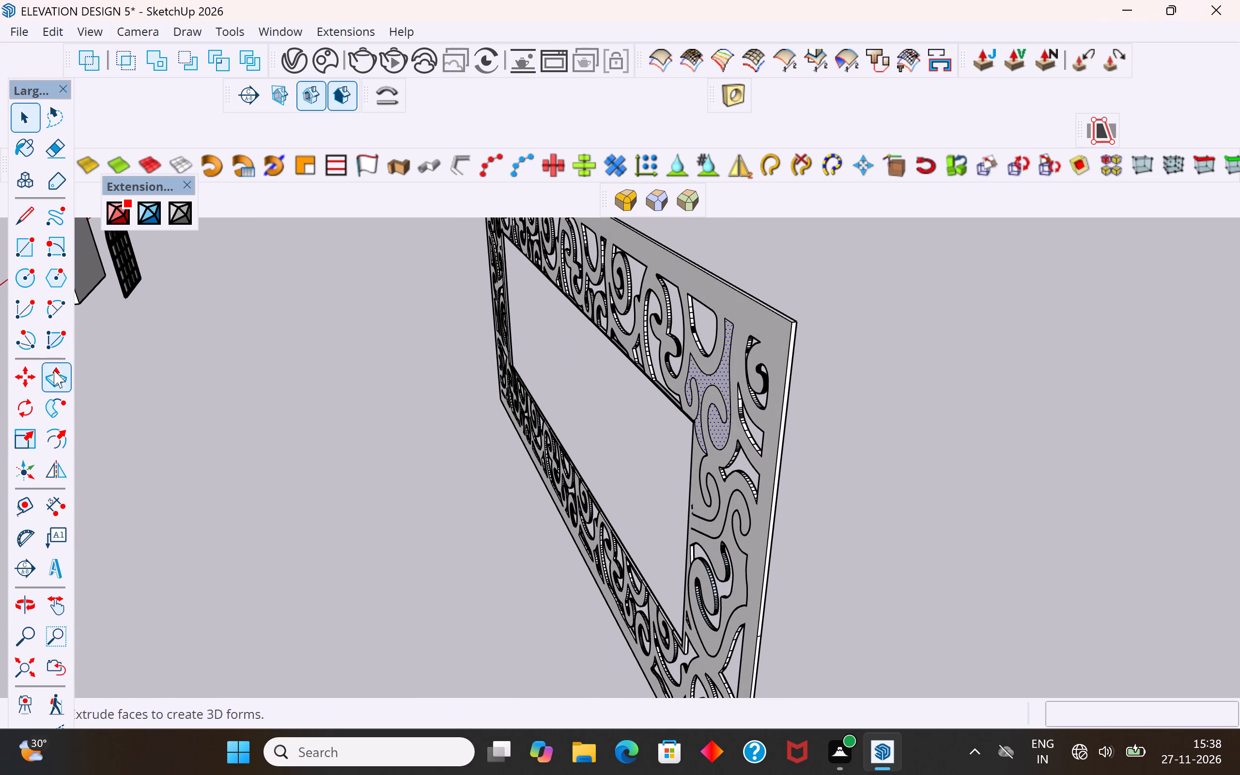
click(54, 371)
scroll(726, 327, up, 6)
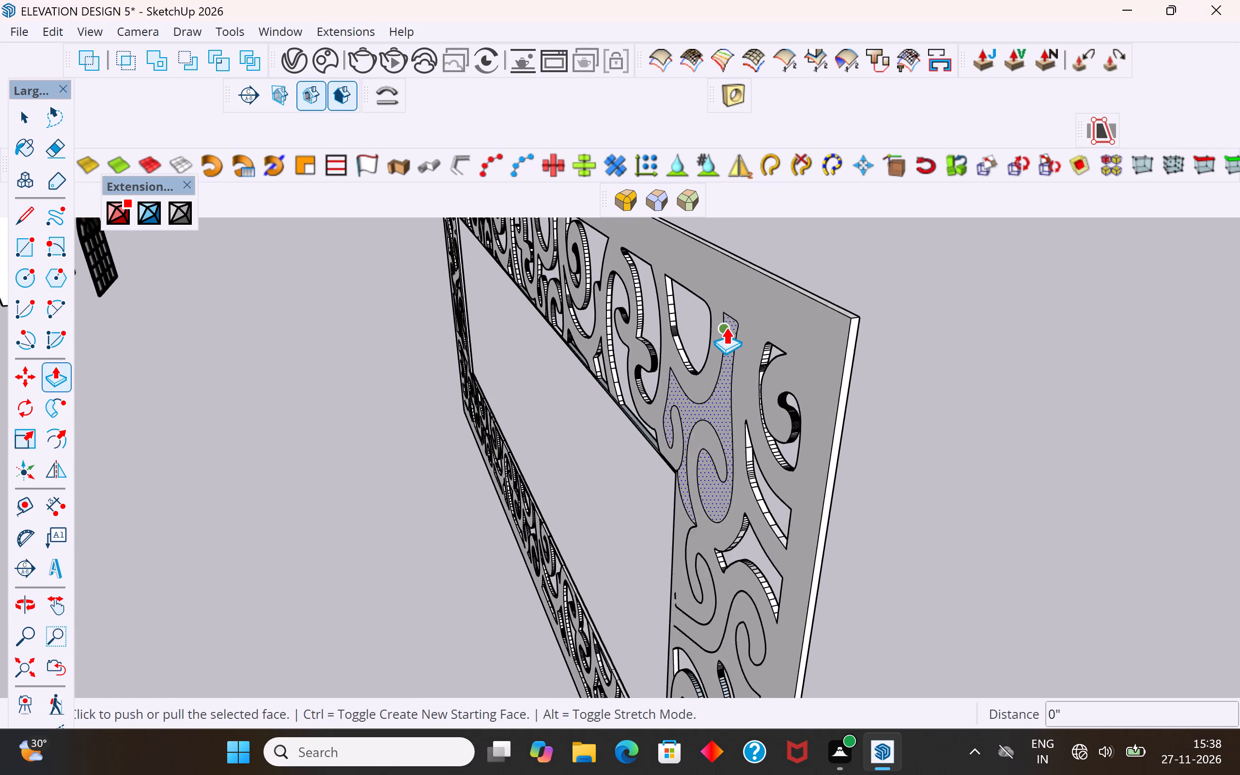
scroll(726, 327, up, 4)
click(726, 302)
middle_drag(825, 303, 686, 489)
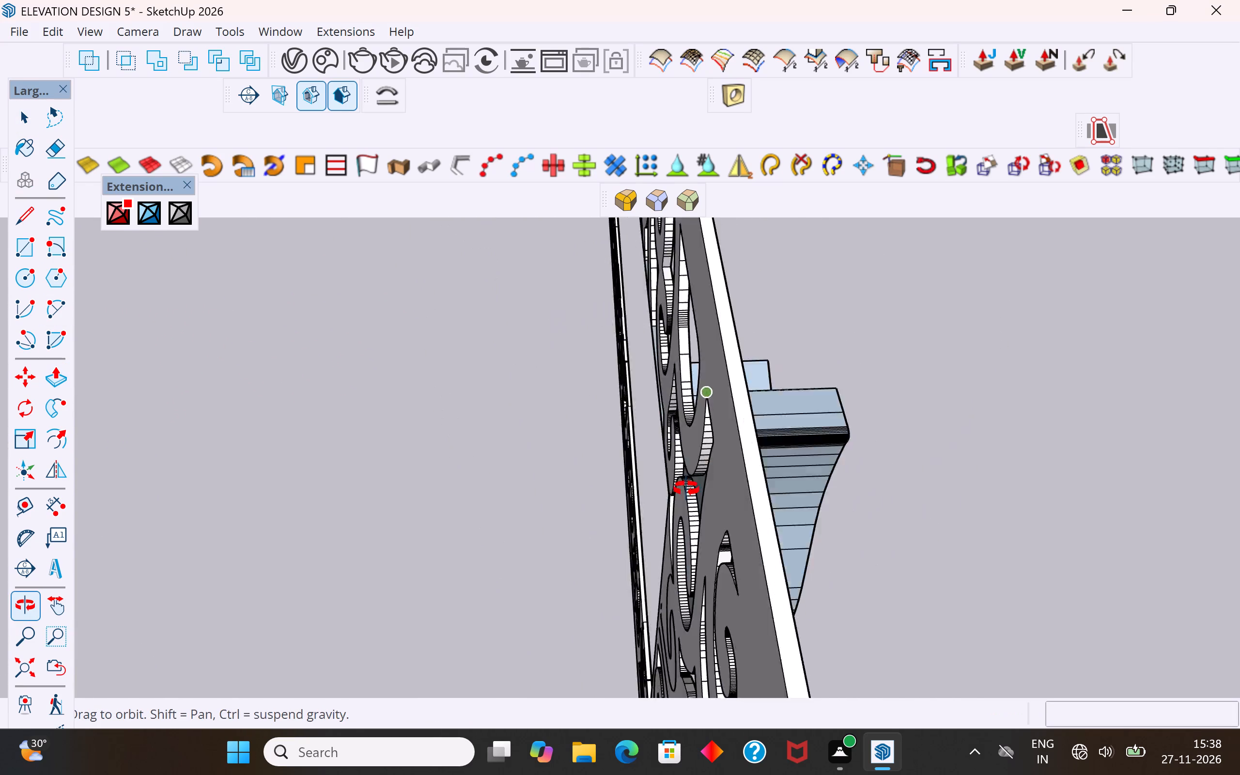
middle_drag(686, 489, 685, 491)
click(713, 463)
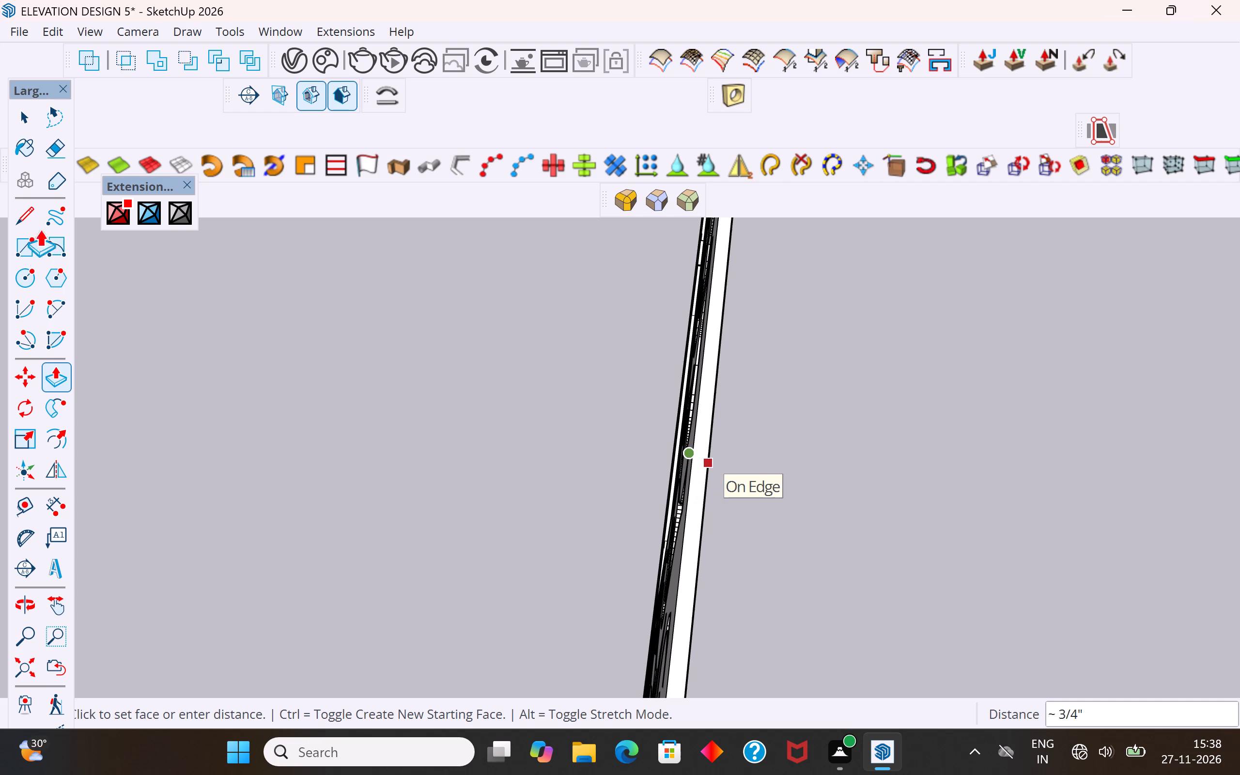
Delete the scroll face at the opening's upper corner to open the cut-out.
scroll(434, 469, down, 5)
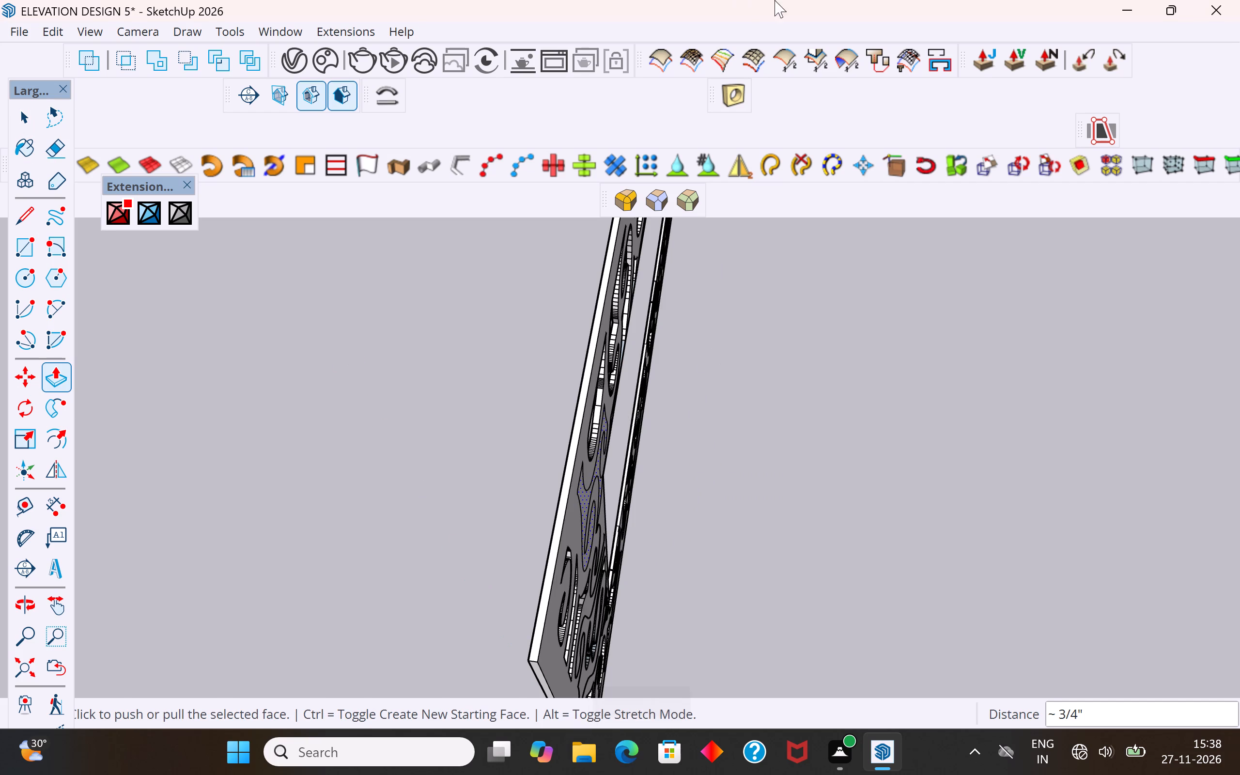
scroll(387, 531, down, 4)
middle_drag(547, 548, 463, 433)
click(21, 117)
scroll(421, 371, up, 2)
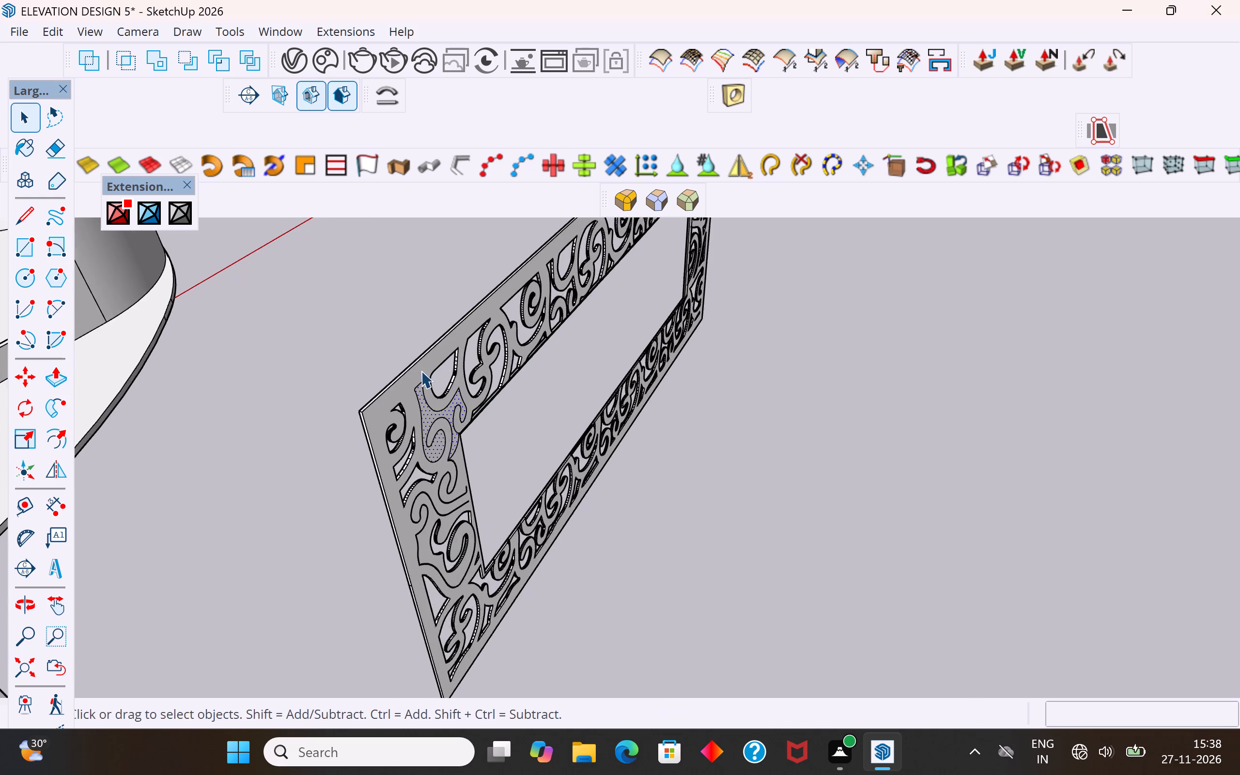
scroll(421, 371, up, 7)
key(Delete)
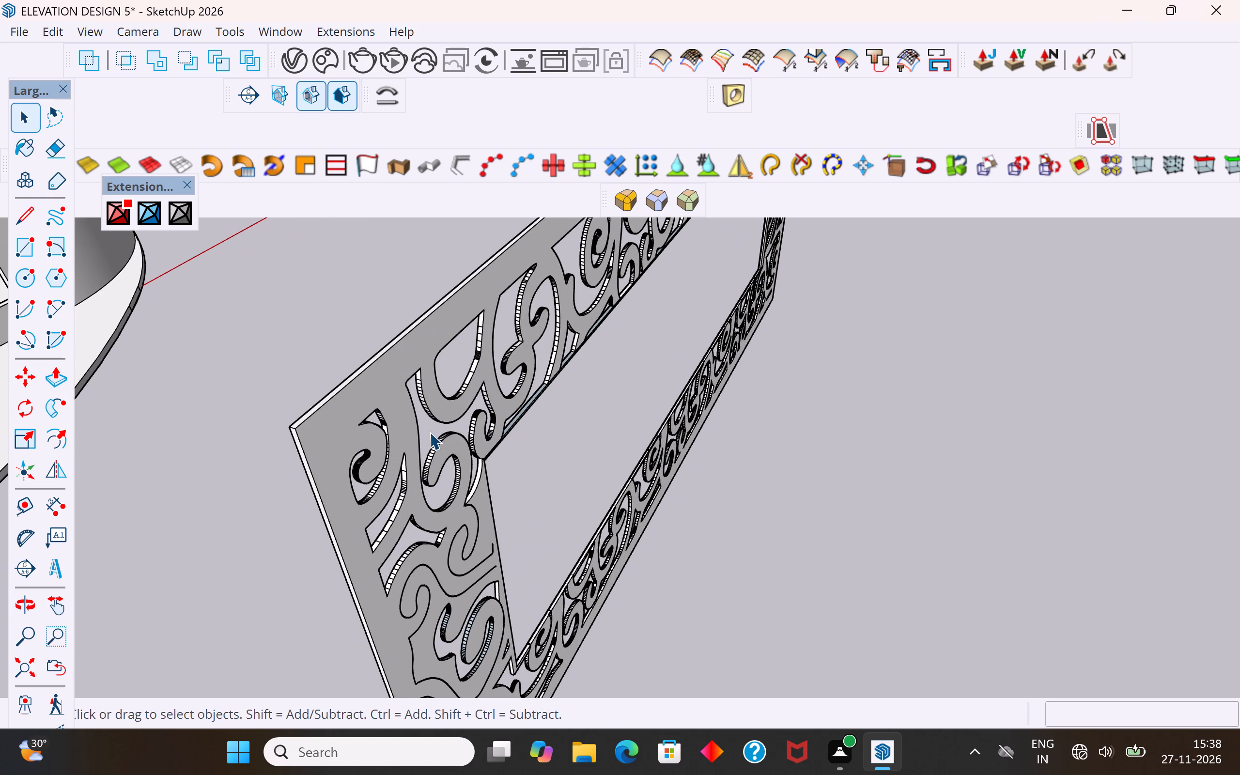
Examine the frame's side band beside the central opening for scroll outlines that are still unclosed or filled.
middle_drag(503, 460, 351, 365)
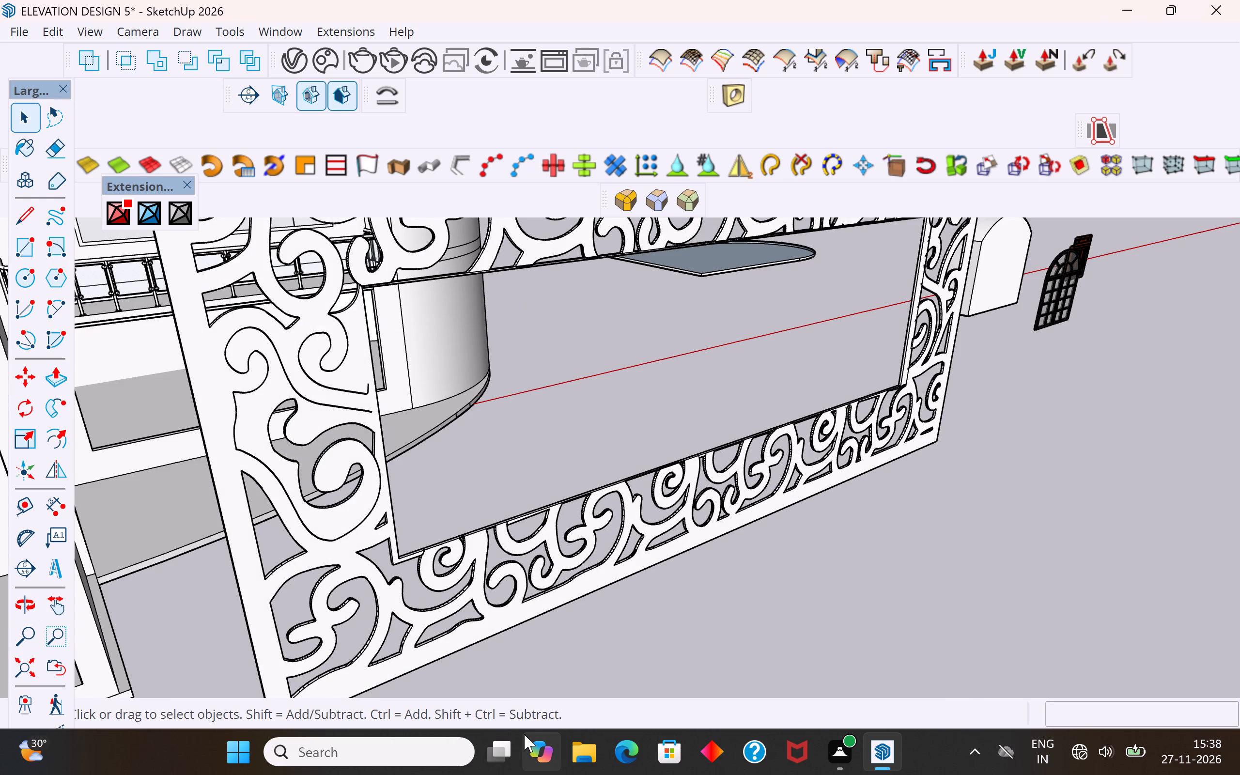
scroll(753, 607, down, 4)
middle_drag(911, 566, 775, 449)
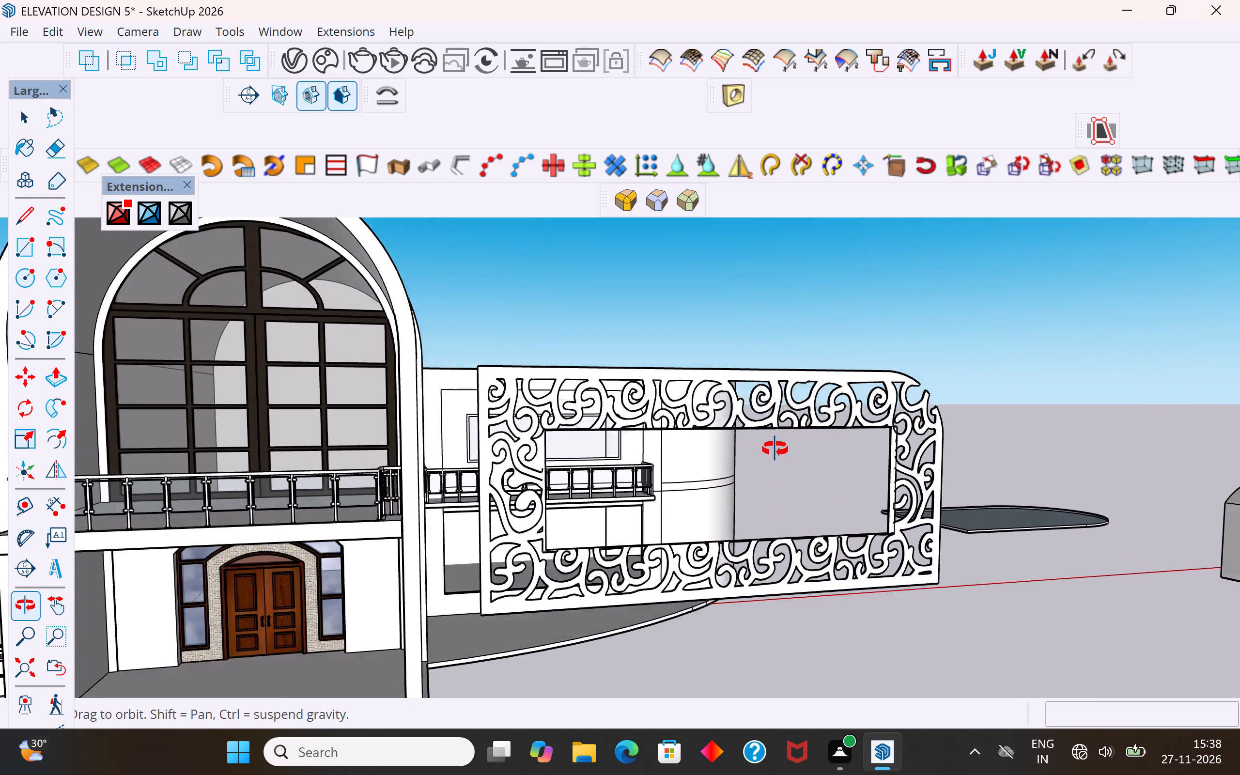
middle_drag(775, 449, 949, 373)
scroll(596, 451, up, 5)
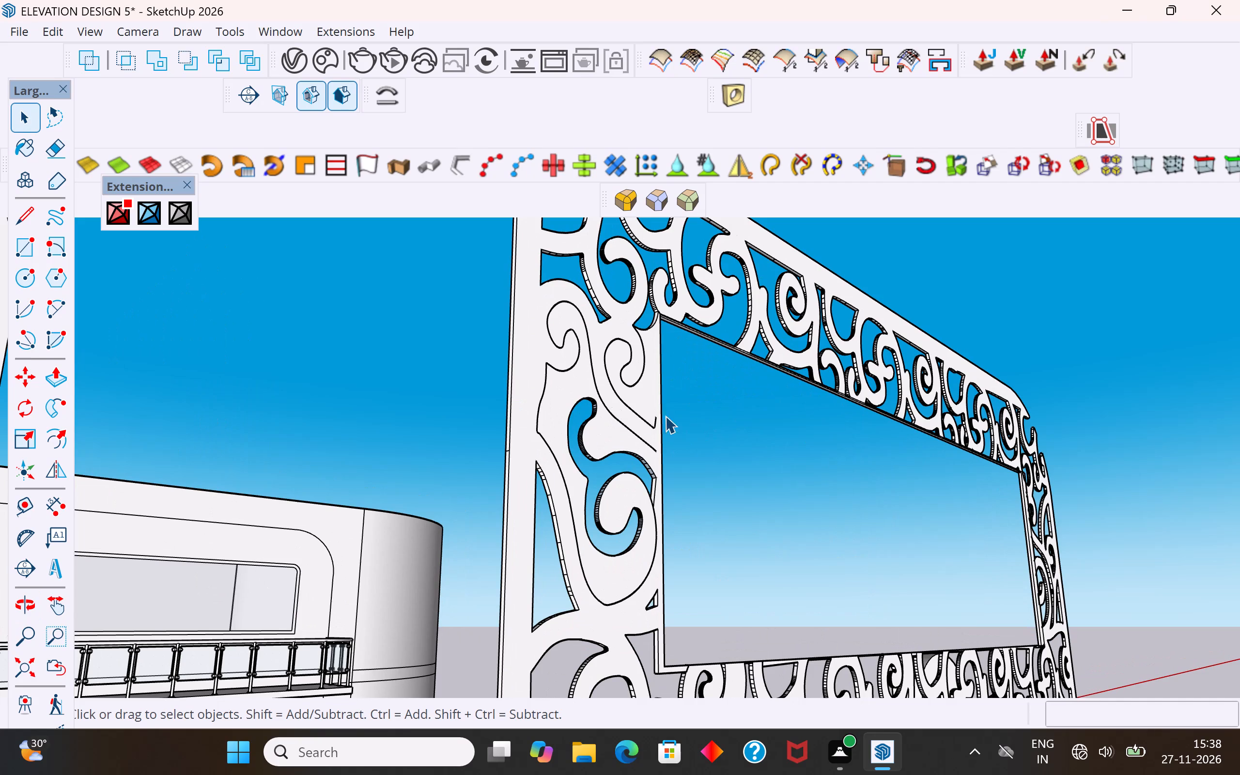
scroll(652, 393, up, 1)
middle_drag(639, 428, 633, 472)
scroll(637, 460, up, 2)
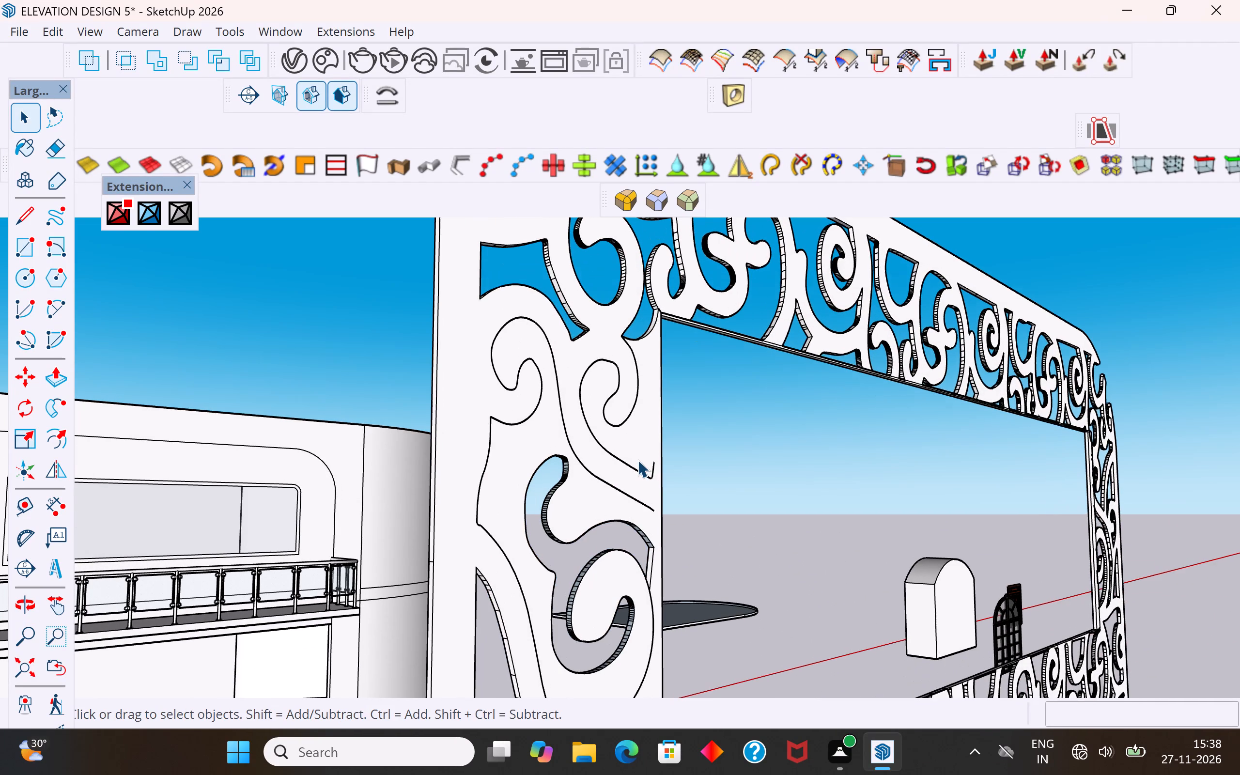
middle_drag(617, 483, 594, 496)
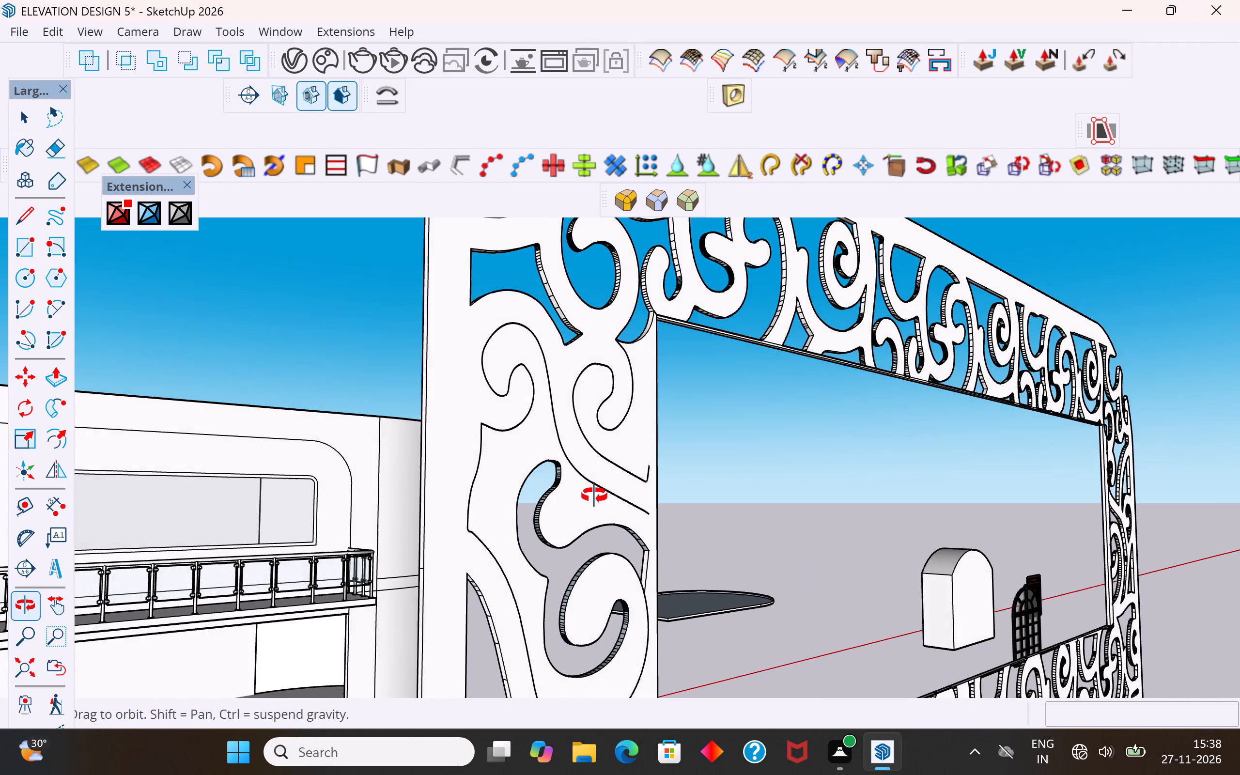
middle_drag(594, 496, 593, 496)
scroll(563, 430, down, 2)
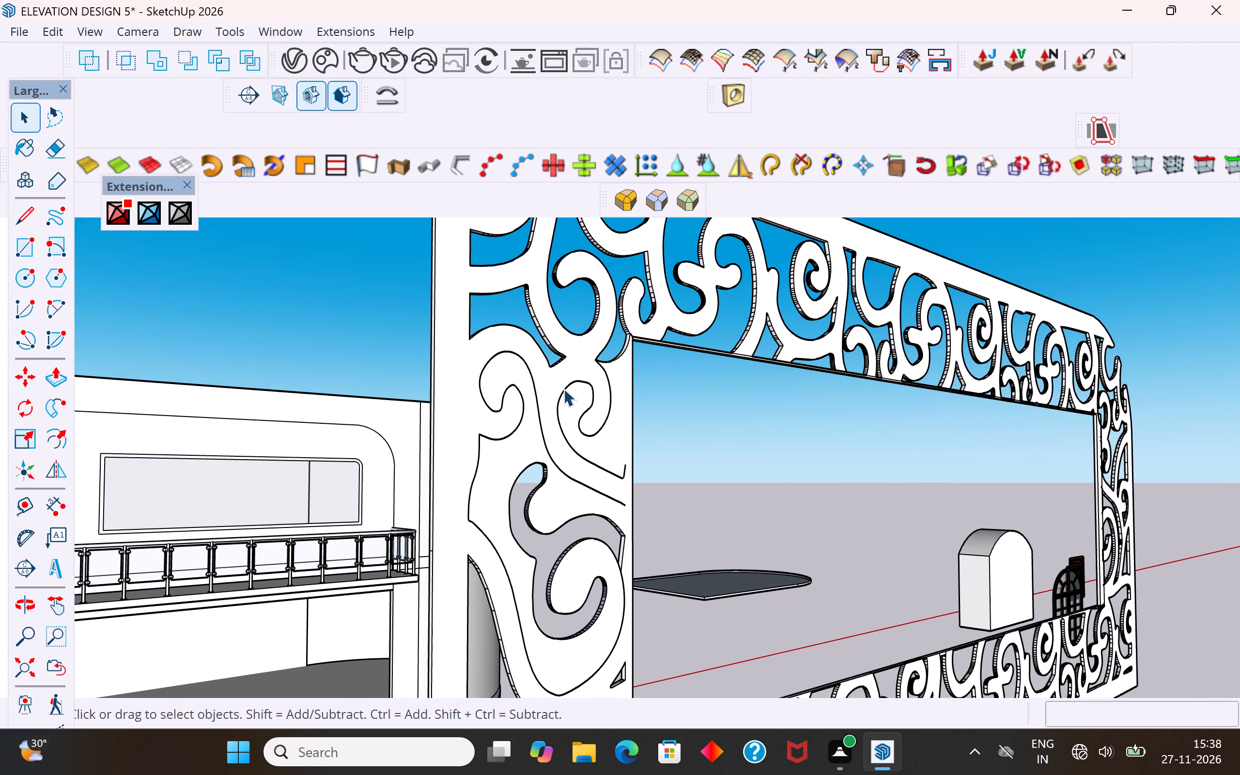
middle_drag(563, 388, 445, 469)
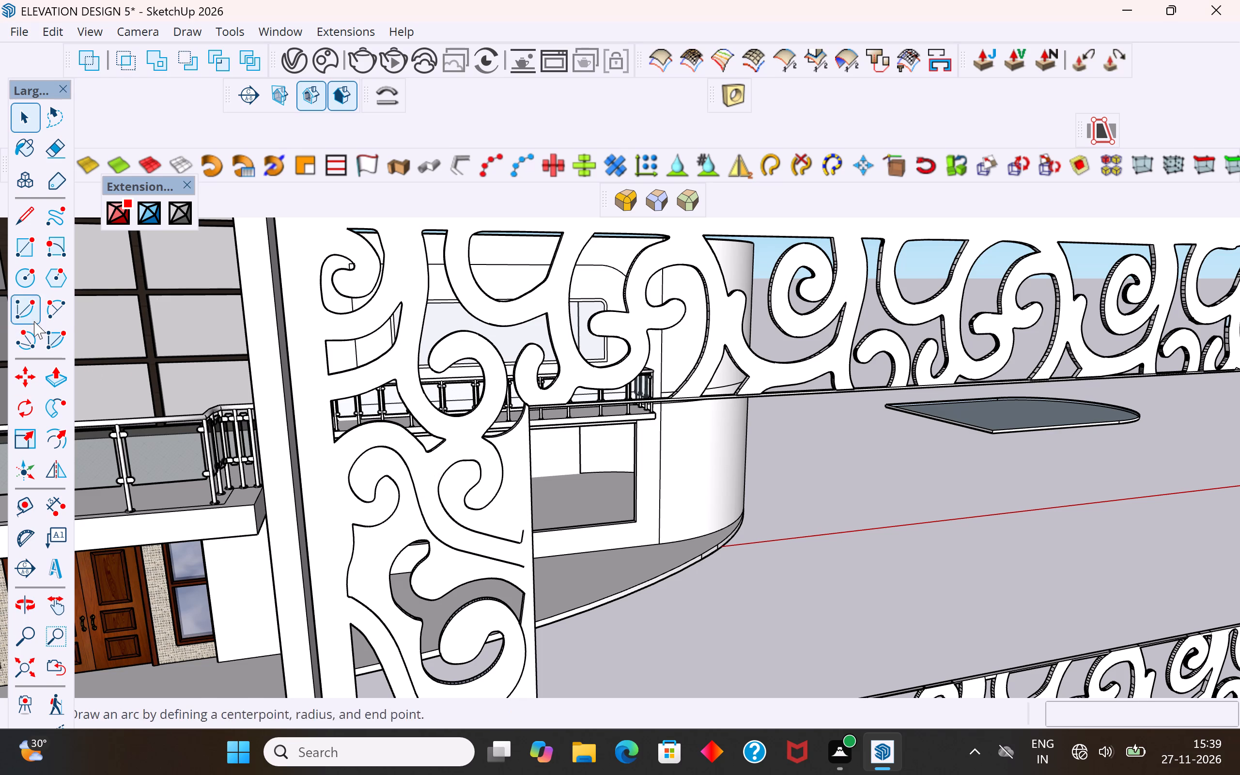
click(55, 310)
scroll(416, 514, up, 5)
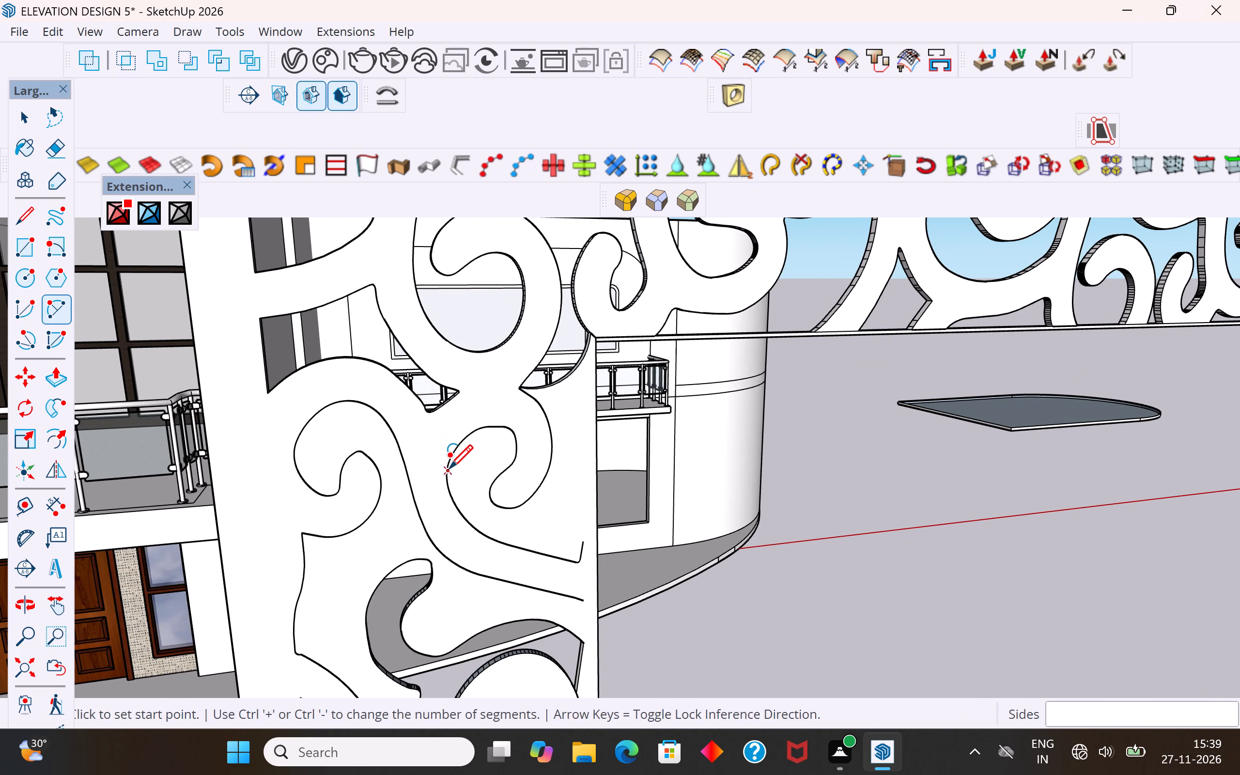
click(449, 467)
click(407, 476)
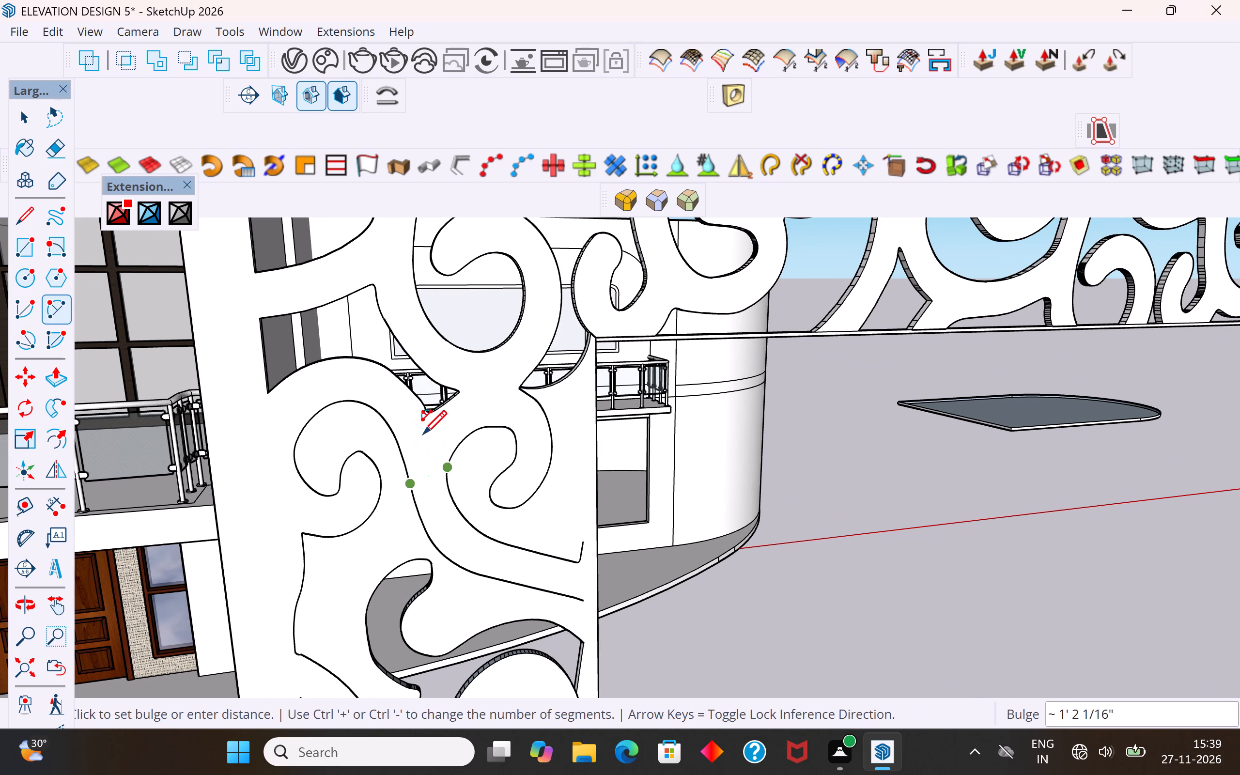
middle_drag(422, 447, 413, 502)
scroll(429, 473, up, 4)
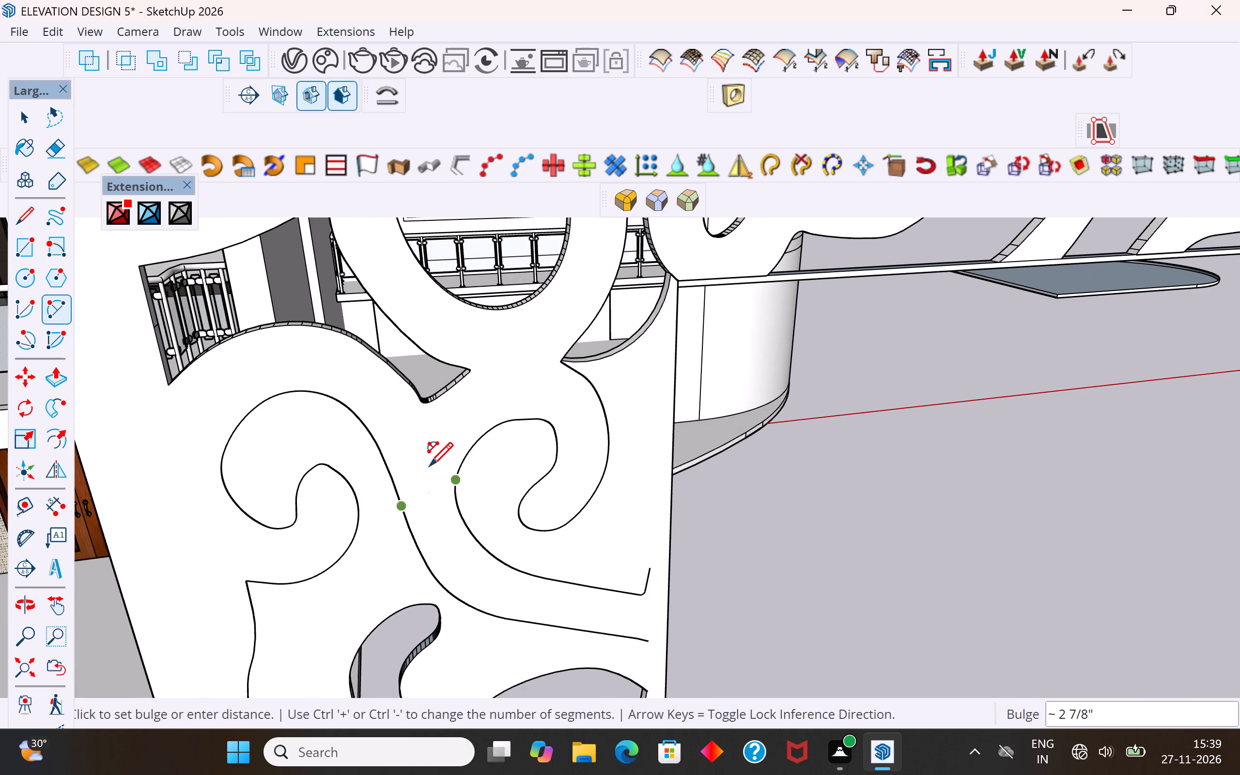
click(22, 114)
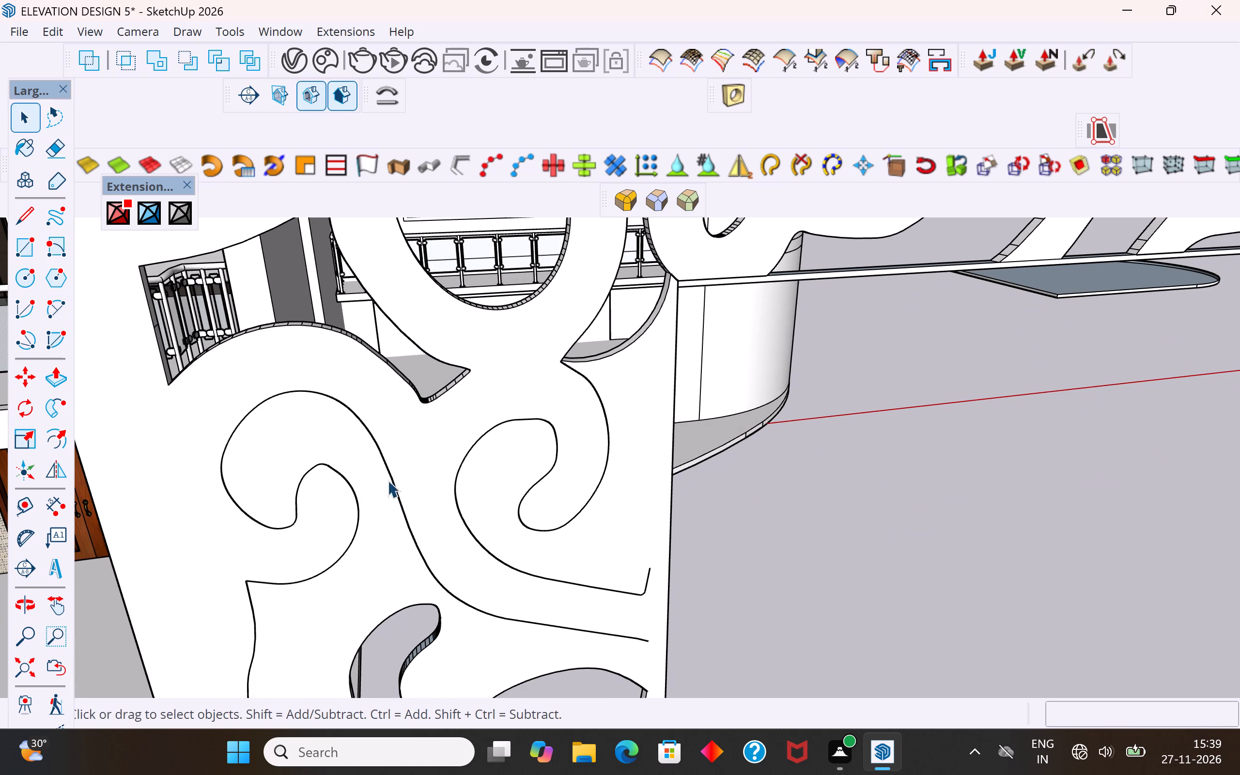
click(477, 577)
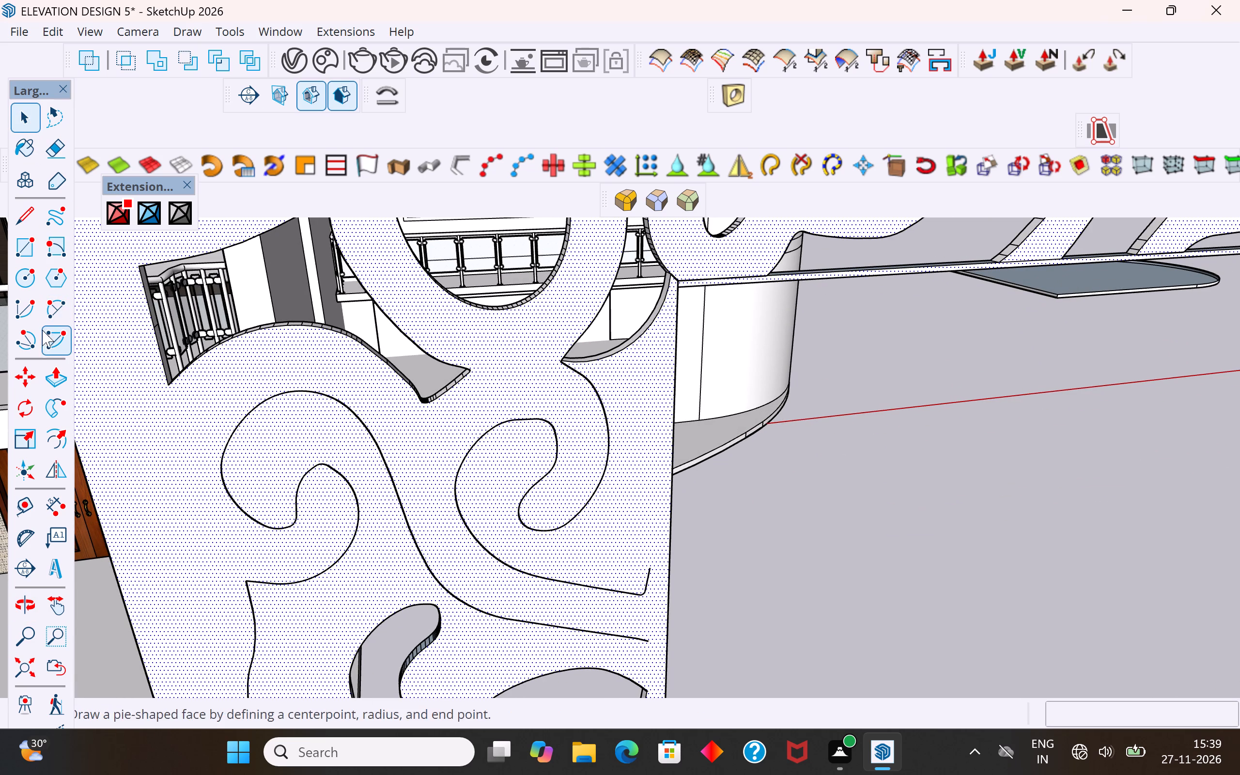
Draw a 2-point arc about 4 15/16" long with a 1 7/16" bulge between the two upper scroll curls in the side band.
click(51, 310)
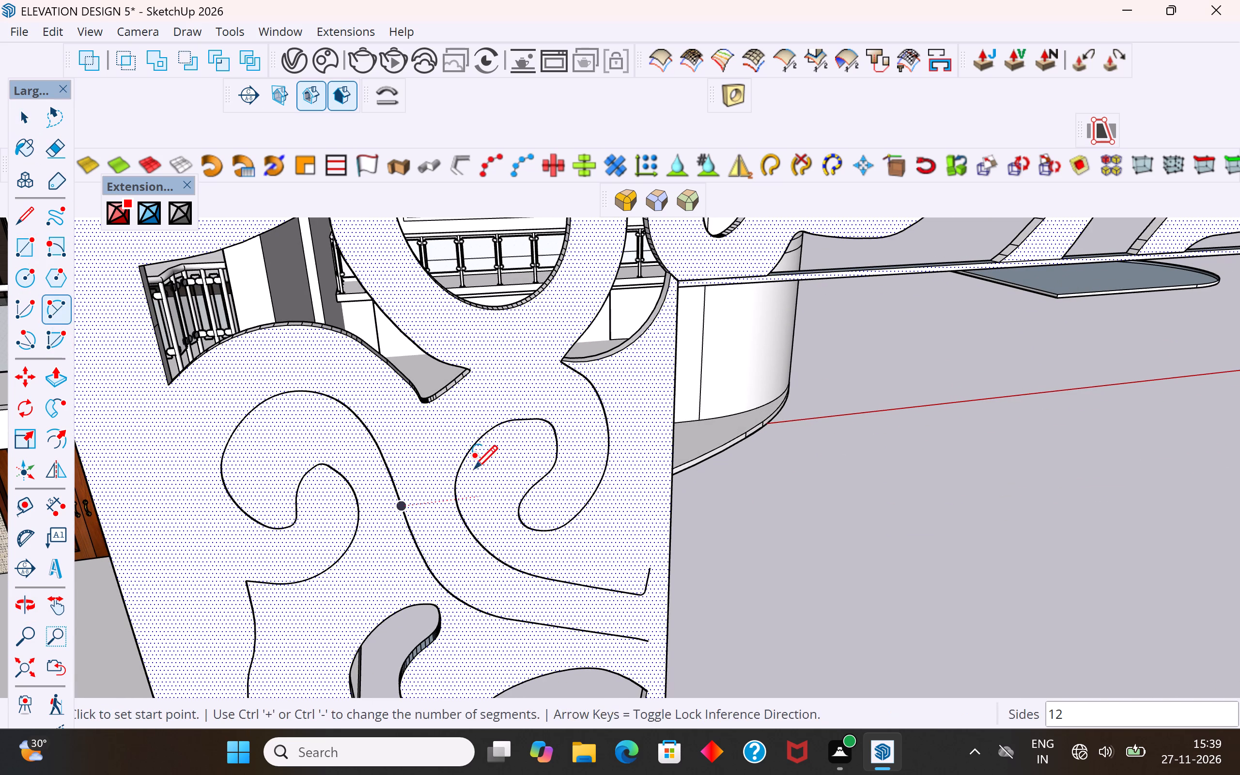
drag(480, 441, 474, 443)
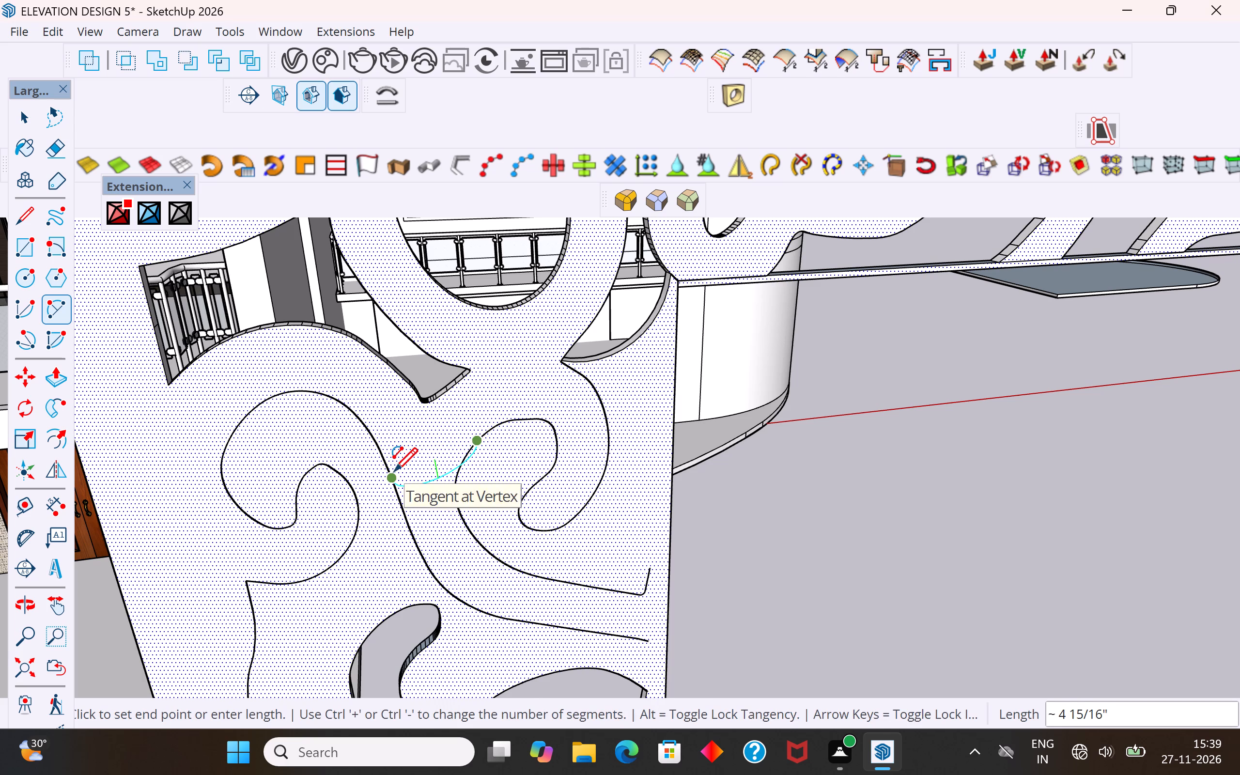
click(394, 474)
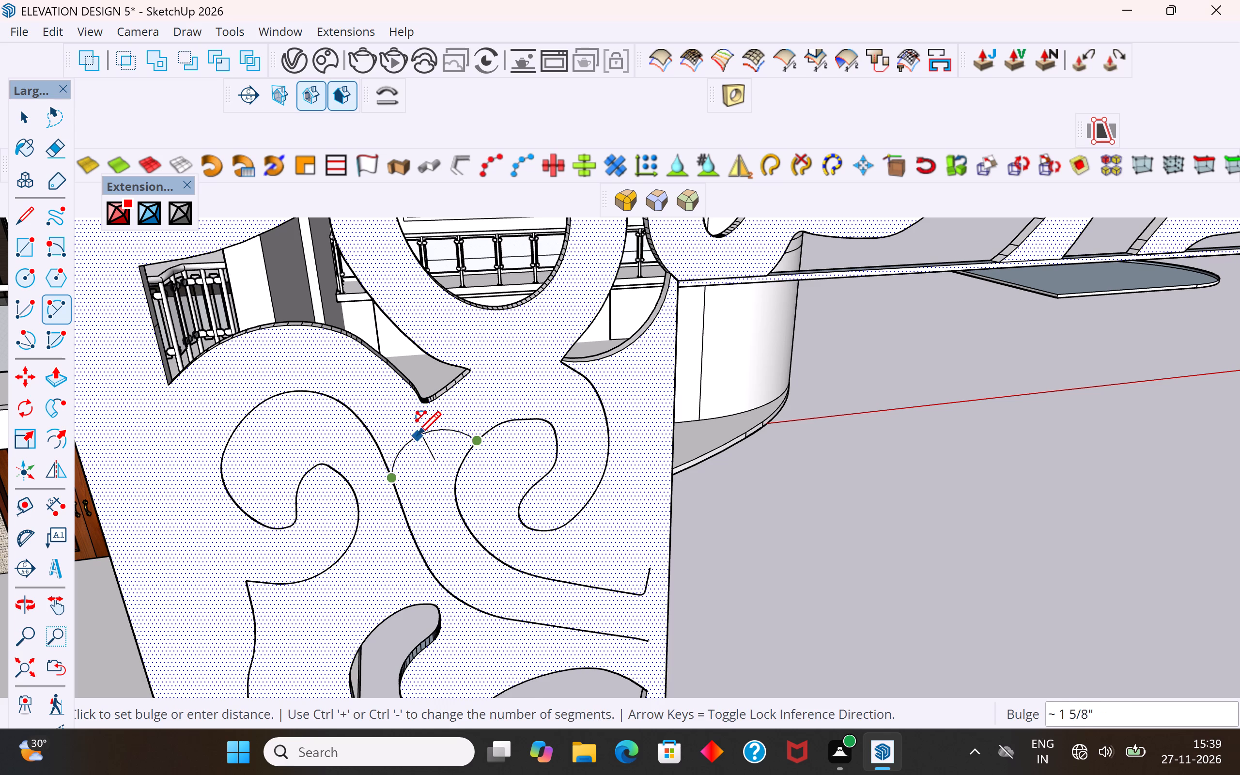
click(417, 440)
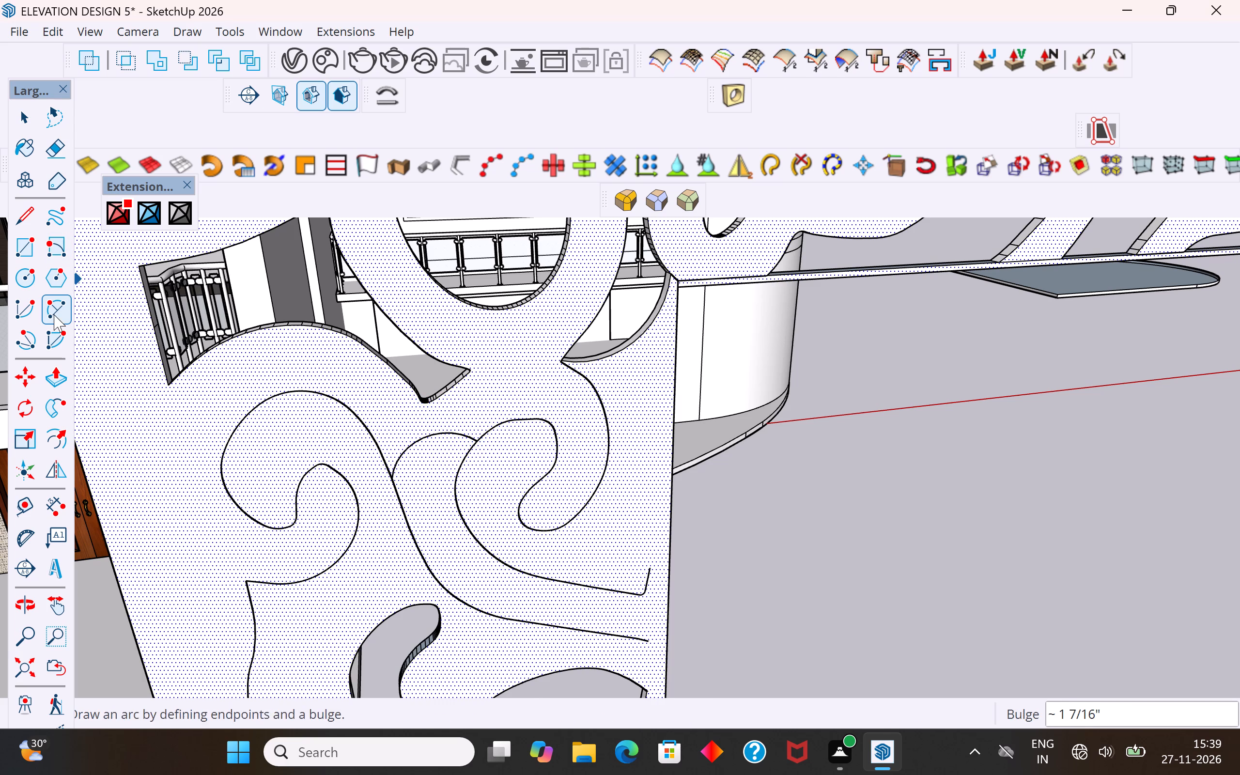
Close the scroll outline's lower end beside the central opening with an arc of about 1 1/8" bulge.
click(61, 304)
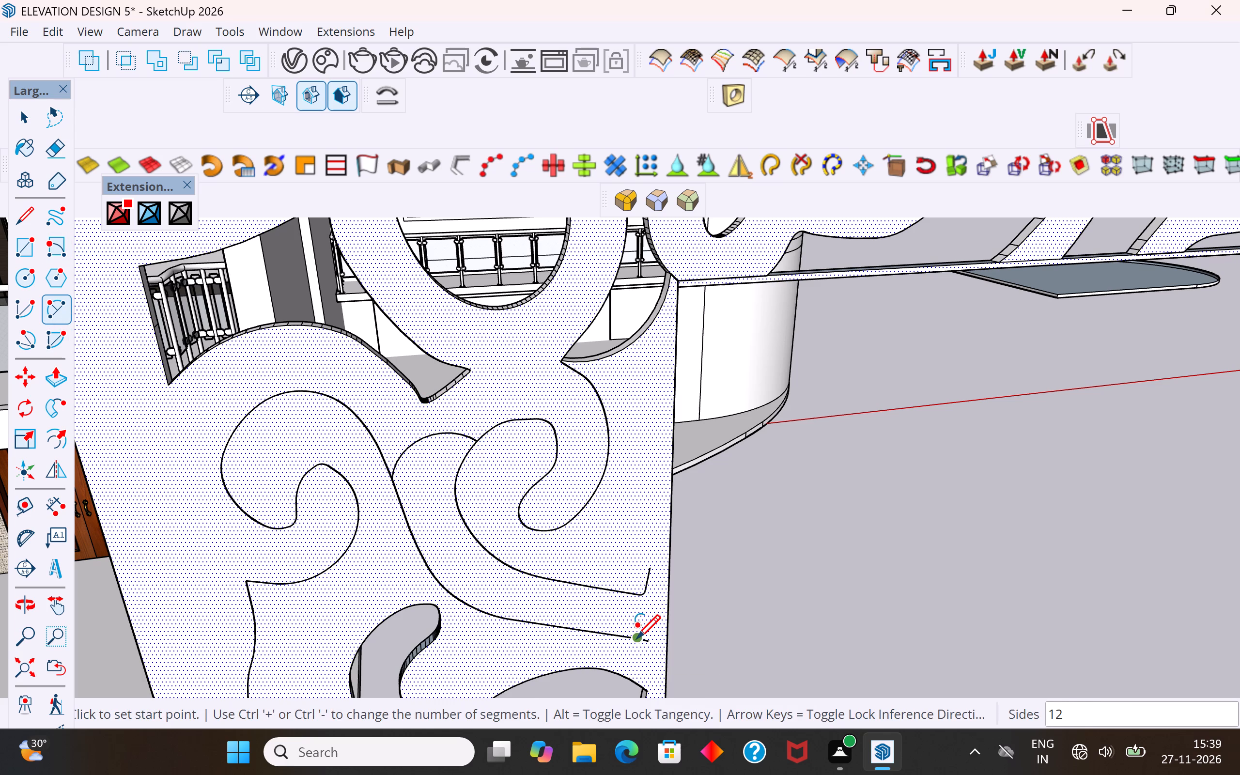
click(636, 641)
click(645, 596)
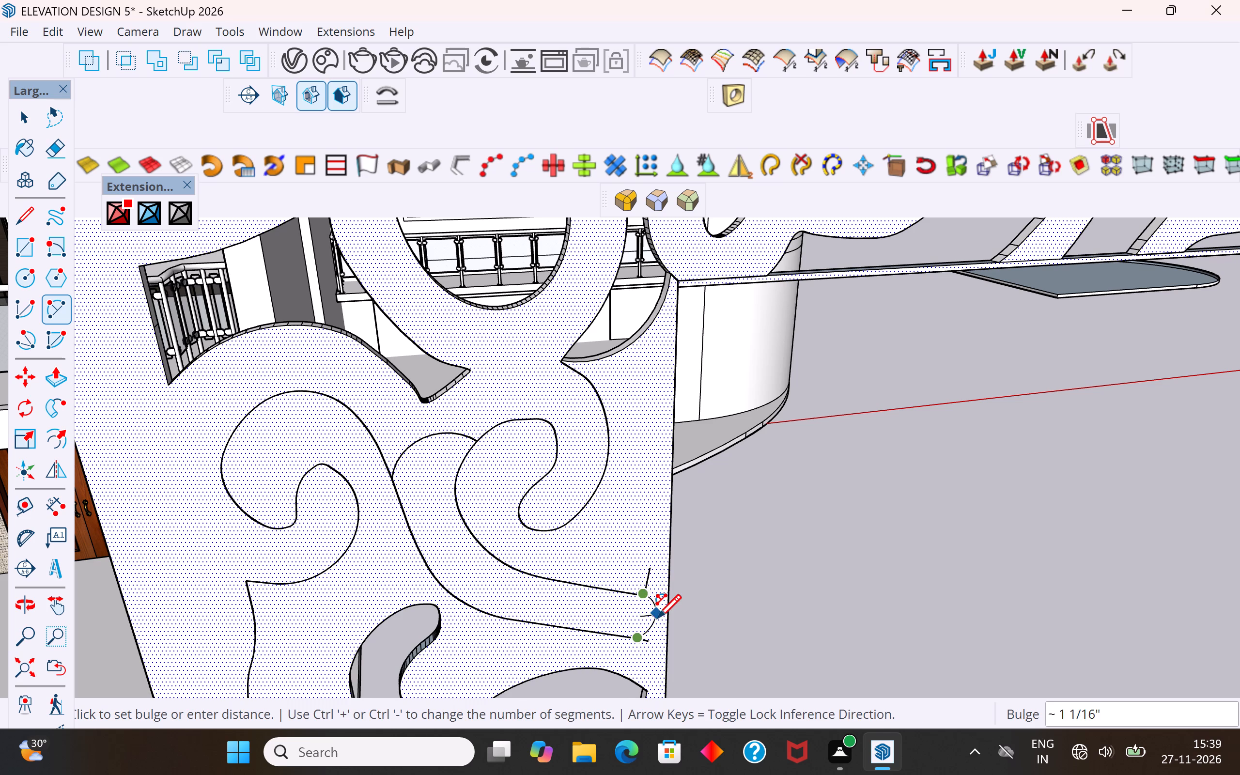
scroll(657, 620, up, 5)
click(658, 620)
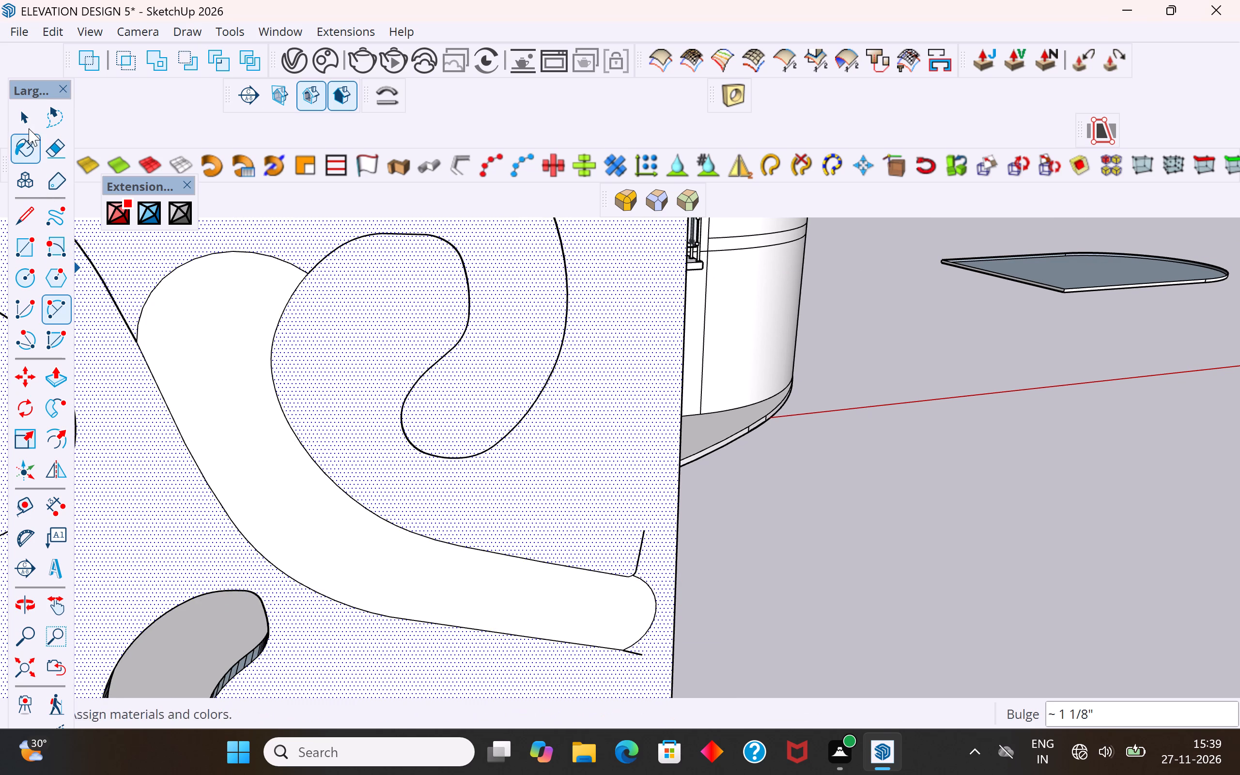
Push the newly closed scroll face in the side band about 3/4" through the frame's thickness with Push/Pull.
click(29, 123)
click(292, 431)
click(257, 452)
middle_drag(263, 464, 551, 466)
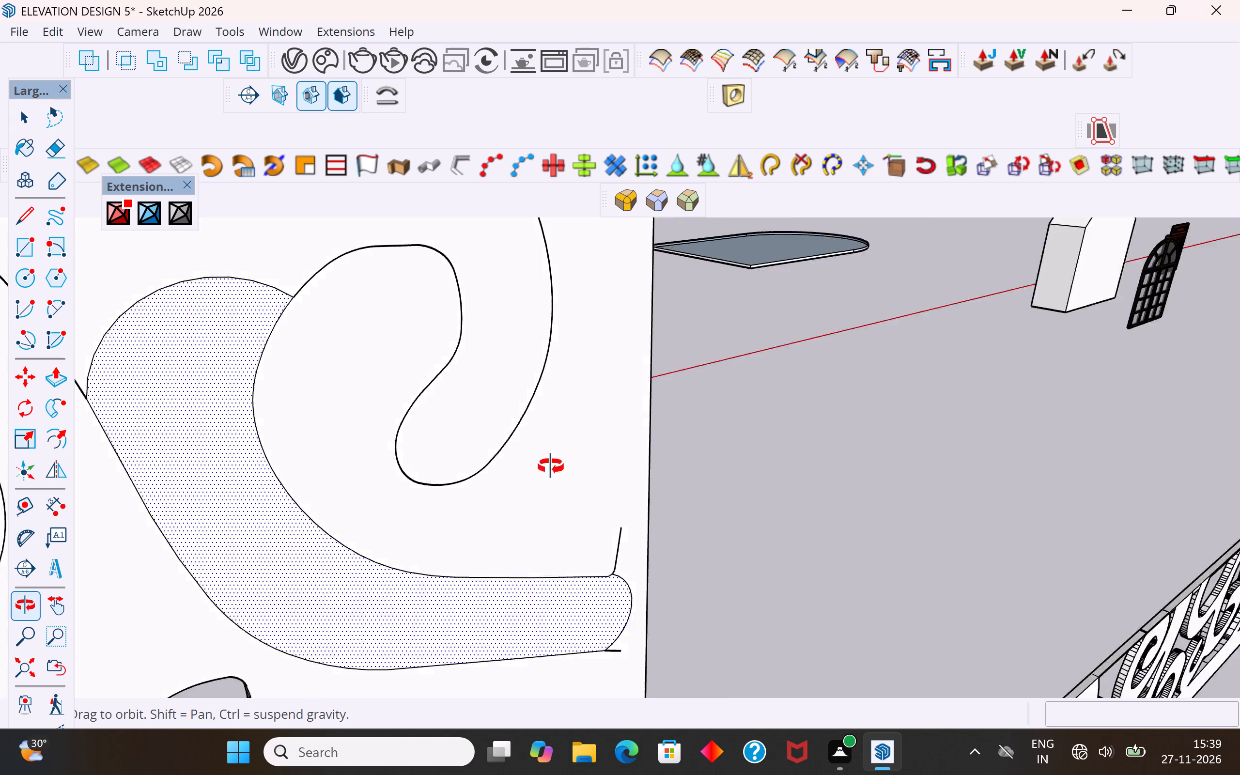
middle_drag(551, 466, 582, 466)
scroll(552, 374, down, 9)
middle_drag(616, 403, 443, 399)
scroll(662, 434, down, 6)
middle_drag(732, 466, 416, 530)
scroll(381, 252, up, 7)
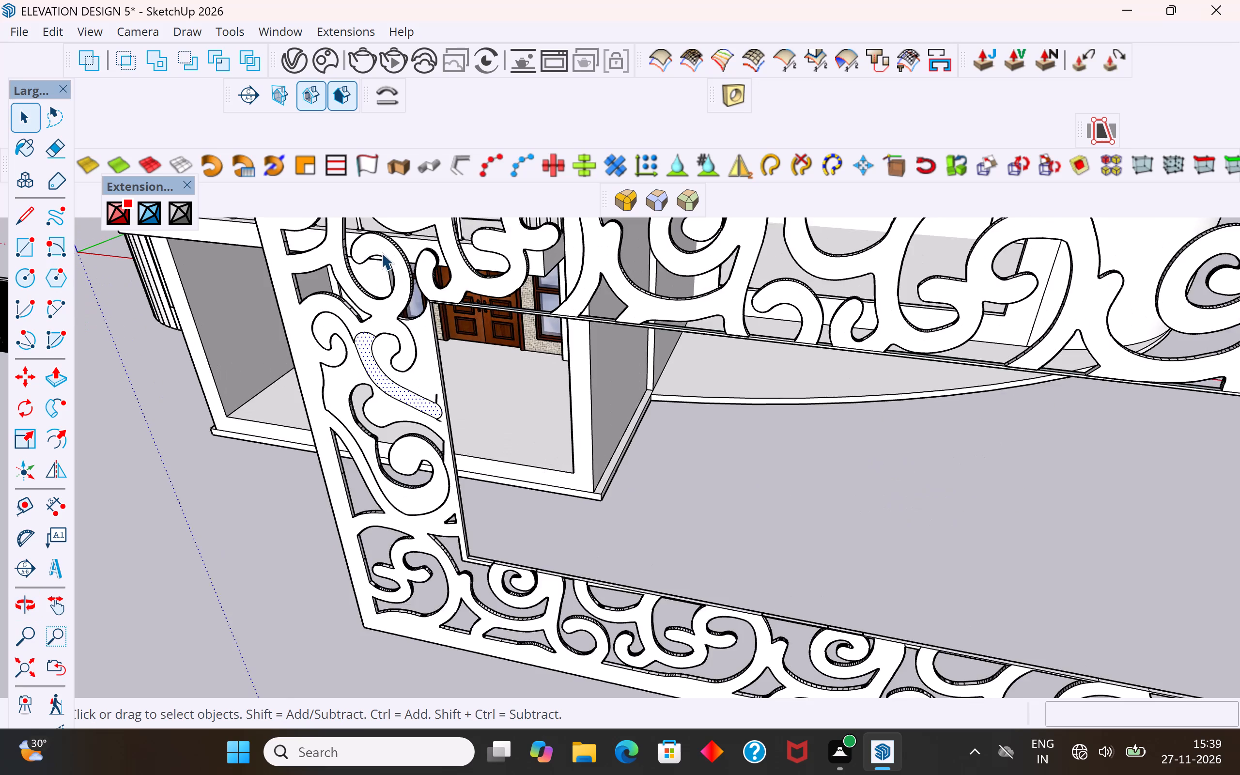
scroll(381, 252, up, 3)
middle_drag(396, 344, 328, 212)
scroll(398, 440, up, 8)
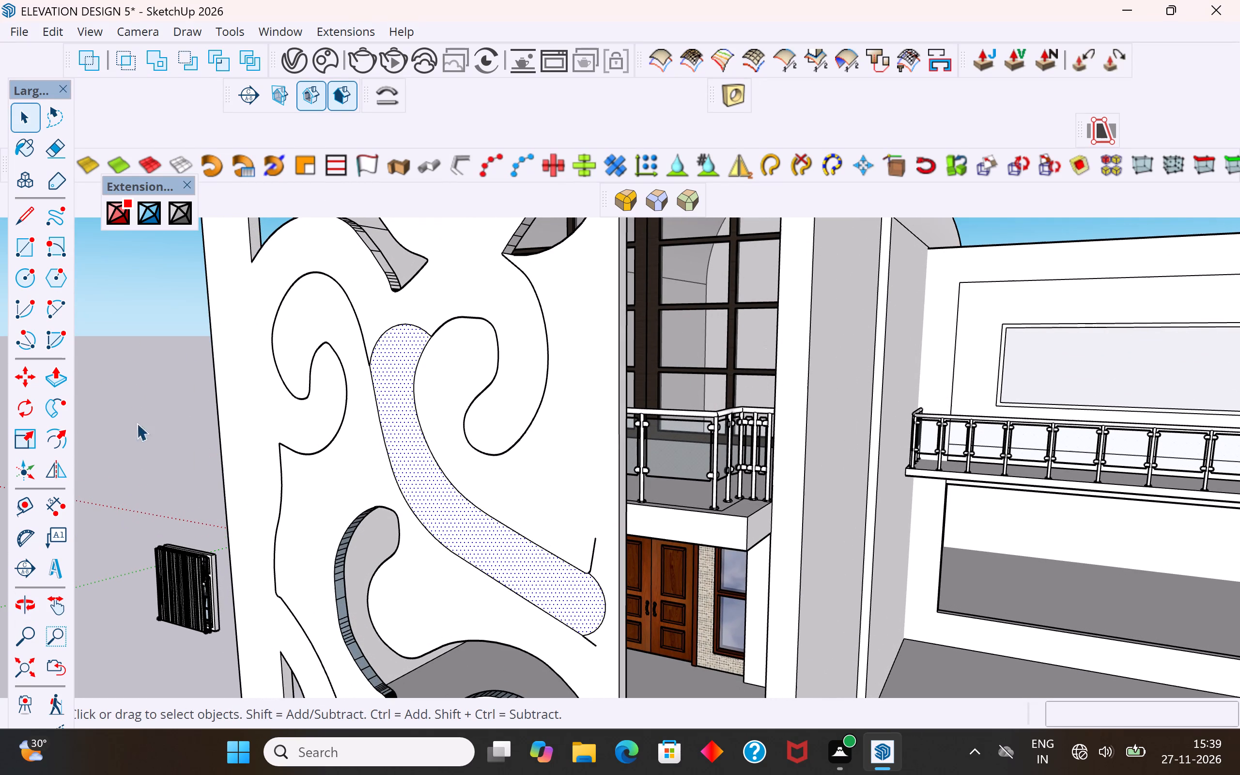
click(58, 374)
click(389, 387)
middle_drag(567, 436, 449, 417)
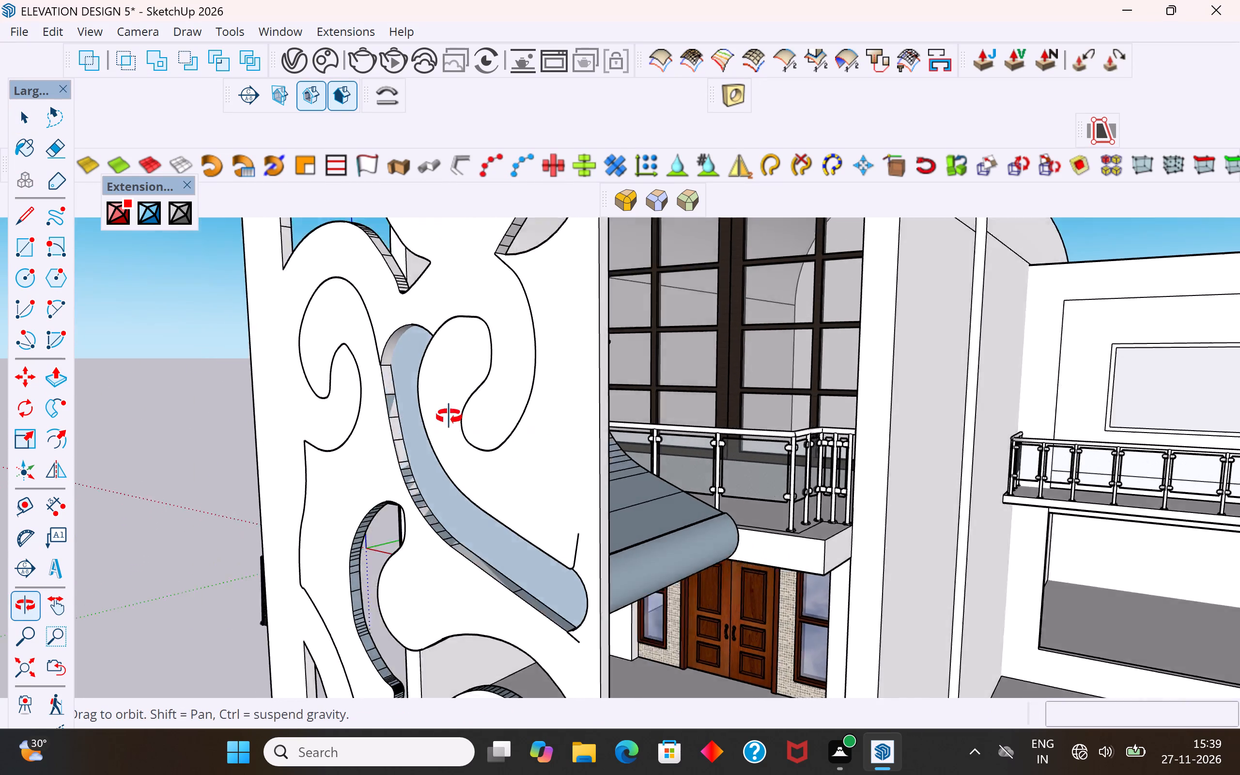
middle_drag(449, 417, 325, 428)
scroll(544, 570, up, 7)
middle_drag(542, 569, 351, 627)
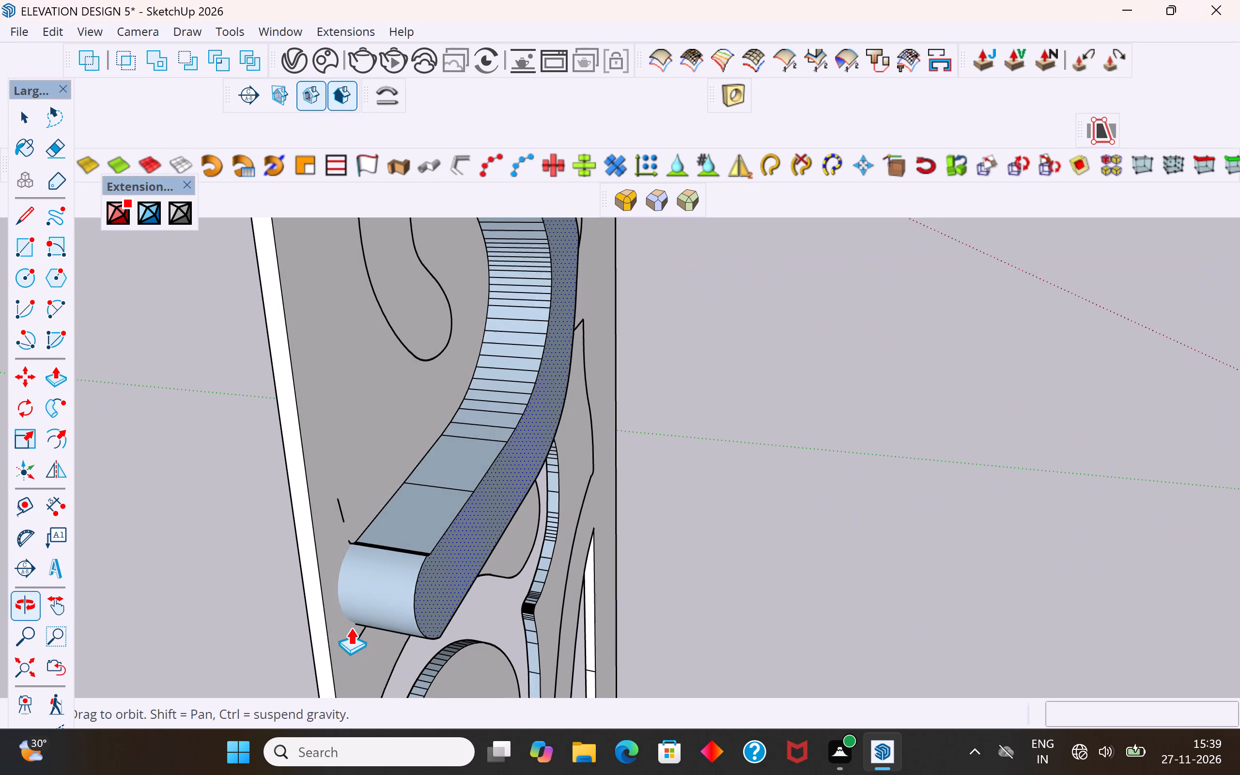
click(328, 611)
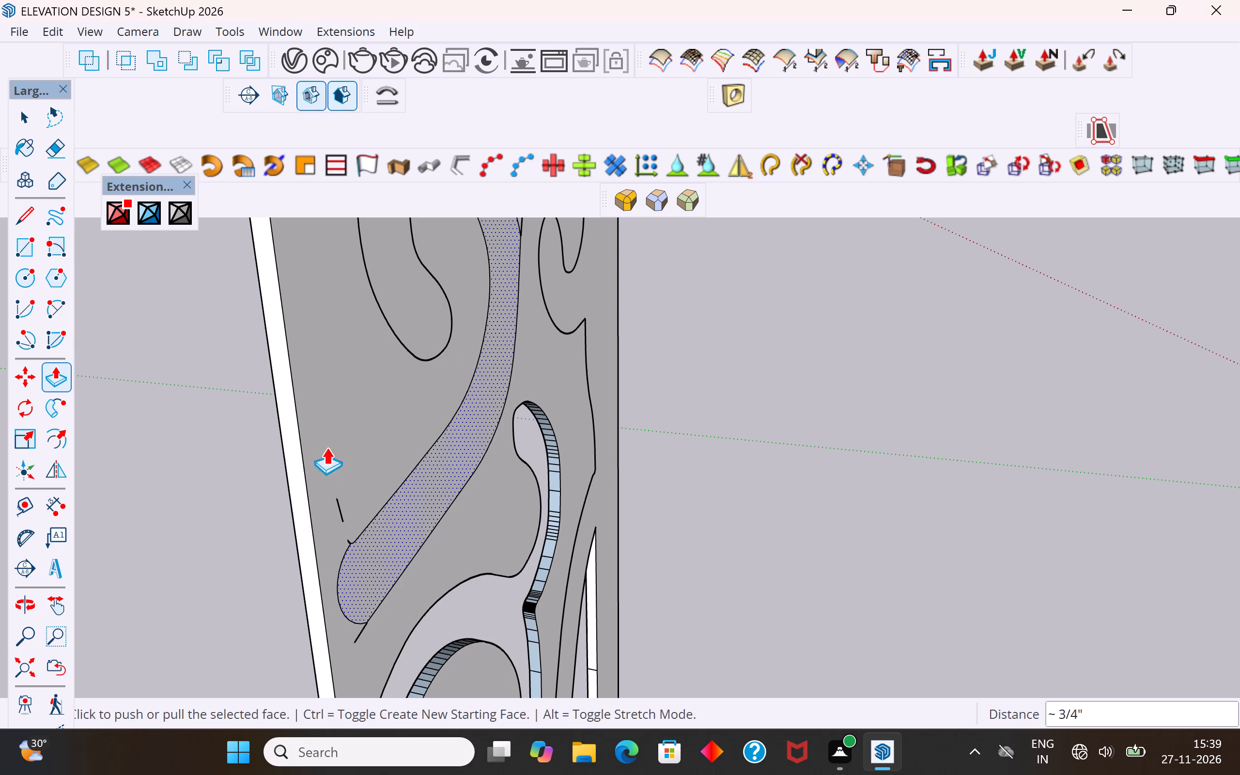
Delete the pushed scroll face in the side band to open the cut-out.
key(Delete)
Erase the stray edge stubs around the rounded lower end of the new side-band cut-out.
middle_drag(449, 518, 390, 496)
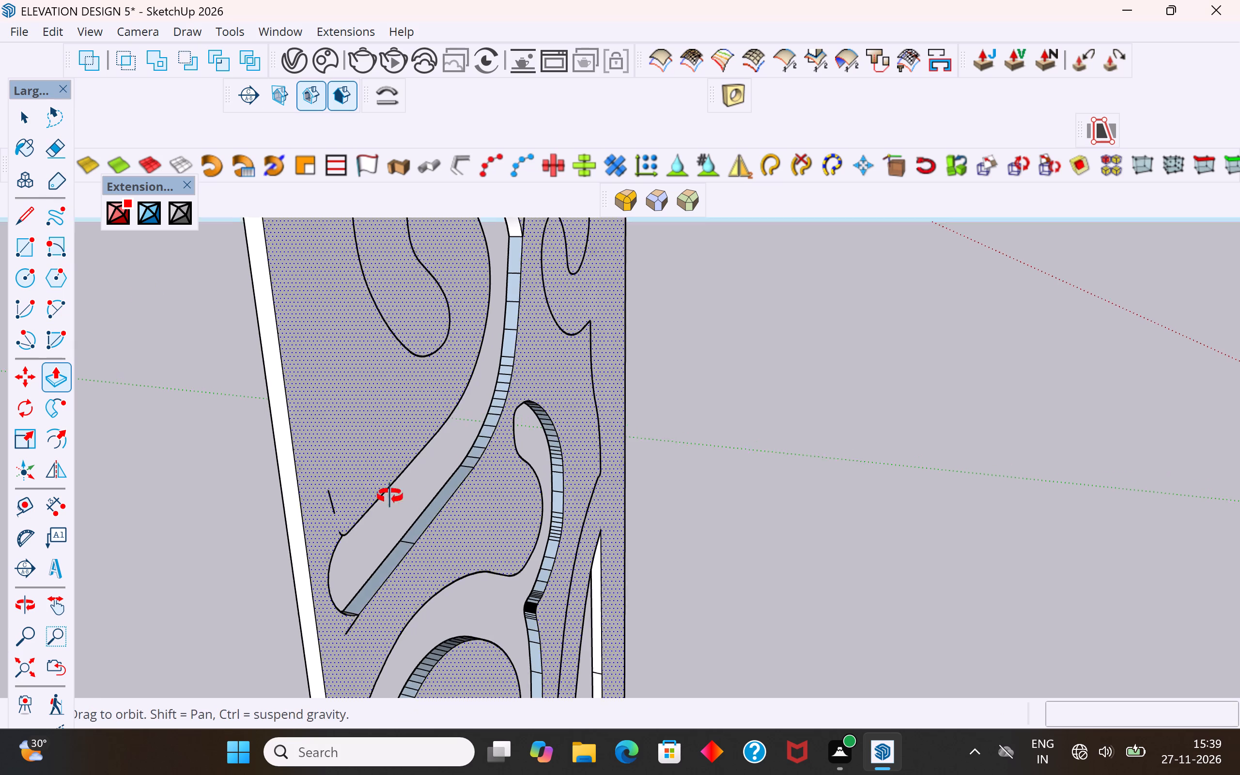
middle_drag(390, 496, 221, 468)
scroll(303, 389, up, 4)
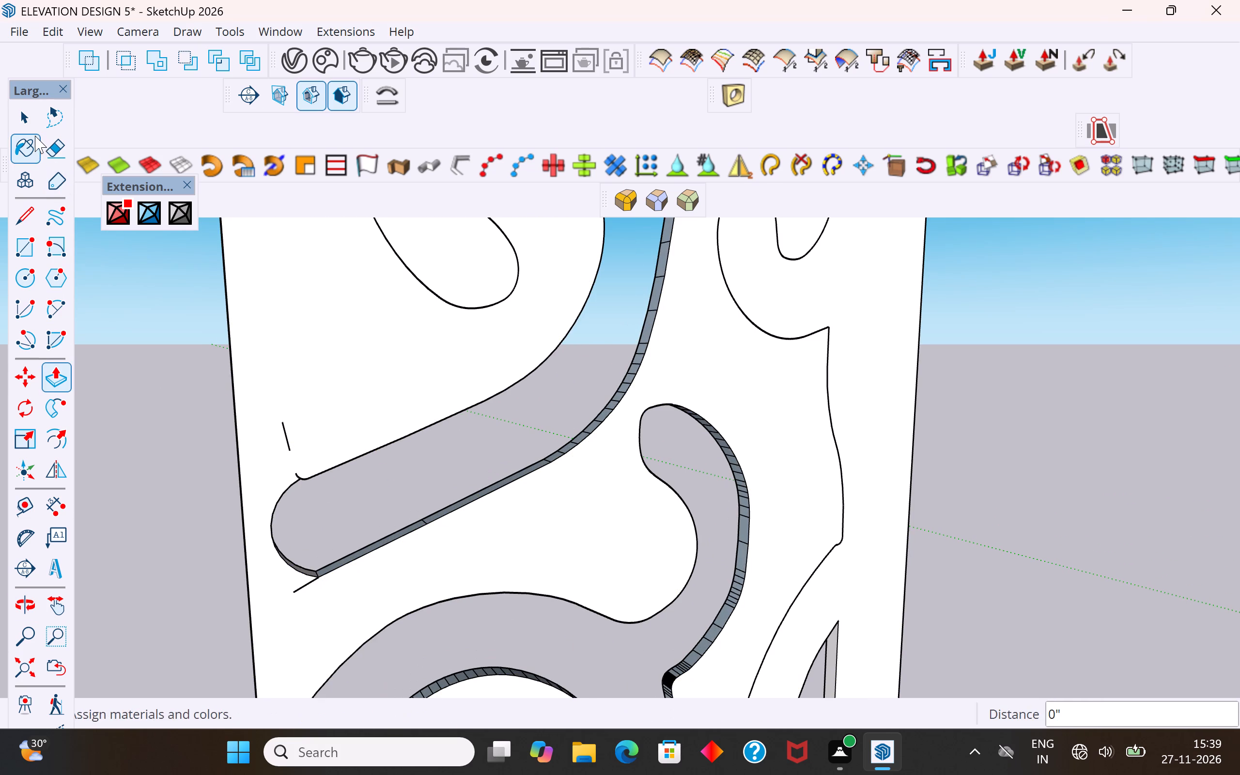
click(24, 122)
click(51, 158)
scroll(238, 425, up, 4)
drag(292, 448, 303, 439)
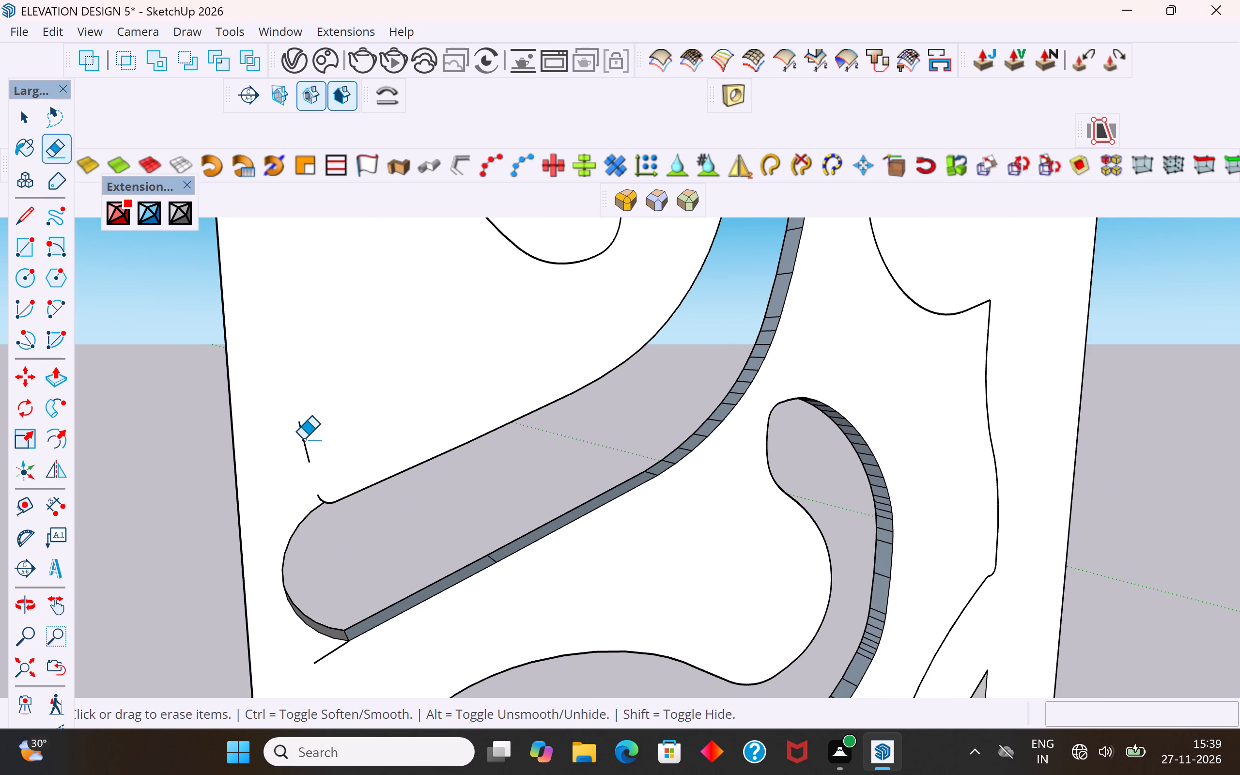
drag(303, 439, 313, 427)
click(296, 422)
click(314, 494)
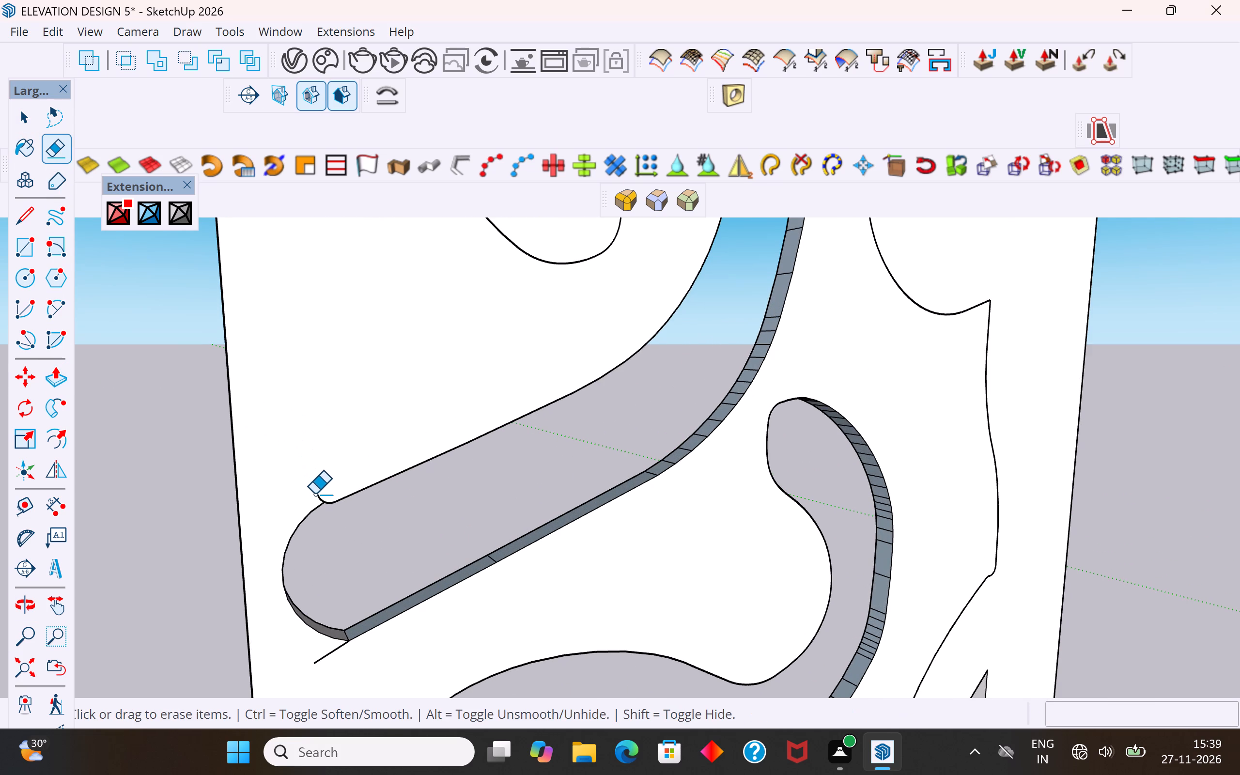
click(321, 493)
click(319, 494)
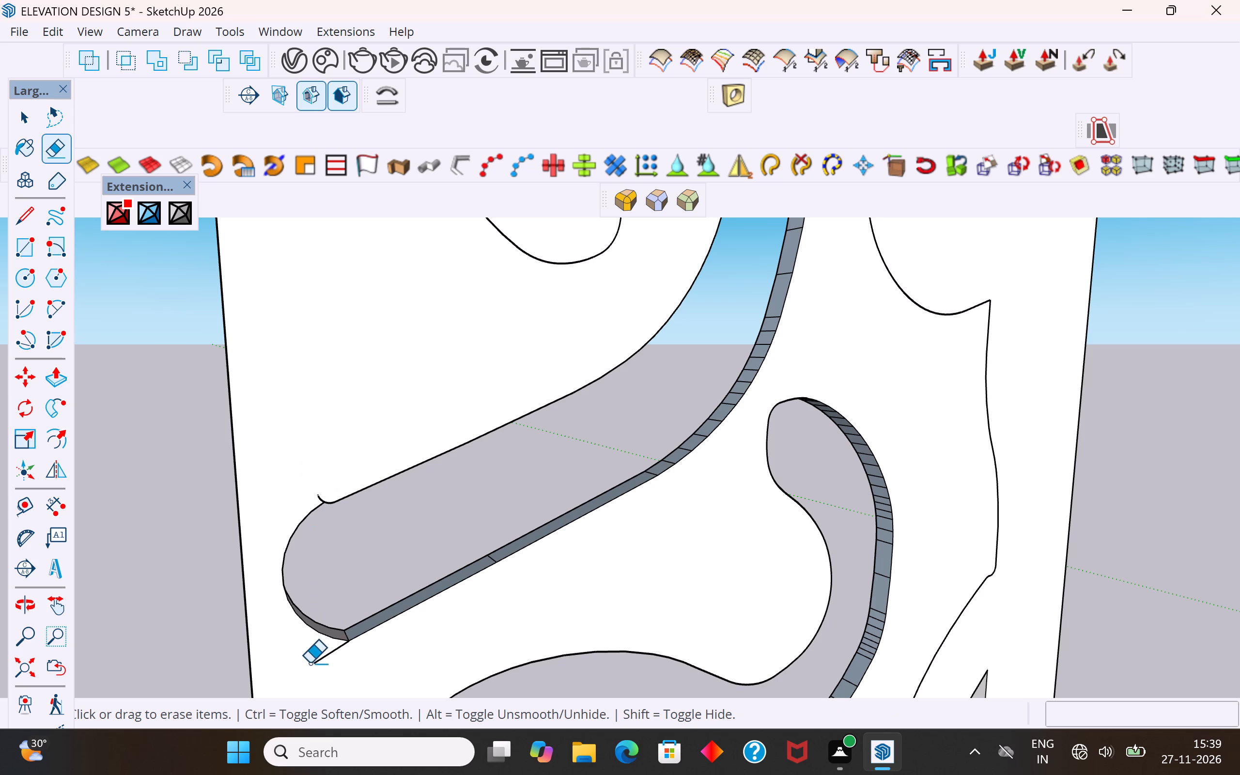
drag(319, 651, 368, 654)
Examine the frame's side band and the whole frame for scroll outlines that are still unclosed or filled.
scroll(368, 655, down, 6)
middle_drag(379, 649, 380, 568)
scroll(393, 569, down, 1)
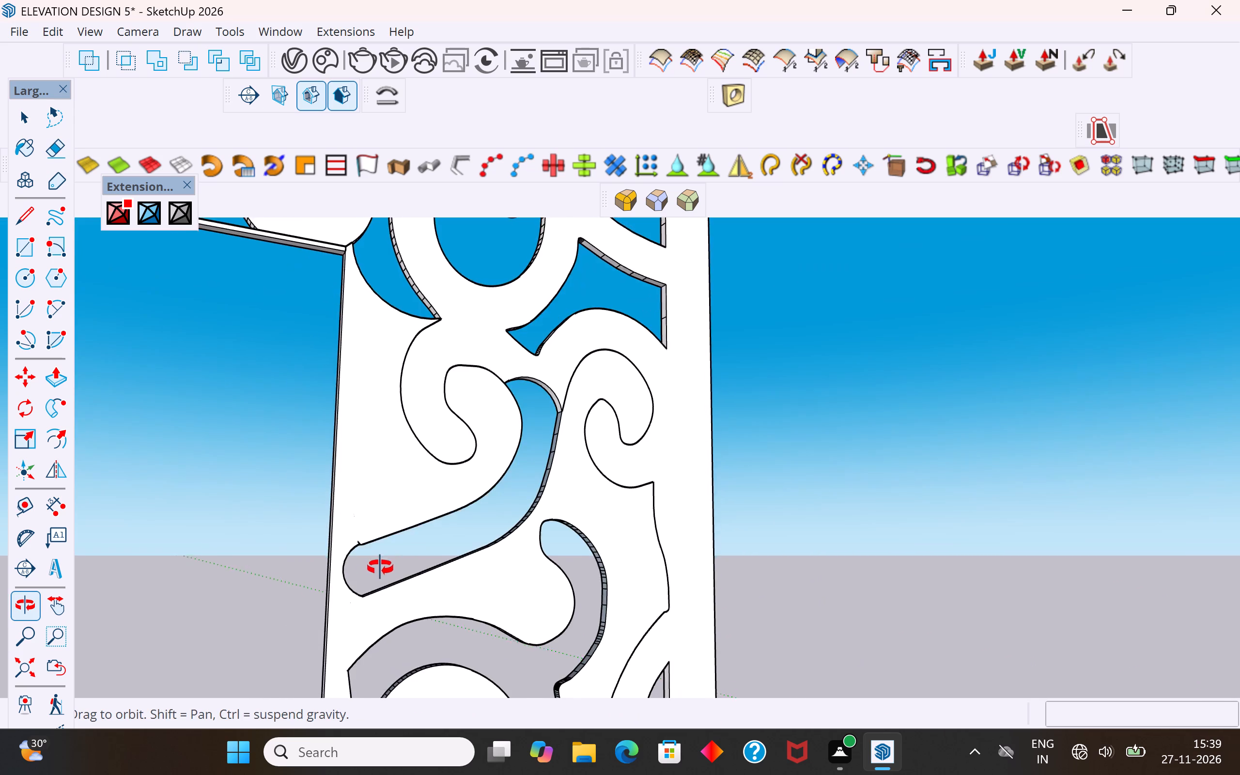
middle_drag(380, 568, 351, 604)
scroll(351, 604, up, 1)
scroll(371, 553, down, 12)
middle_drag(456, 586, 341, 667)
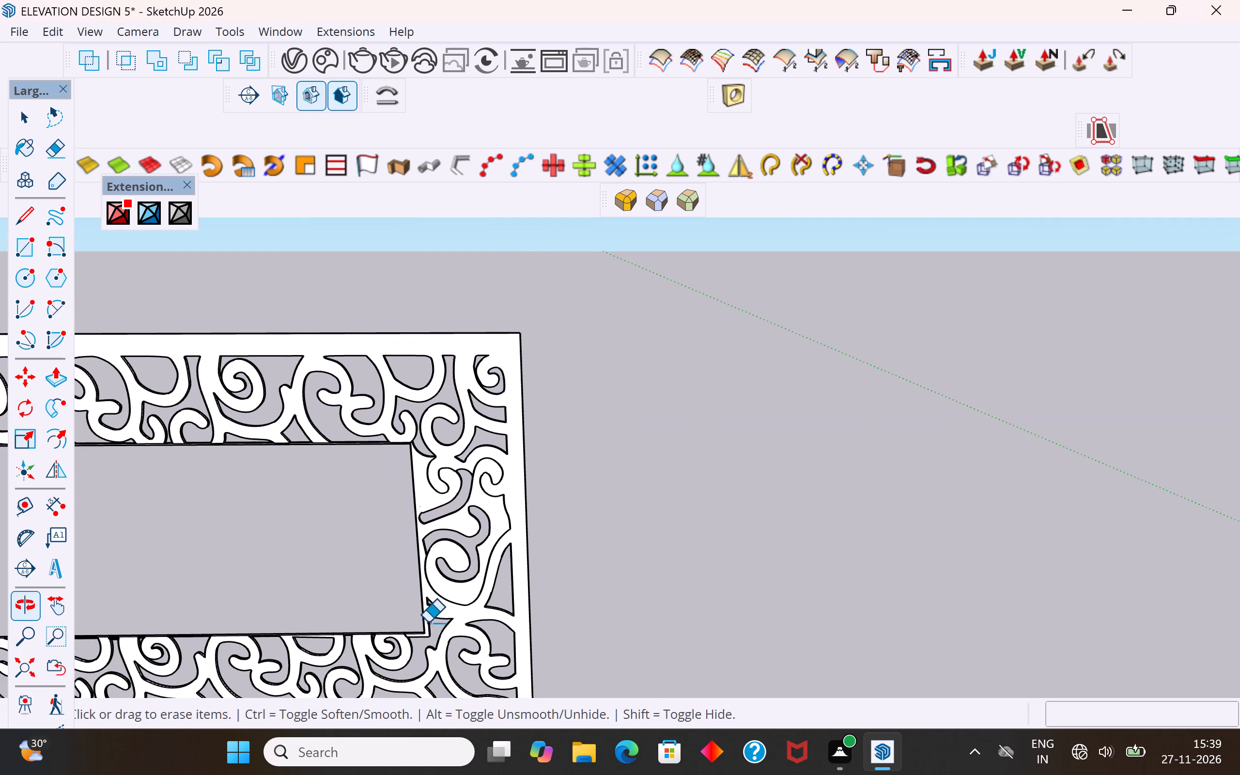
scroll(435, 606, up, 1)
scroll(583, 522, down, 6)
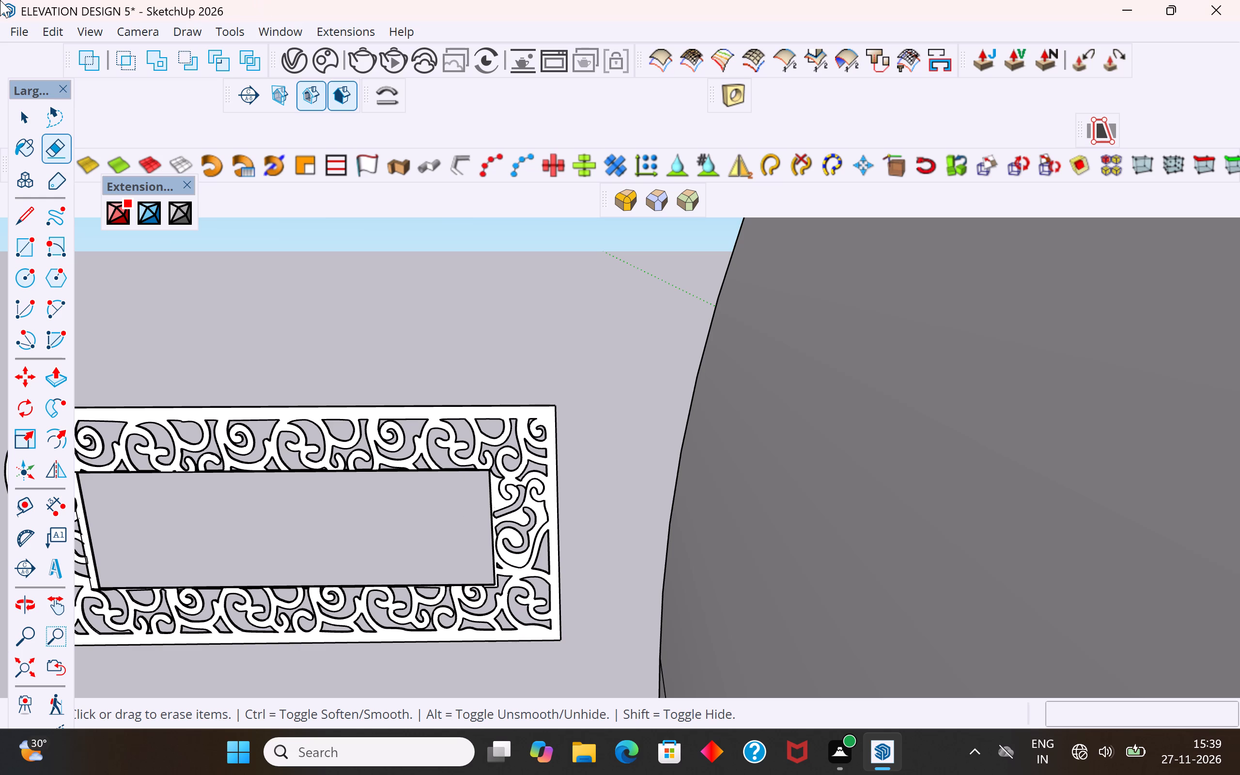
click(12, 117)
click(294, 310)
scroll(499, 486, up, 11)
middle_drag(495, 499, 506, 449)
scroll(475, 494, up, 3)
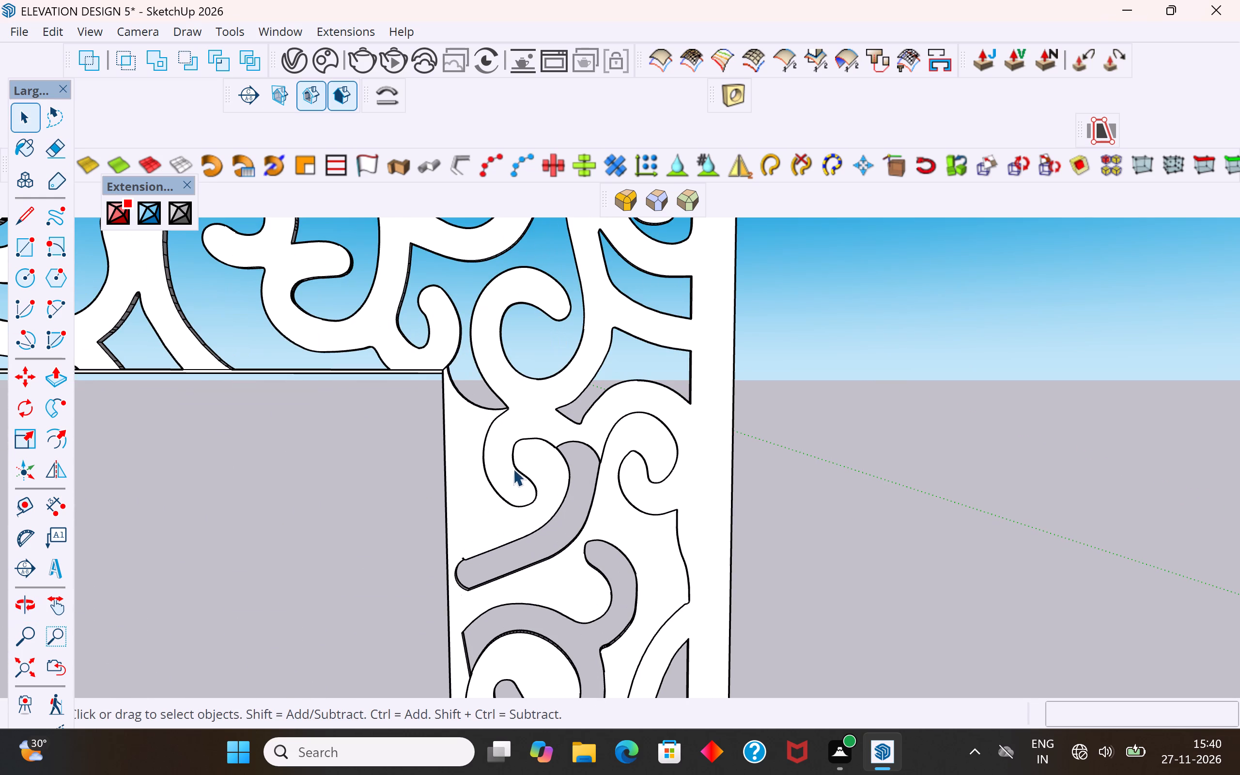
click(513, 468)
click(518, 415)
middle_drag(537, 419, 550, 397)
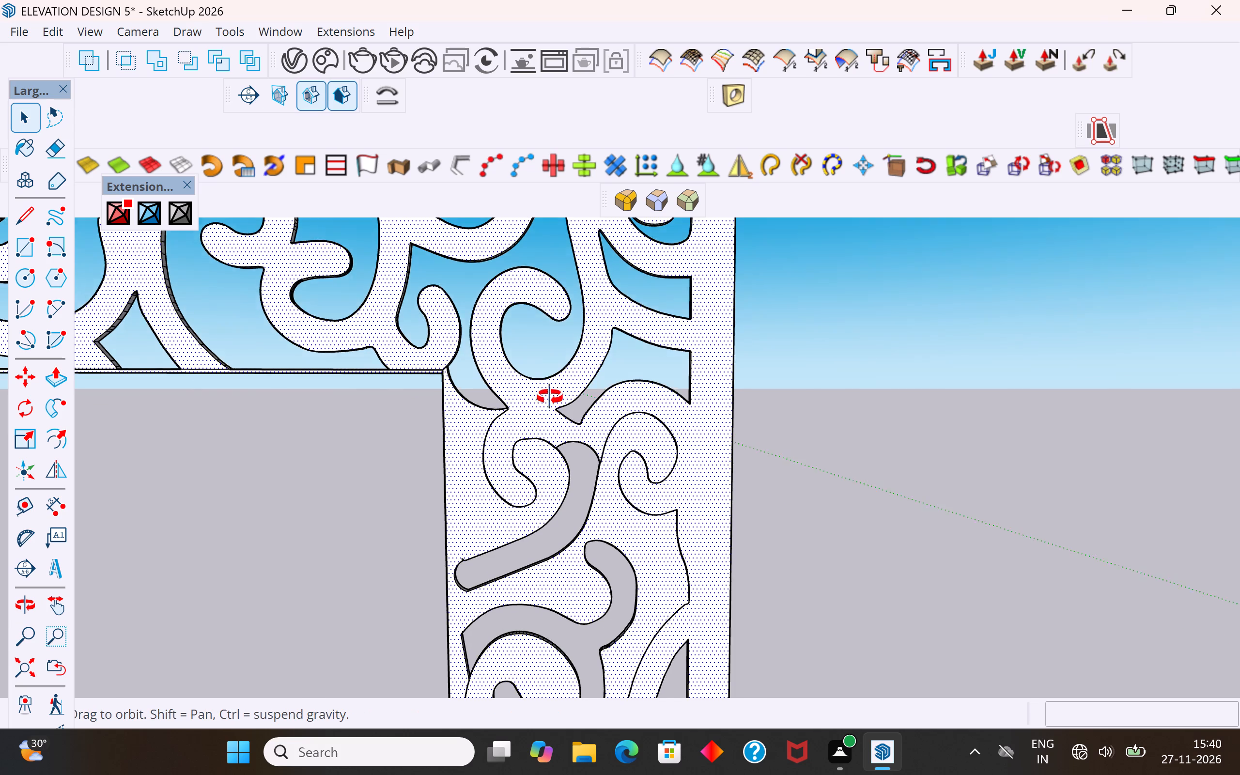
middle_drag(550, 397, 525, 467)
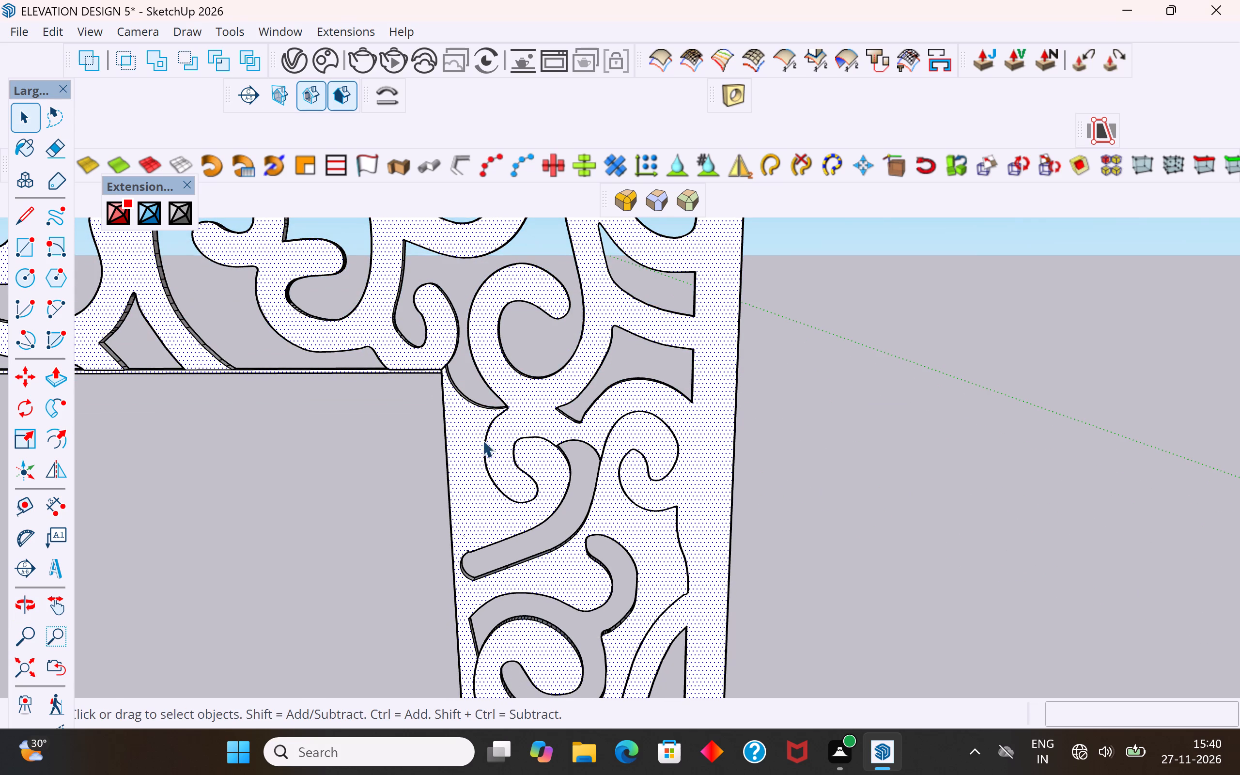
scroll(569, 532, down, 9)
scroll(593, 548, up, 4)
click(609, 540)
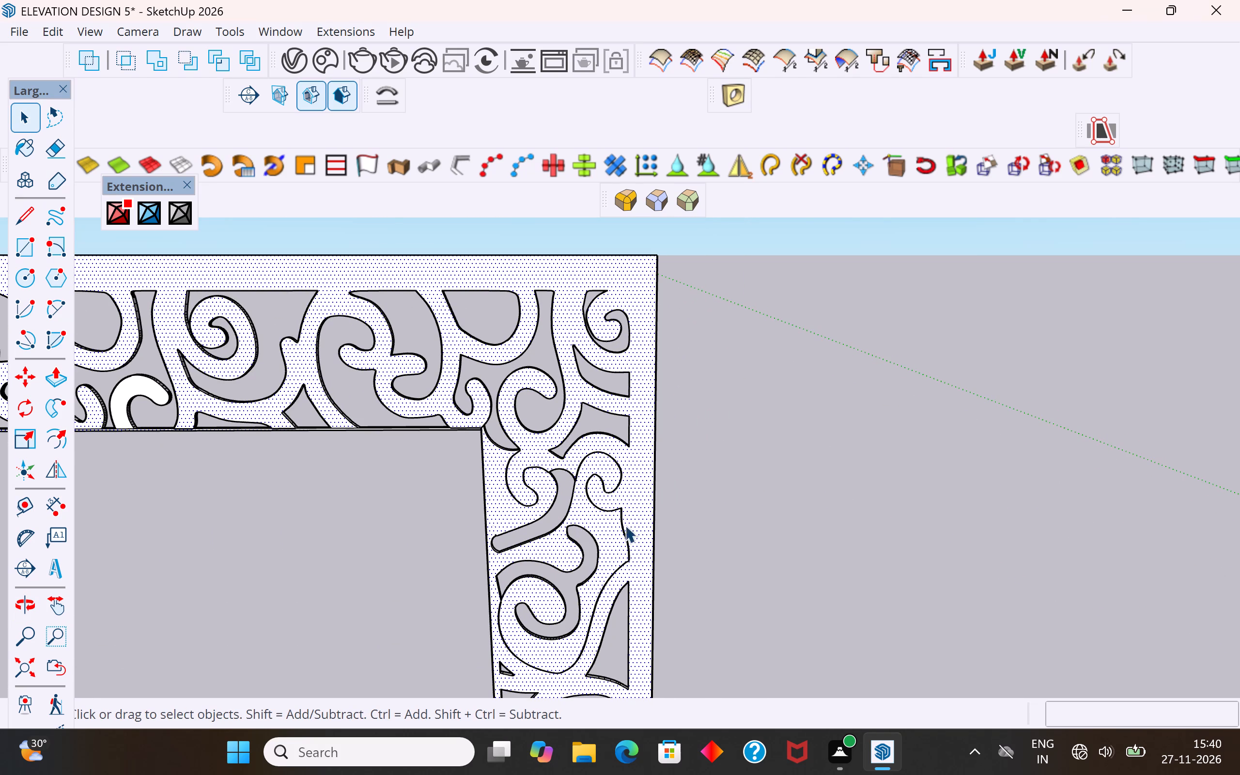
click(830, 486)
scroll(873, 491, down, 6)
middle_drag(776, 552, 781, 512)
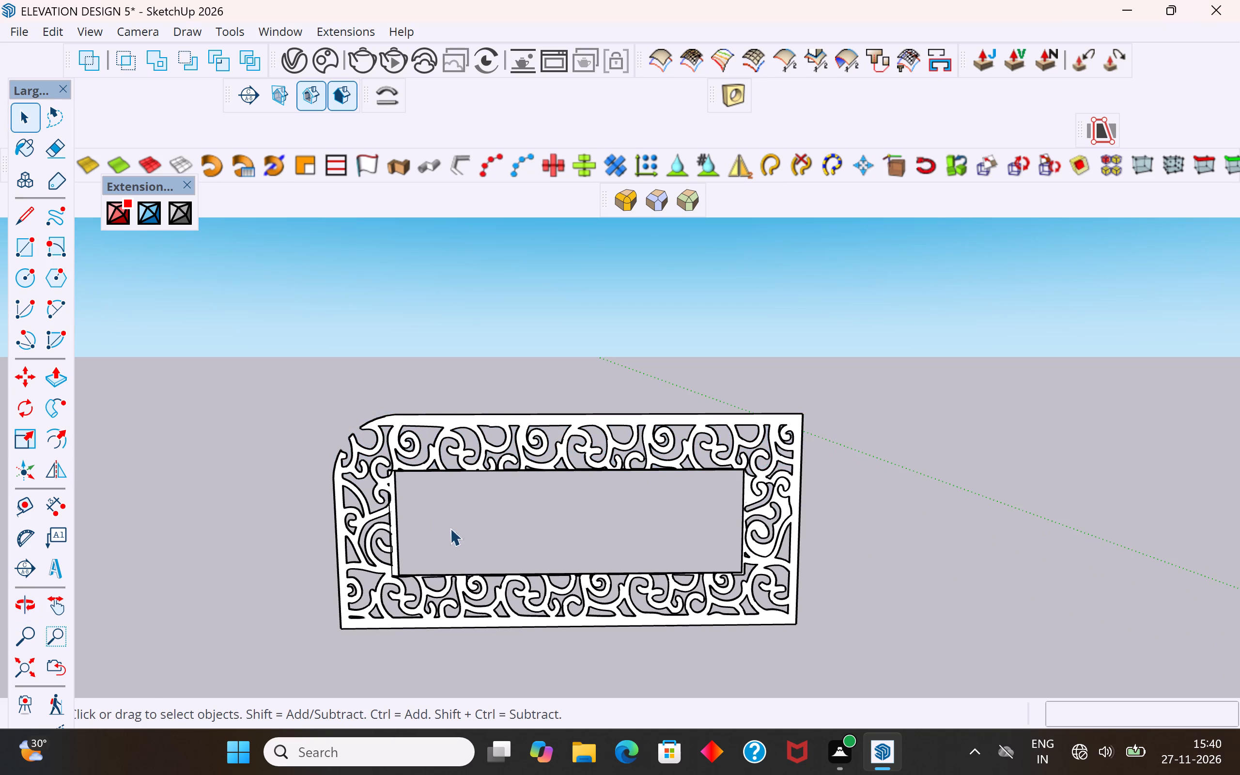
Delete the short vertical edge across the inner scroll curl's end in the opposite side band, beside the central opening.
scroll(393, 502, up, 17)
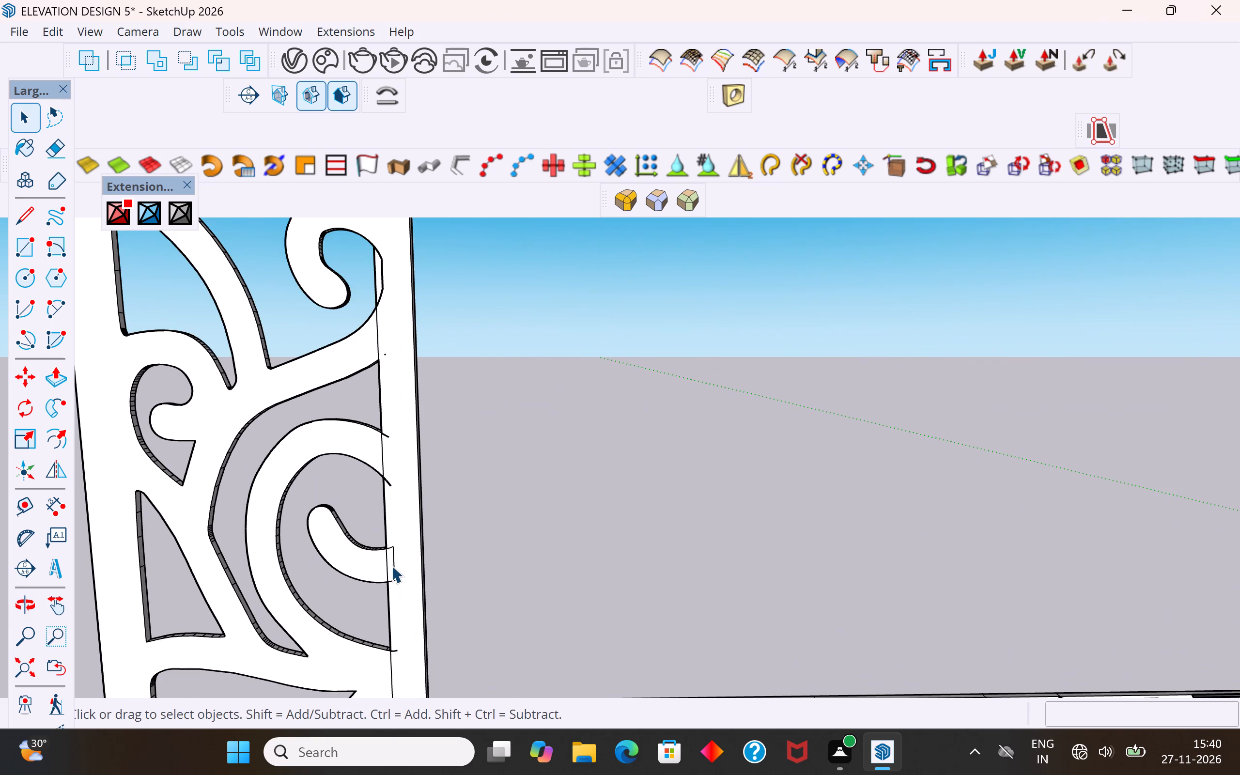
click(391, 565)
key(Delete)
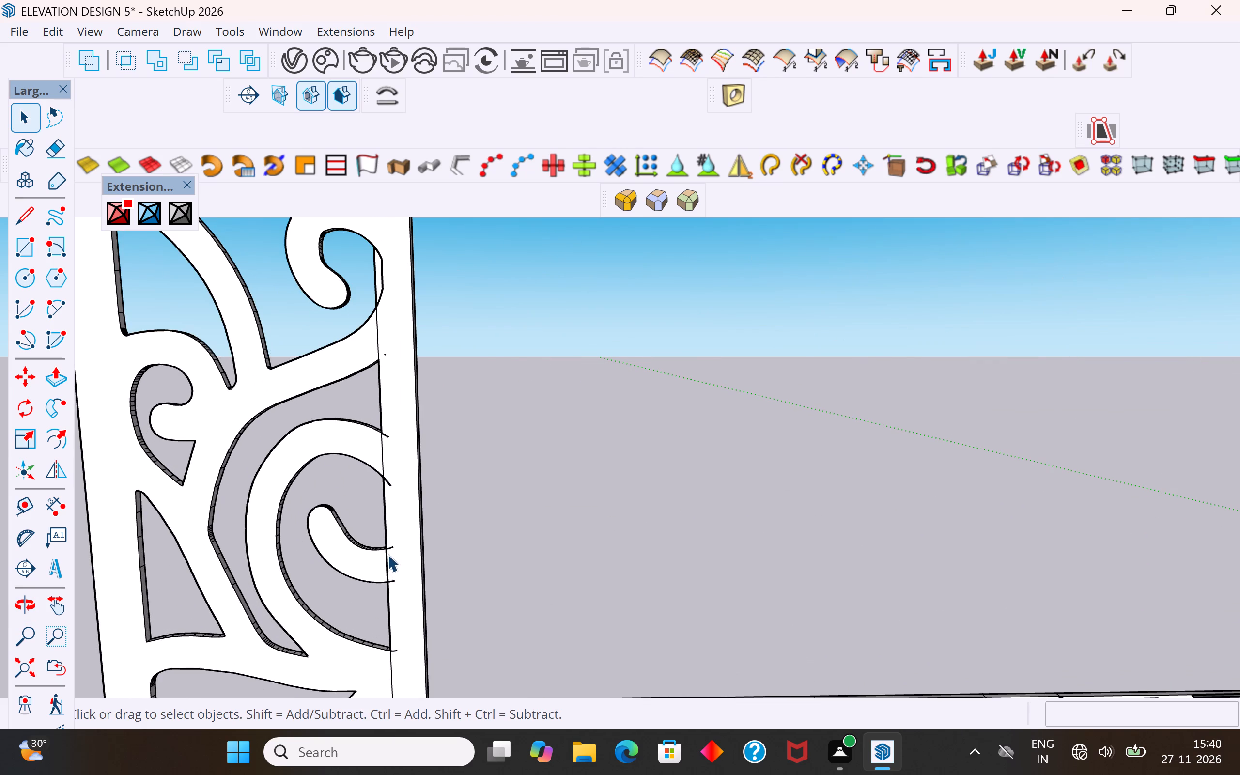
Delete the remaining short vertical edge at the inner scroll curl's end in the side band.
click(391, 545)
key(Delete)
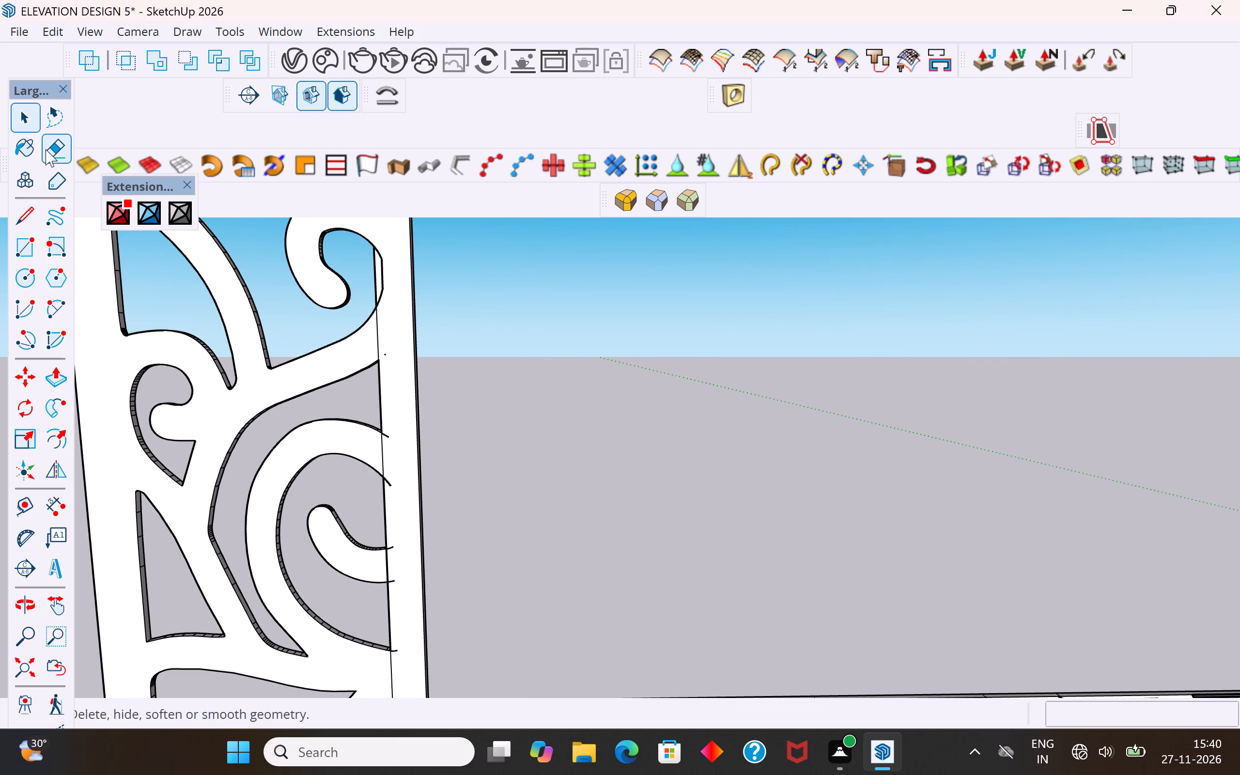
Erase the stray vertical edge and curve stubs beside the hooked scroll cut-out higher in the side band.
click(54, 143)
scroll(358, 459, down, 6)
scroll(370, 362, up, 9)
click(372, 345)
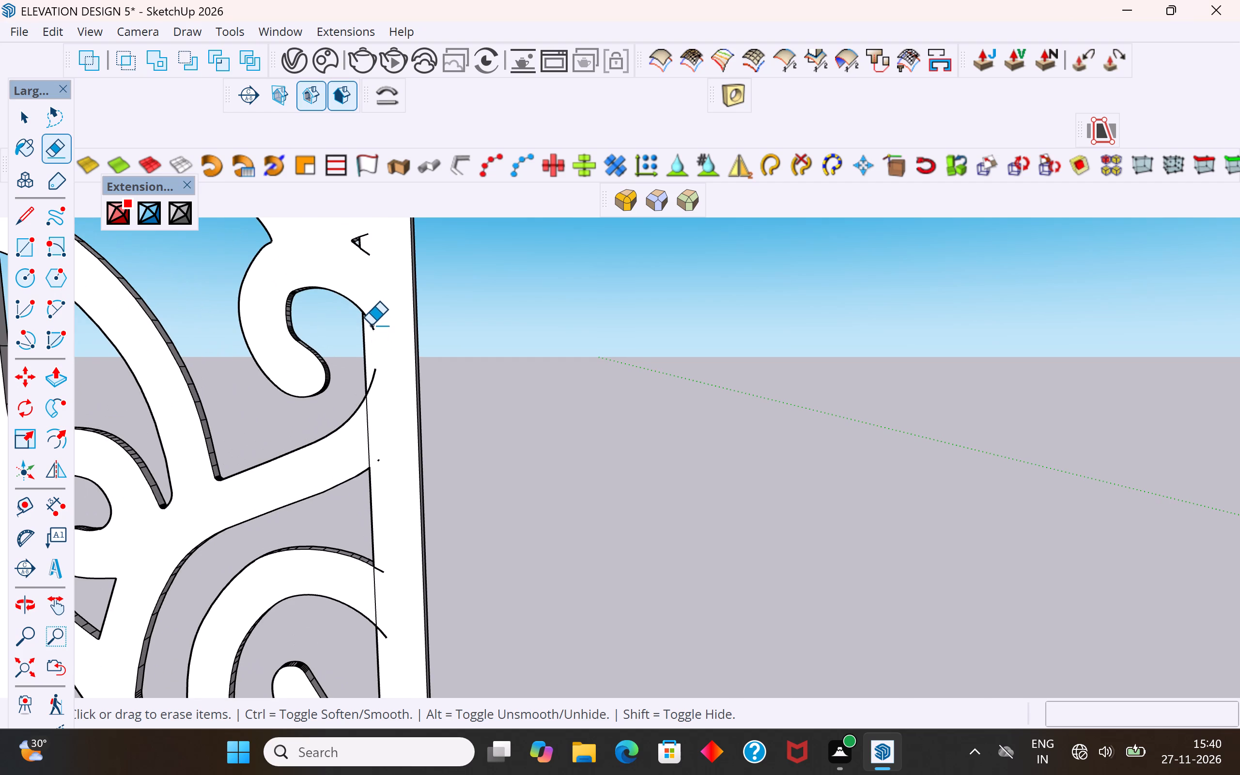
drag(368, 310, 376, 386)
drag(372, 369, 373, 369)
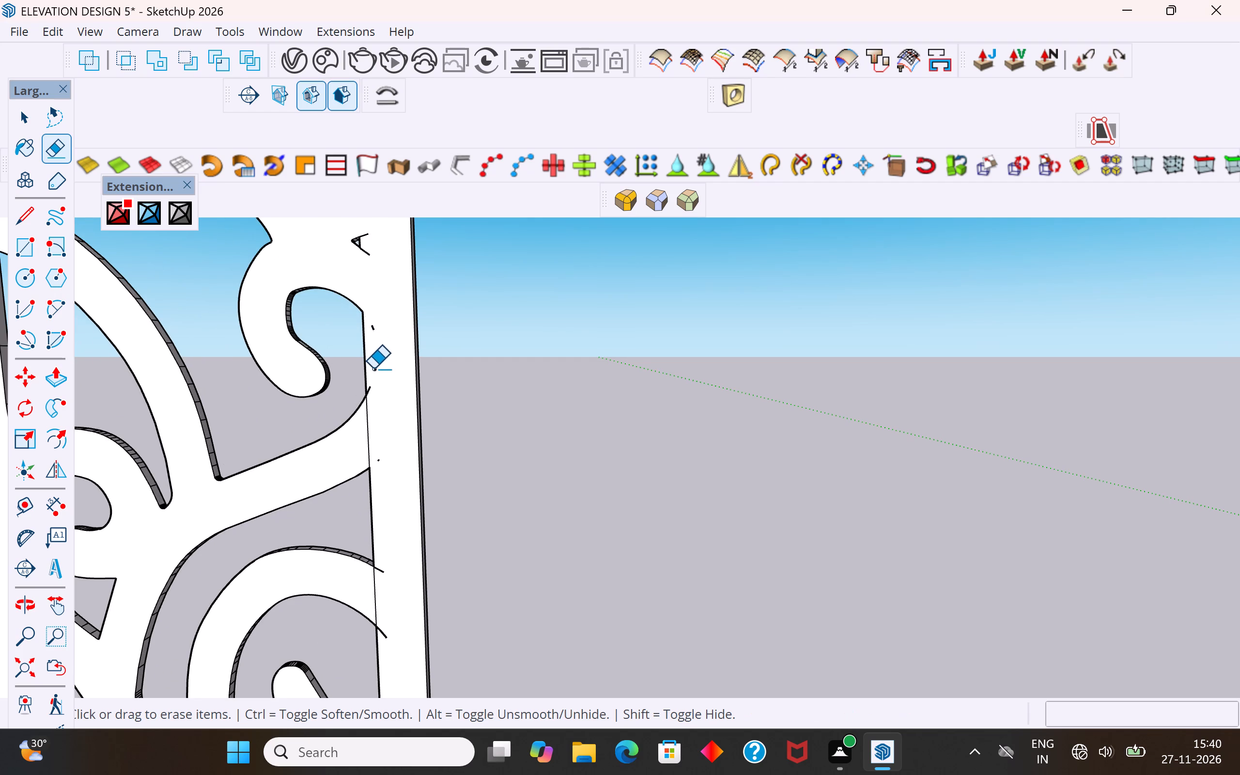
drag(373, 369, 379, 325)
click(371, 325)
Erase the stray edge stubs extending from the small triangular cut-out above the hooked scroll.
scroll(370, 319, down, 2)
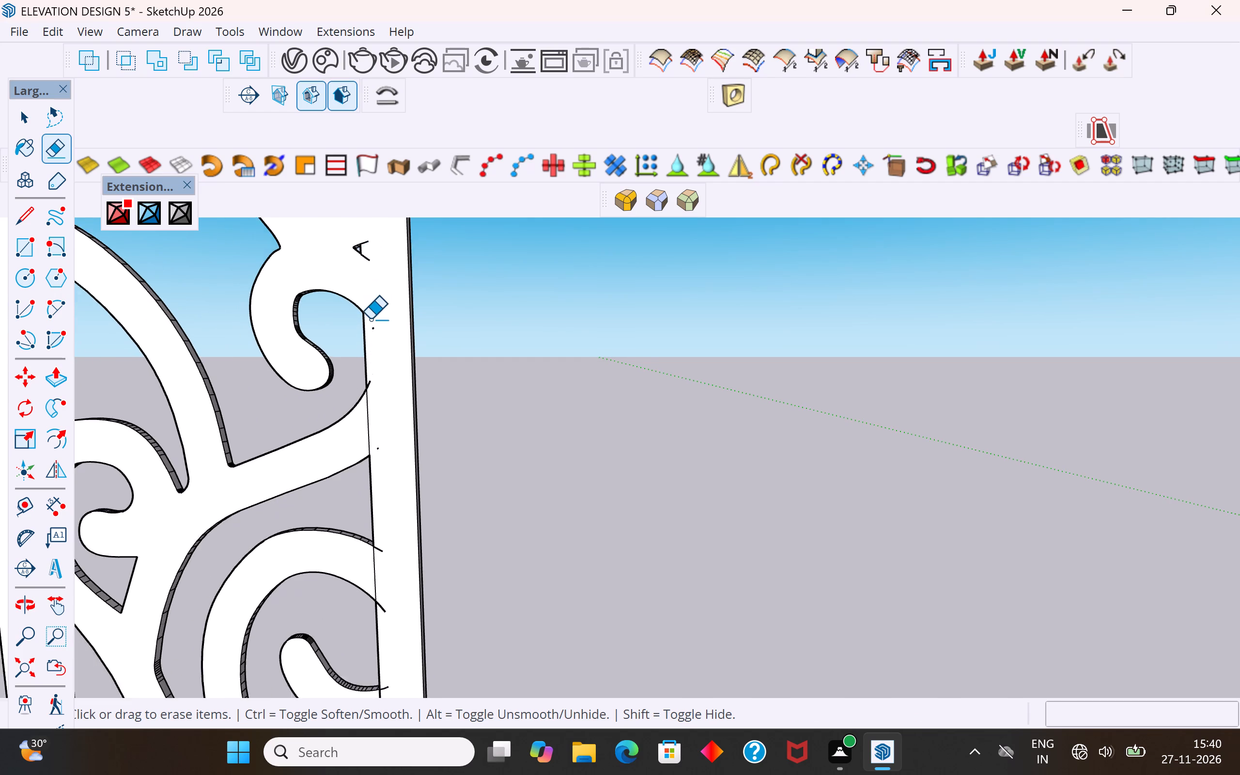
scroll(370, 319, down, 1)
scroll(378, 280, up, 14)
drag(351, 232, 366, 320)
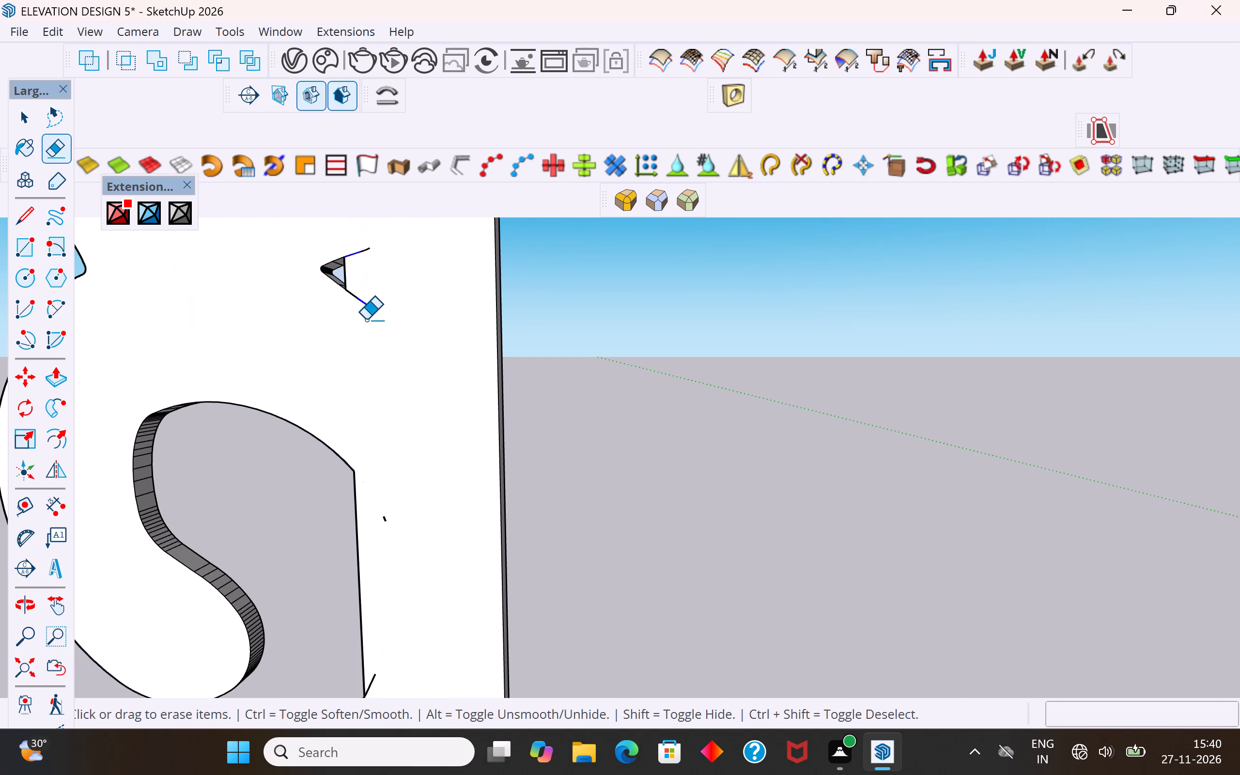
drag(366, 242, 351, 313)
click(353, 294)
click(360, 253)
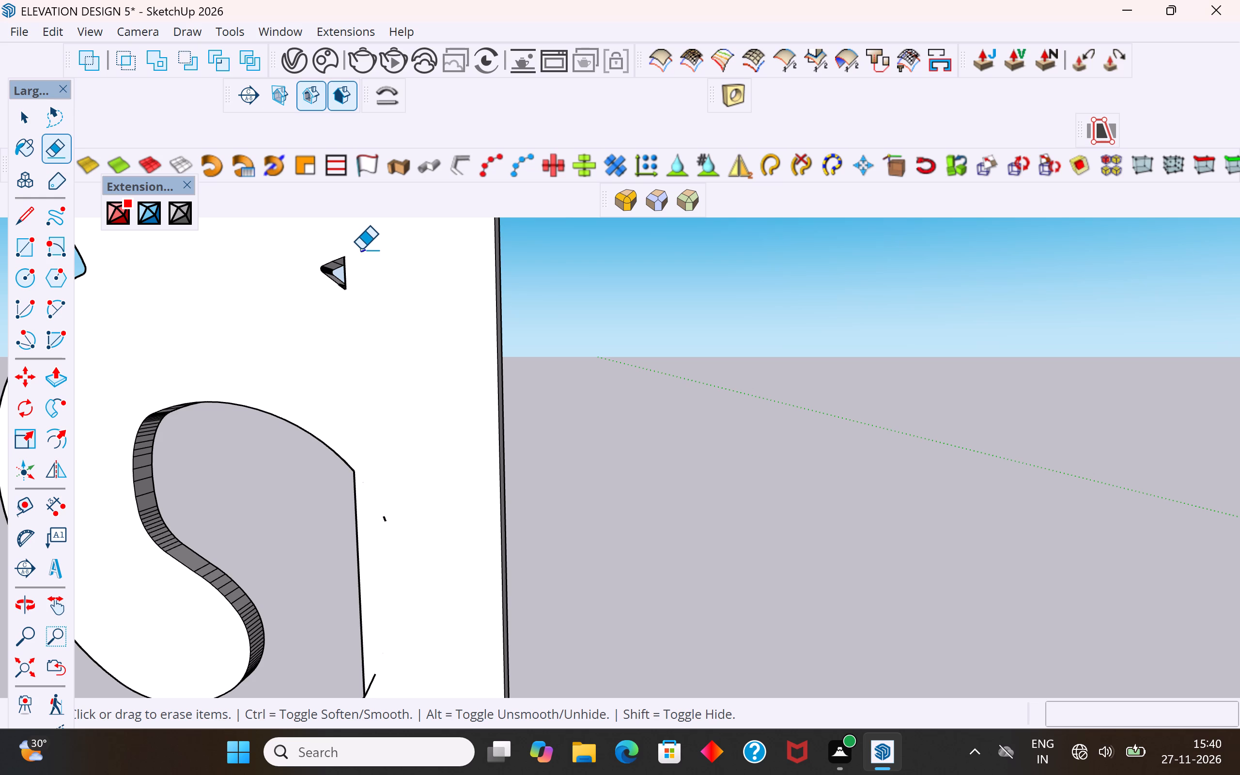
Erase the remaining stray fragments beside the hooked cut-out's straight side and the thin vertical edge continuing below it.
click(384, 518)
scroll(430, 402, down, 6)
scroll(383, 575, up, 6)
scroll(387, 573, down, 7)
scroll(410, 572, up, 9)
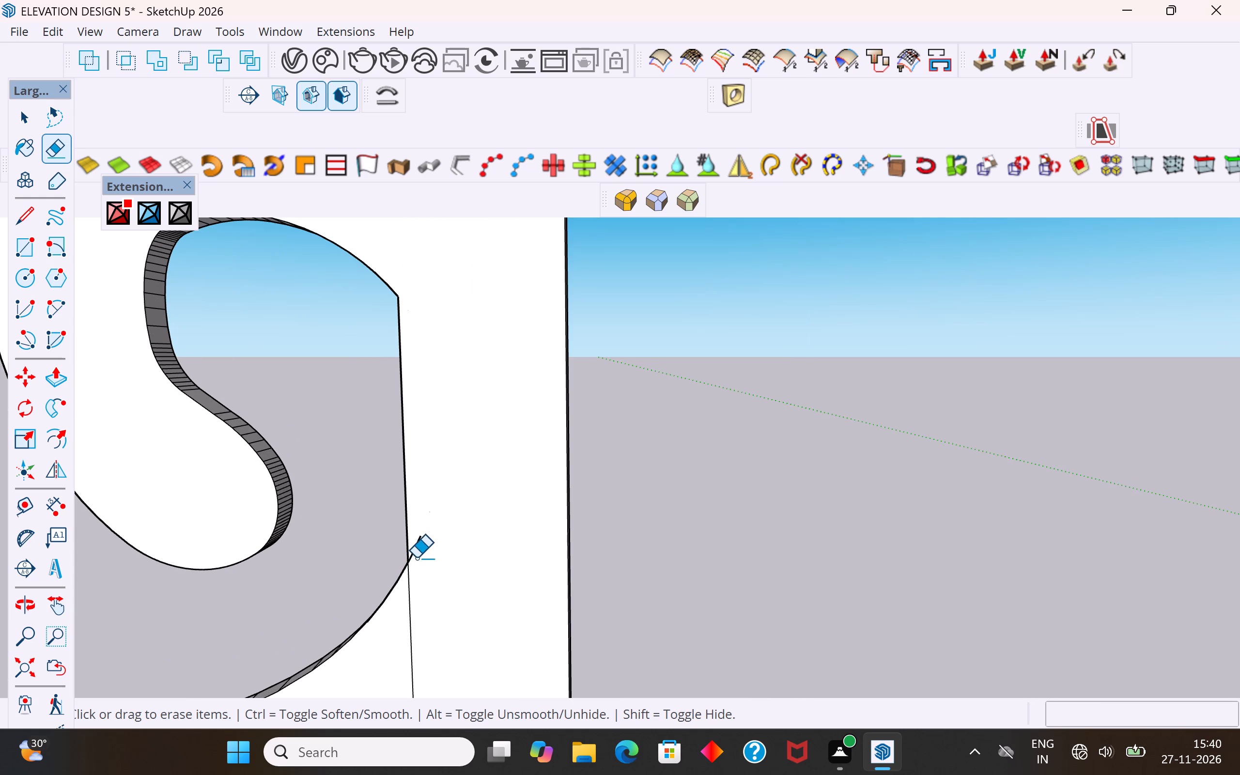
click(416, 548)
click(416, 542)
scroll(520, 526, down, 6)
click(450, 607)
click(458, 601)
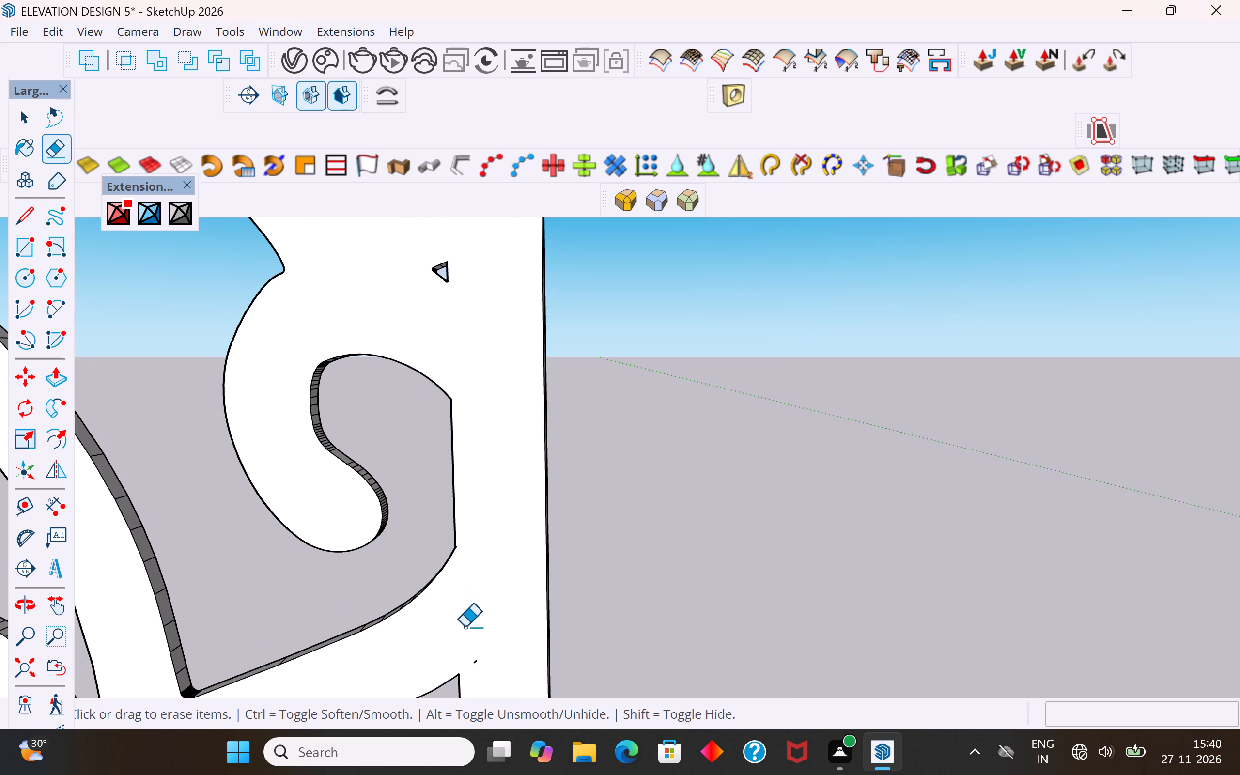
click(473, 661)
Erase the leftover strip edges on the front face at the central opening's inner corner.
scroll(463, 552, down, 20)
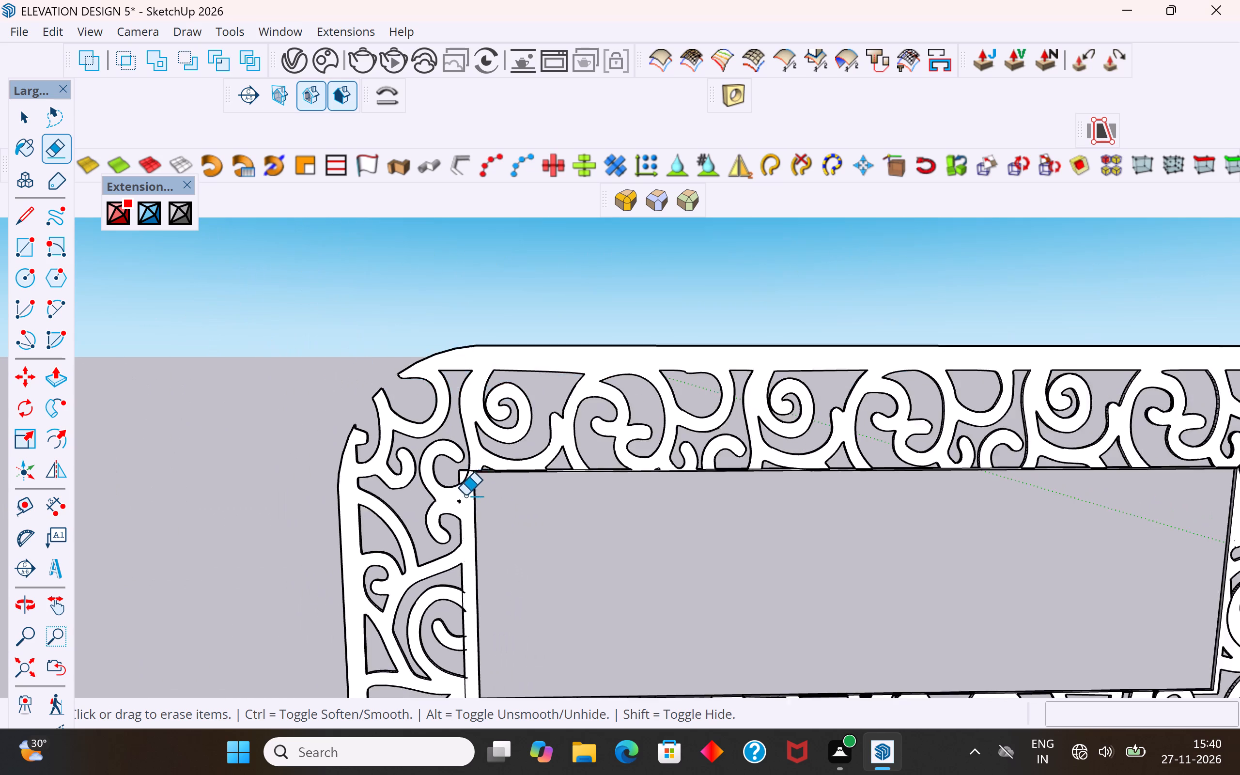
scroll(472, 465, up, 20)
scroll(472, 465, up, 1)
middle_drag(405, 525, 530, 588)
click(490, 499)
click(536, 497)
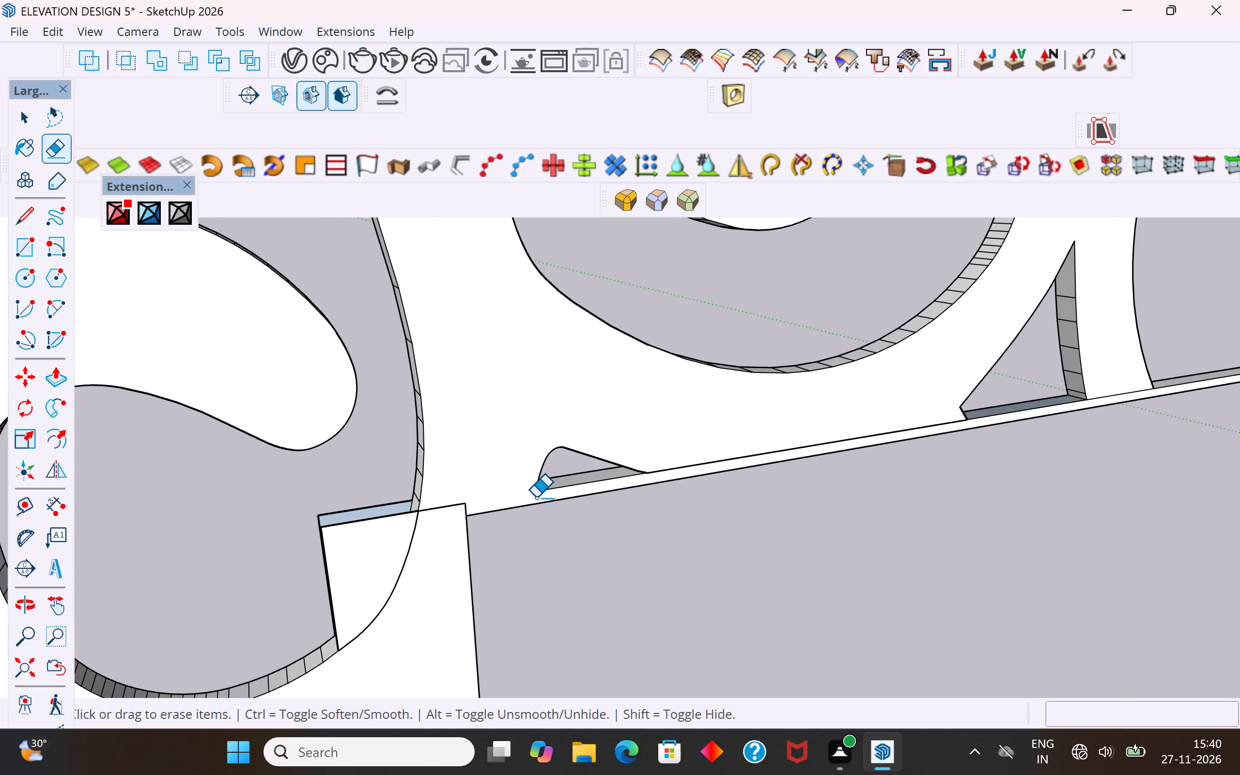
click(460, 506)
click(465, 506)
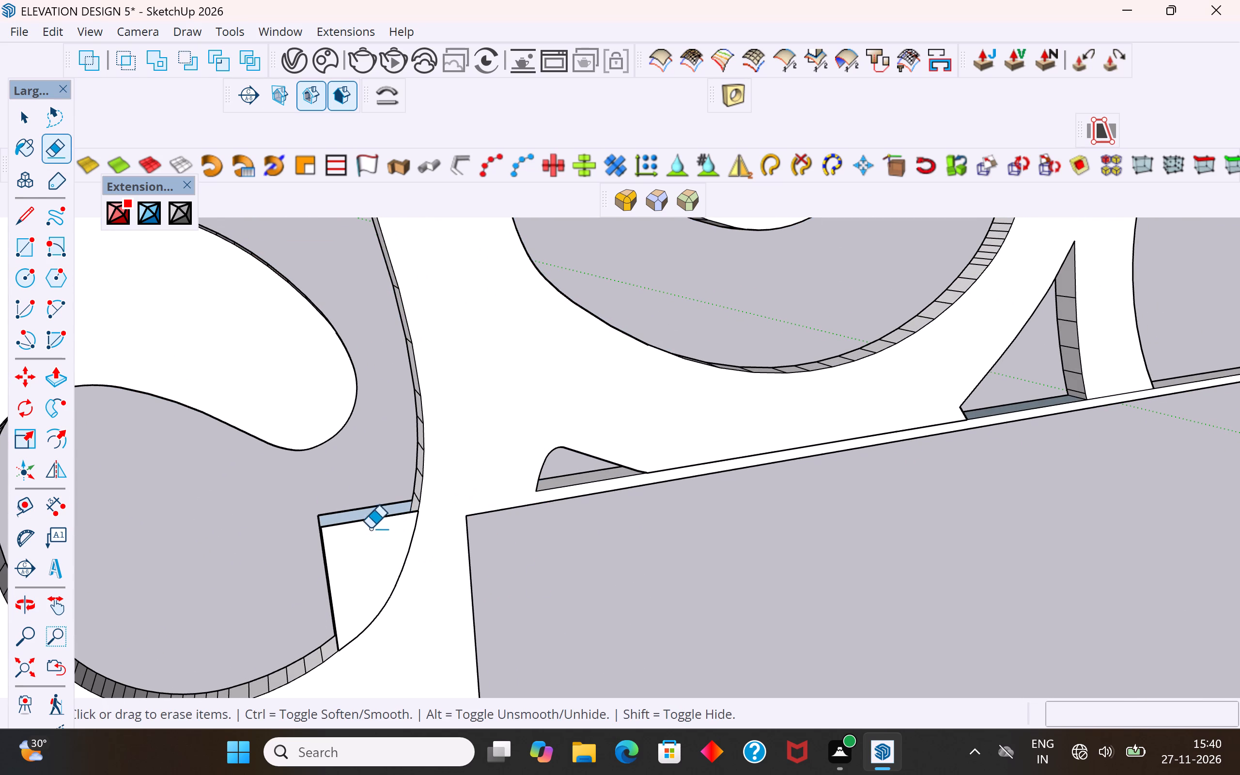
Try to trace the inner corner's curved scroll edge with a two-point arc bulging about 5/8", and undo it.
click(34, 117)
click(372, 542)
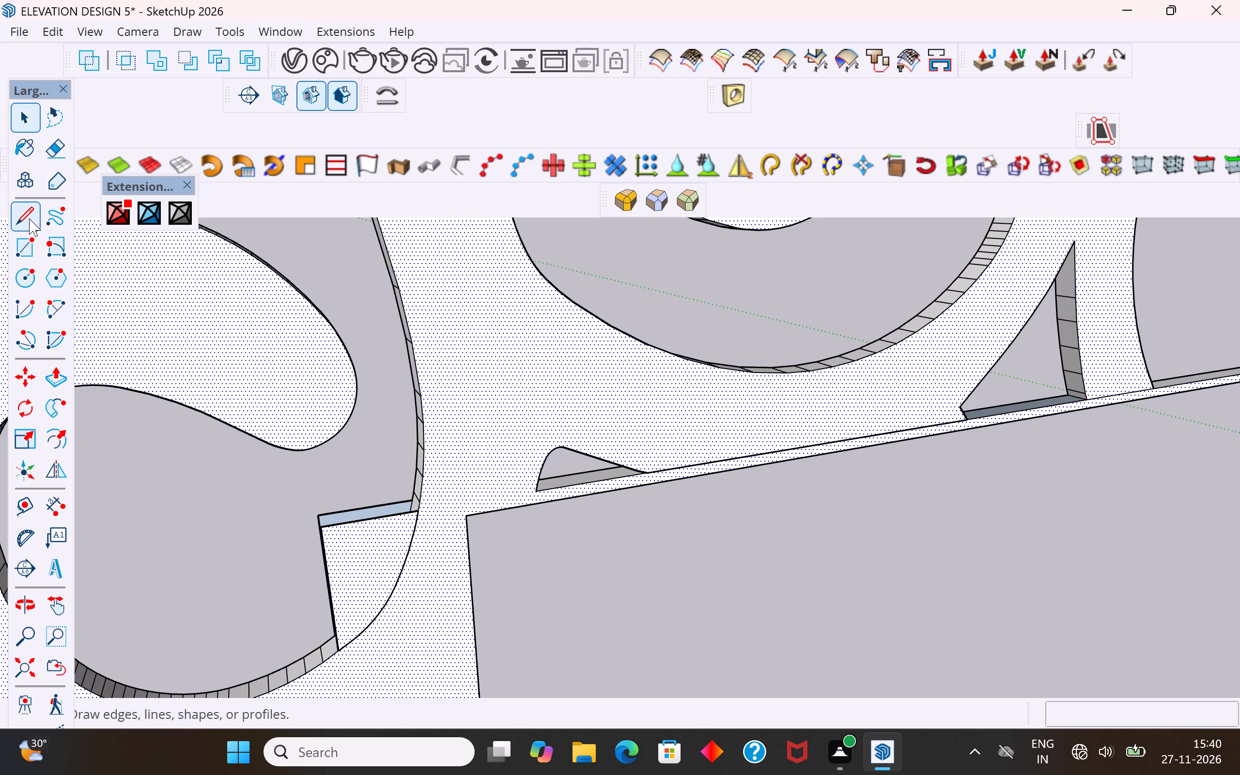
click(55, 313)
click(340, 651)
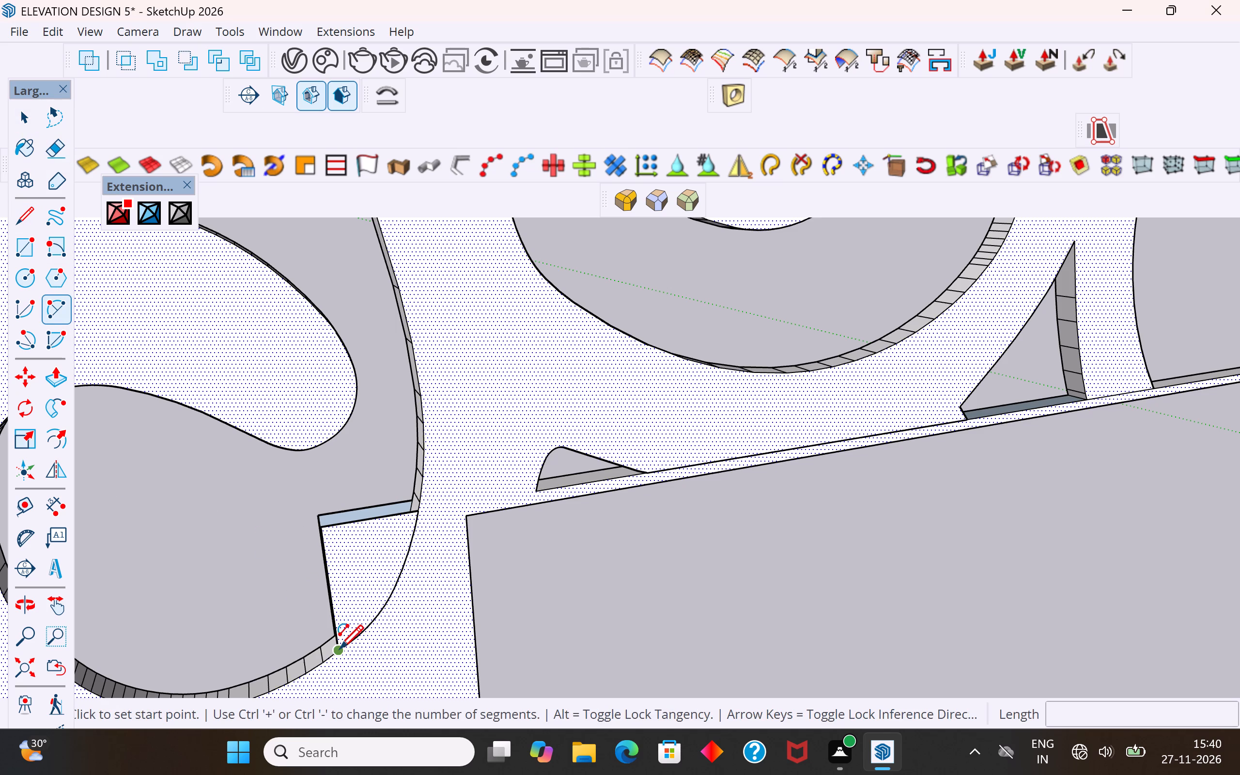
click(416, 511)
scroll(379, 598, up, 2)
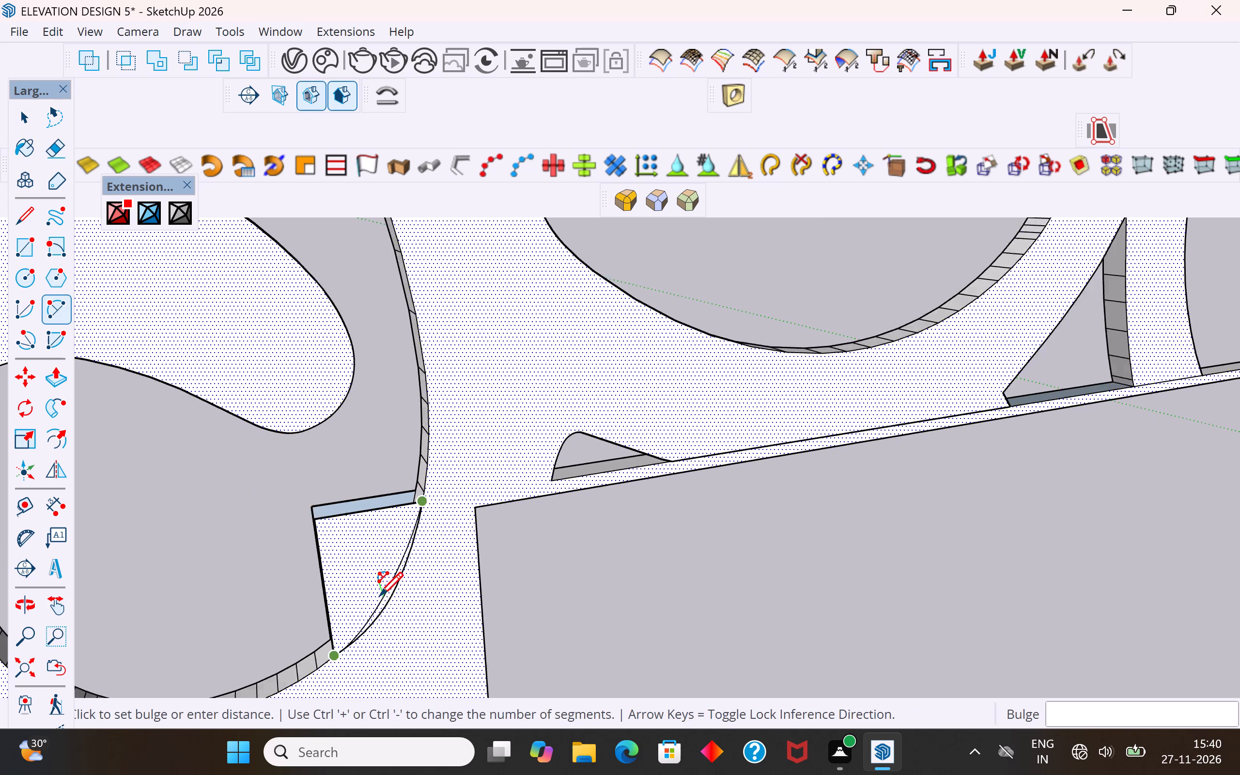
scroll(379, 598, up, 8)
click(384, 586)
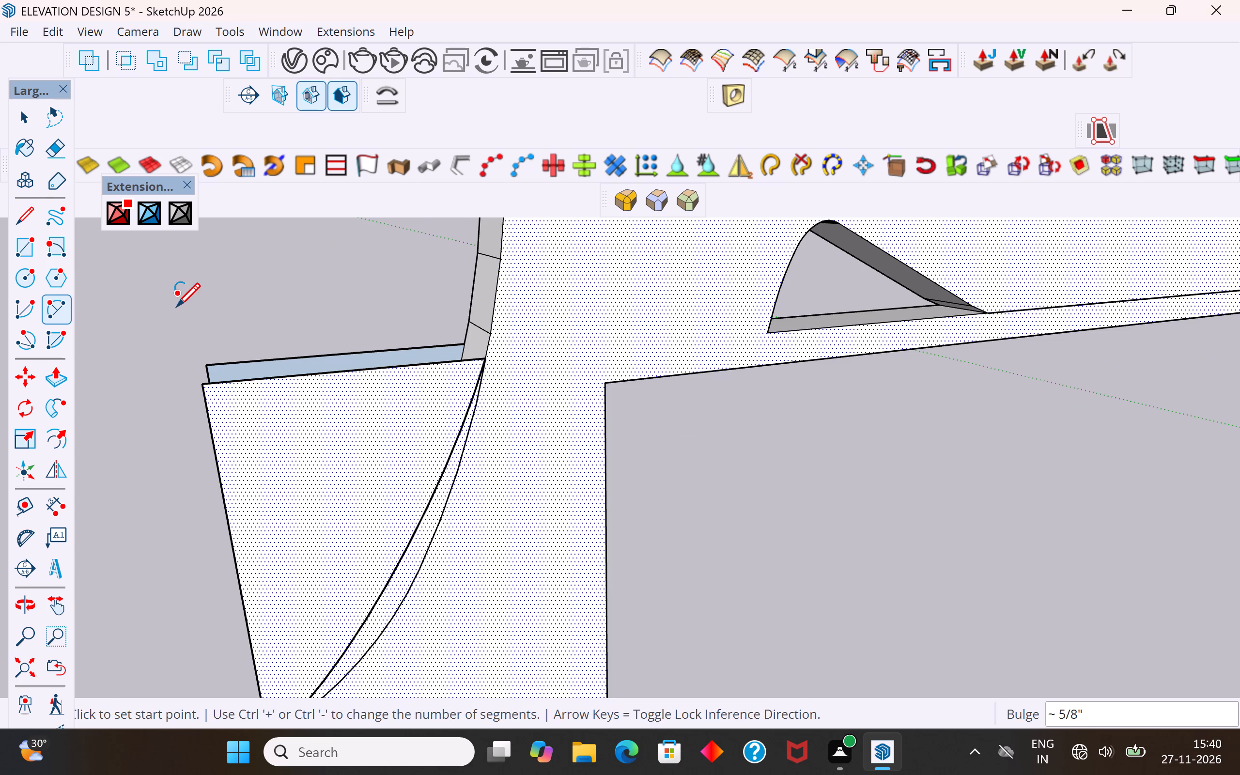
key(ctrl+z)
Draw three connected line segments across the square corner piece, just inside the scroll curve, and delete the front face they cut off.
click(27, 113)
click(361, 489)
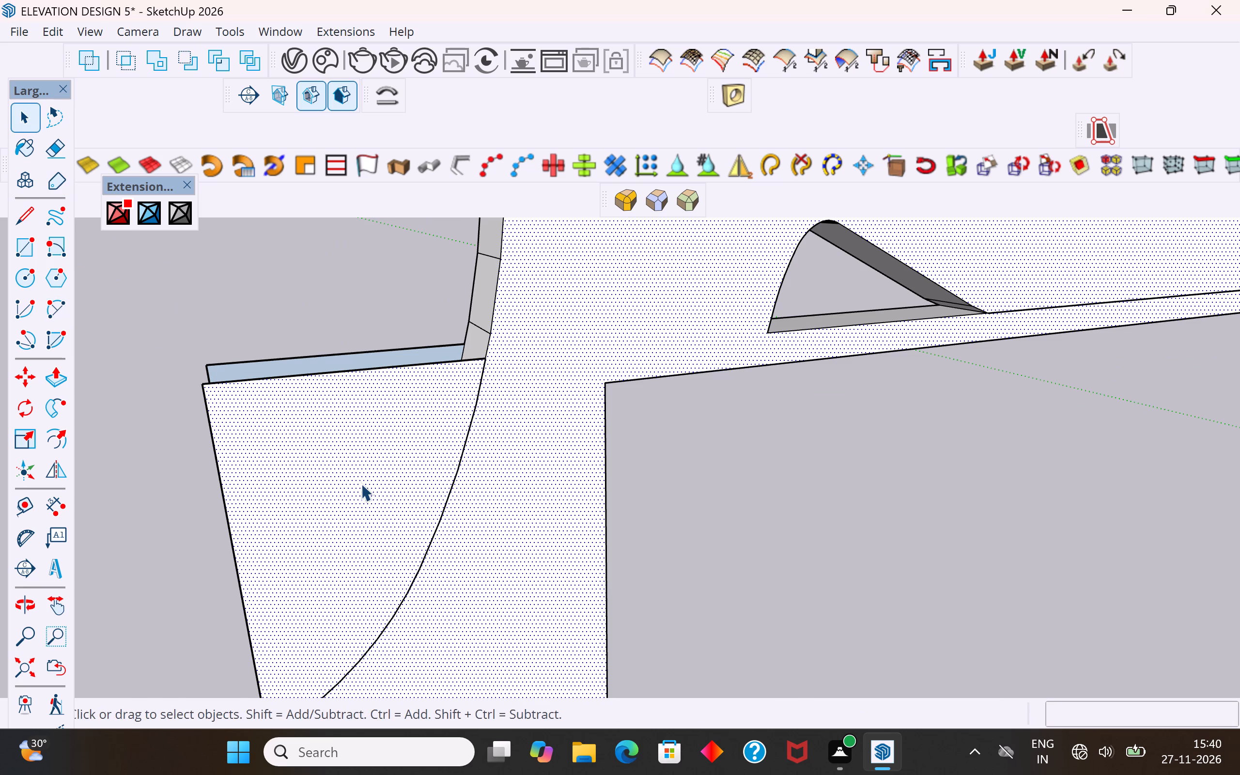
click(31, 226)
scroll(399, 561, down, 5)
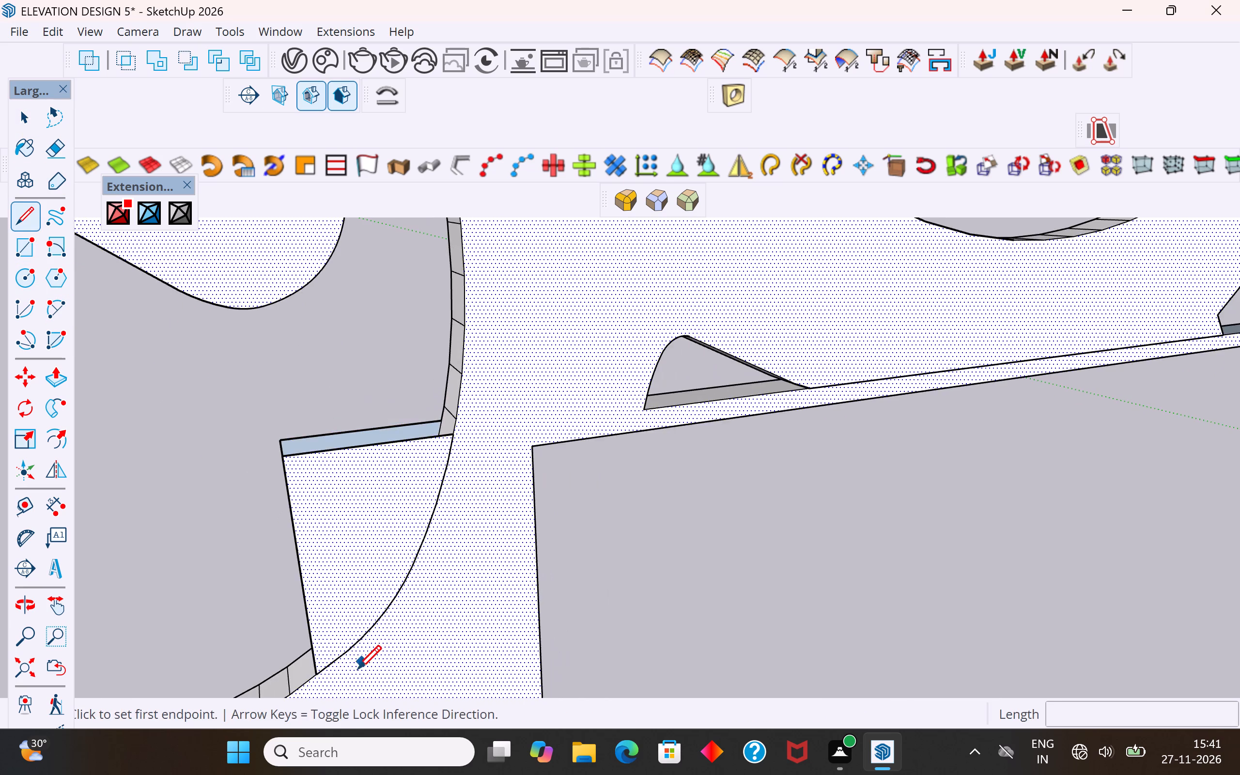
middle_drag(357, 671, 343, 597)
click(298, 669)
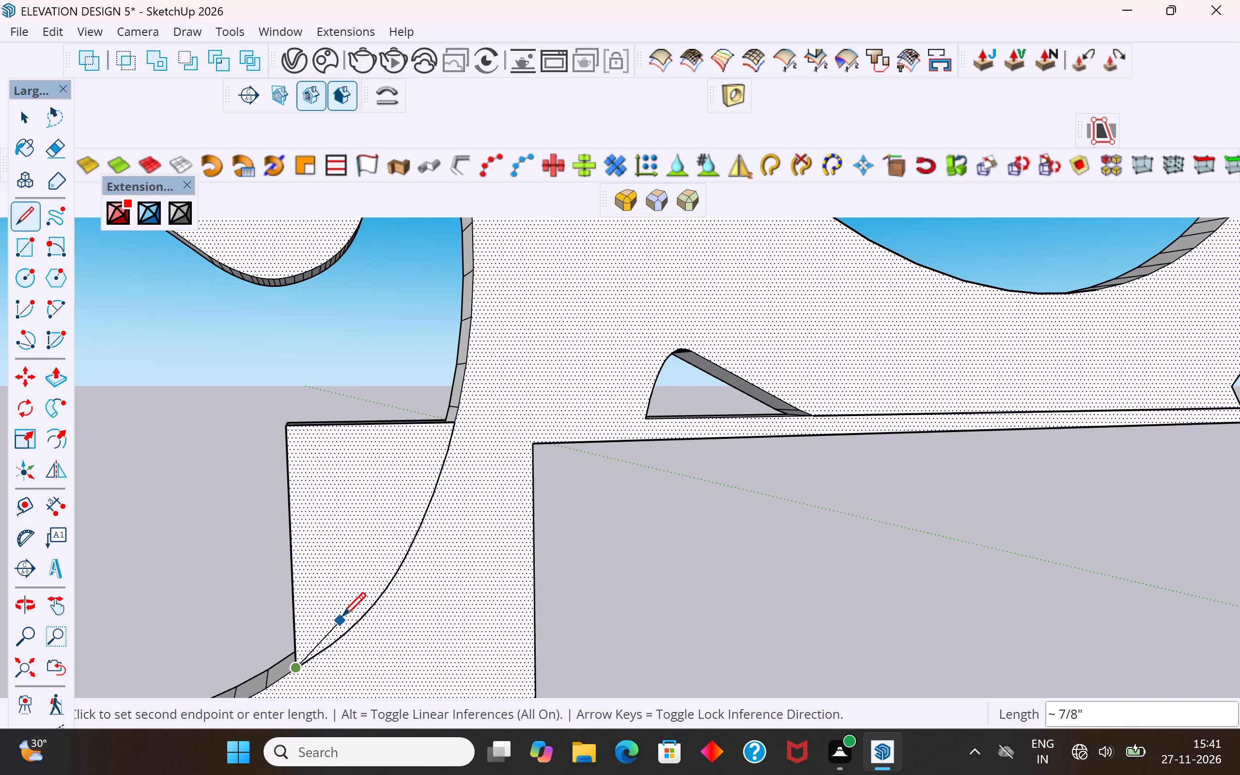
click(348, 614)
click(377, 548)
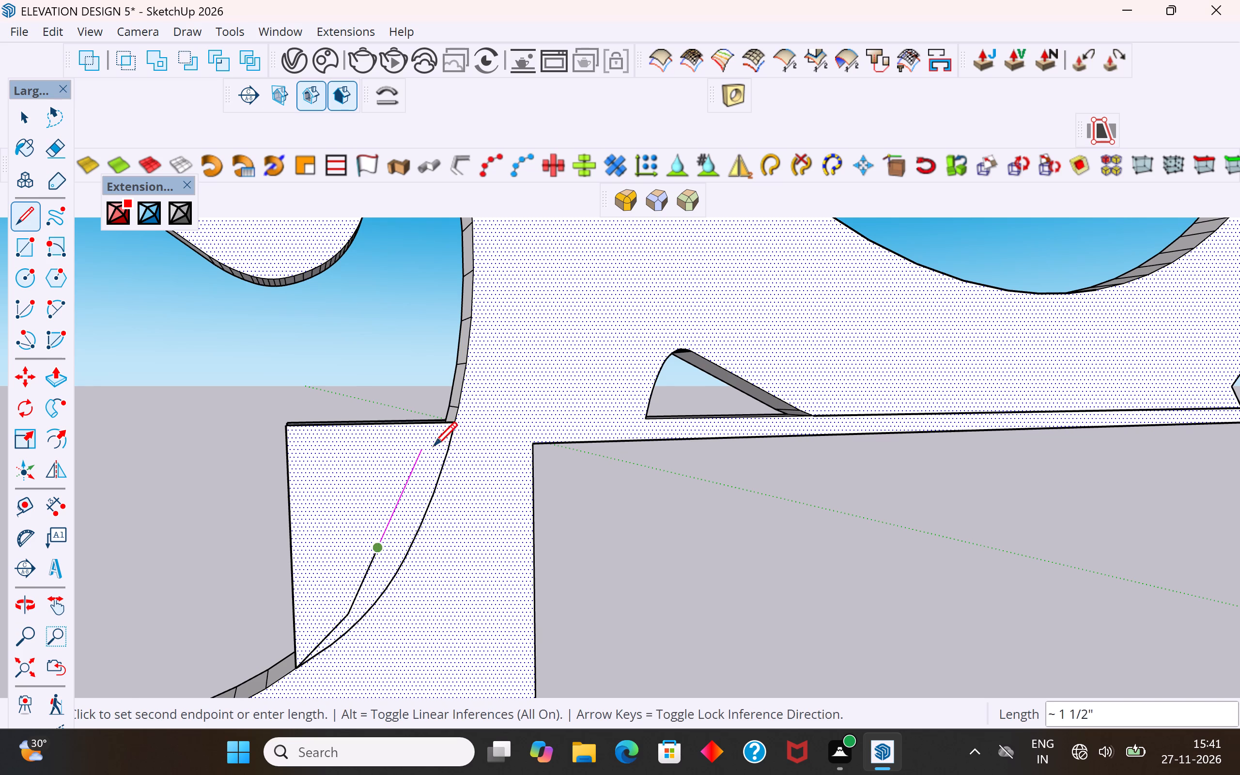
click(453, 428)
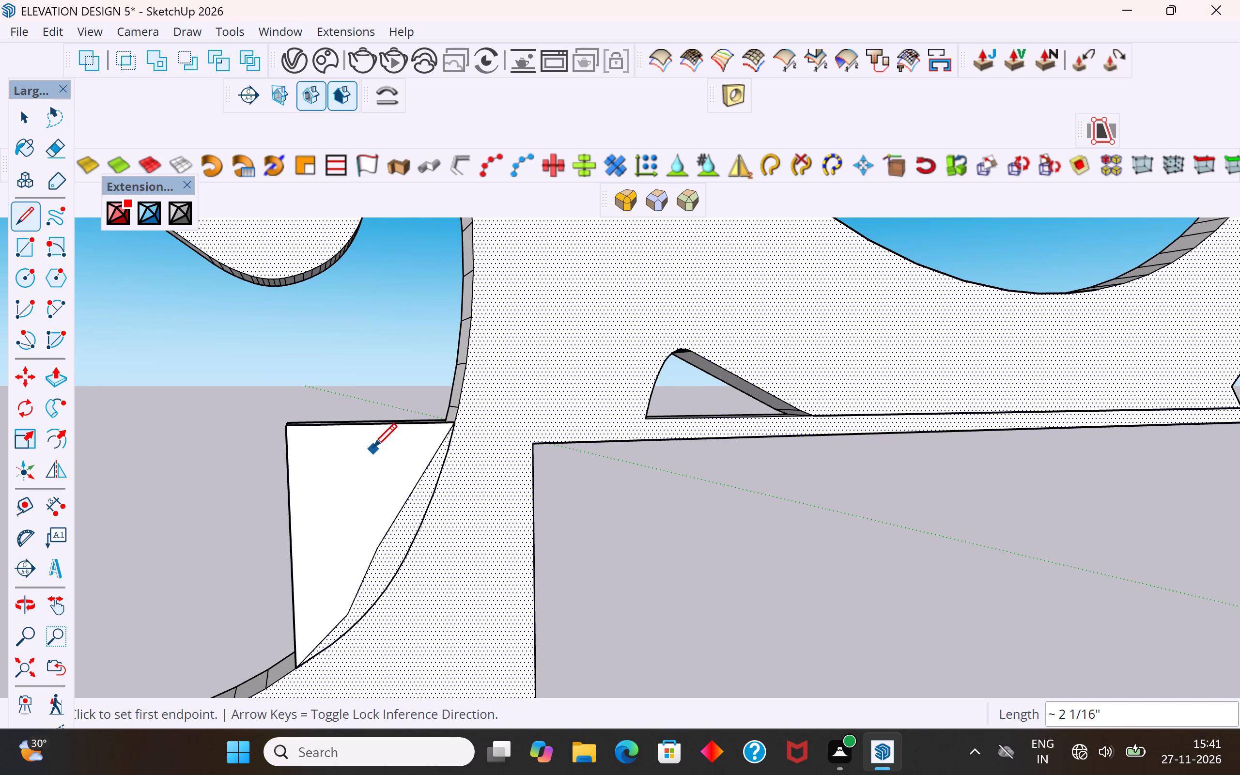
click(30, 123)
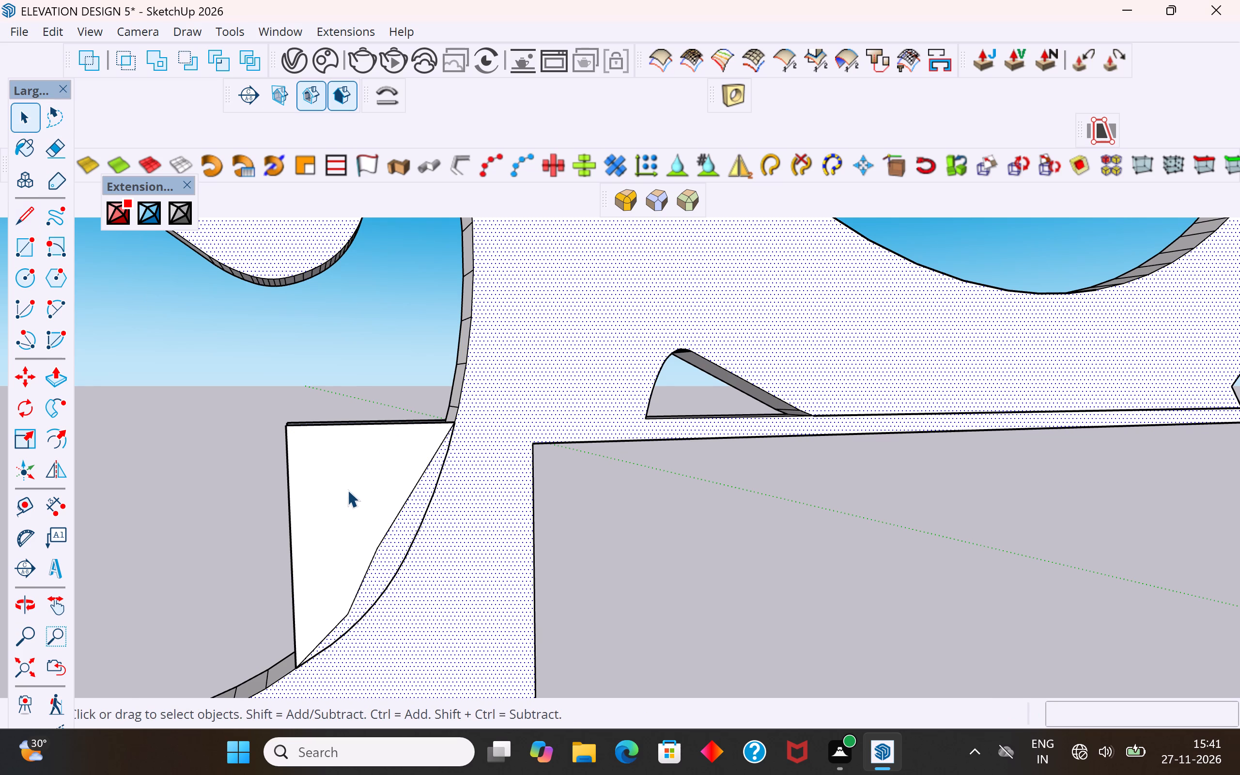
click(348, 490)
key(Delete)
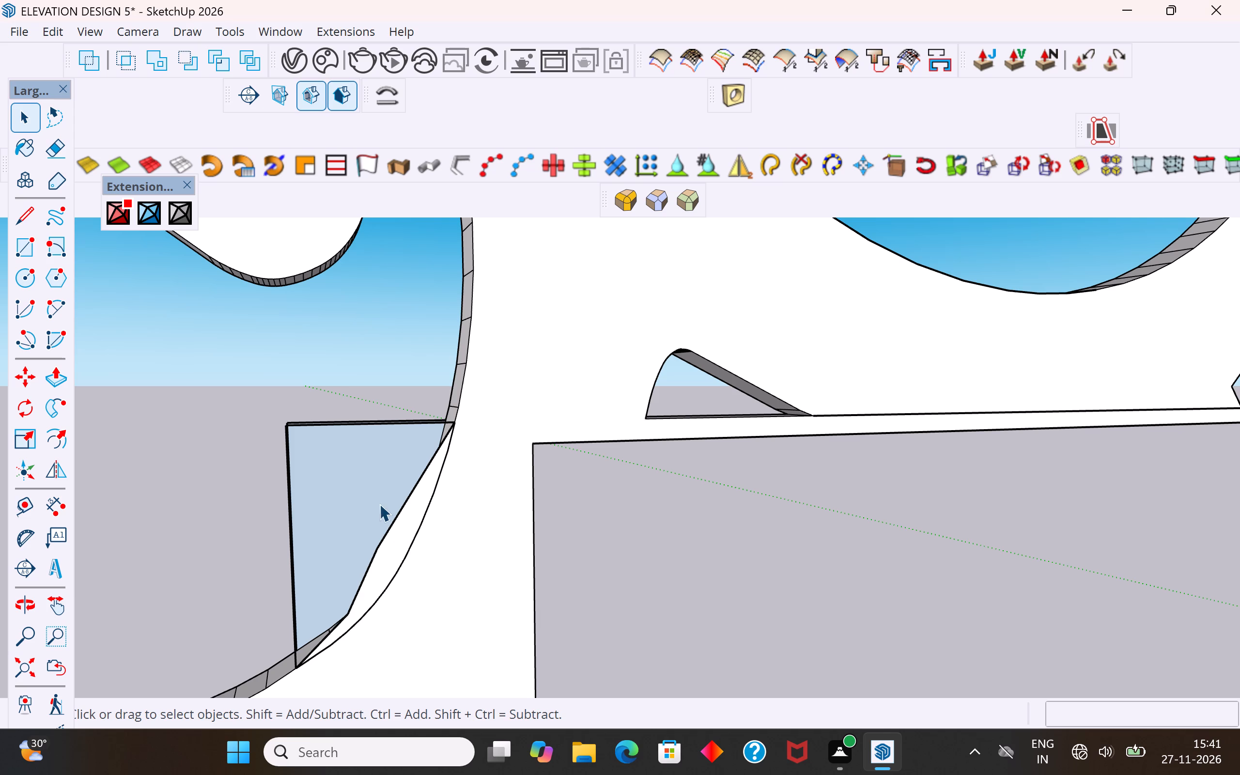
Trace the scroll curve beside the remaining corner sliver with line segments of about 5/8", 3/8" and 2 1/16" to split the face.
click(403, 545)
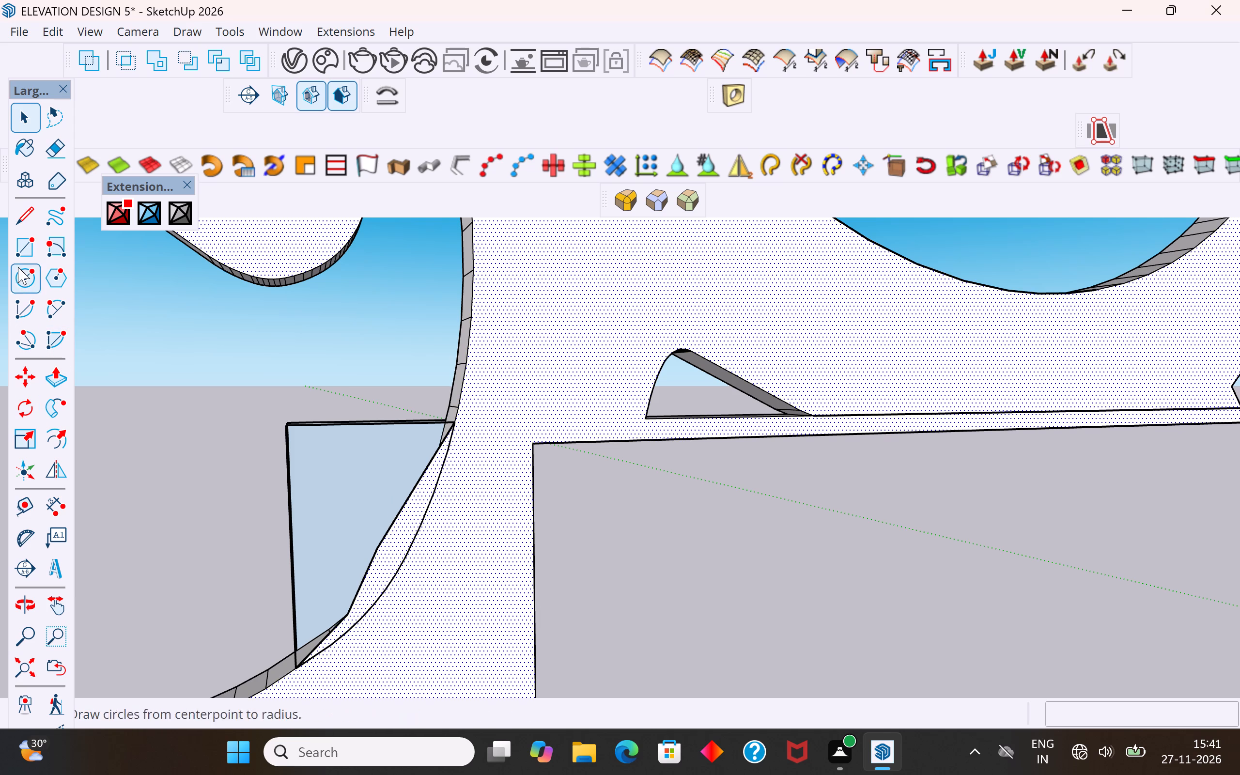
click(30, 218)
scroll(315, 641, up, 4)
middle_drag(330, 630, 324, 569)
click(275, 648)
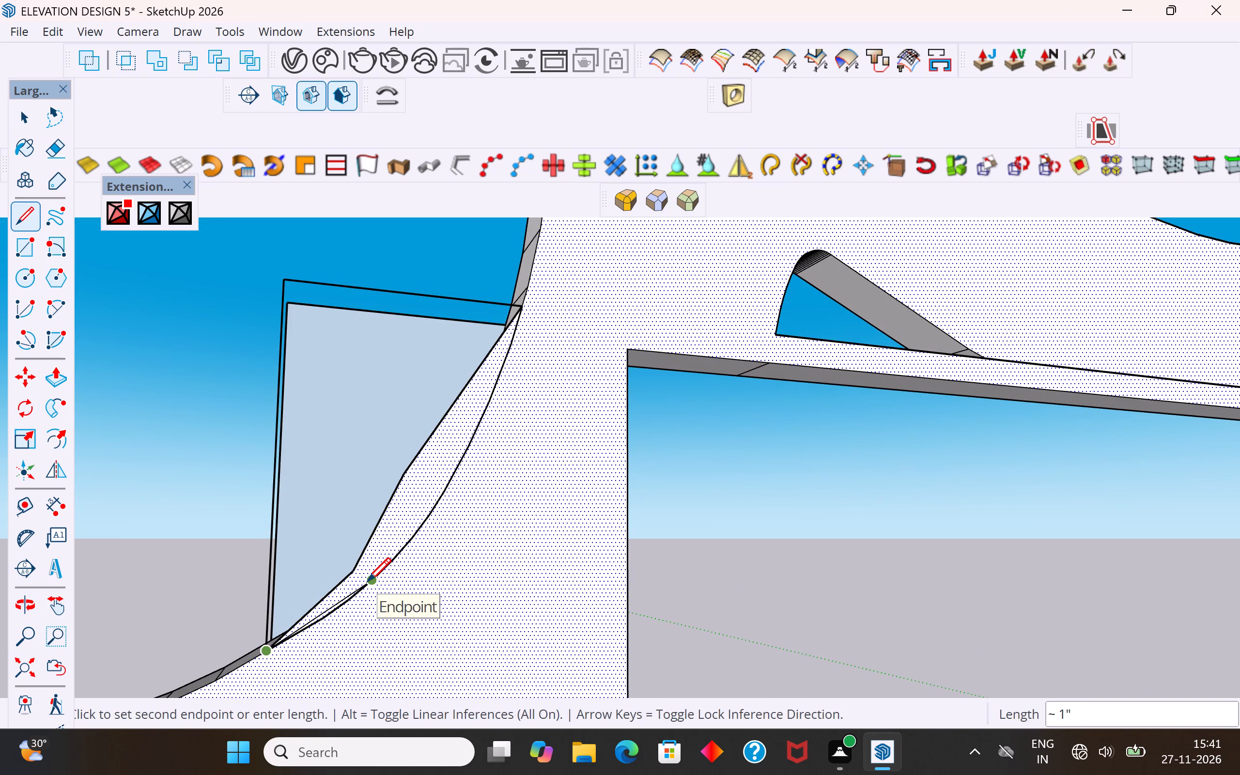
scroll(339, 607, up, 6)
click(339, 603)
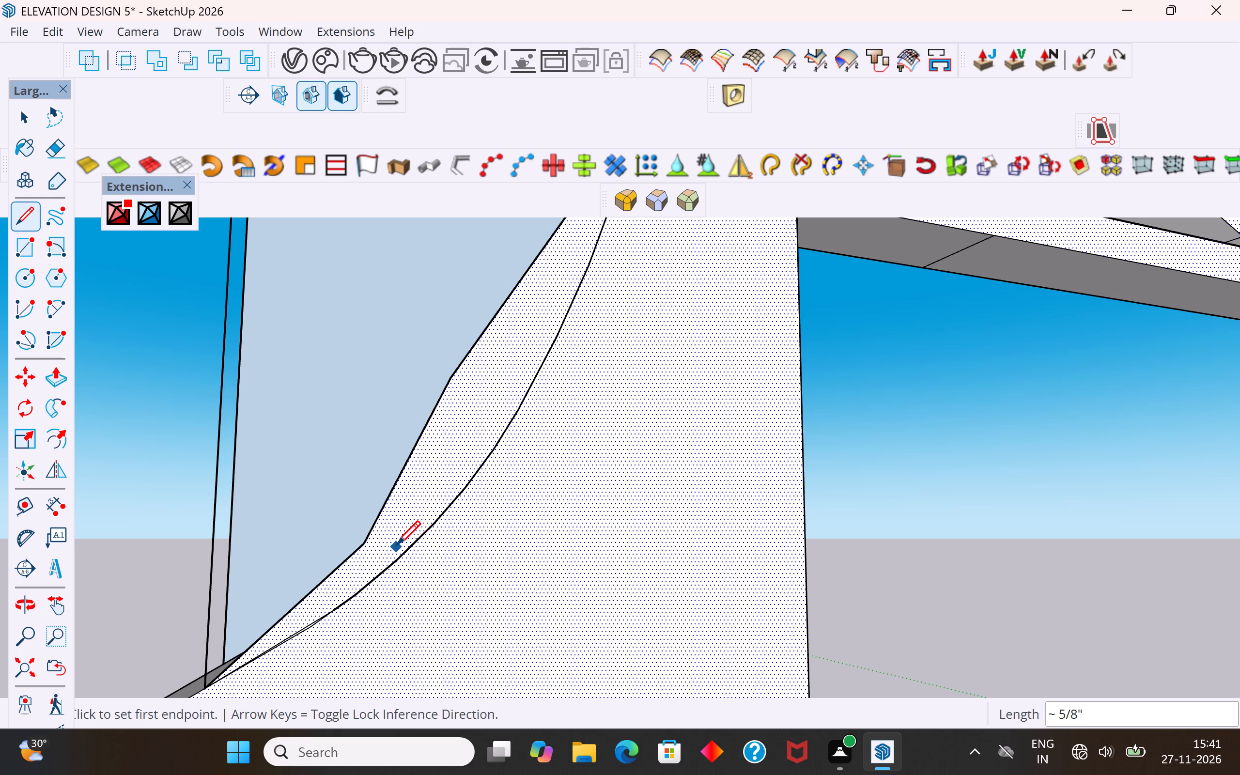
click(408, 538)
click(457, 484)
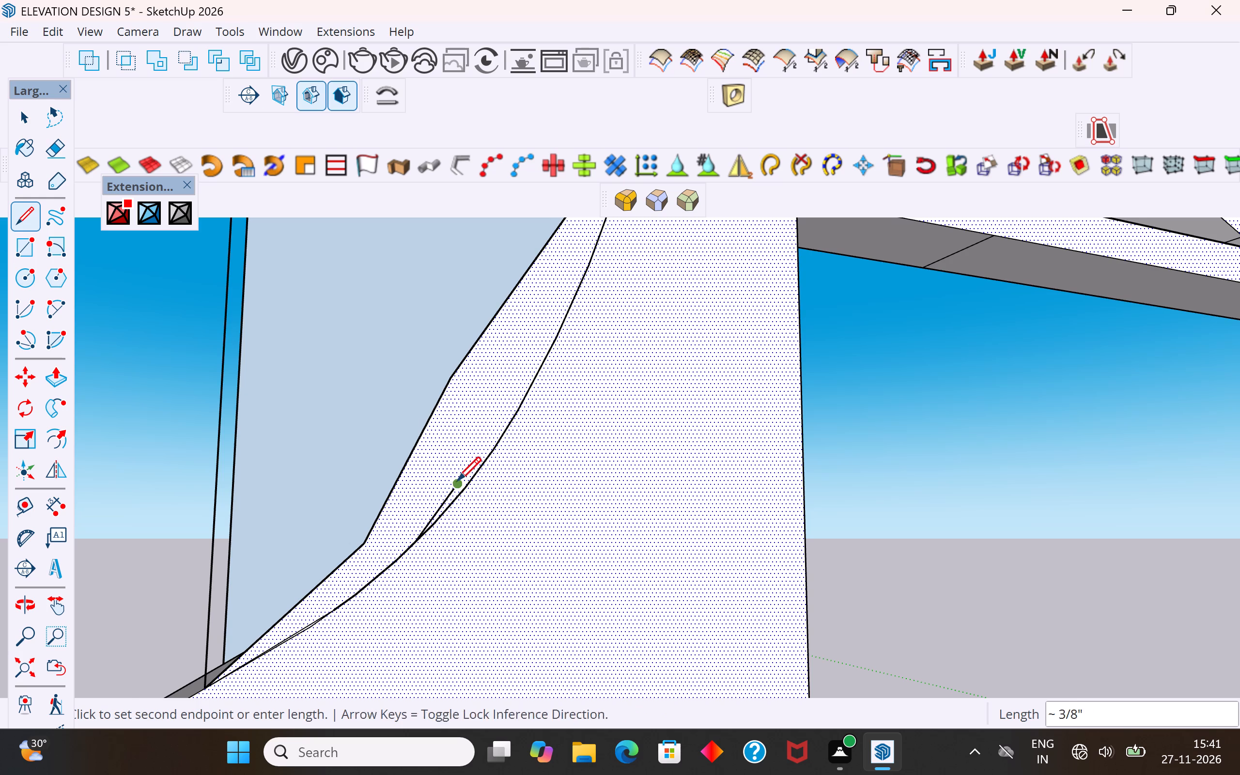
click(479, 447)
scroll(475, 468, down, 6)
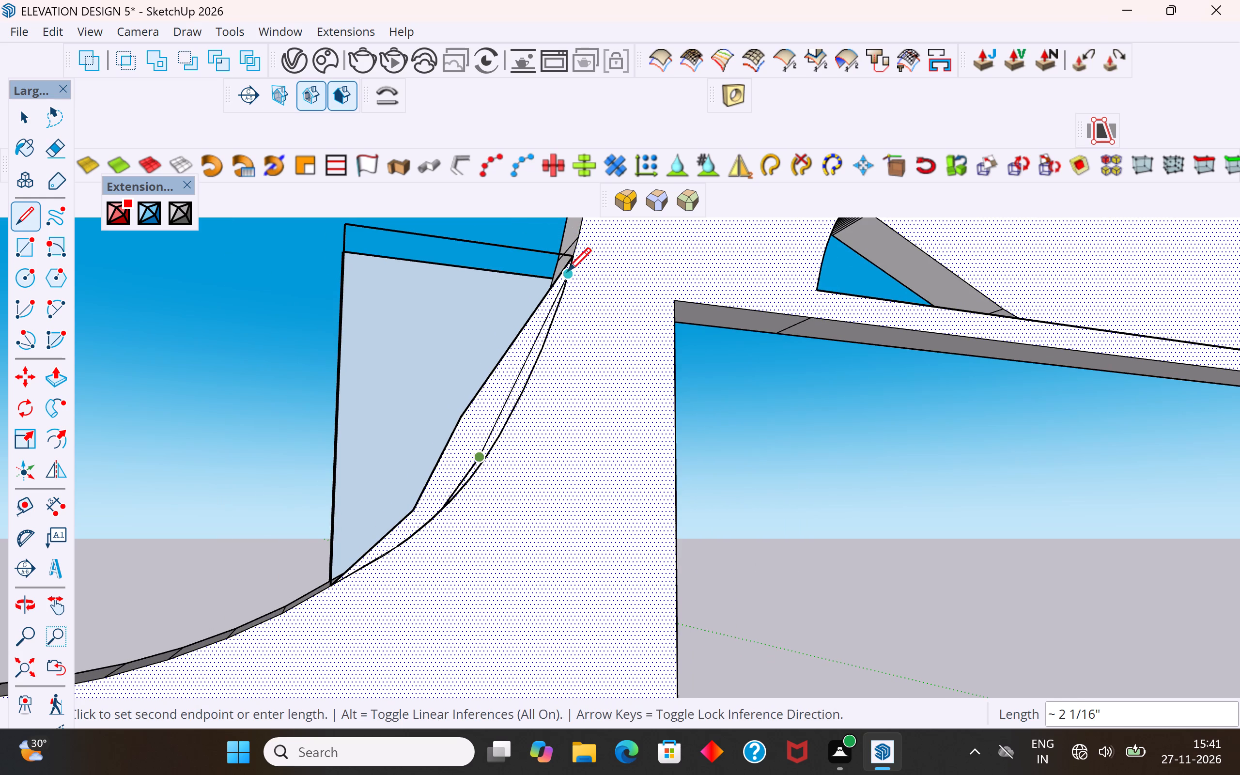
click(568, 270)
click(26, 118)
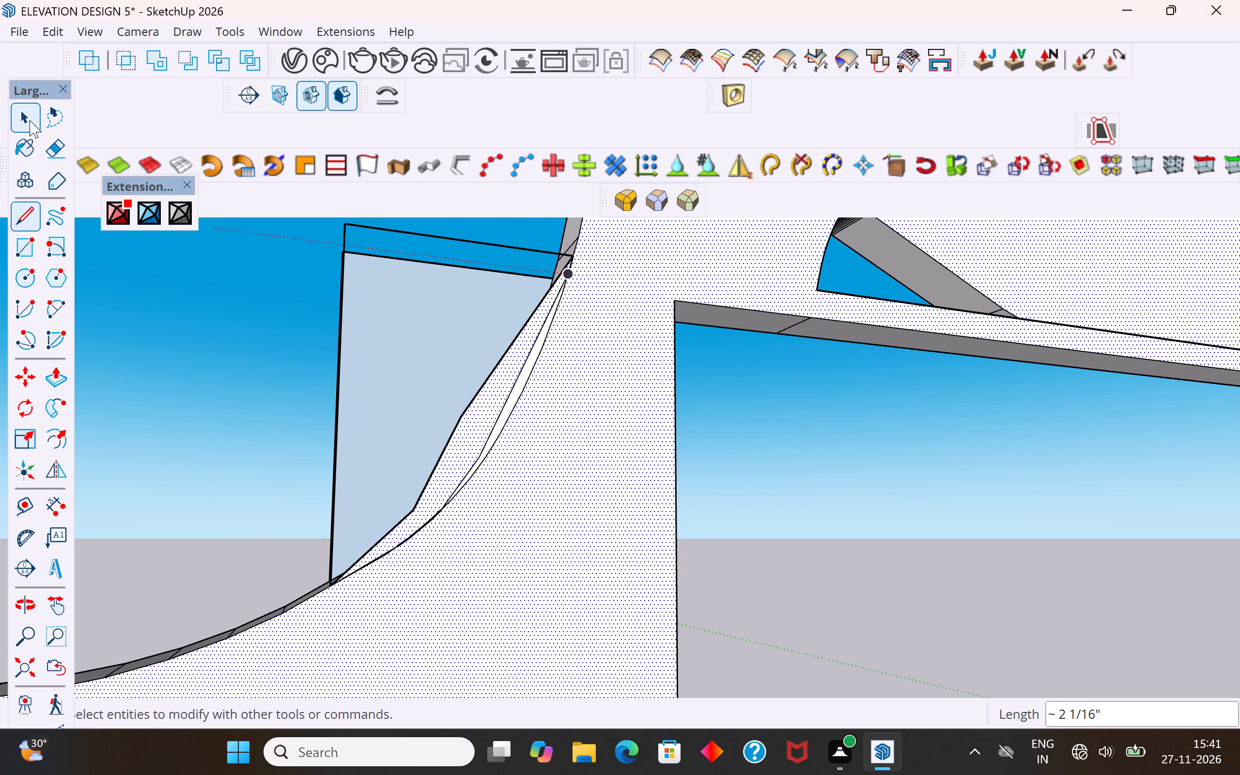
click(217, 400)
click(462, 441)
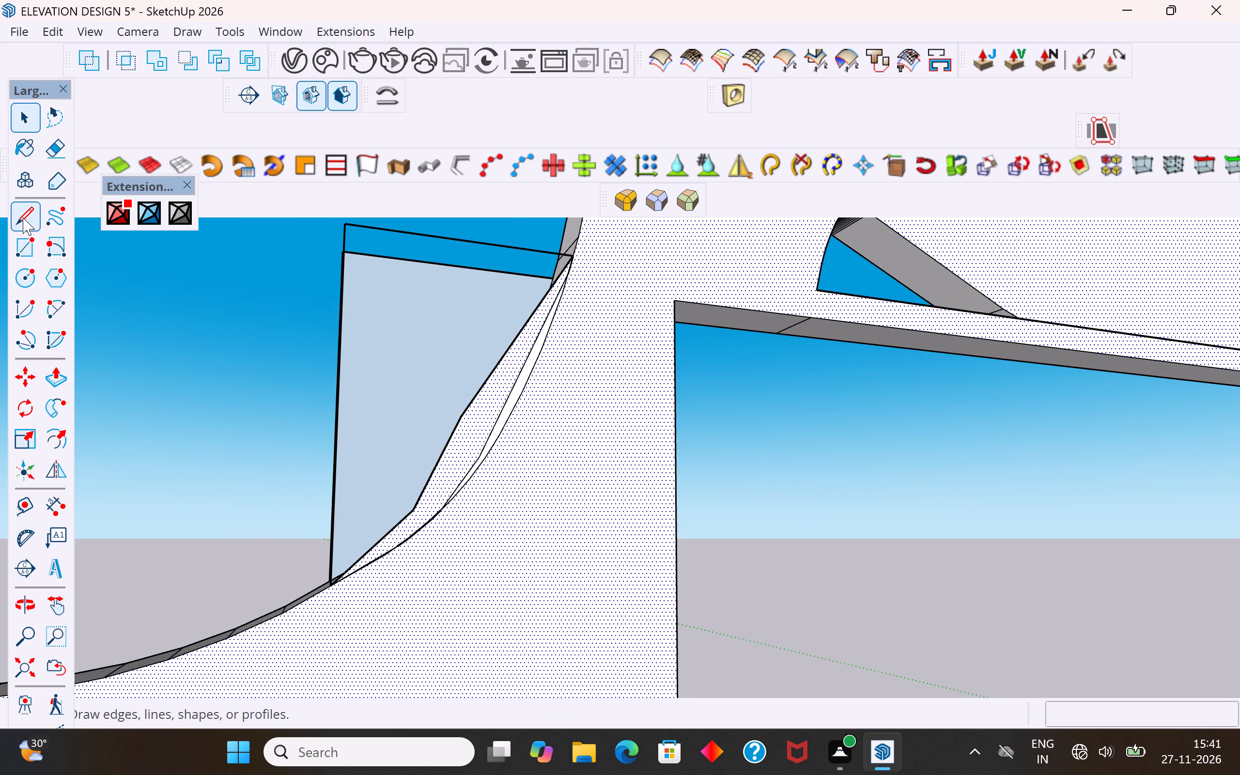
Draw a line about 1 3/4" long from the bend in the traced segments to the curve's lower end.
click(23, 217)
click(475, 465)
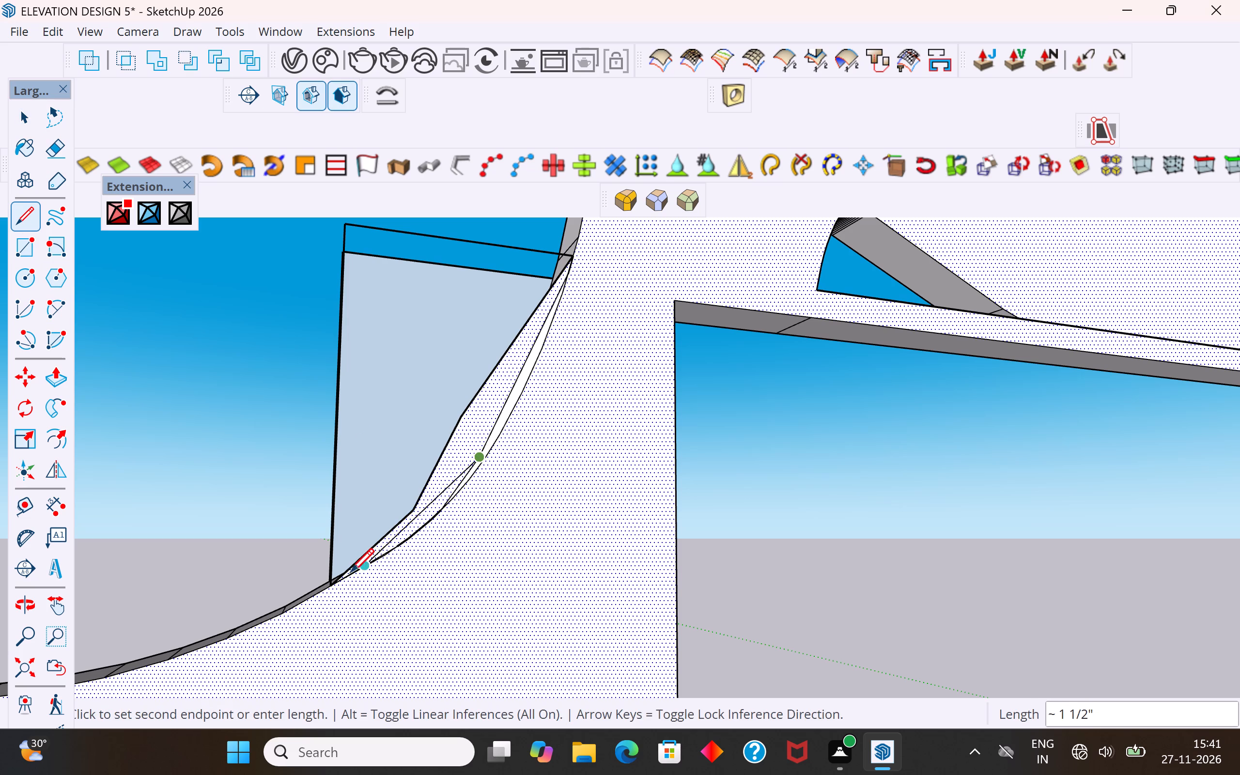
click(340, 582)
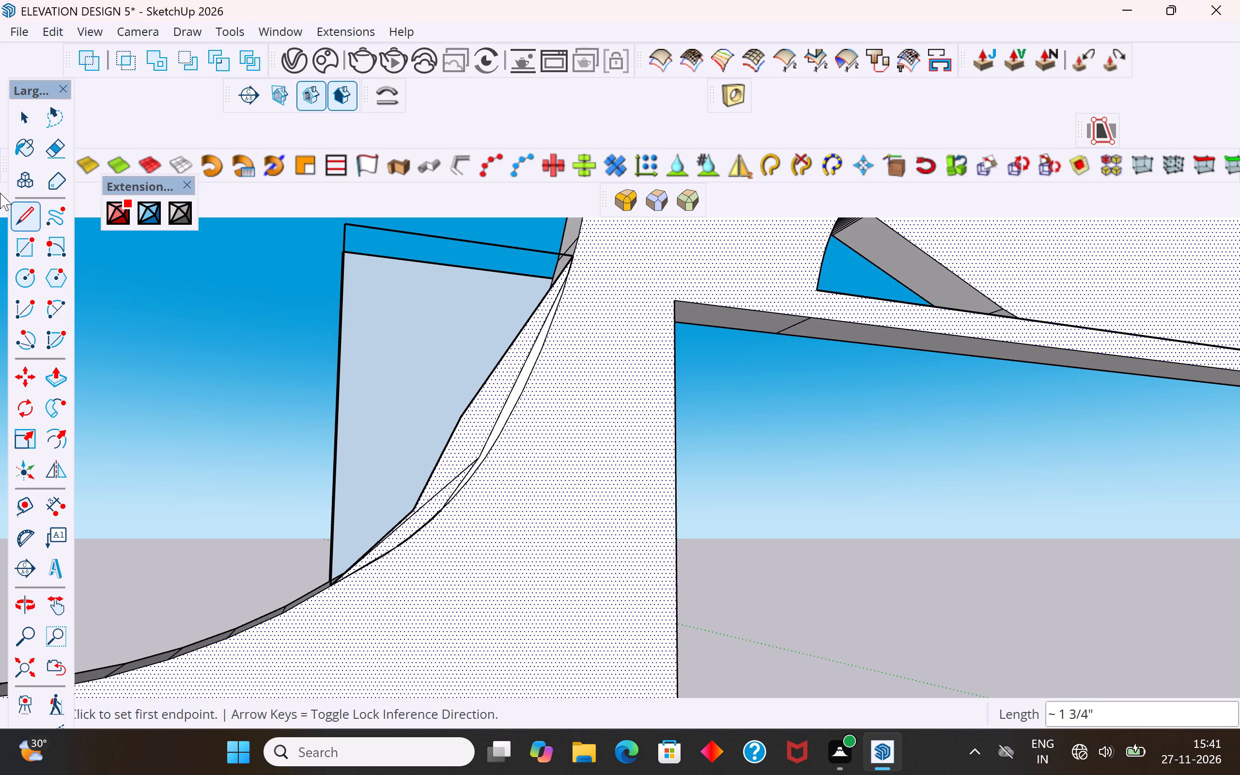
click(29, 121)
click(167, 356)
Draw a two-point arc with a bulge of about 1/4" across the corner piece's rear face, following the scroll curve.
middle_drag(259, 442, 1017, 537)
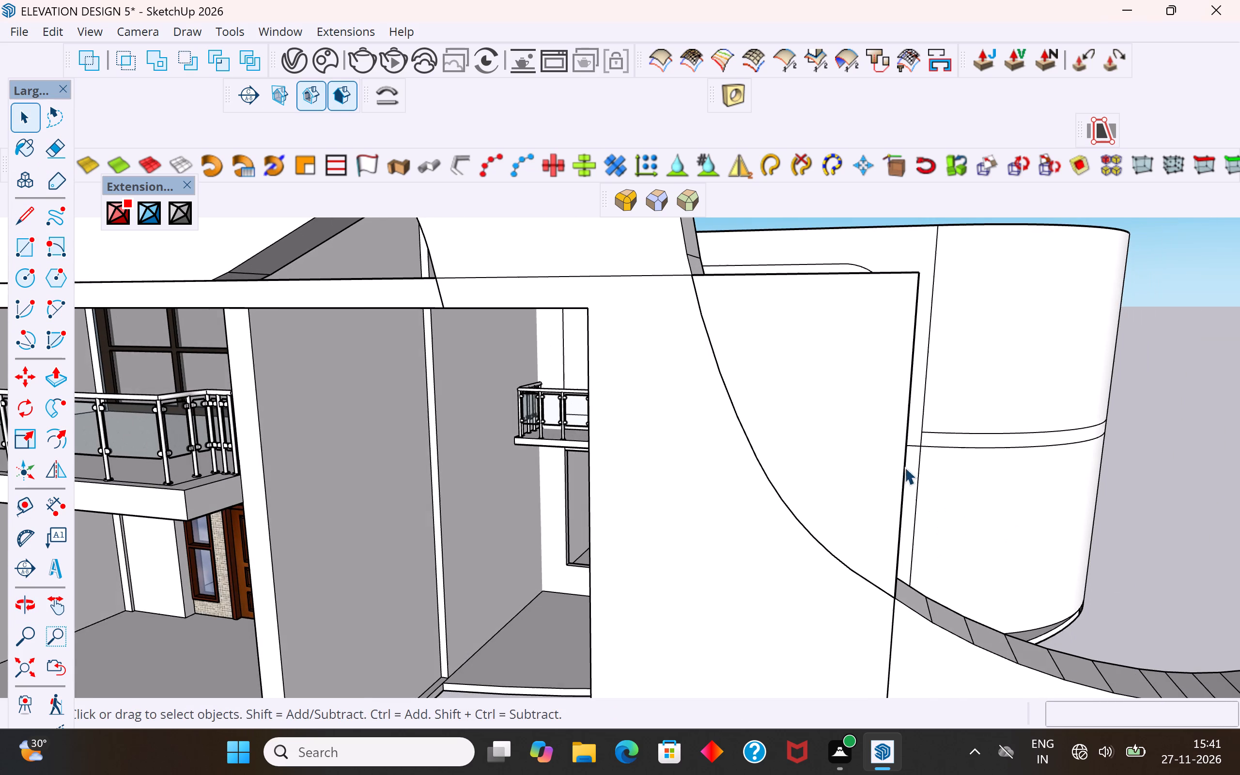
click(839, 347)
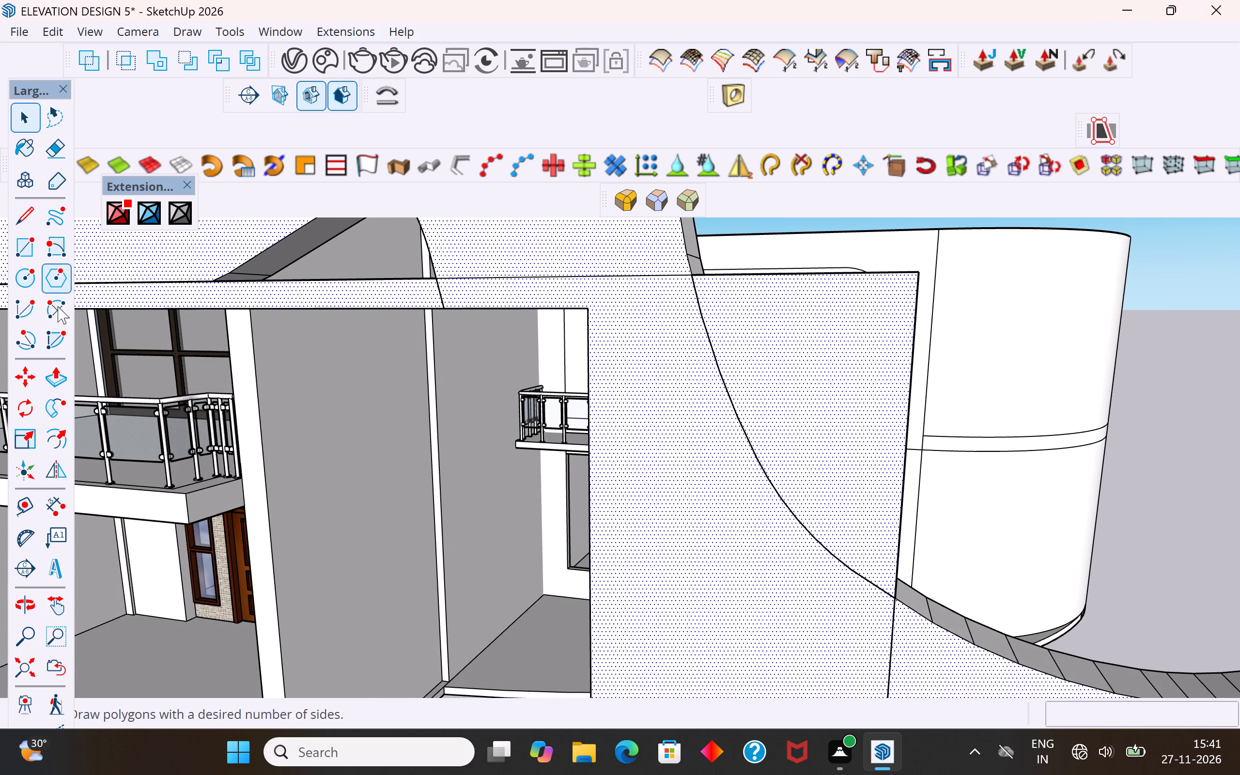
drag(58, 313, 64, 314)
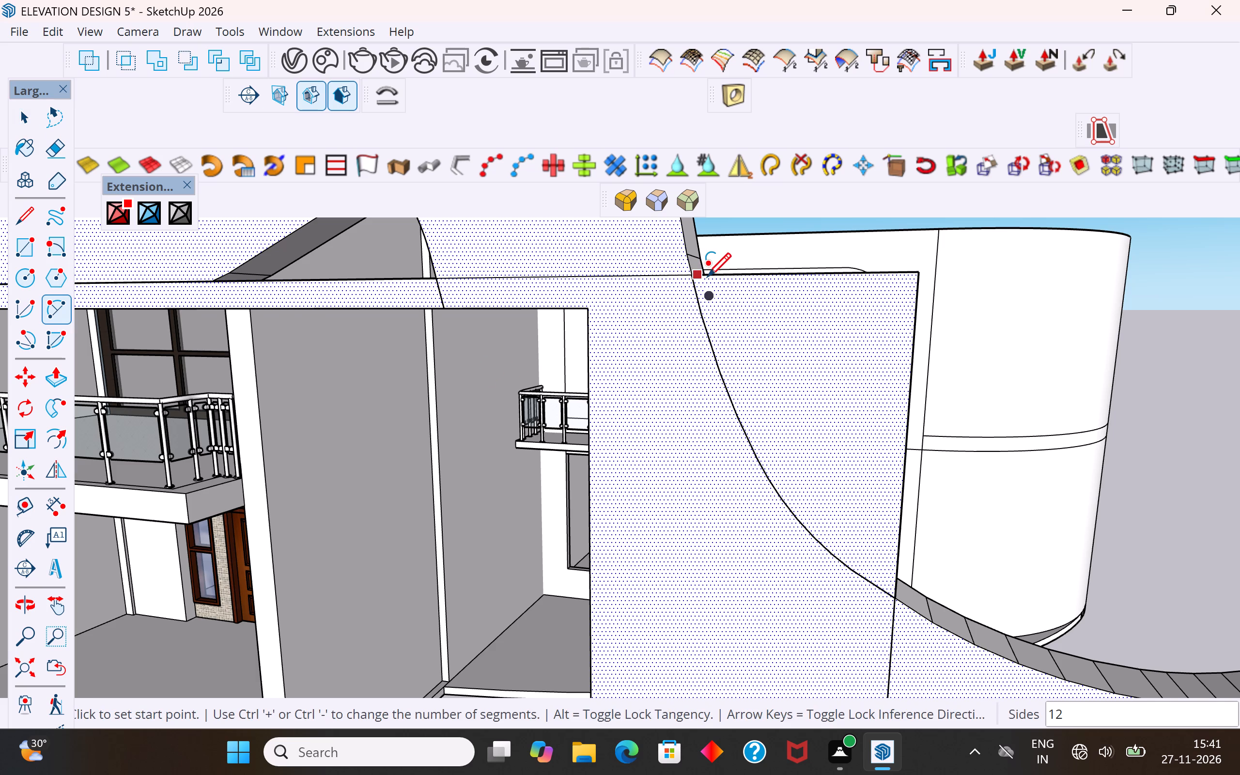
click(708, 277)
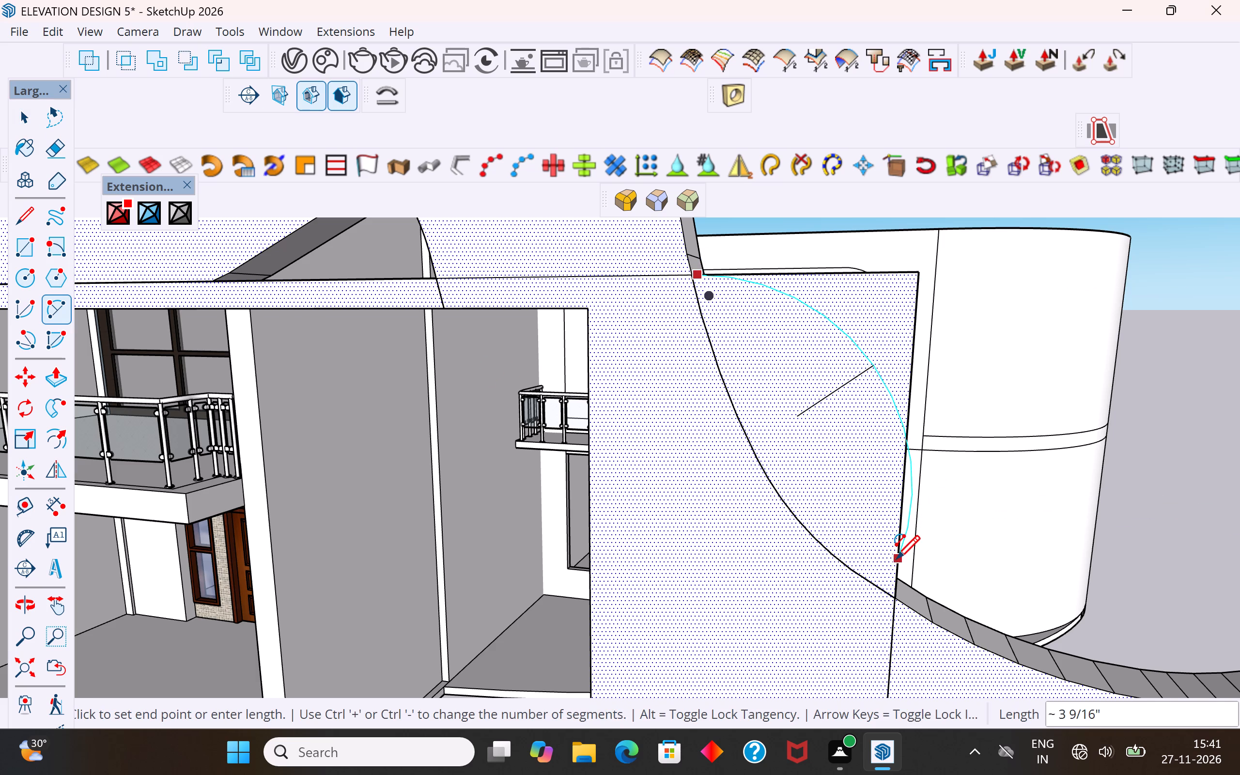
click(896, 568)
scroll(808, 505, up, 5)
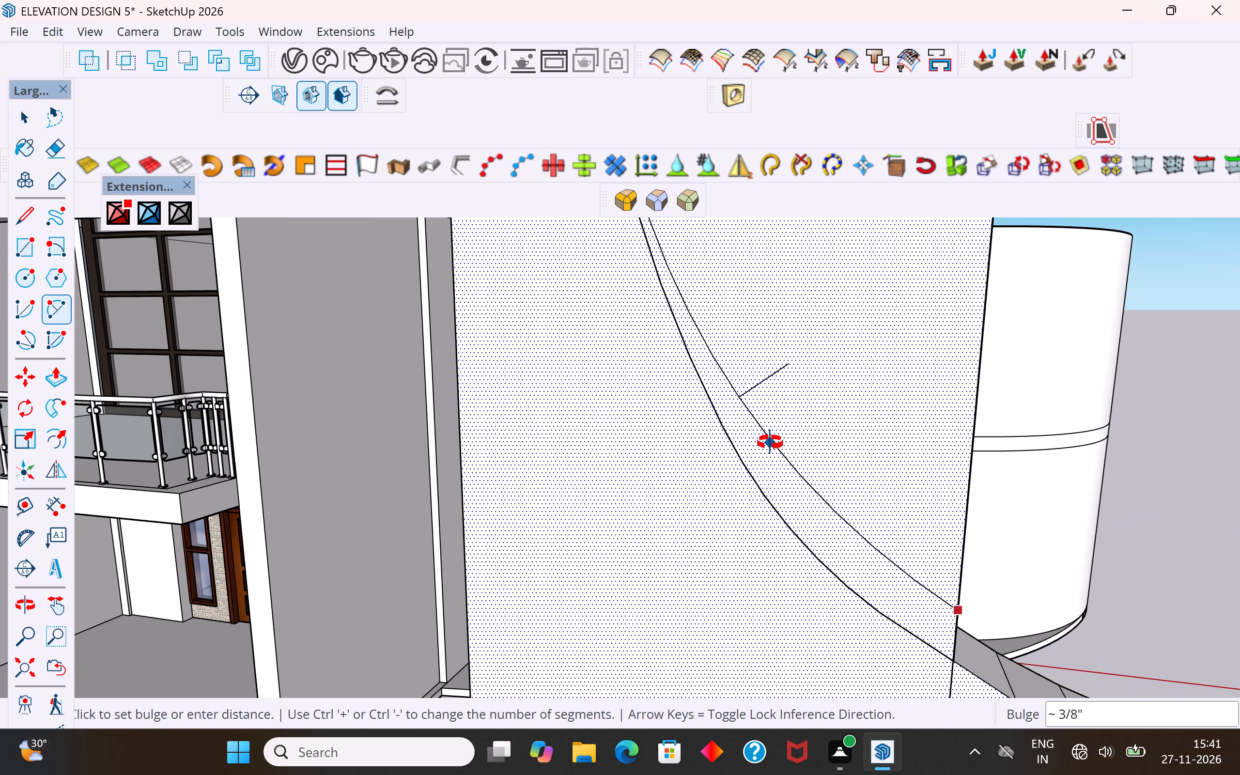
middle_drag(770, 443, 693, 639)
click(750, 487)
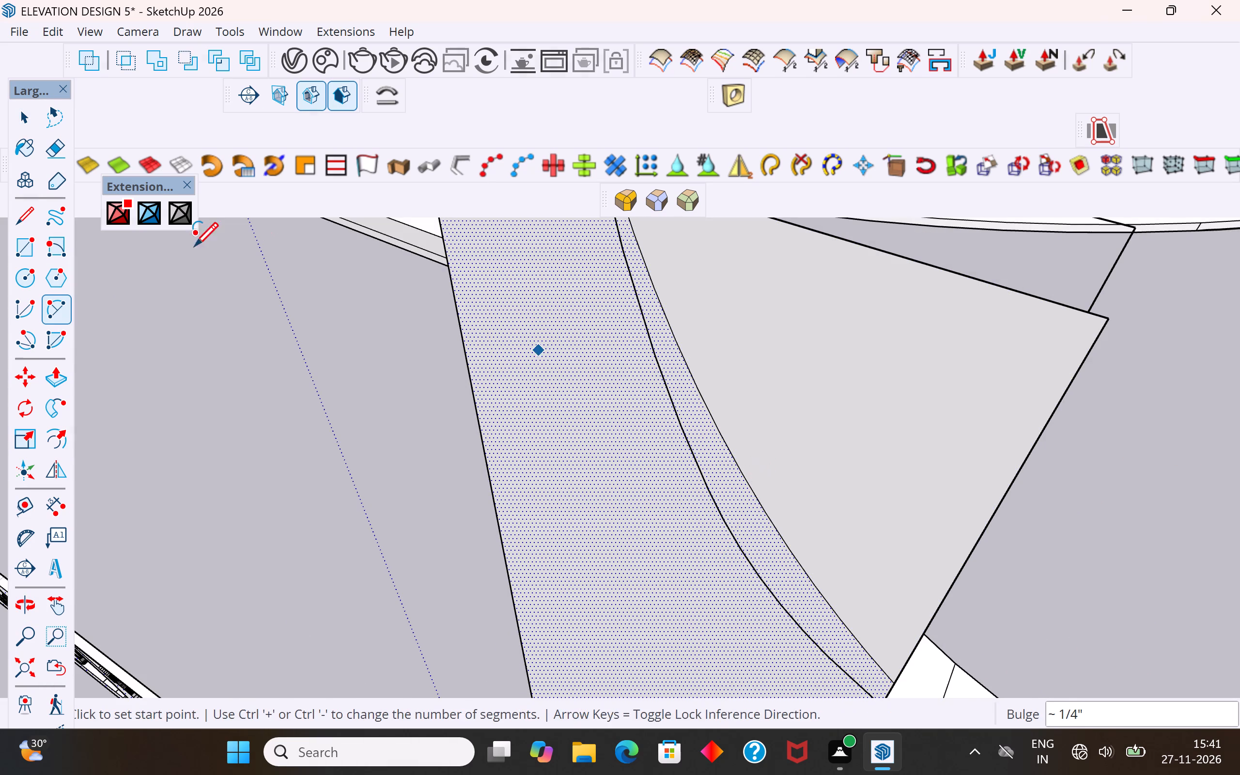
Delete the rear corner face cut off by the arc, along with its leftover straight outer edges.
click(16, 121)
click(793, 403)
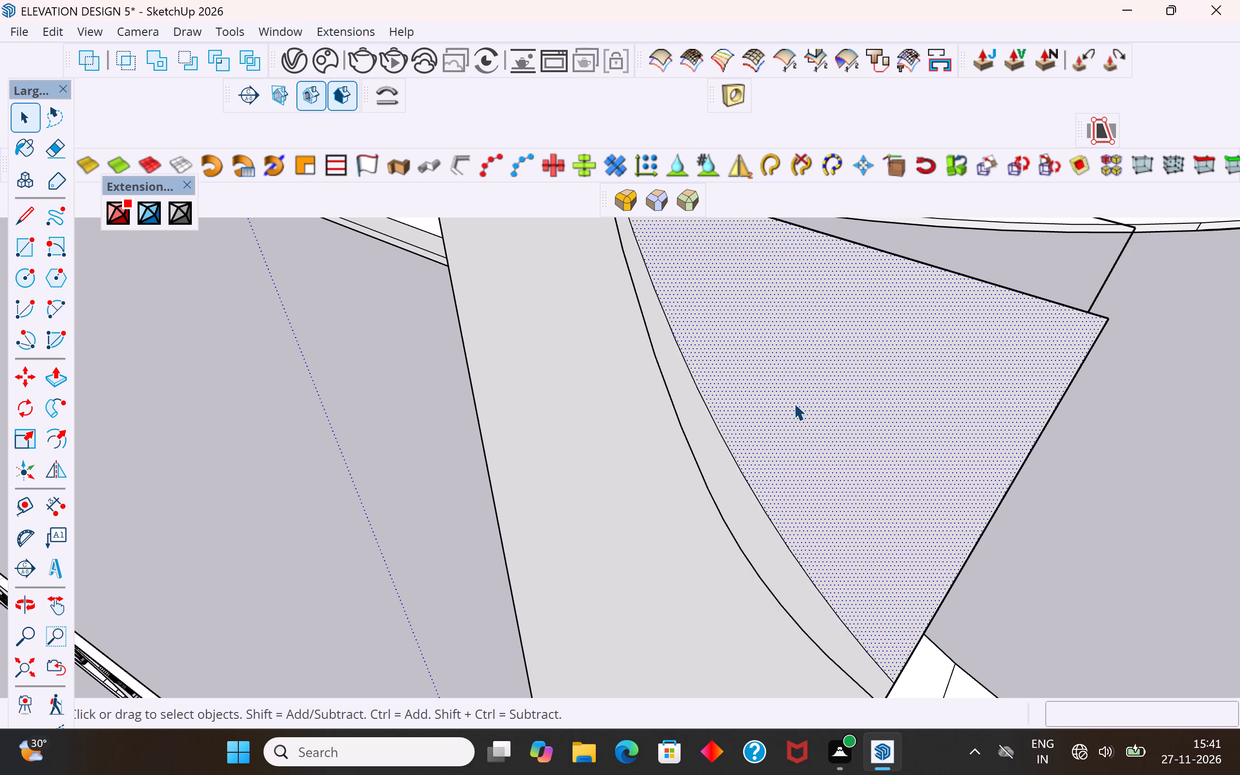
key(Delete)
drag(1097, 369, 1019, 437)
key(Delete)
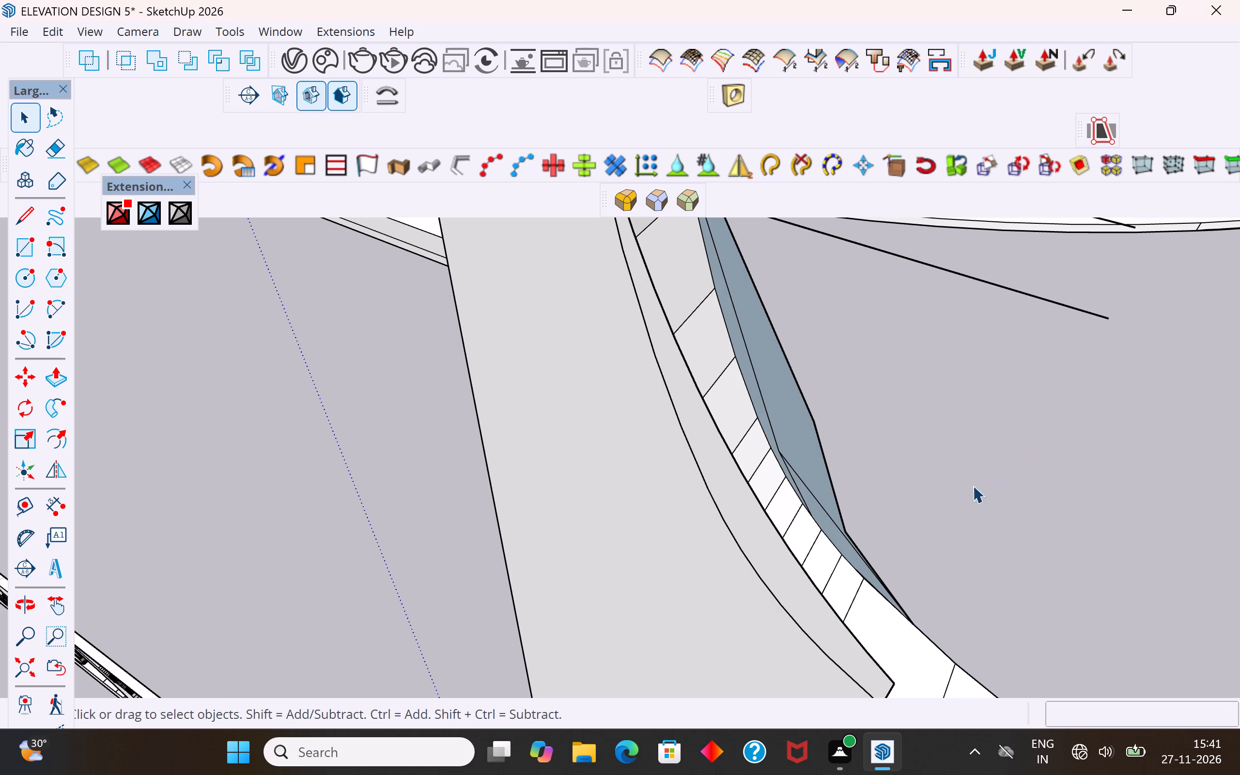
scroll(900, 541, down, 5)
middle_drag(903, 533, 947, 453)
scroll(929, 448, up, 3)
scroll(925, 447, down, 2)
middle_drag(916, 447, 914, 456)
drag(893, 637, 867, 665)
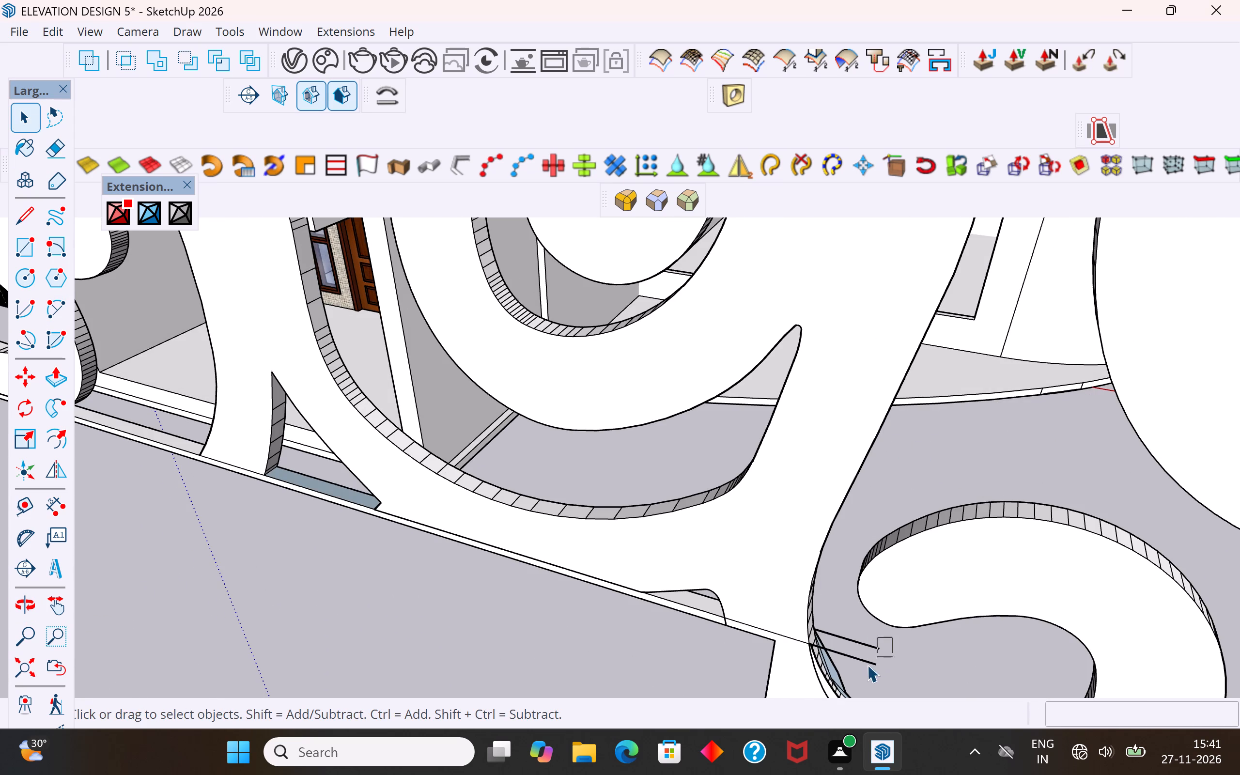
drag(867, 665, 863, 671)
key(Delete)
Delete the narrow front sliver between the traced line segments and the scroll's curved edge.
scroll(833, 675, up, 9)
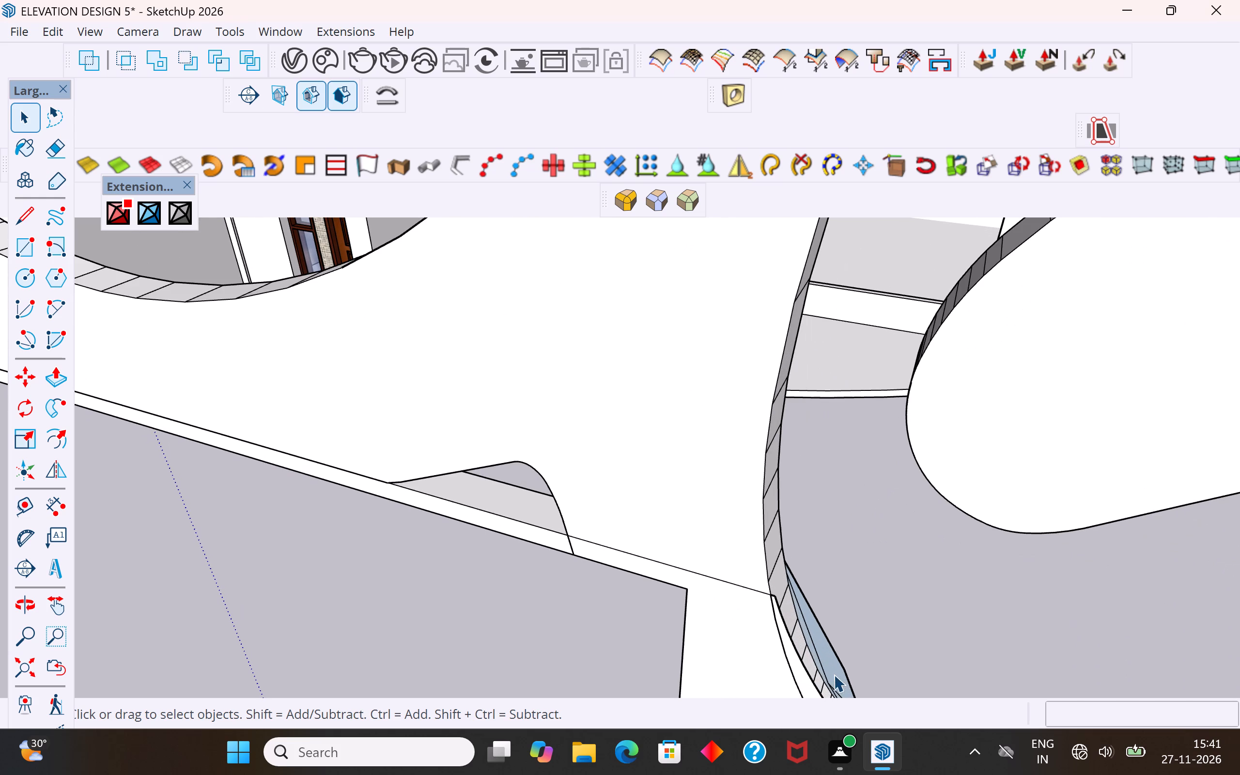
click(833, 671)
middle_drag(860, 663, 84, 569)
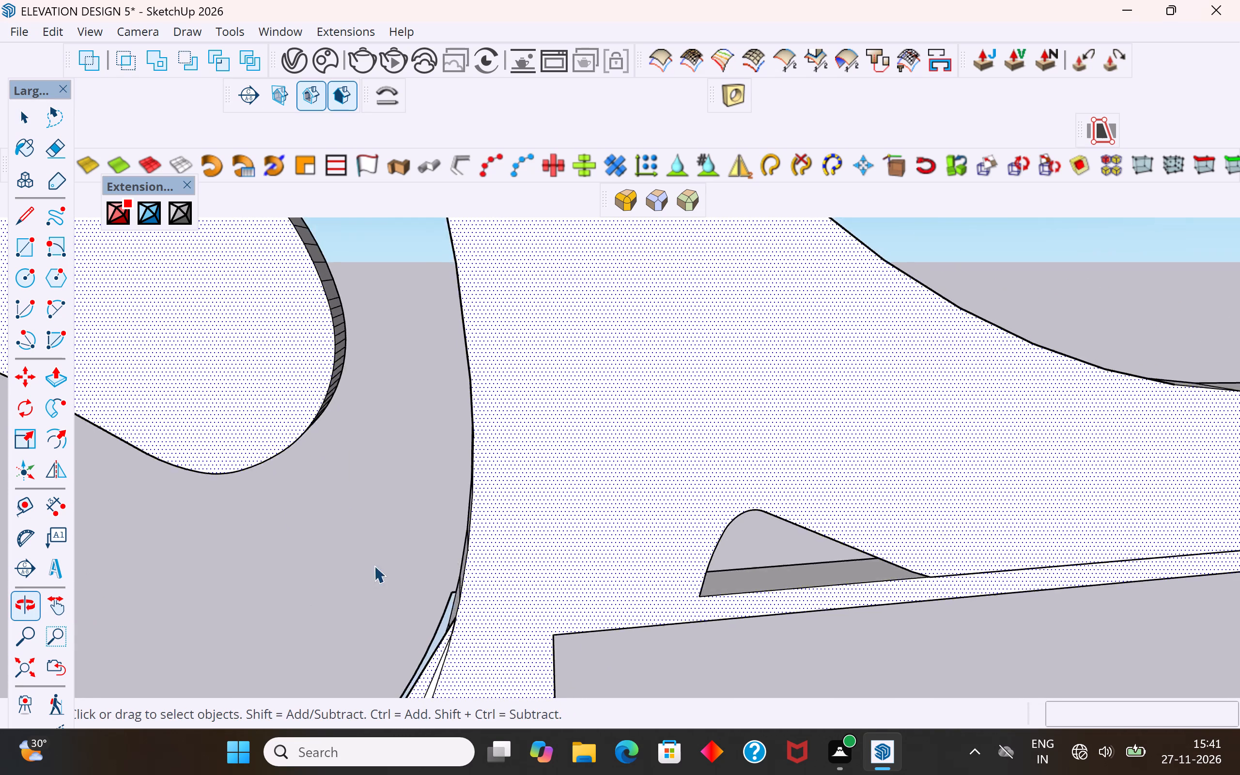
scroll(377, 563, down, 5)
scroll(368, 581, up, 4)
click(613, 617)
scroll(403, 620, up, 4)
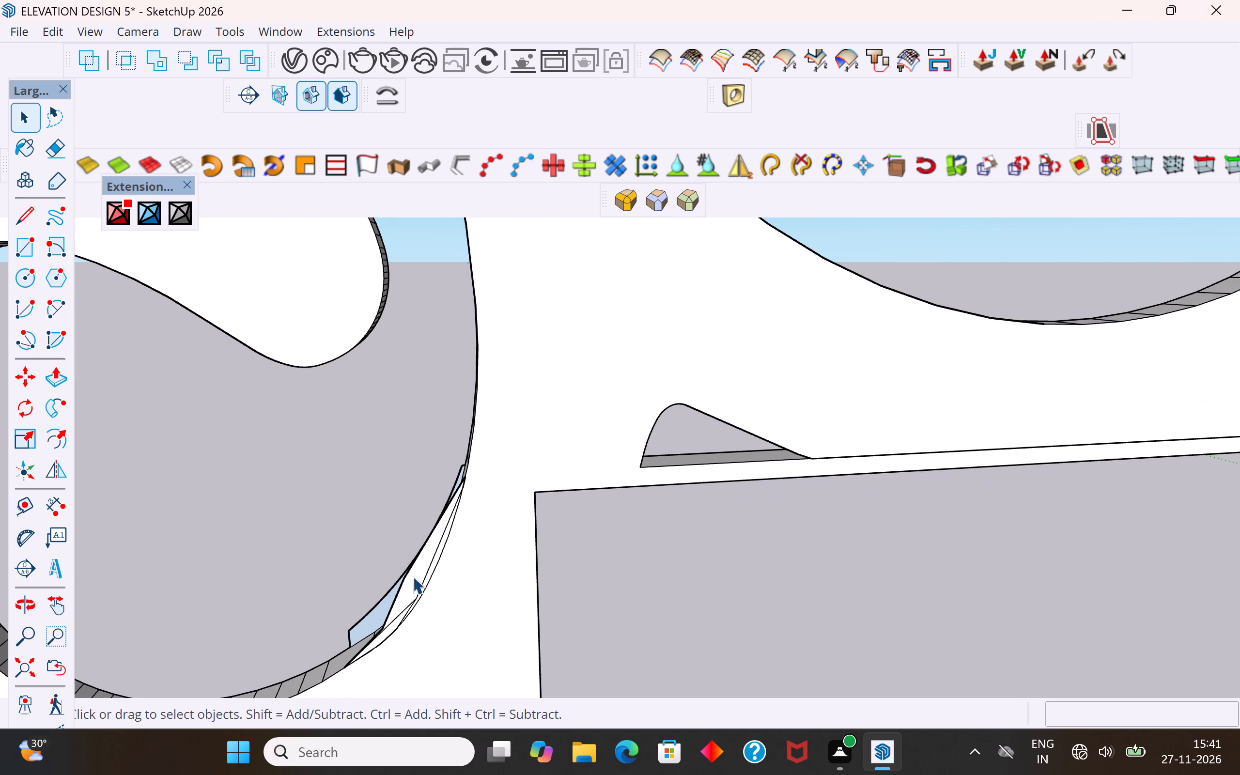
click(413, 576)
scroll(413, 587, up, 5)
click(445, 557)
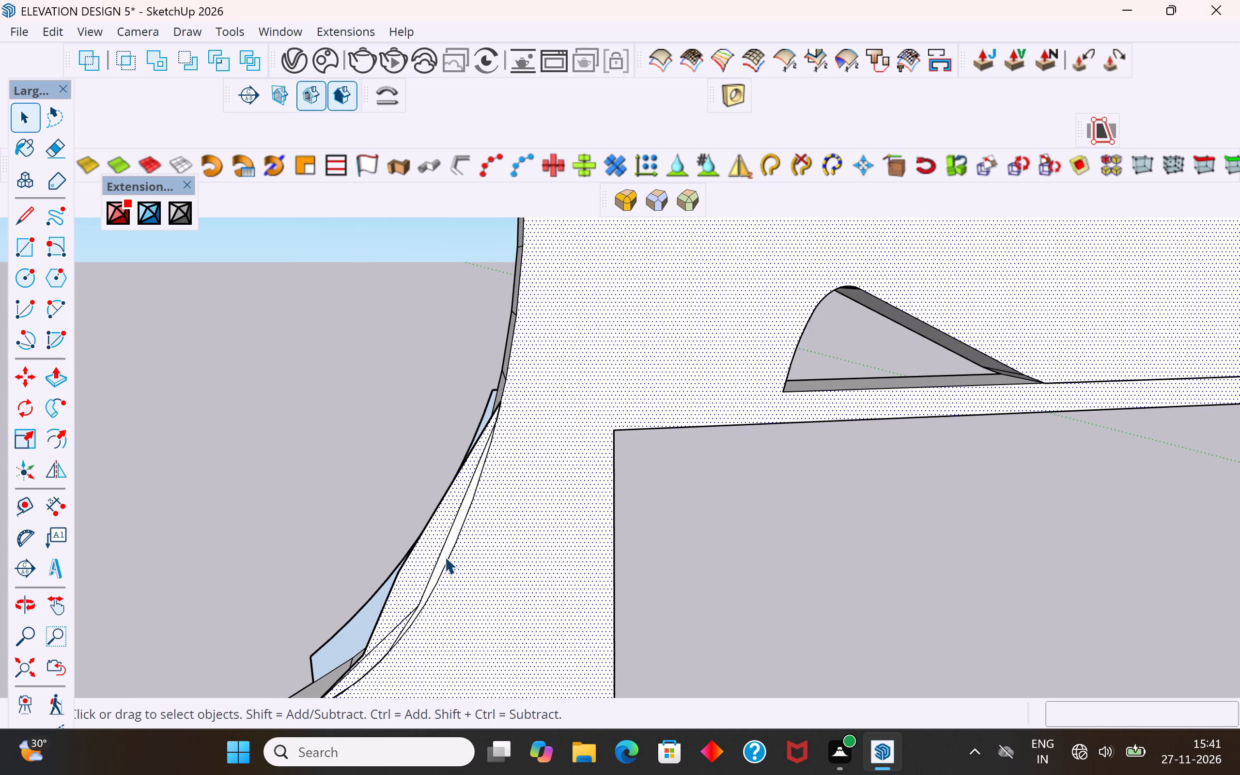
key(Delete)
Draw a line about 1/16" long across the upper tip of the remaining corner strip to split it from the front face.
click(437, 542)
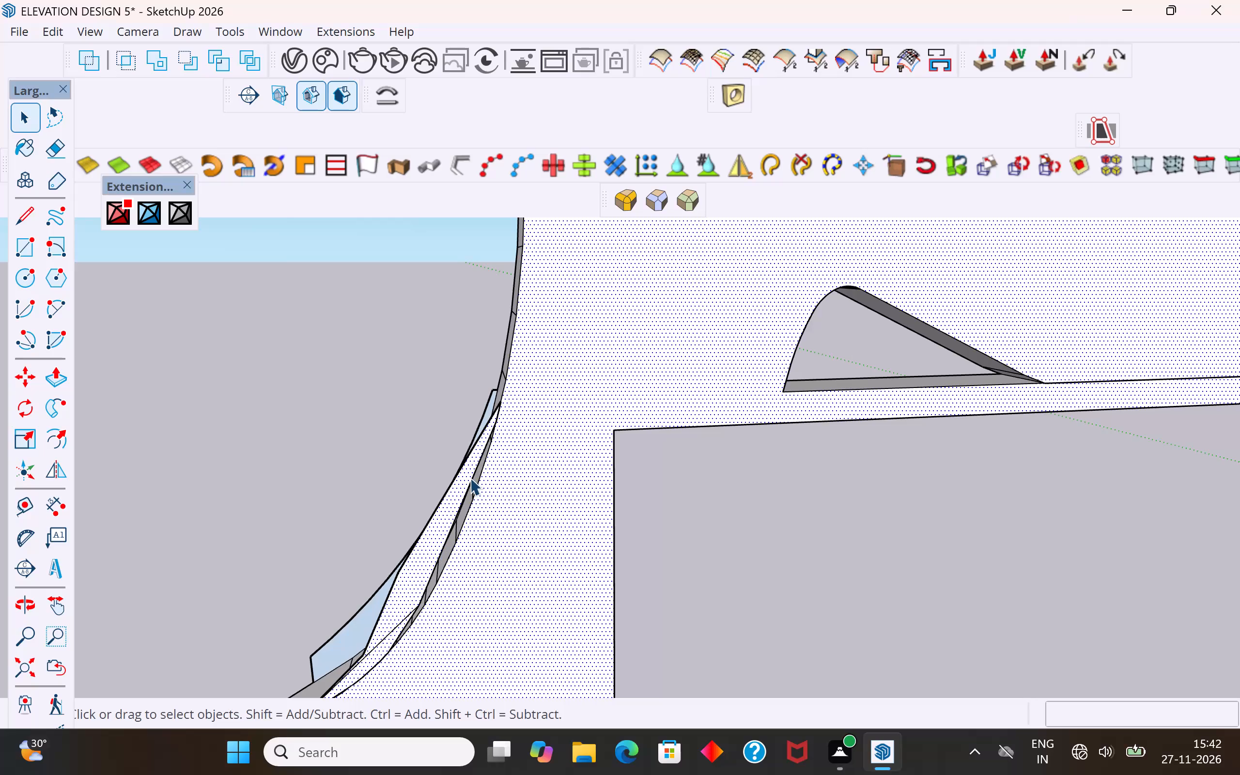
scroll(489, 423, up, 13)
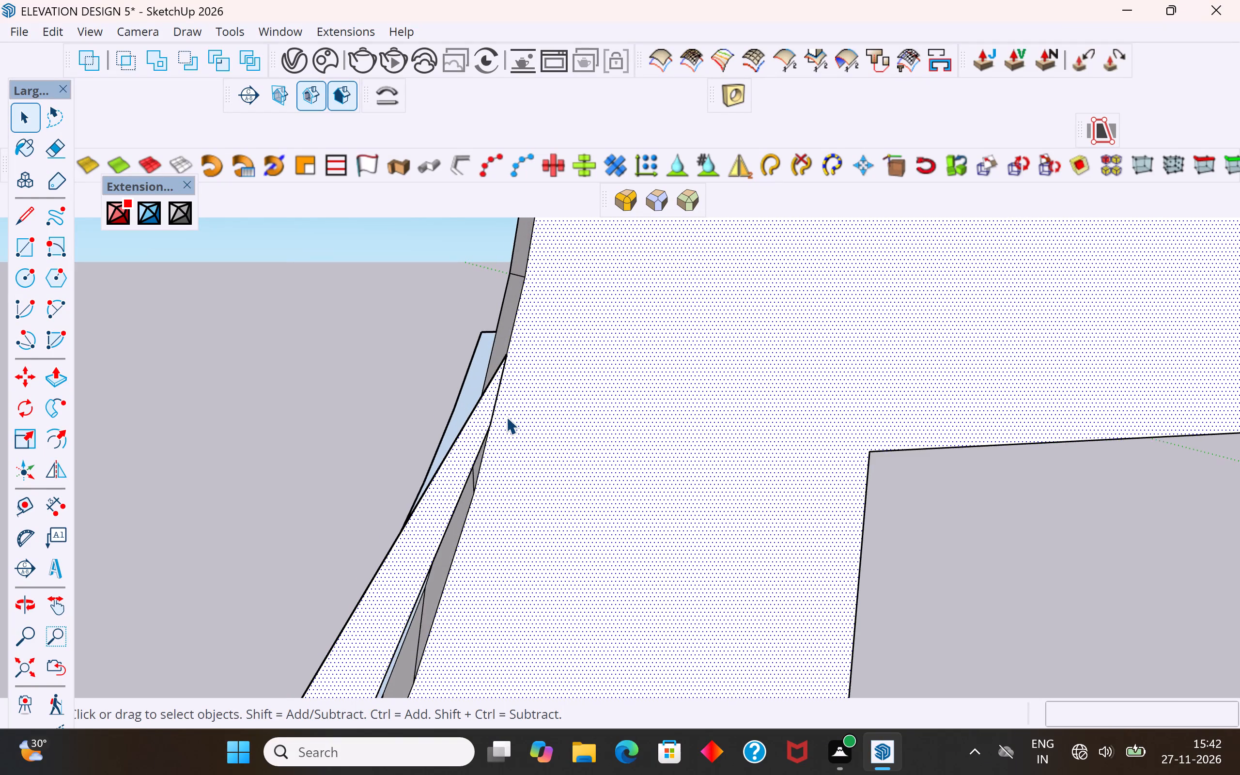
scroll(506, 417, up, 2)
click(29, 222)
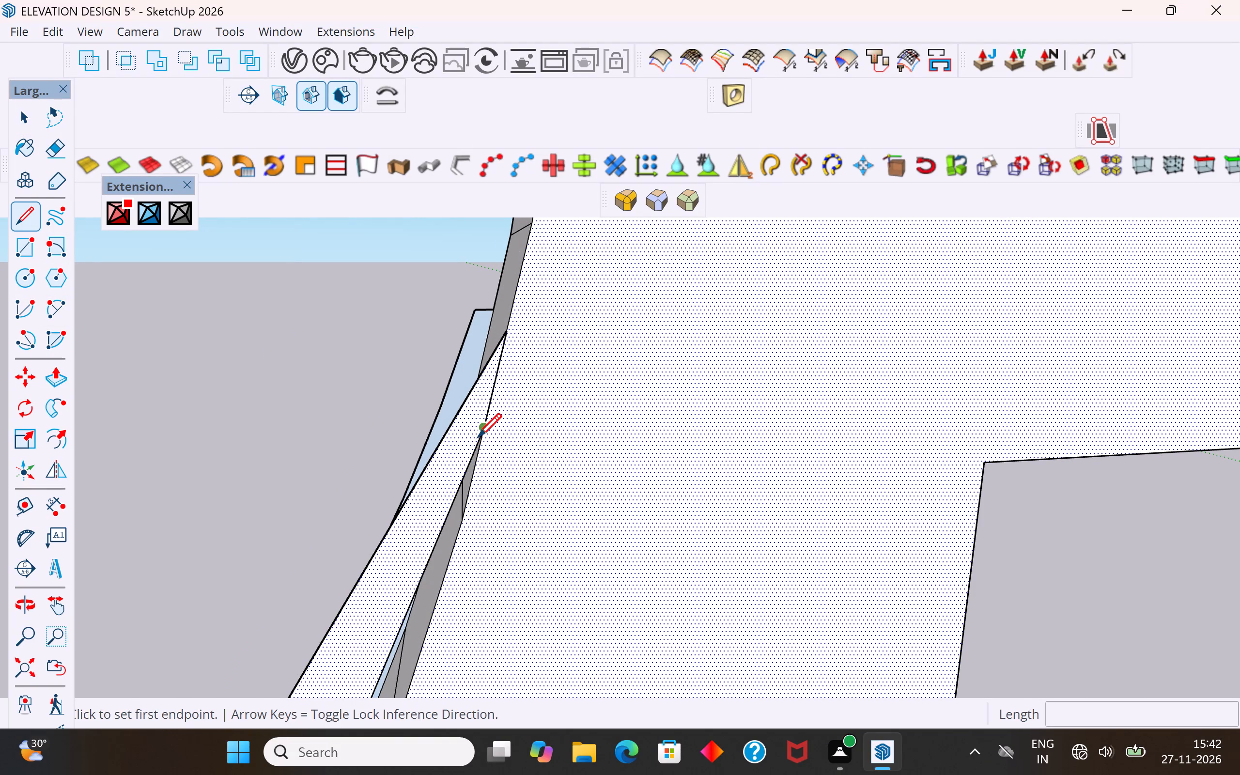
click(478, 439)
click(480, 387)
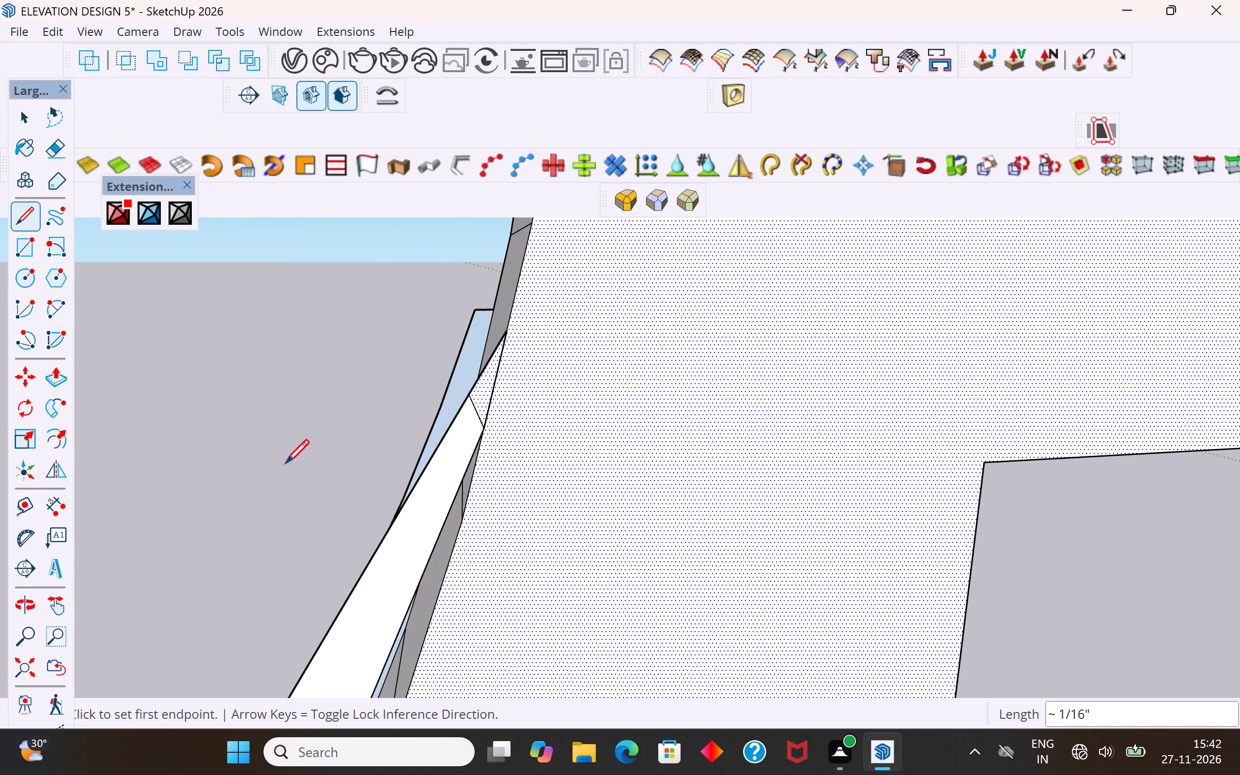
Delete the split-off corner strip and its leftover outer edges beside the scroll curve.
scroll(294, 465, down, 5)
click(26, 118)
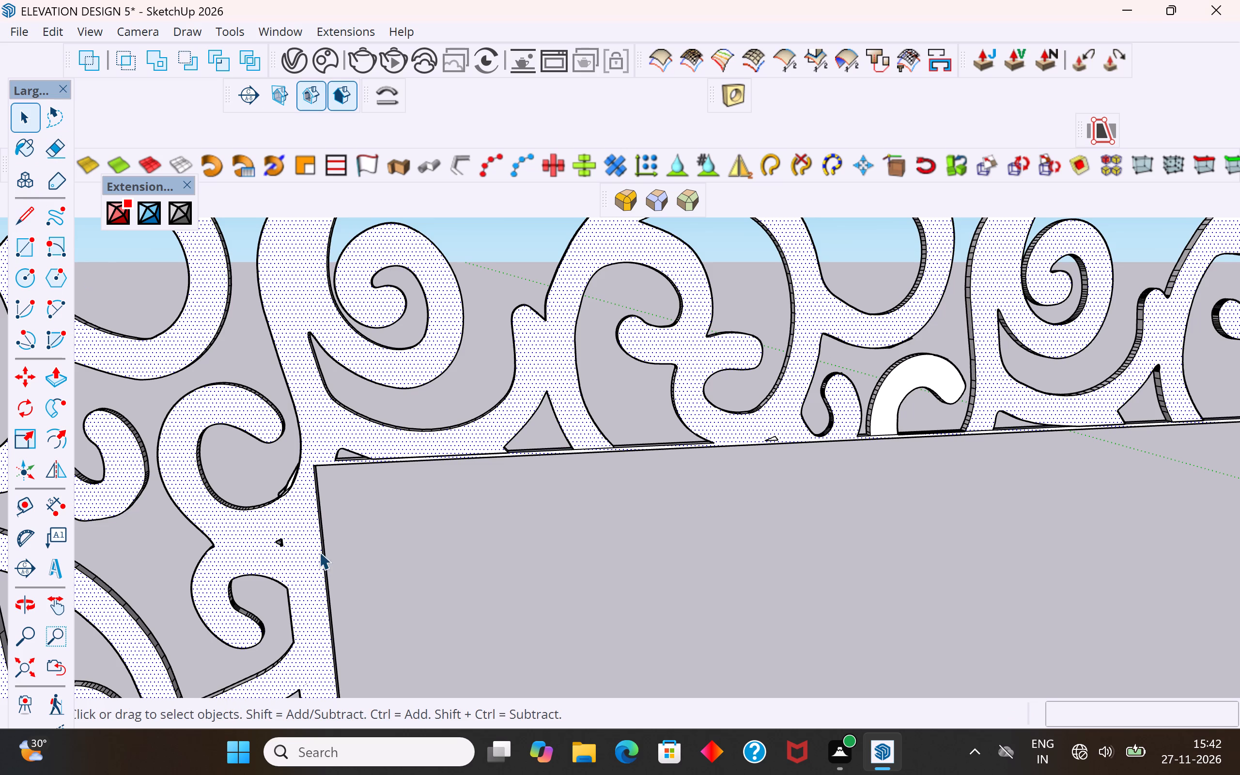
scroll(295, 506, up, 11)
scroll(305, 501, down, 4)
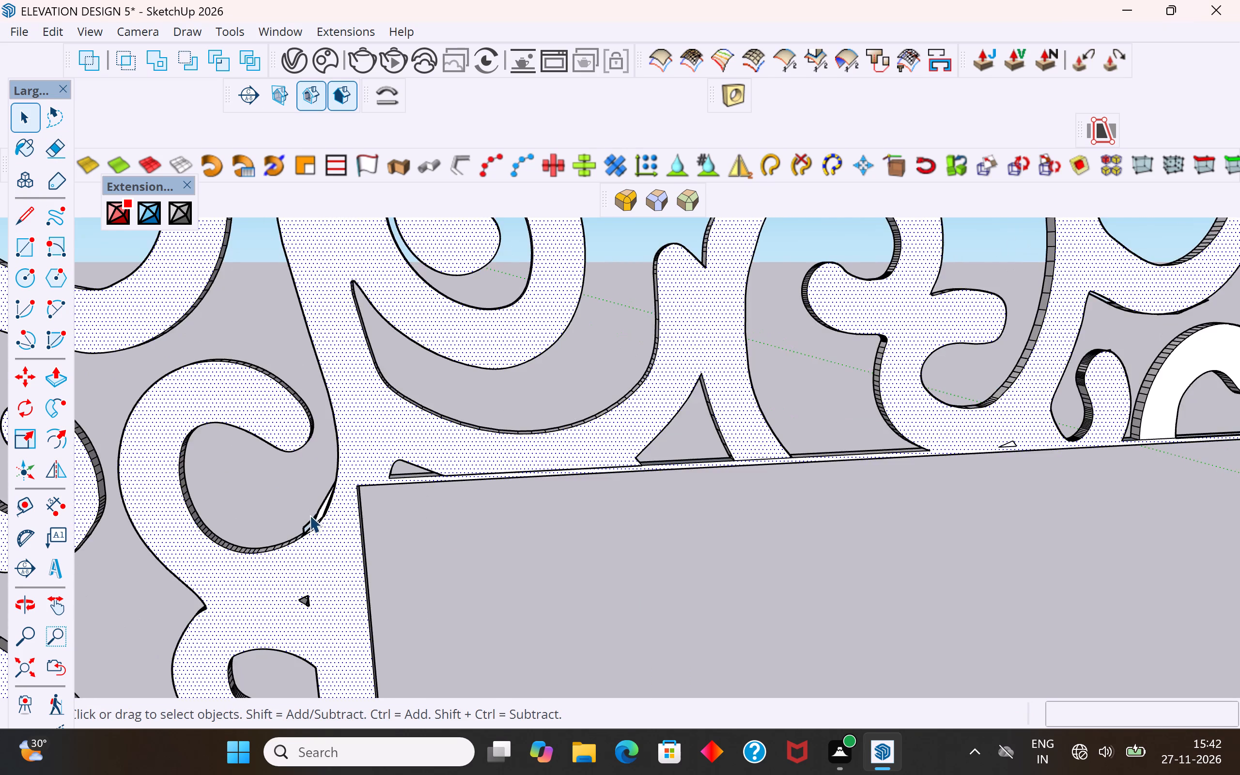
scroll(310, 515, up, 4)
scroll(313, 527, down, 2)
click(313, 525)
click(381, 549)
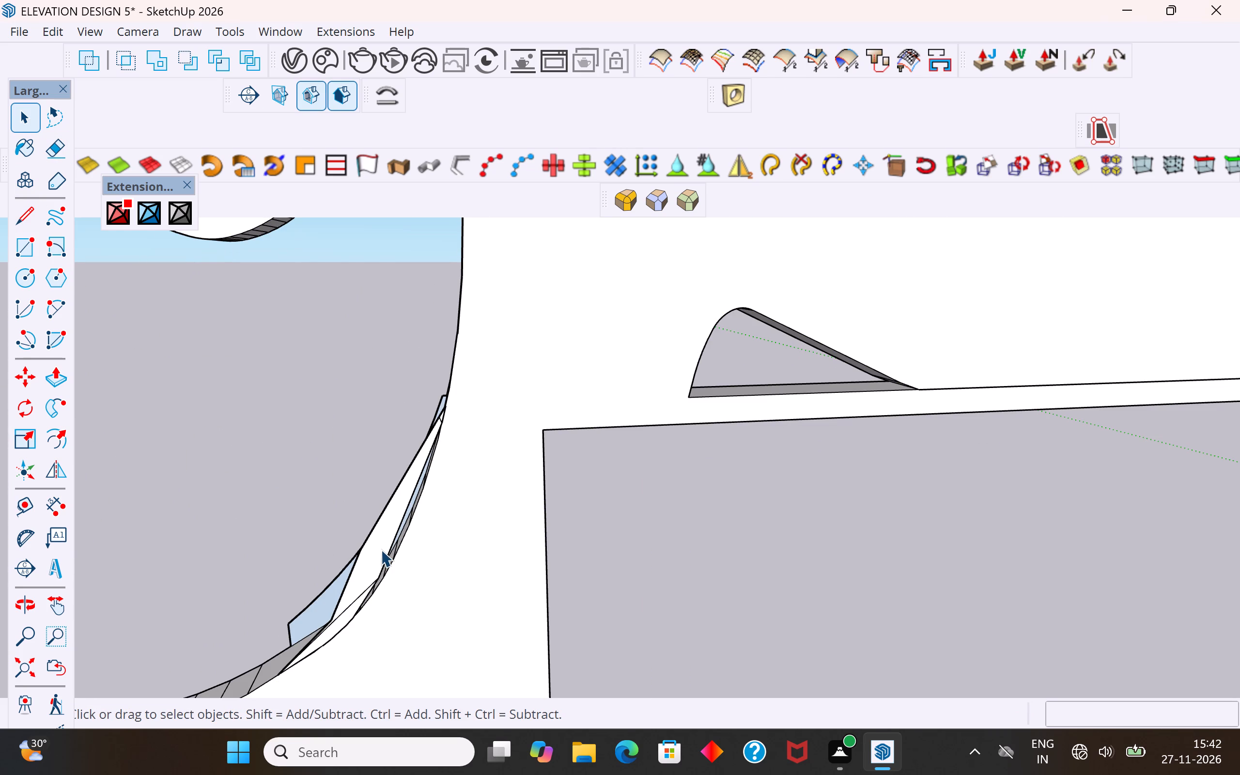
key(Delete)
click(381, 516)
key(Delete)
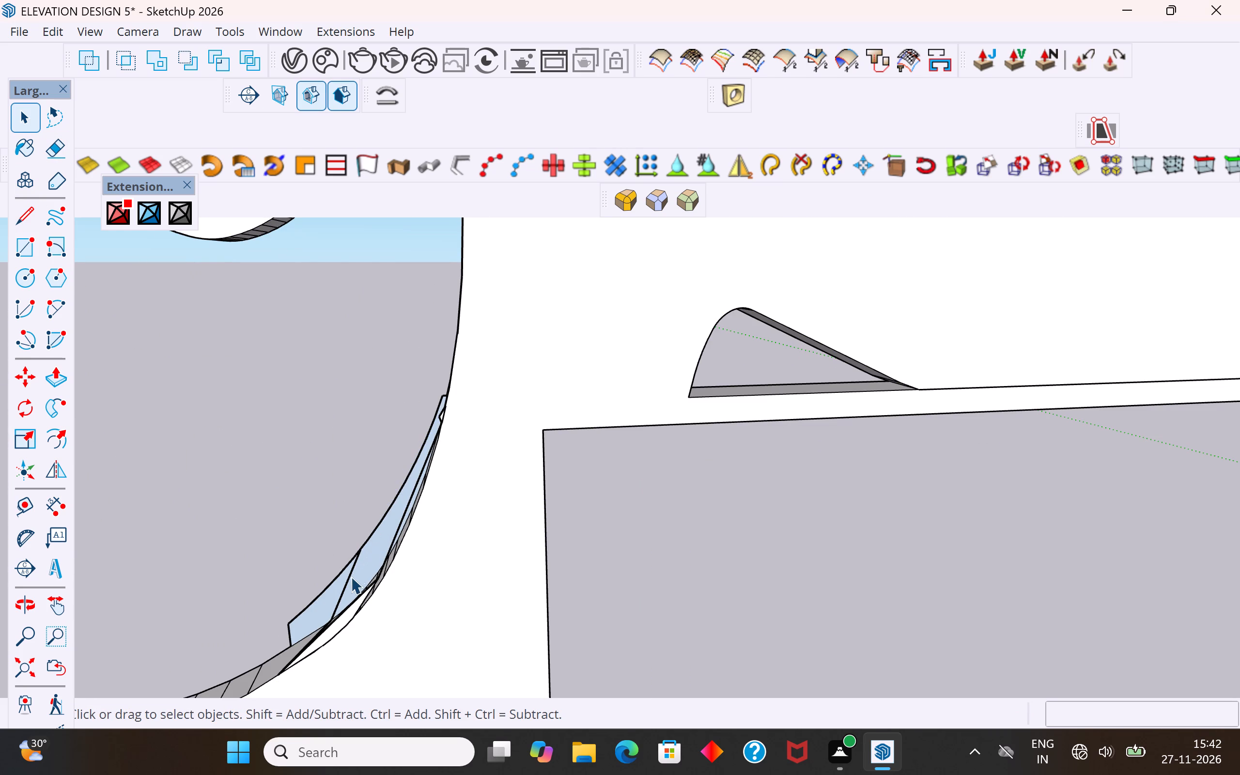
click(351, 576)
key(Delete)
Trace the scroll curve from its lower end with three connected line segments, the last about 11/16" long, to split the remaining corner strip.
click(333, 626)
scroll(633, 472, down, 3)
middle_drag(592, 508, 555, 504)
scroll(594, 484, up, 9)
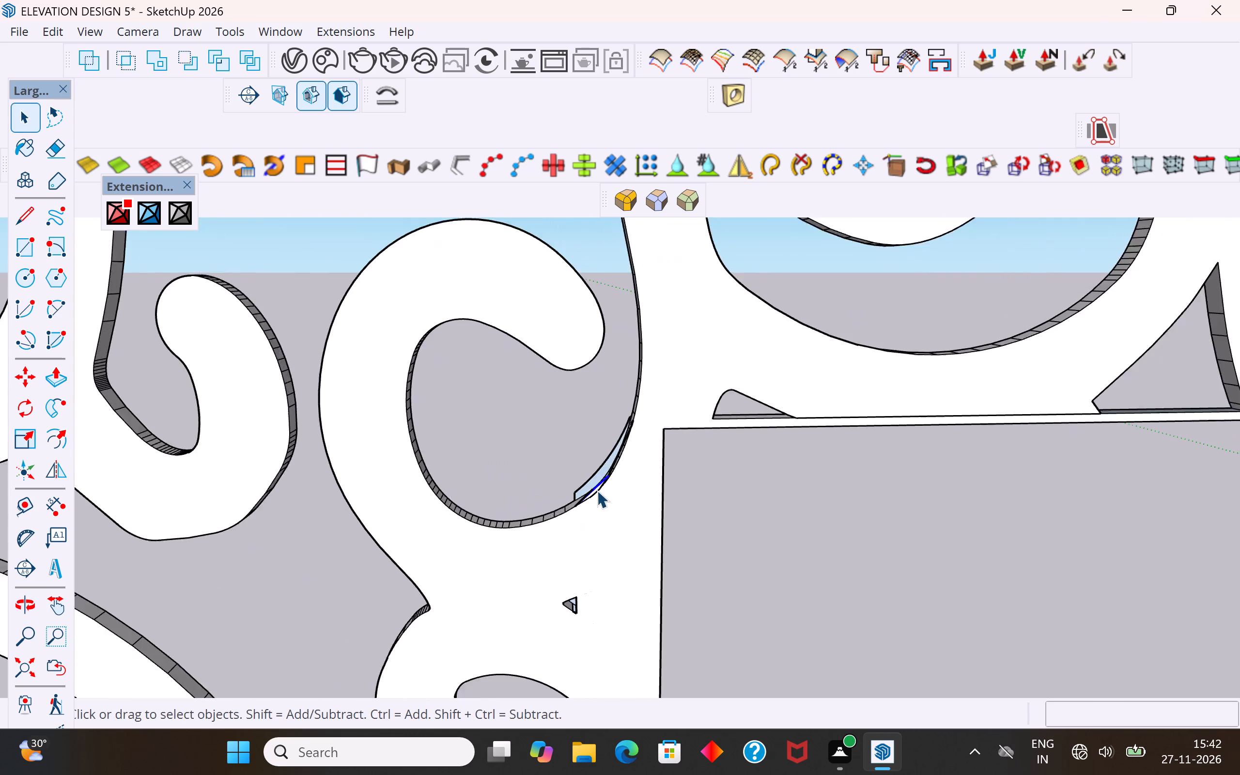
scroll(597, 490, up, 20)
scroll(597, 490, up, 5)
middle_drag(539, 537, 558, 468)
click(559, 467)
click(23, 222)
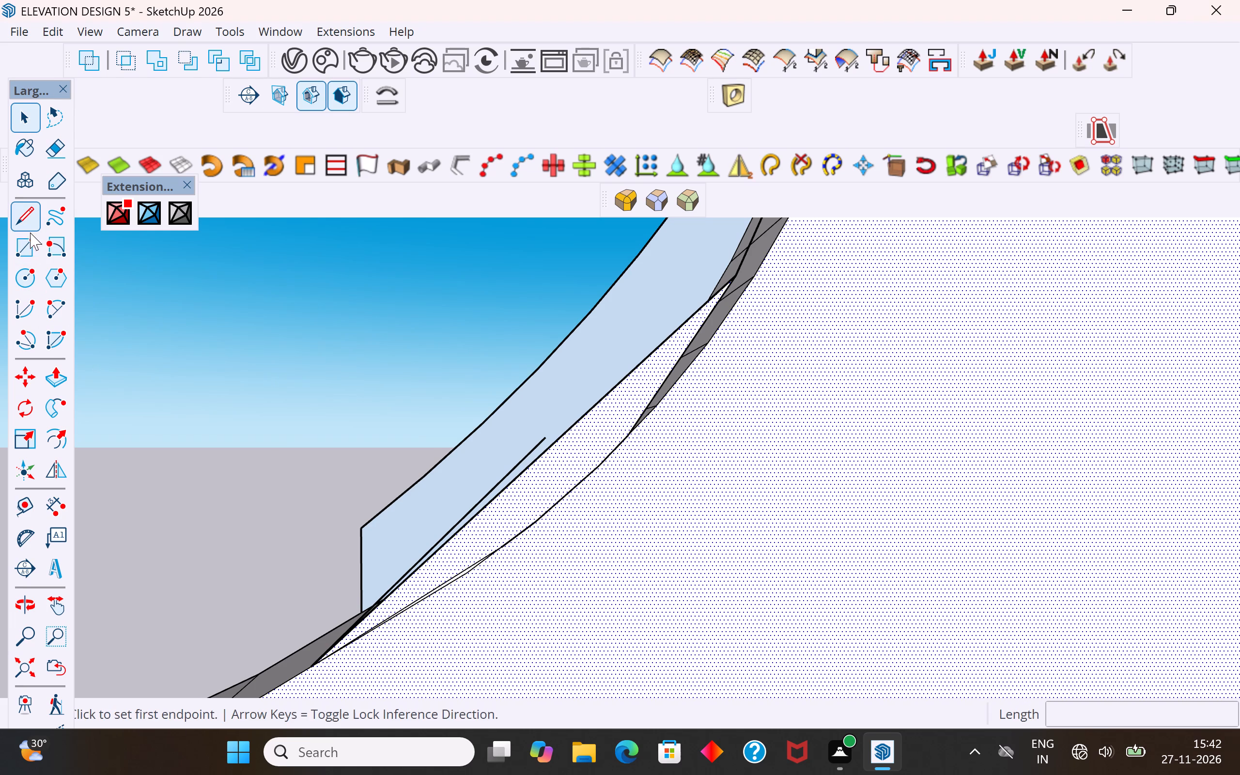
click(315, 669)
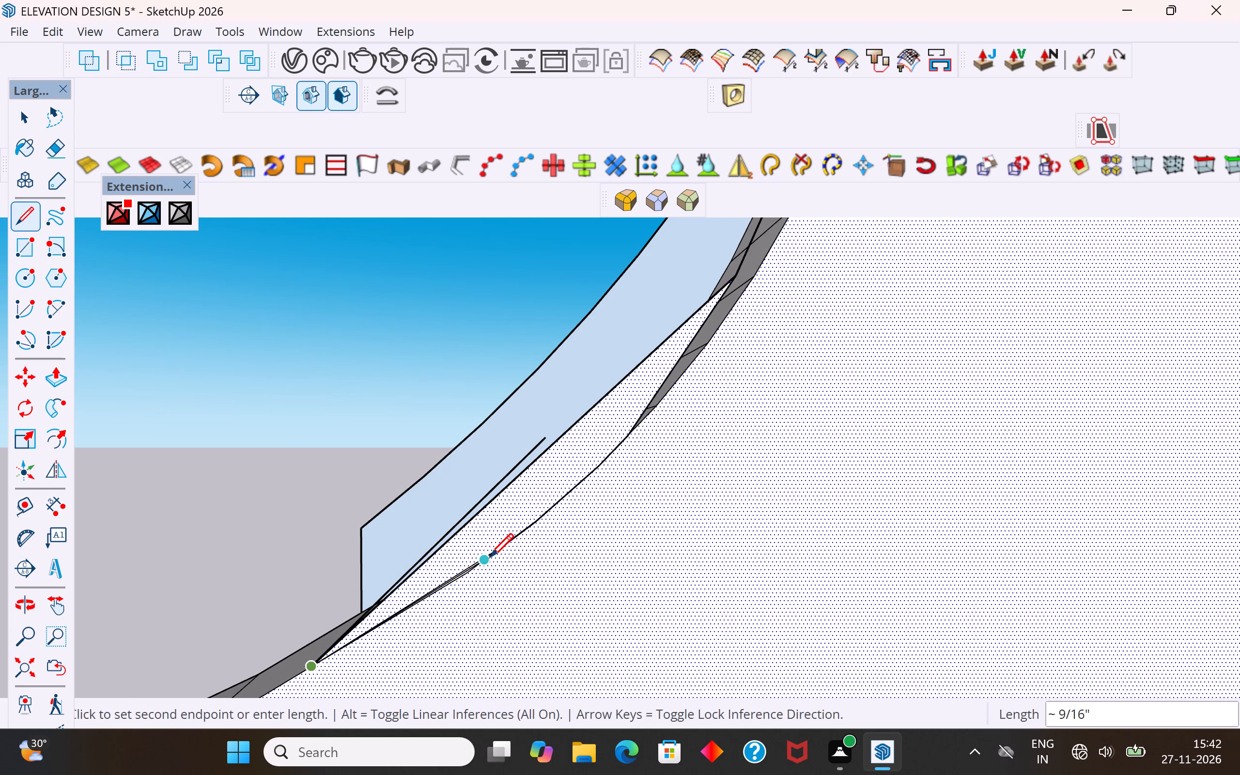
scroll(505, 537, up, 6)
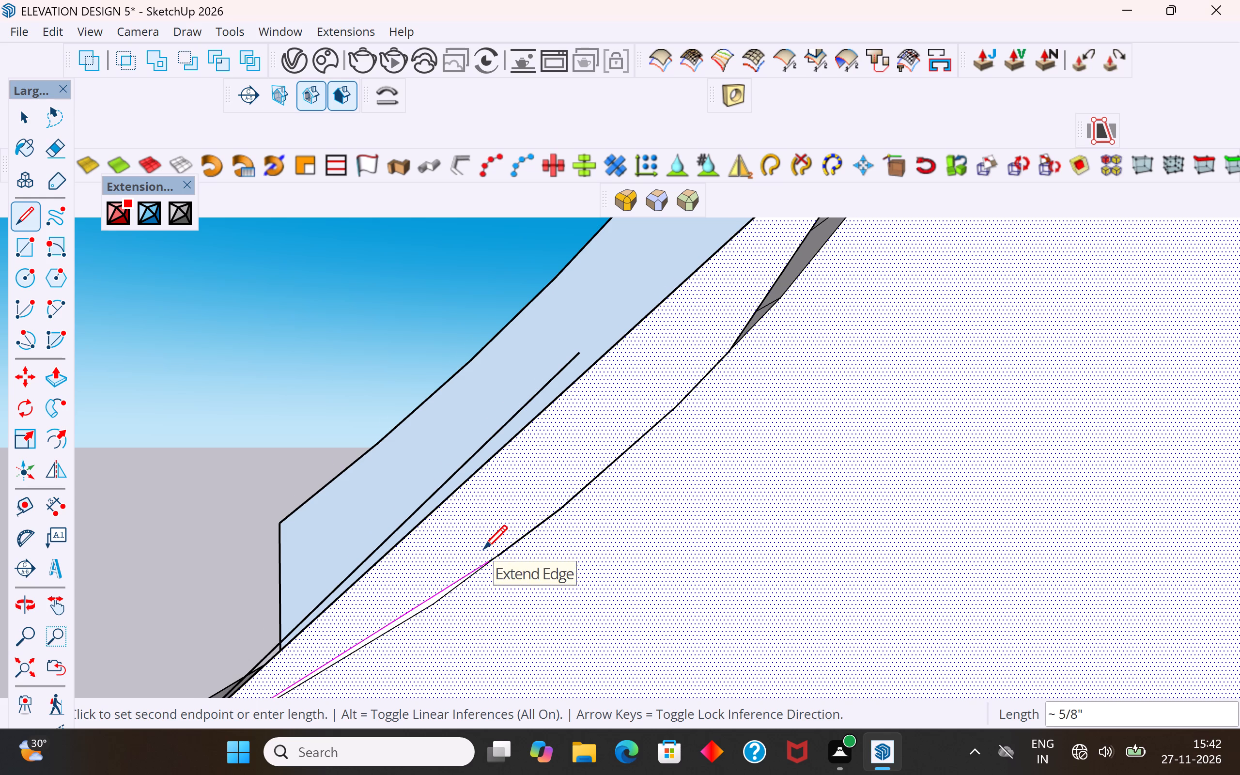
scroll(483, 551, up, 7)
click(522, 528)
scroll(505, 556, down, 12)
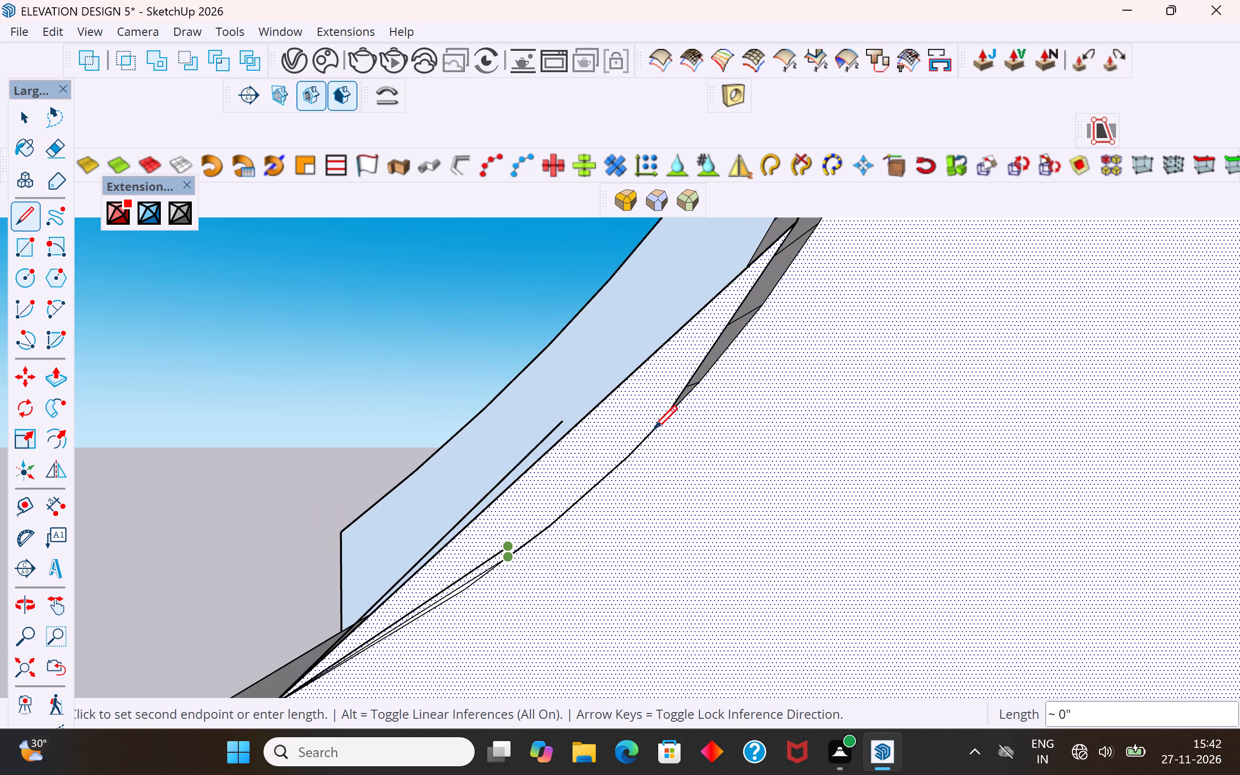
scroll(616, 465, up, 5)
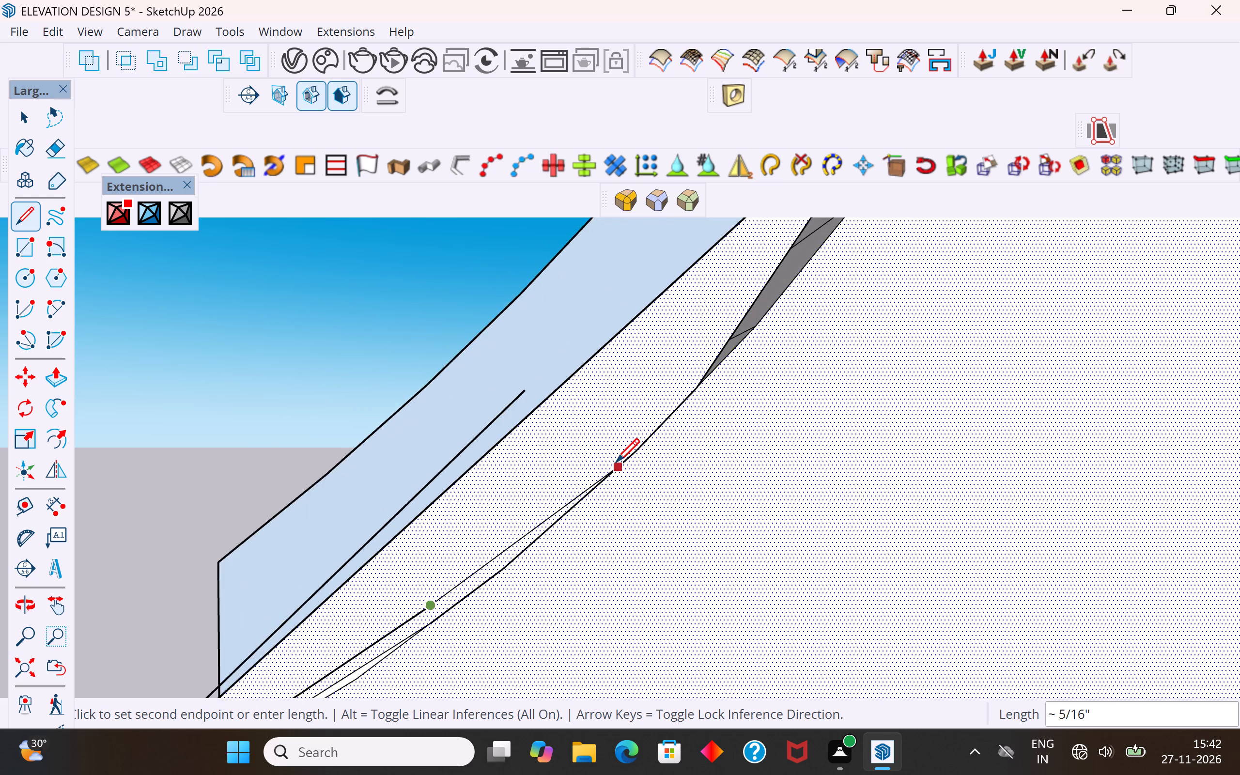
scroll(616, 465, up, 4)
click(626, 445)
scroll(579, 507, down, 17)
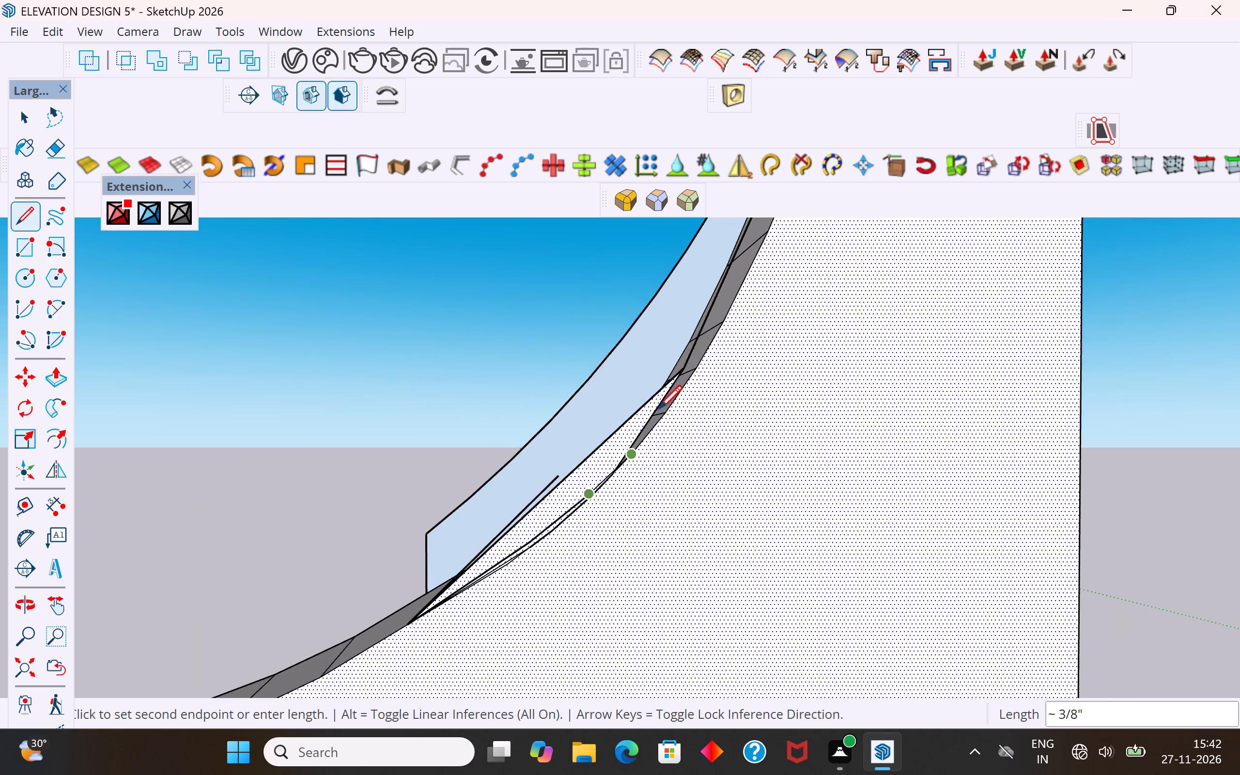
scroll(666, 396, up, 10)
click(692, 347)
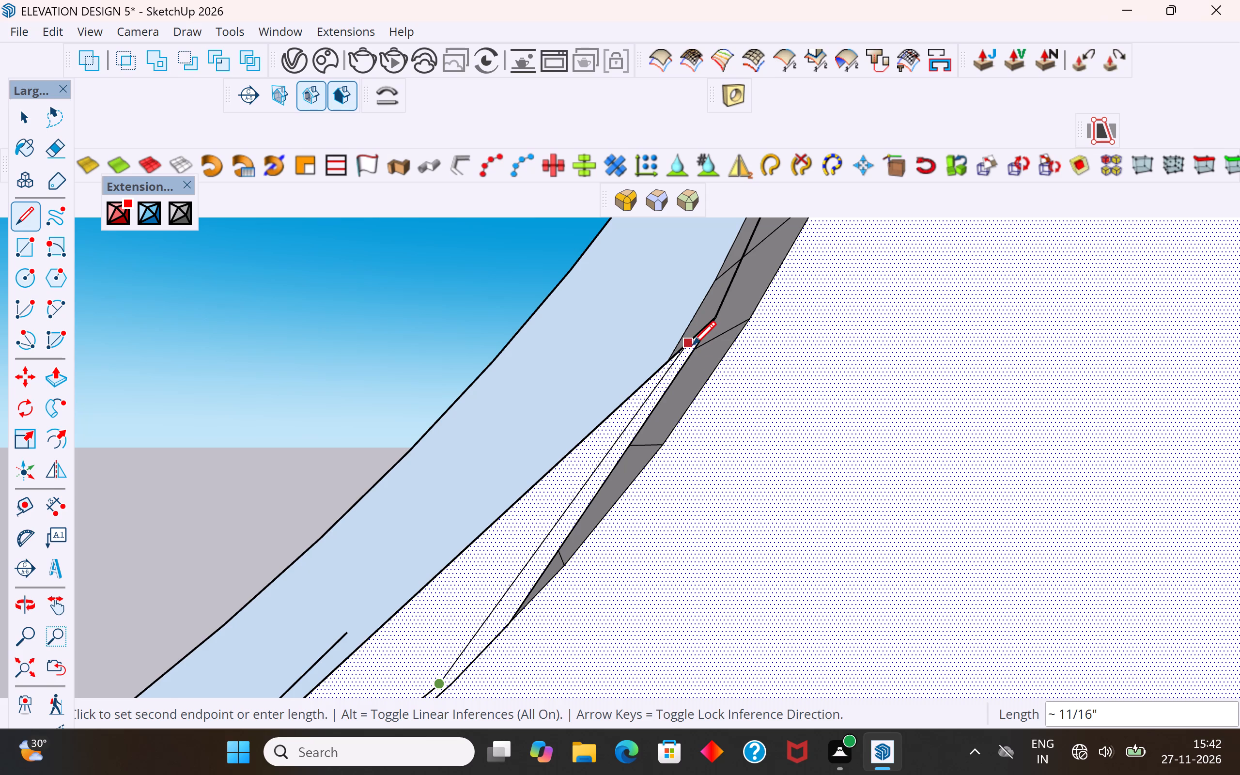
Delete the remaining front strip outside the traced segments, plus its long boundary edge and the short stray edge beside it.
click(18, 123)
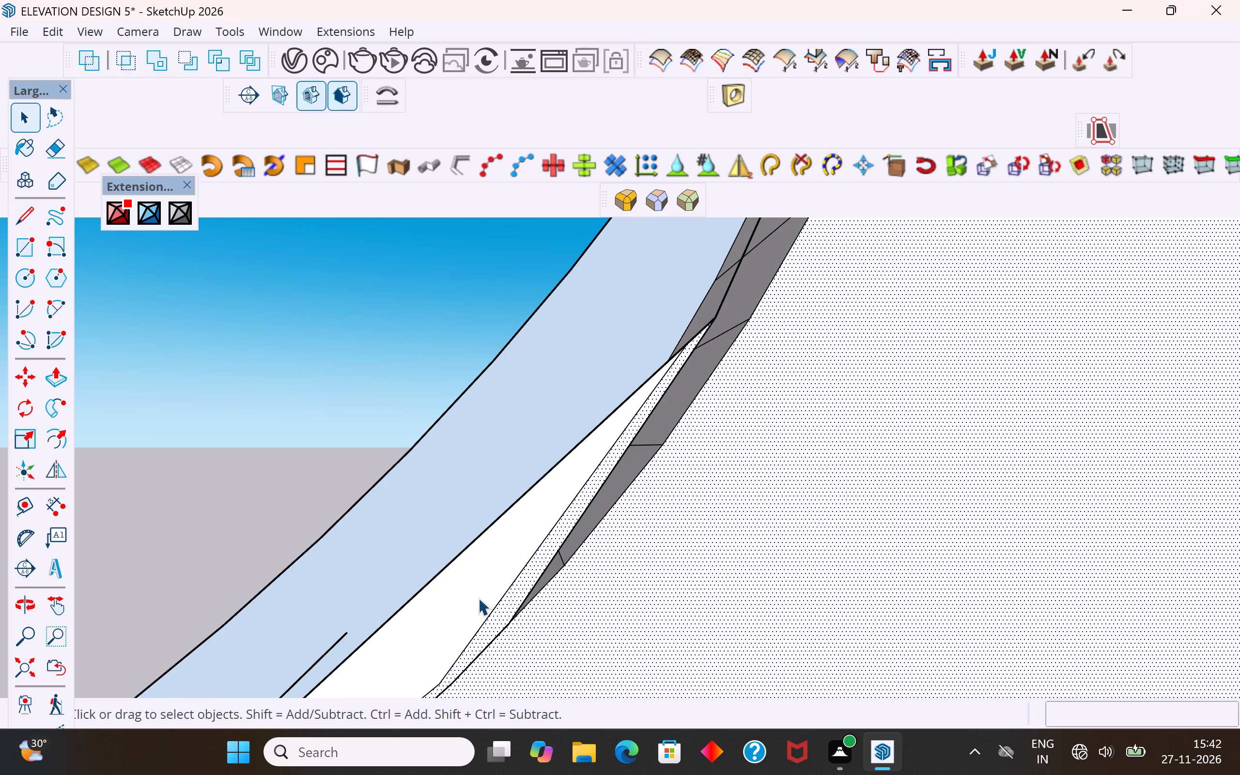
click(474, 600)
key(Delete)
click(477, 537)
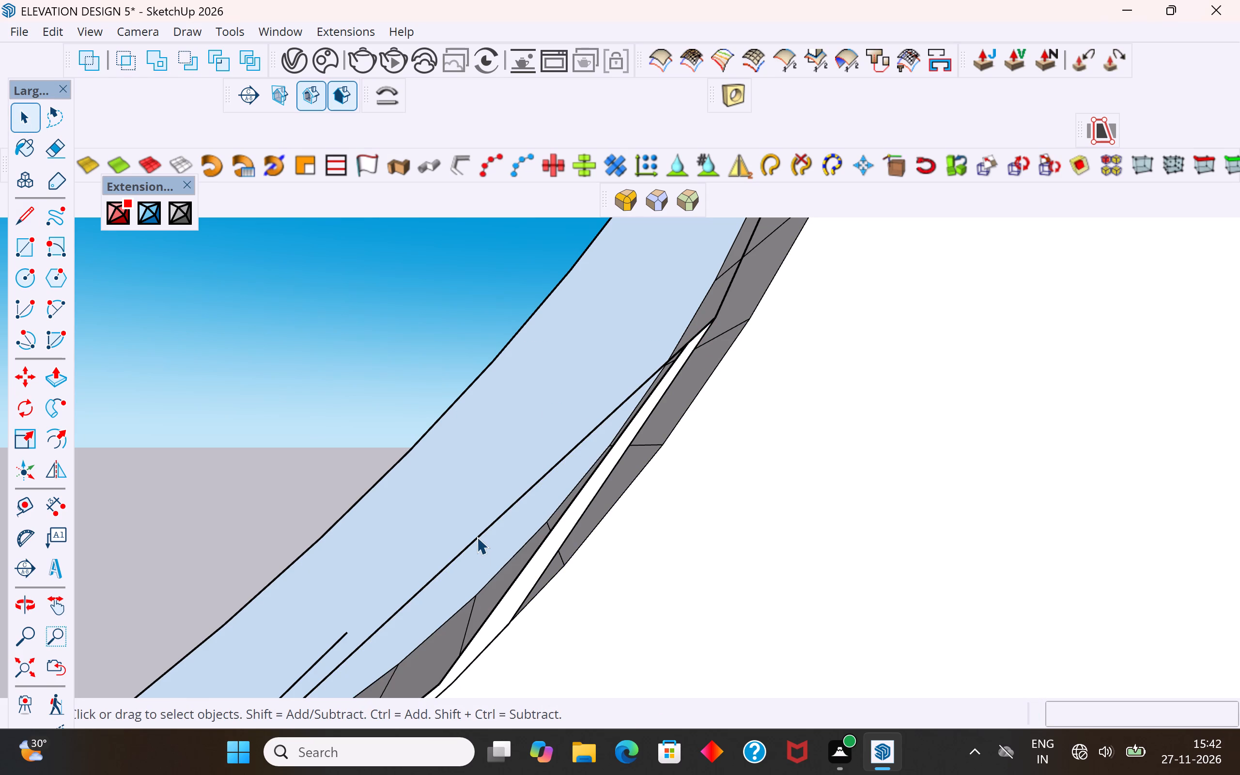
key(Delete)
click(340, 634)
click(342, 636)
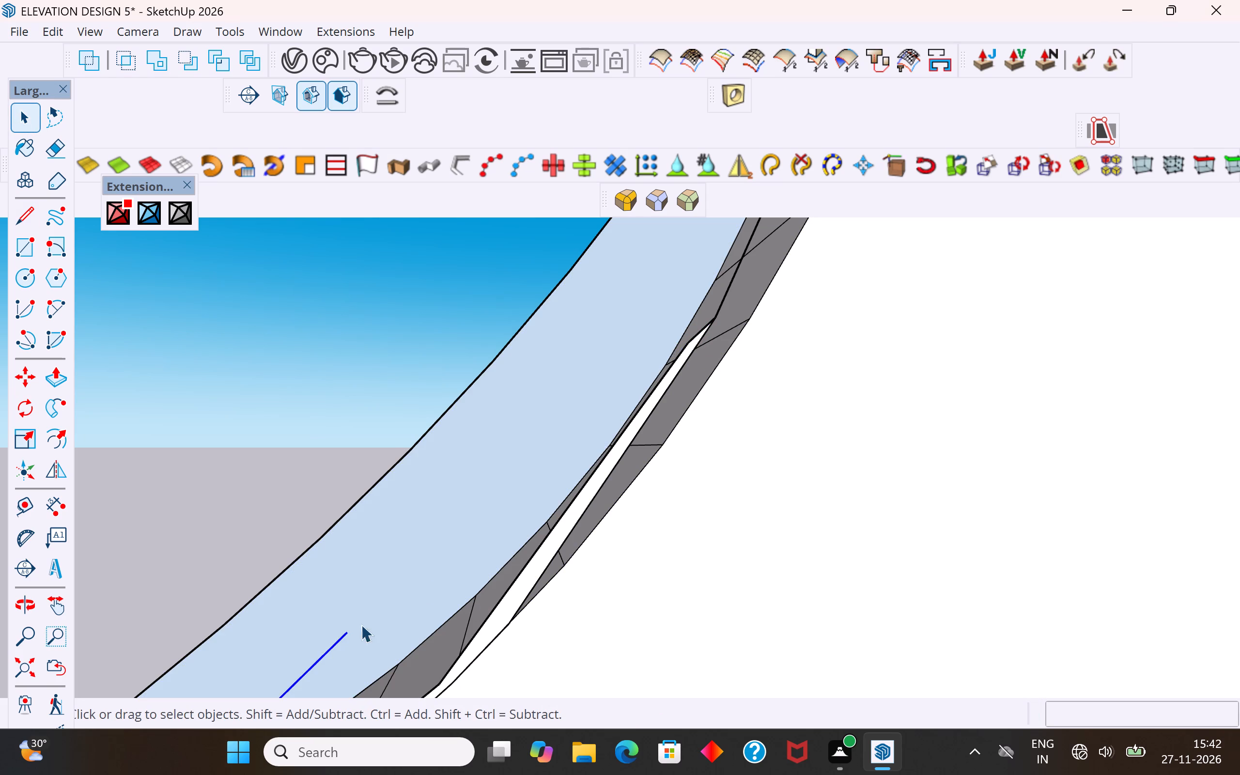
scroll(457, 562, down, 1)
key(Delete)
scroll(457, 562, down, 11)
scroll(388, 644, up, 2)
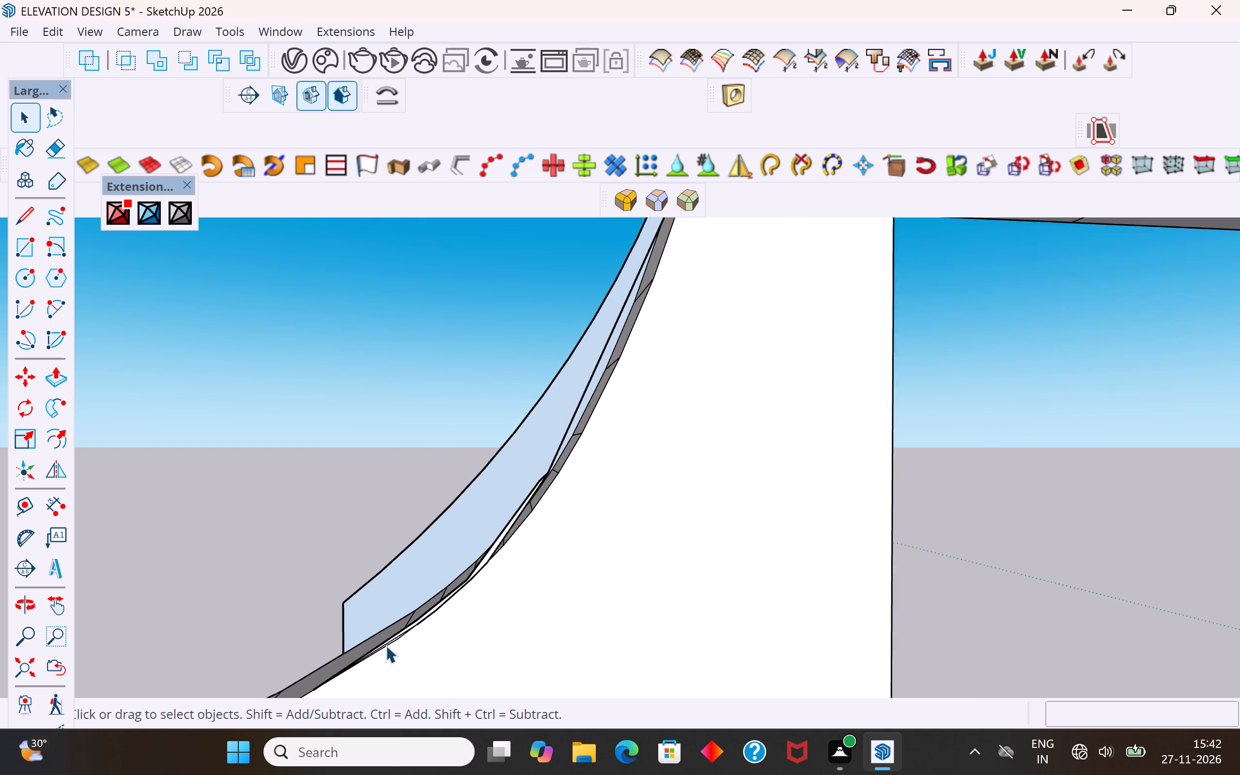
scroll(386, 645, up, 2)
scroll(633, 509, down, 6)
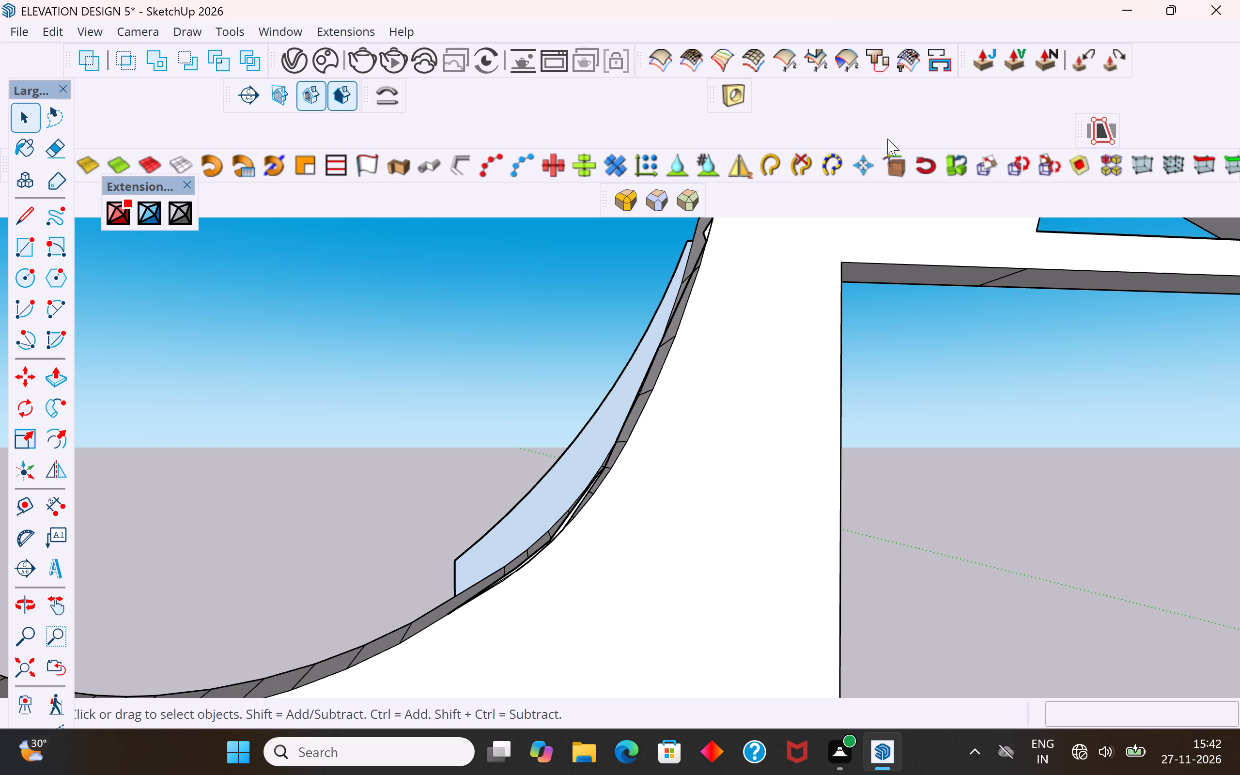
Draw a two-point arc about 3 15/16" long with a bulge of about 3/8" along the scroll curve, from the strip's upper corner to its lower end.
middle_drag(404, 514, 1126, 475)
click(649, 501)
middle_drag(649, 501, 775, 499)
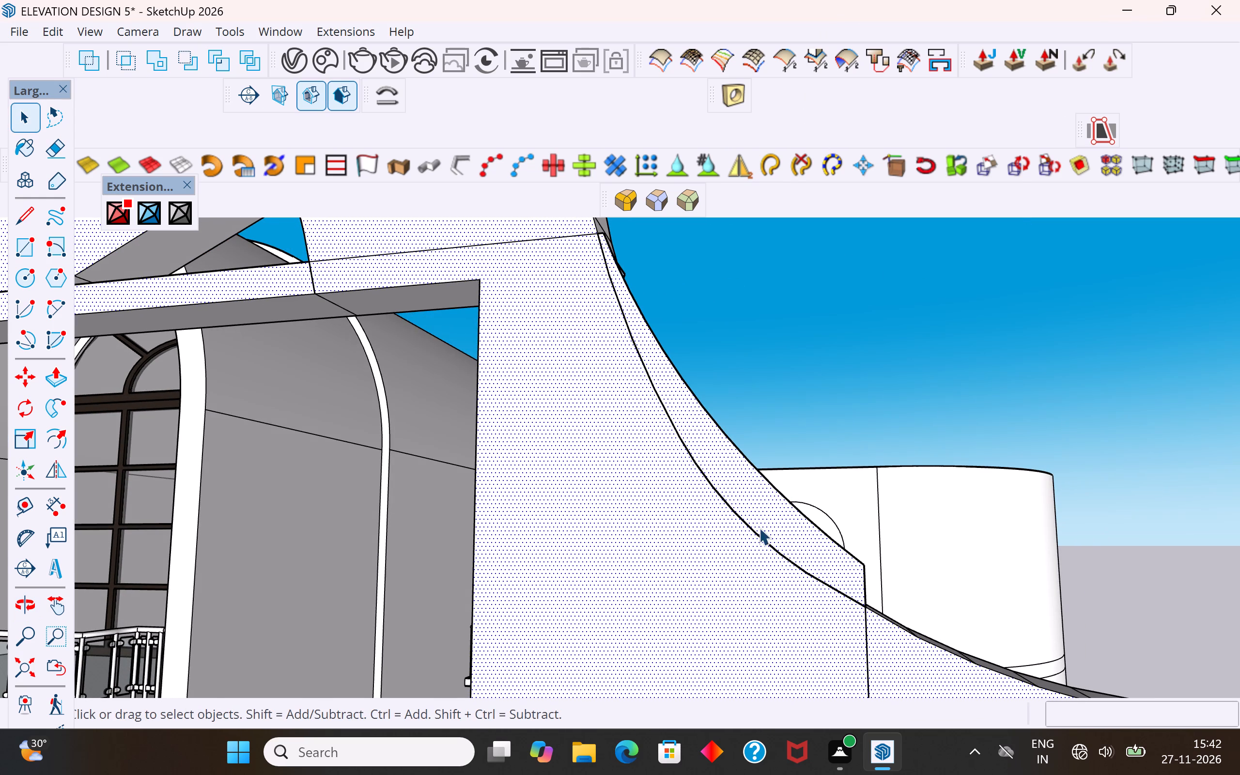
middle_drag(779, 542, 792, 561)
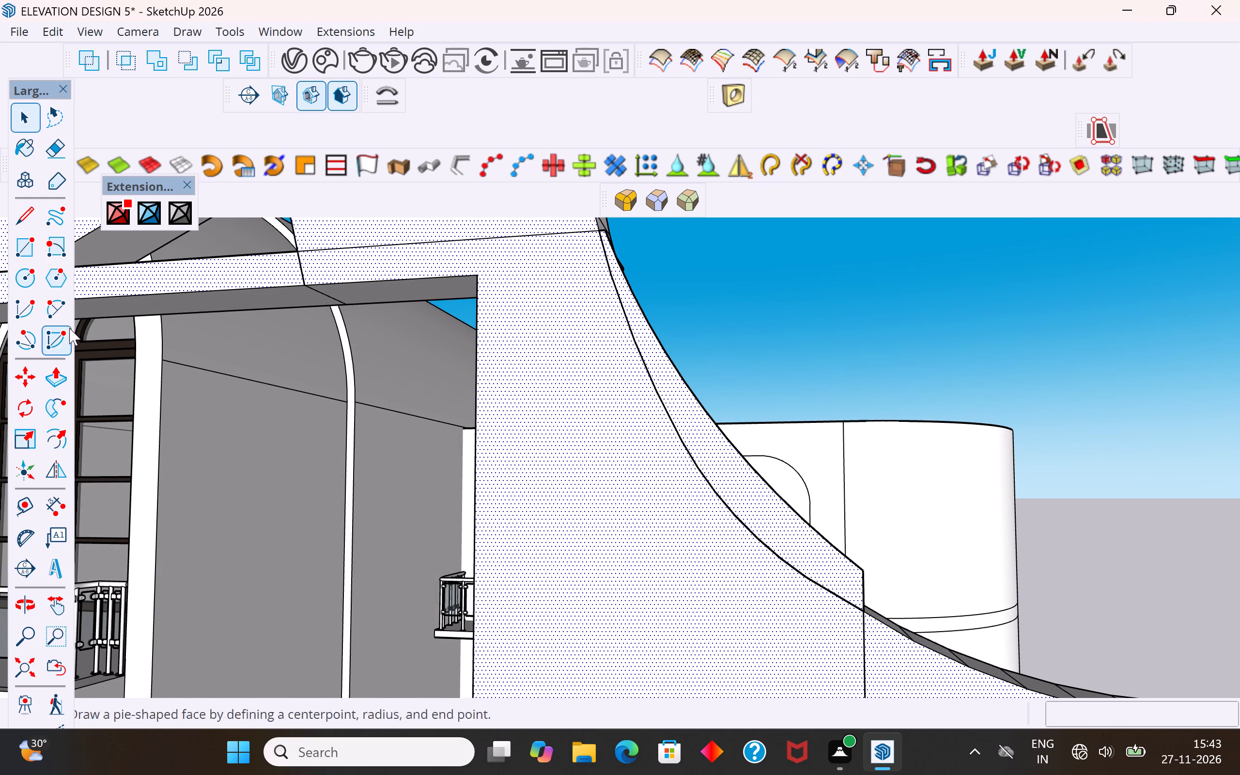
click(59, 311)
scroll(570, 494, down, 3)
scroll(600, 340, up, 4)
scroll(583, 278, up, 15)
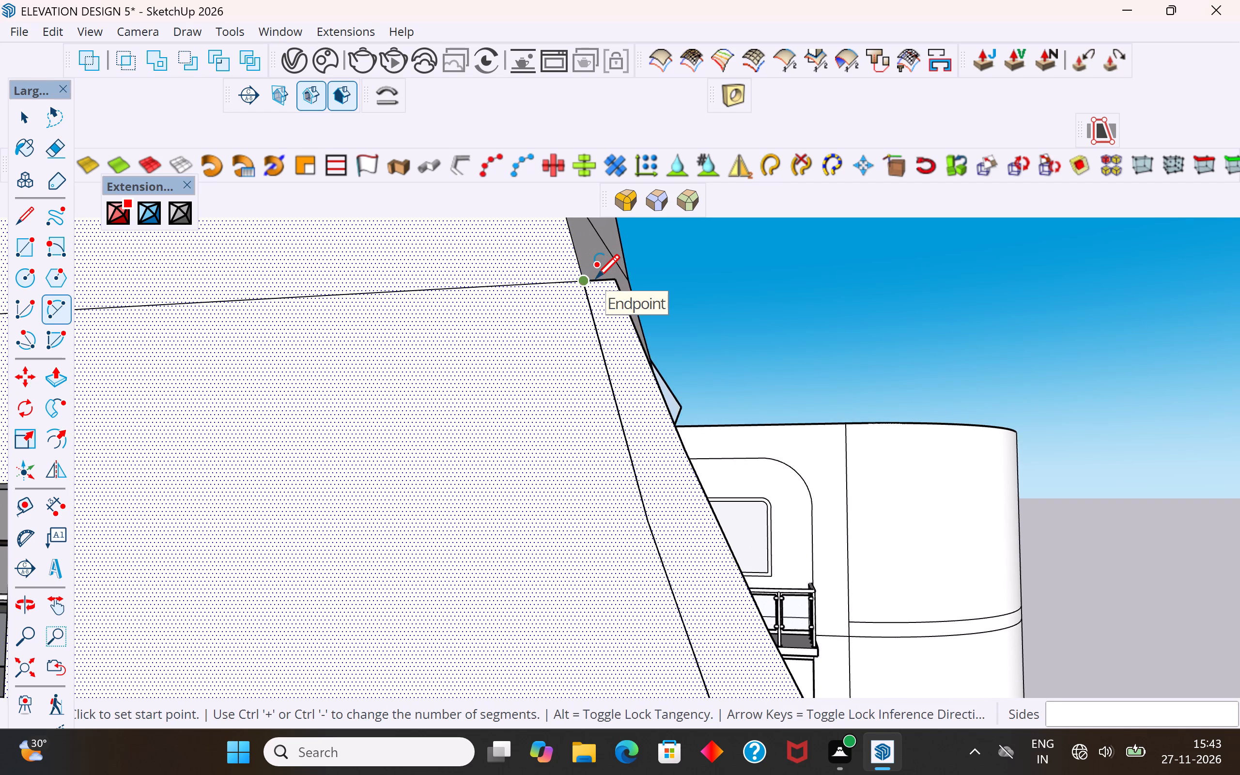
scroll(596, 280, up, 6)
click(582, 283)
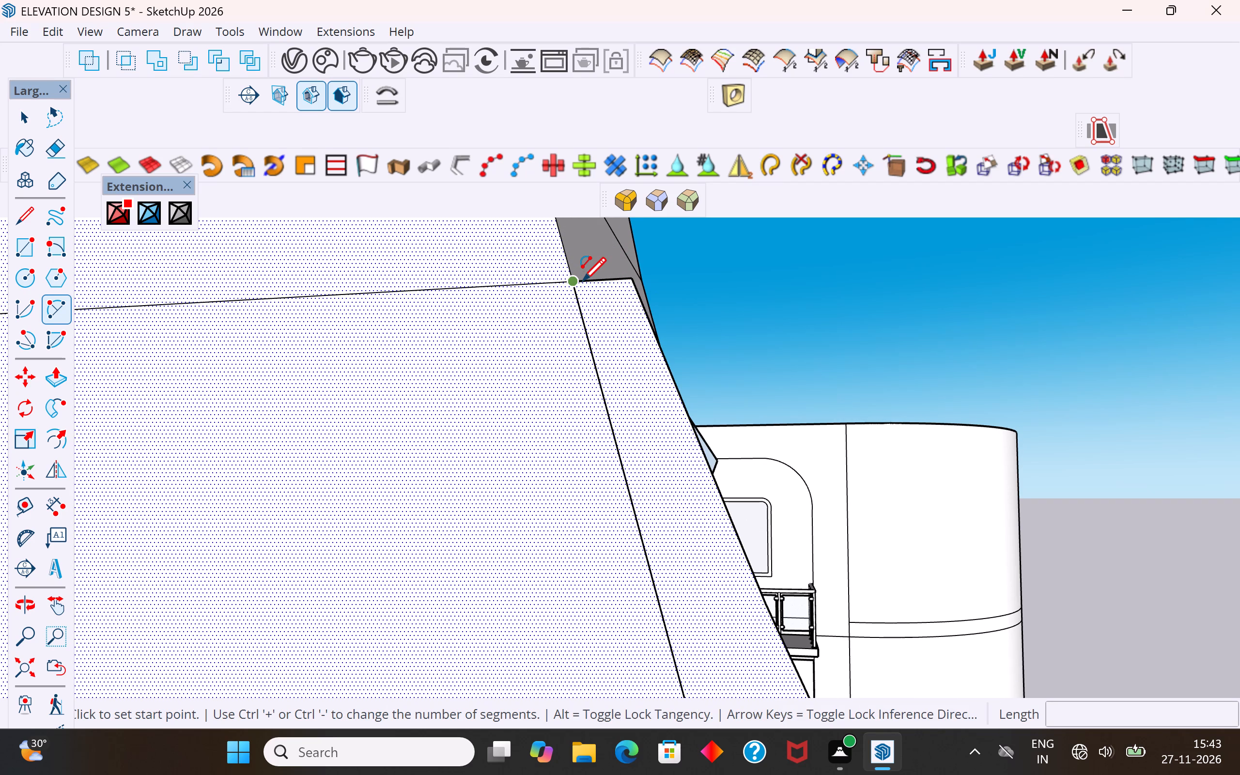
scroll(582, 283, down, 20)
scroll(582, 283, down, 2)
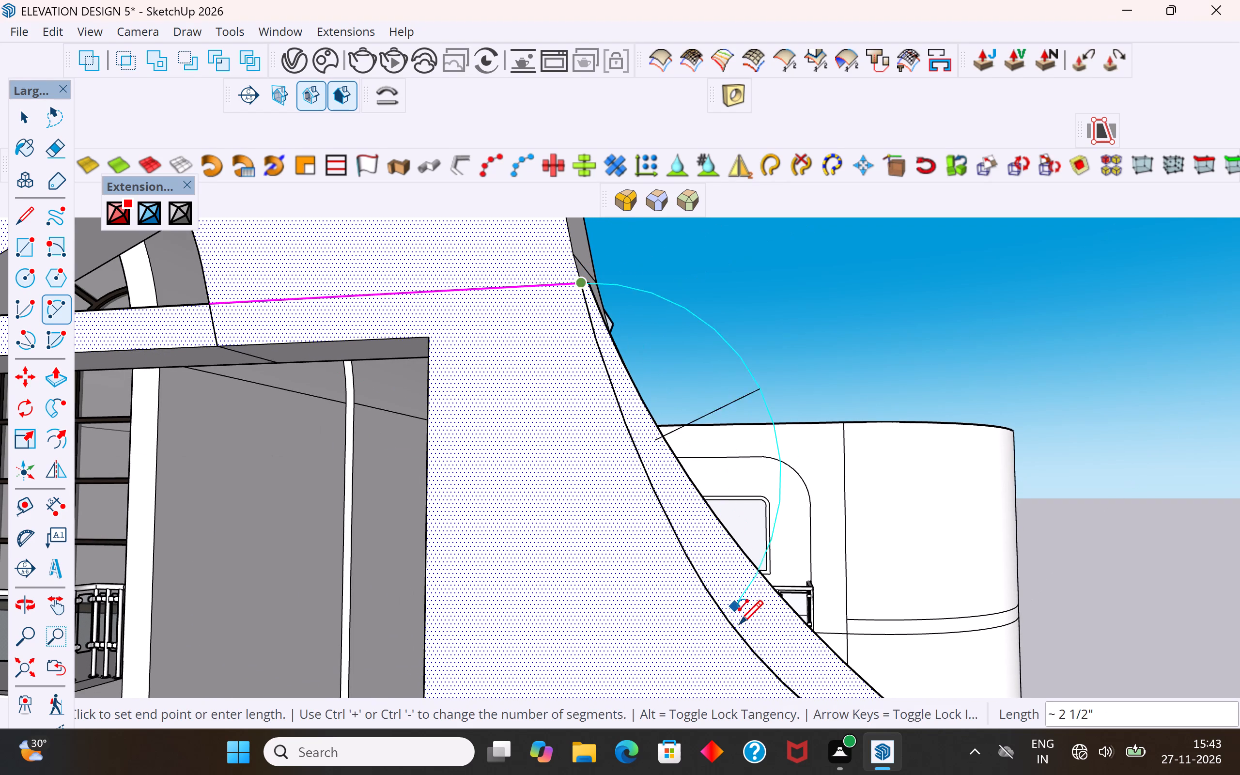
scroll(613, 464, down, 7)
scroll(755, 612, up, 11)
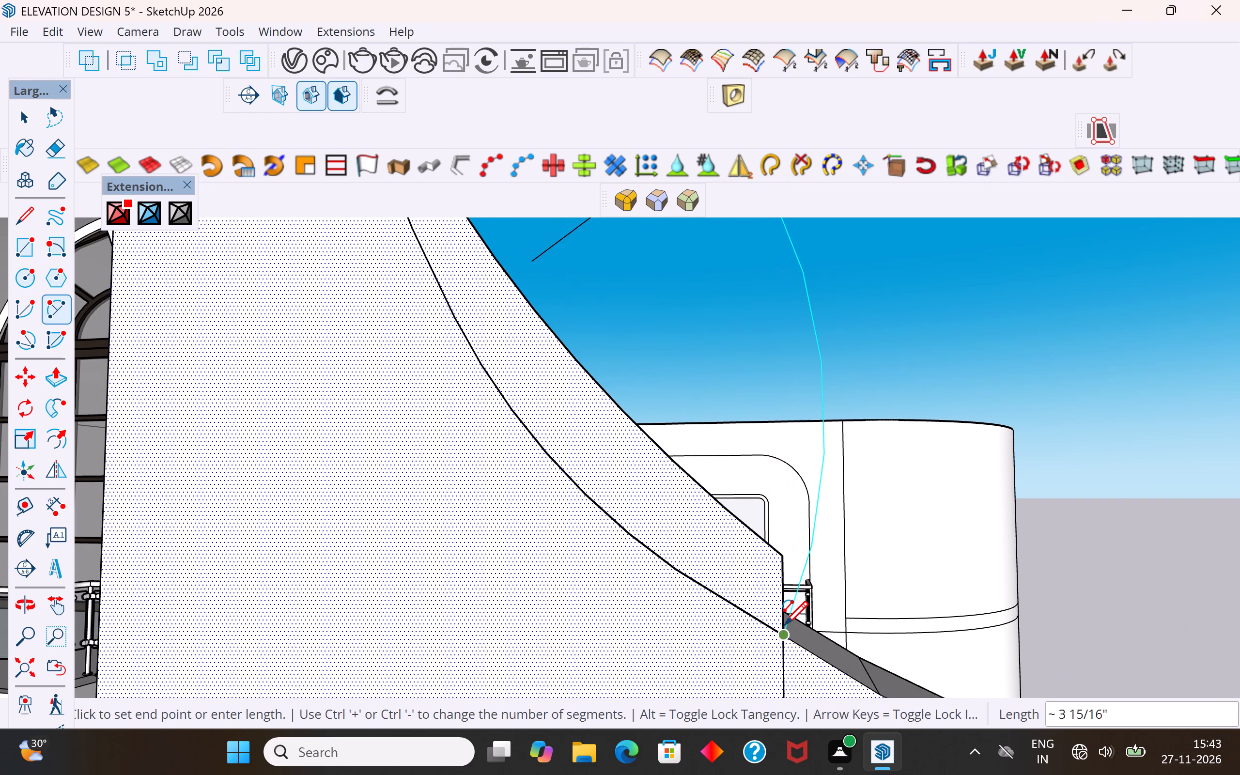
click(785, 628)
middle_drag(568, 444, 483, 576)
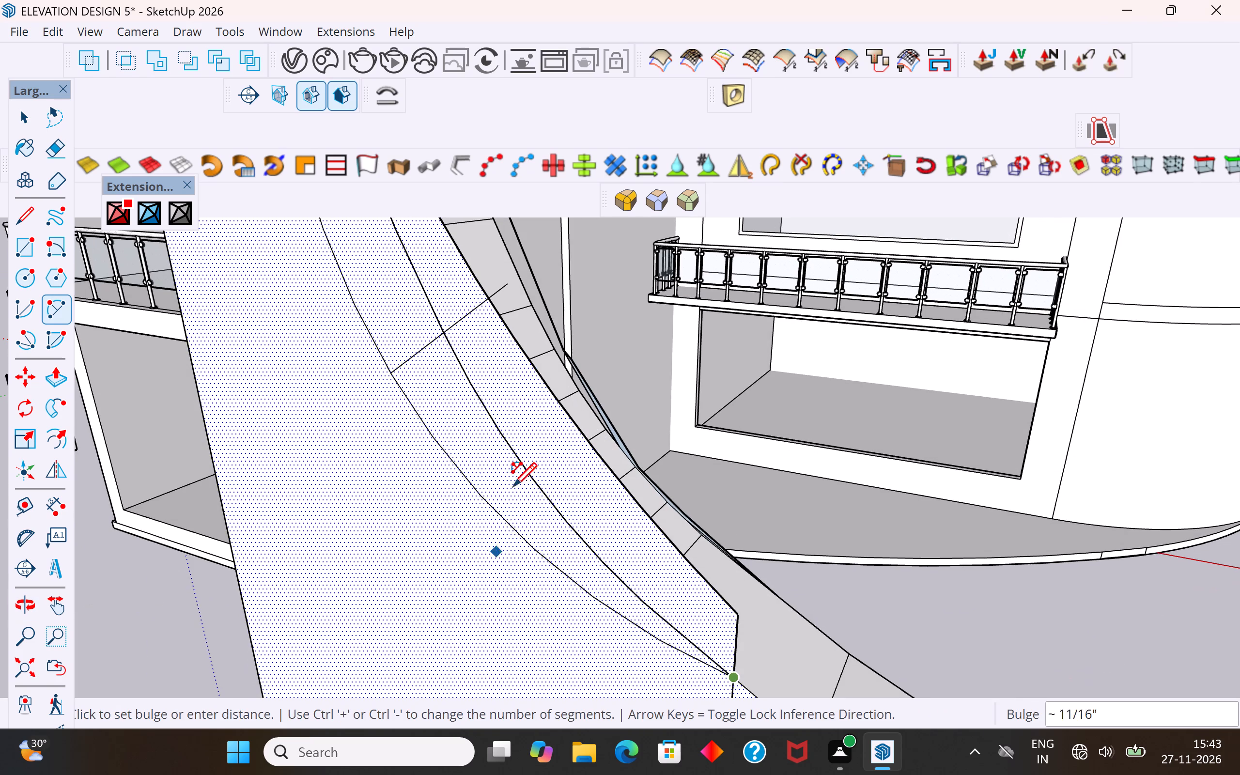
scroll(523, 430, down, 9)
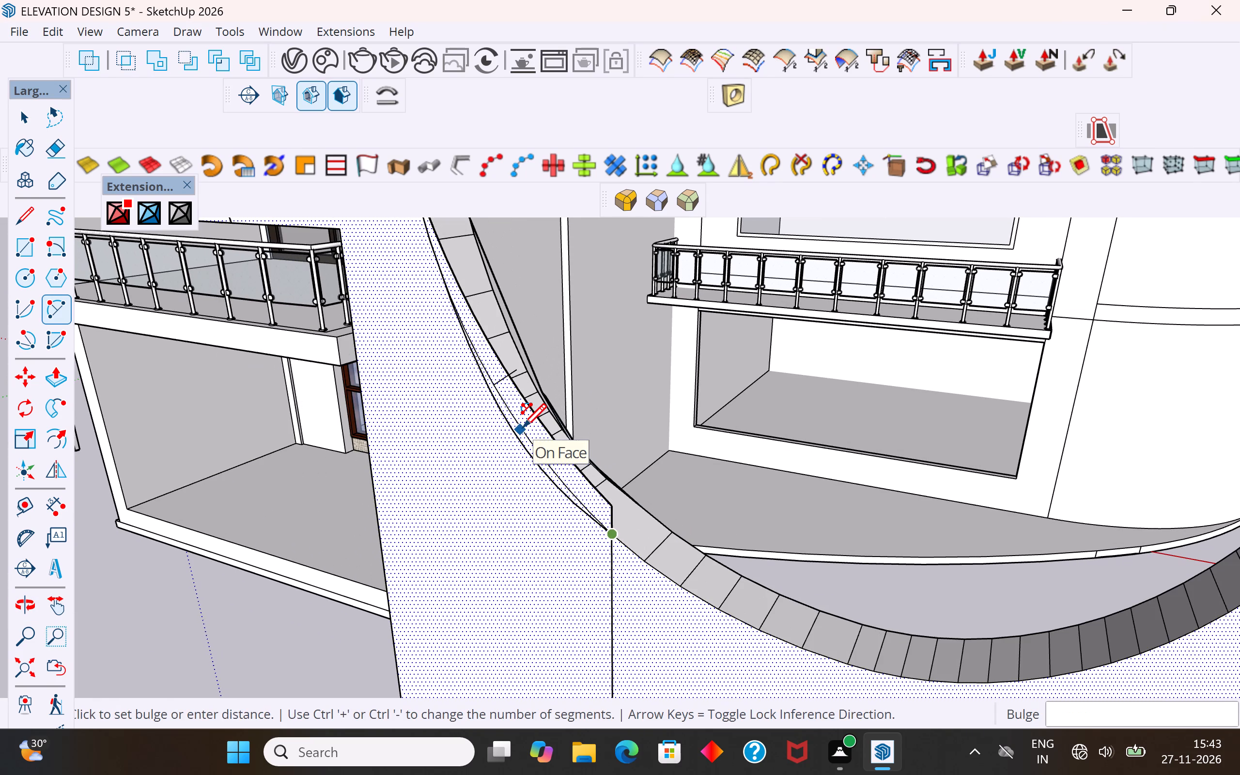
click(525, 428)
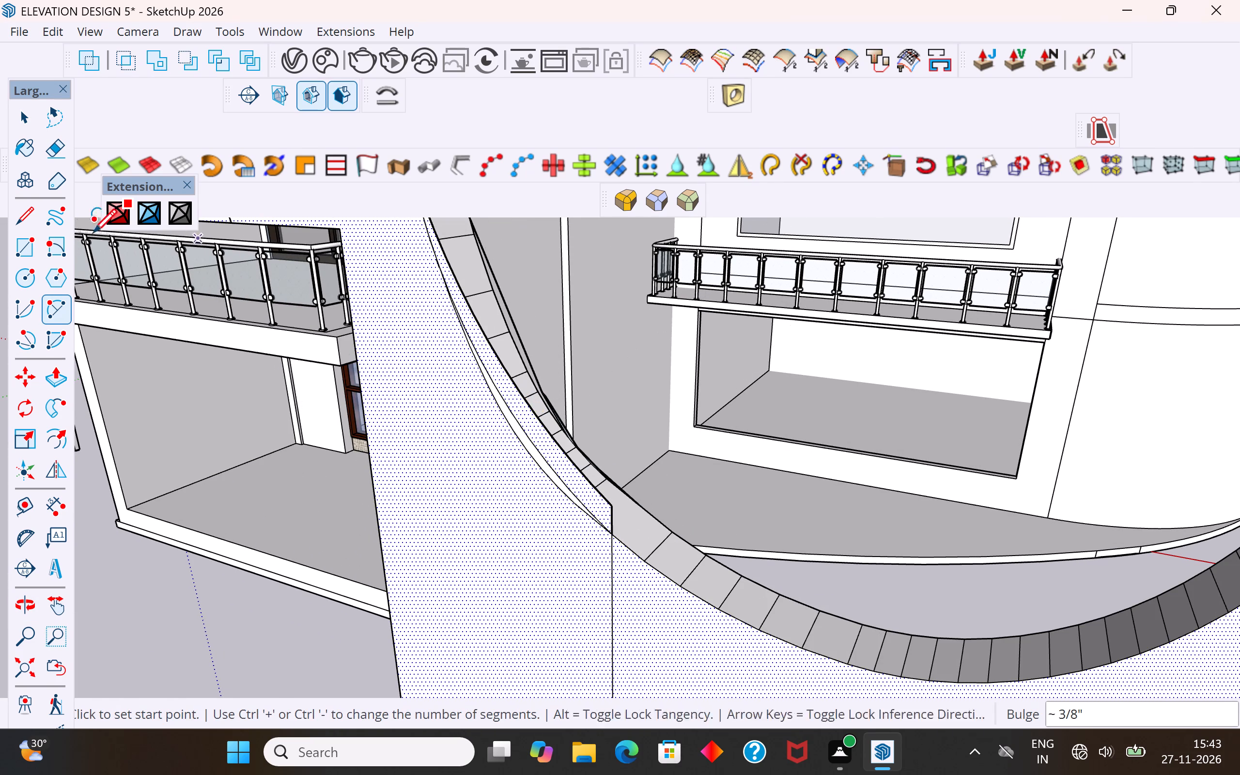
Delete the thin crescent face enclosed between the new arc and the old scroll curve.
click(32, 126)
scroll(531, 459, up, 5)
click(534, 453)
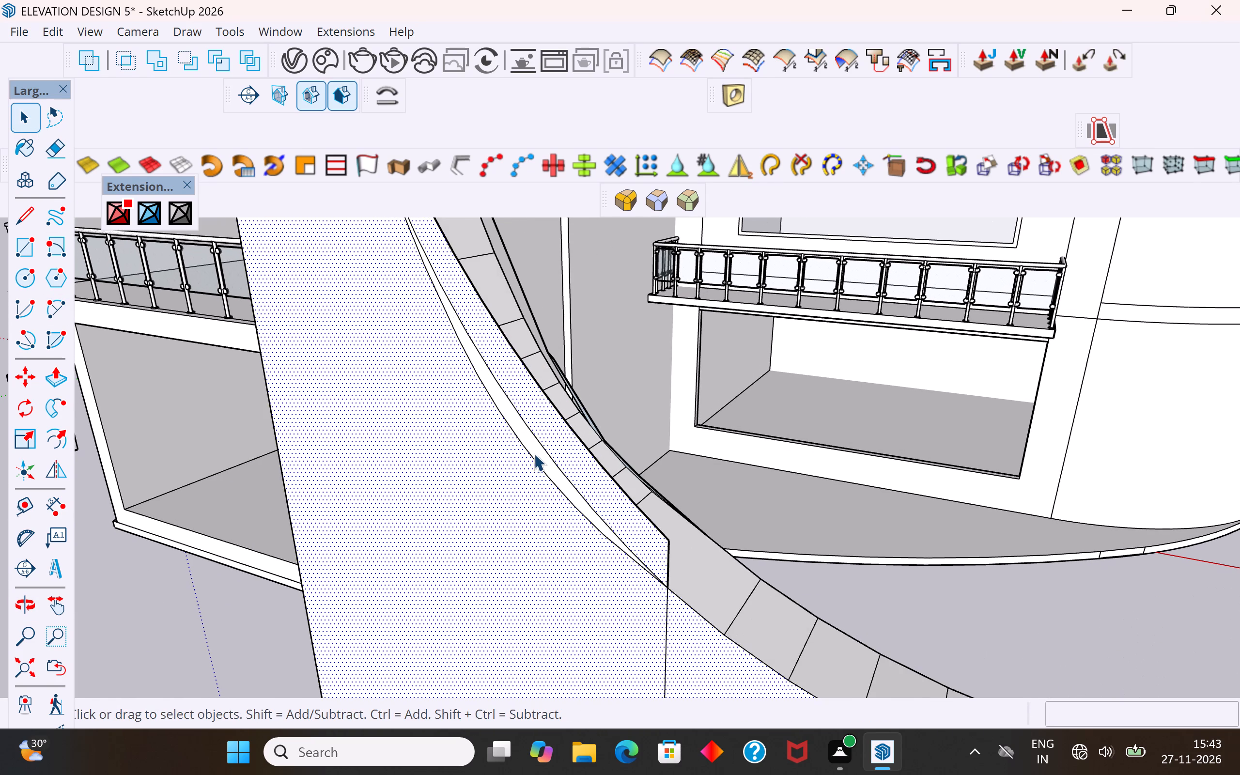
click(534, 452)
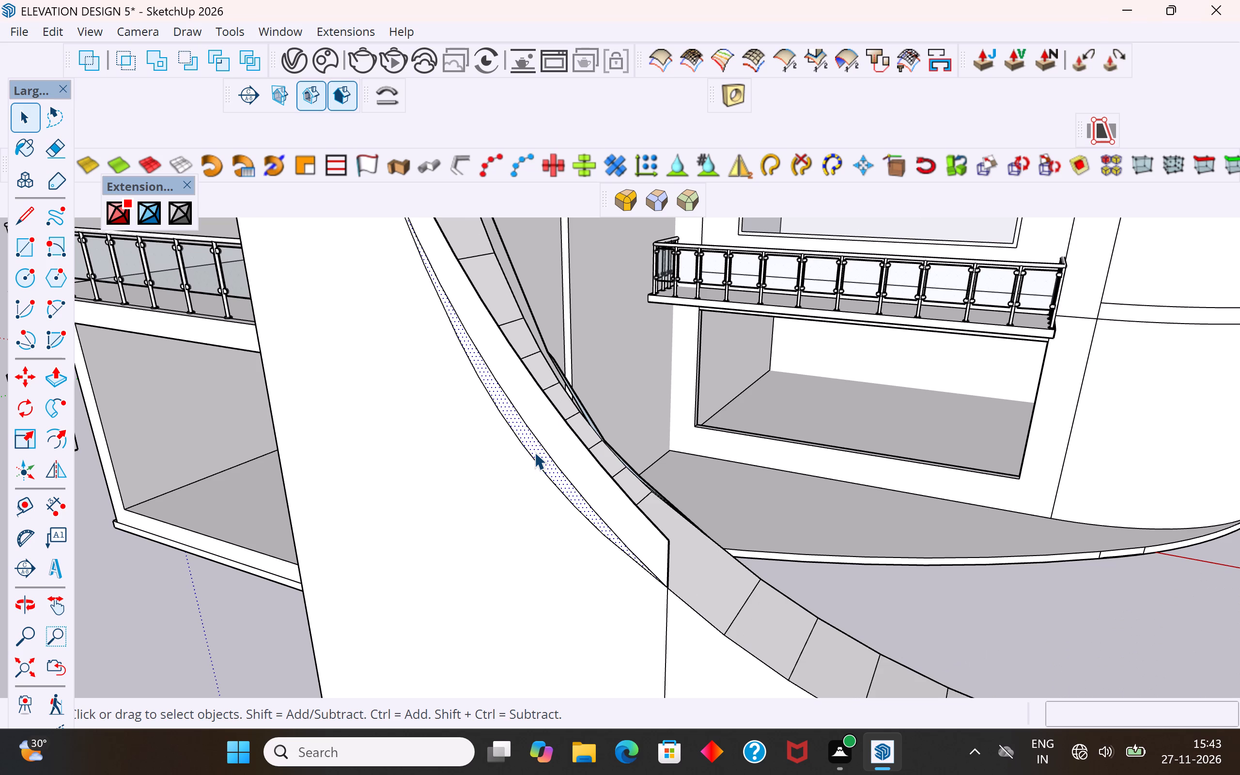
key(Delete)
Draw an arc with a bulge of about 1/16" across the strip's lower end, from the scroll edge to the outer corner.
middle_drag(554, 448, 575, 413)
click(571, 450)
scroll(642, 527, up, 1)
middle_drag(646, 527, 693, 463)
scroll(693, 553, up, 15)
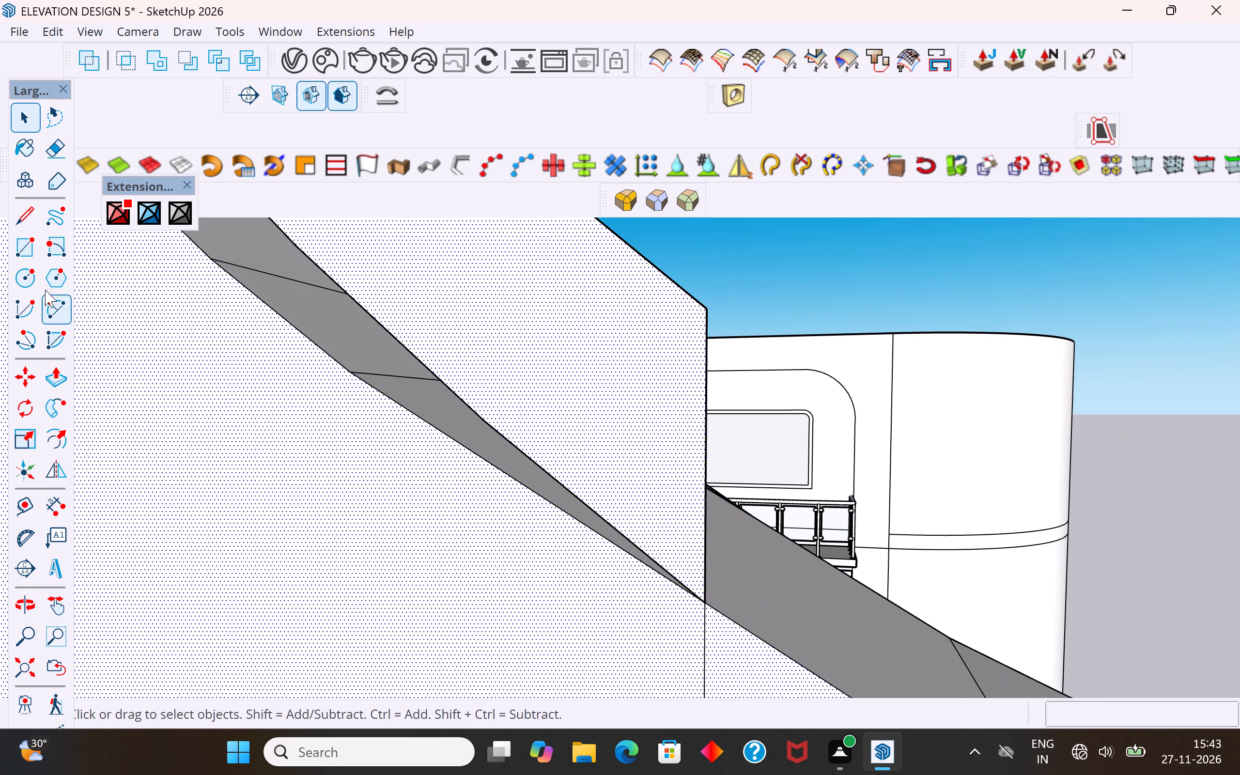
click(53, 305)
click(549, 477)
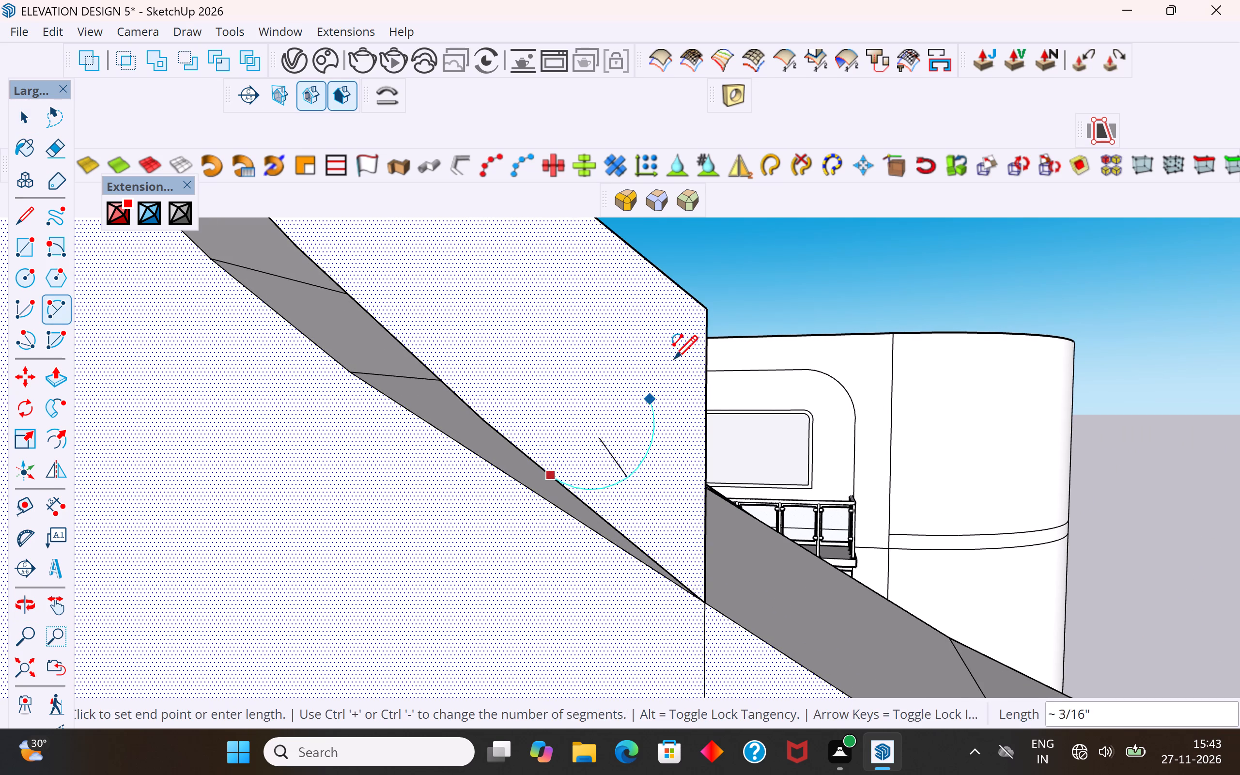
click(706, 310)
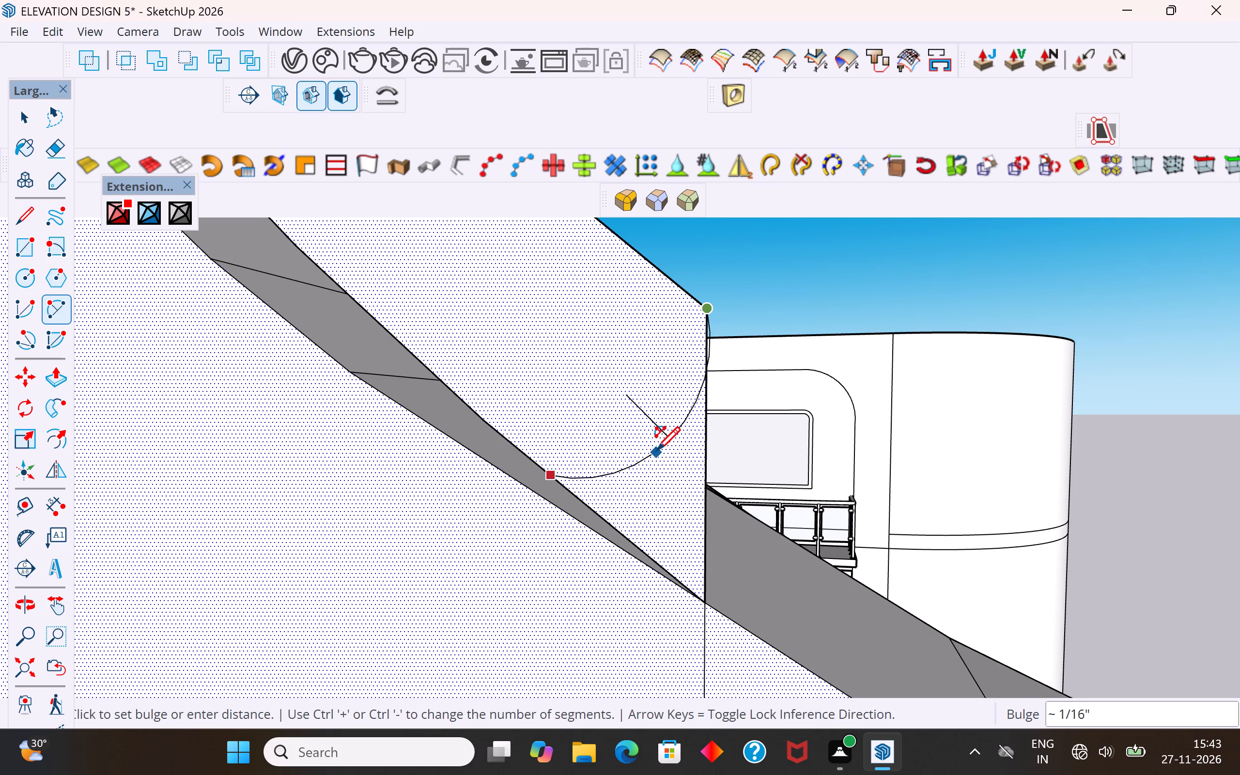
click(651, 436)
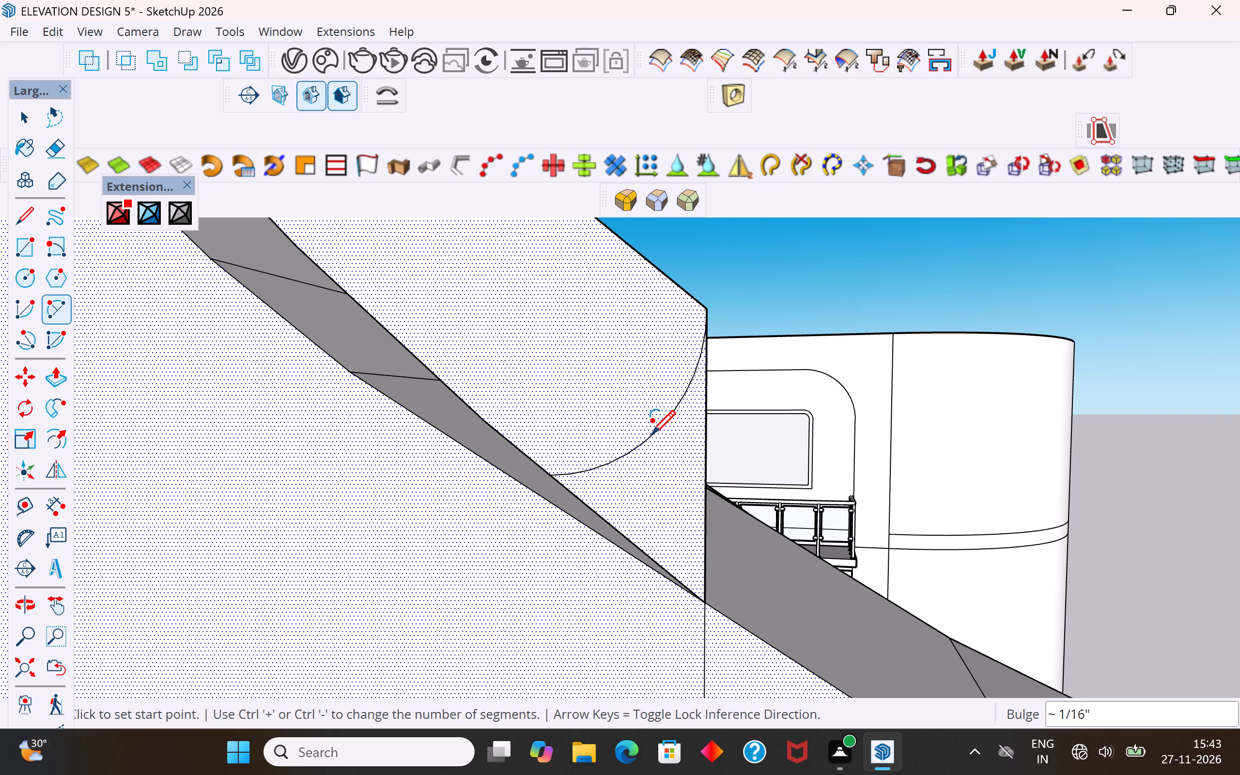
scroll(634, 469, down, 5)
scroll(634, 469, up, 1)
scroll(634, 469, down, 20)
scroll(634, 469, down, 3)
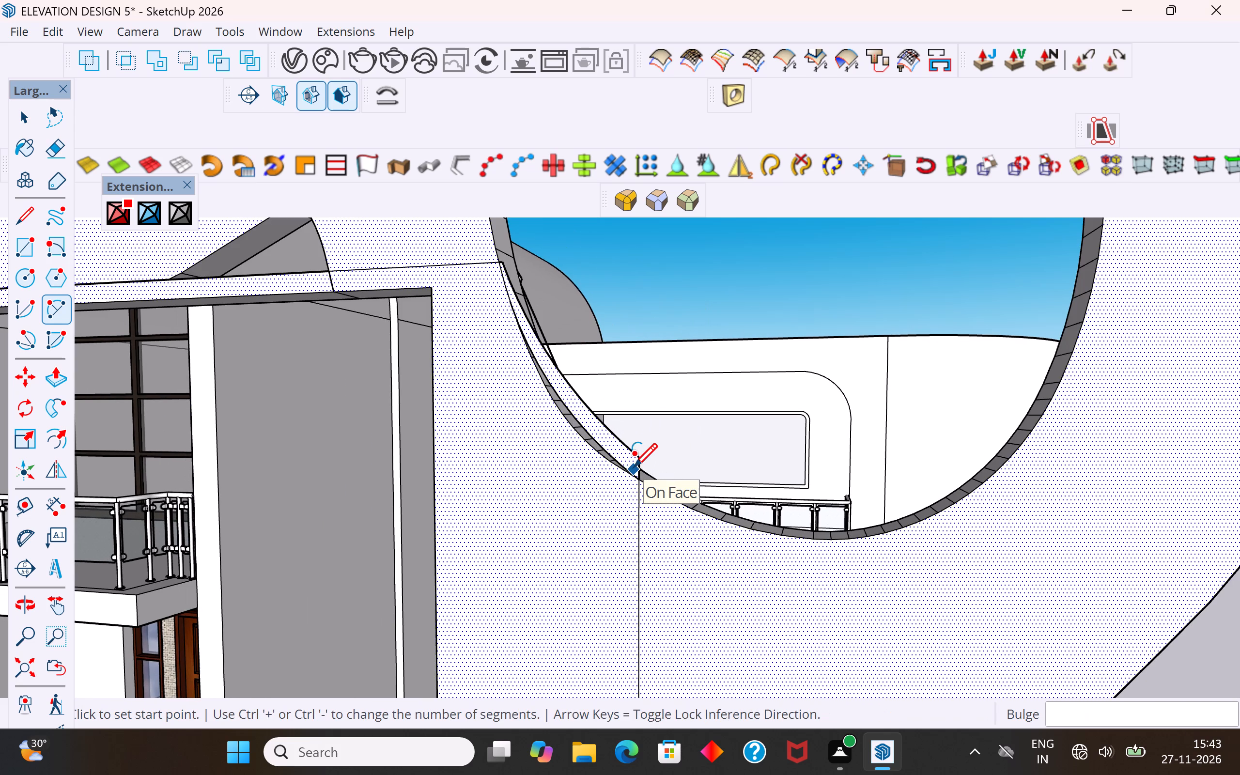
Draw an arc about 1 1/2" long with a bulge of about 1/16" from the strip's upper outer corner down to the scroll curve.
click(32, 122)
scroll(508, 245, up, 4)
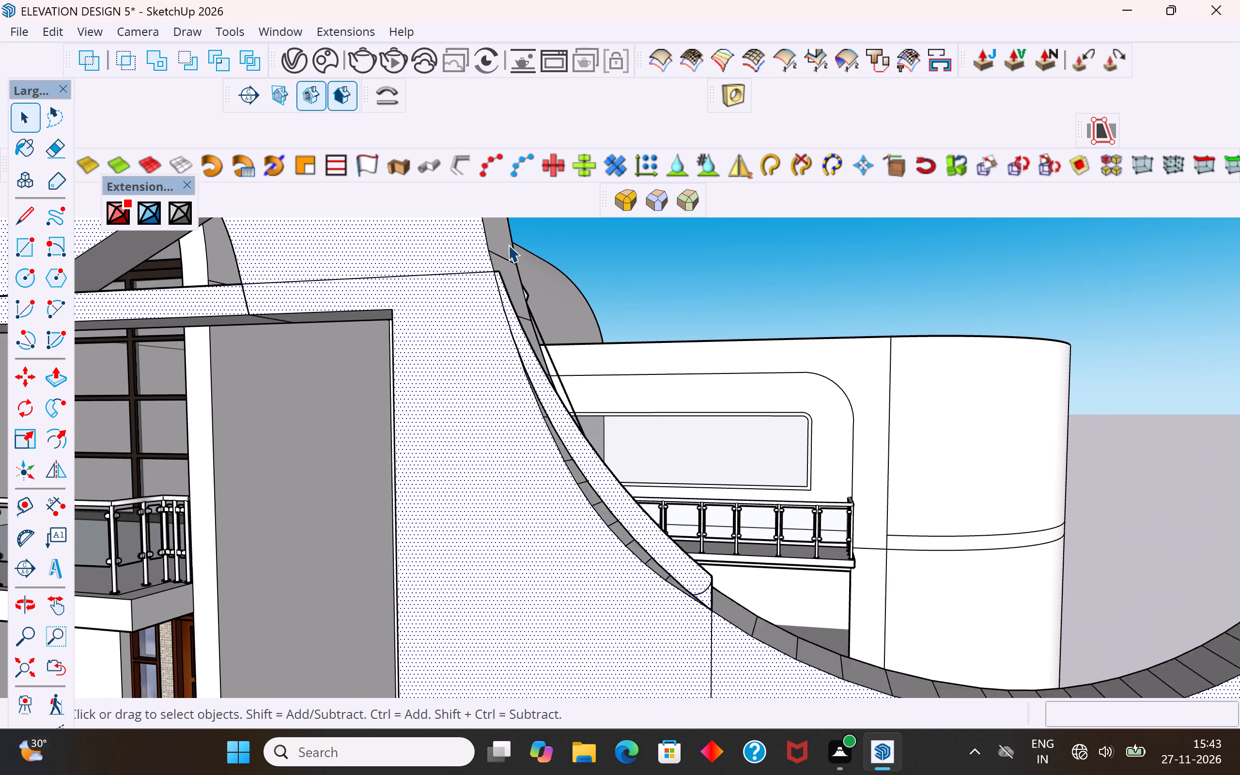
scroll(508, 245, up, 2)
click(57, 305)
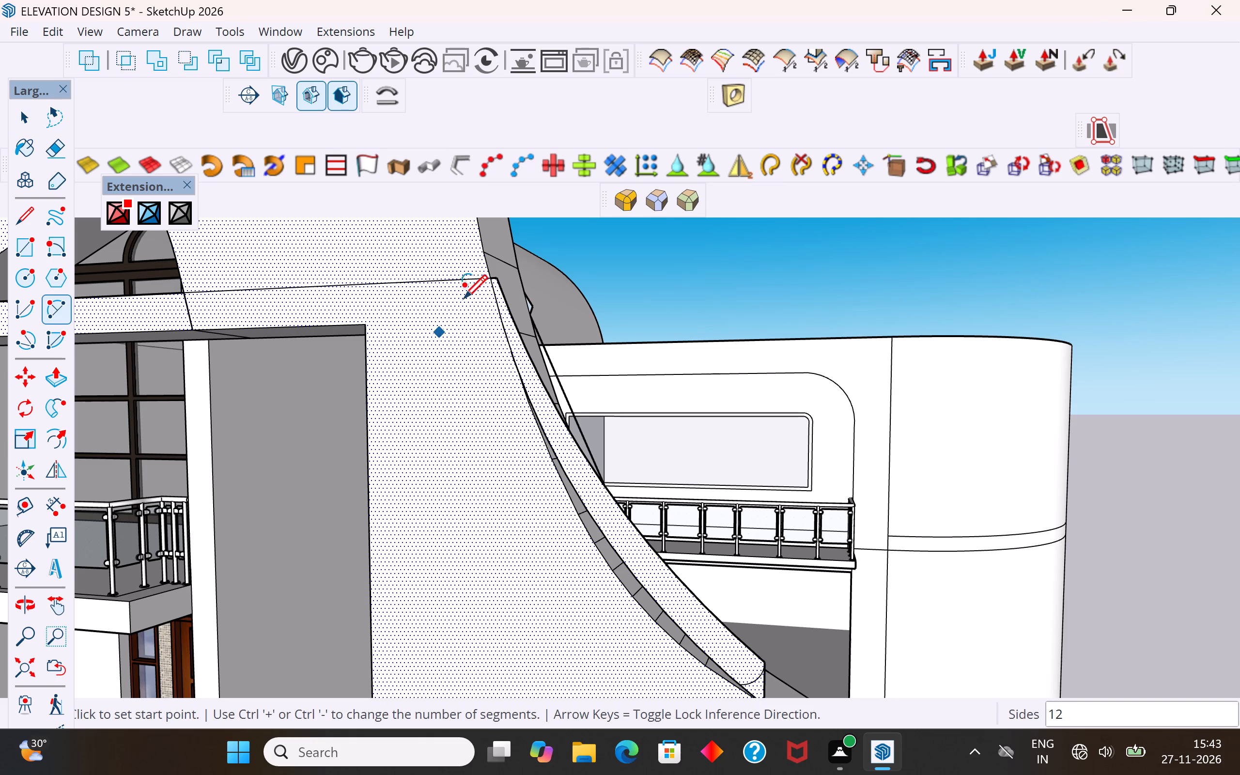
click(497, 276)
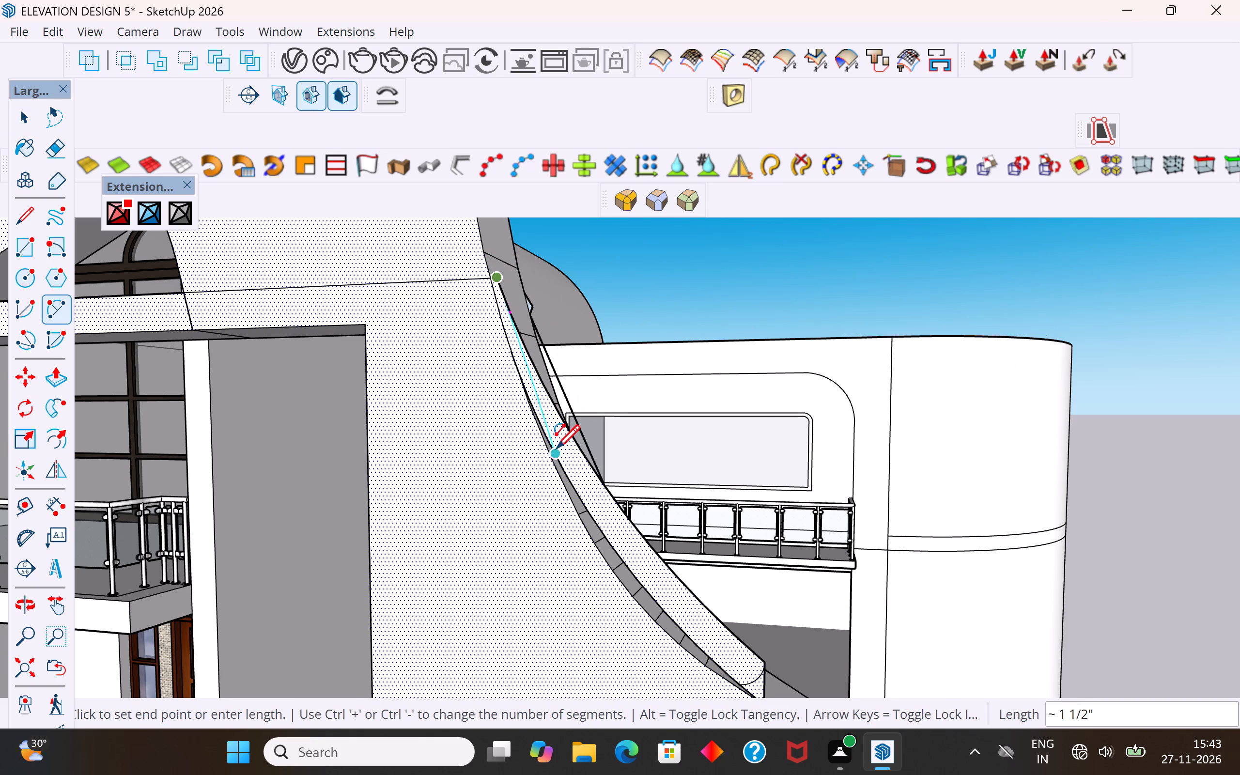
scroll(556, 450, up, 5)
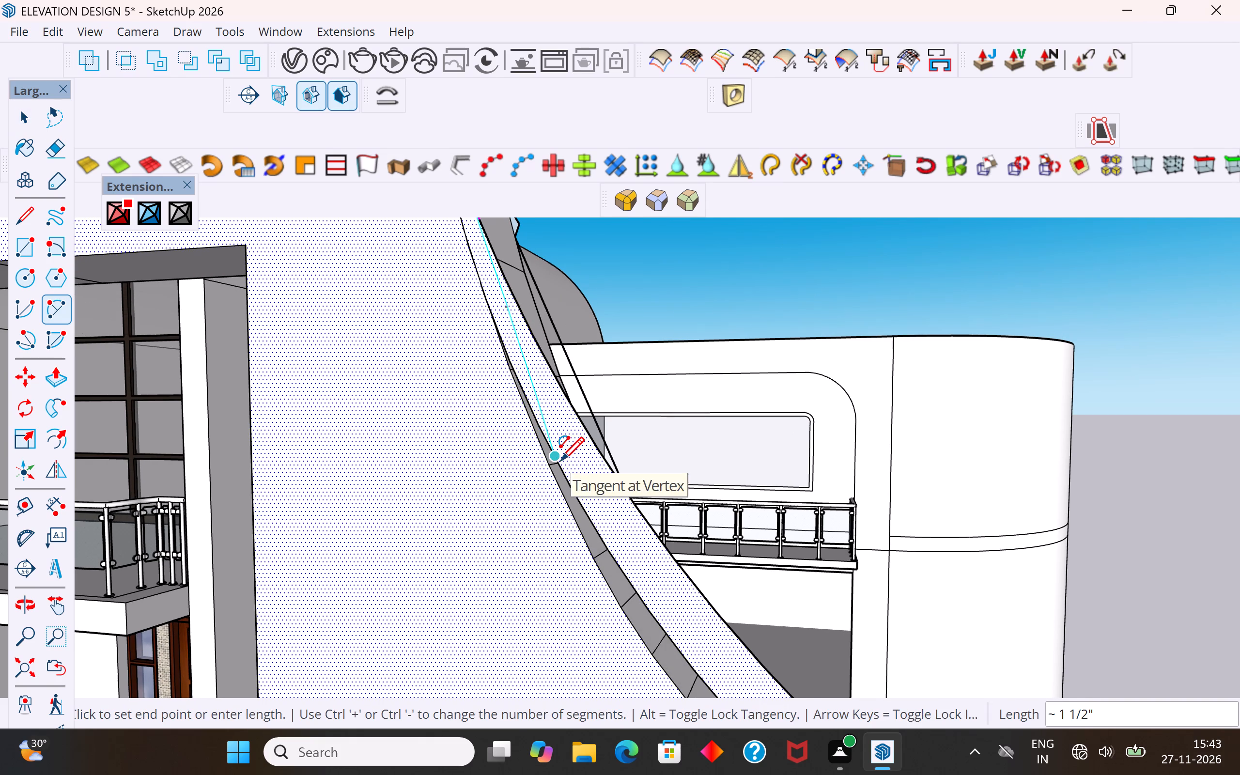
click(560, 463)
middle_drag(527, 357, 550, 508)
scroll(485, 343, up, 5)
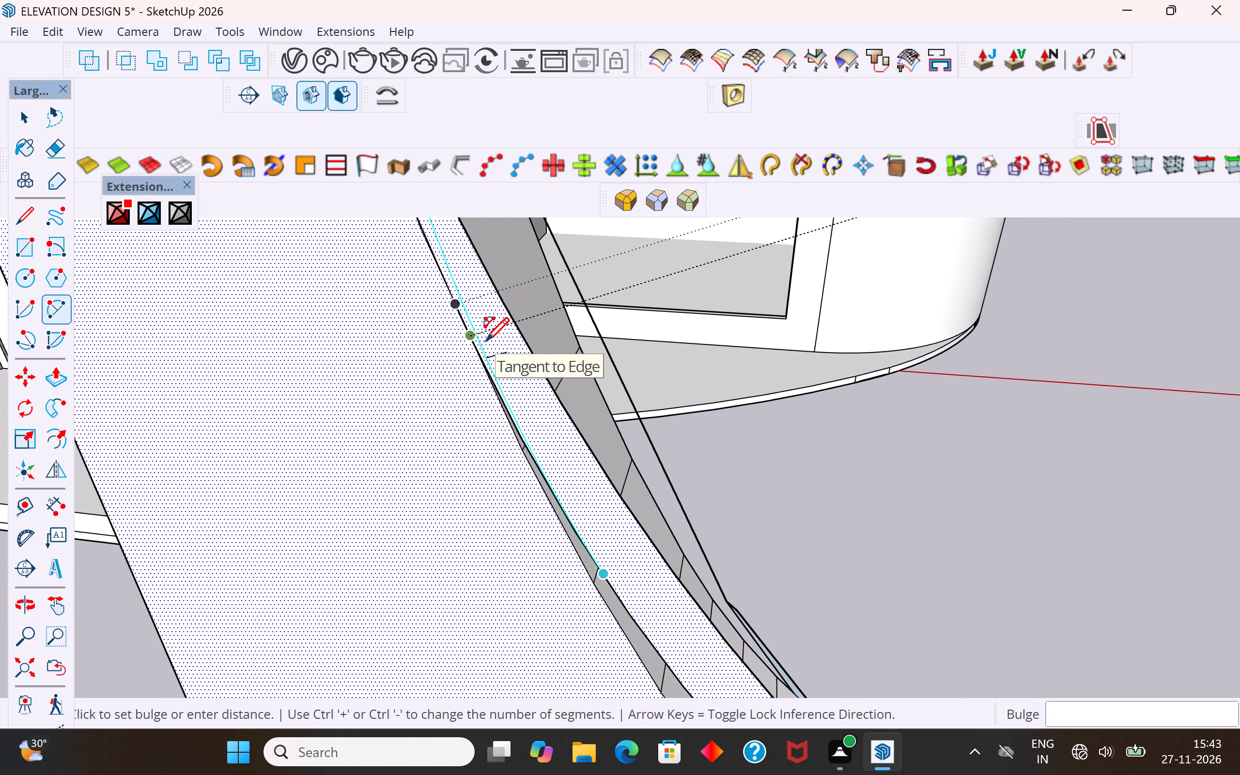
scroll(475, 318, up, 5)
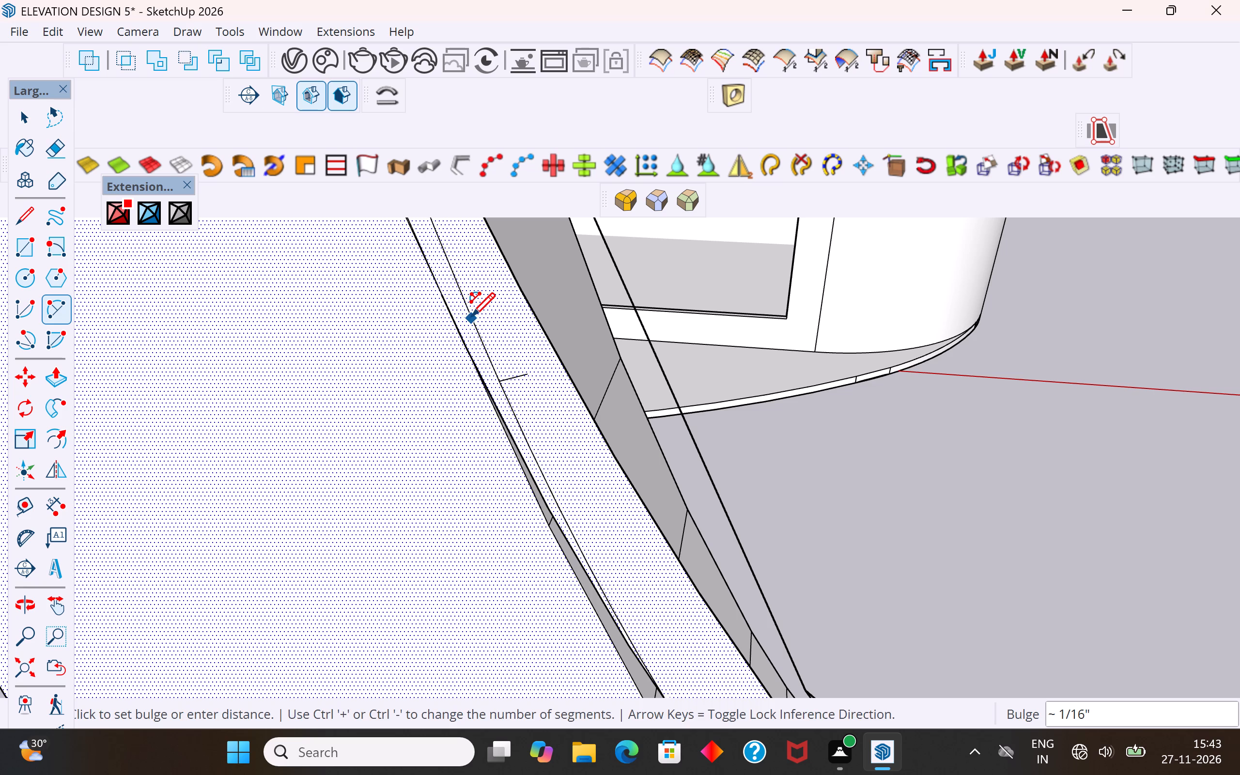
click(471, 319)
Delete the split-off front strip, its long outer boundary edge and the leftover curved edge over the scroll's side faces.
click(22, 112)
click(568, 445)
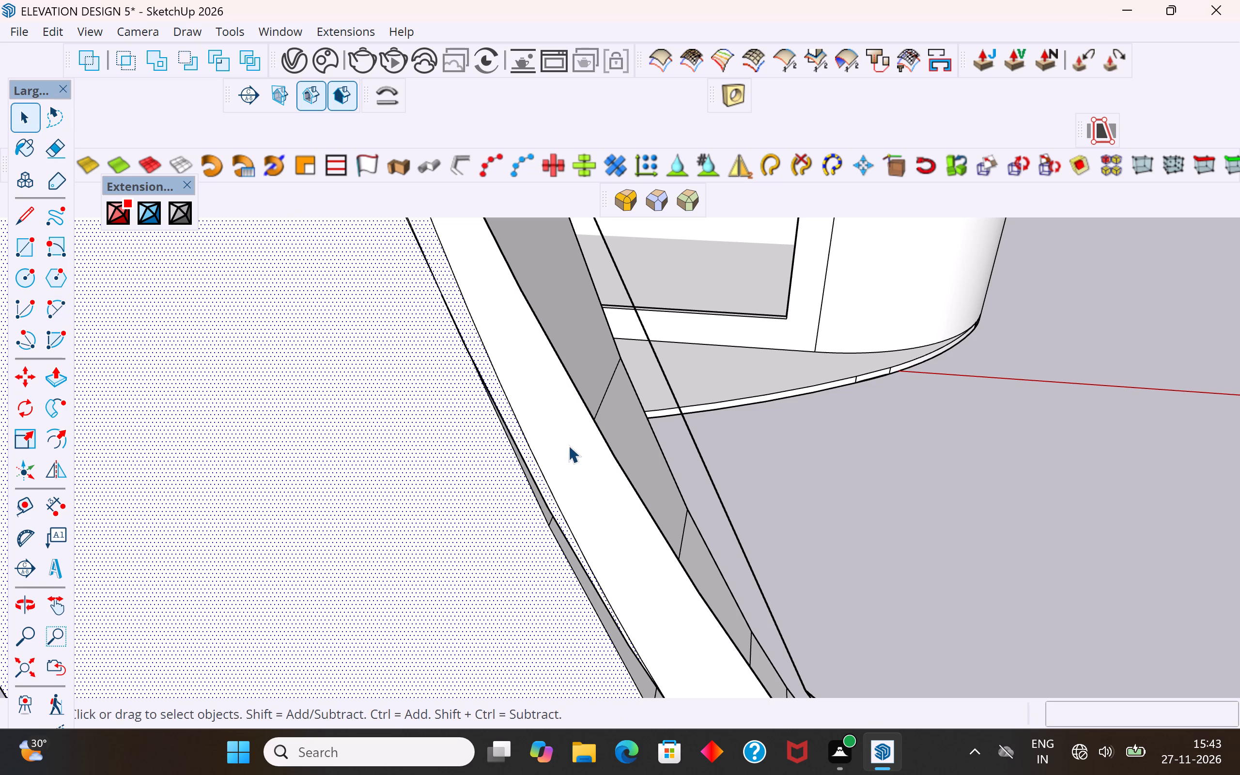
key(Delete)
click(617, 460)
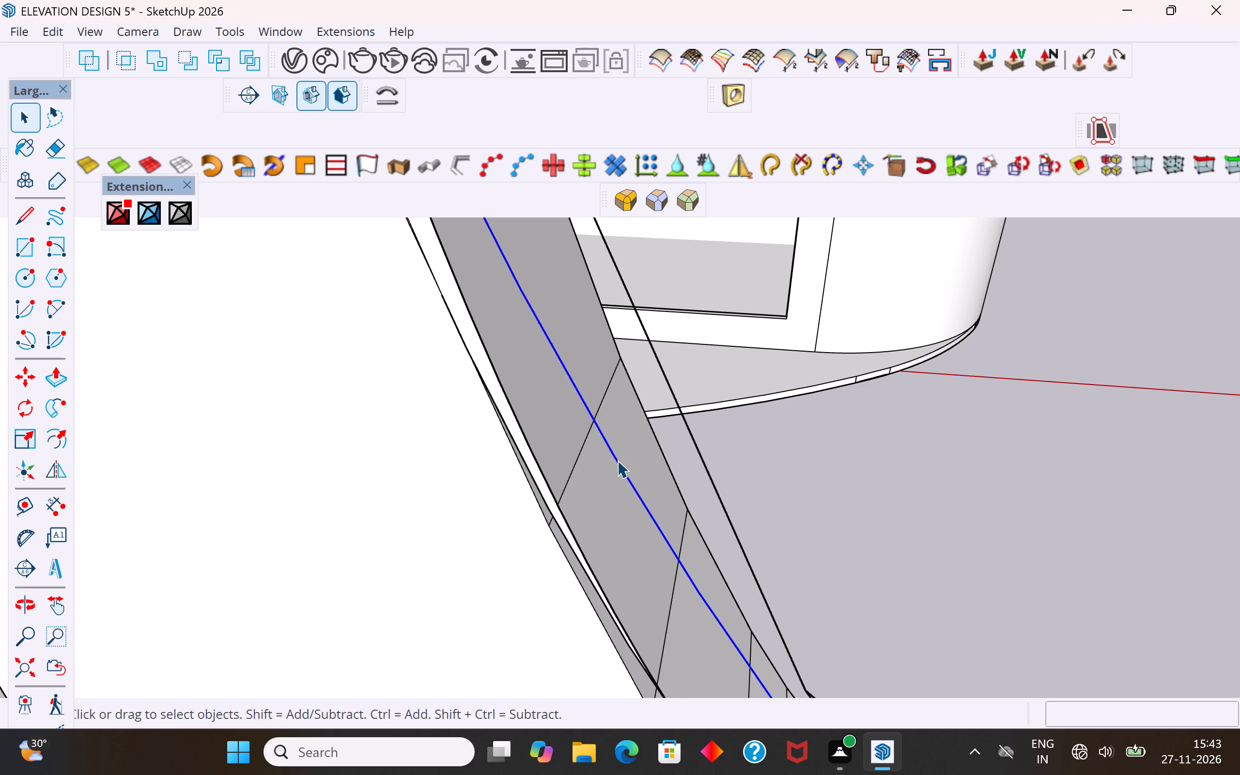
key(Delete)
scroll(529, 423, down, 4)
scroll(528, 465, down, 8)
scroll(528, 466, up, 1)
scroll(528, 466, down, 7)
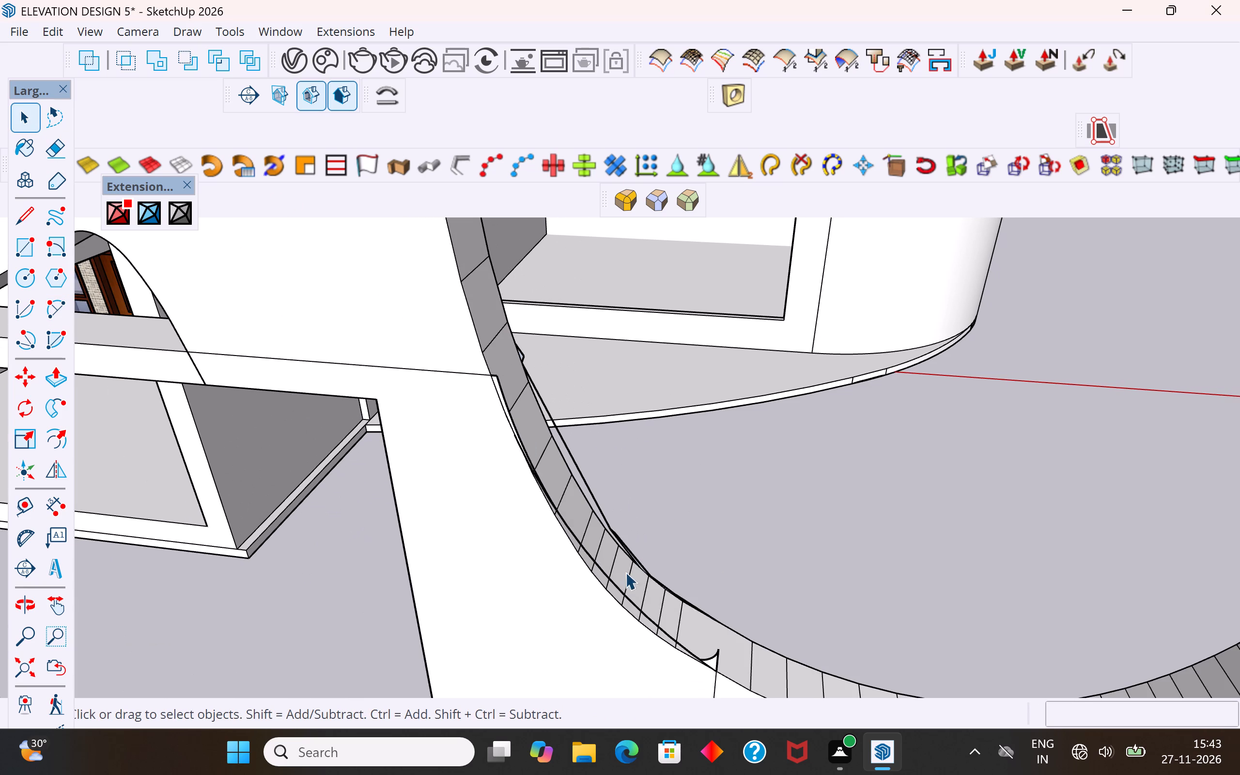
click(629, 598)
key(Delete)
Draw an arc with a bulge of about 1/16" from the front strip's upper corner down along the scroll curve.
middle_drag(706, 666, 727, 595)
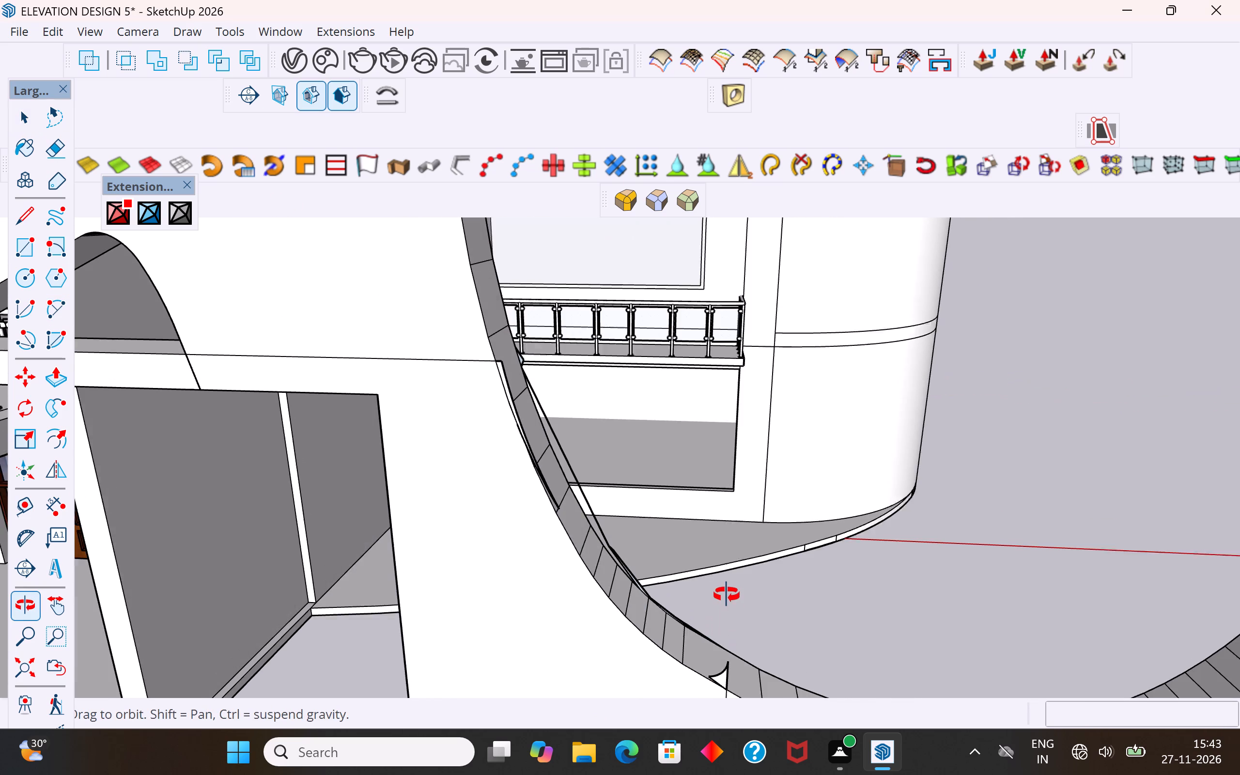
middle_drag(727, 595, 725, 595)
scroll(518, 414, up, 3)
scroll(561, 530, up, 6)
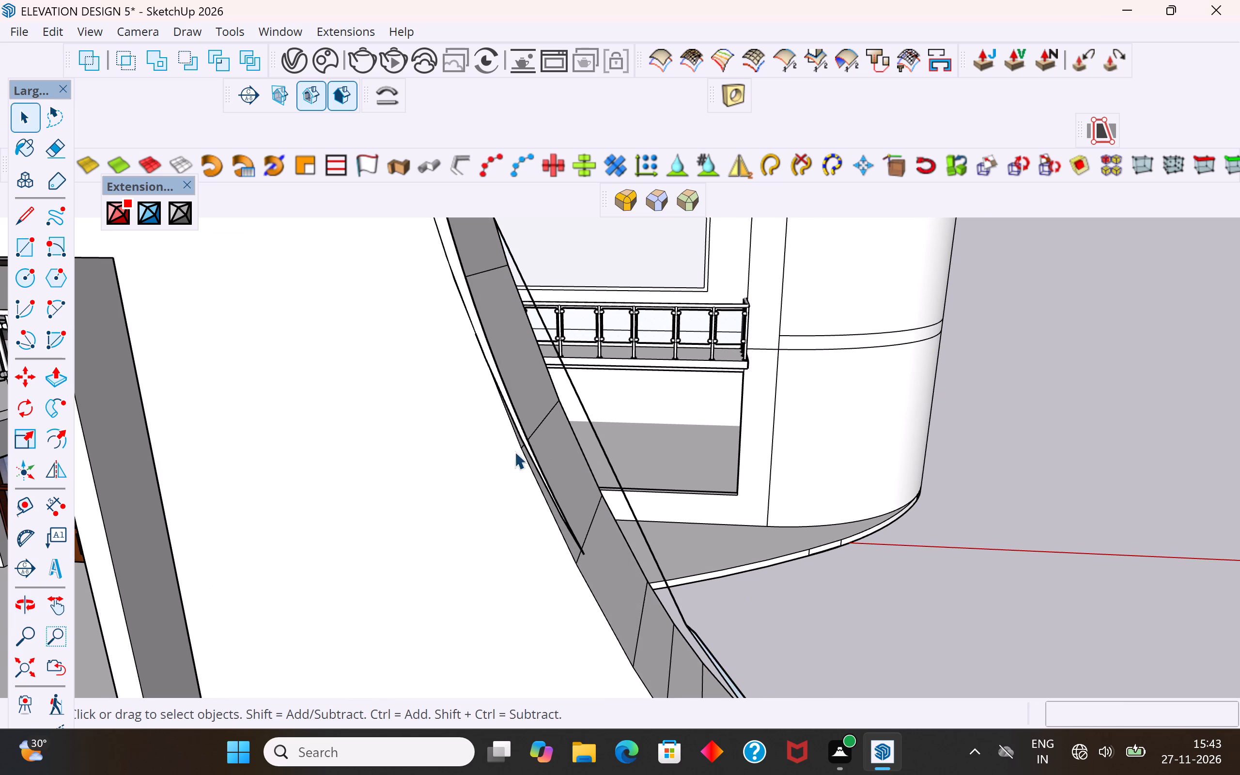
scroll(496, 574, down, 3)
middle_drag(503, 575, 568, 520)
scroll(465, 319, up, 4)
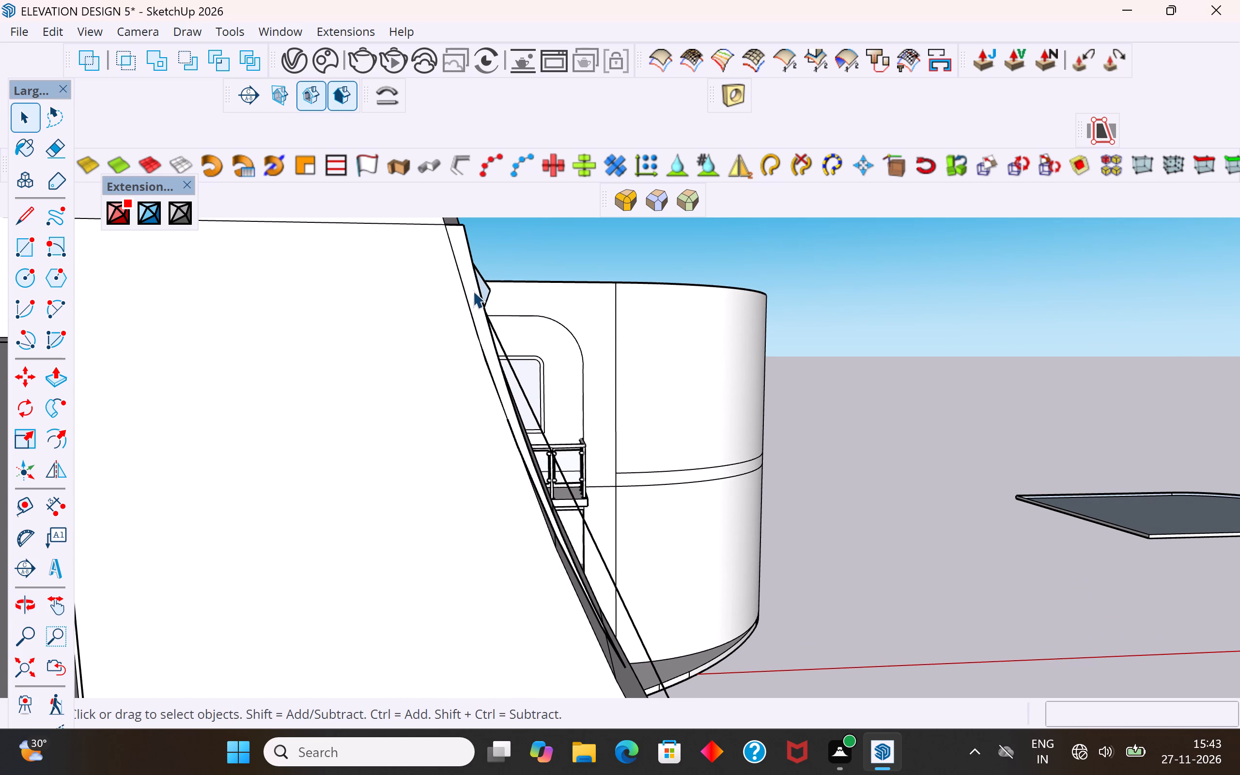
click(473, 291)
click(59, 308)
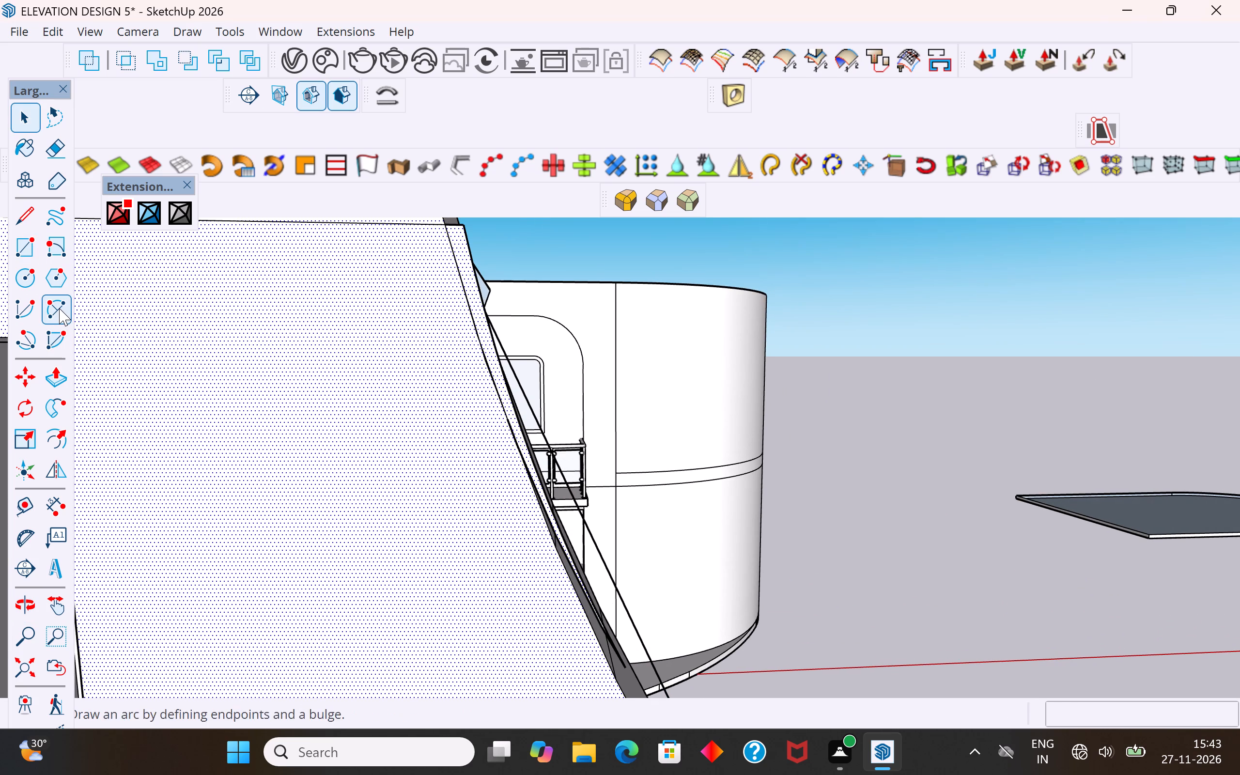
click(445, 229)
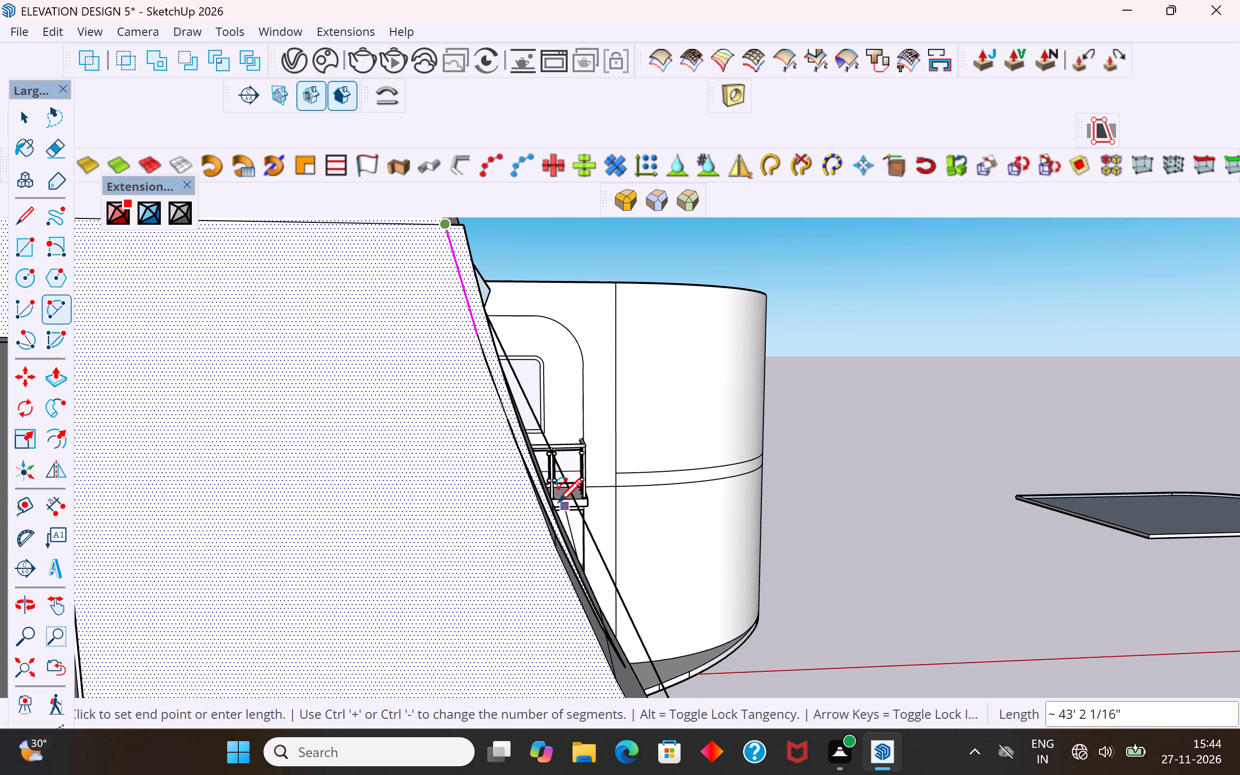
scroll(535, 482, down, 4)
scroll(569, 609, up, 3)
click(610, 613)
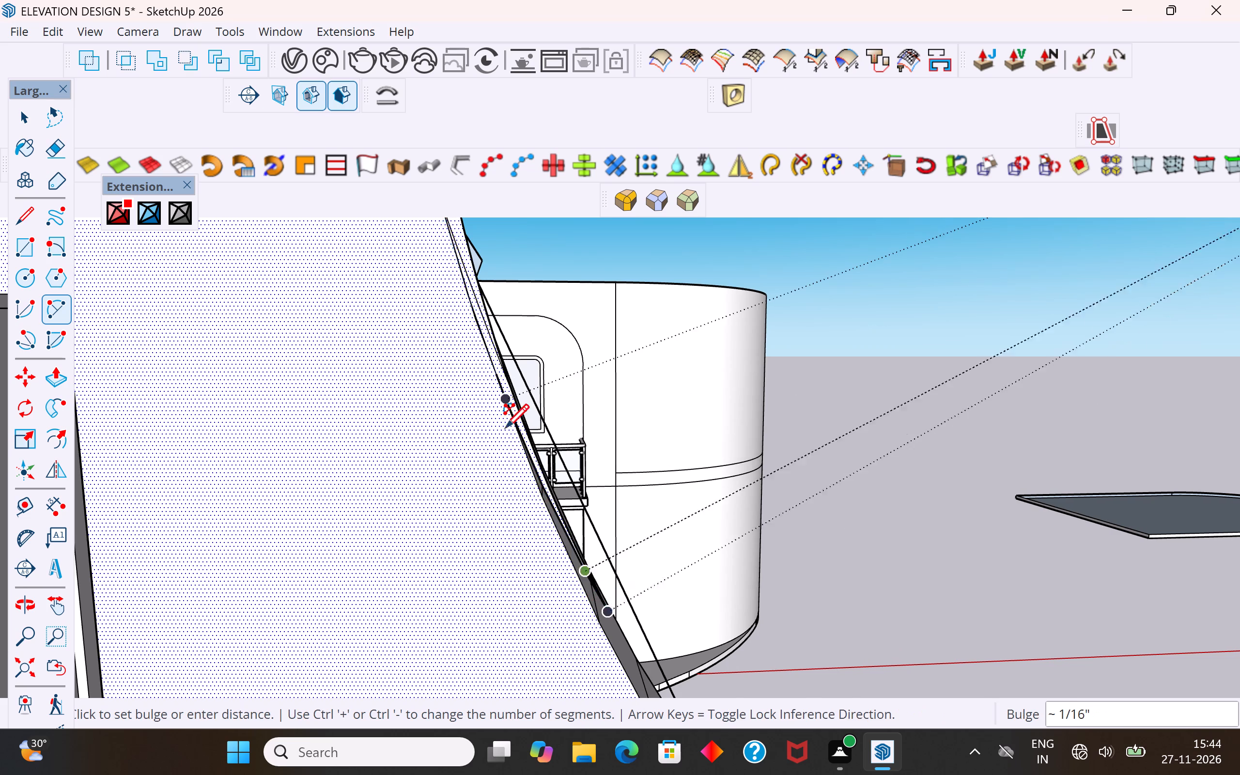
middle_click(496, 354)
middle_drag(486, 402, 579, 478)
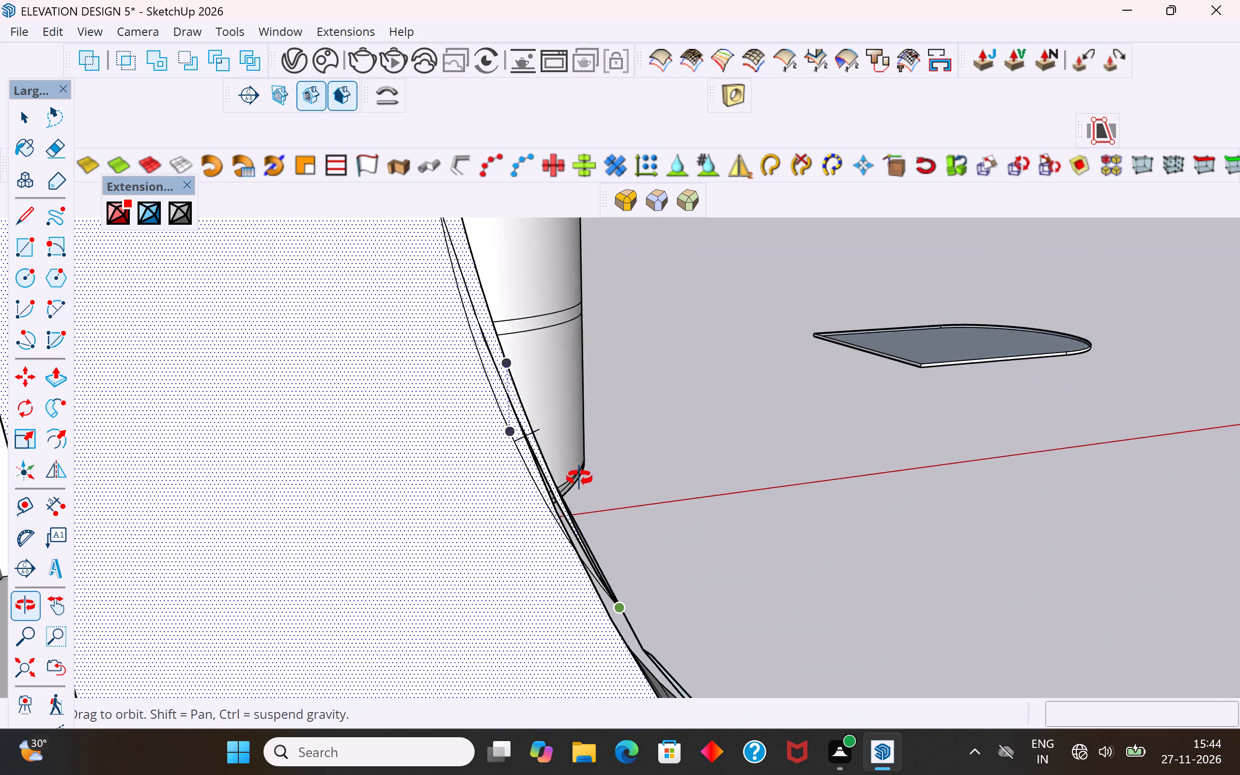
middle_drag(579, 478, 581, 480)
scroll(582, 480, up, 1)
scroll(512, 531, down, 5)
scroll(517, 530, up, 5)
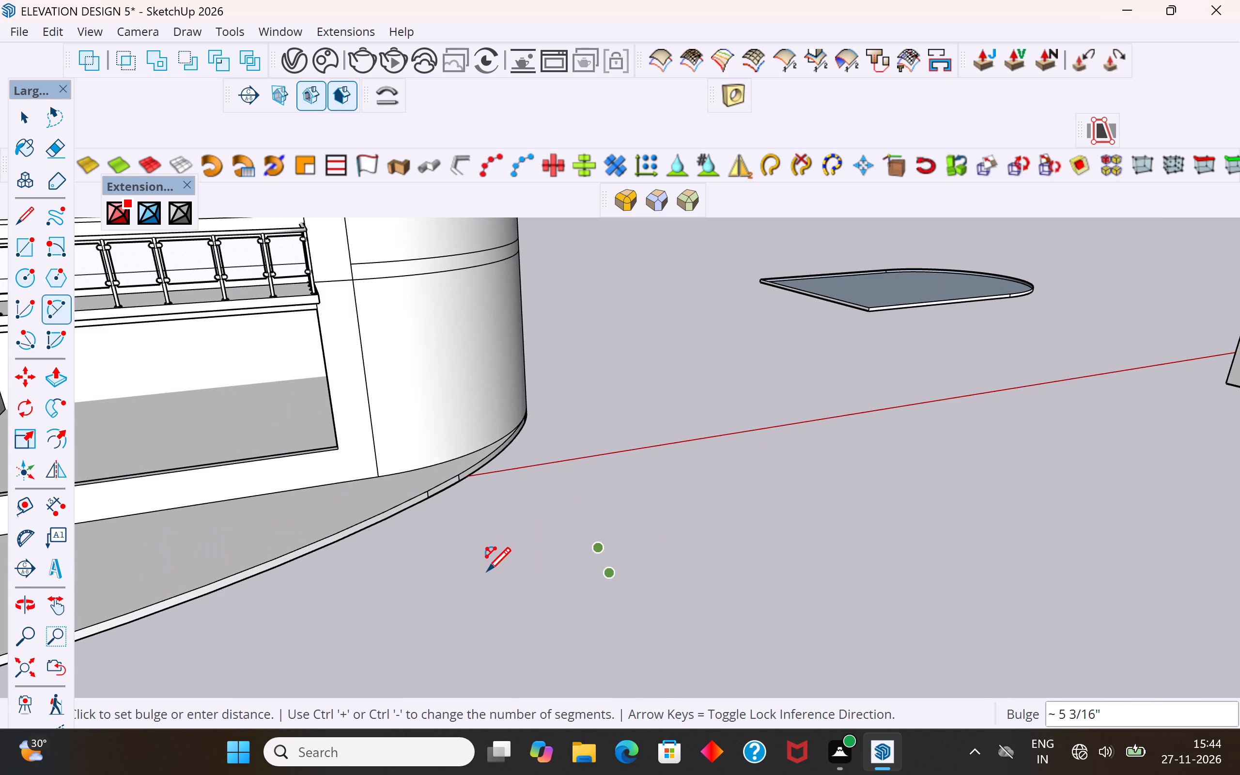
scroll(487, 573, down, 5)
scroll(473, 597, up, 16)
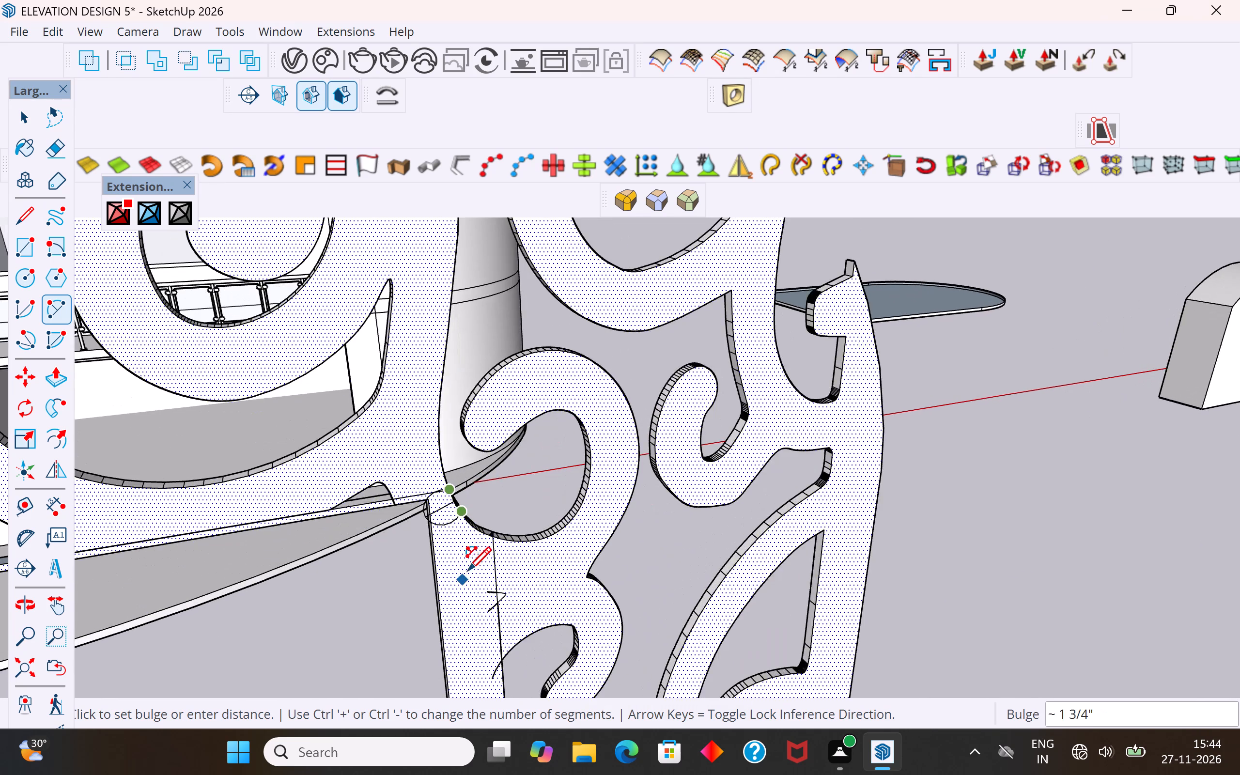
scroll(463, 548, up, 18)
scroll(445, 402, up, 6)
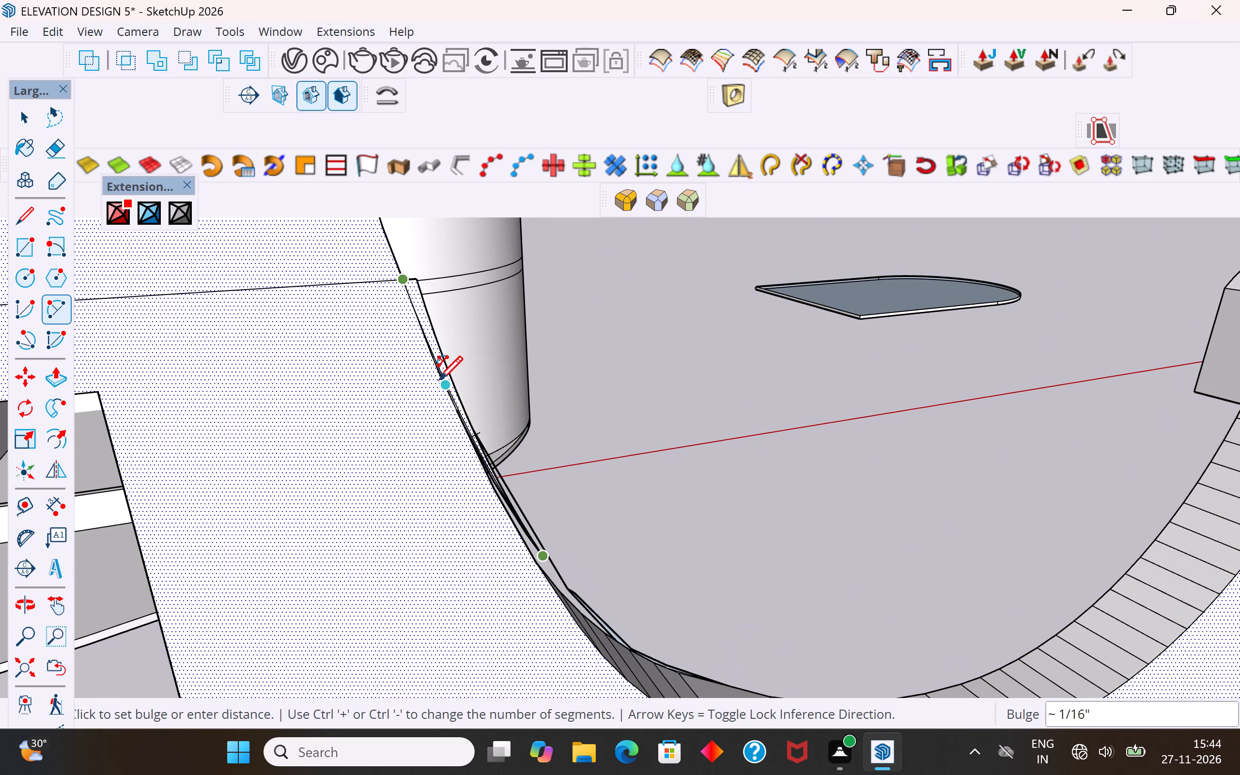
click(439, 379)
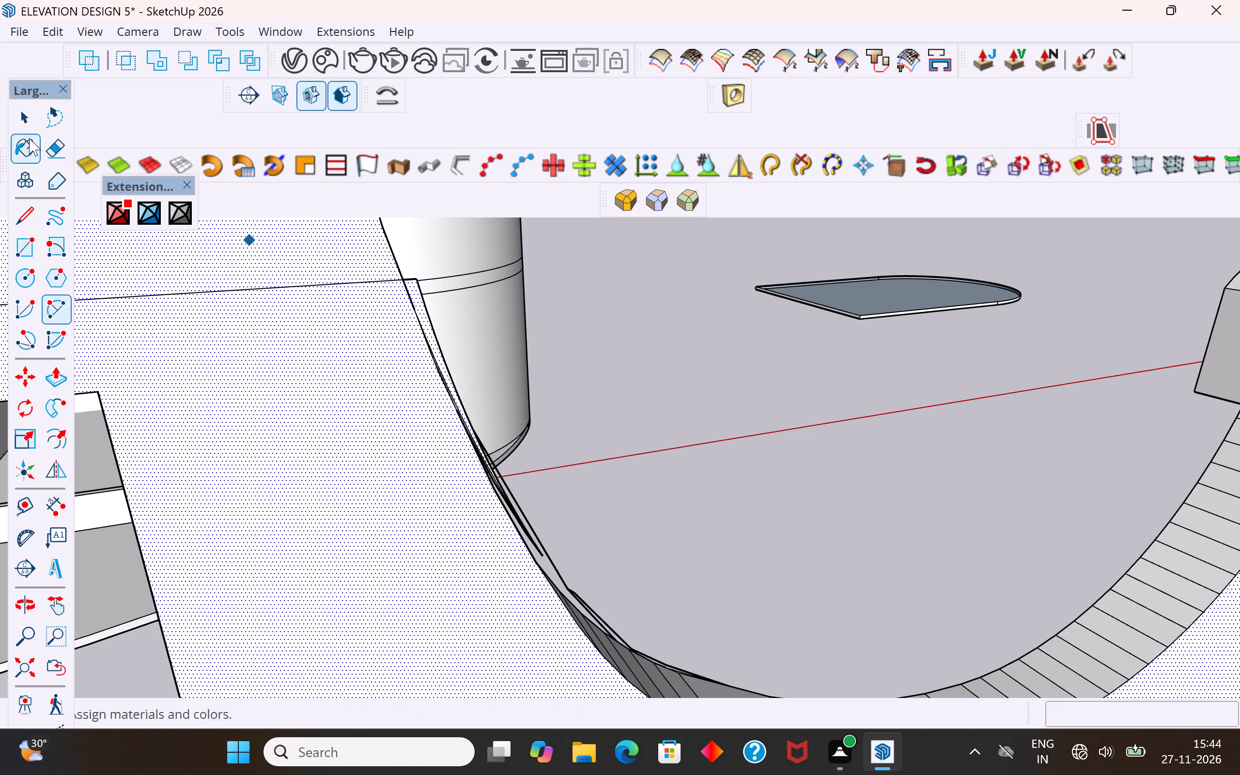
click(15, 112)
click(619, 439)
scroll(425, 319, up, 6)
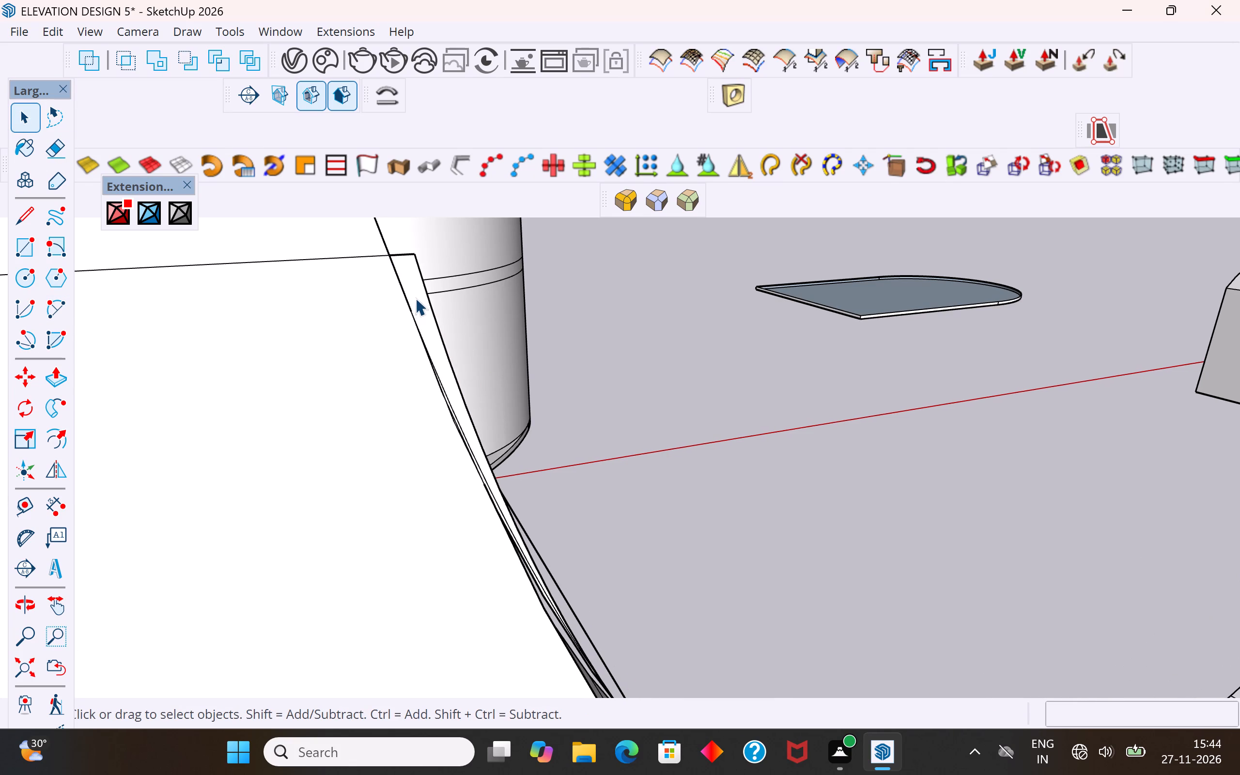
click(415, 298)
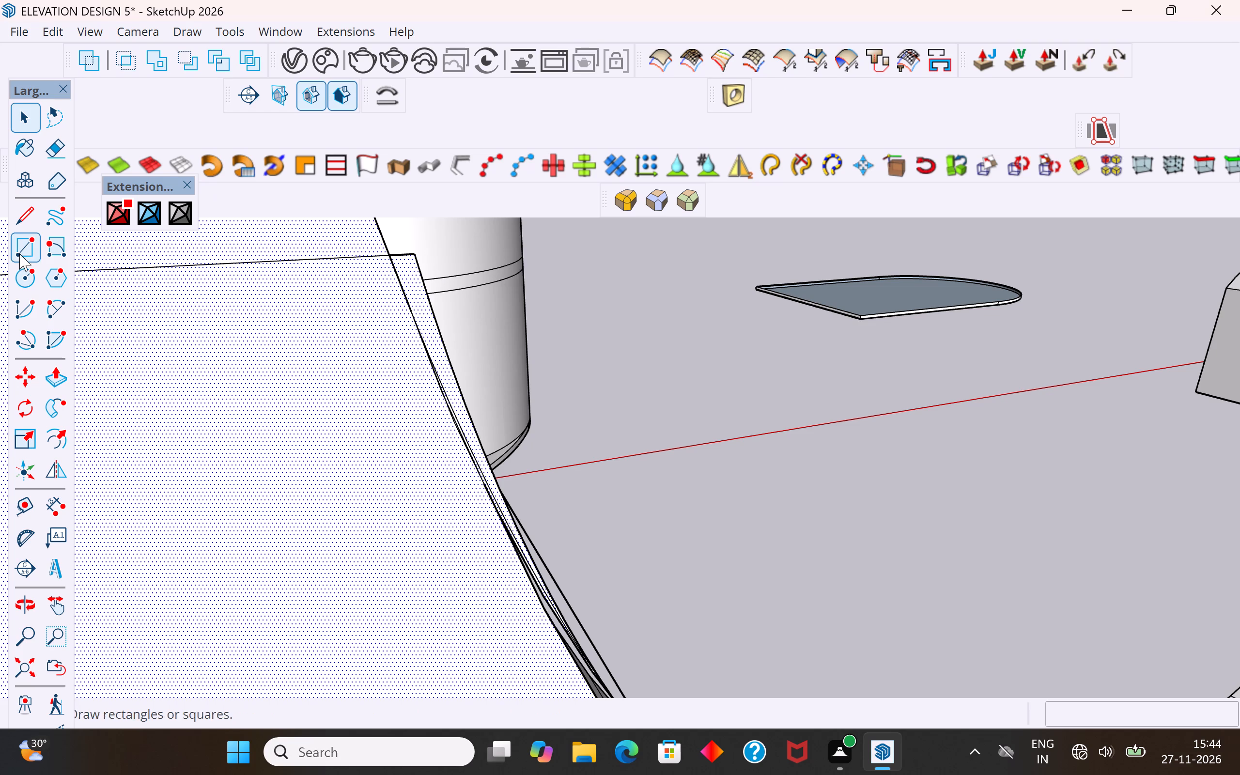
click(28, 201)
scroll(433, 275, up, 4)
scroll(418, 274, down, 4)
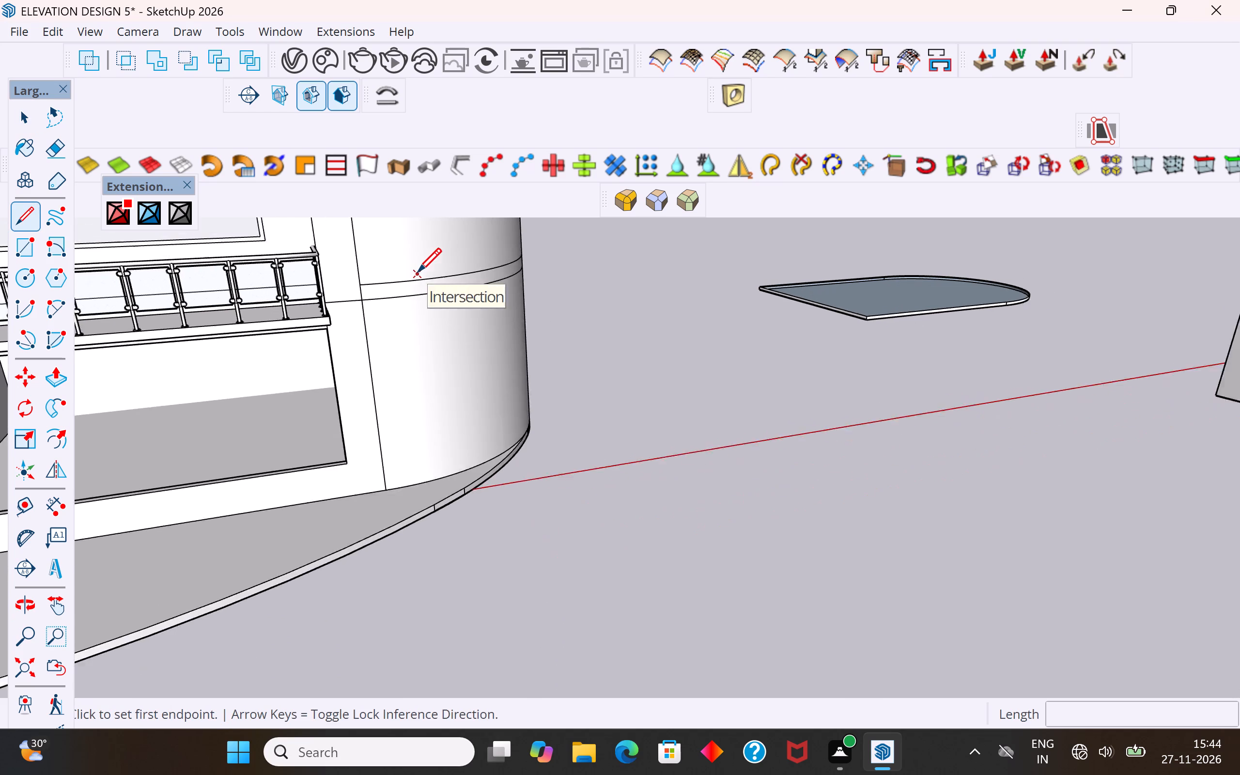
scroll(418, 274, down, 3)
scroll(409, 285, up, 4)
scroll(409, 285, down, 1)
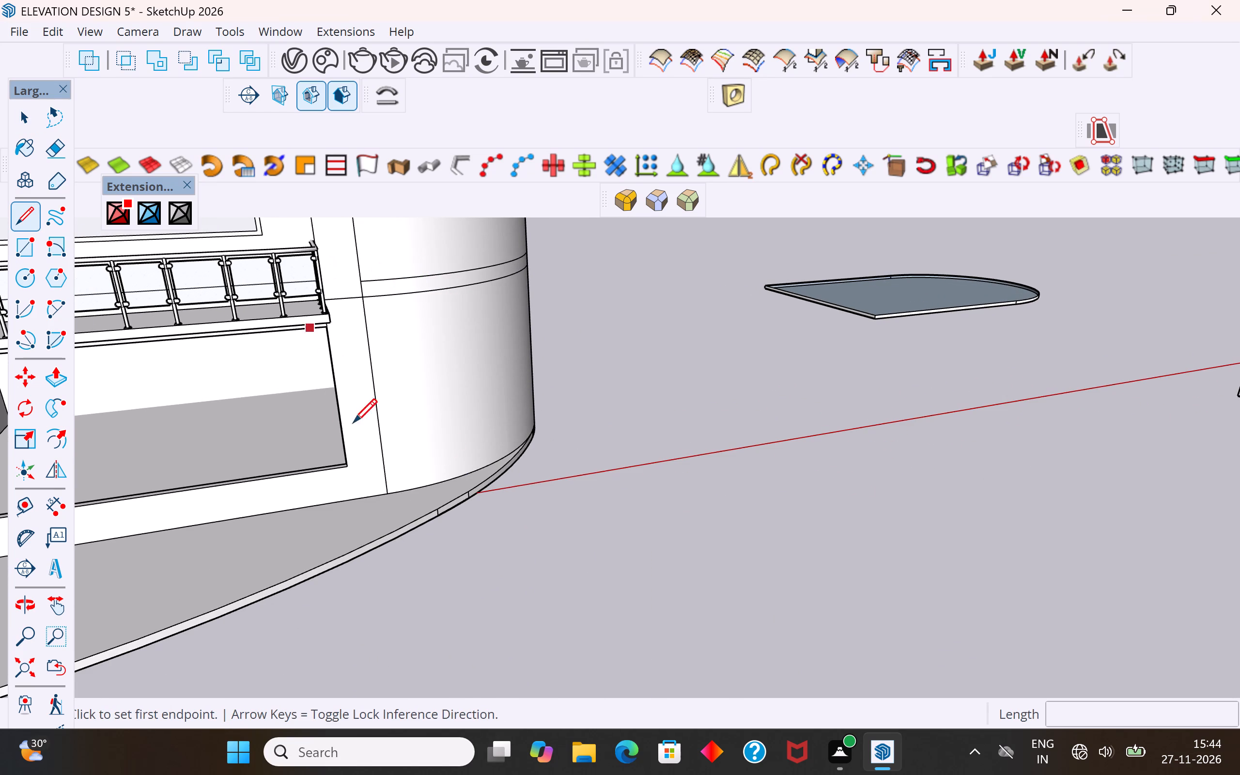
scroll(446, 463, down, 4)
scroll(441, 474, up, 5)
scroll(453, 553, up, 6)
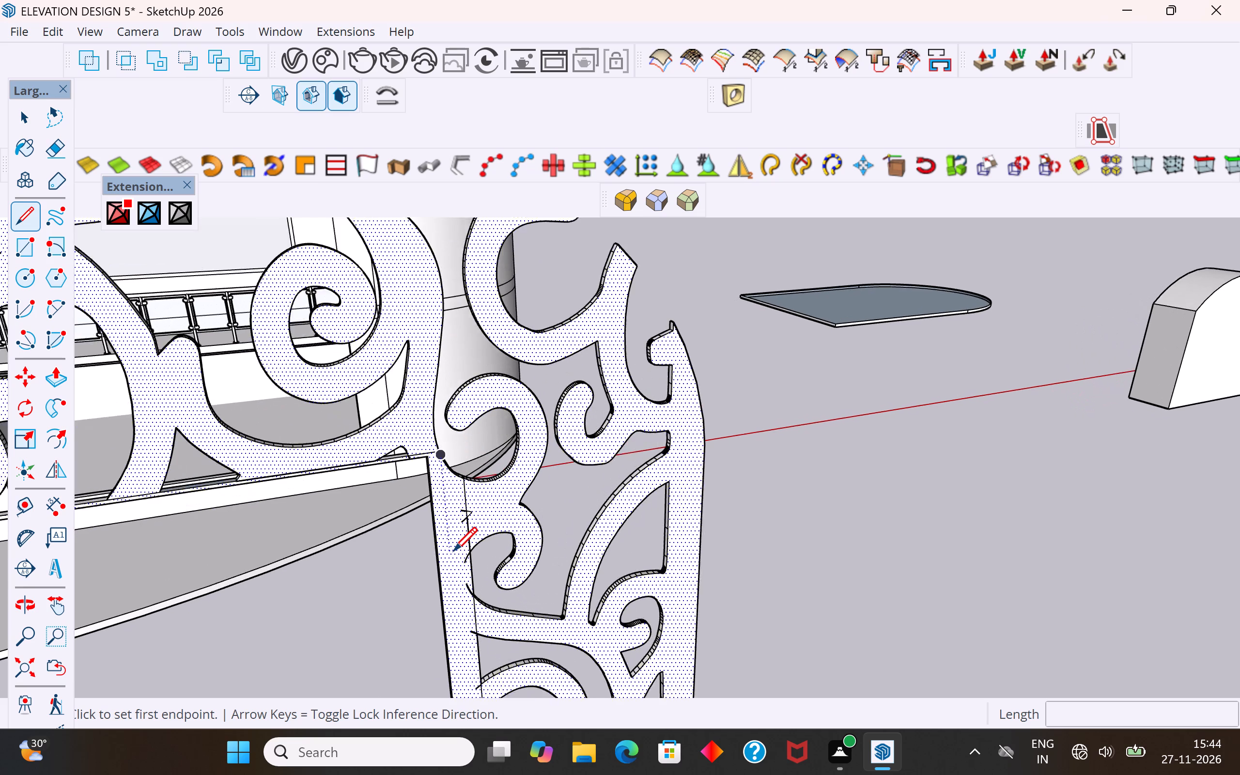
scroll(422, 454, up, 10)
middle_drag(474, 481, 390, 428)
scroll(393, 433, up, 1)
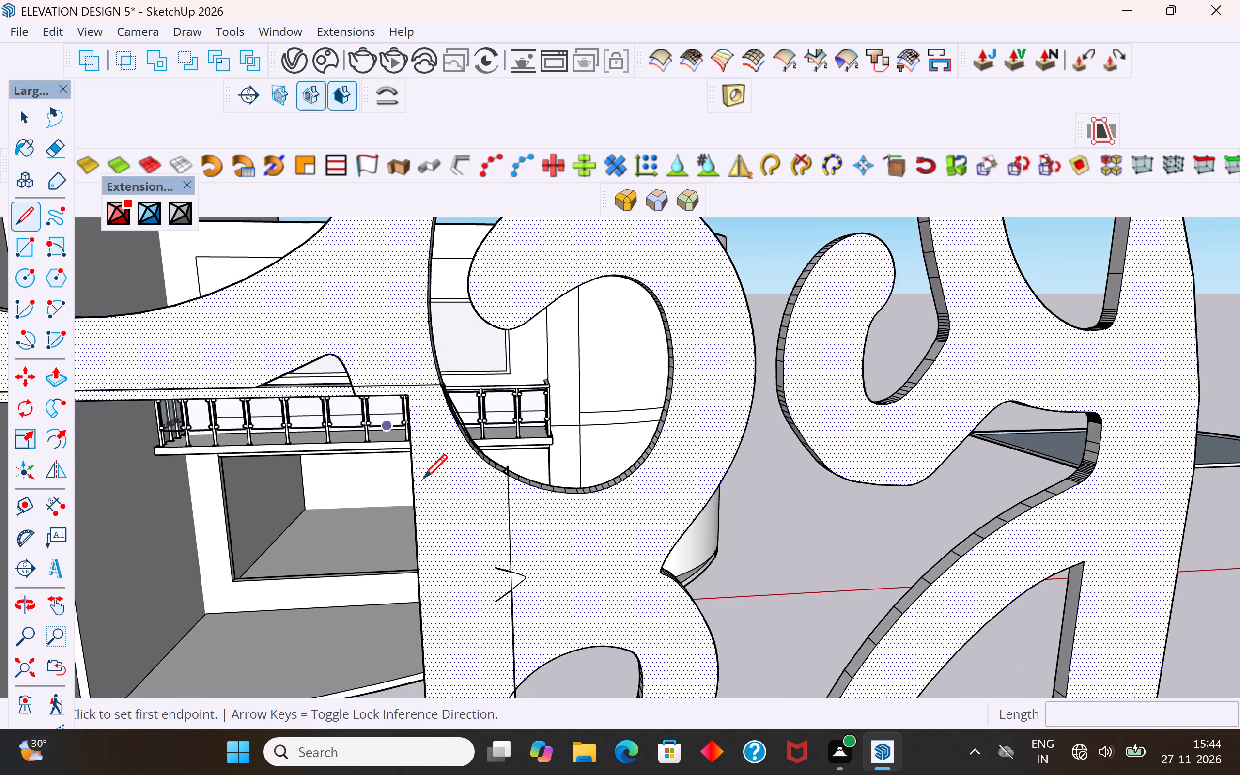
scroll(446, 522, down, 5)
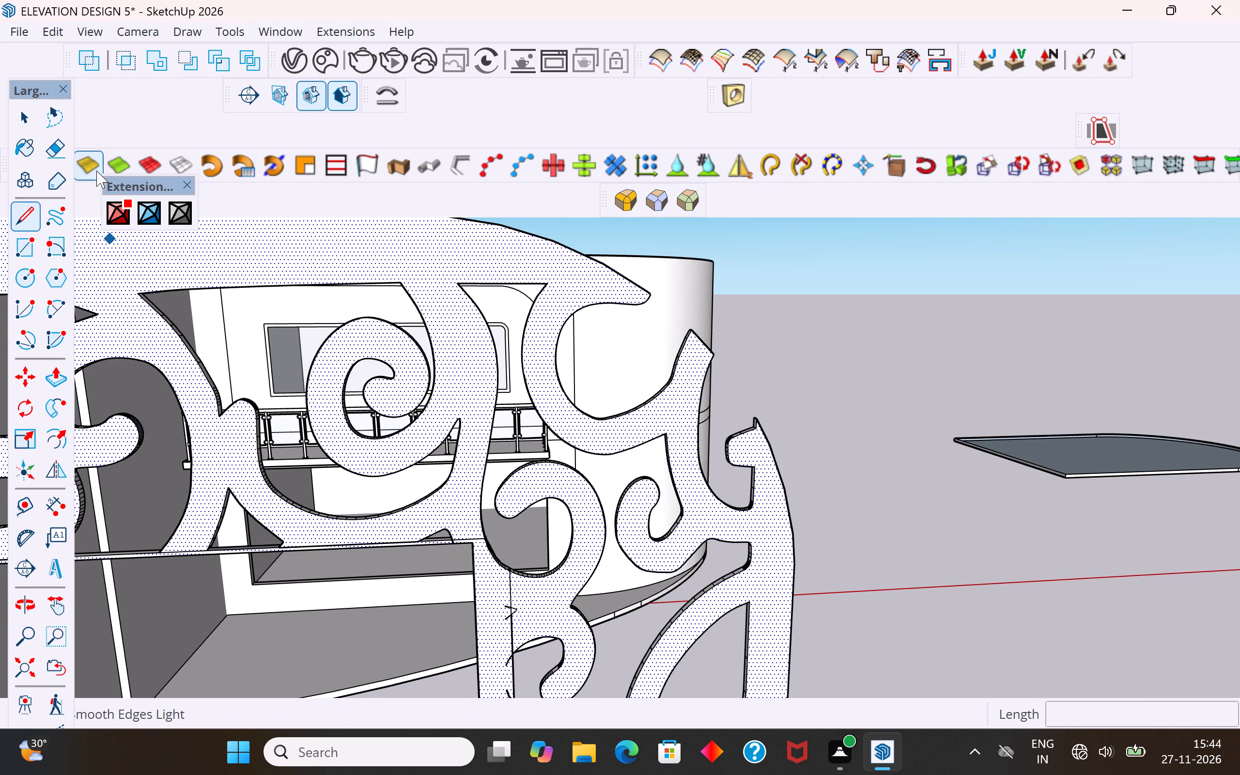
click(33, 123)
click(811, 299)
Delete the vertical divider line segments running below and through the small arrow-shaped mark under the rounded scroll cut-out.
scroll(538, 606, up, 4)
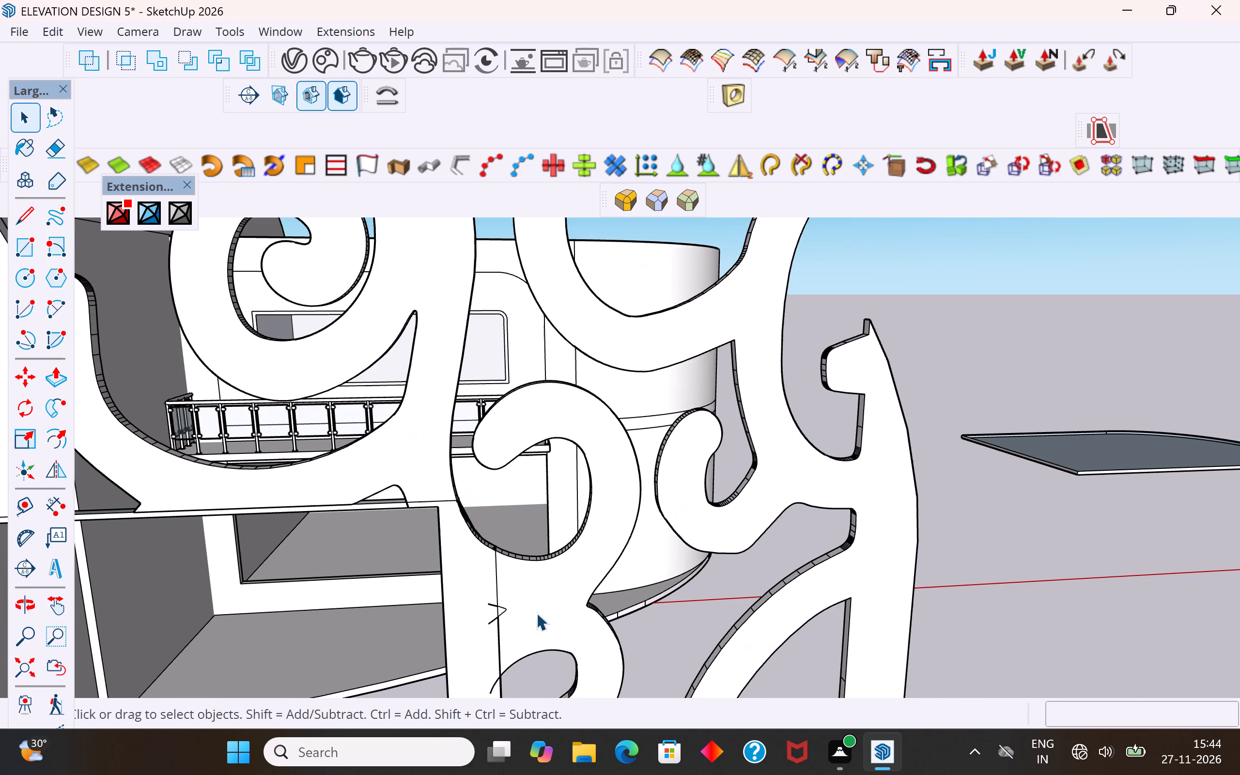
scroll(491, 629, up, 5)
click(503, 634)
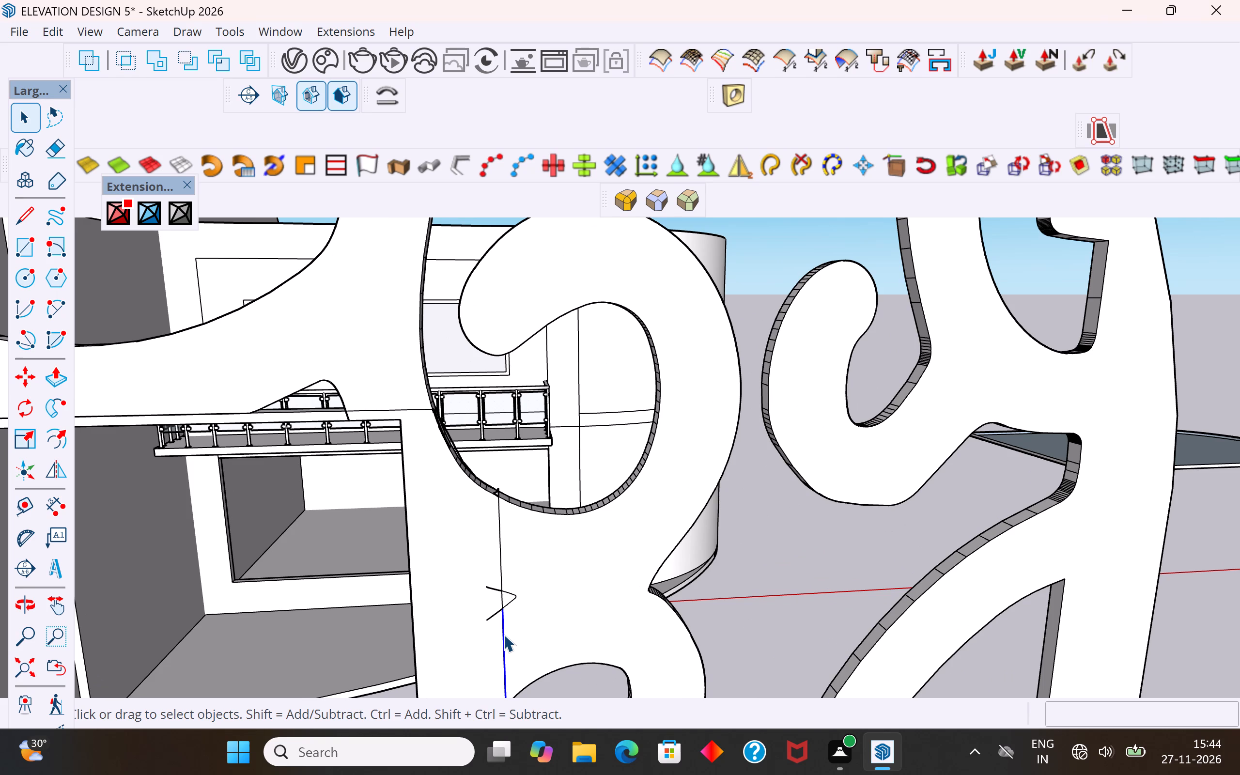
key(Delete)
click(503, 604)
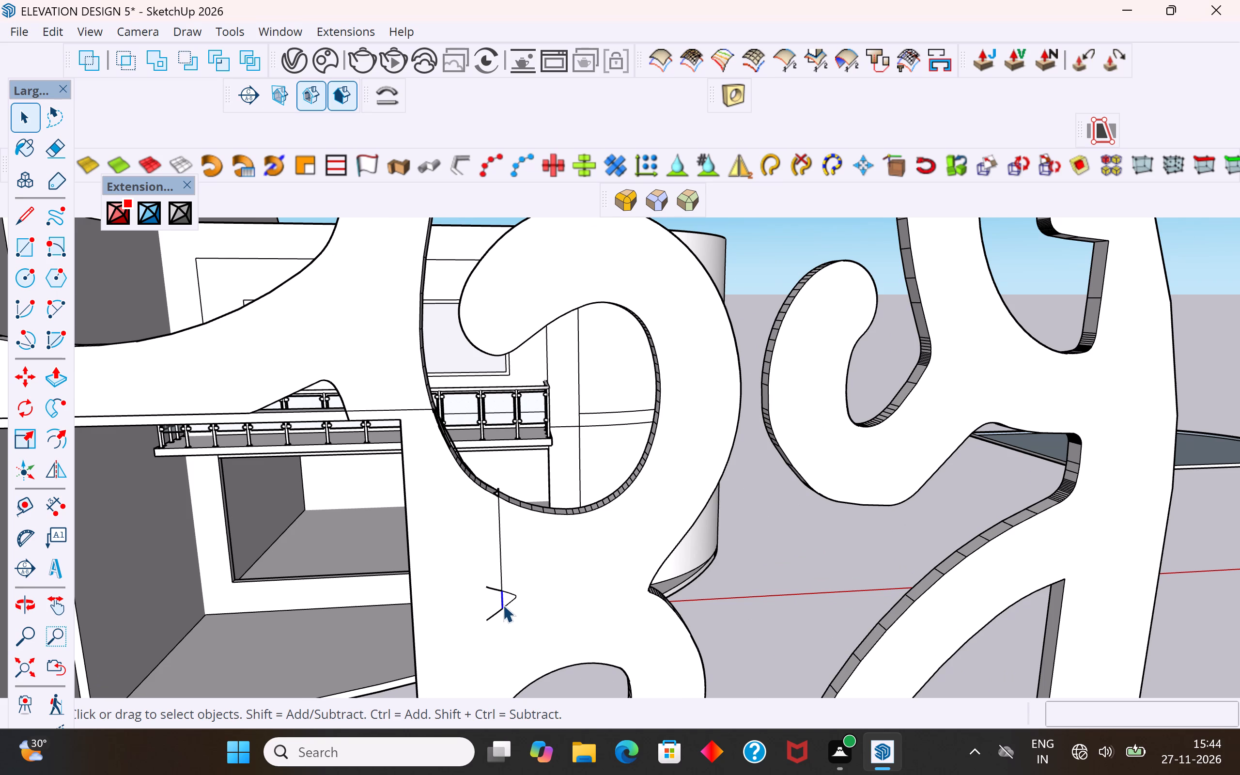
key(Delete)
click(511, 594)
key(Delete)
click(506, 604)
click(794, 571)
Erase the remaining vertical line and the small arrow-shaped mark on the face below the rounded scroll cut-out.
scroll(493, 605, up, 5)
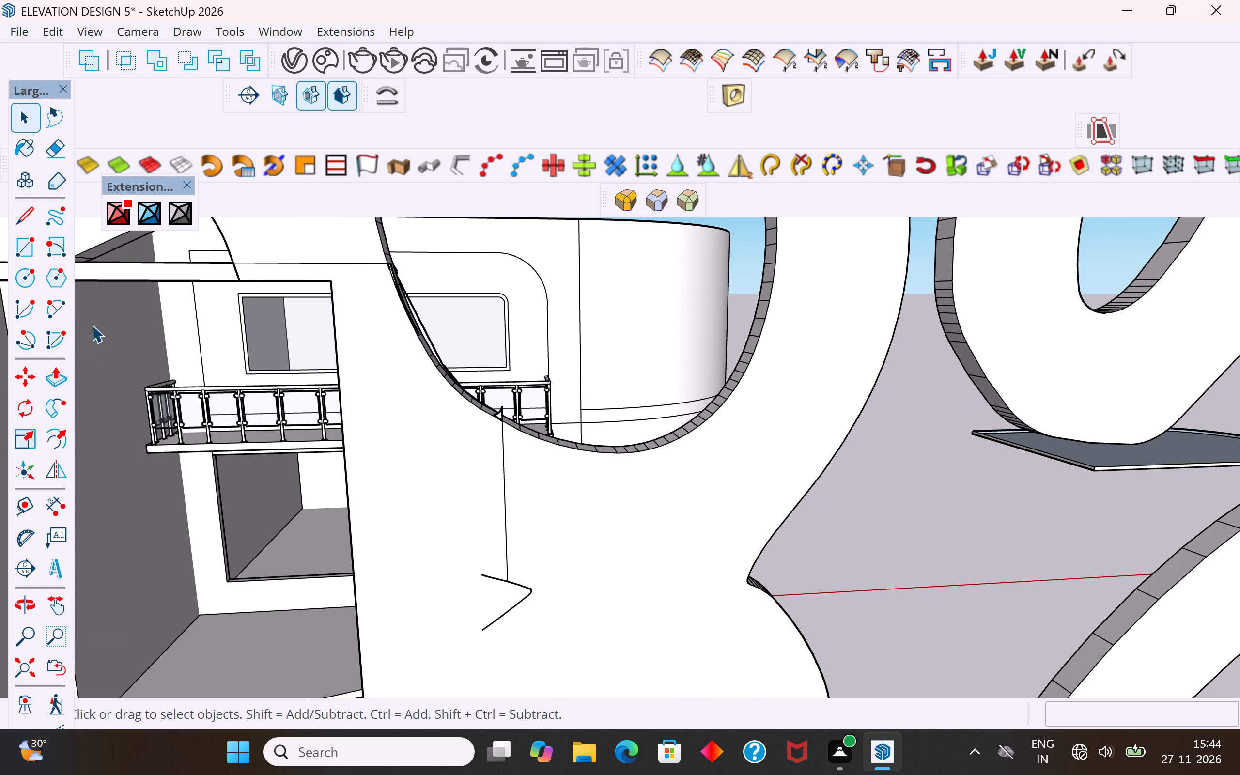
click(54, 155)
drag(494, 470, 494, 639)
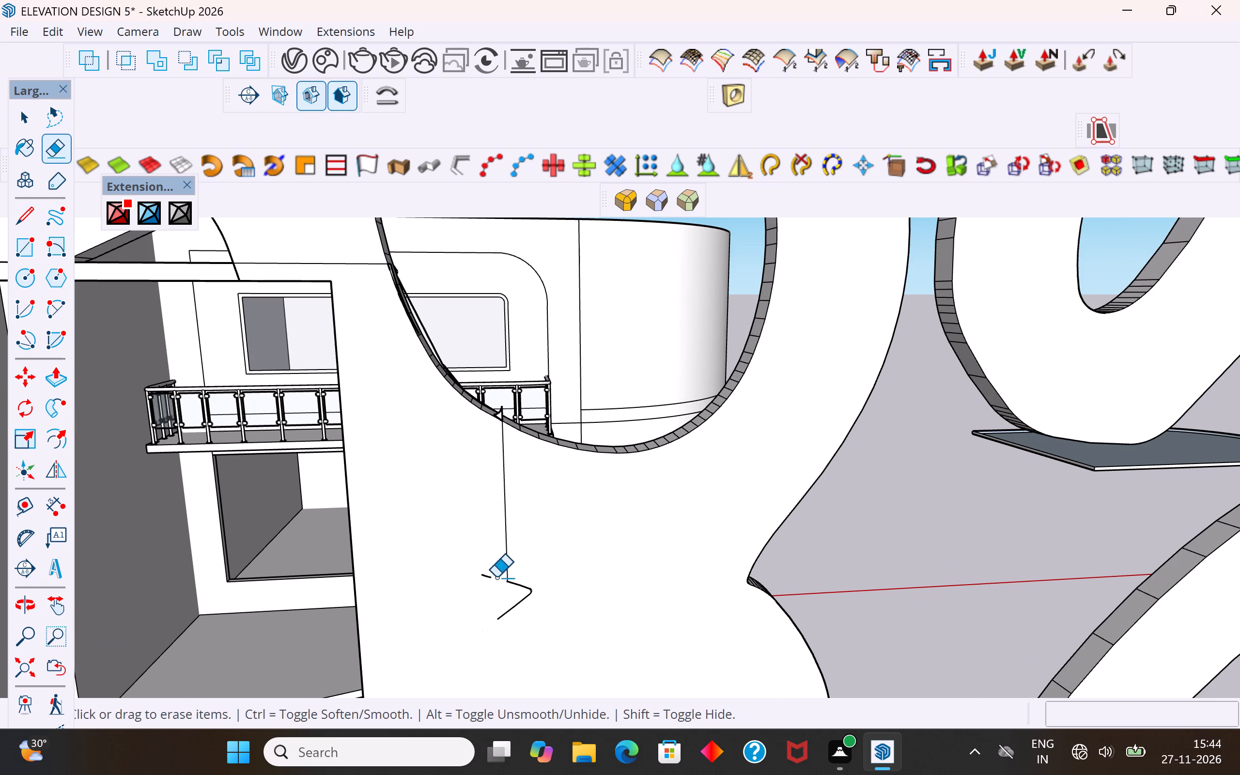
drag(498, 572, 514, 632)
drag(508, 583, 522, 656)
drag(513, 569, 520, 625)
drag(526, 565, 531, 614)
drag(518, 573, 525, 604)
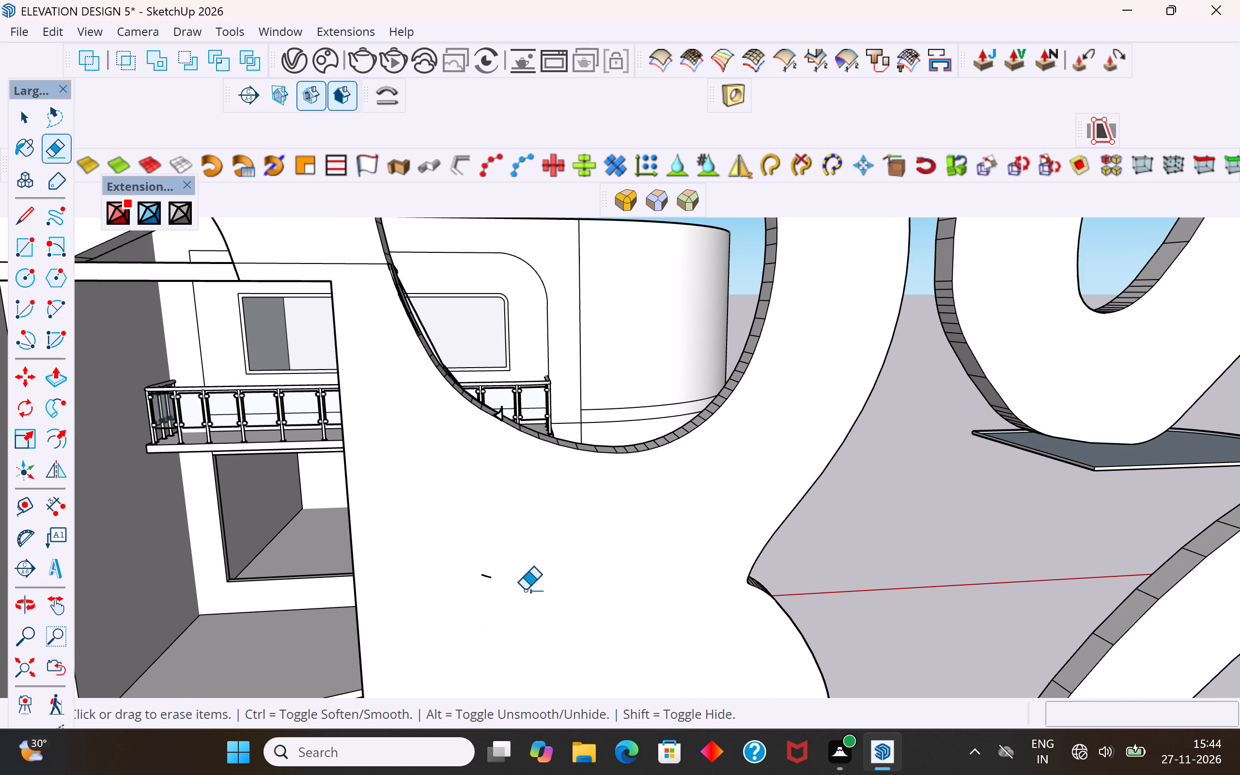
click(525, 590)
click(532, 589)
click(487, 573)
click(486, 574)
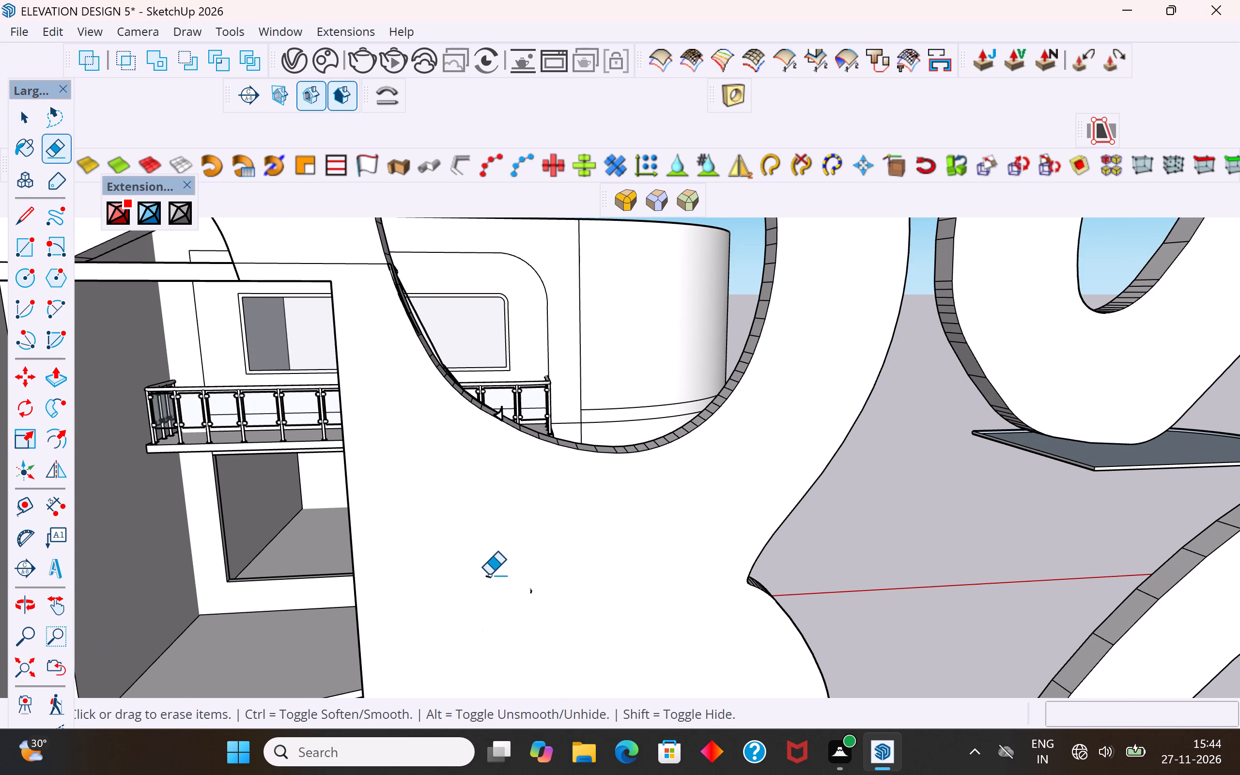
click(488, 575)
click(530, 591)
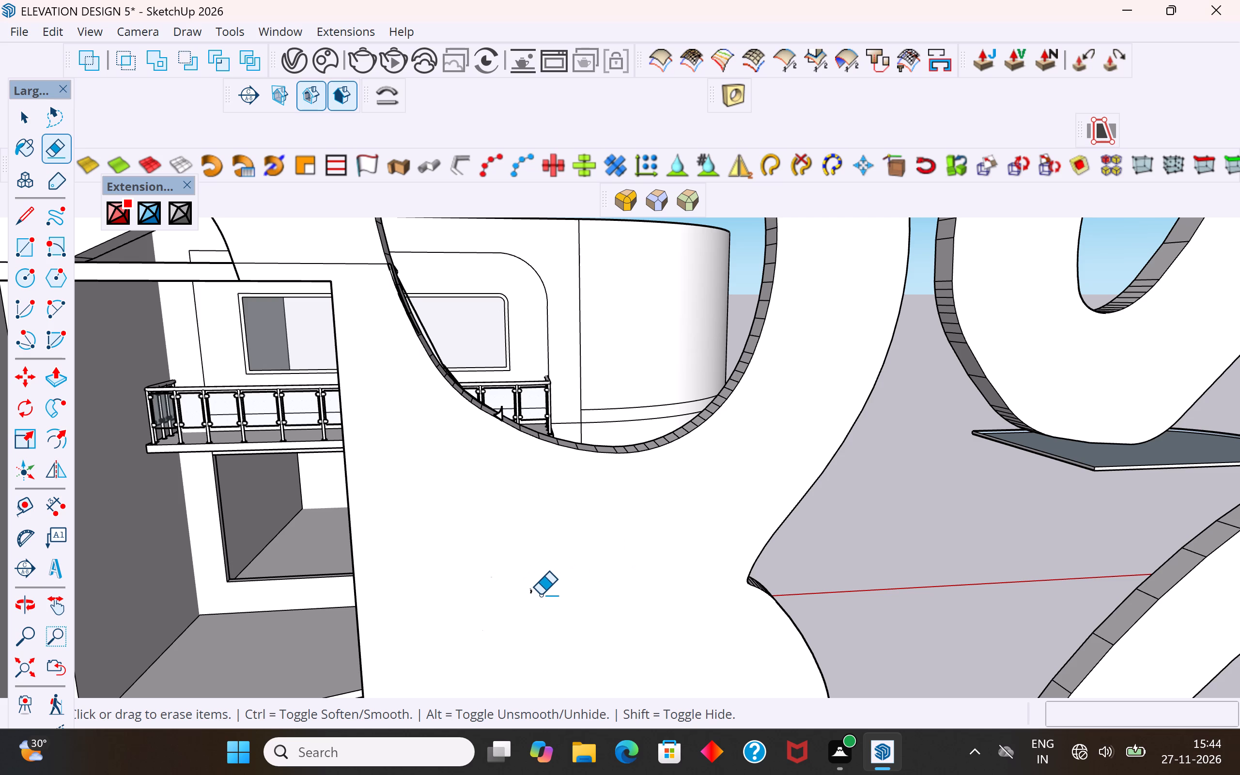
click(529, 590)
click(529, 590)
click(530, 587)
drag(530, 591, 557, 541)
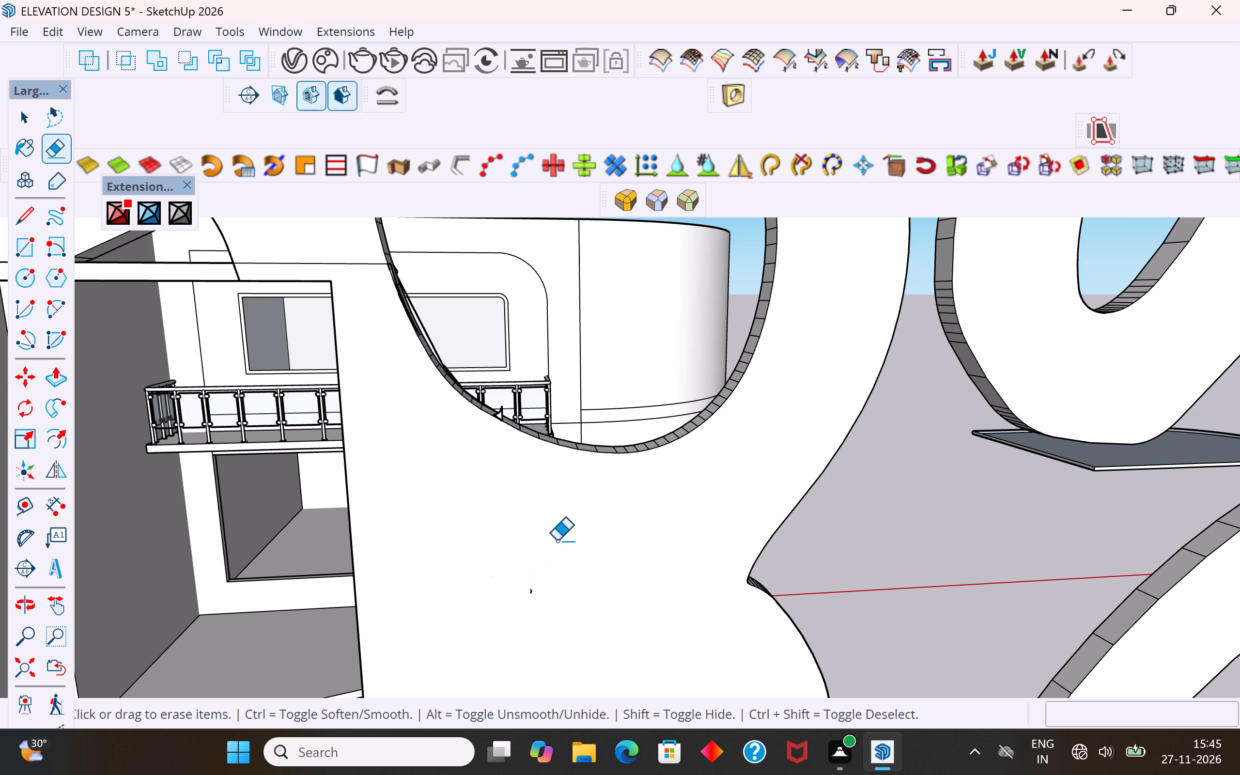
drag(557, 541, 558, 539)
Erase the stray curve tails crossing onto the upright at the hook-shaped cut-out and the curve just beneath it.
scroll(518, 611, down, 20)
scroll(518, 611, down, 1)
scroll(514, 660, up, 4)
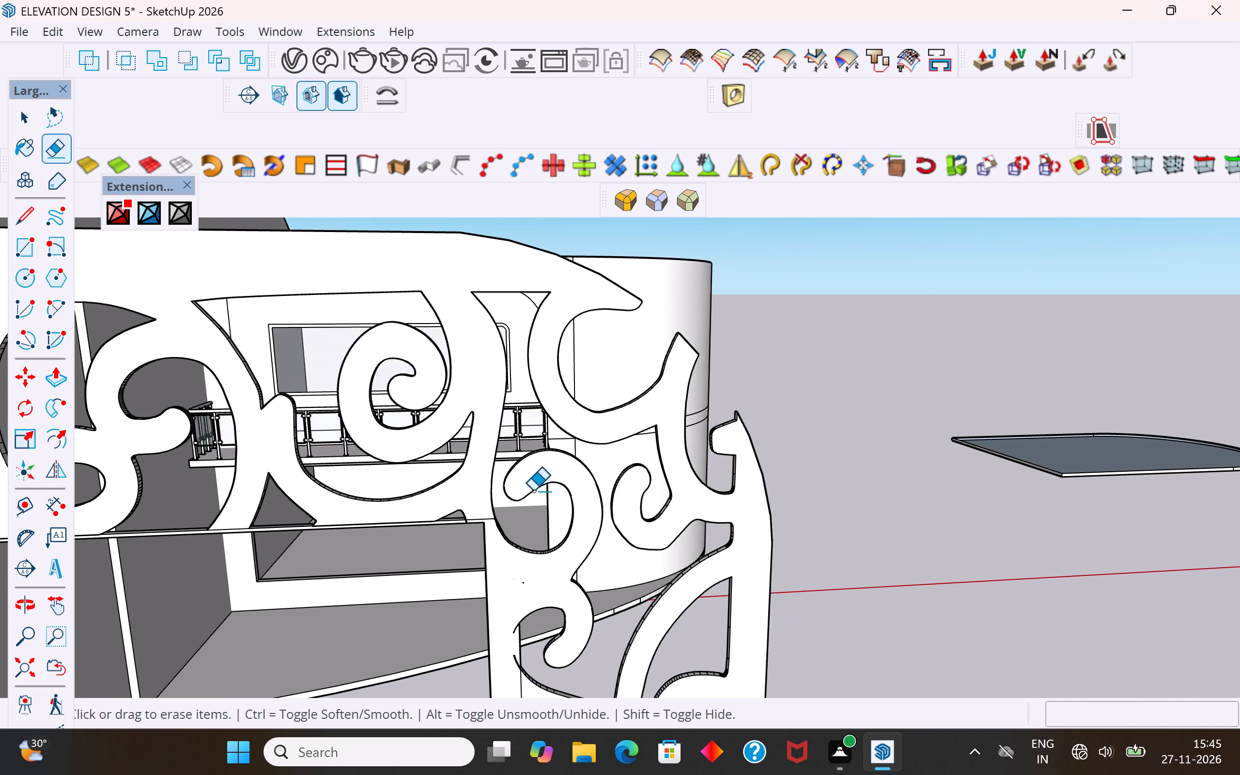
scroll(535, 483, down, 4)
scroll(514, 690, up, 13)
drag(530, 589, 527, 540)
drag(513, 424, 515, 482)
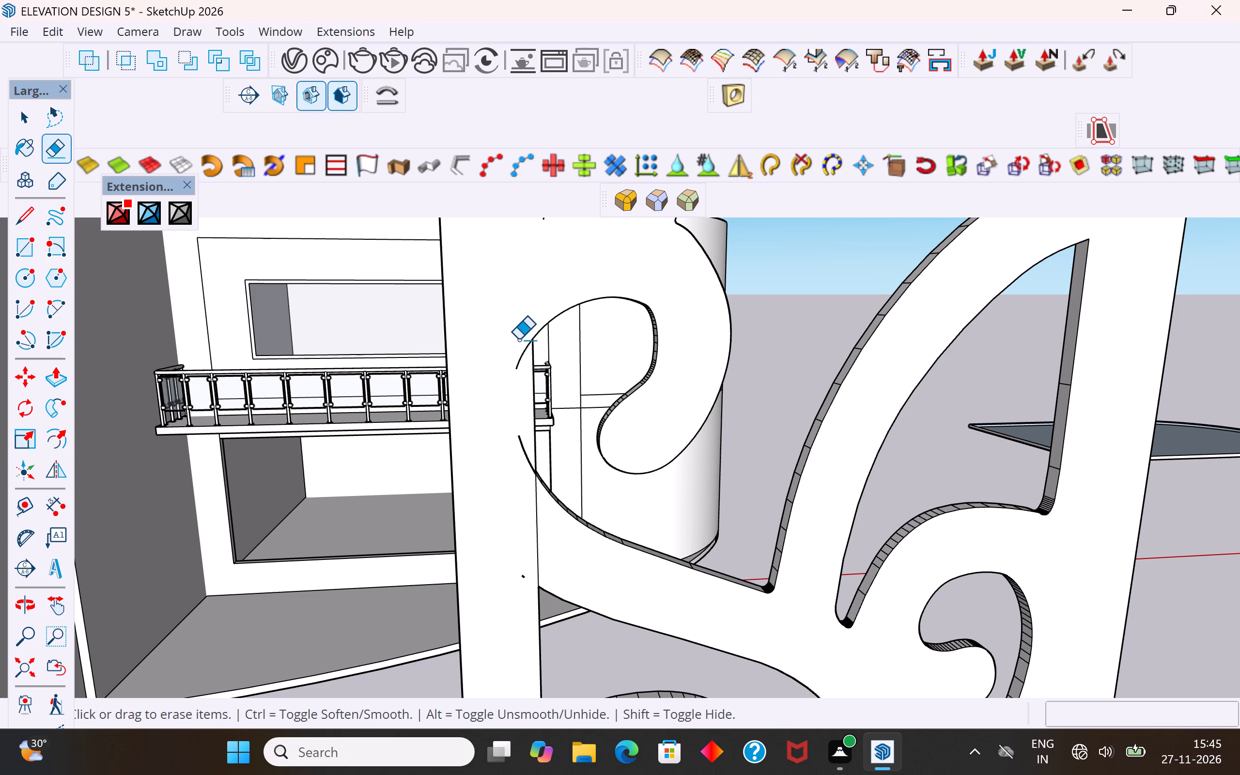
drag(521, 344, 525, 393)
drag(516, 357, 508, 382)
drag(514, 377, 525, 476)
drag(525, 424, 518, 463)
click(528, 462)
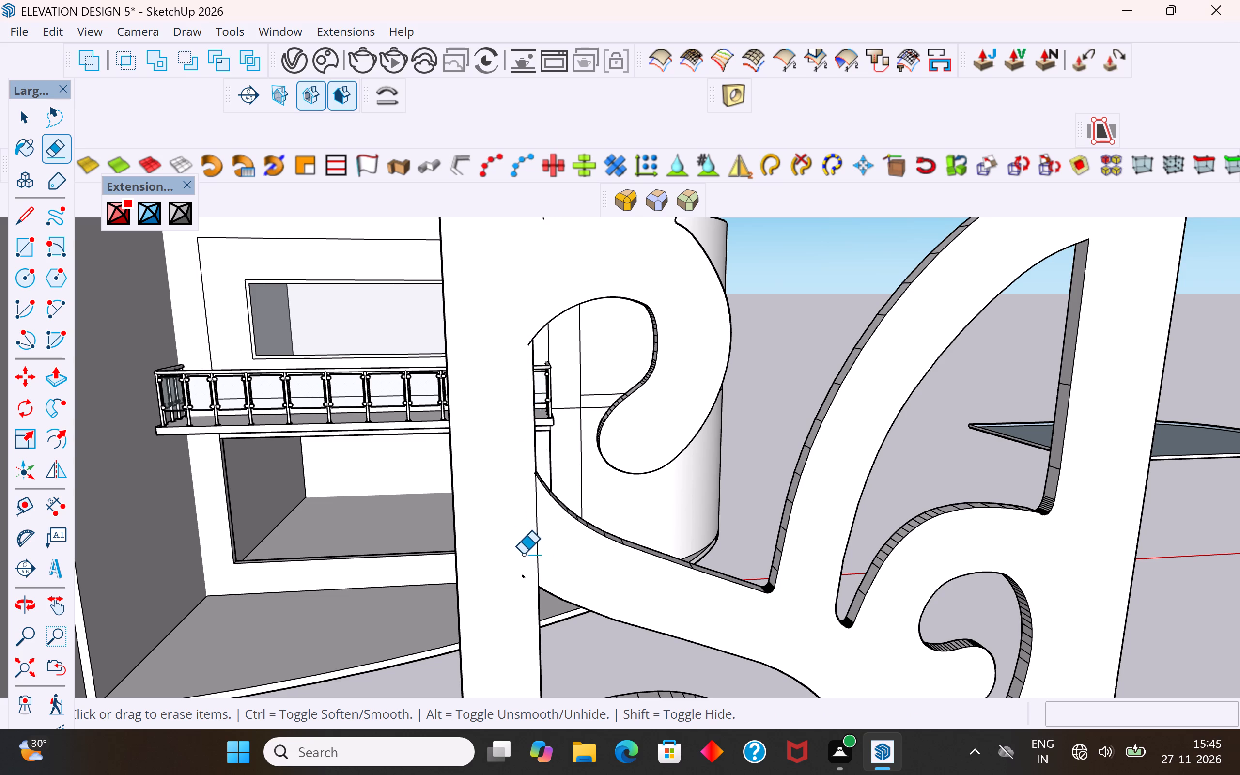
click(523, 575)
Erase the curve tails overhanging the upright at the arched scroll below, plus the vertical line segment dividing the arch from the upright.
scroll(523, 575, down, 6)
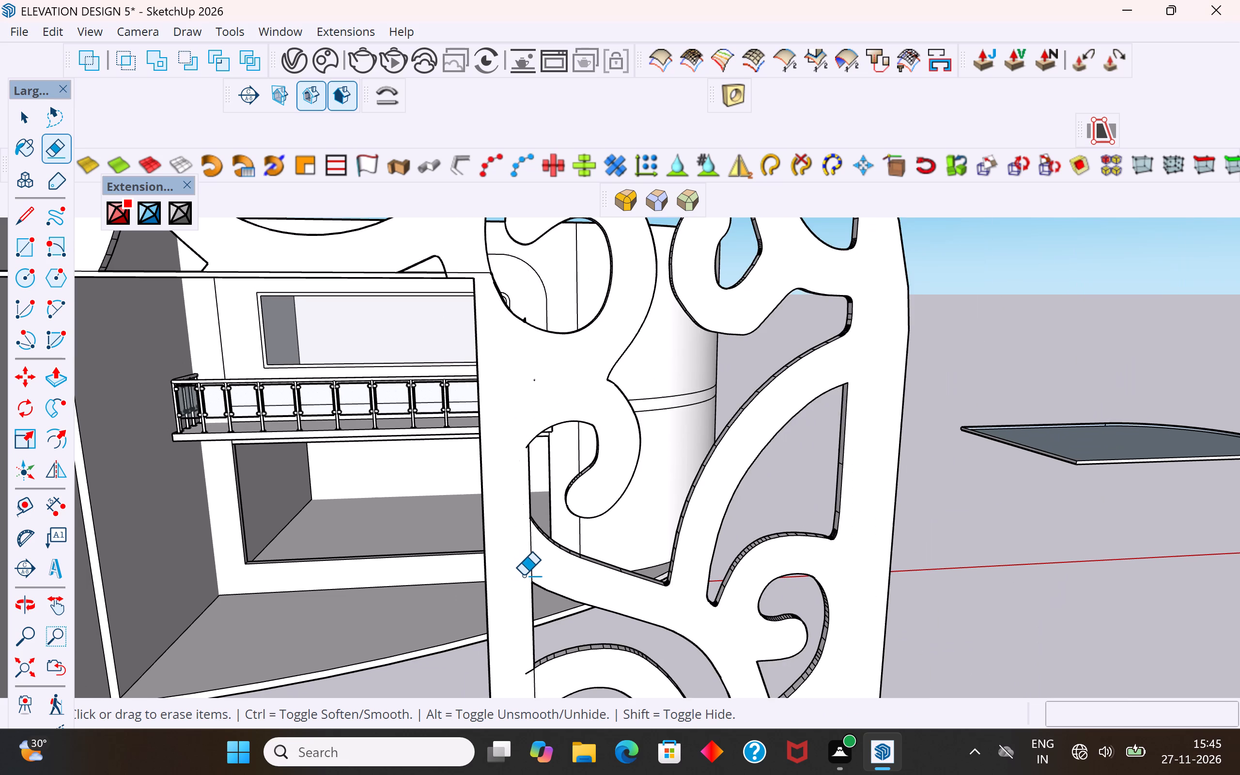
scroll(523, 589, down, 1)
scroll(534, 703, up, 15)
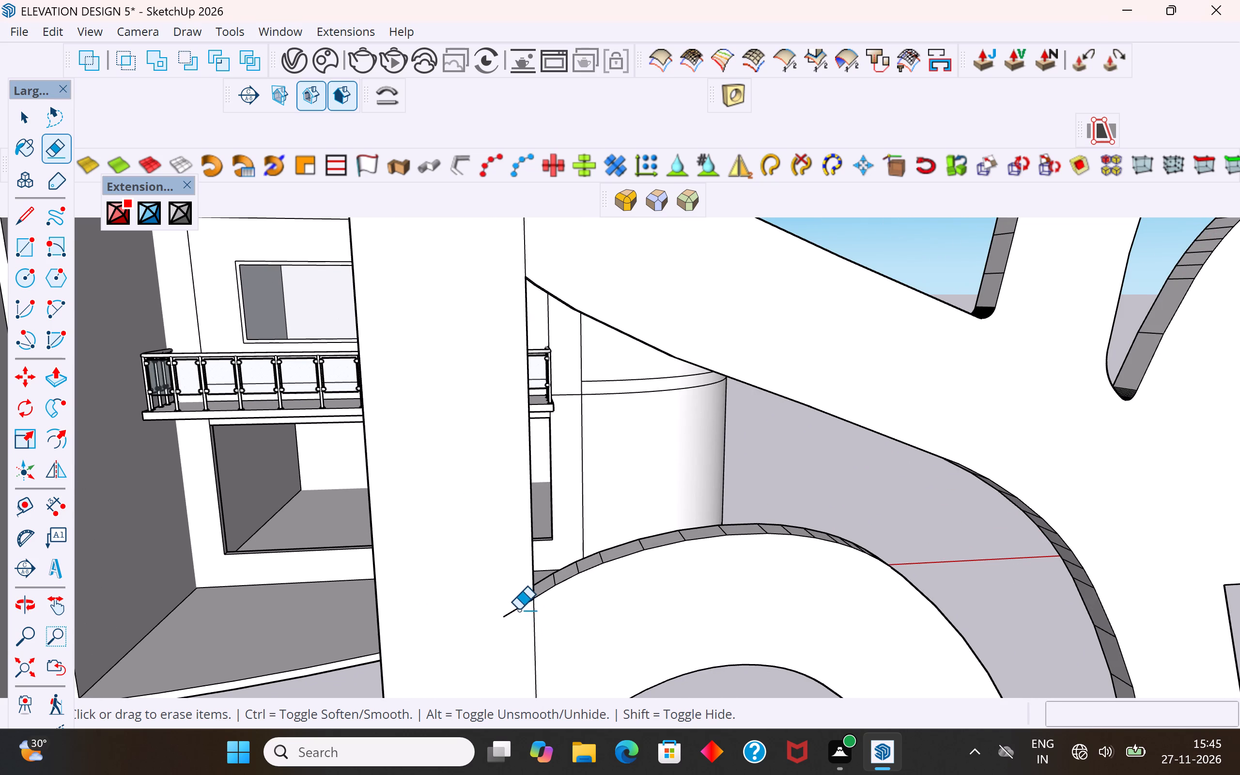
drag(517, 603, 518, 639)
scroll(513, 589, down, 13)
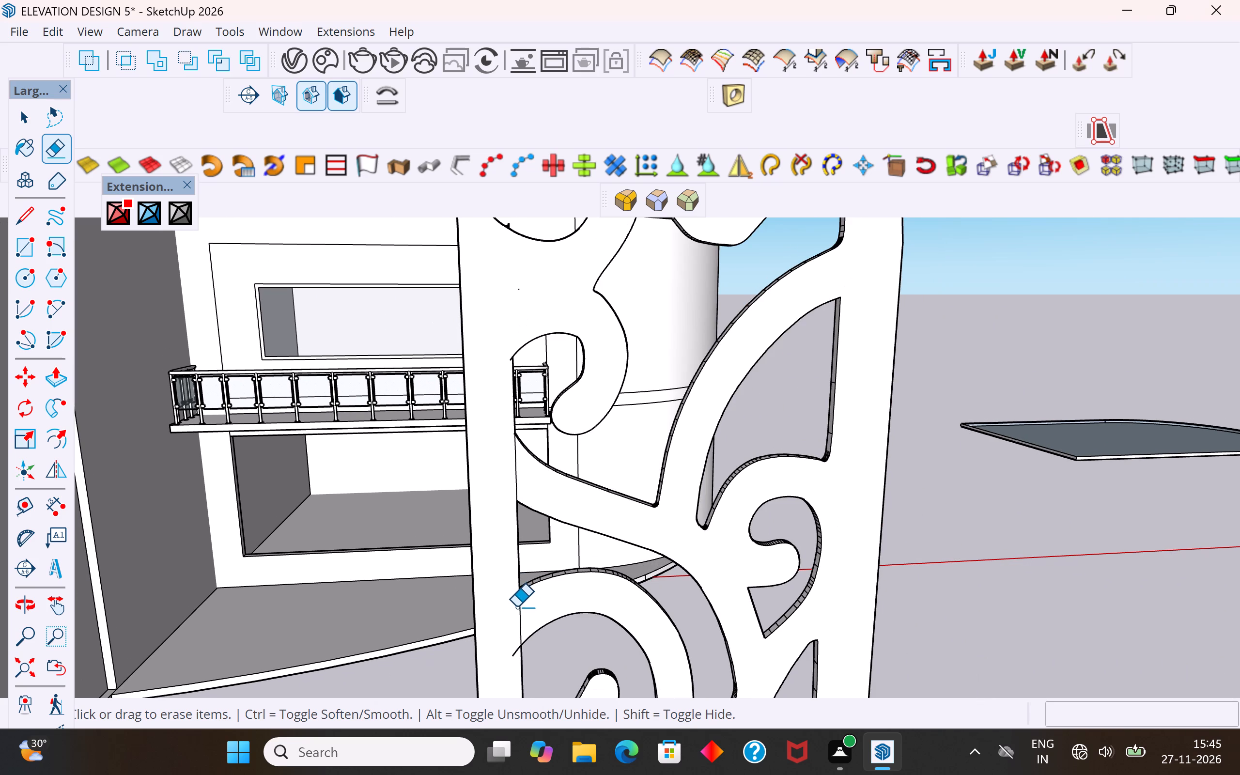
click(516, 607)
click(520, 612)
click(515, 651)
Erase the leftover curve fragments on the upright where the large arched scroll's inner curve meets it.
scroll(516, 670, up, 15)
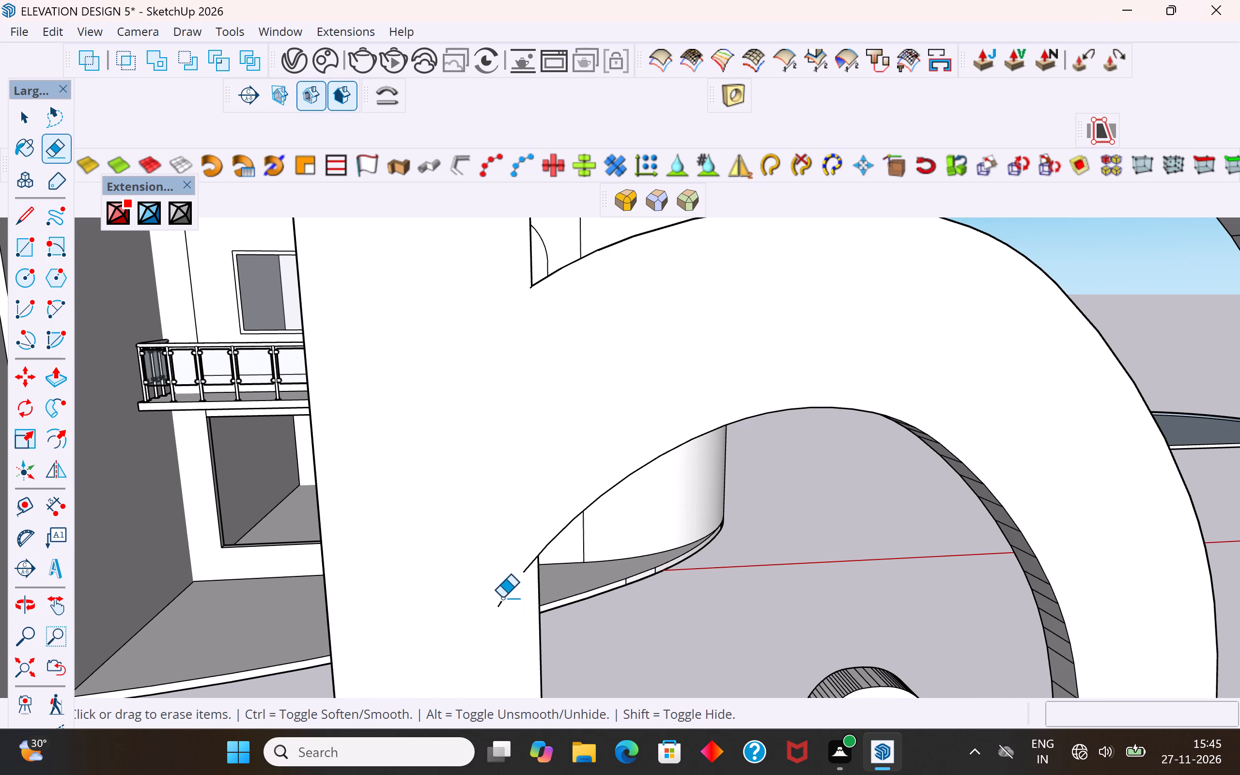
drag(496, 608, 497, 601)
click(527, 566)
scroll(522, 565, down, 2)
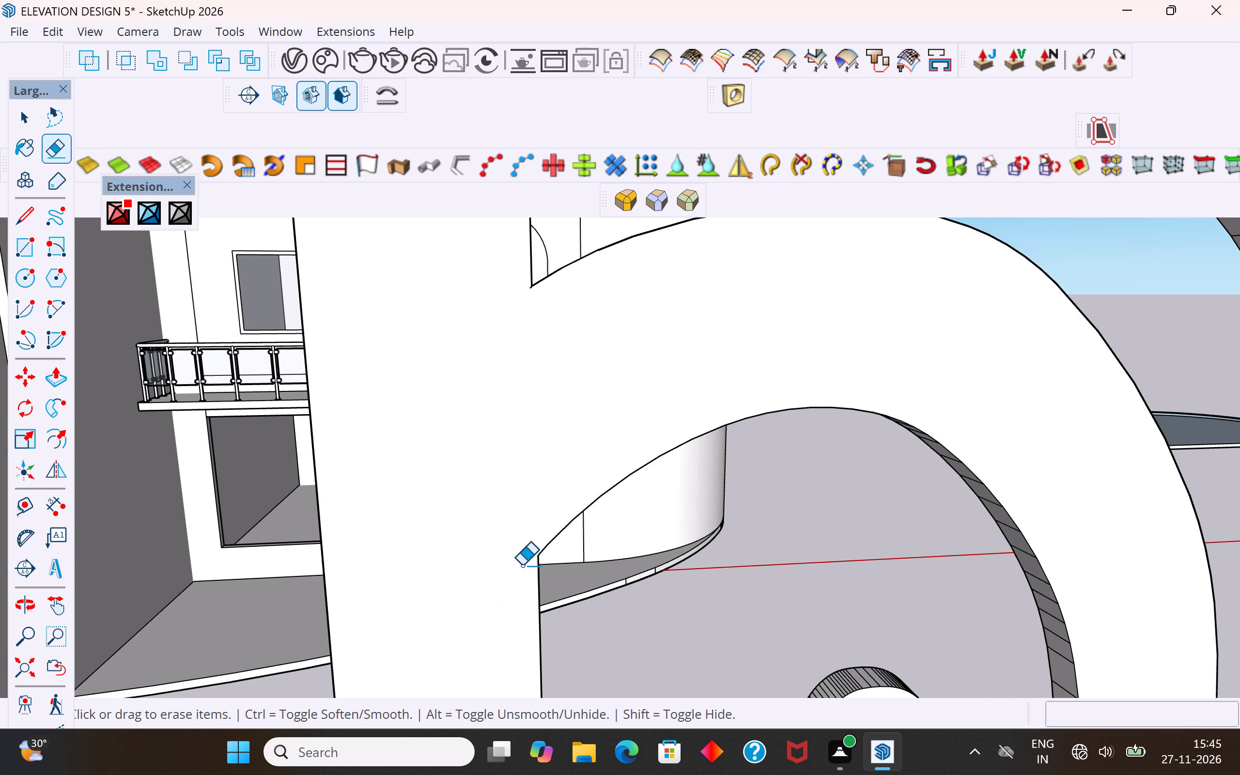
scroll(522, 565, down, 18)
click(521, 442)
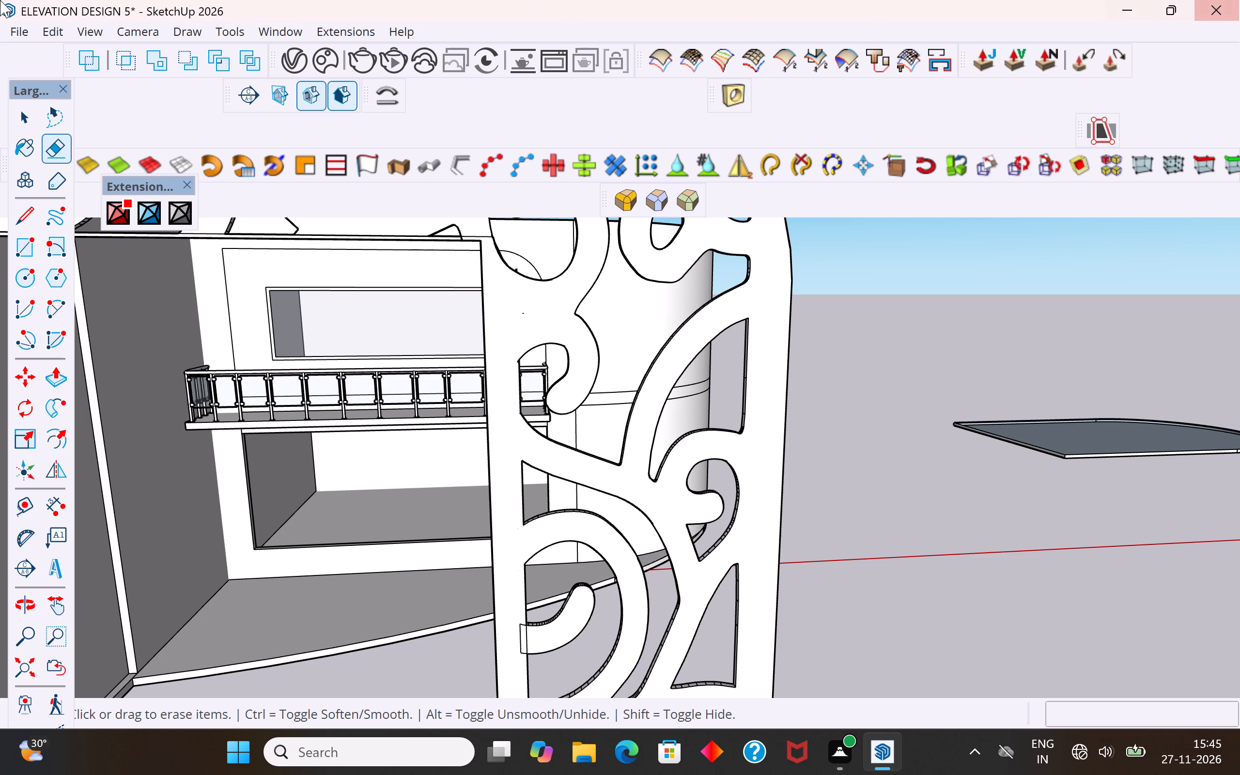
Erase the stray marks and short curve tail around the round-ended cut-out beside the opposite upright's inner edge.
scroll(675, 555, down, 7)
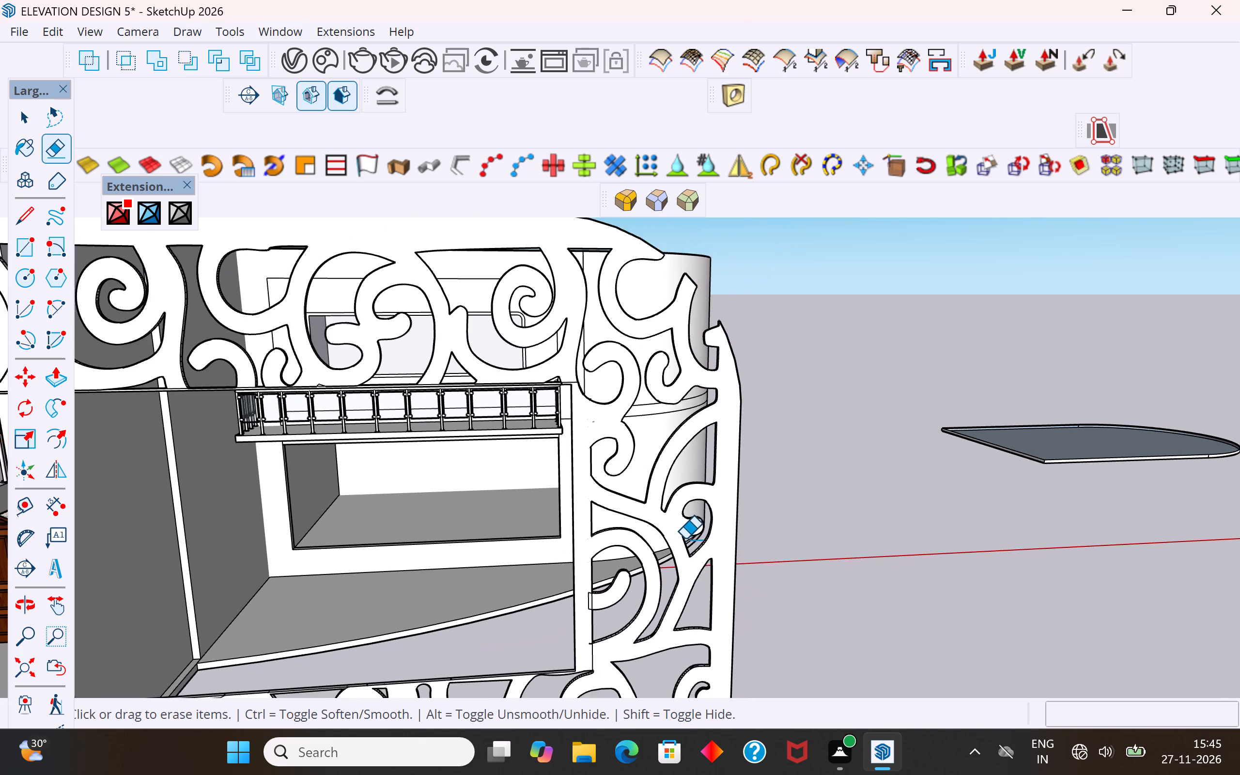
scroll(685, 539, down, 8)
middle_drag(769, 616, 691, 539)
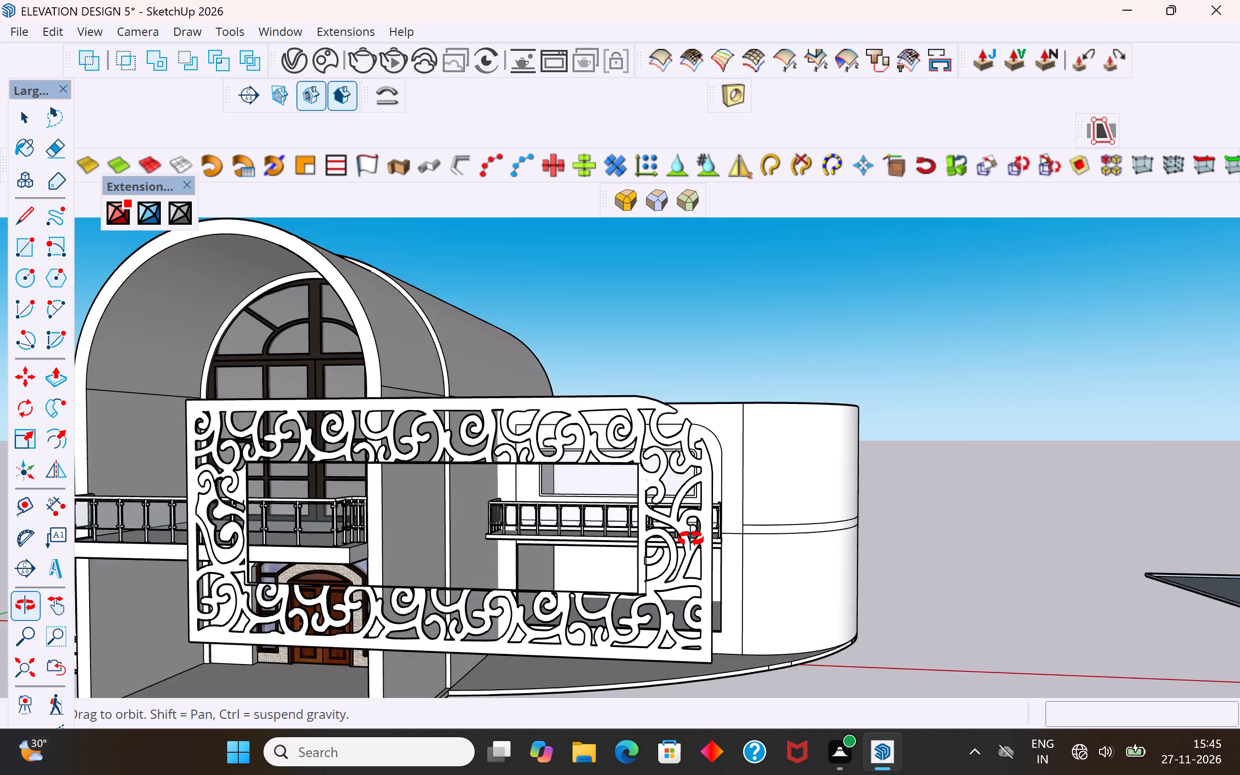
middle_drag(691, 539, 767, 611)
scroll(188, 533, up, 8)
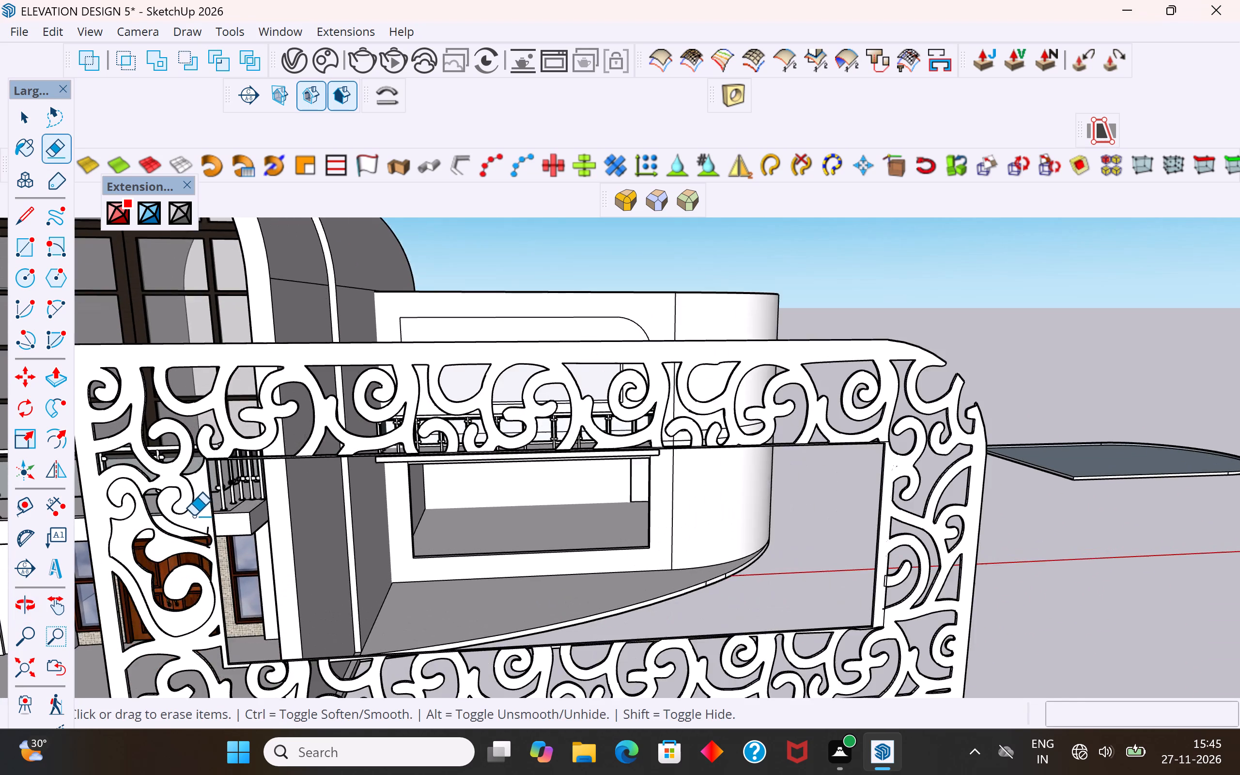
scroll(193, 516, up, 11)
click(232, 528)
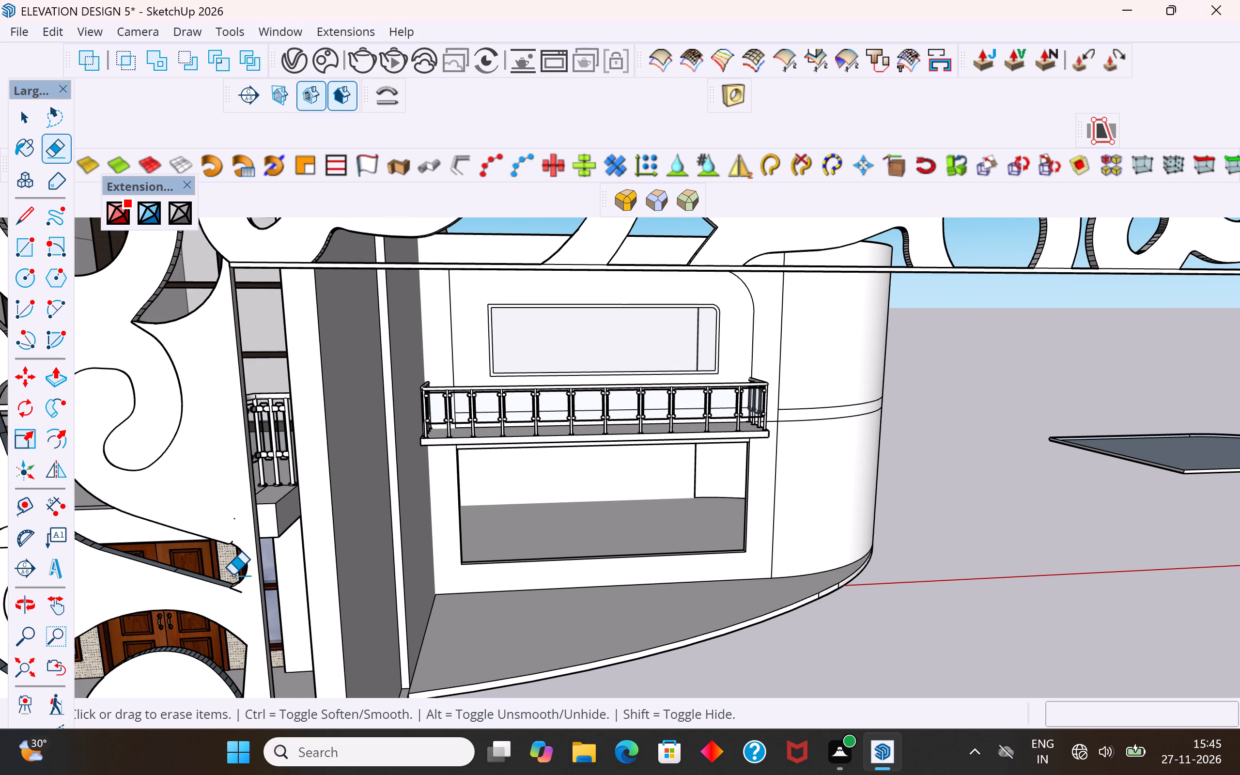
scroll(236, 590, up, 11)
click(236, 589)
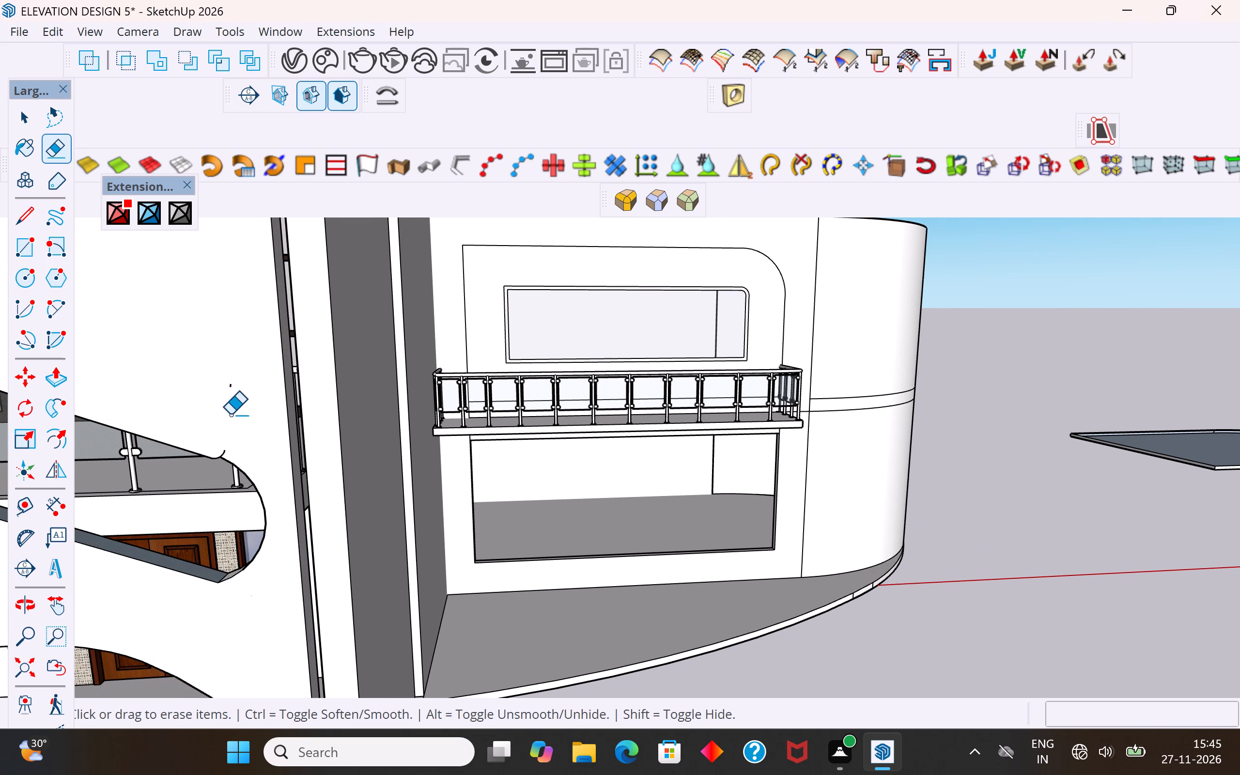
click(230, 387)
click(223, 448)
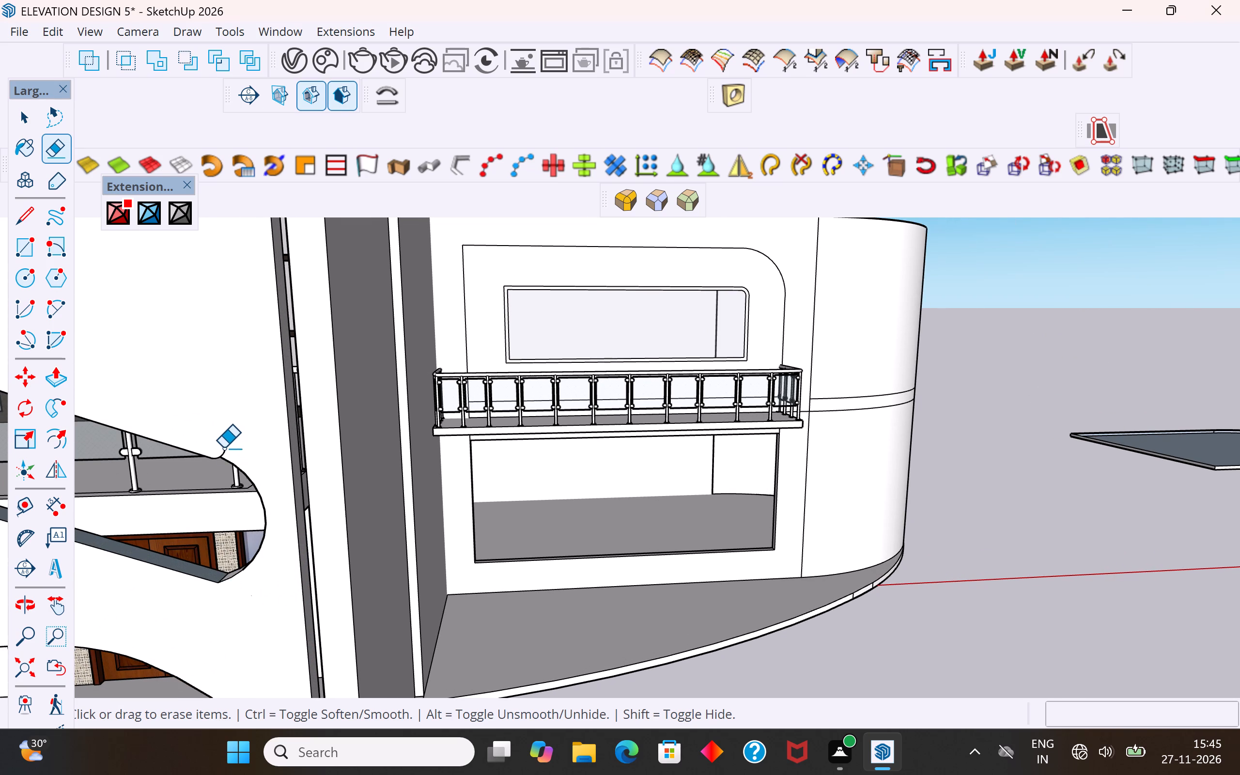
click(221, 451)
scroll(282, 409, down, 20)
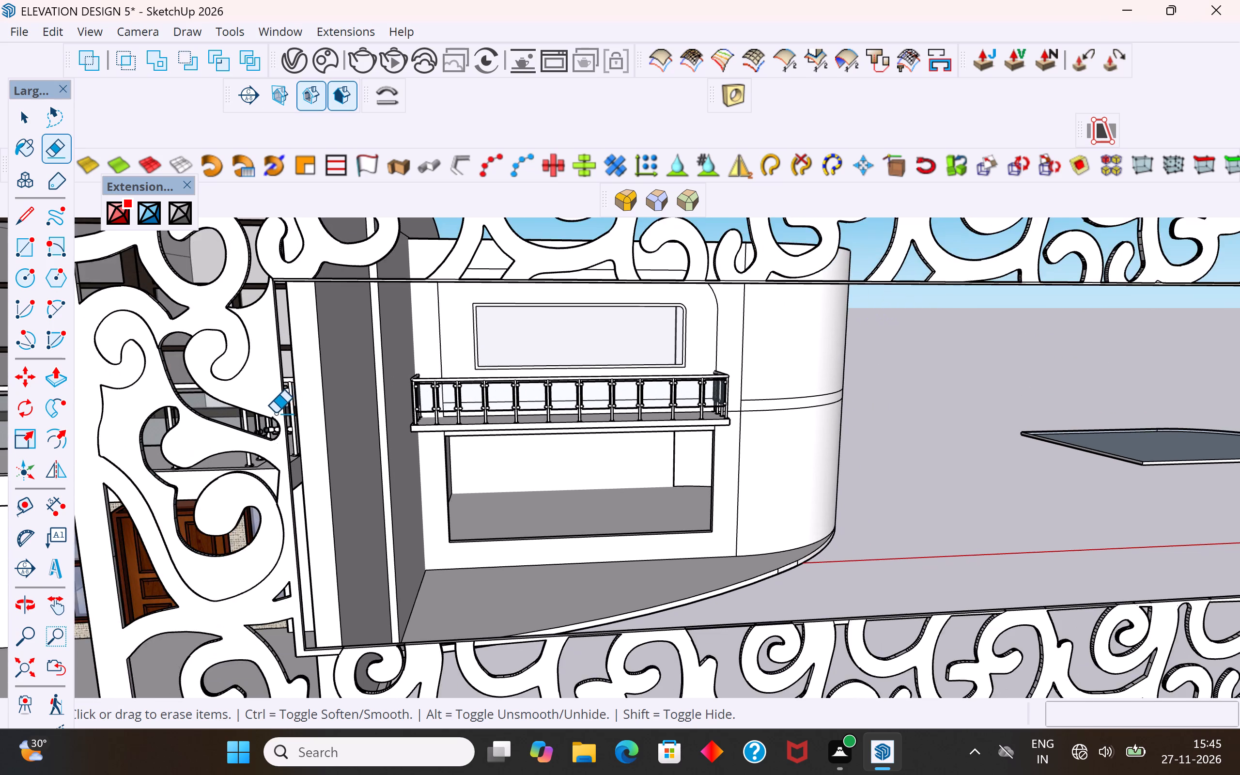
scroll(281, 417, down, 5)
Close the open top of the hook-shaped scroll above the round-ended cut-out with an arc about 3 3/8" long, bulging about 1 1/8".
click(20, 121)
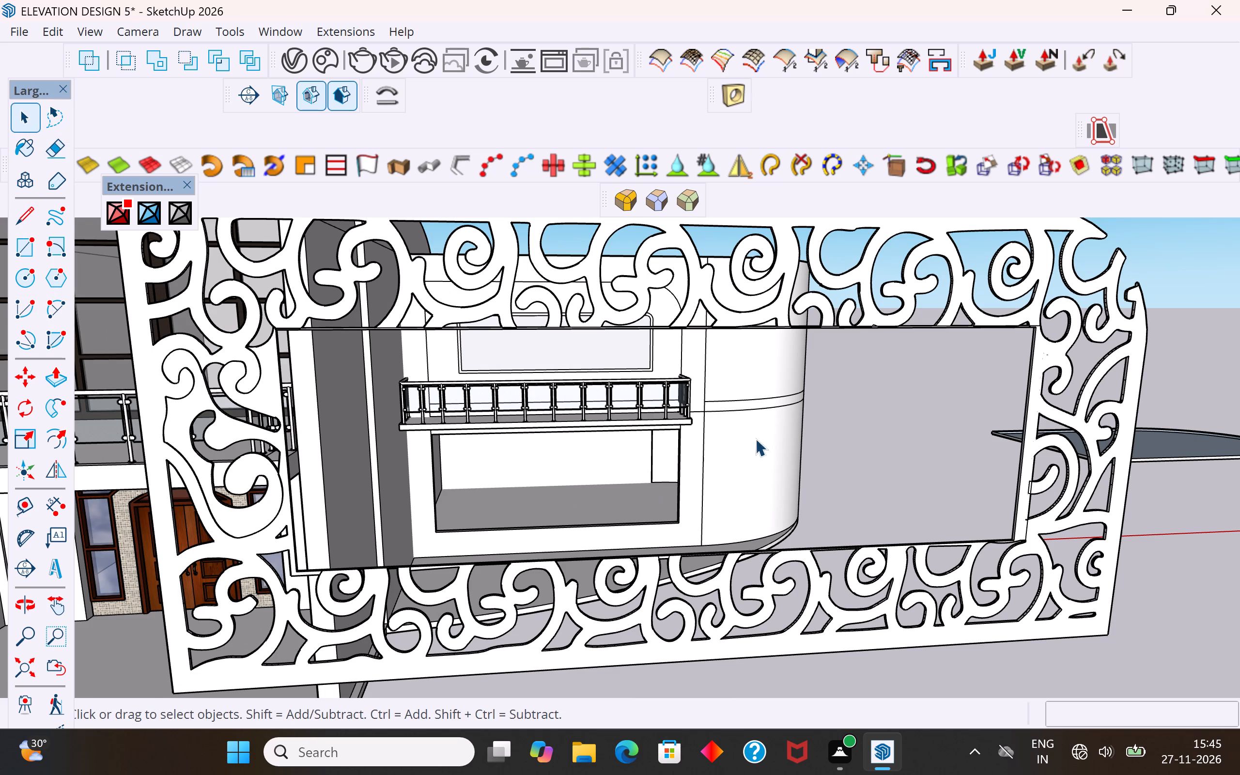
click(900, 405)
scroll(224, 366, up, 14)
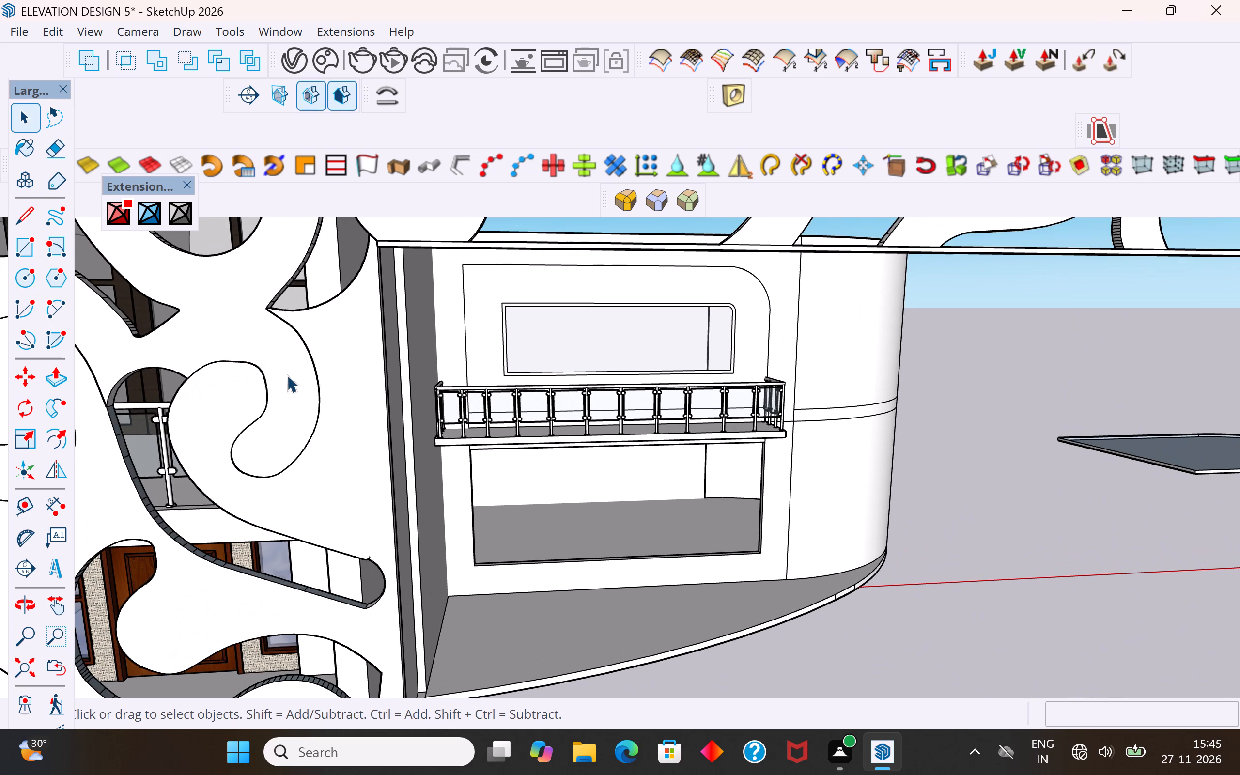
triple_click(287, 375)
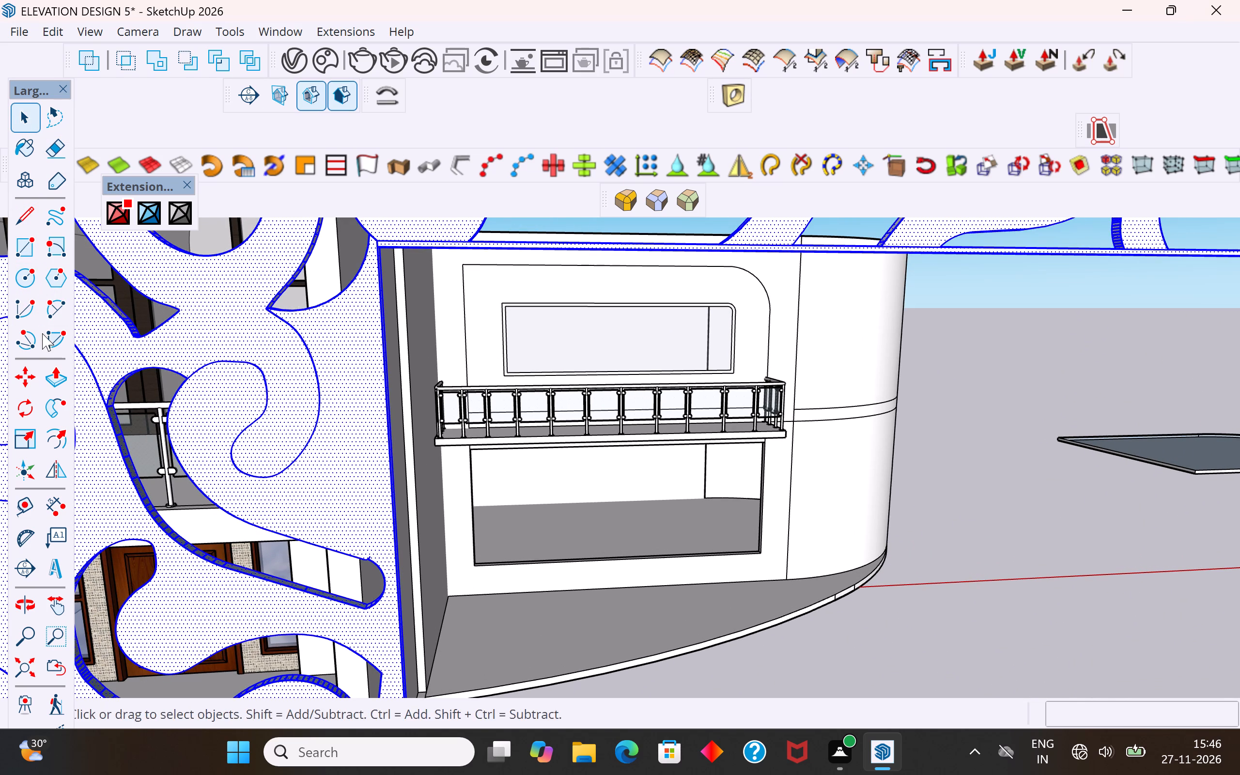
click(55, 318)
scroll(265, 384, up, 4)
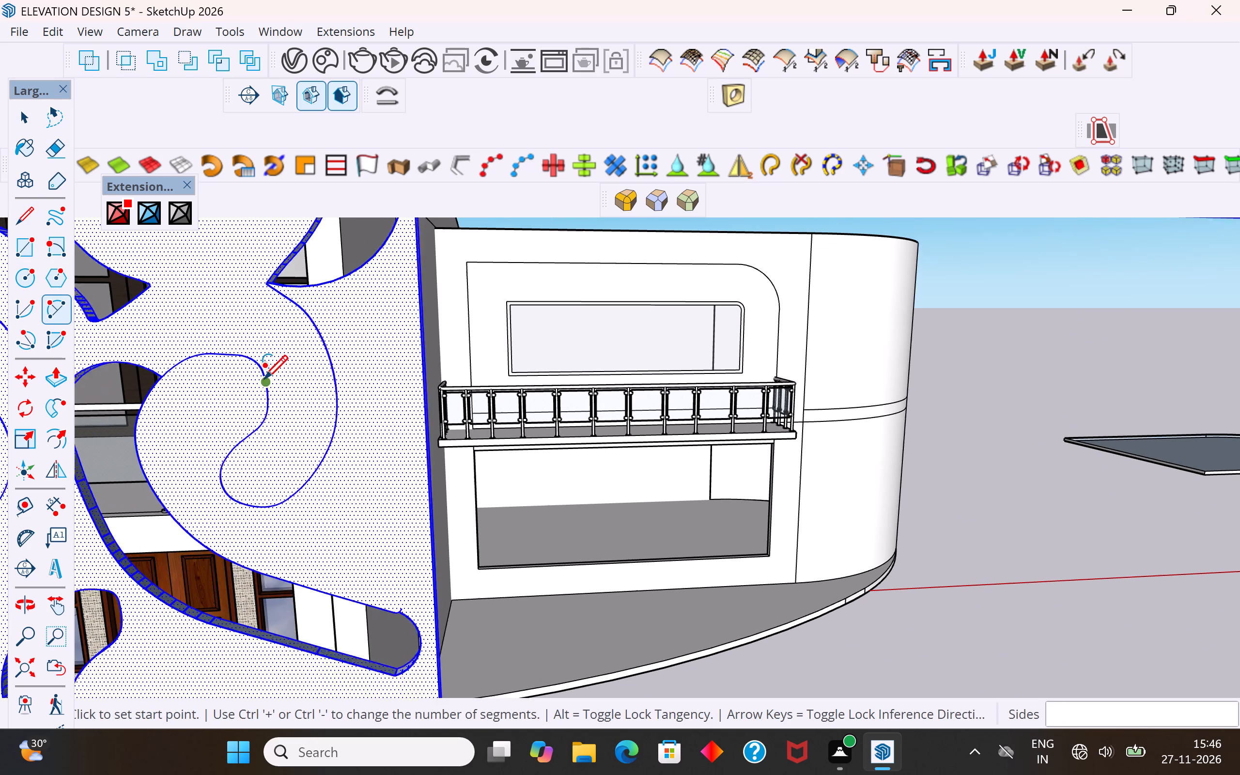
click(239, 356)
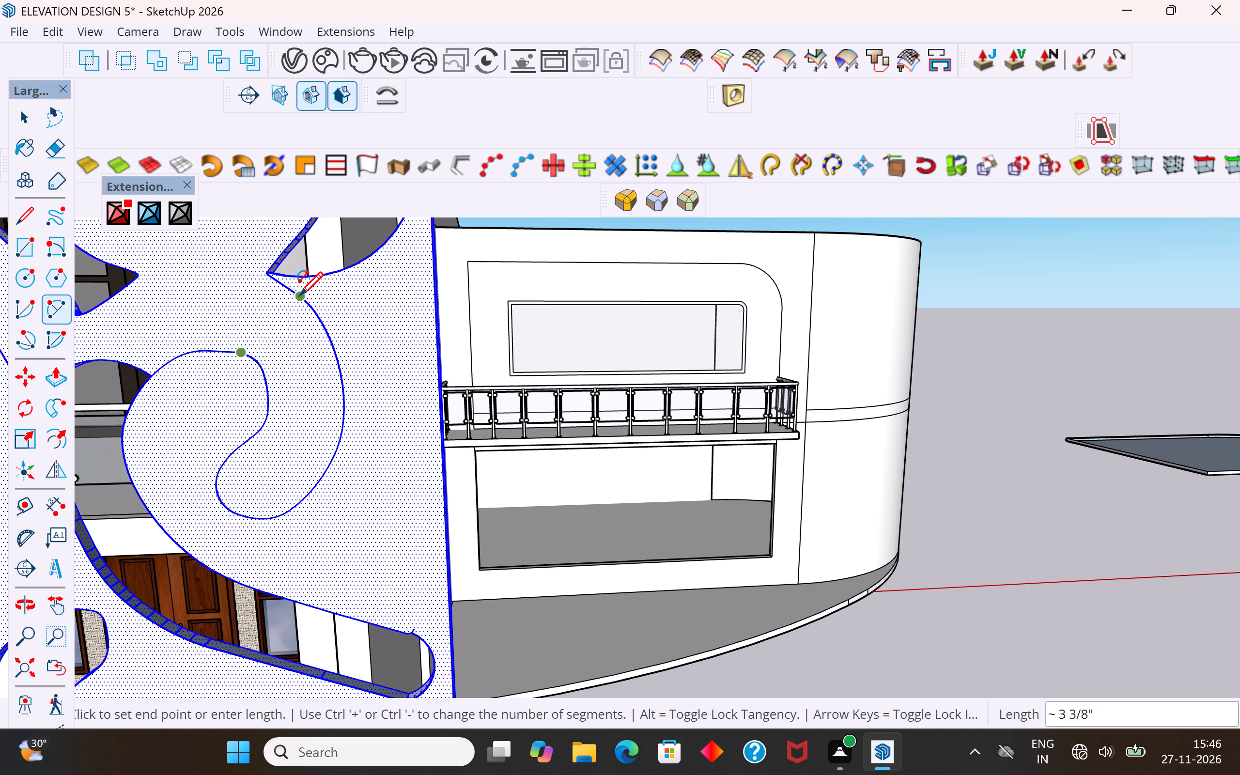
click(299, 298)
middle_drag(242, 309, 403, 346)
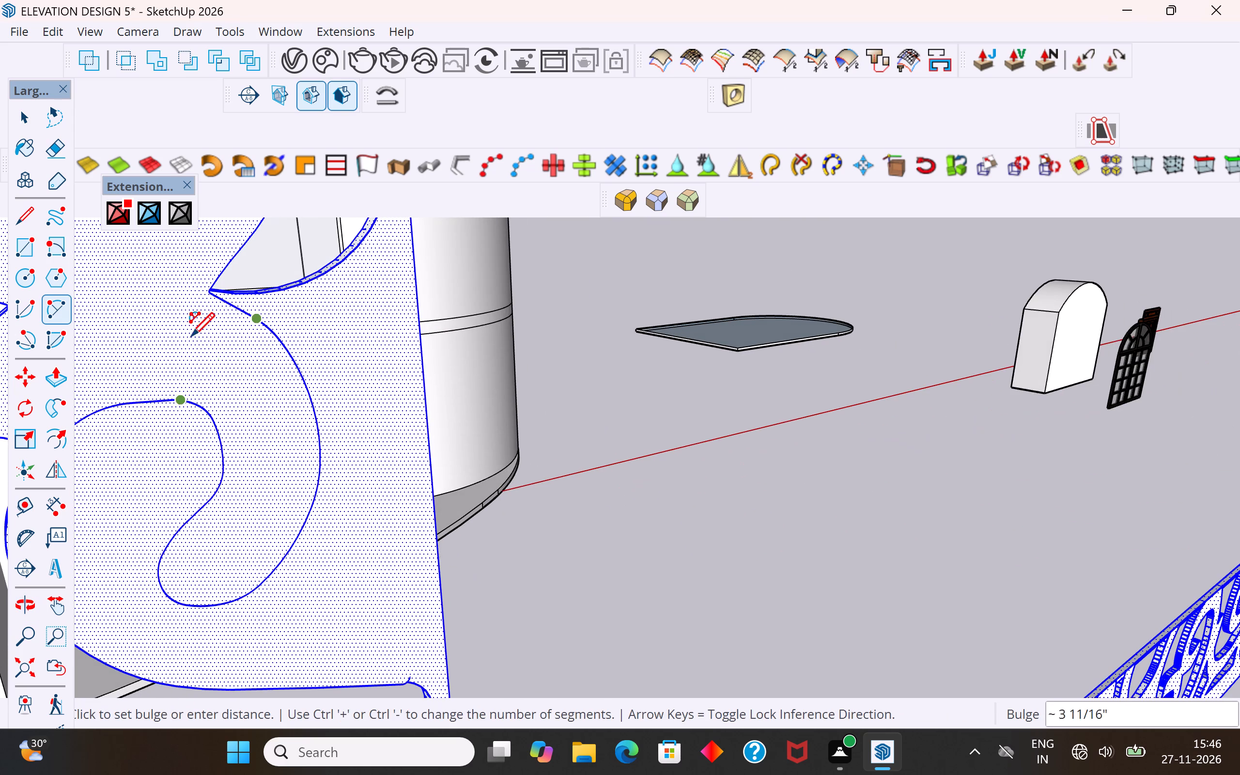
click(156, 360)
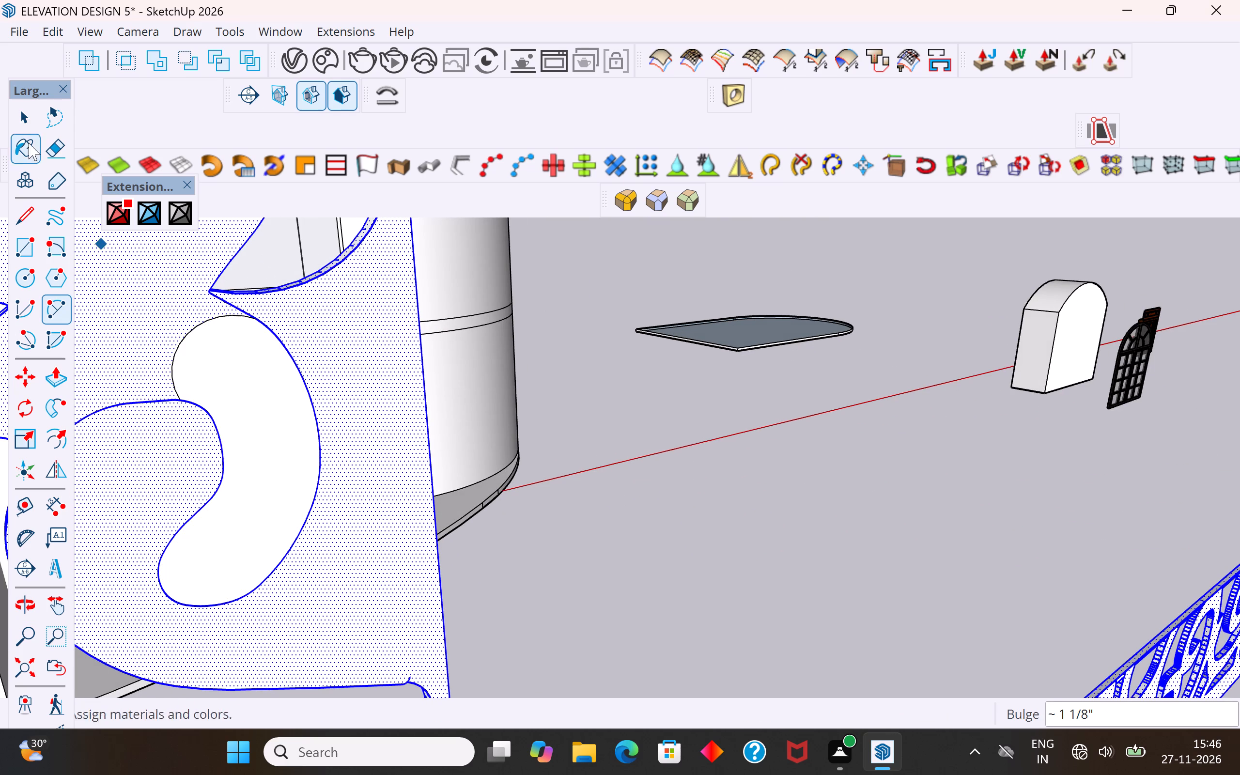
Push/Pull the newly closed hook-shaped face about 3/4" through the frame's thickness.
click(32, 116)
click(583, 508)
click(276, 453)
middle_drag(292, 474, 521, 481)
scroll(581, 459, down, 3)
middle_drag(572, 469, 458, 479)
scroll(459, 472, up, 11)
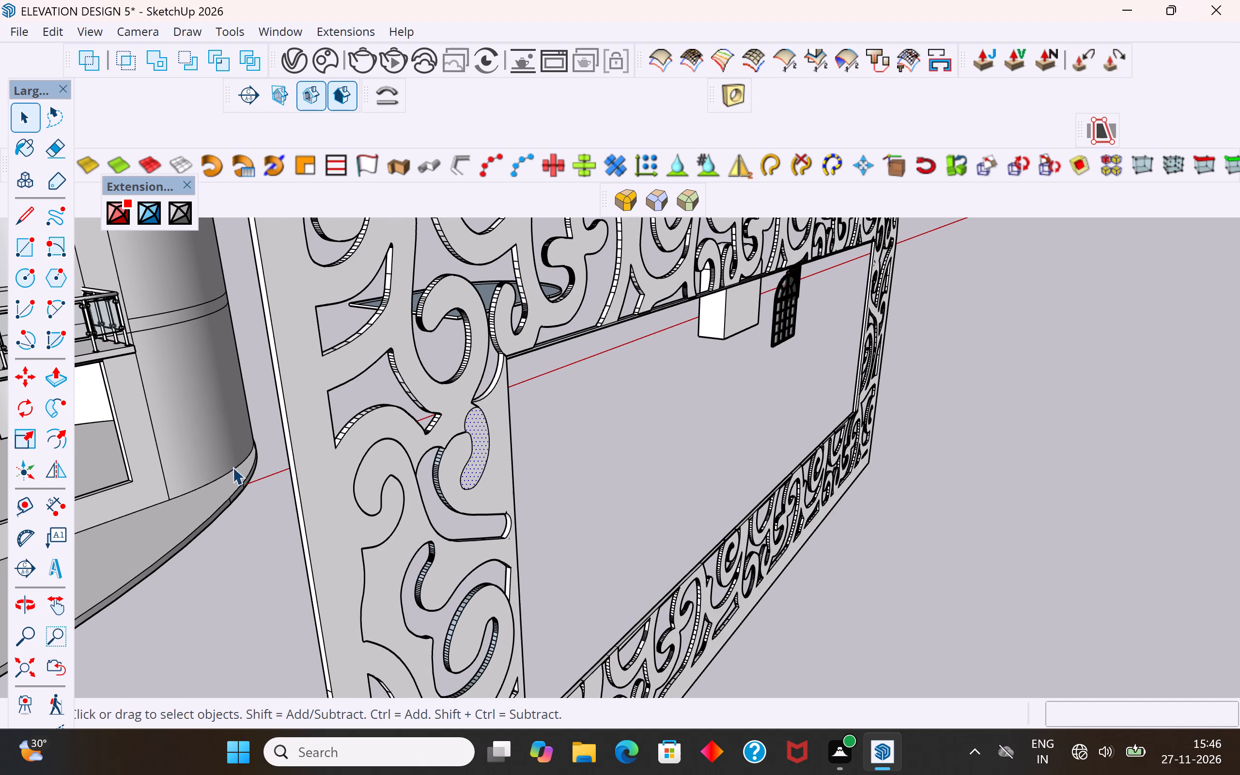
click(57, 383)
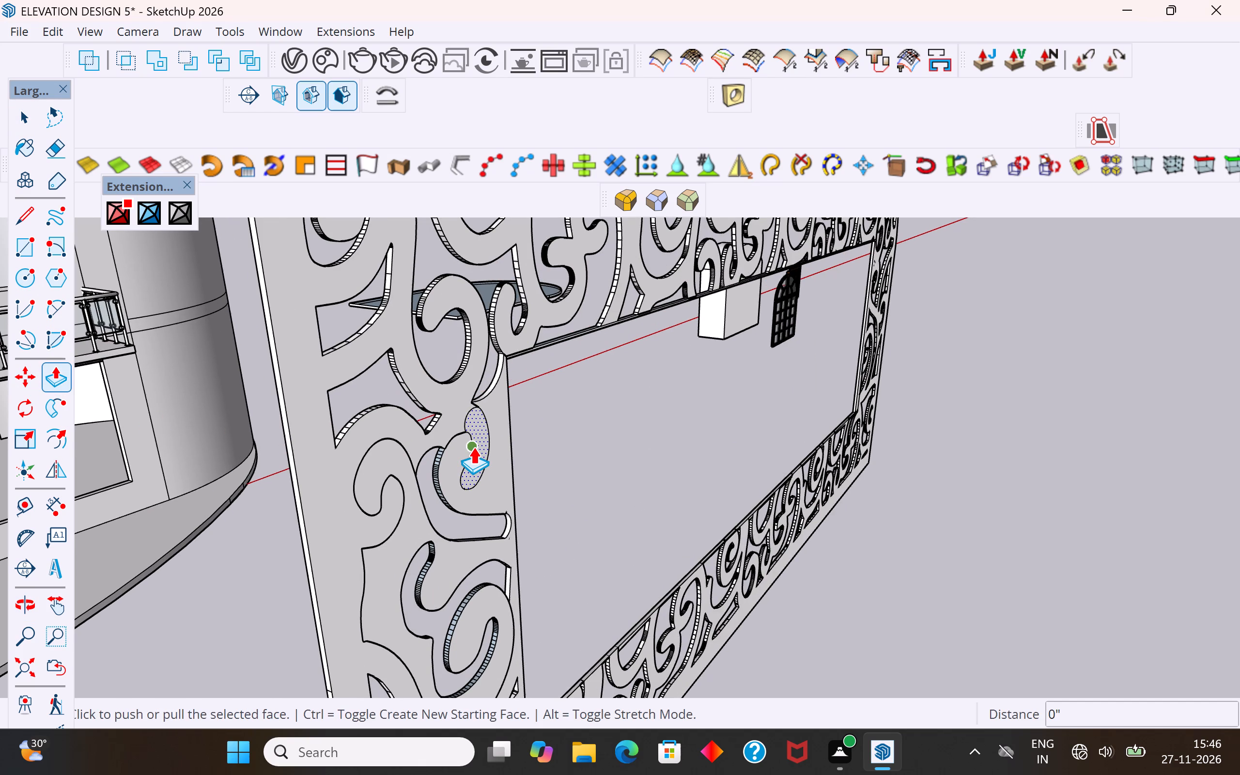
click(474, 446)
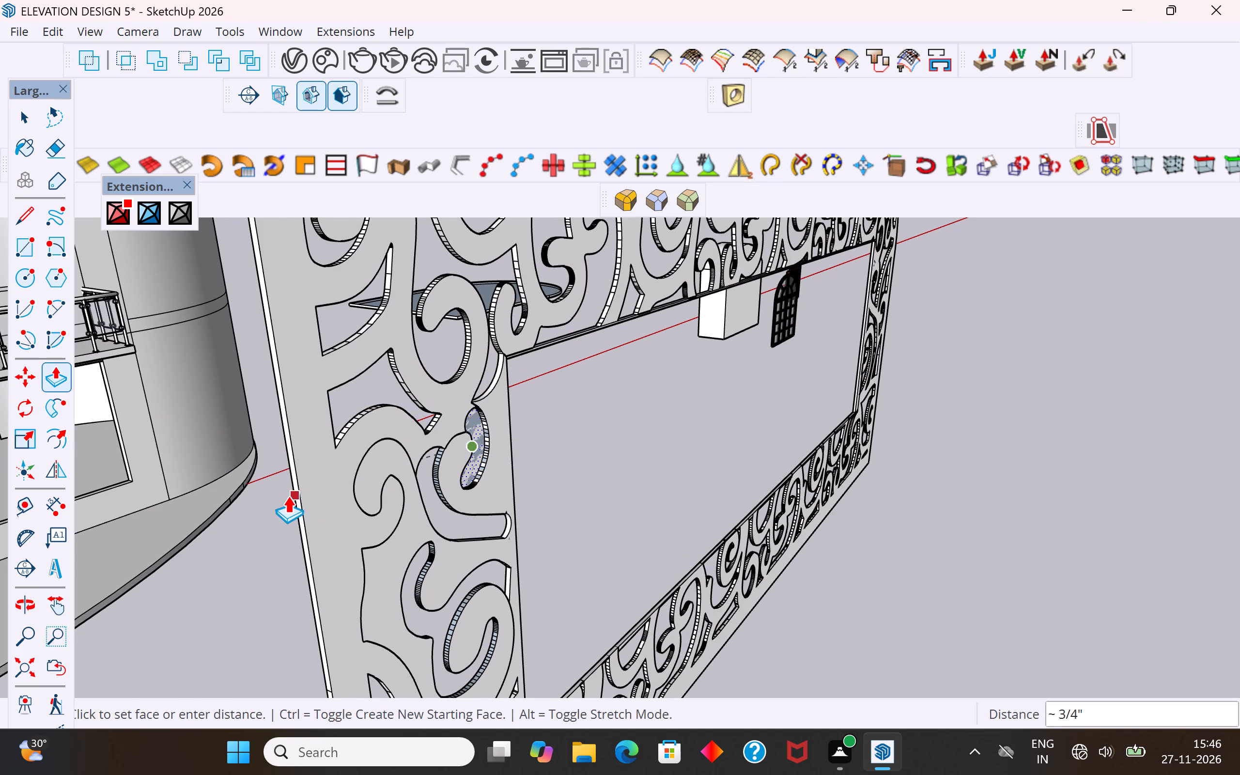
scroll(288, 496, up, 5)
scroll(295, 496, down, 6)
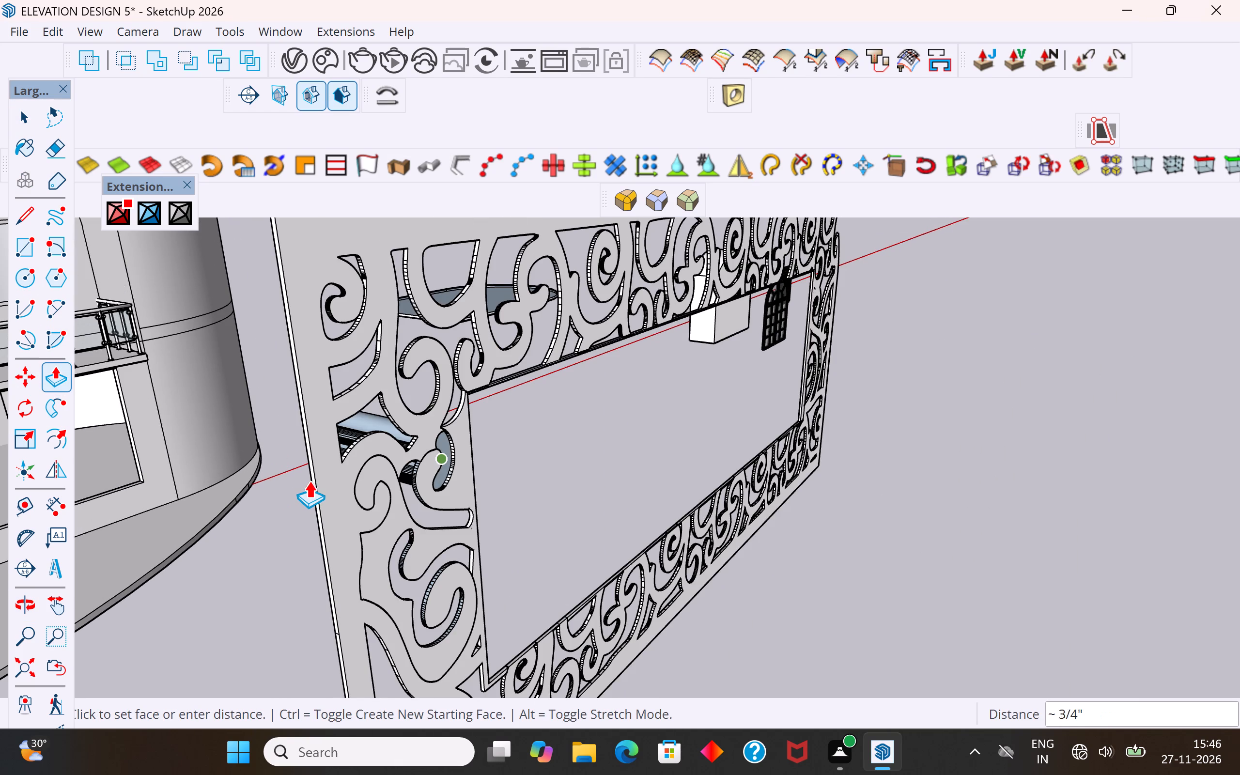
scroll(305, 479, up, 4)
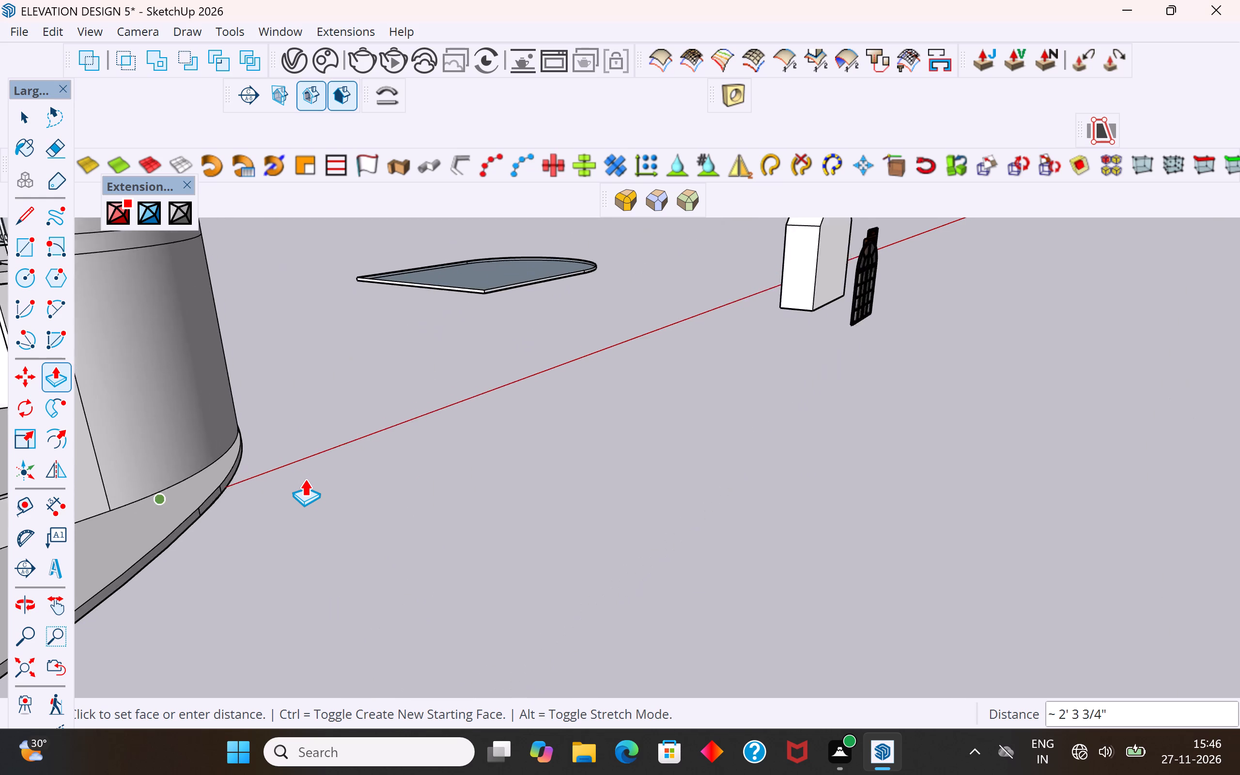
scroll(305, 479, down, 3)
click(346, 468)
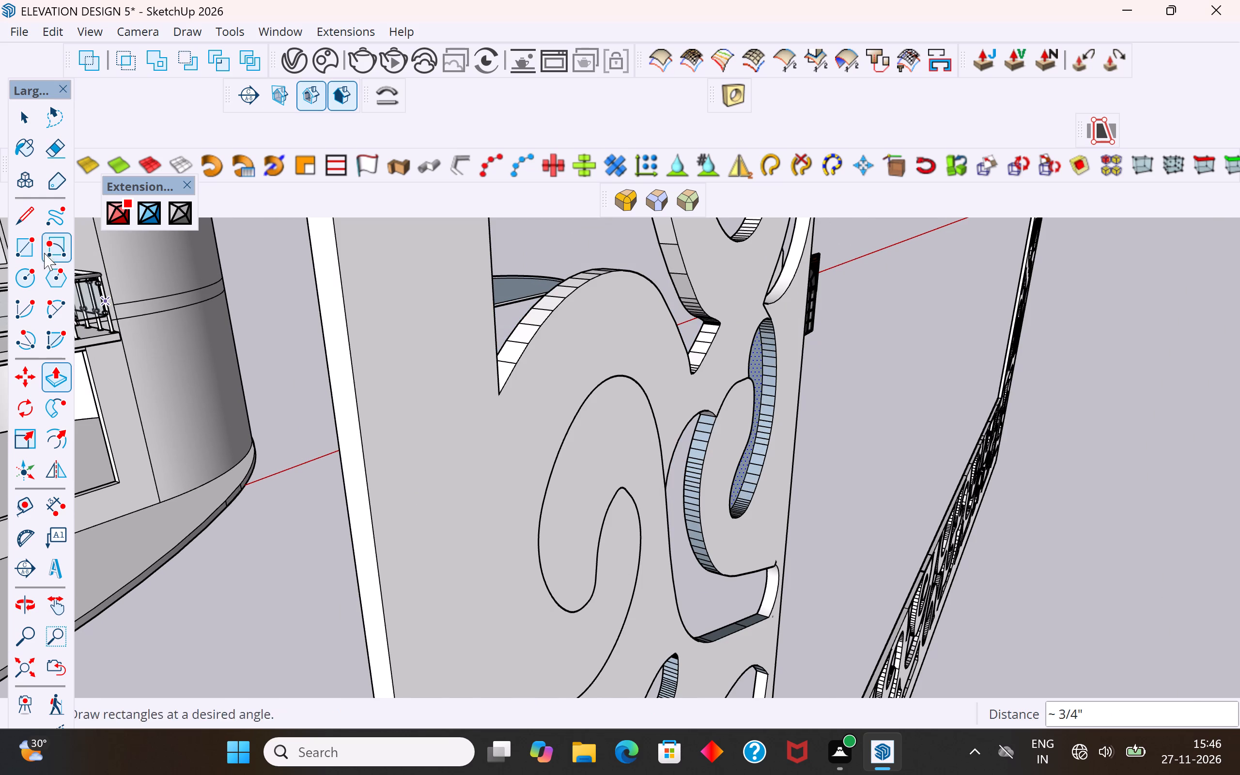
Delete the remaining pushed face inside the hook-shaped scroll to open the cut-out.
click(27, 125)
click(307, 357)
middle_drag(674, 403, 525, 363)
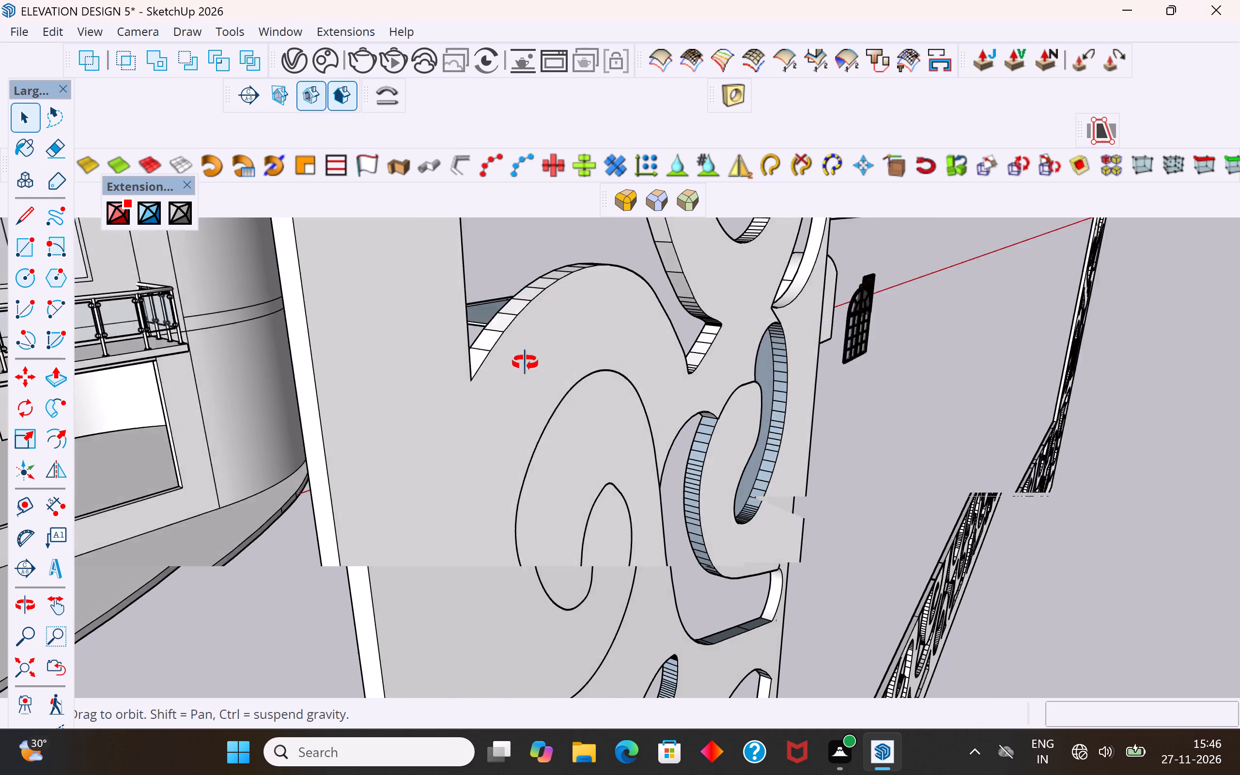
middle_drag(525, 363, 415, 369)
click(831, 408)
middle_drag(949, 443, 102, 476)
key(Delete)
Erase the line segments running between the hook-shaped cut-out's rounded top and the pointed leaf-shaped cut-out above it.
middle_drag(425, 434, 387, 430)
scroll(369, 368, up, 3)
click(387, 355)
key(Delete)
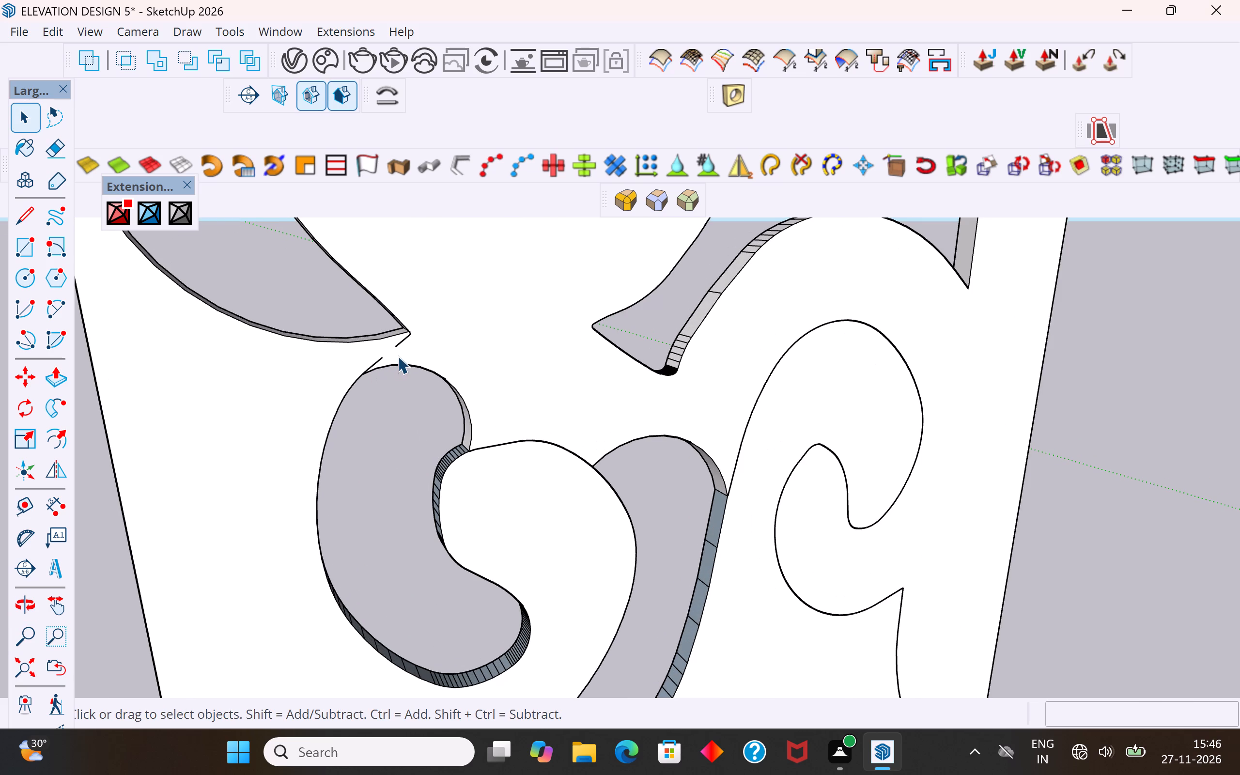
scroll(412, 363, up, 15)
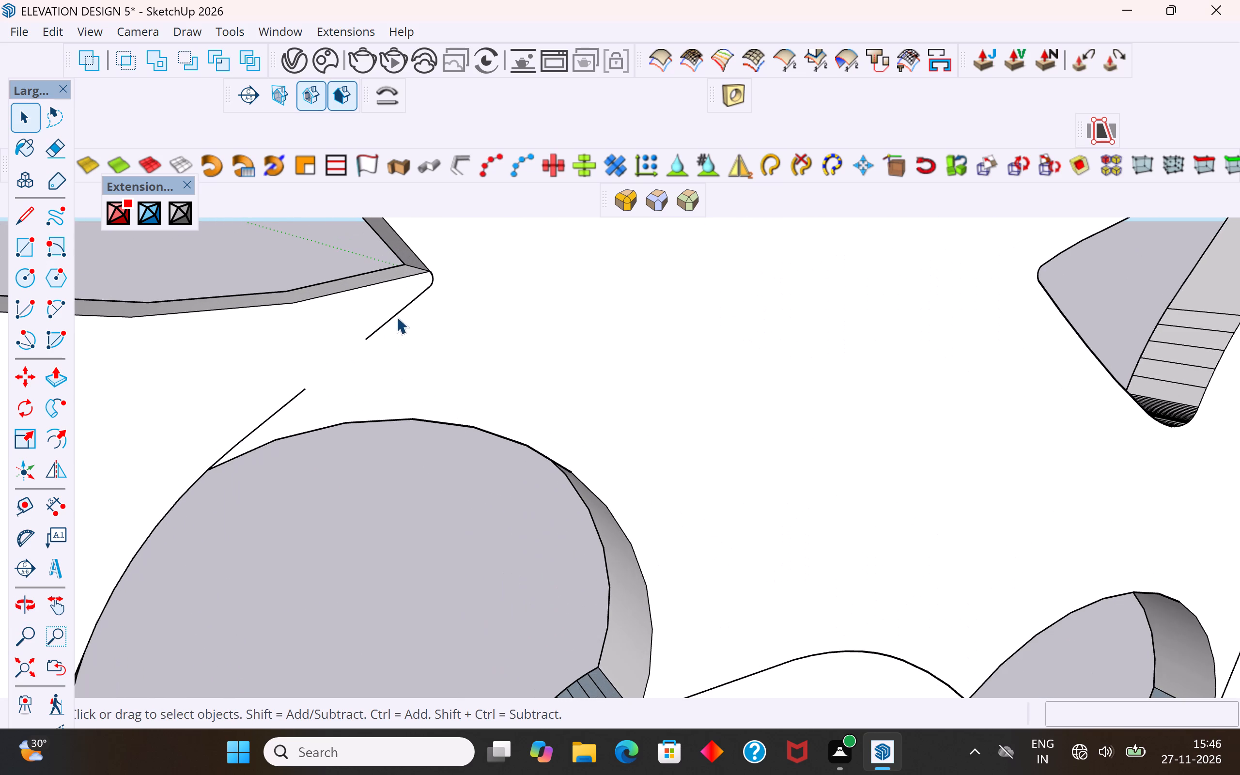
click(54, 149)
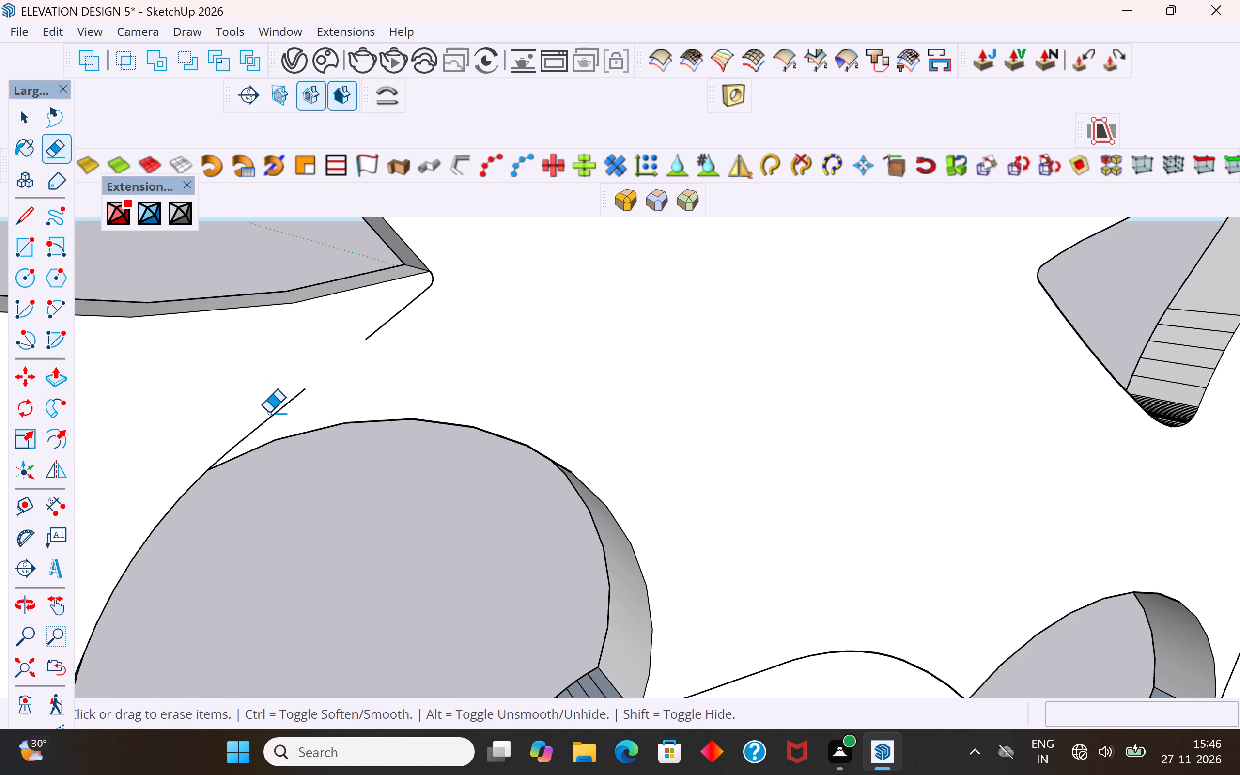
click(272, 417)
click(225, 453)
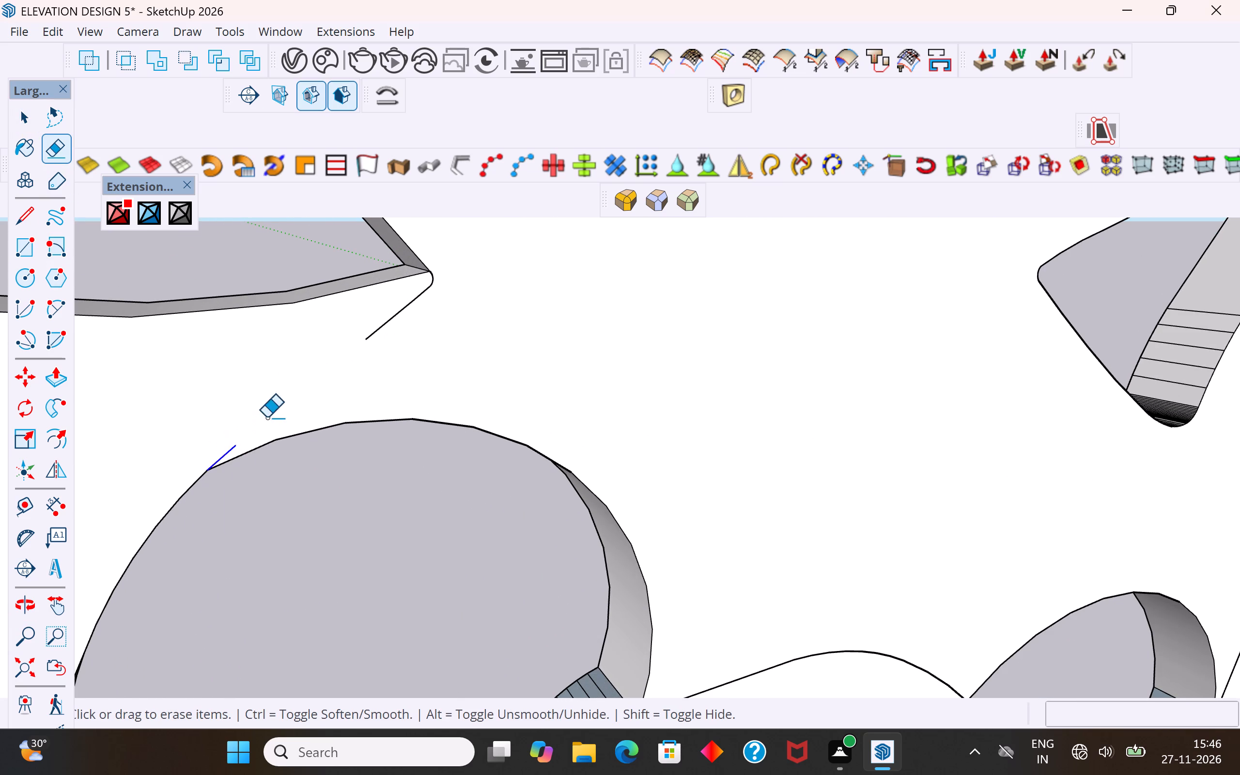
click(378, 327)
click(431, 281)
drag(433, 279, 415, 300)
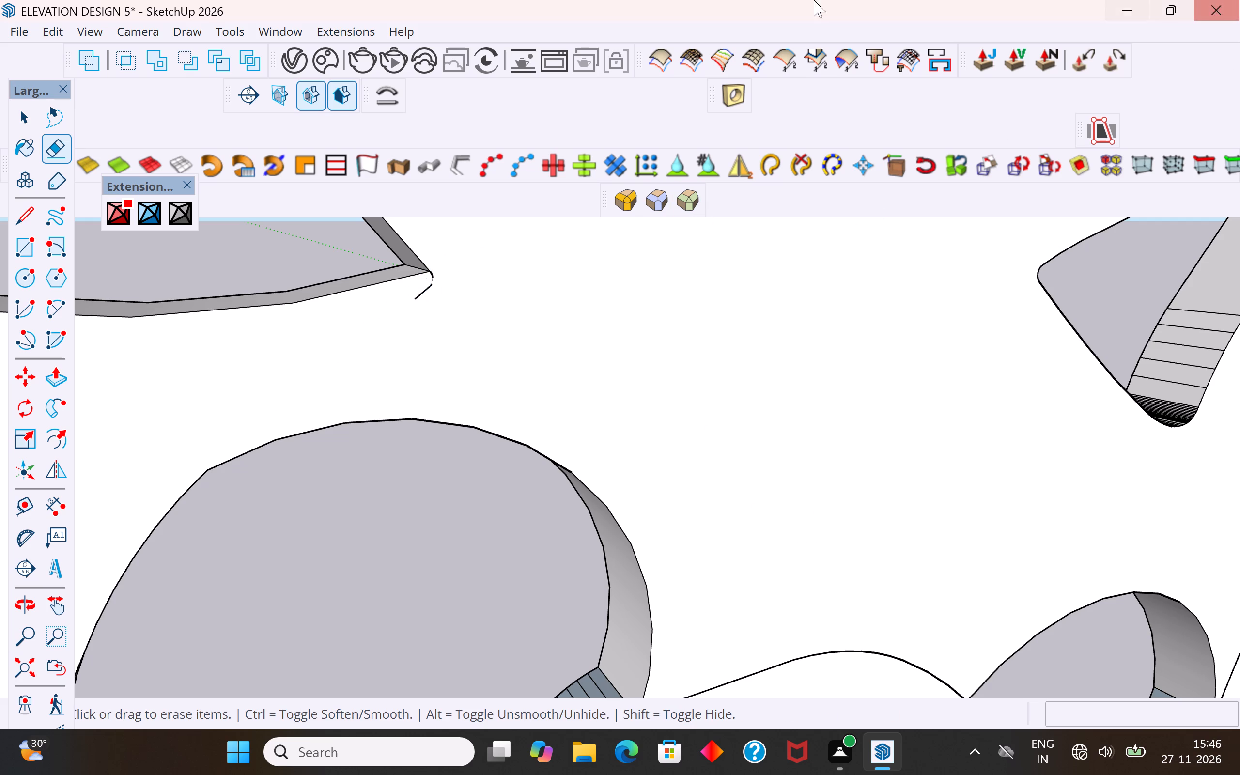
Erase the last short line and curve fragments at the tip of the pointed leaf-shaped cut-out.
scroll(421, 304, up, 9)
right_drag(381, 266, 272, 201)
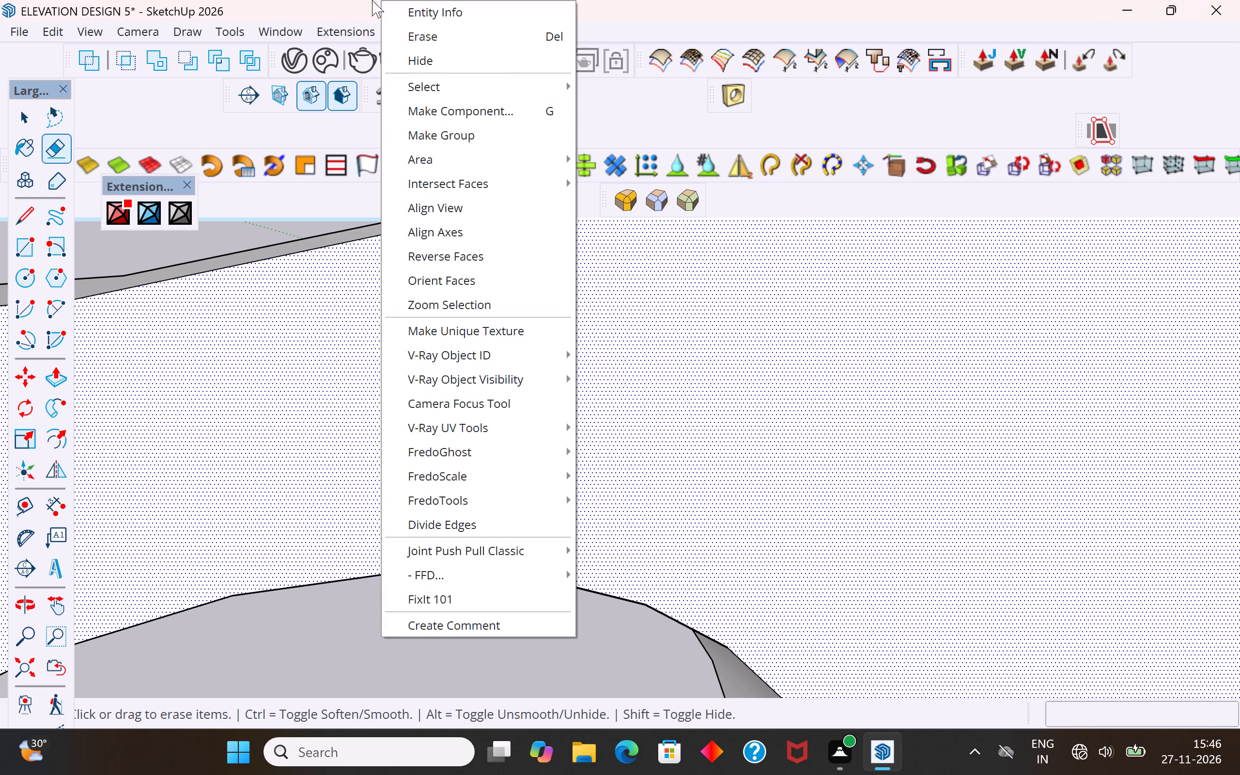
click(688, 640)
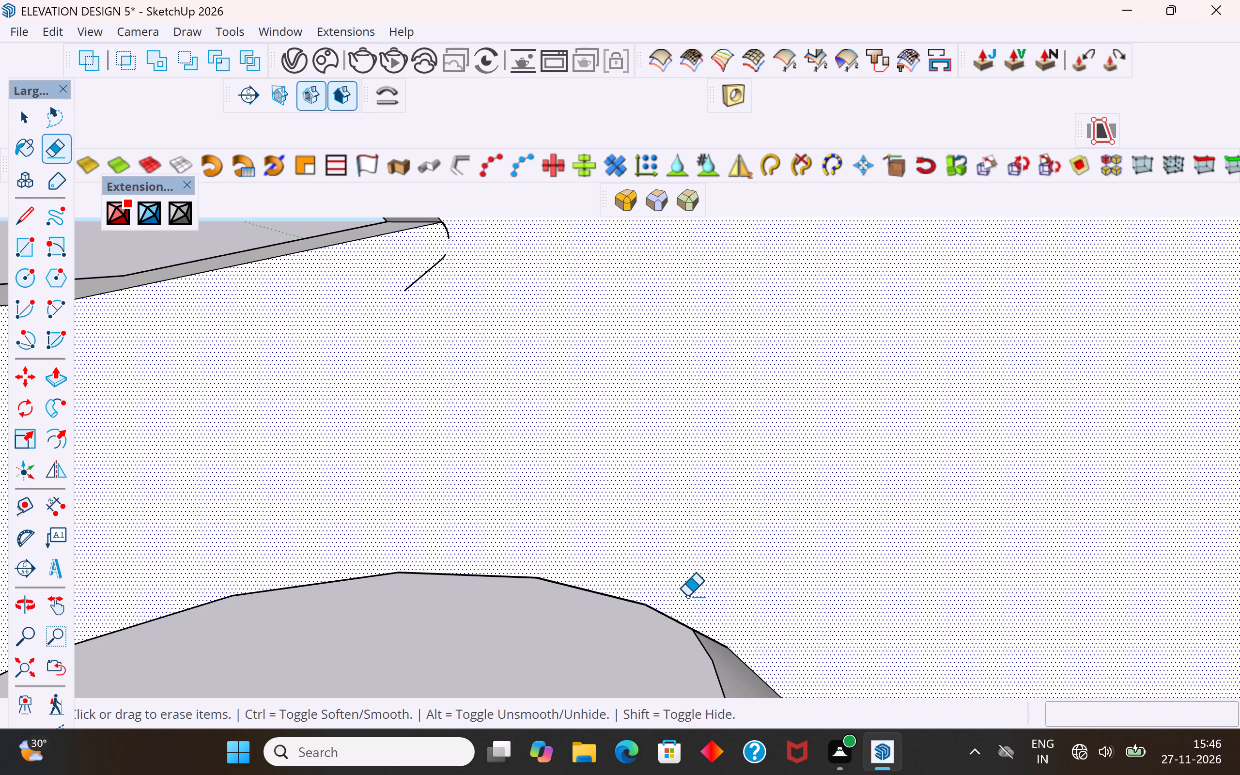
click(436, 267)
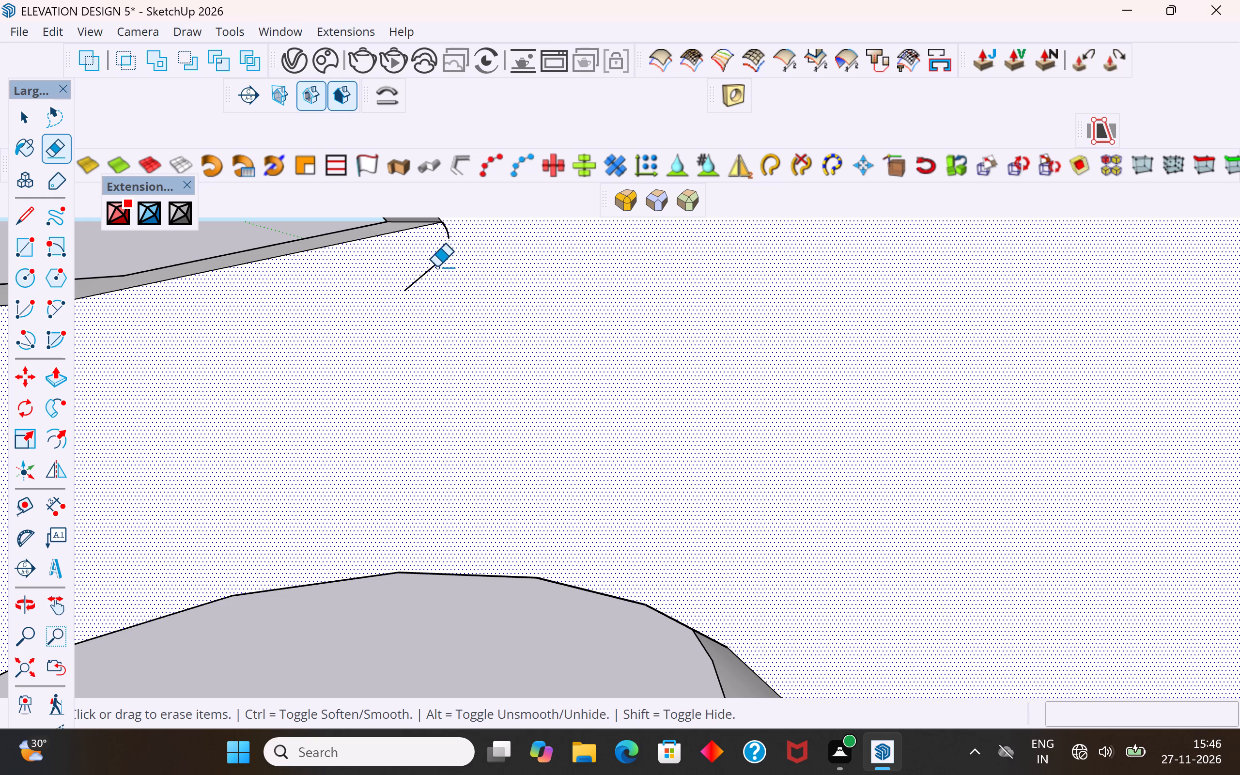
drag(446, 229, 441, 260)
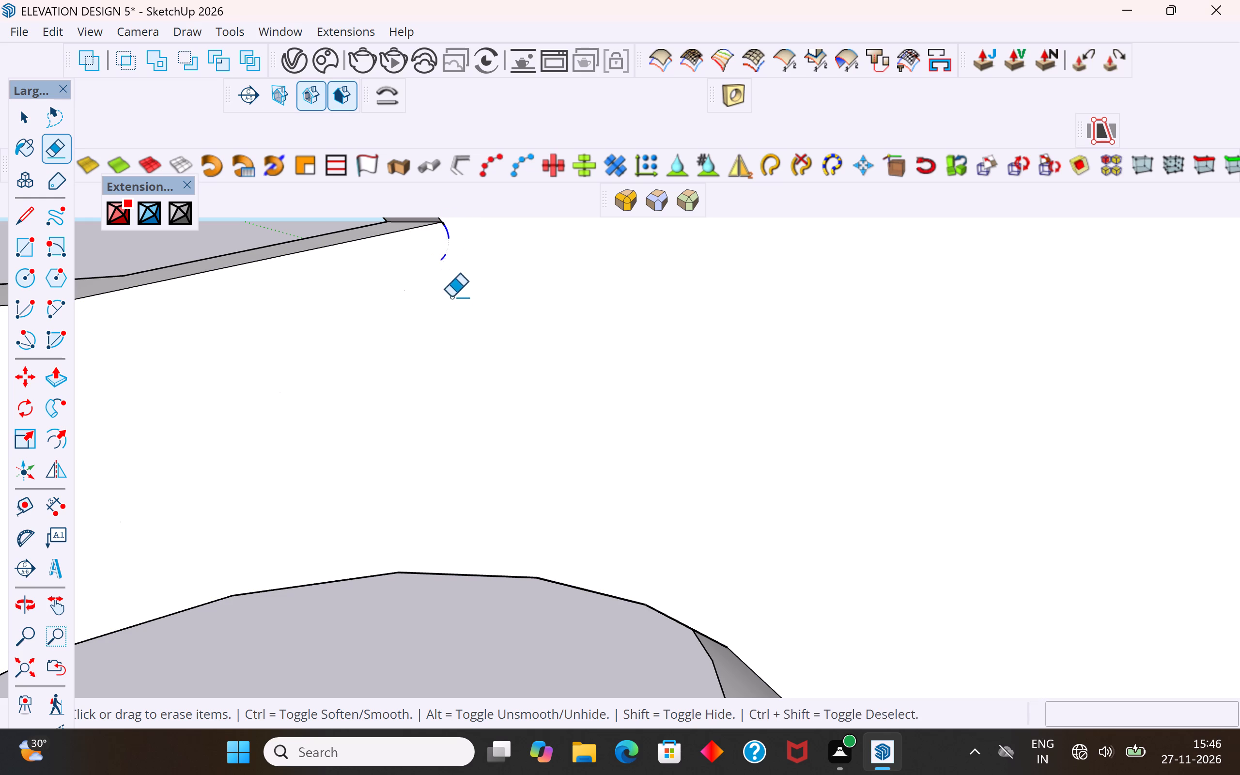
scroll(436, 363, down, 20)
scroll(436, 363, down, 4)
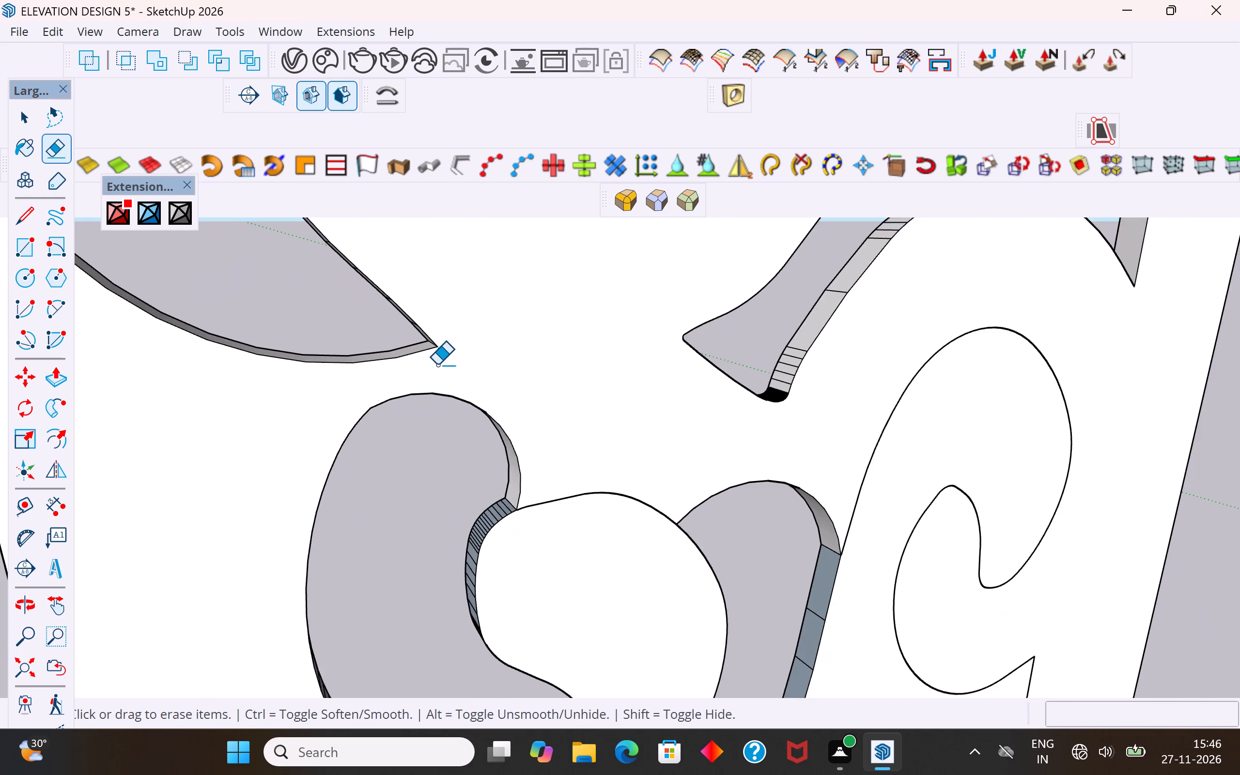
scroll(437, 365, down, 4)
click(21, 120)
click(128, 341)
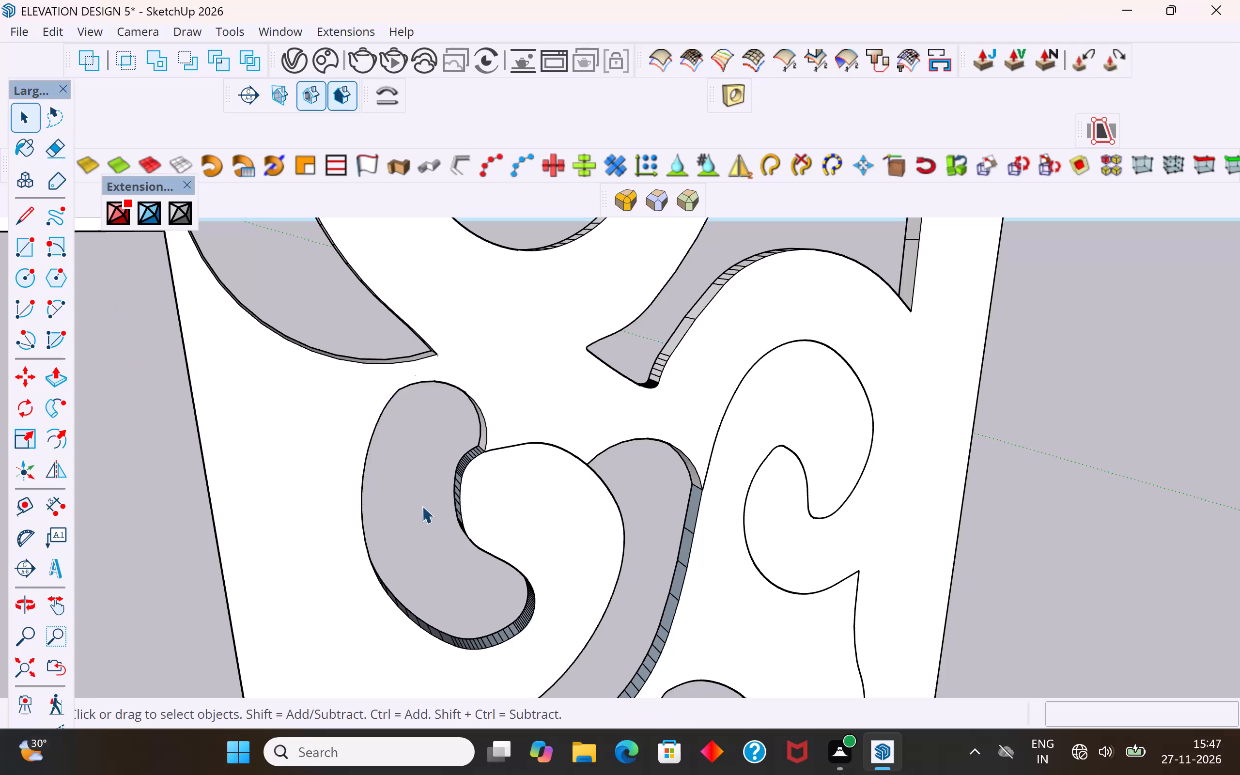
Examine the narrow upright's scroll outlines and cut-outs for leftover stray edges and openings not yet cut.
scroll(434, 510, down, 7)
middle_drag(548, 530, 532, 480)
scroll(495, 618, up, 1)
middle_drag(493, 507, 458, 550)
scroll(500, 580, up, 1)
scroll(478, 657, up, 4)
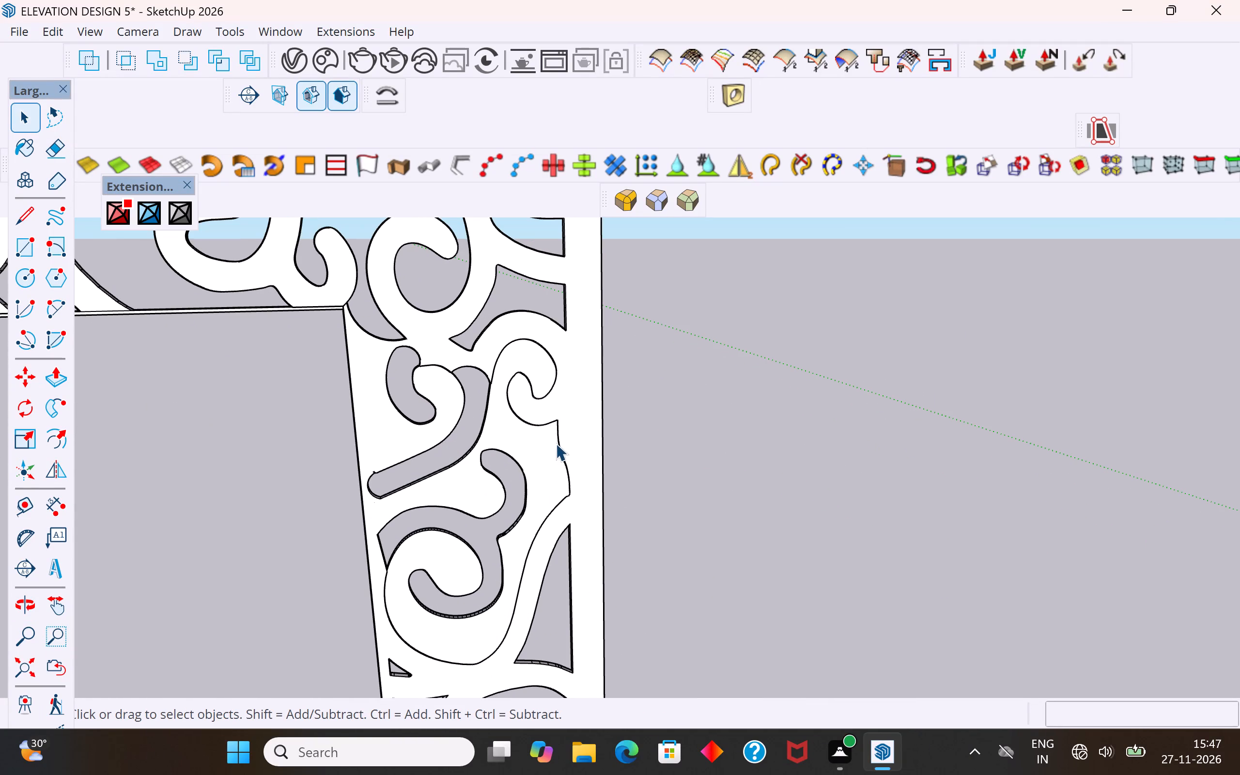
click(556, 443)
scroll(404, 491, down, 9)
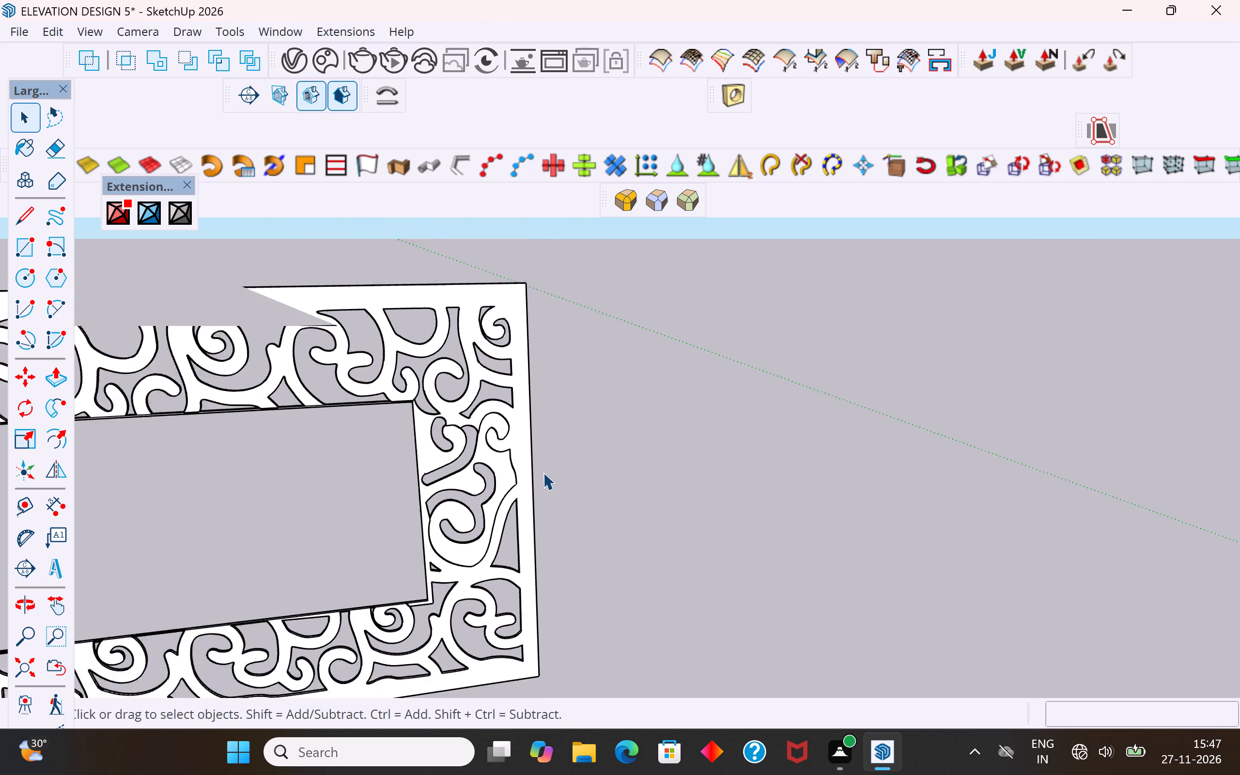
scroll(543, 472, down, 12)
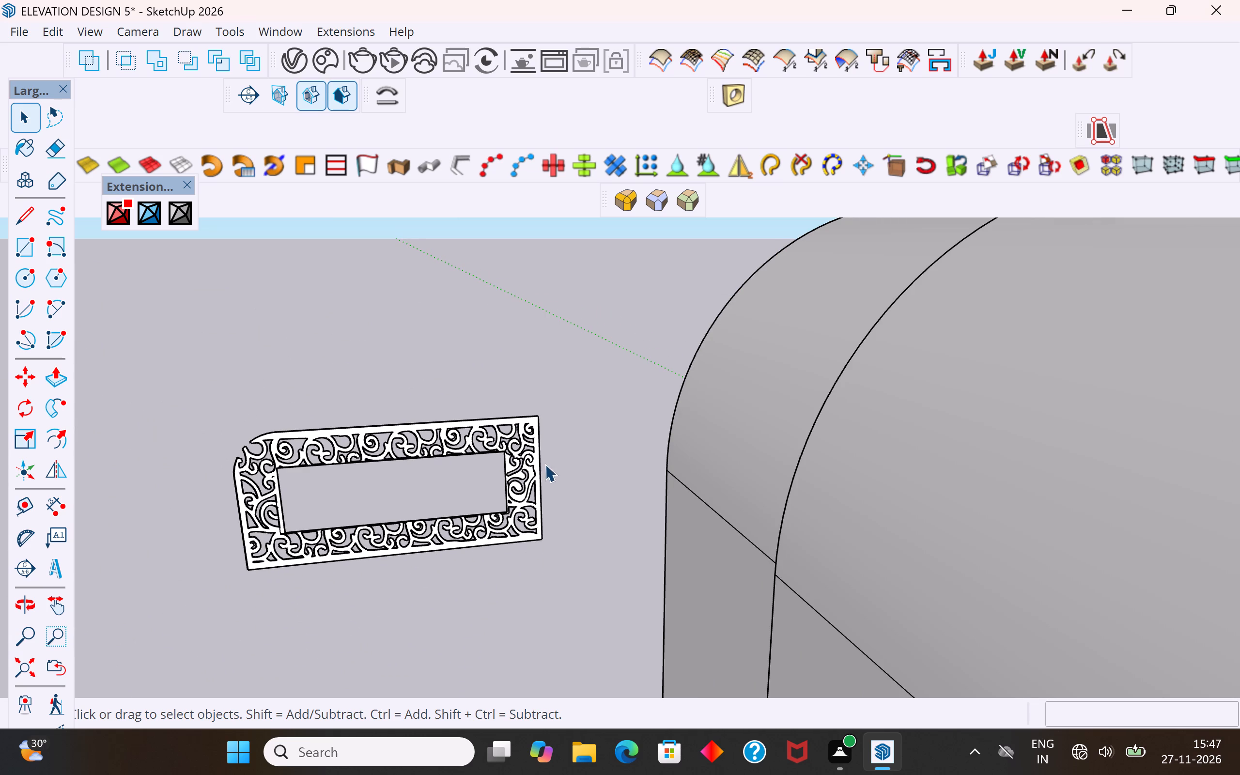
scroll(266, 573, up, 2)
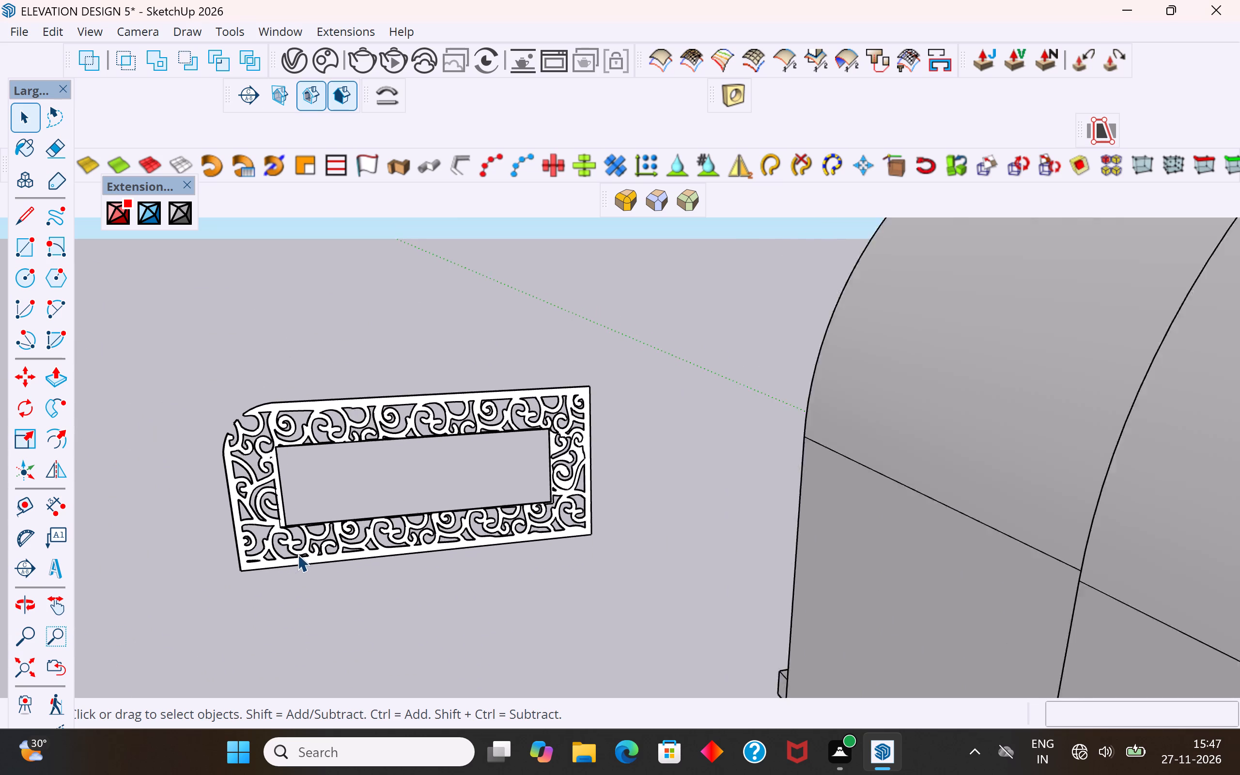
scroll(297, 554, up, 3)
scroll(635, 471, up, 12)
click(657, 461)
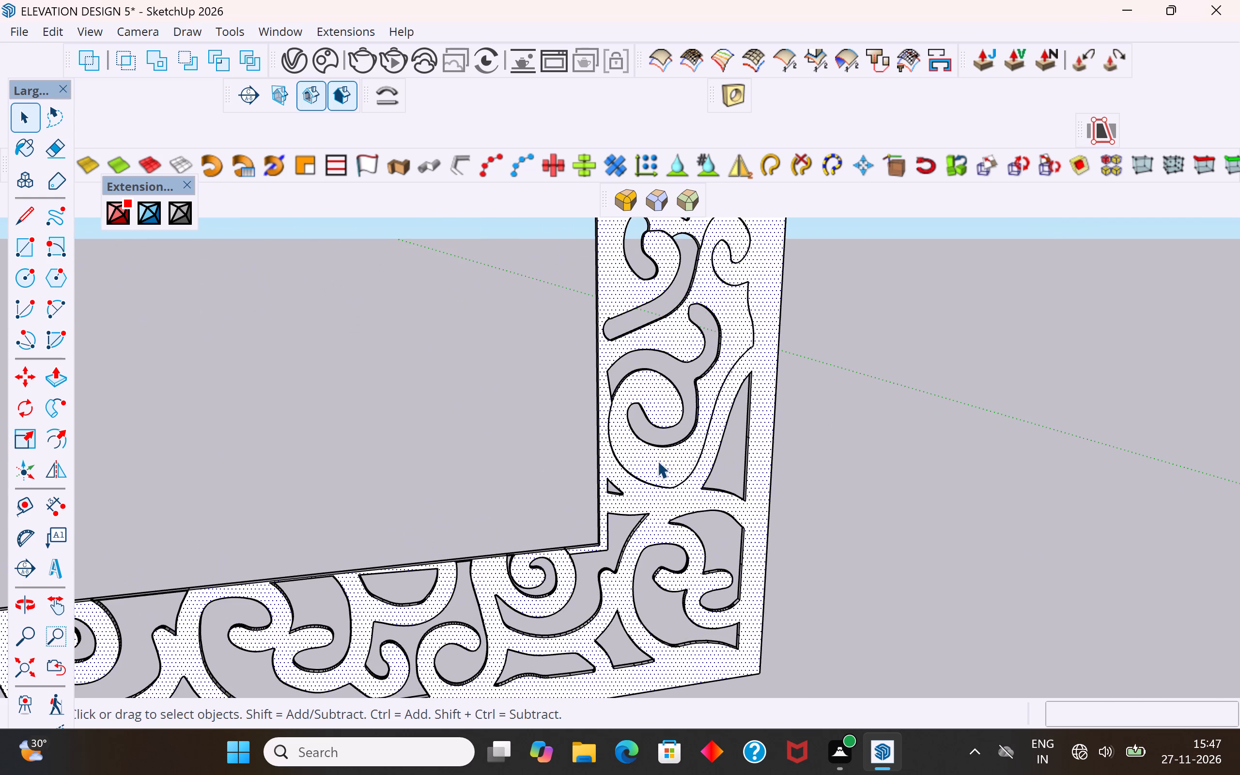
scroll(663, 494, down, 8)
scroll(701, 410, up, 13)
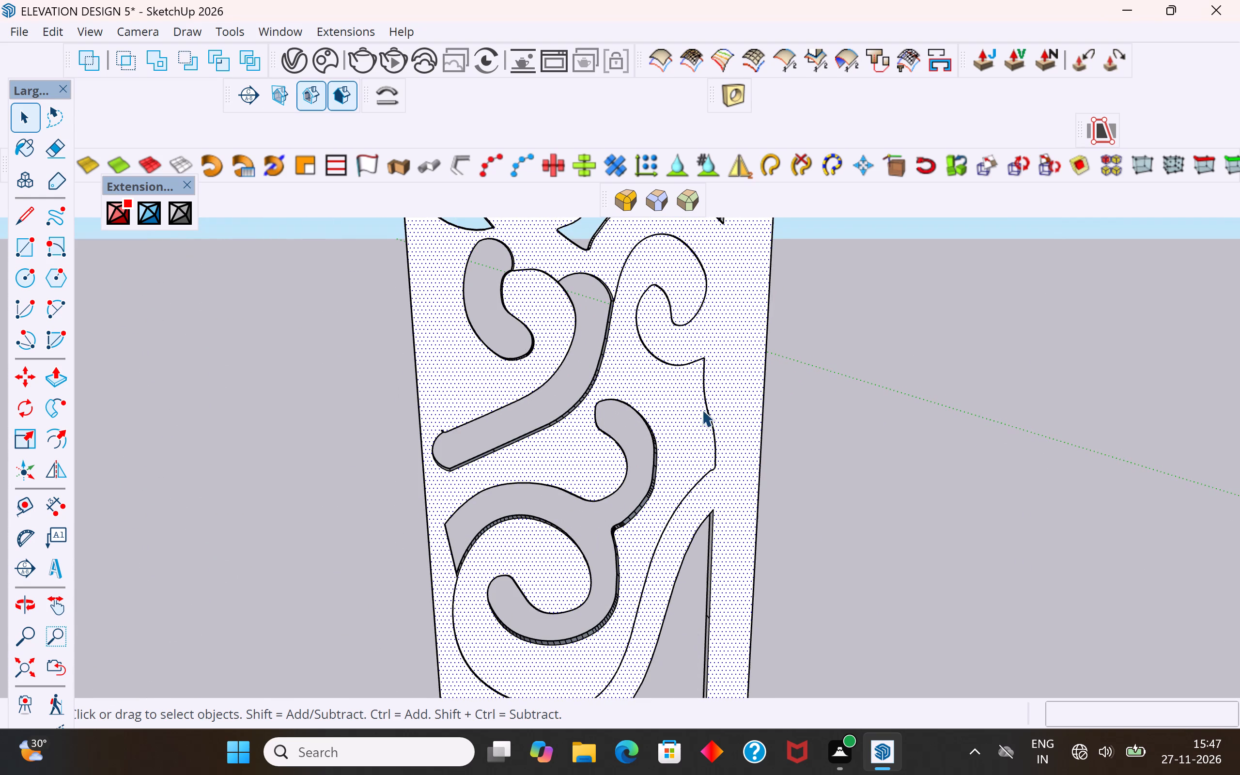
scroll(457, 438, up, 8)
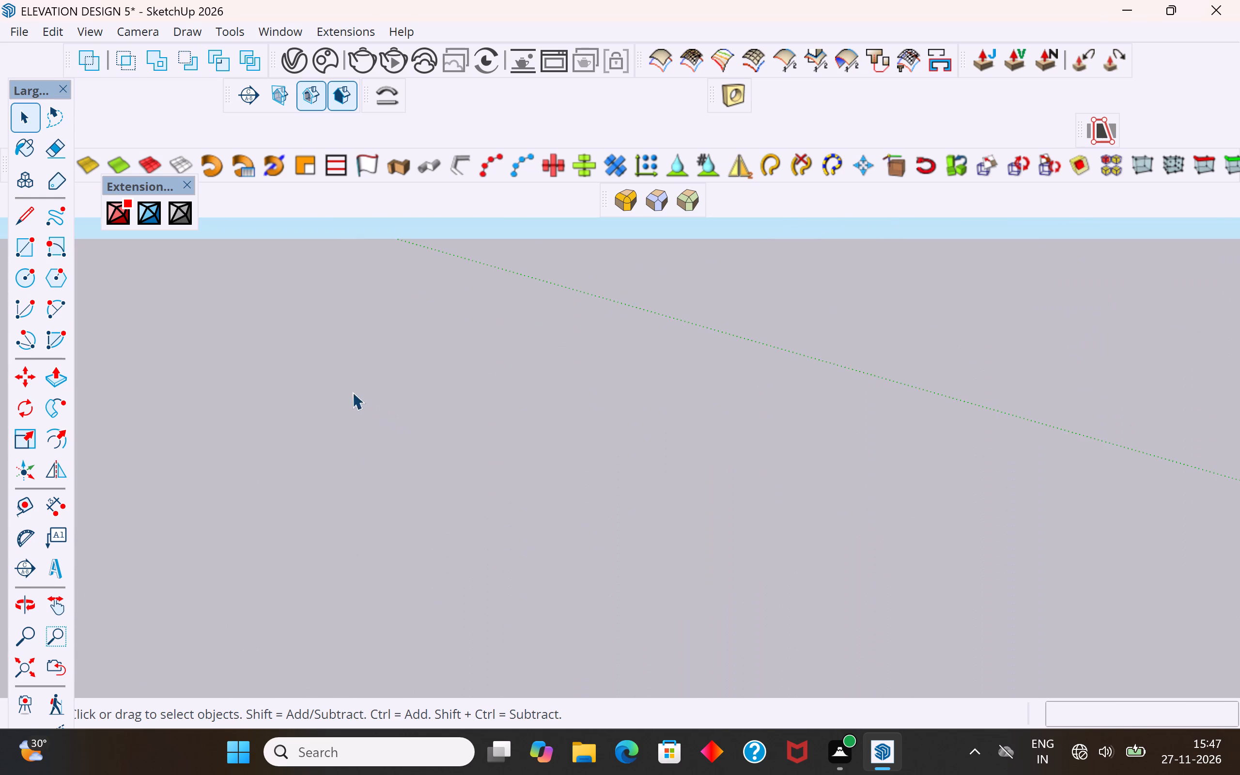
scroll(376, 434, down, 3)
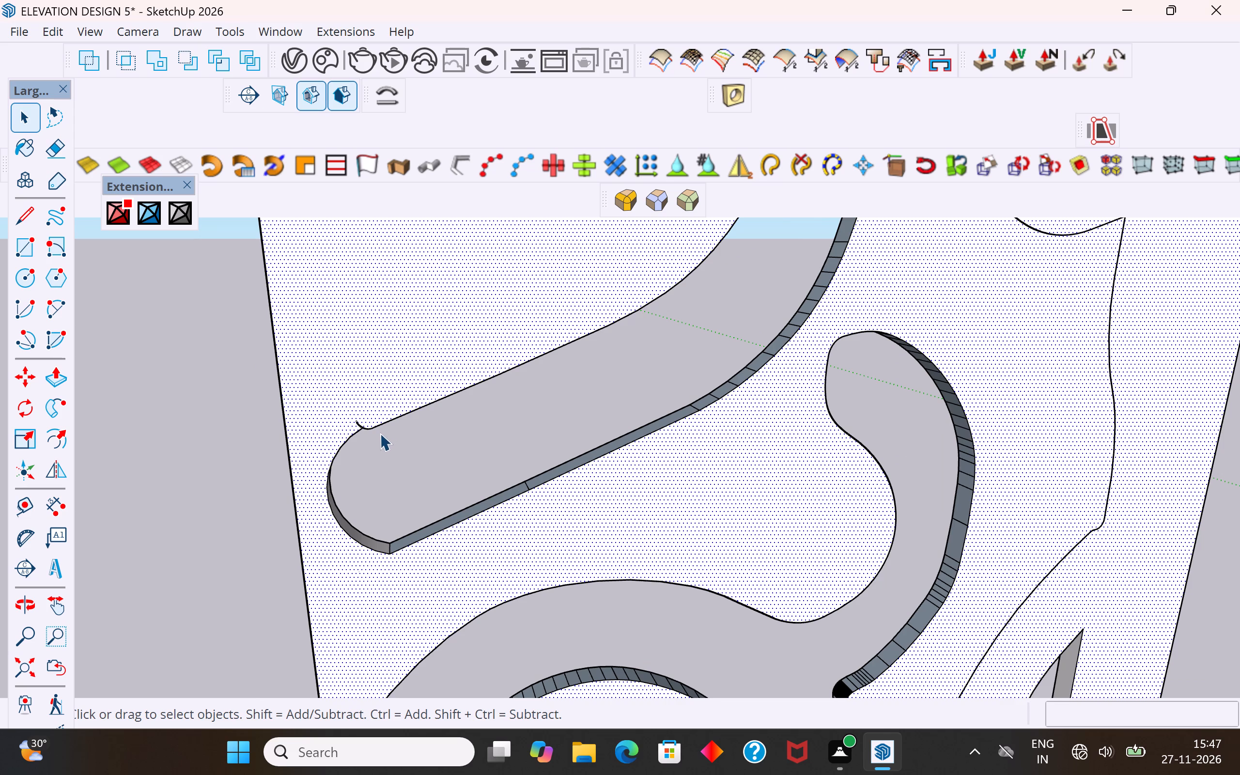
Erase the stray arc tail sticking out past the rounded end of the diagonal slot in the upright.
click(383, 432)
scroll(361, 430, up, 8)
middle_drag(365, 417, 256, 378)
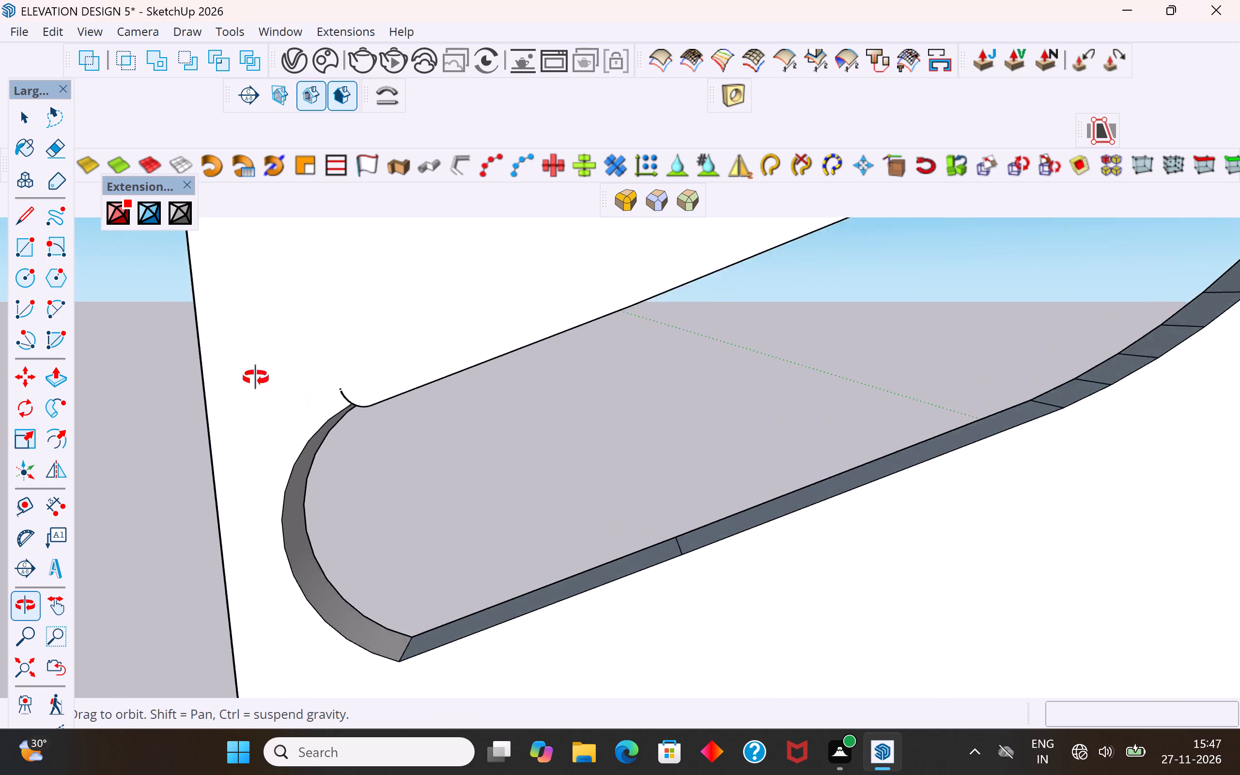
middle_drag(256, 378, 231, 245)
middle_drag(361, 419, 652, 410)
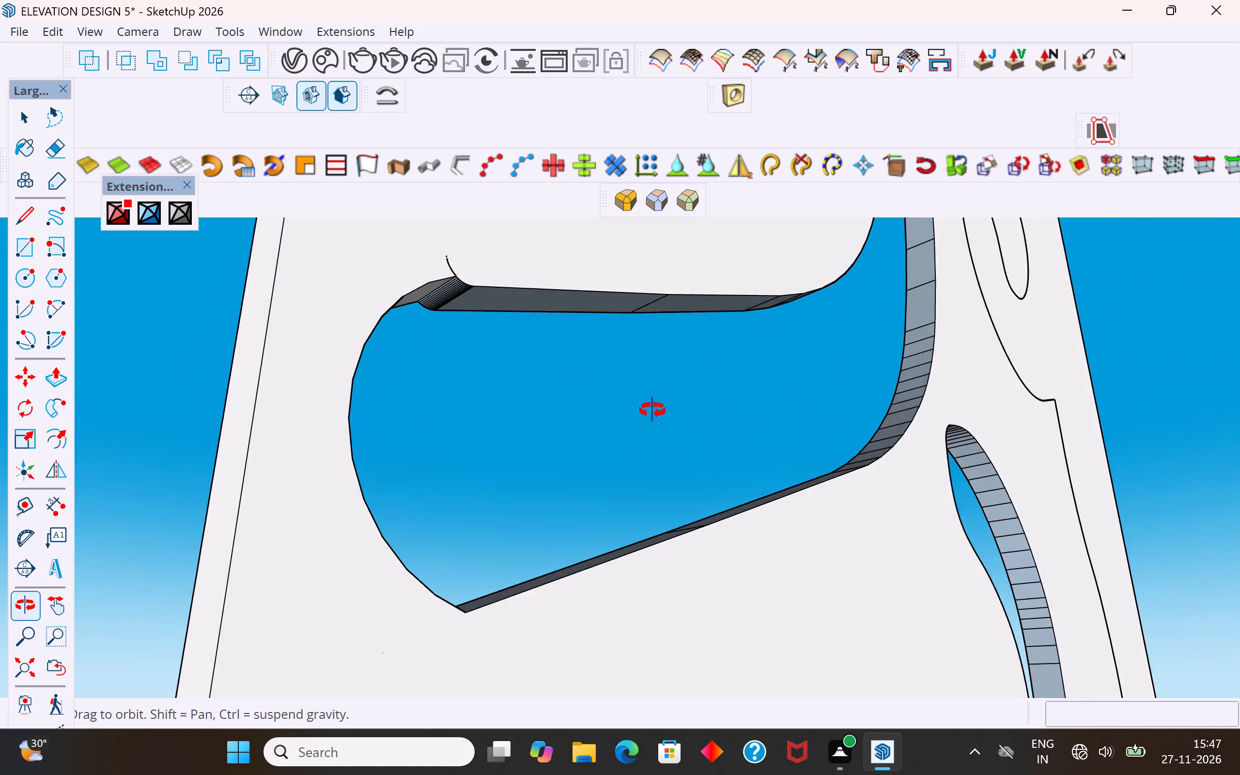
middle_drag(652, 410, 651, 408)
scroll(450, 254, up, 9)
click(445, 270)
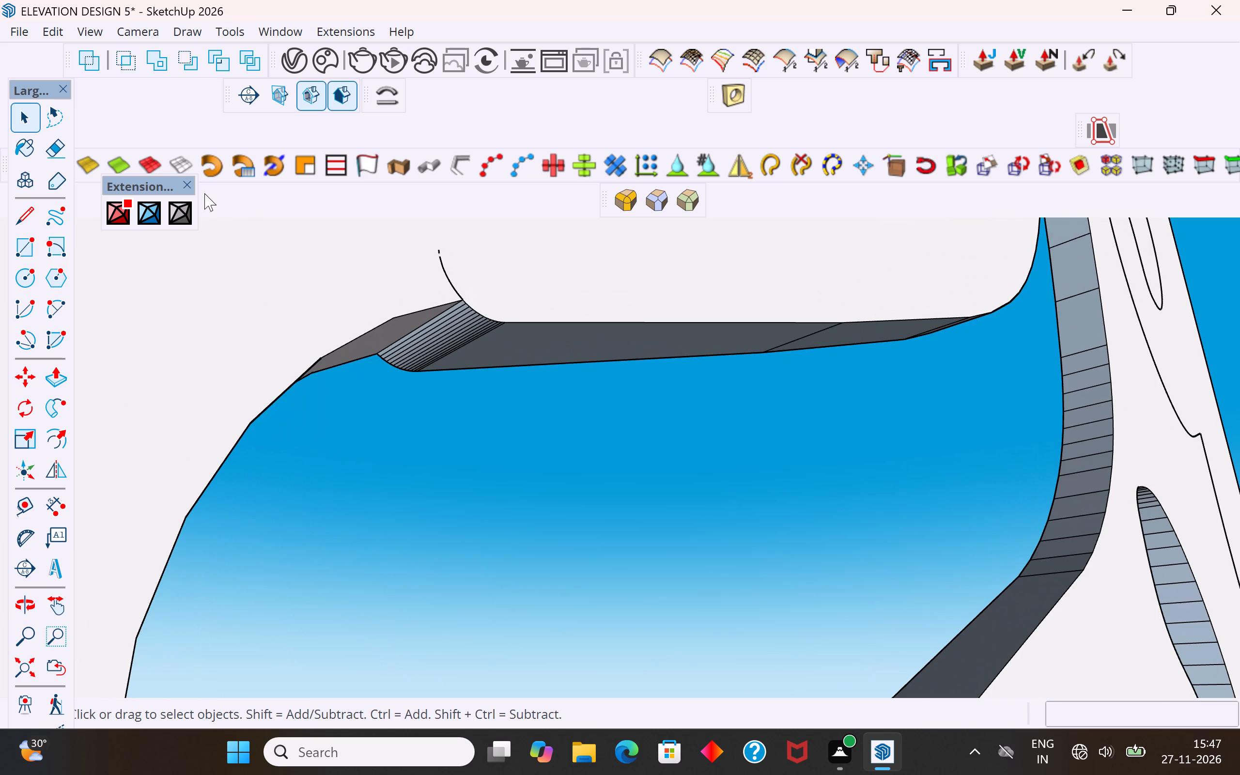
click(56, 152)
drag(457, 275, 431, 275)
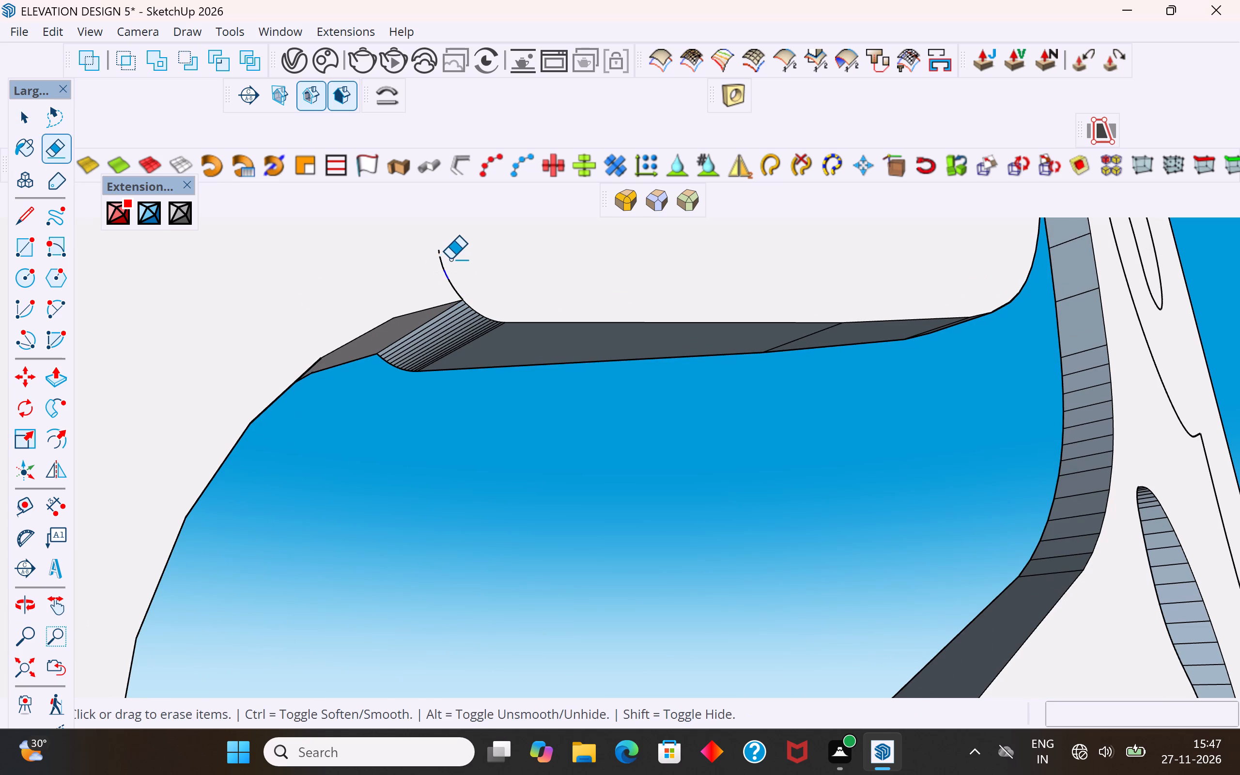
drag(437, 249, 442, 282)
drag(435, 256, 453, 285)
drag(458, 290, 442, 261)
drag(440, 261, 459, 292)
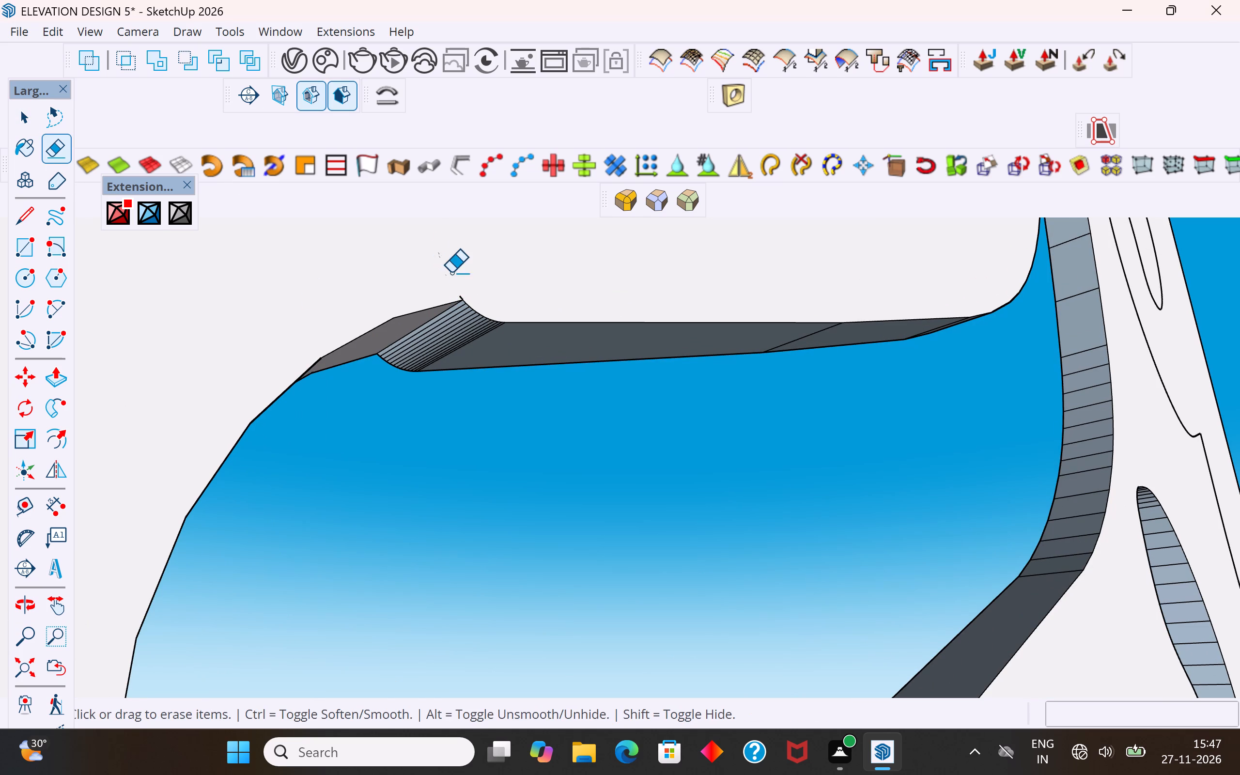
drag(437, 251, 441, 268)
click(461, 295)
Select the entire ornamental frame in front of the building and make it a group.
scroll(526, 359, down, 11)
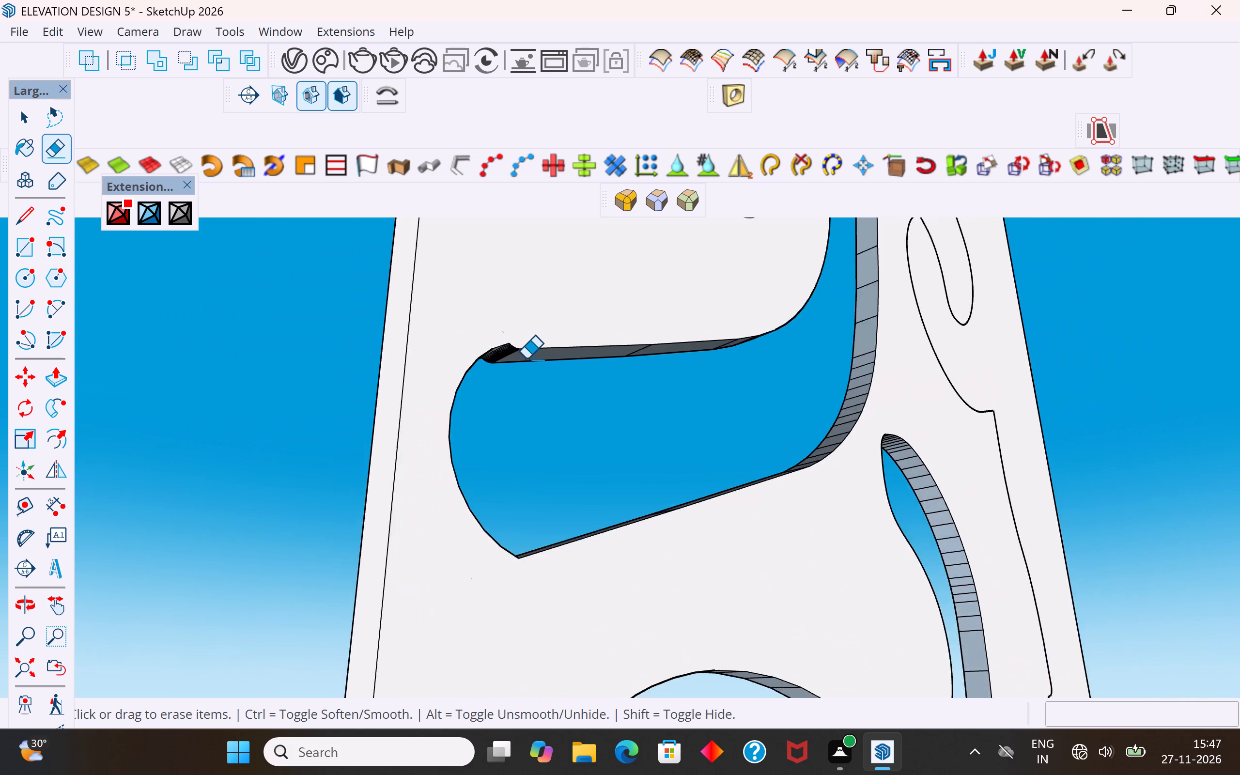
scroll(526, 359, down, 20)
scroll(526, 359, down, 6)
middle_drag(542, 498, 507, 539)
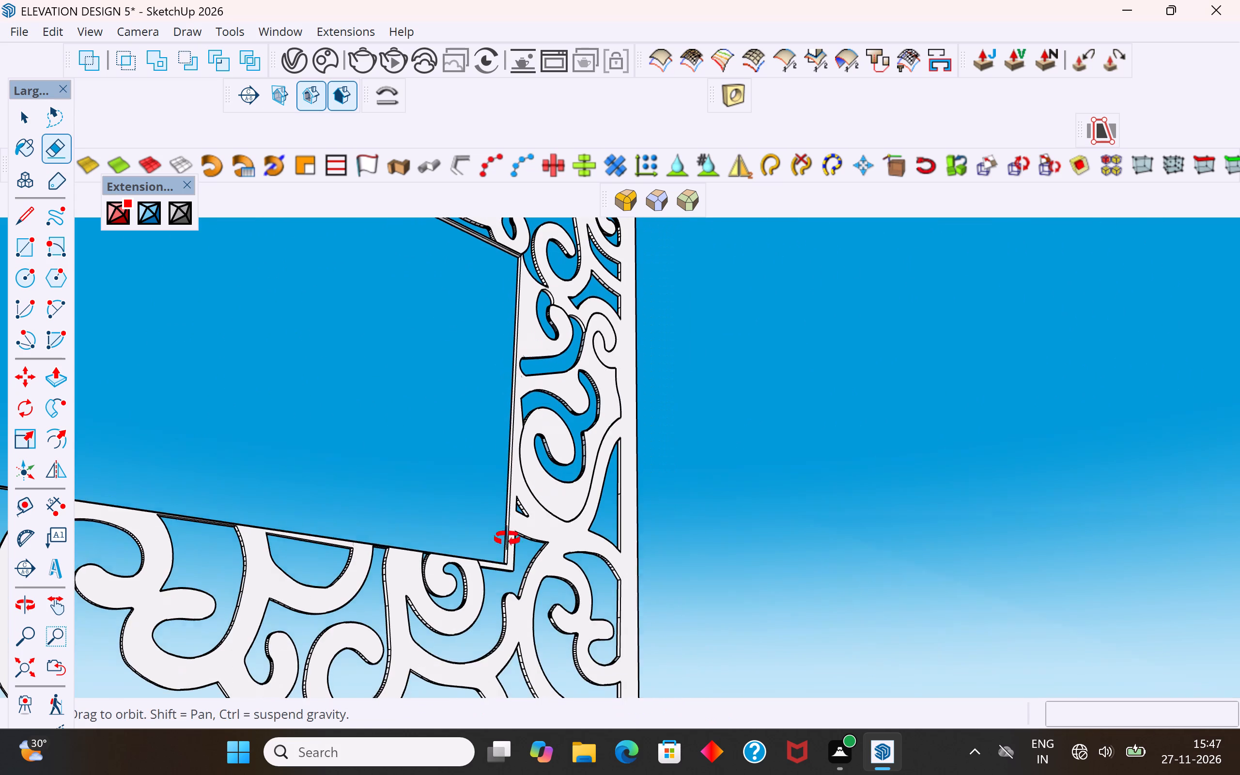
middle_drag(507, 539, 438, 619)
scroll(453, 596, up, 1)
scroll(666, 450, down, 6)
middle_drag(741, 493, 599, 521)
scroll(805, 513, down, 4)
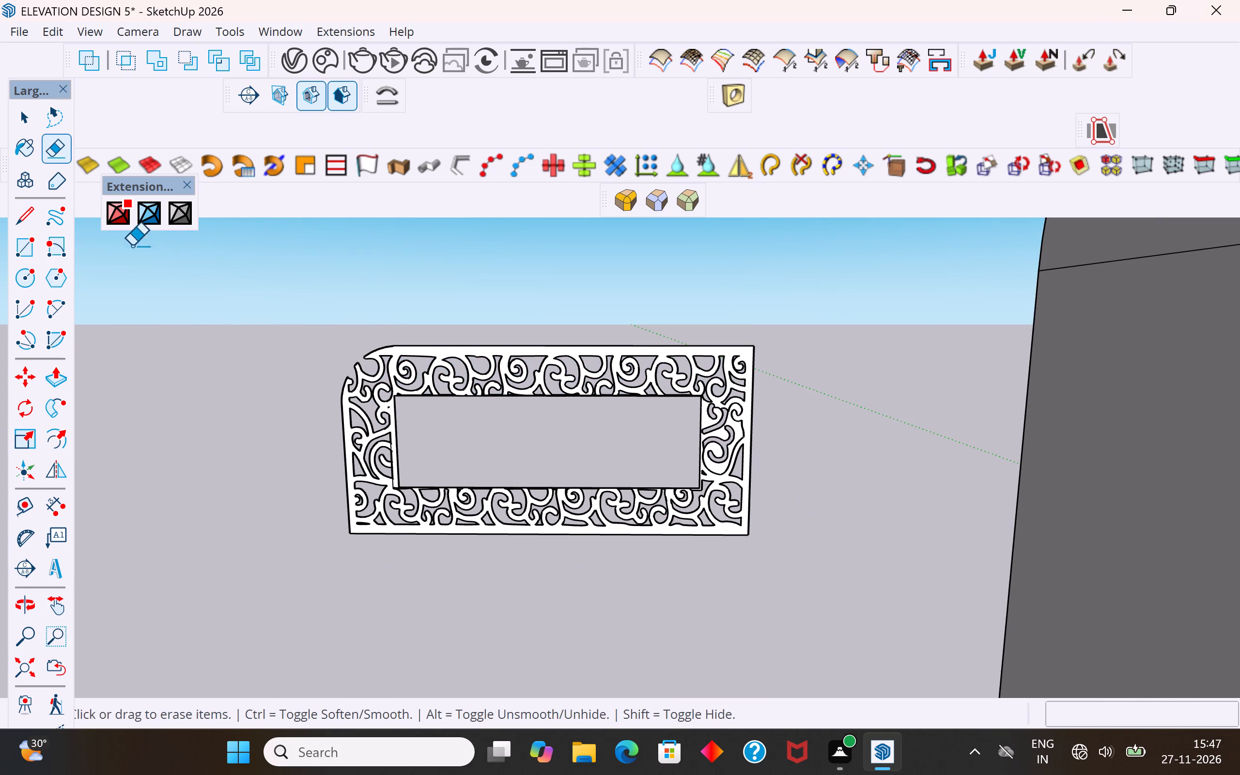
click(29, 120)
click(211, 325)
middle_drag(330, 496, 993, 495)
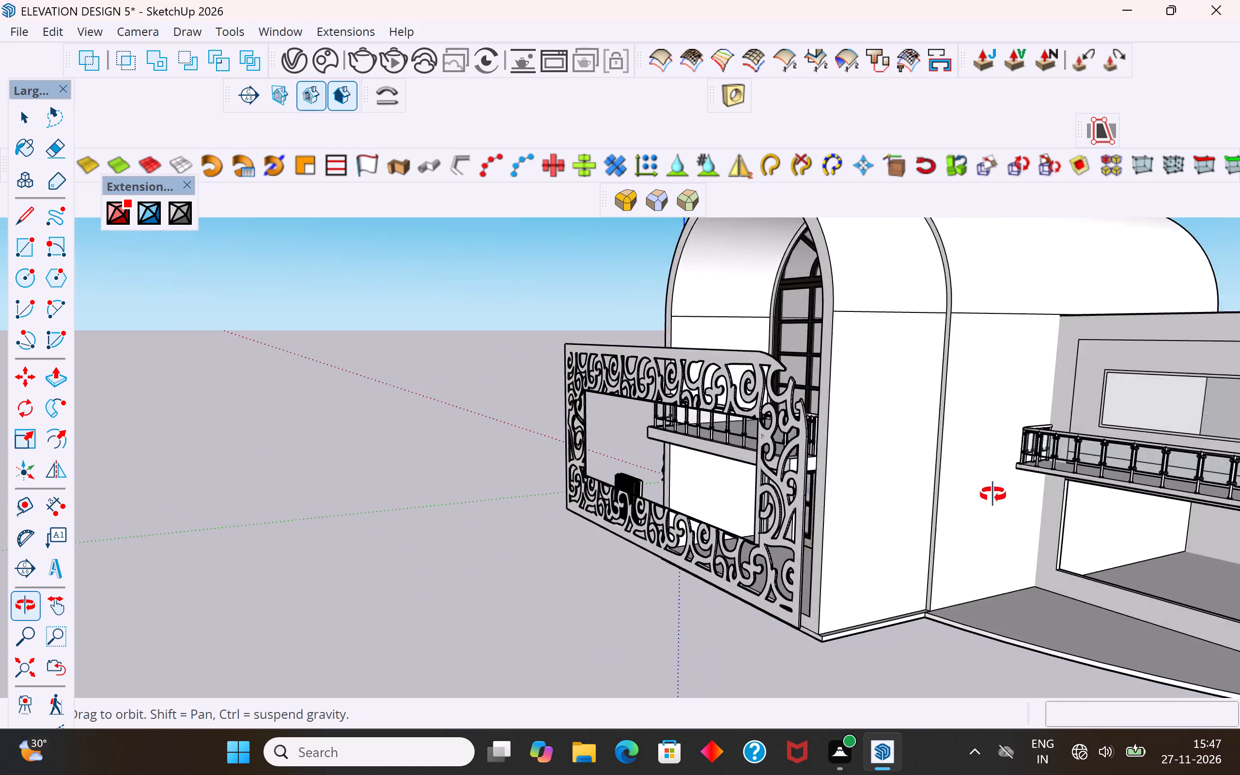
middle_drag(993, 495, 1184, 577)
scroll(703, 592, down, 3)
middle_drag(907, 548, 815, 589)
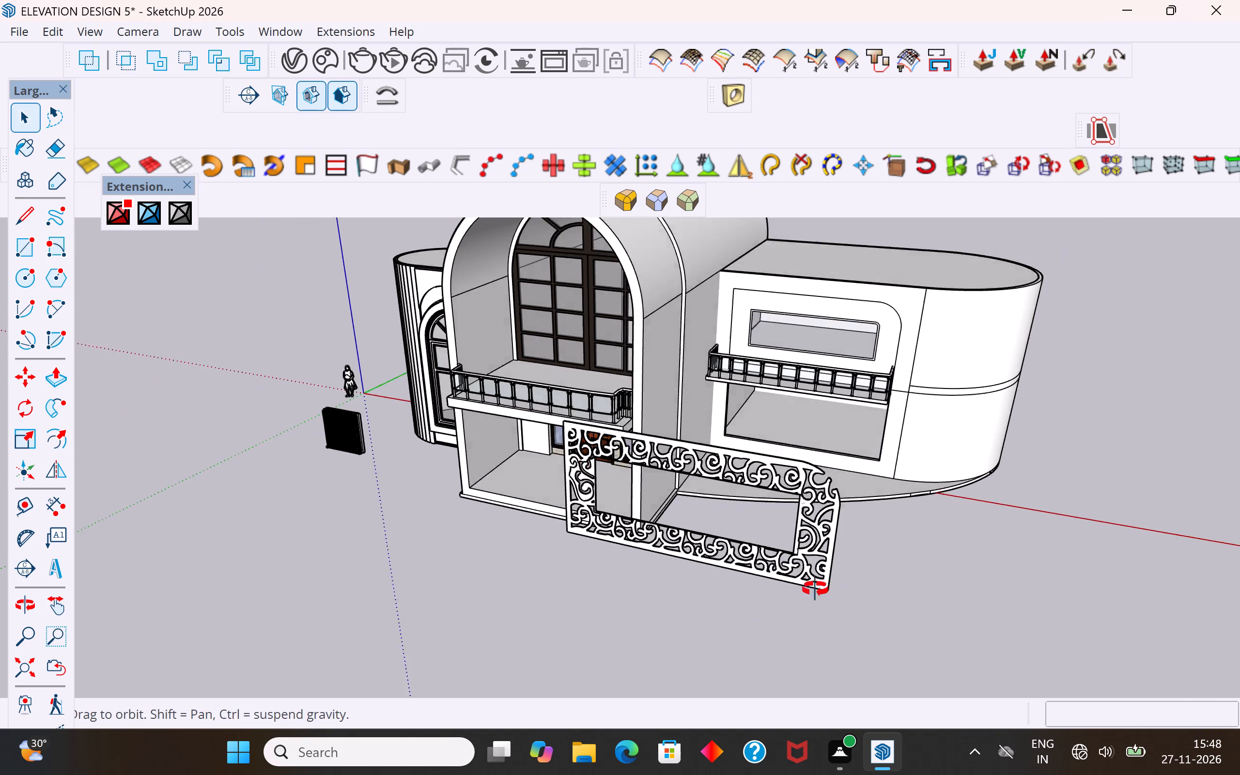
middle_drag(815, 589, 648, 664)
scroll(365, 443, down, 4)
middle_drag(558, 533, 518, 540)
drag(571, 356, 540, 517)
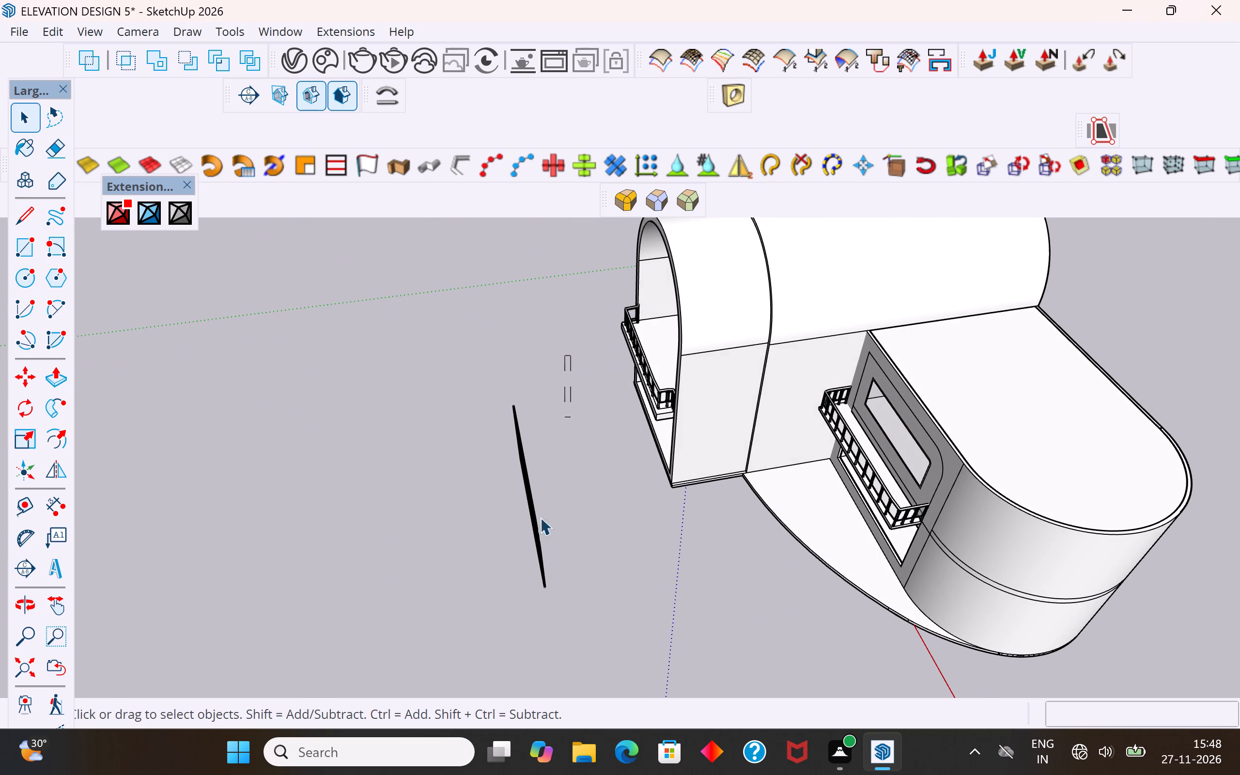
drag(540, 517, 478, 608)
right_click(537, 541)
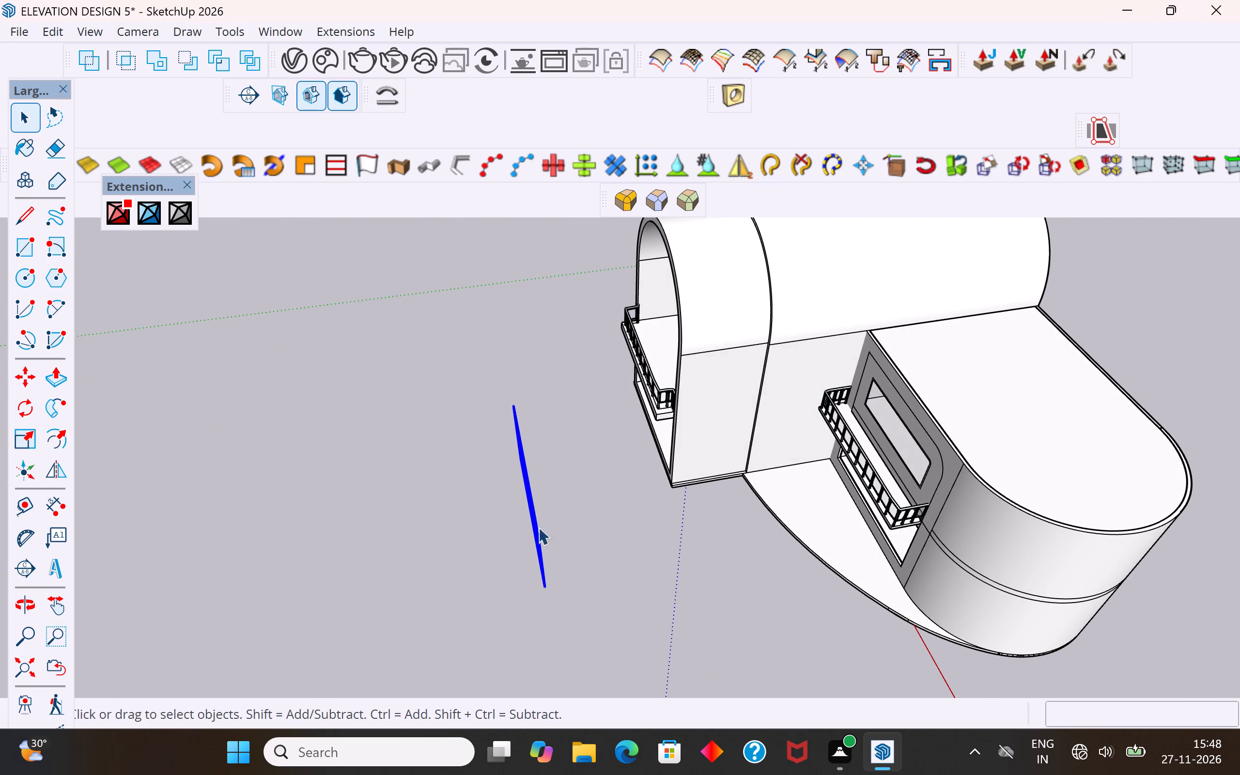
click(586, 186)
click(458, 428)
Move the grouped ornamental frame about 55' 3 5/8" away, to the open ground beyond the building's curved wing.
middle_drag(471, 541, 931, 423)
click(680, 439)
middle_drag(691, 471, 703, 380)
scroll(676, 362, up, 5)
middle_drag(680, 368, 698, 450)
scroll(698, 451, up, 3)
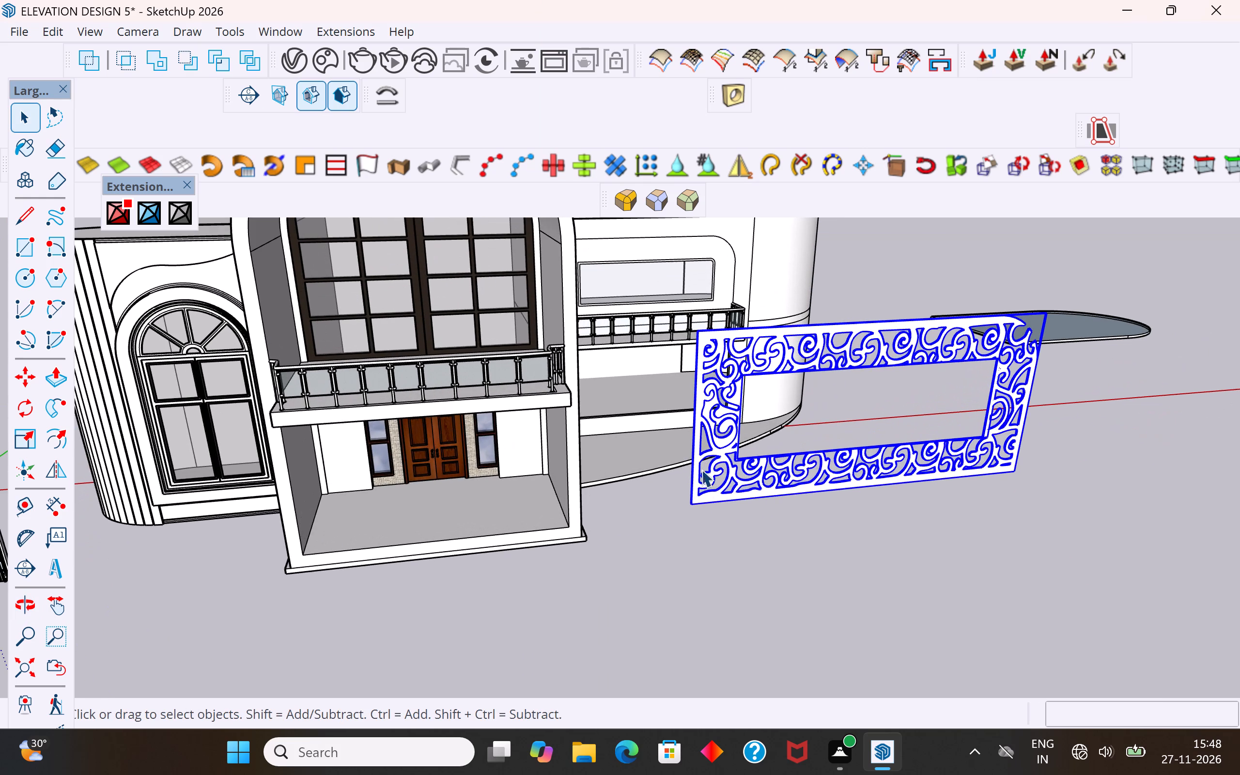
key(m)
drag(696, 509, 703, 497)
scroll(744, 470, down, 6)
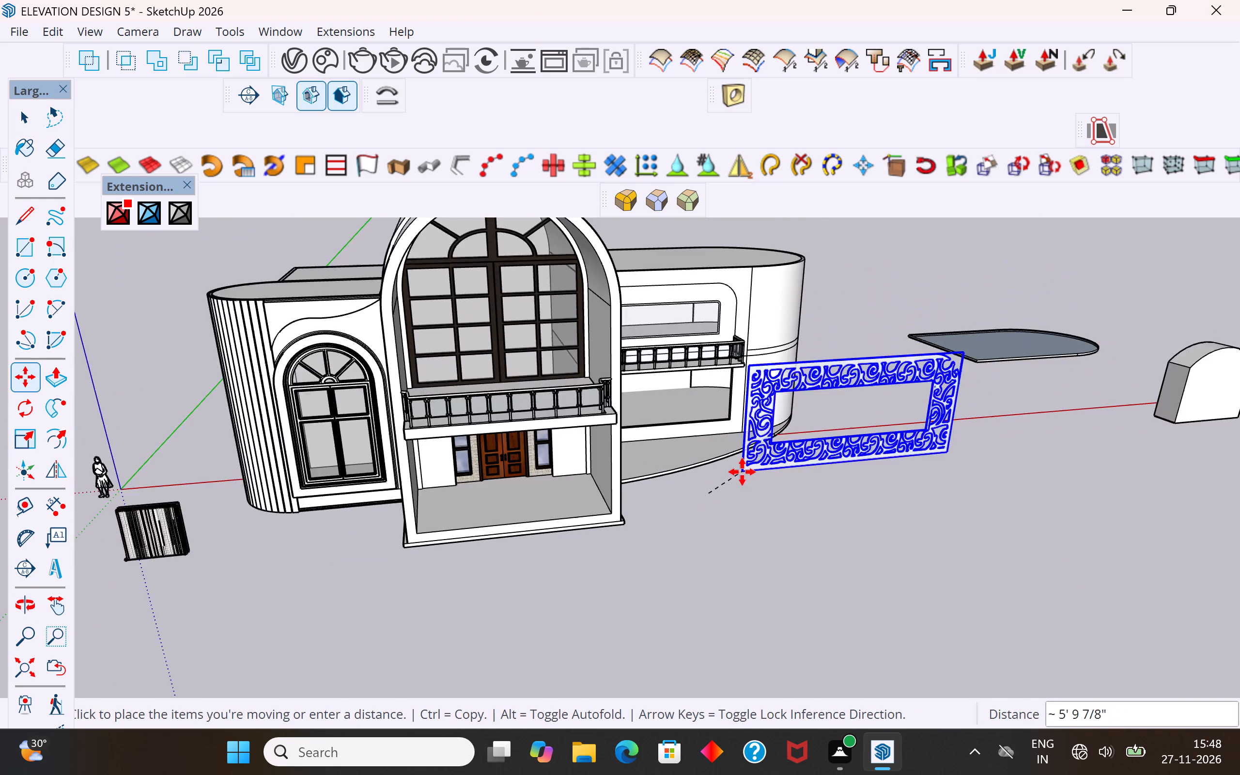
middle_drag(820, 417, 603, 484)
click(969, 518)
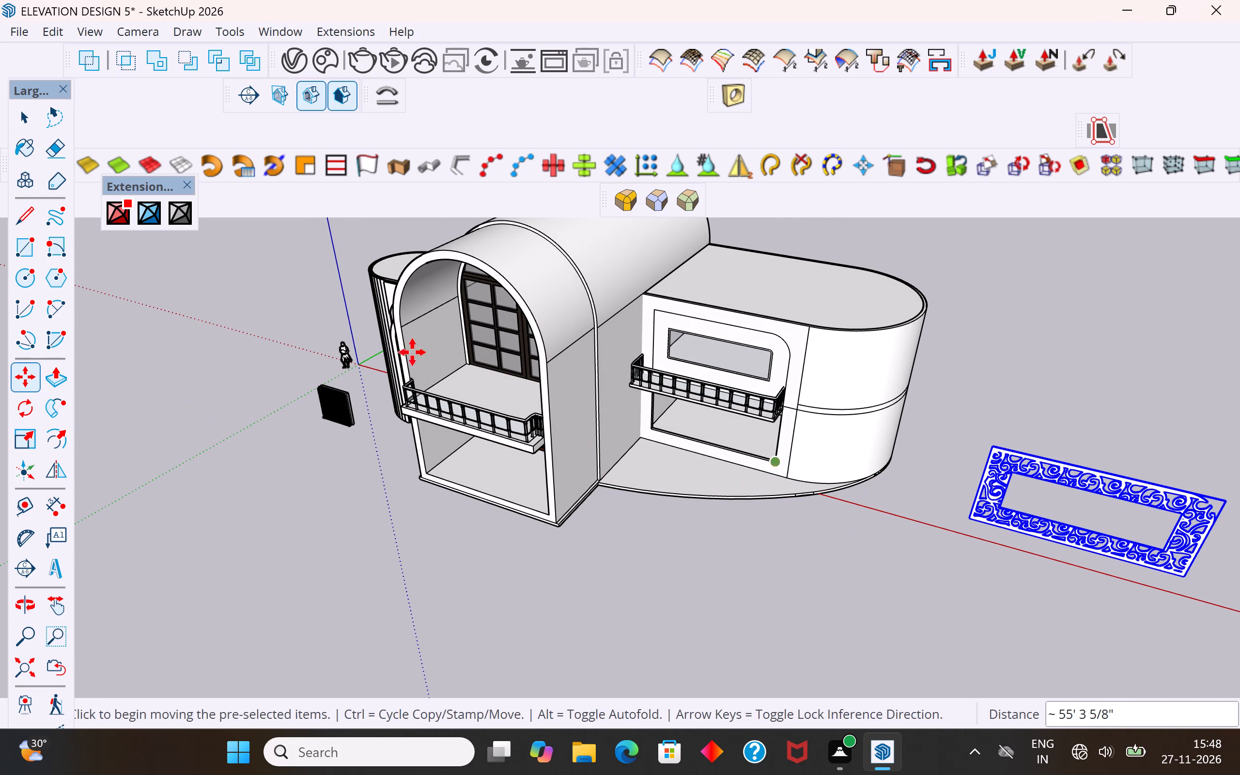
click(31, 122)
click(186, 387)
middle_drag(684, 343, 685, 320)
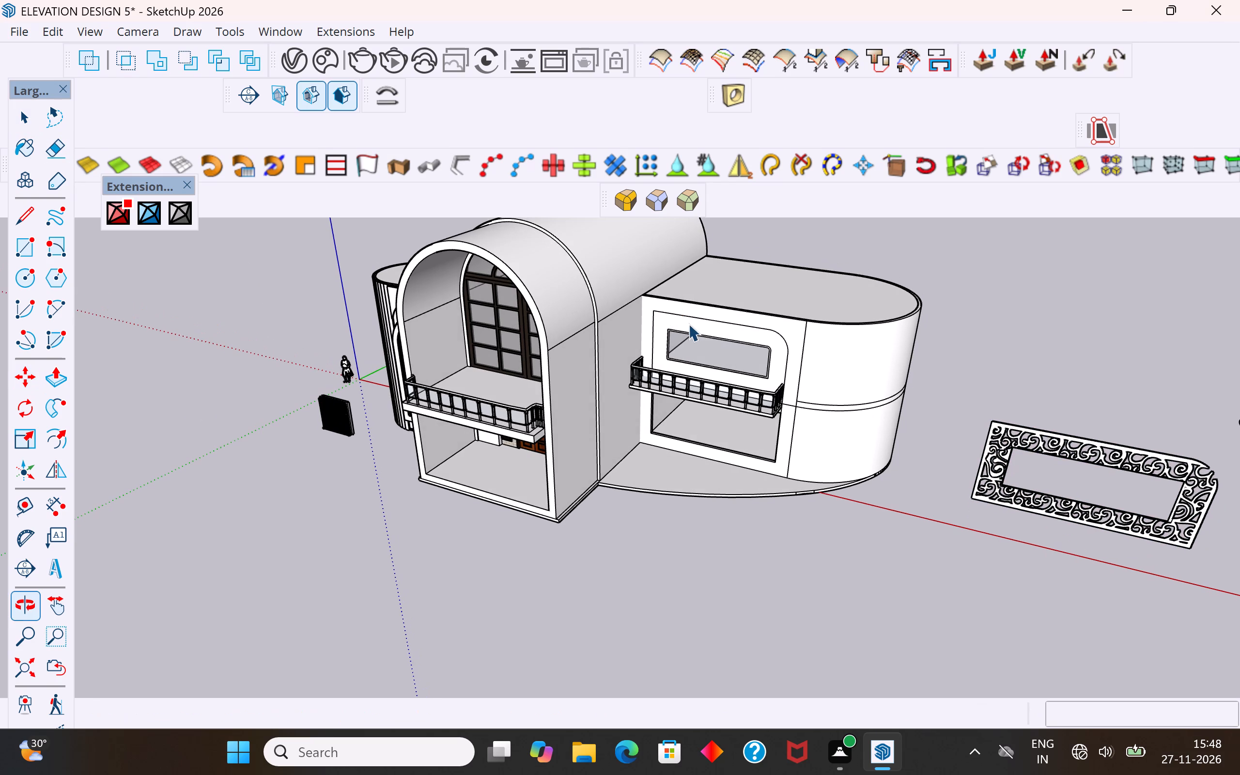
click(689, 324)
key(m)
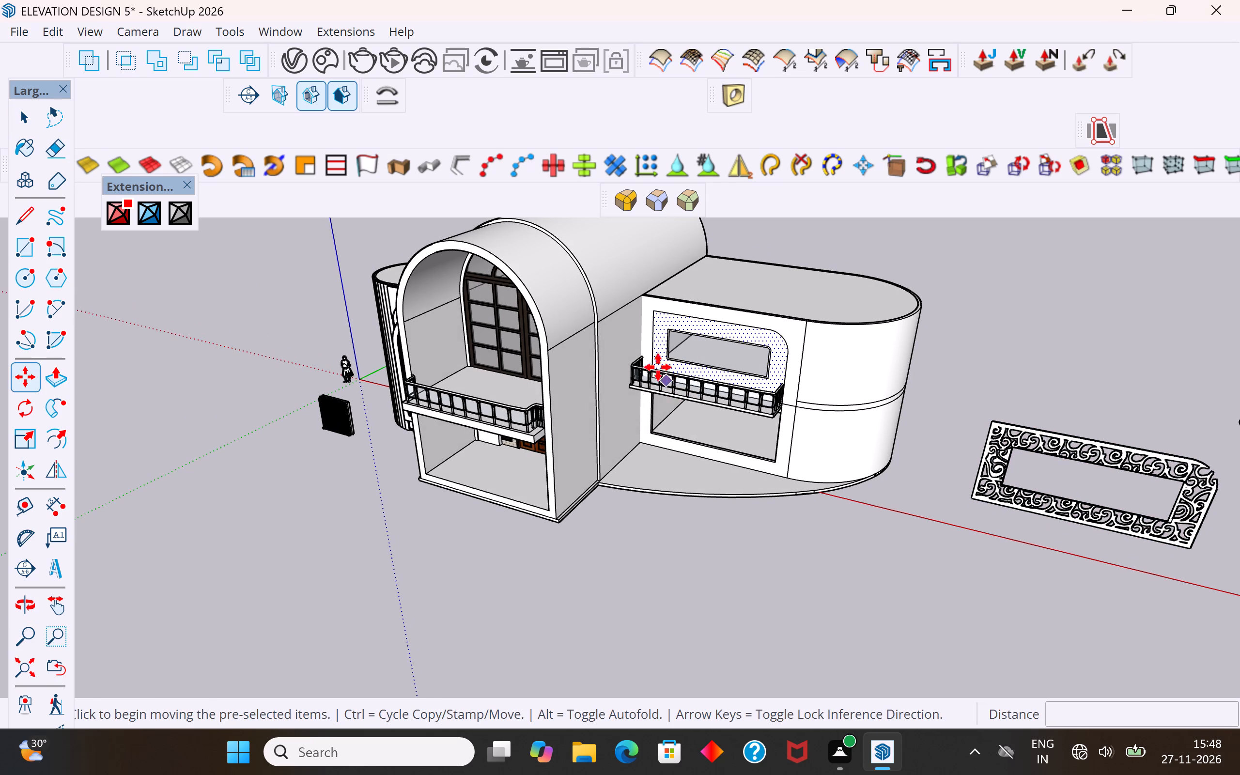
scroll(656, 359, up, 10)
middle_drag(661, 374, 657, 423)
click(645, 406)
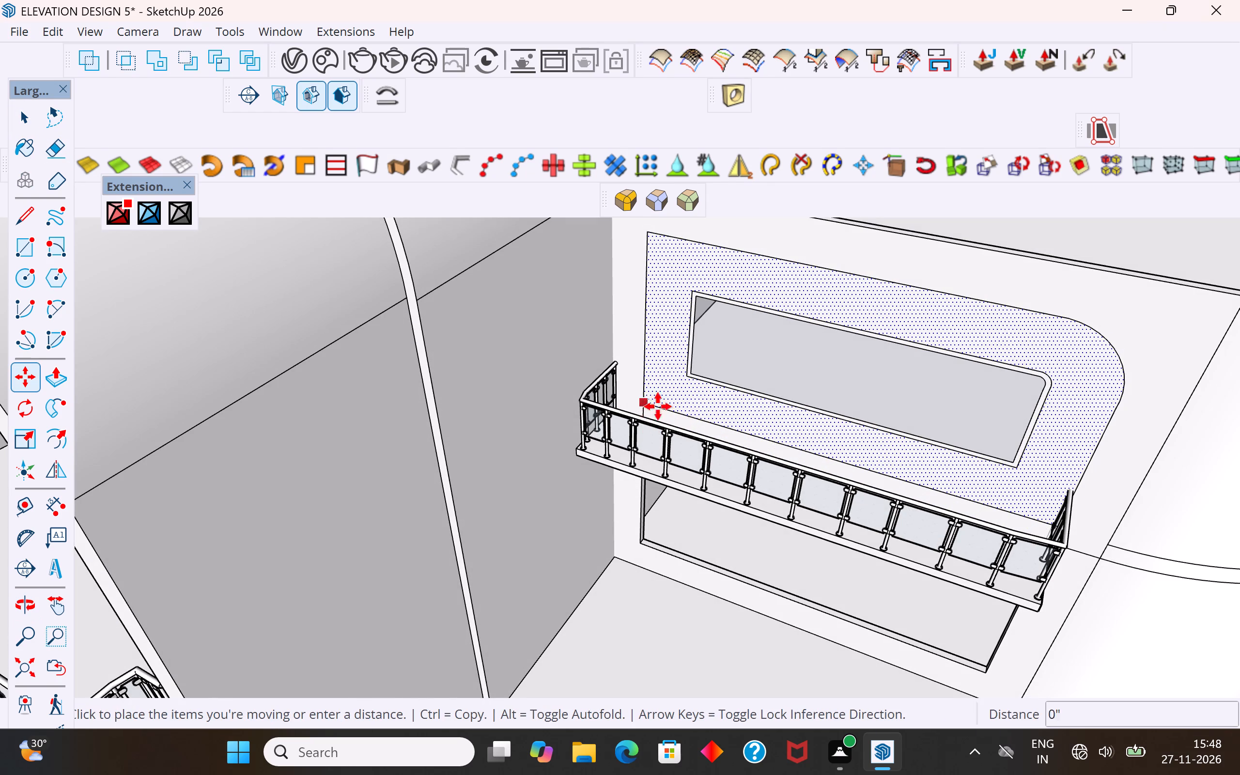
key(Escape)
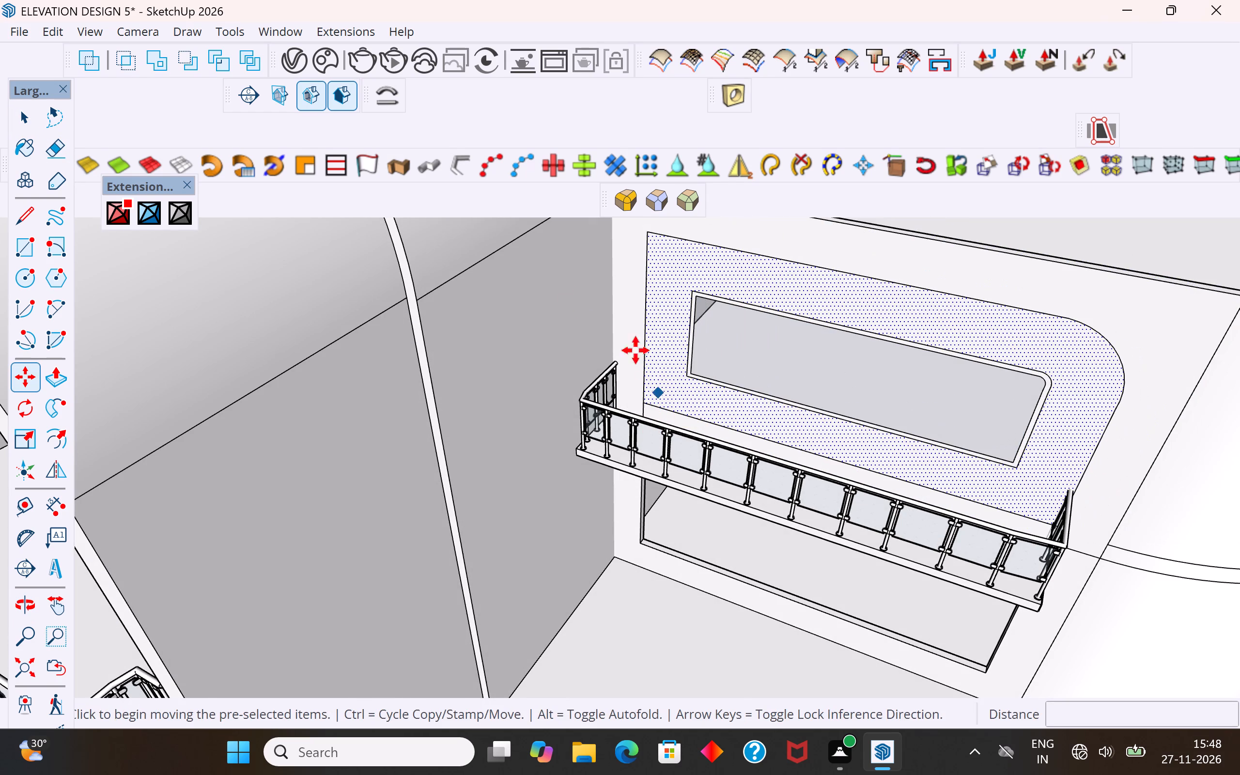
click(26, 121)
Delete the front and back faces of the round-cornered panel surrounding the window above the curved wing's balcony.
scroll(589, 386, down, 6)
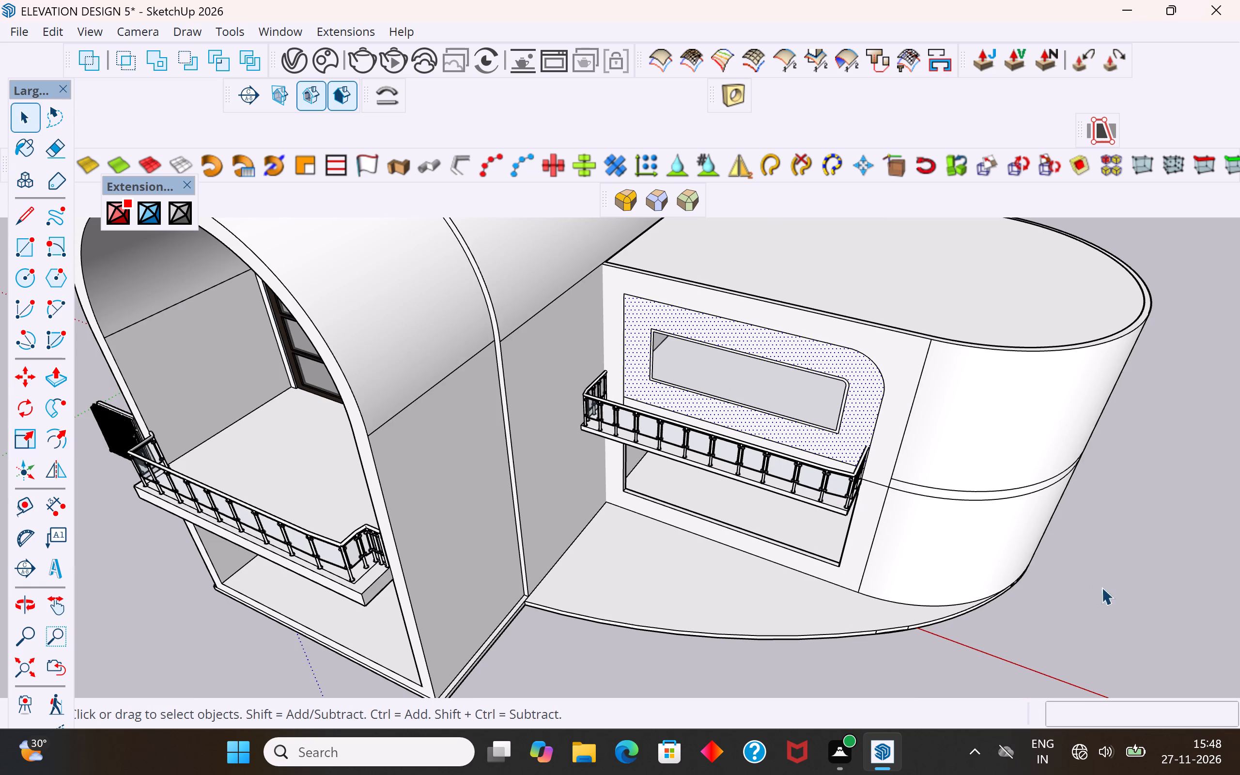
click(1101, 587)
click(864, 407)
key(Delete)
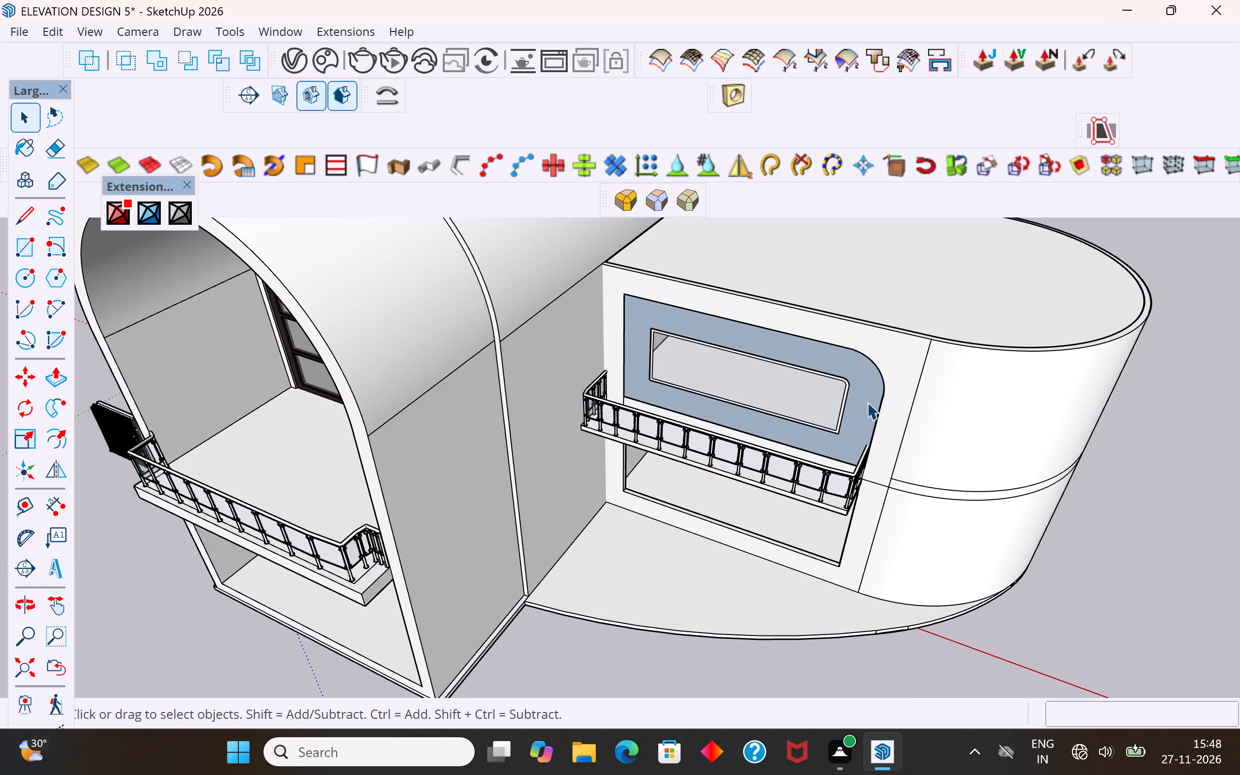
click(869, 400)
key(Delete)
middle_drag(862, 404, 673, 316)
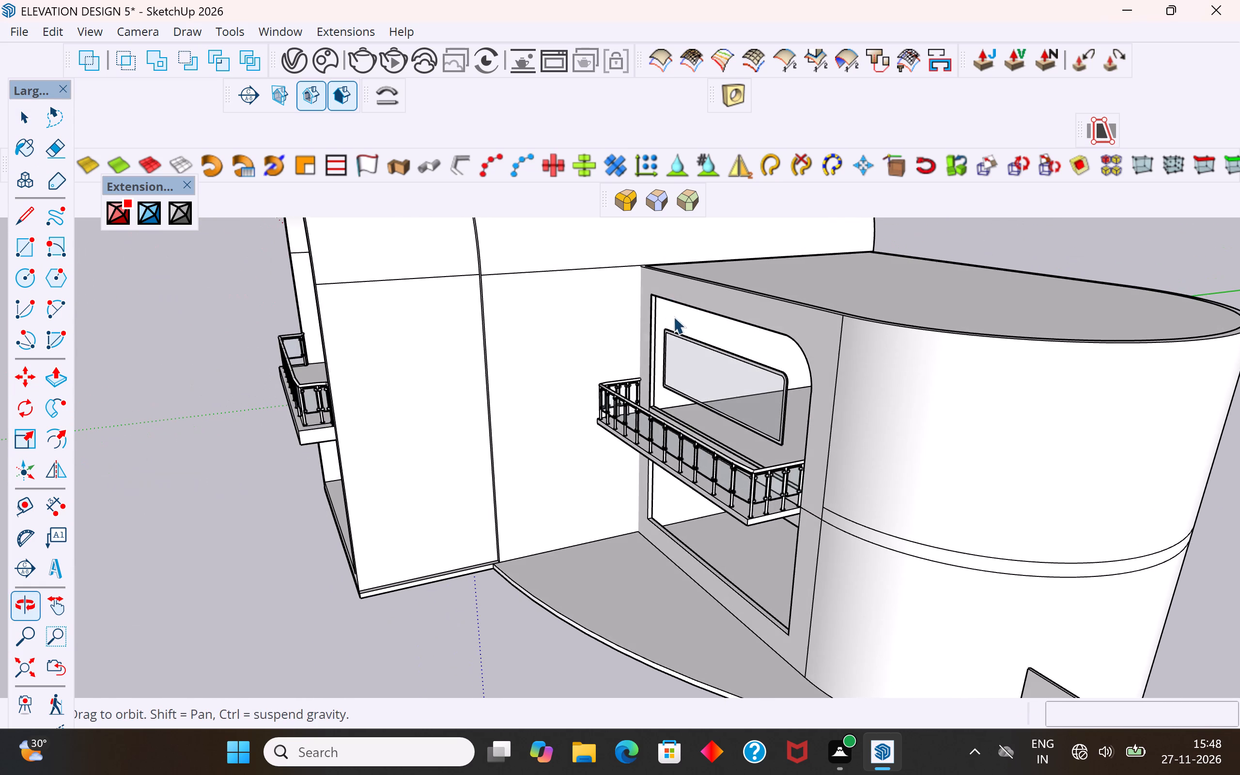
middle_drag(673, 316, 672, 313)
middle_drag(826, 423, 871, 485)
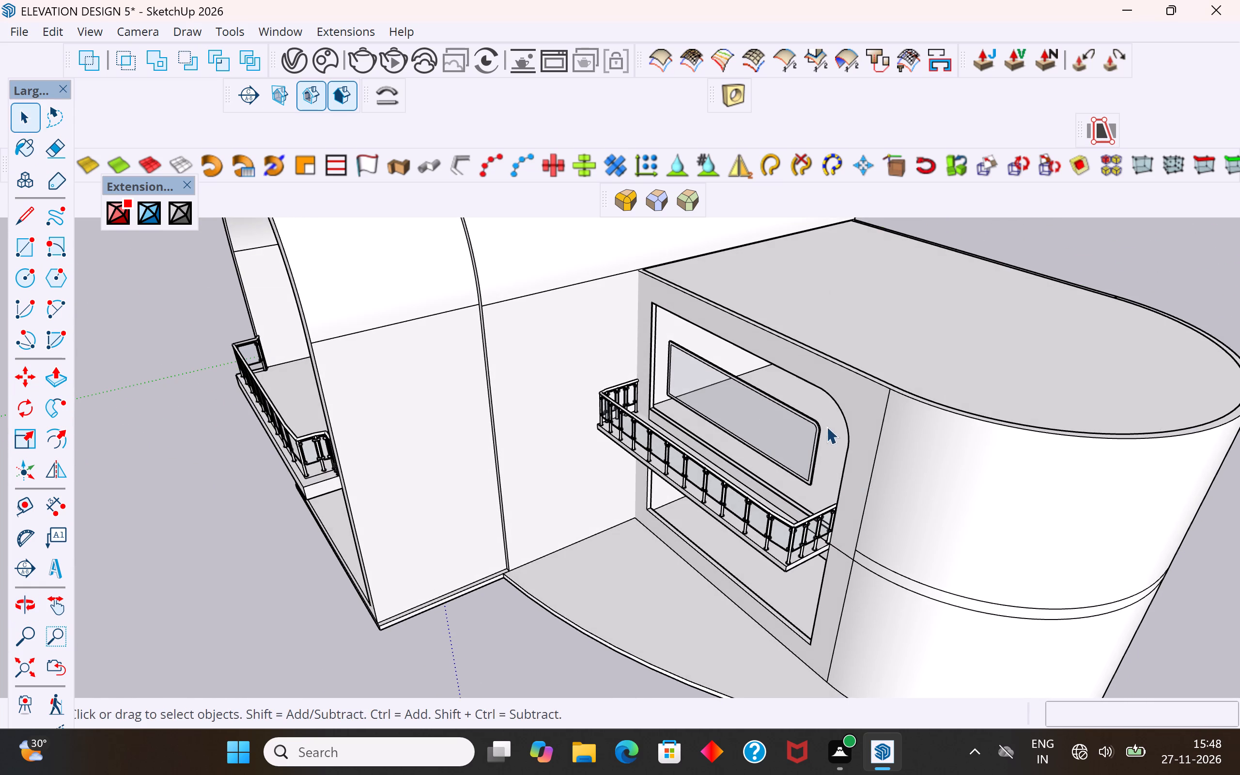
Examine the opening around the balcony window from outside and inside the curved wing, and return to the whole model.
middle_drag(826, 426, 714, 393)
scroll(743, 444, up, 11)
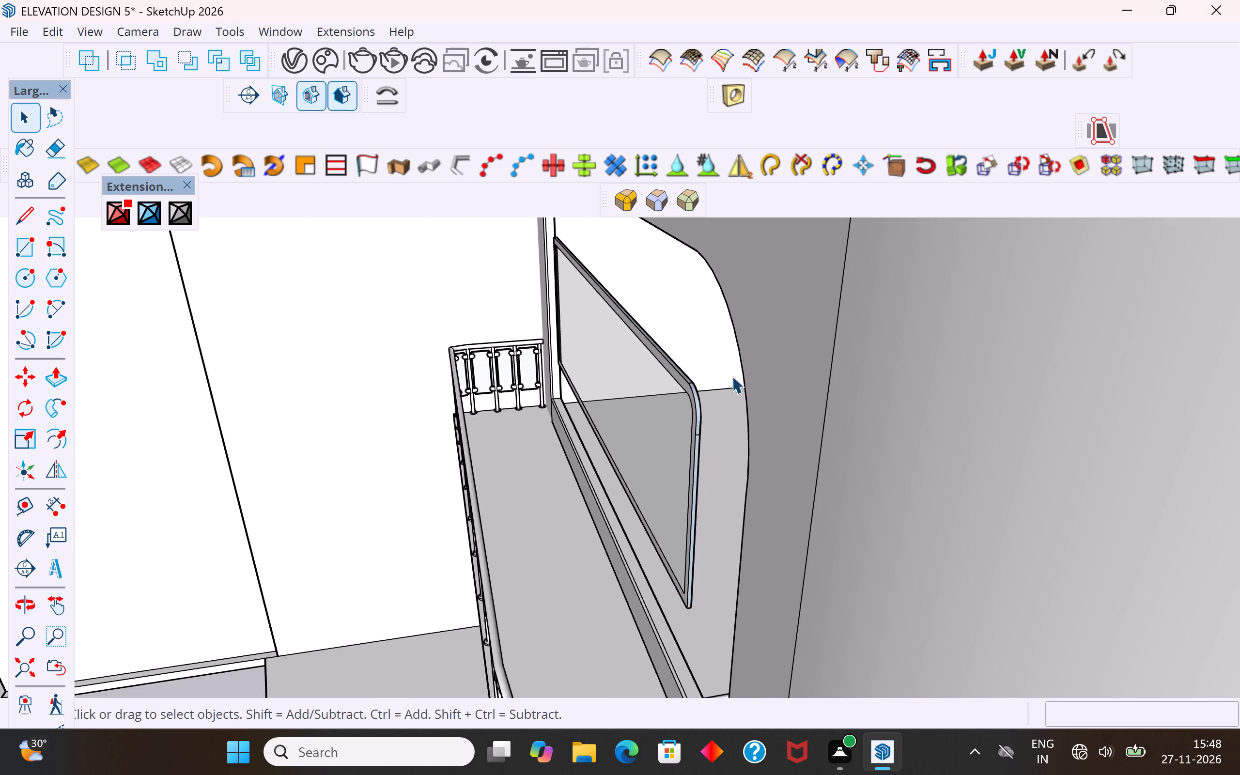
scroll(732, 376, up, 4)
middle_drag(801, 363, 699, 356)
scroll(691, 436, down, 3)
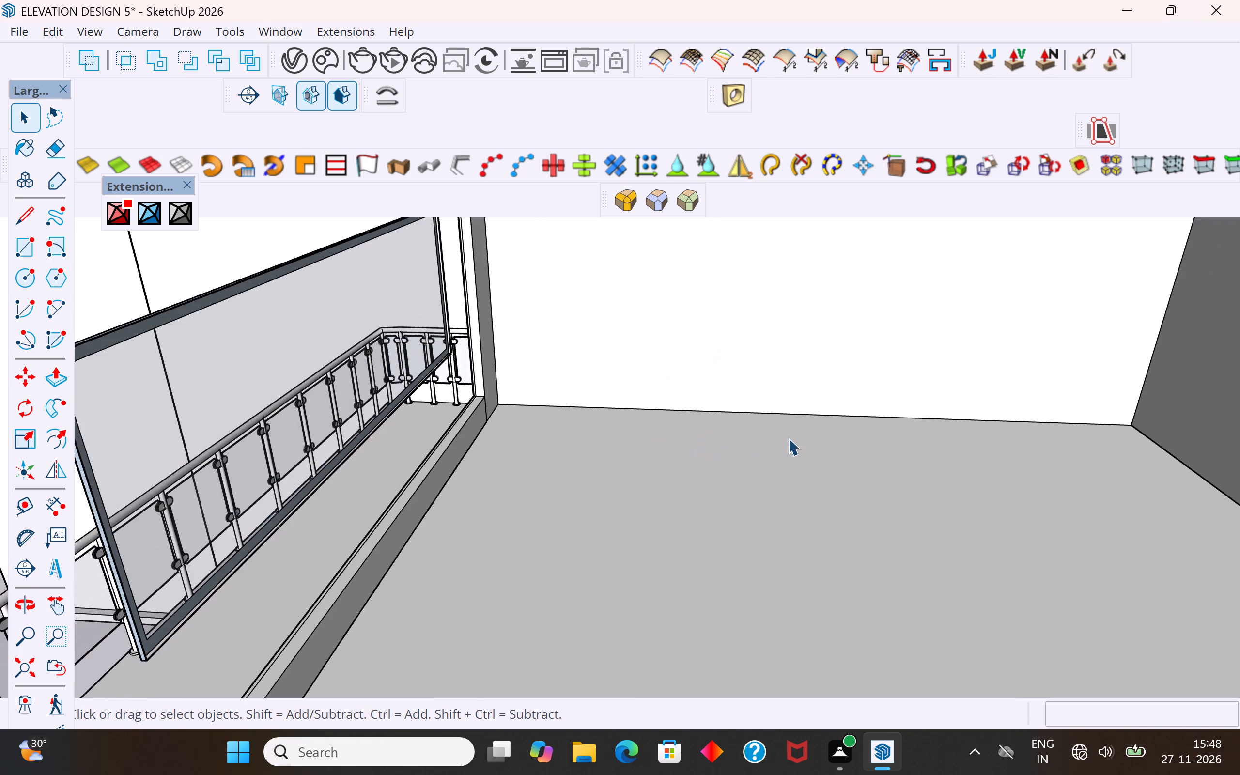
middle_drag(789, 442, 837, 431)
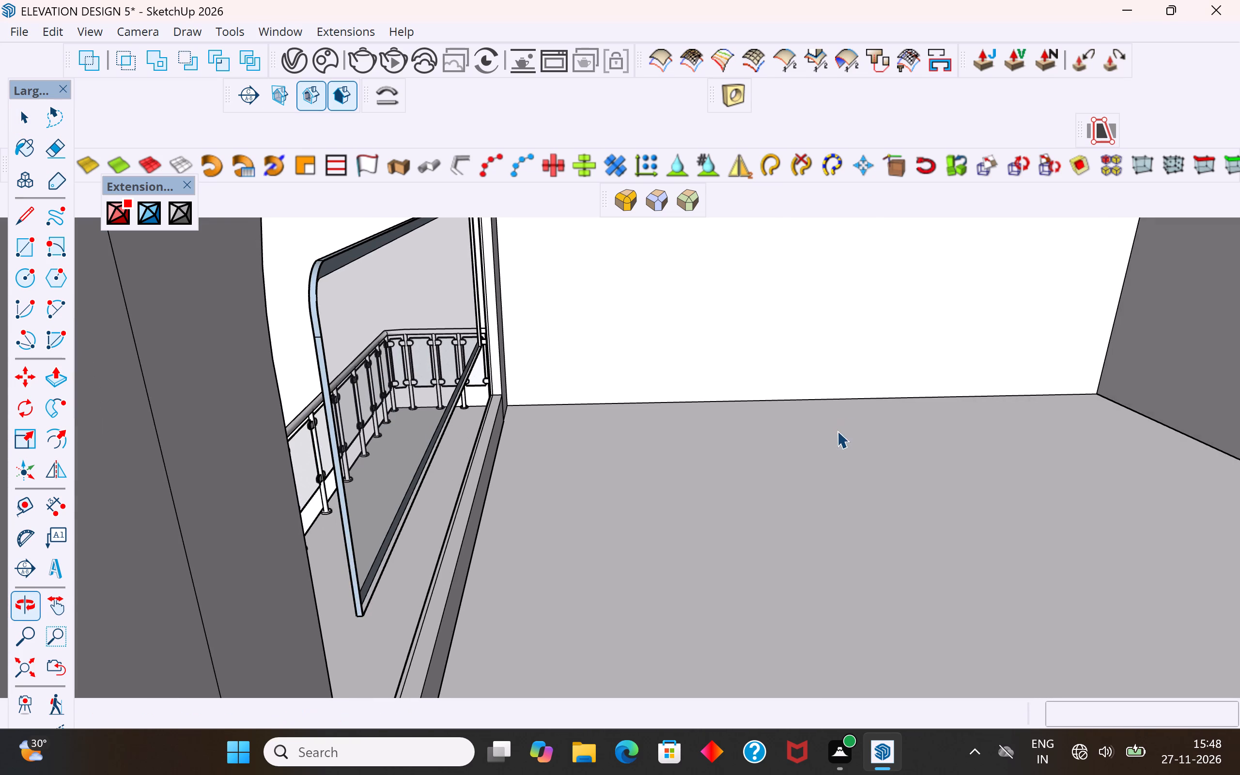
scroll(585, 485, down, 6)
middle_drag(525, 502, 948, 427)
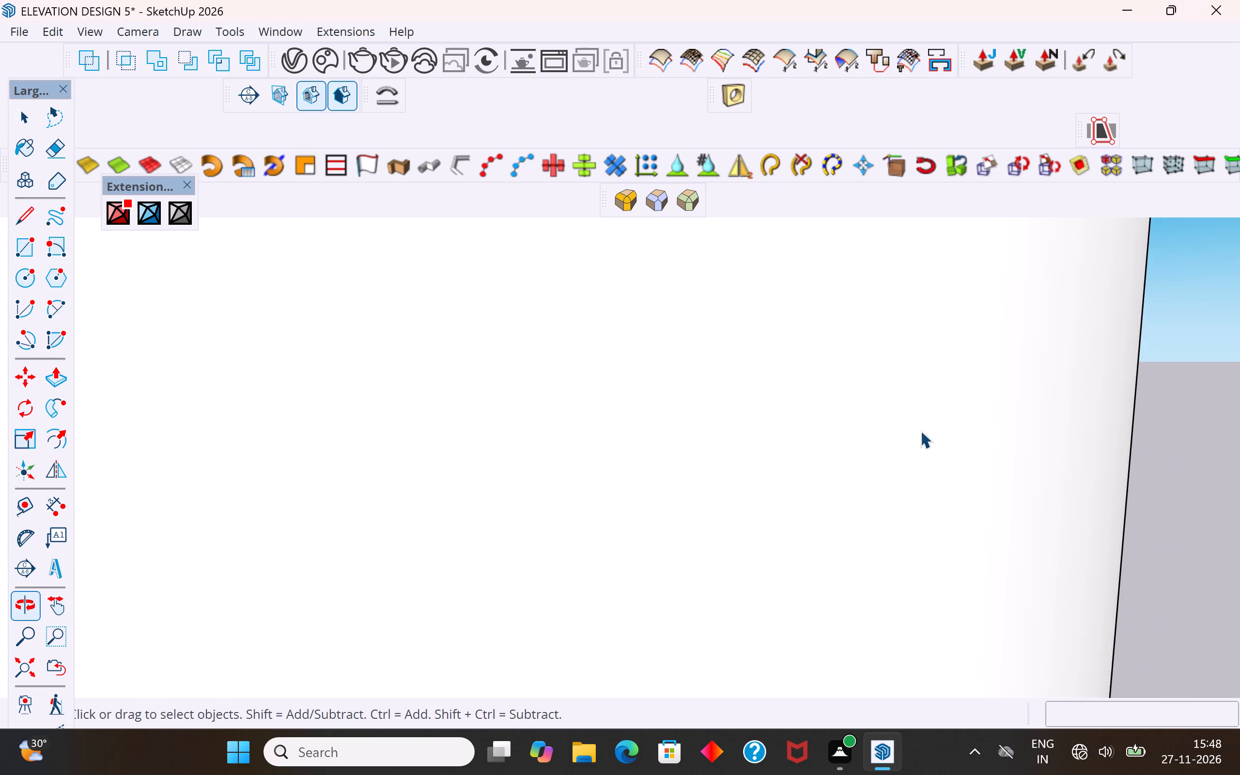
scroll(767, 453, down, 5)
click(25, 674)
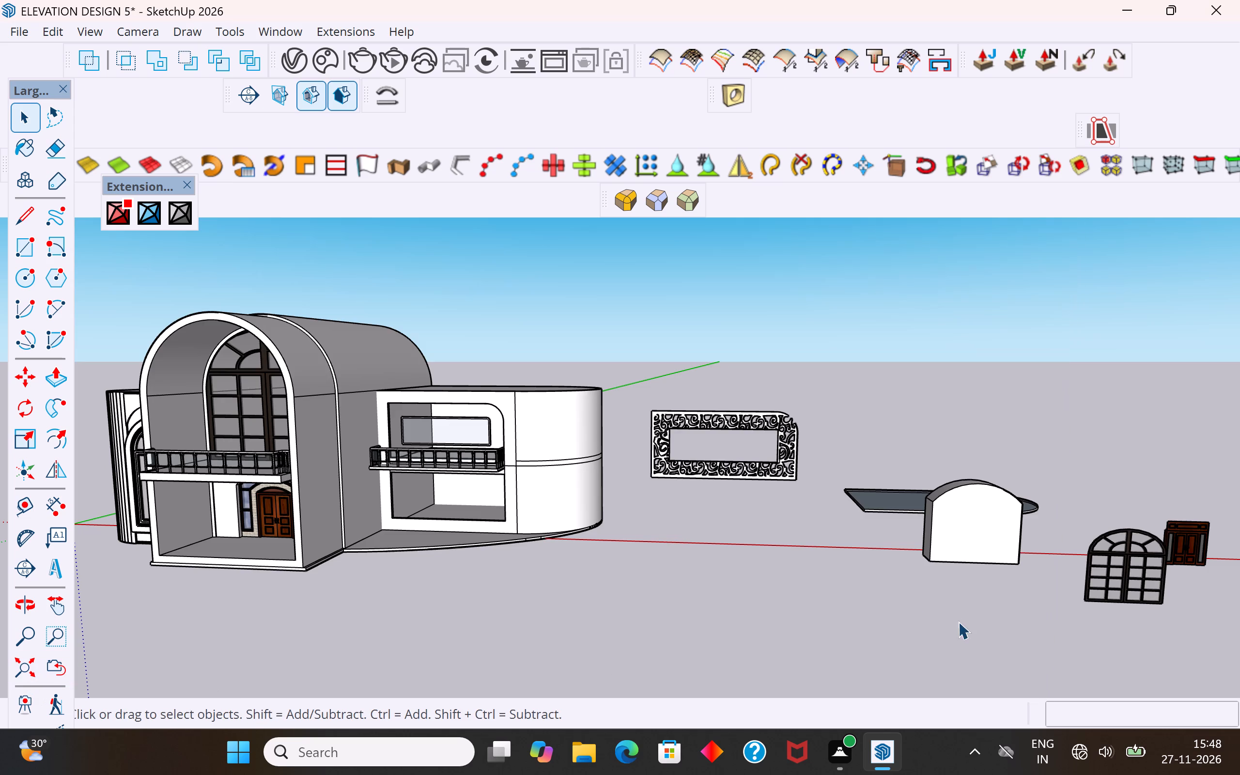
Make a group of the rear wall face seen through the opening below the curved wing's balcony.
click(697, 560)
click(453, 494)
middle_drag(547, 482, 750, 494)
middle_drag(604, 499, 521, 489)
right_click(477, 498)
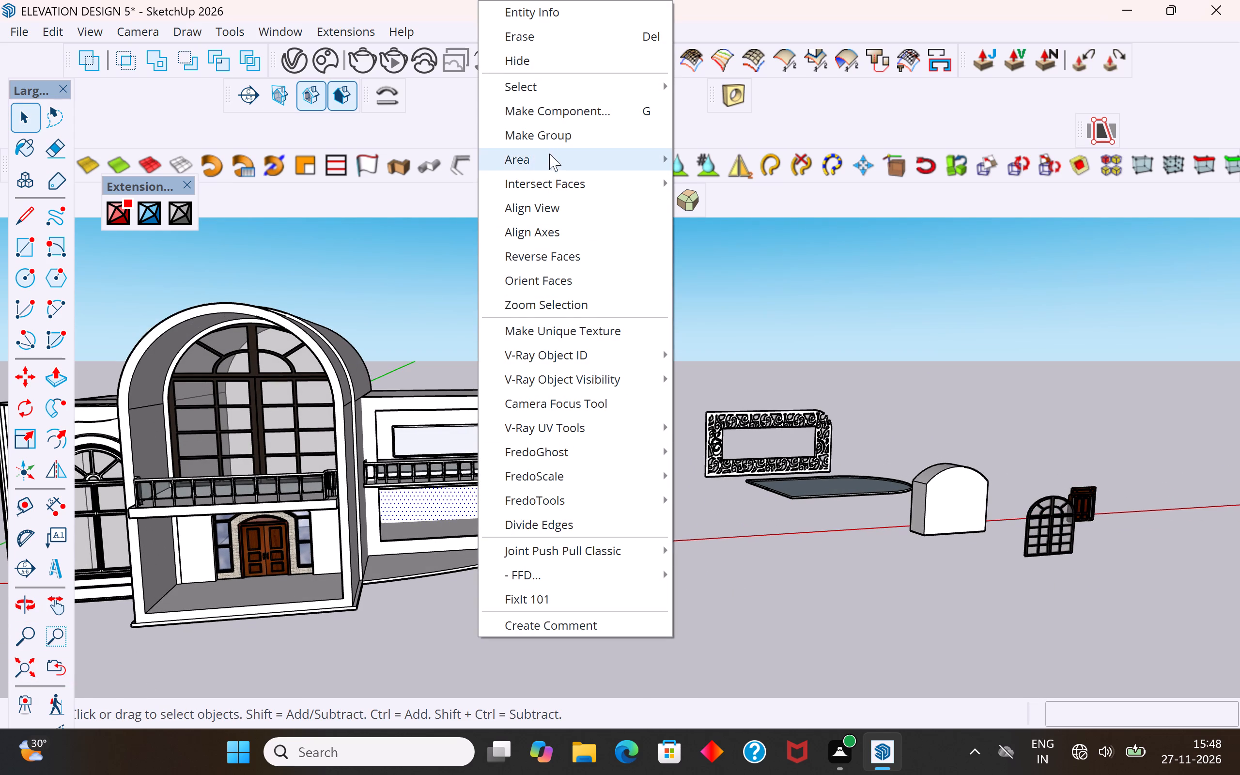
click(553, 140)
scroll(482, 494, up, 2)
middle_drag(482, 494, 478, 446)
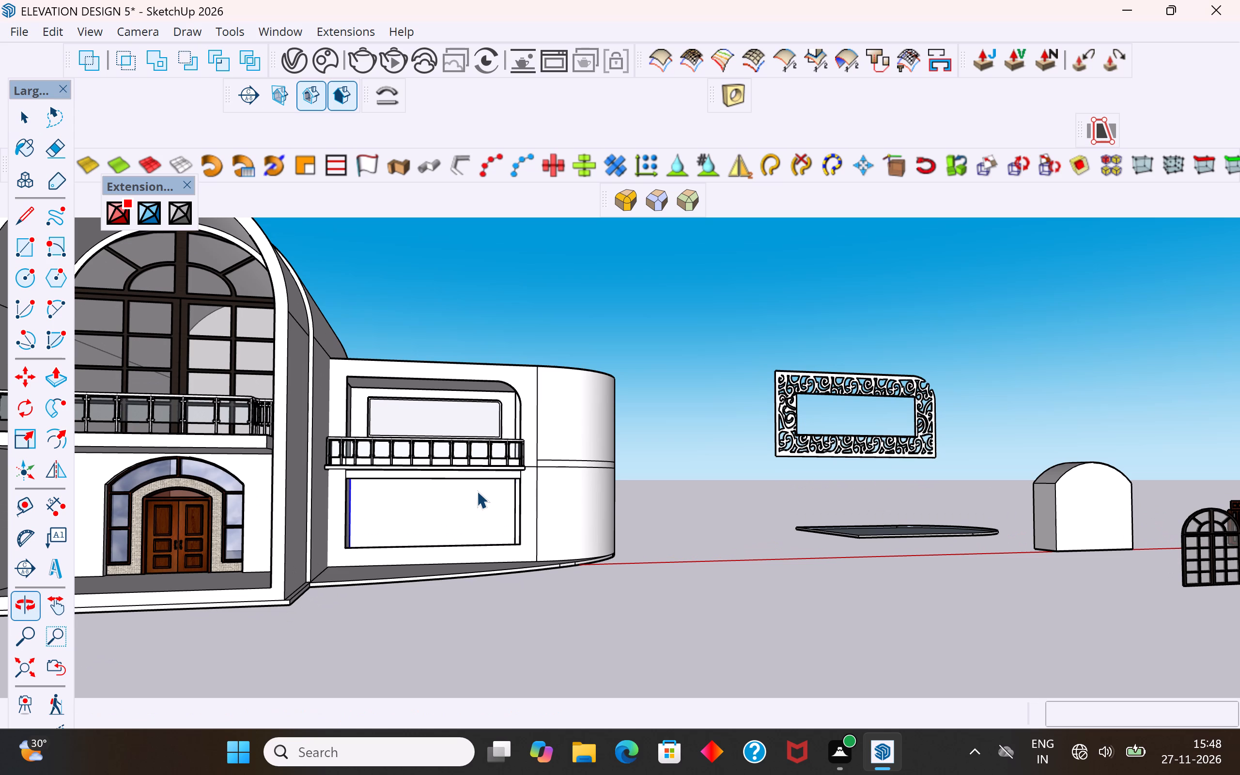
click(477, 494)
click(477, 503)
Hide the inner and outer rear wall faces behind the curved wing's balcony window.
middle_drag(612, 478, 536, 507)
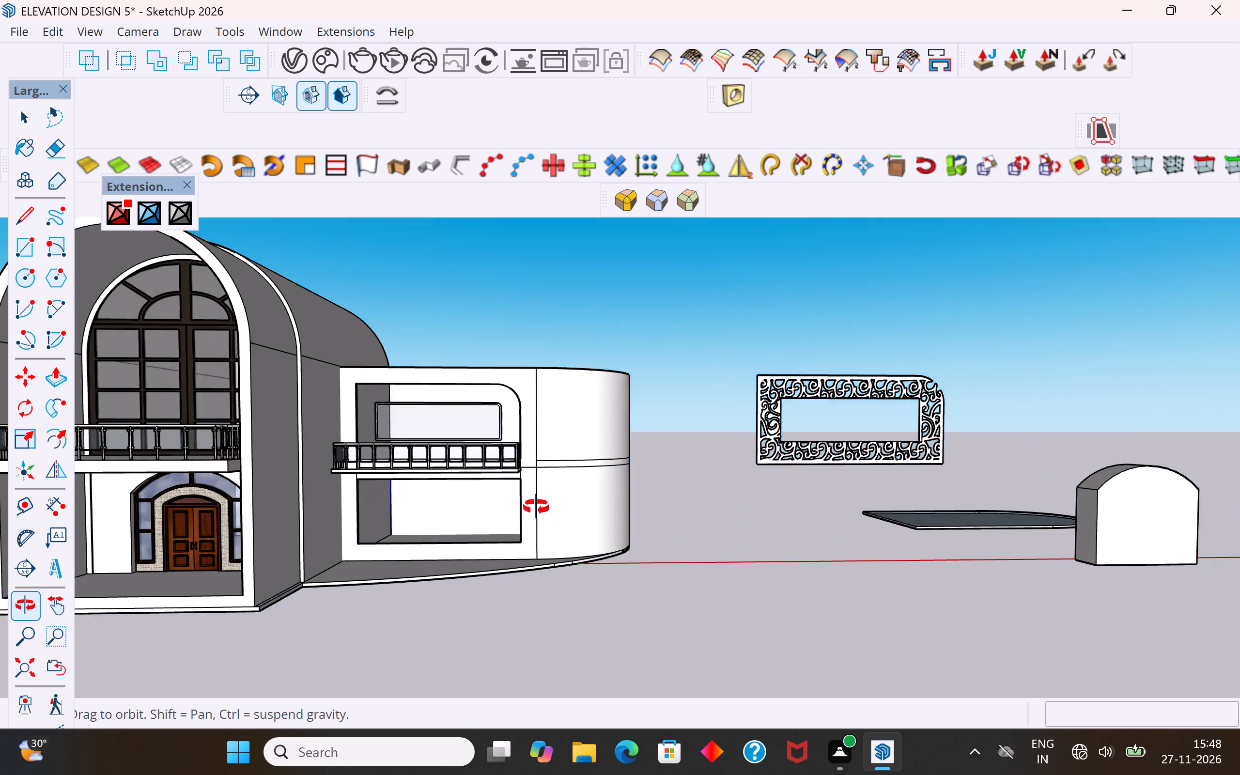
middle_drag(536, 507, 506, 572)
scroll(480, 374, up, 12)
click(494, 389)
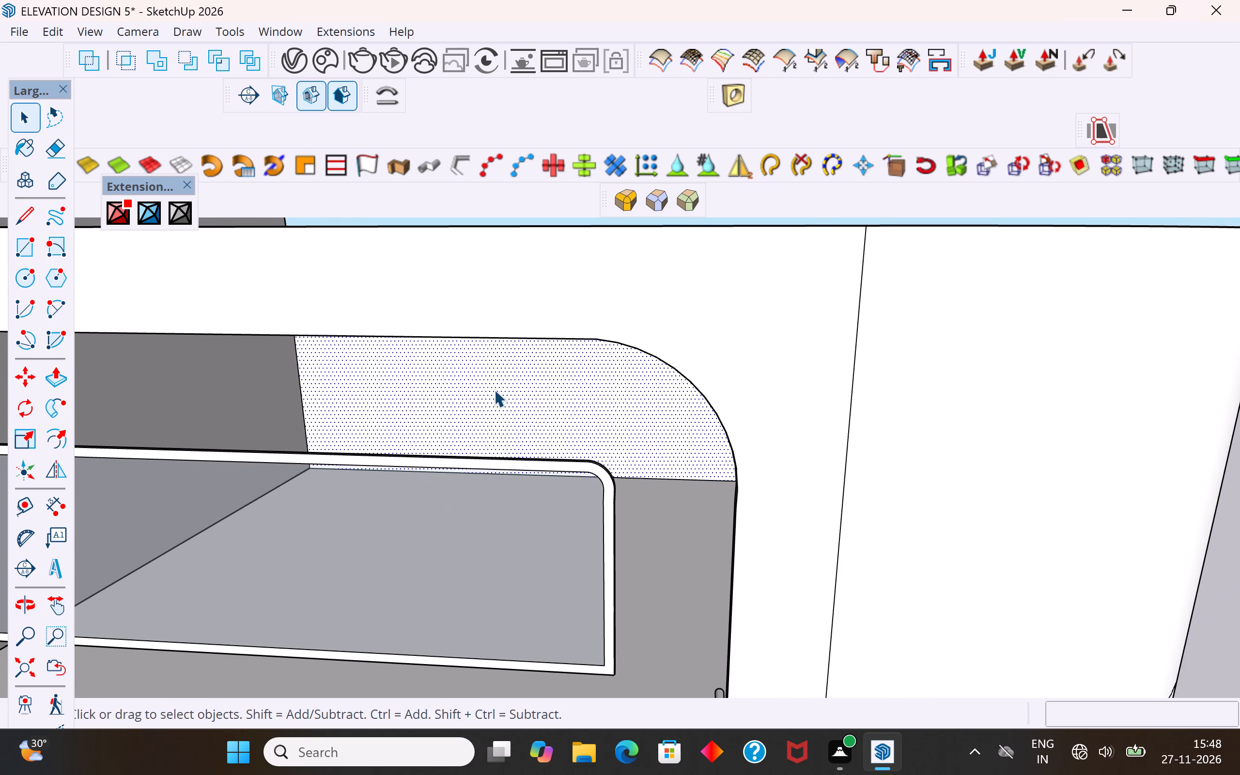
right_click(494, 389)
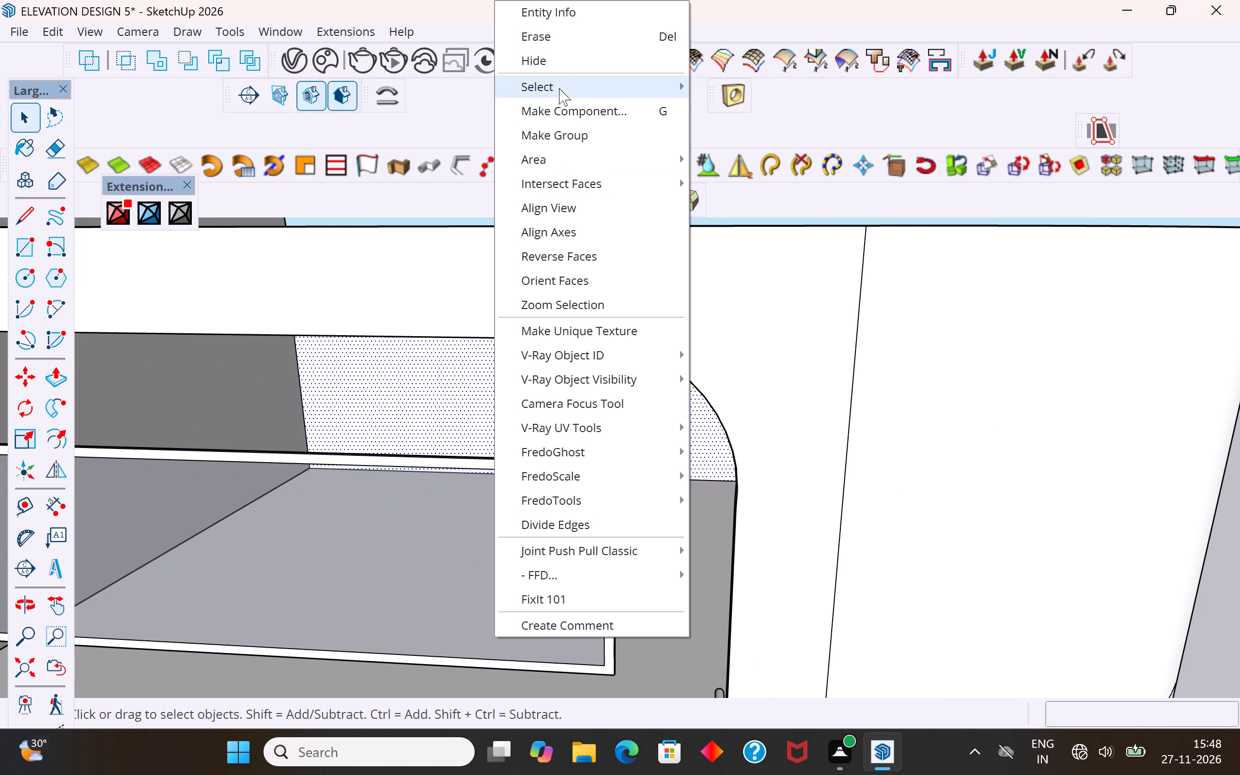
click(561, 60)
click(537, 366)
right_click(537, 366)
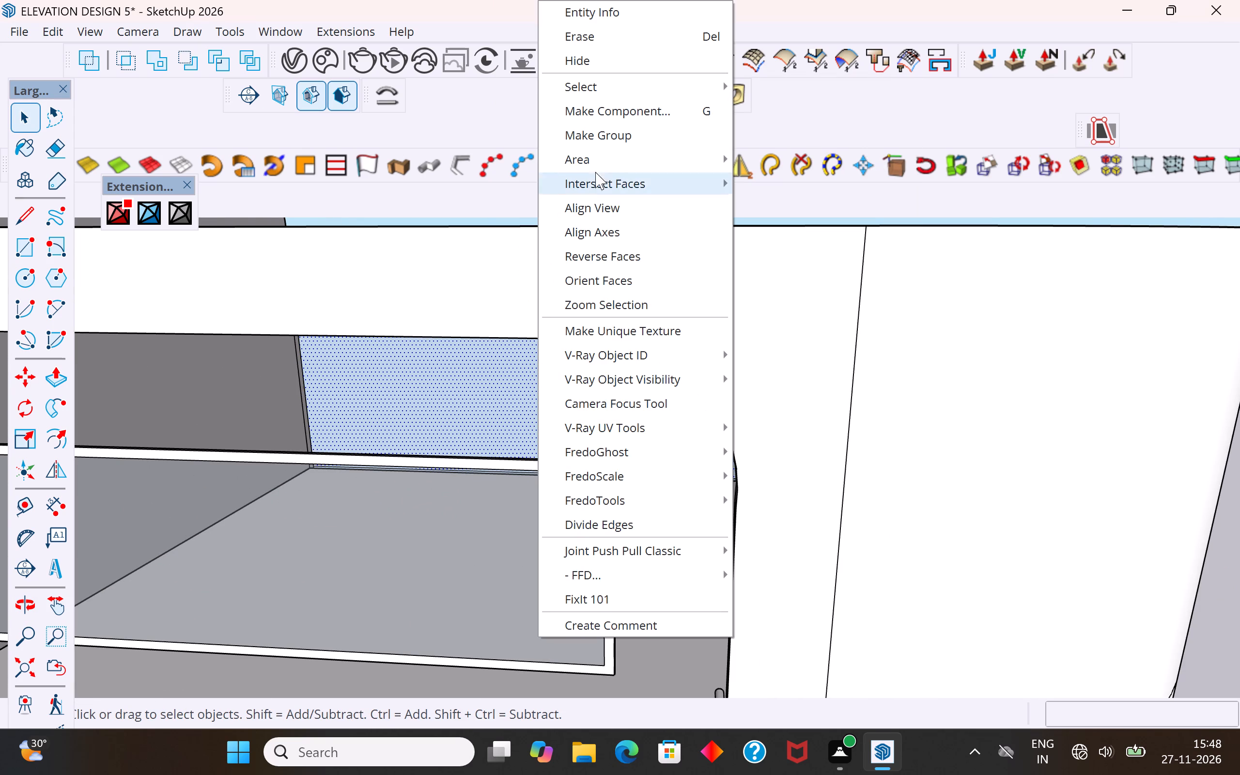
click(608, 61)
middle_drag(590, 351, 613, 287)
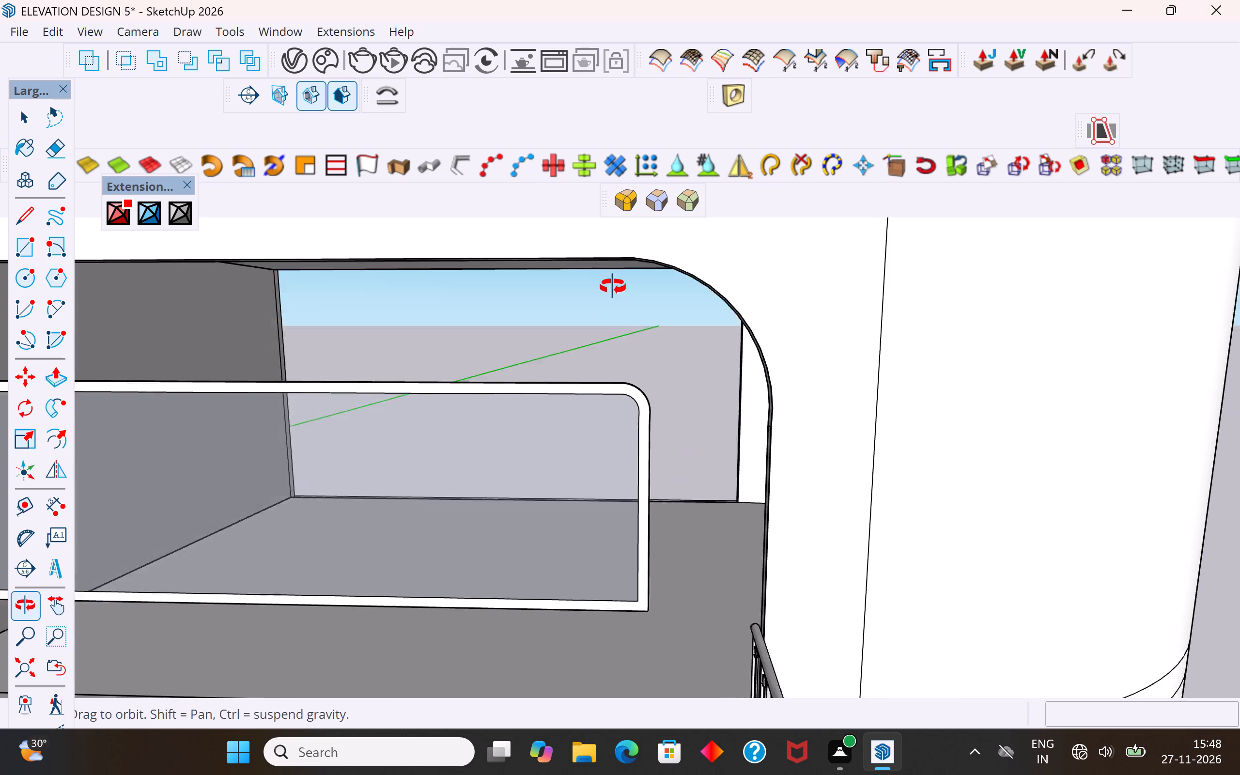
middle_drag(613, 287, 620, 282)
From behind the building, select the balcony window's frame and glass together and make them a group.
scroll(609, 416, down, 7)
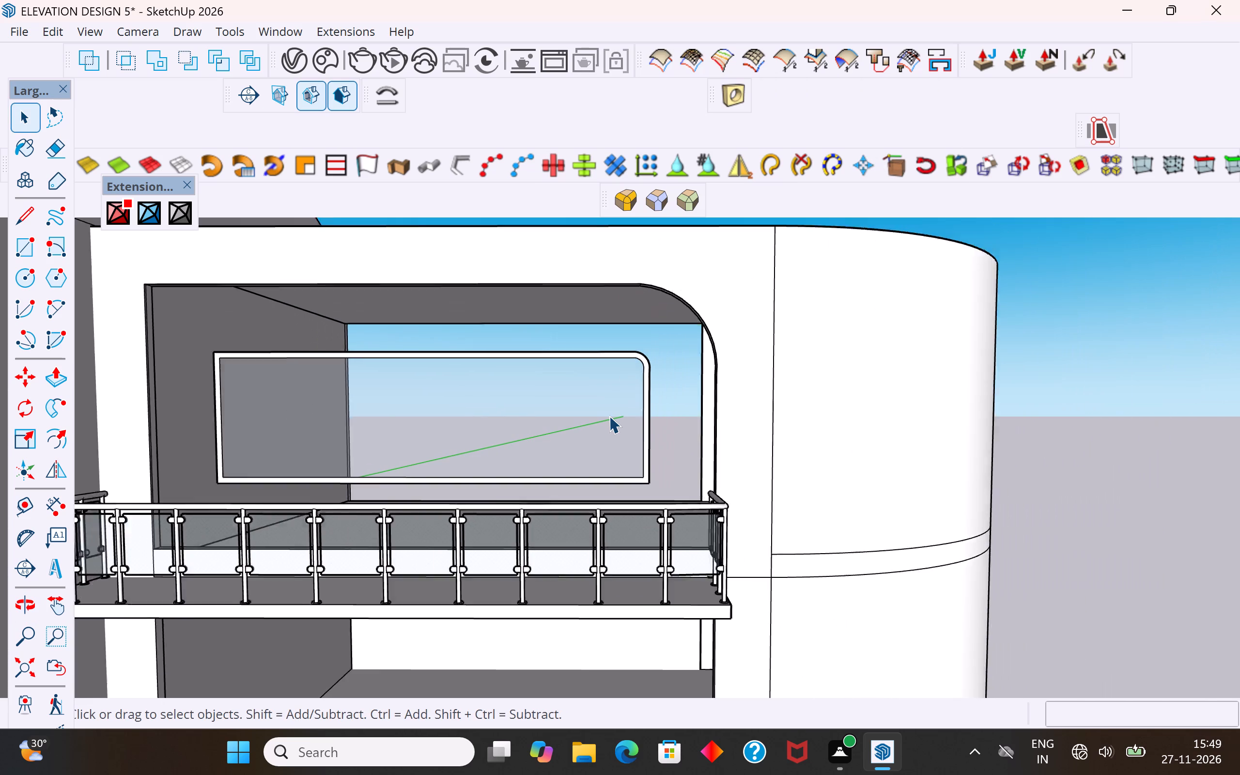
scroll(609, 416, down, 4)
middle_drag(687, 424, 12, 489)
middle_drag(696, 492, 324, 465)
middle_drag(710, 480, 720, 425)
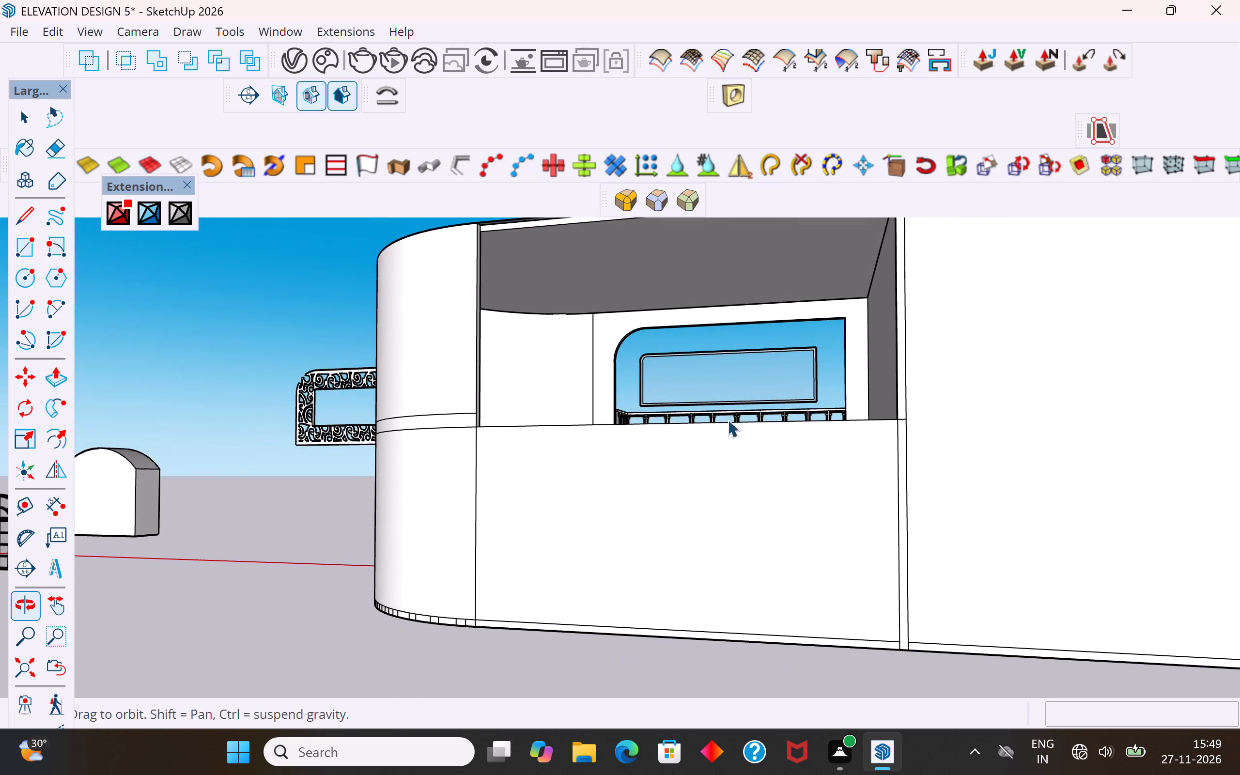
scroll(789, 405, up, 8)
middle_drag(793, 404, 811, 408)
scroll(810, 415, up, 1)
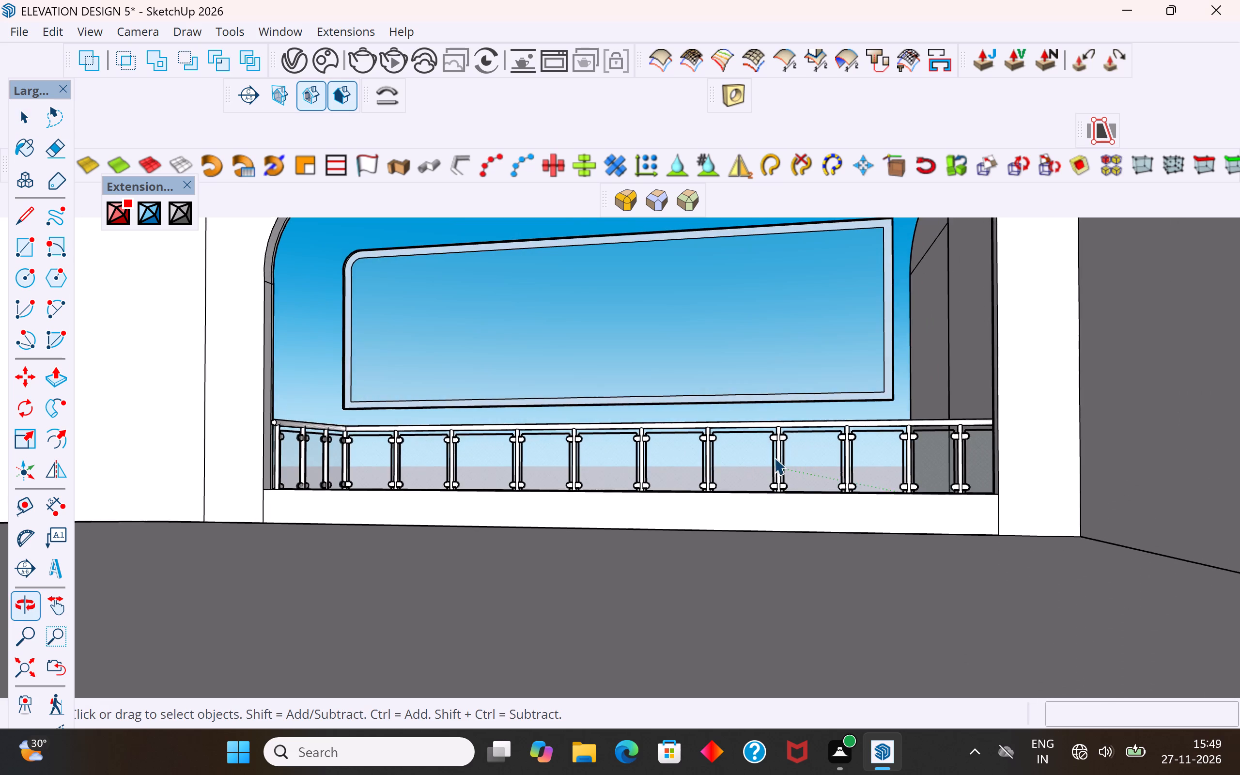
scroll(773, 459, down, 5)
drag(869, 258, 430, 434)
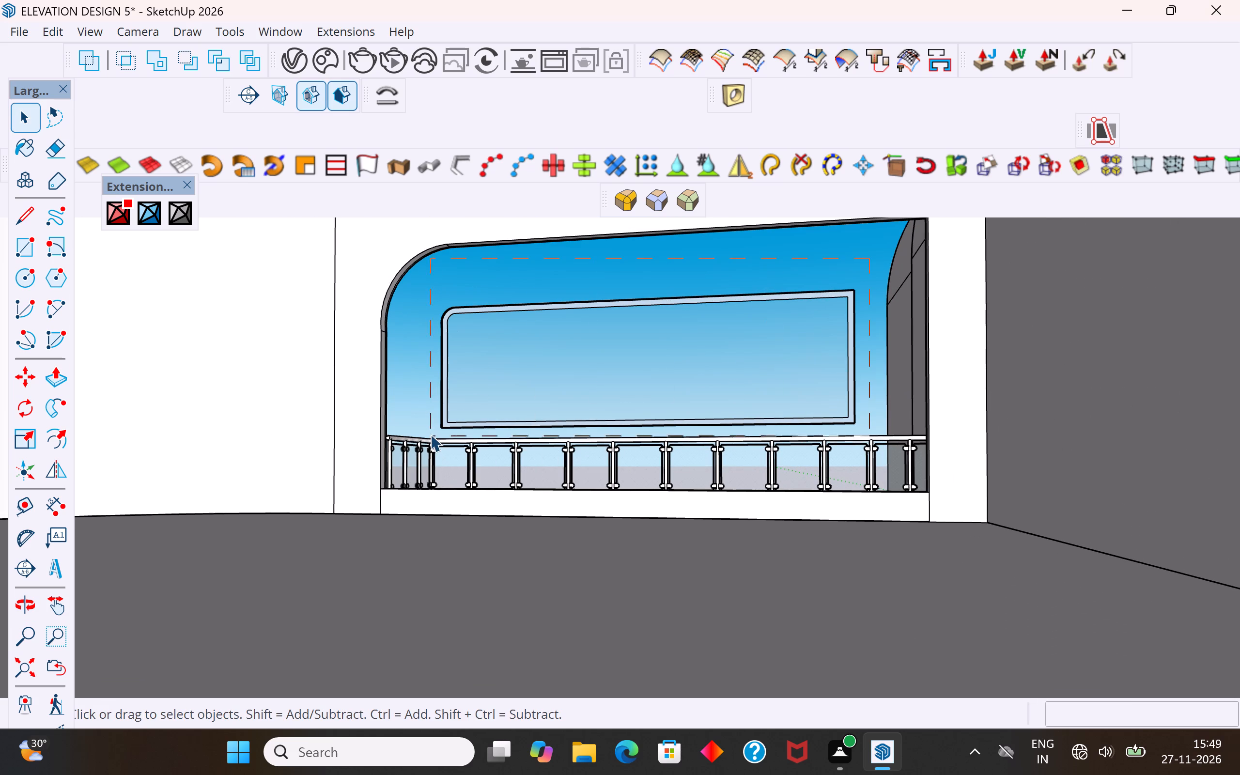
drag(430, 434, 430, 432)
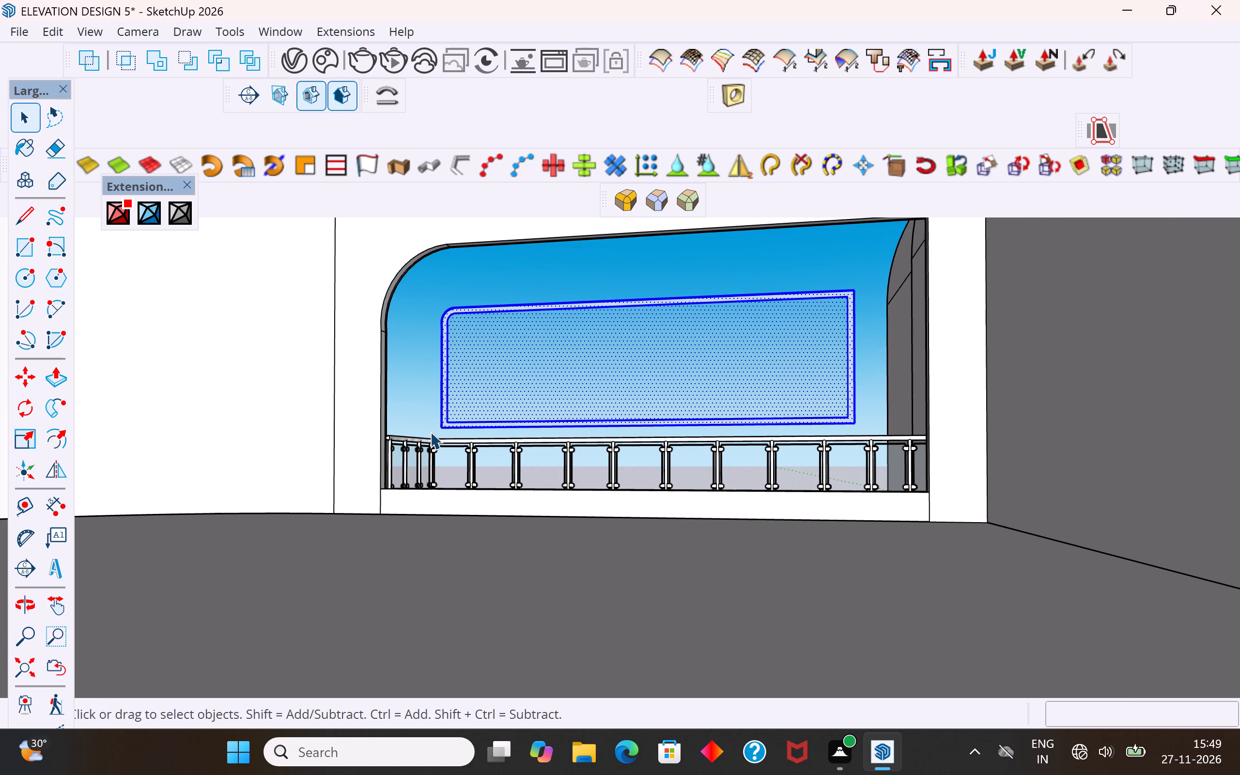
right_click(537, 369)
click(626, 181)
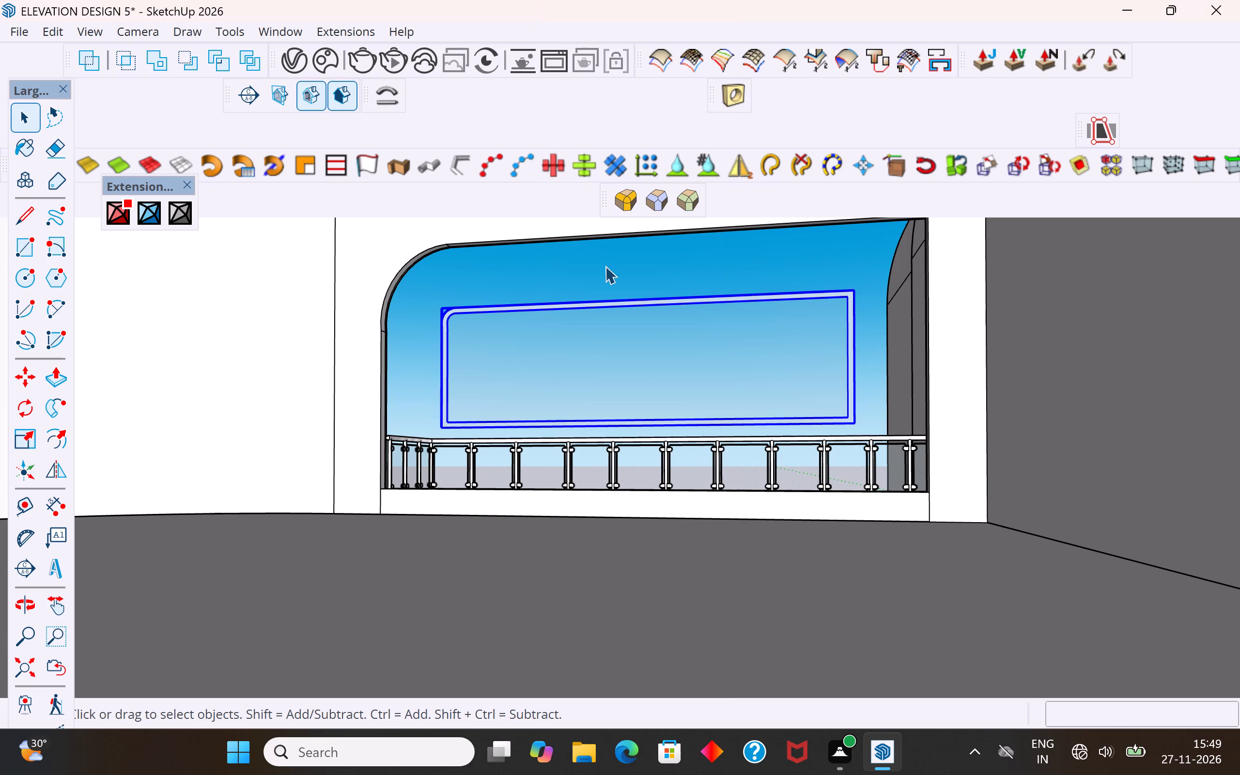
click(611, 269)
Move the window group about 49' 1 9/16" from the balcony into the rectangular opening of the ornamental scroll frame.
middle_drag(577, 445, 1239, 638)
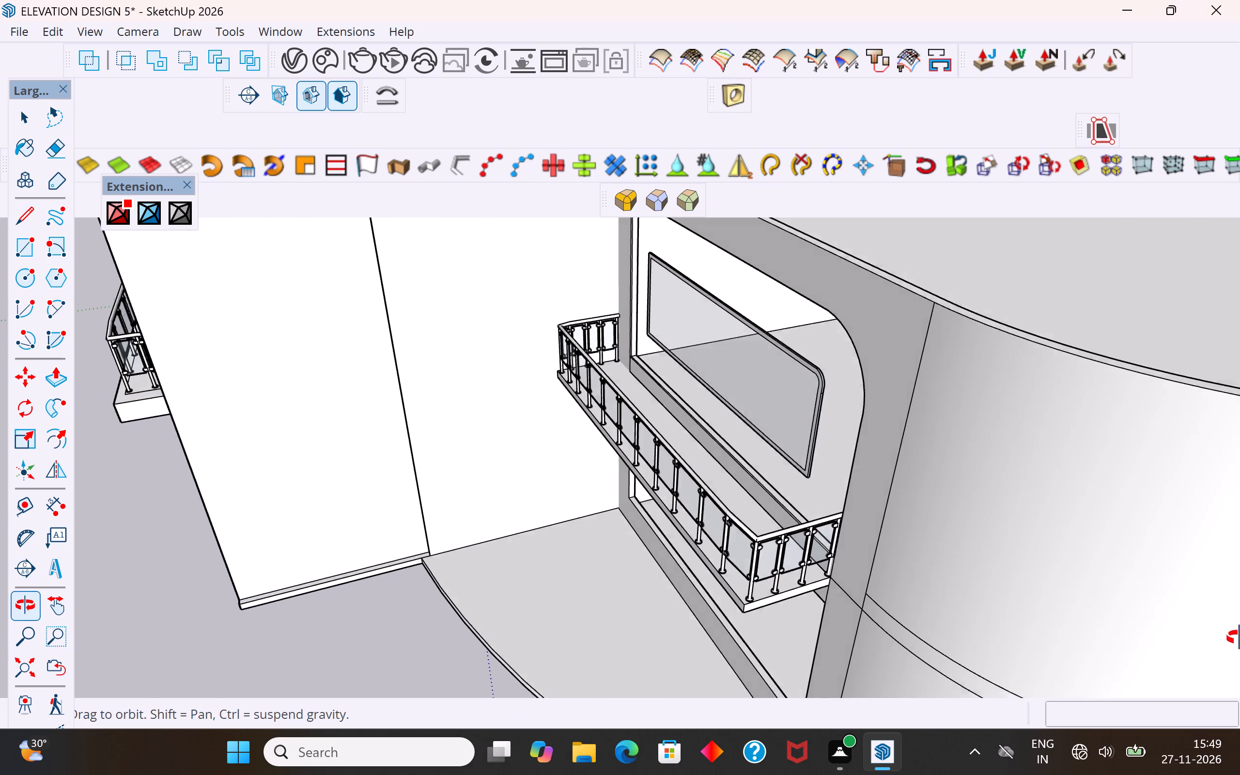
middle_drag(1239, 638, 1239, 639)
click(764, 422)
scroll(760, 428, down, 5)
middle_drag(765, 430, 1094, 343)
scroll(739, 352, up, 2)
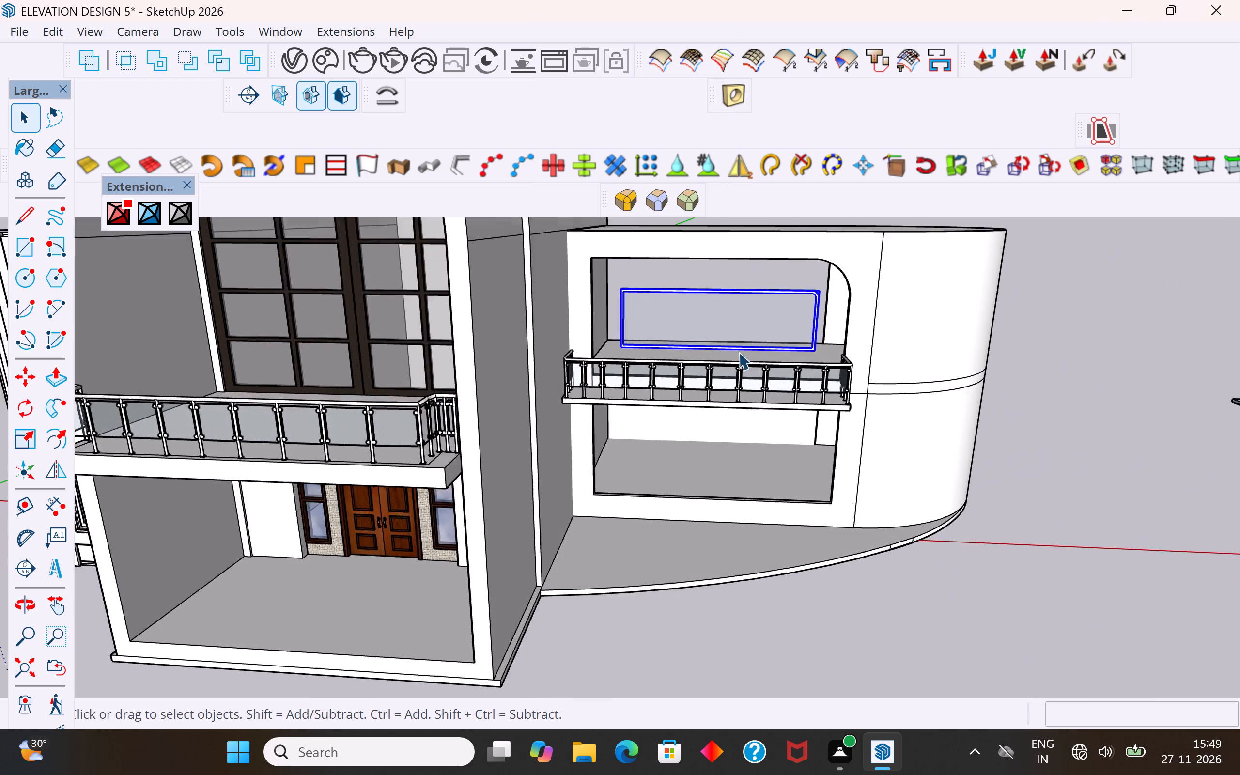
scroll(739, 352, up, 1)
key(m)
click(592, 347)
scroll(671, 366, down, 16)
scroll(875, 389, up, 14)
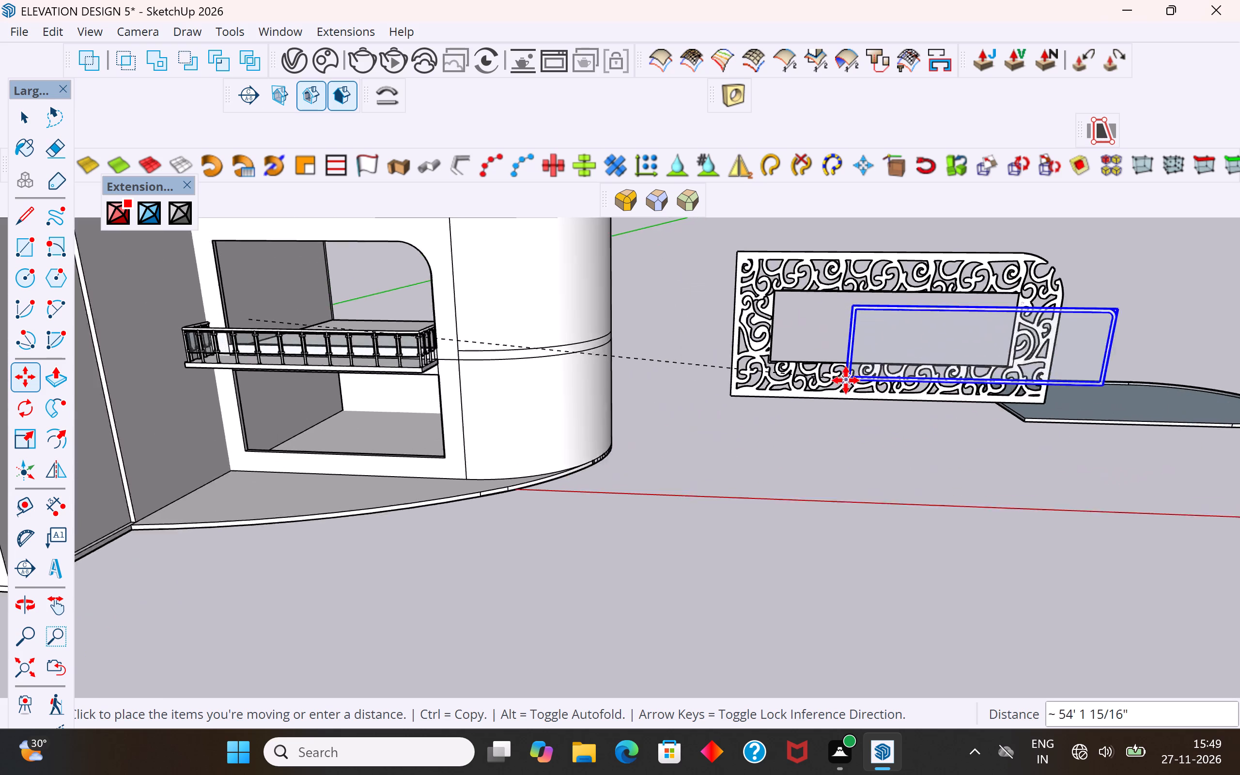
scroll(846, 380, up, 7)
click(694, 337)
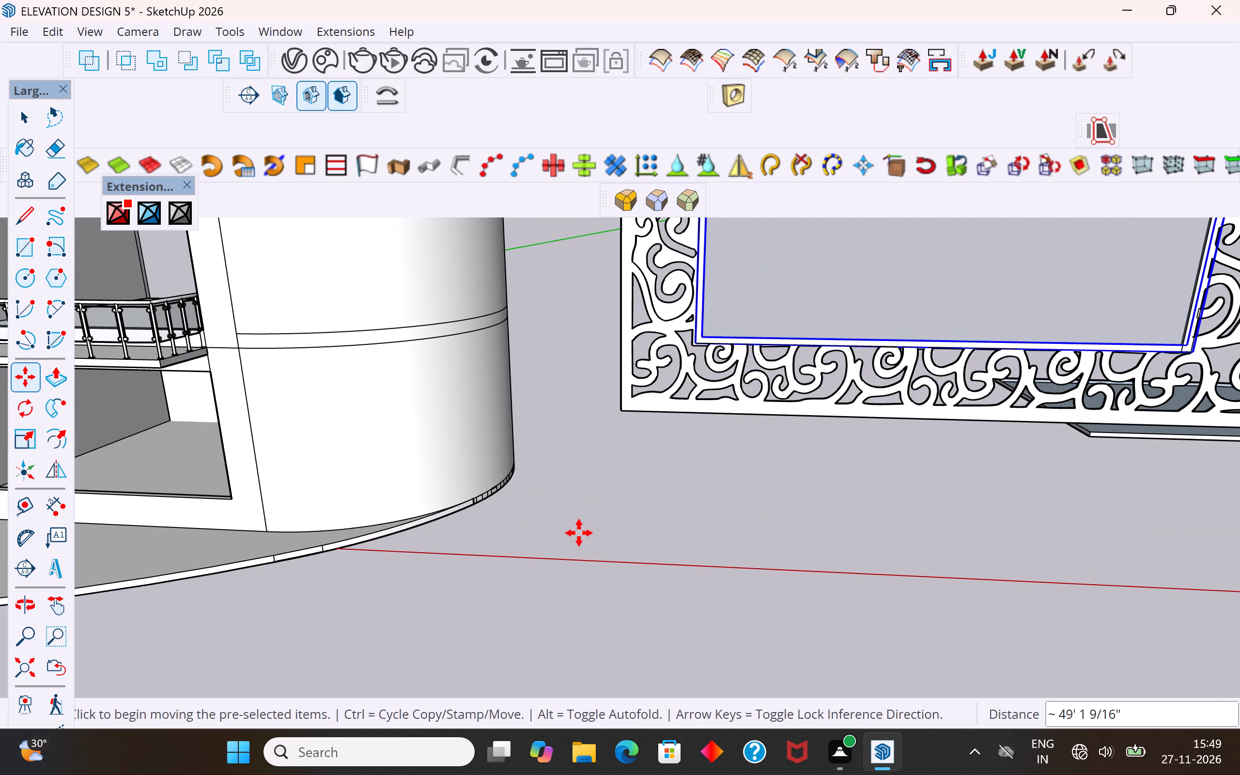
scroll(579, 533, down, 6)
click(20, 120)
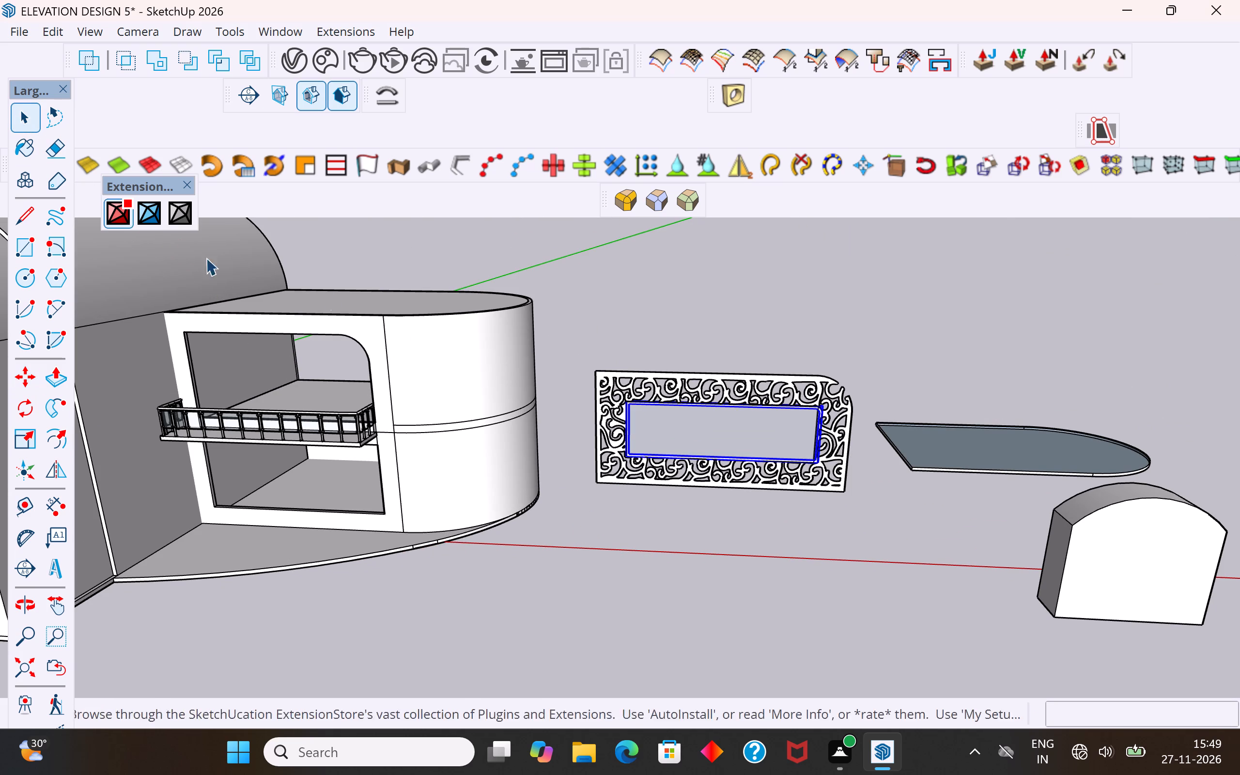
click(459, 279)
Scale the window group along the red axis, pulling in its rounded-corner end to meet the scroll frame's inner edge.
middle_drag(797, 424, 797, 360)
scroll(797, 360, down, 1)
scroll(814, 359, up, 6)
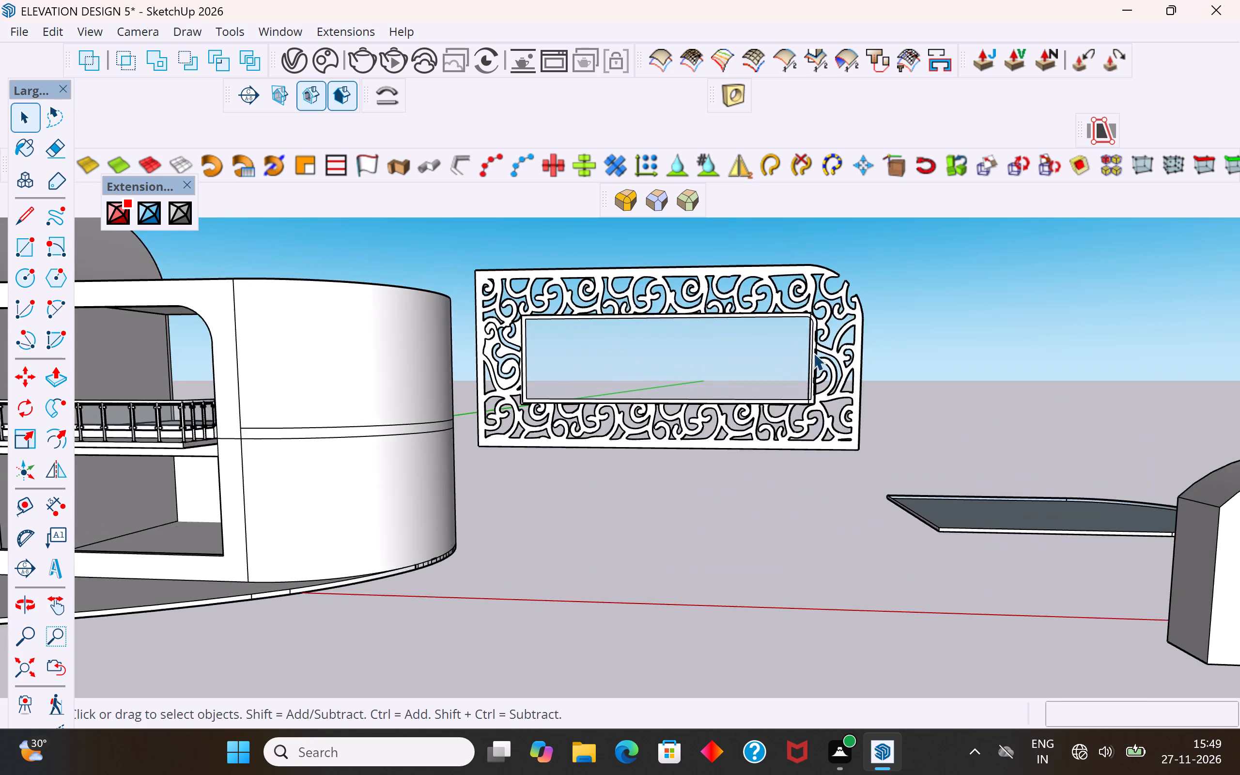
scroll(813, 353, up, 8)
middle_drag(795, 355, 884, 469)
click(757, 439)
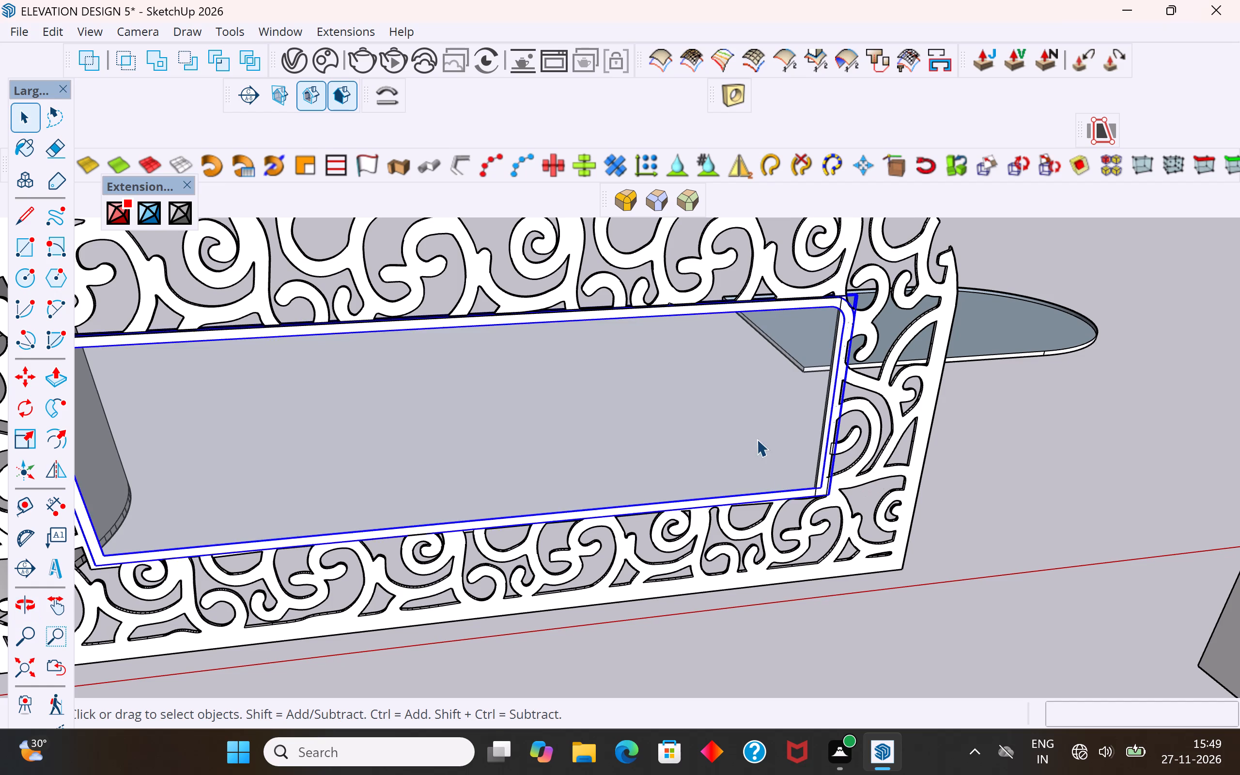
scroll(832, 459, up, 1)
middle_drag(833, 458, 782, 425)
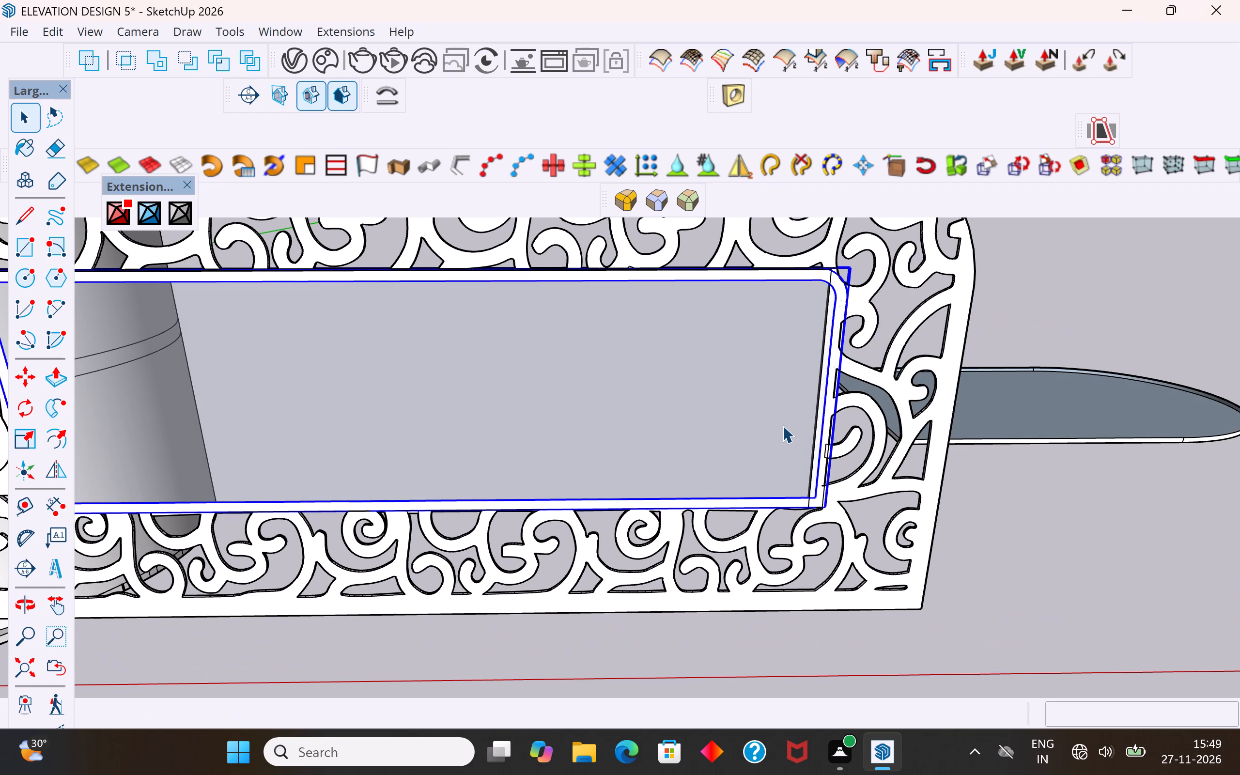
key(s)
scroll(832, 391, up, 5)
middle_drag(839, 401, 933, 423)
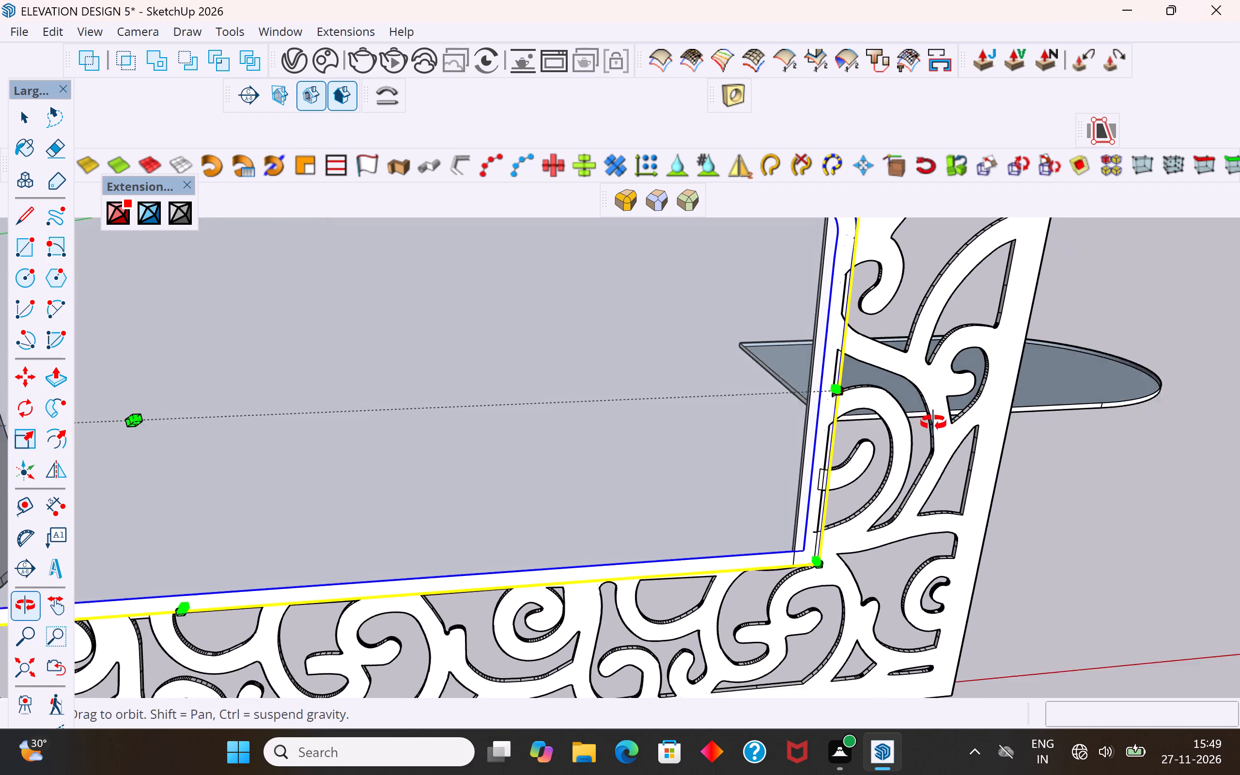
middle_drag(933, 423, 954, 435)
scroll(799, 378, up, 15)
click(847, 365)
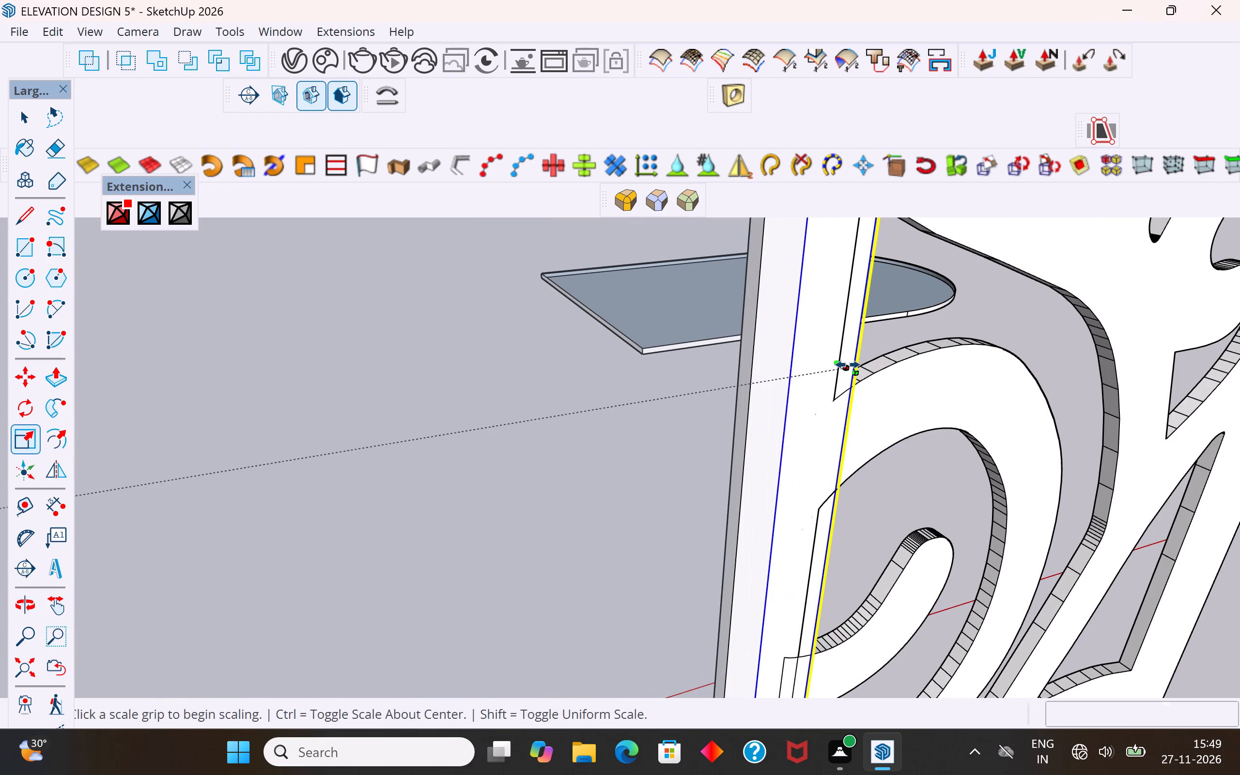
click(749, 391)
scroll(687, 497, down, 12)
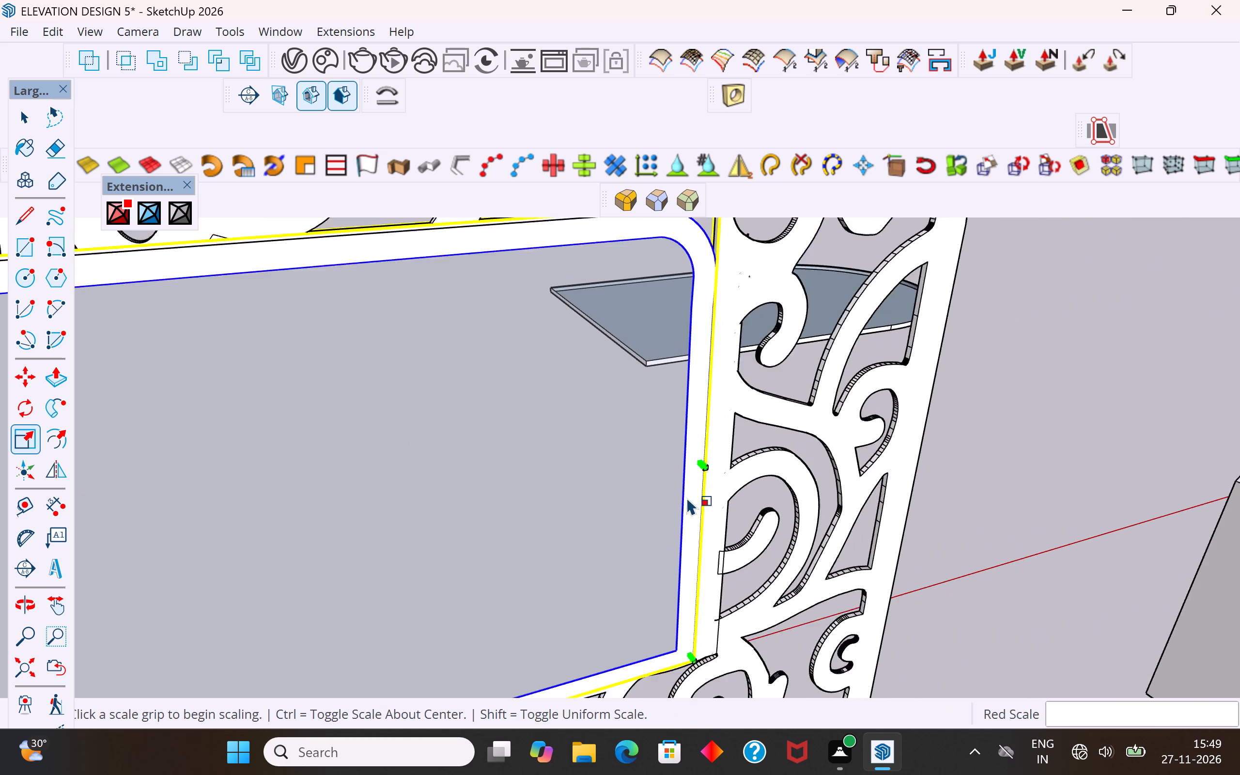
scroll(686, 497, down, 6)
click(25, 107)
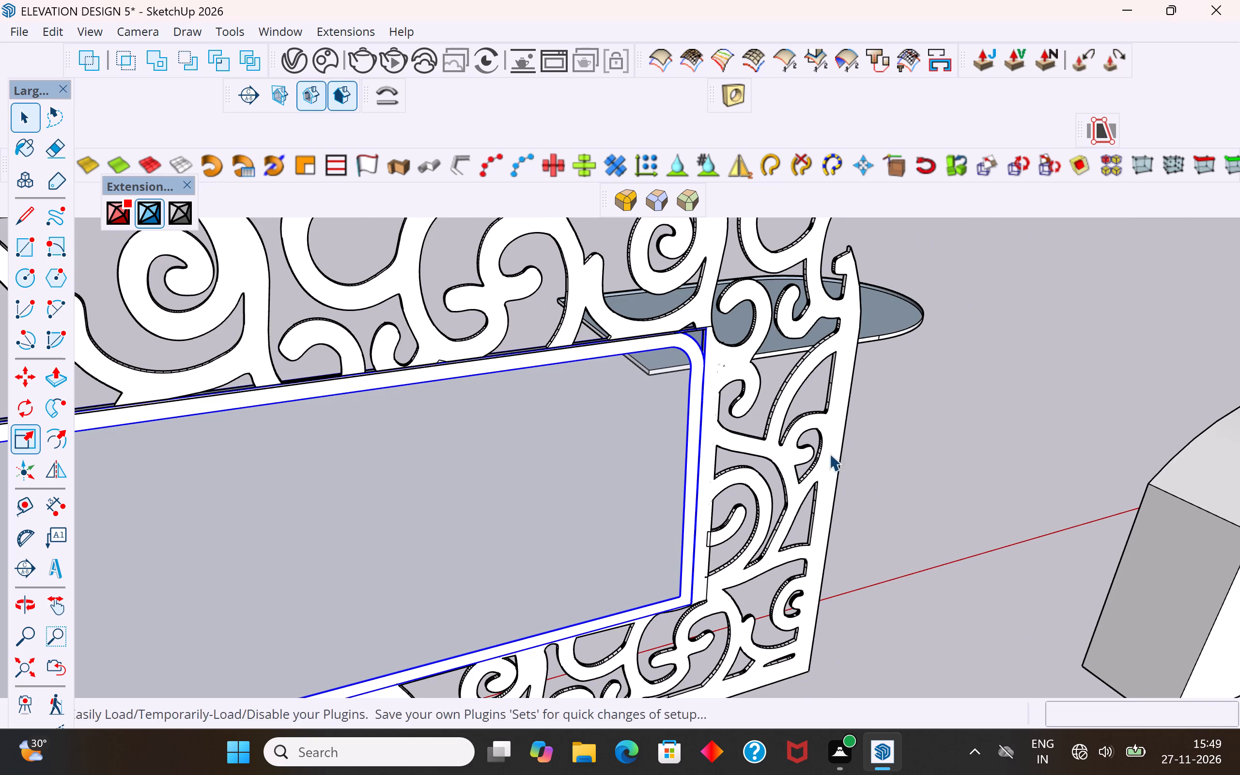
click(894, 443)
Examine how the balcony window sits inside the ornamental scroll frame's opening from several angles.
scroll(706, 625, down, 7)
middle_drag(798, 551, 721, 456)
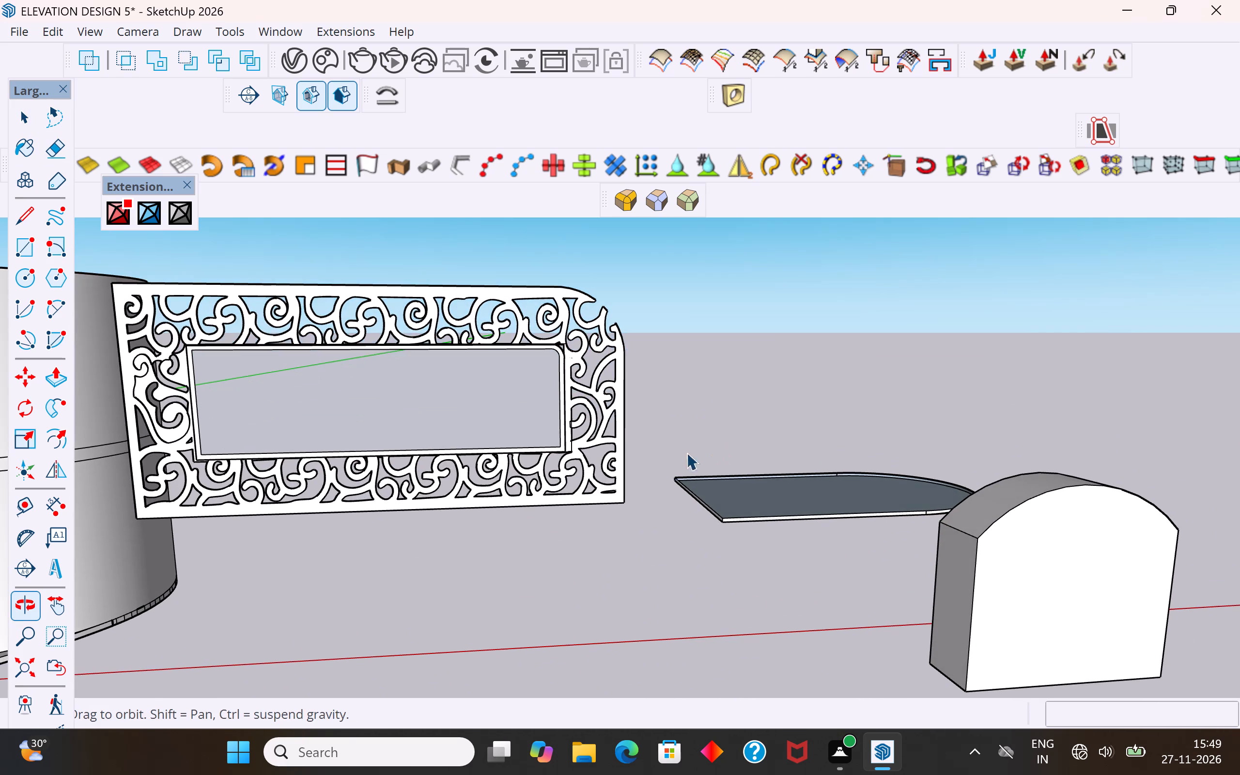
middle_drag(401, 473, 521, 458)
scroll(434, 364, up, 5)
click(435, 371)
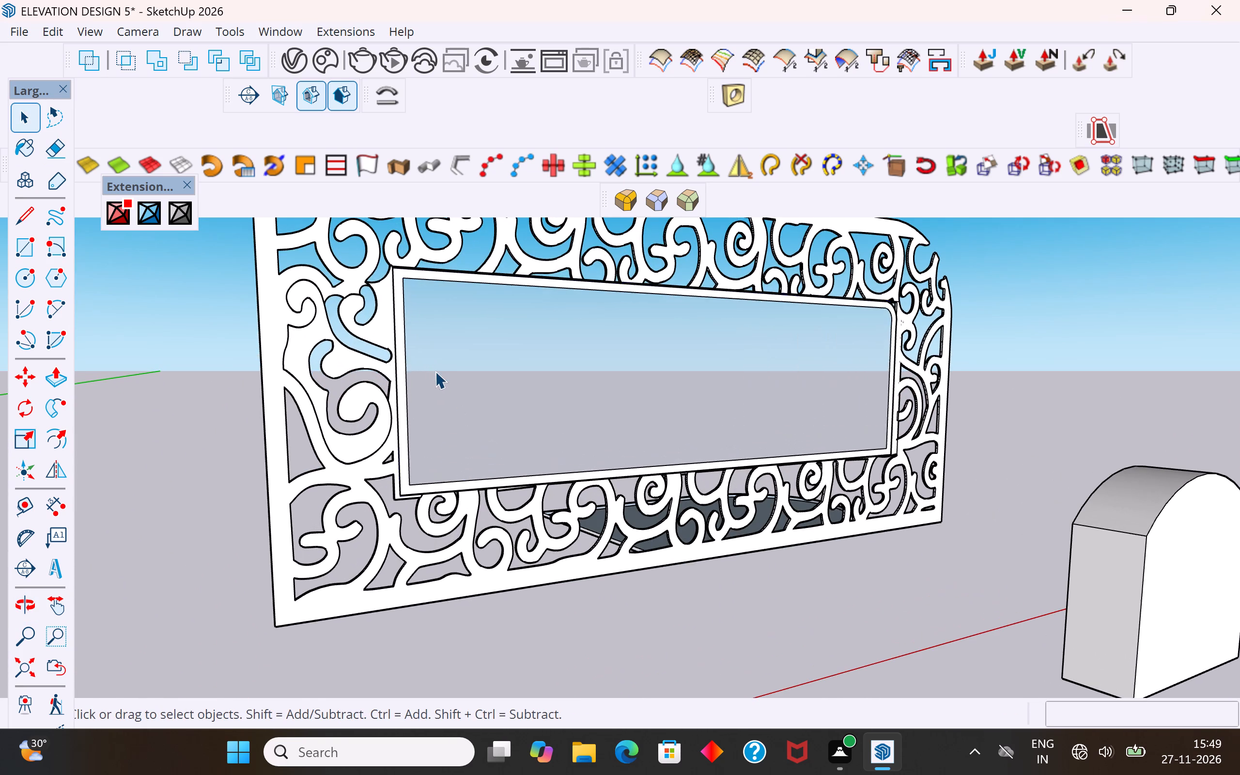
middle_drag(442, 478, 511, 489)
scroll(419, 506, up, 7)
scroll(489, 492, down, 2)
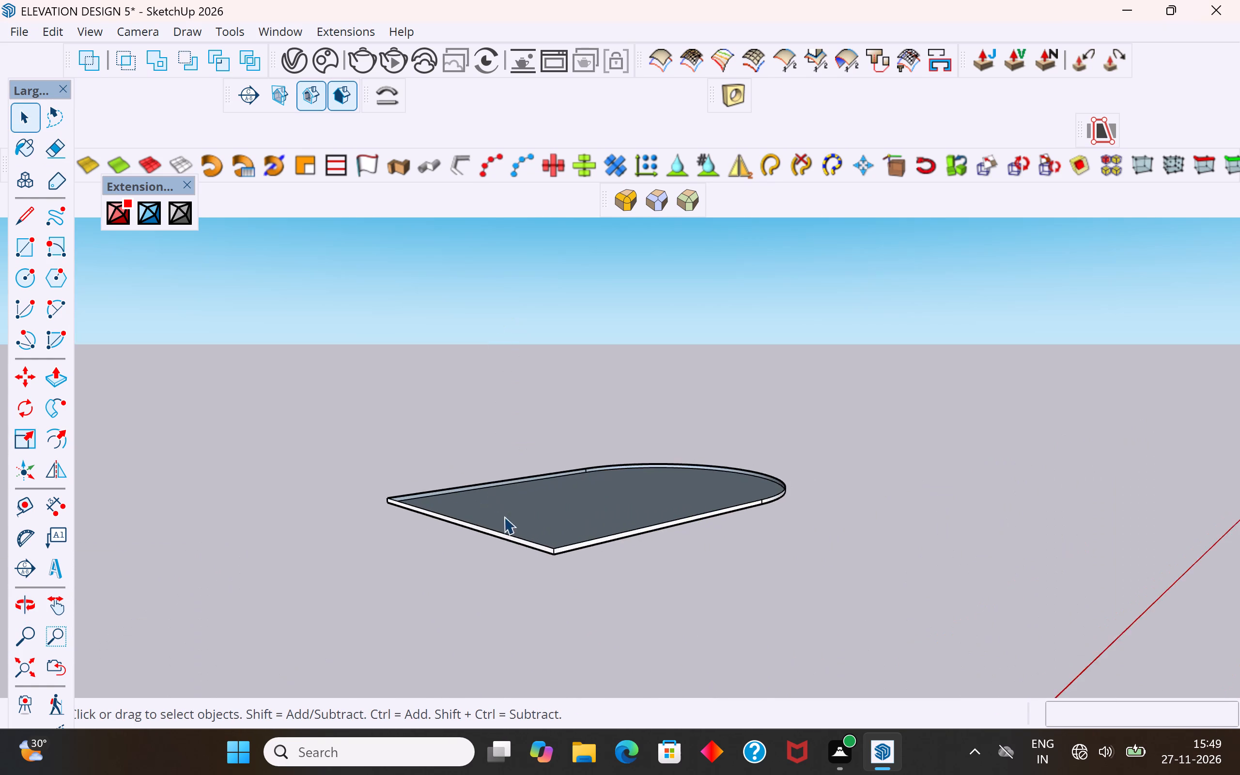
scroll(504, 516, down, 4)
middle_drag(576, 573, 499, 611)
scroll(426, 556, down, 8)
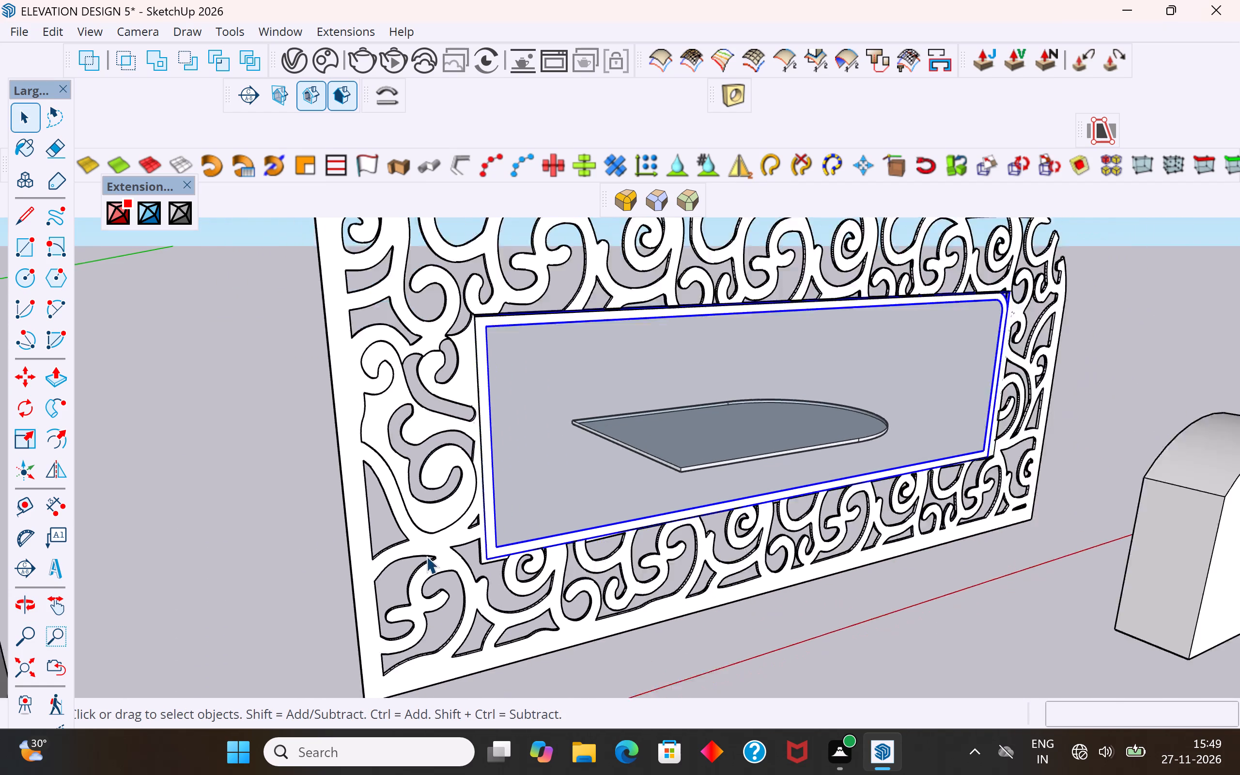
scroll(426, 556, down, 13)
middle_drag(694, 561, 615, 640)
click(630, 525)
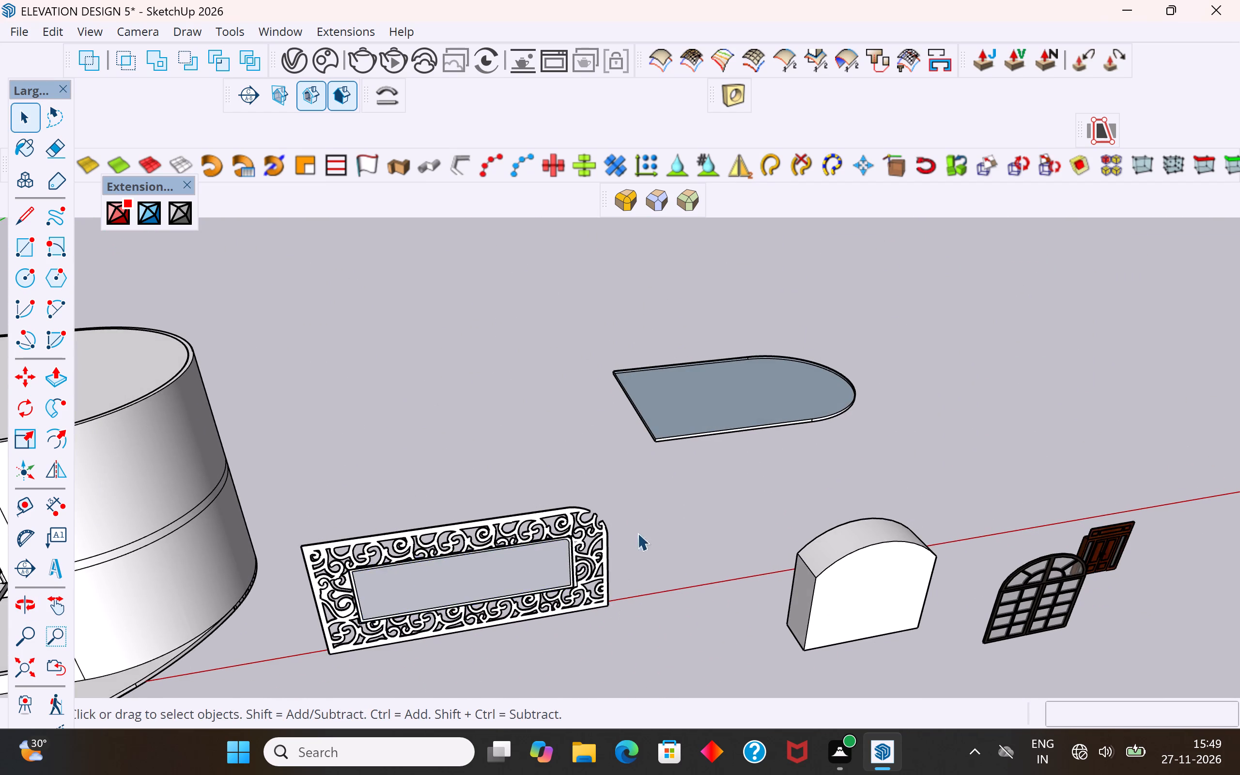
Select the scroll frame and the fitted balcony window together and make them one group.
middle_drag(638, 545, 616, 630)
scroll(575, 491, down, 4)
middle_drag(589, 538, 590, 618)
drag(608, 563, 484, 634)
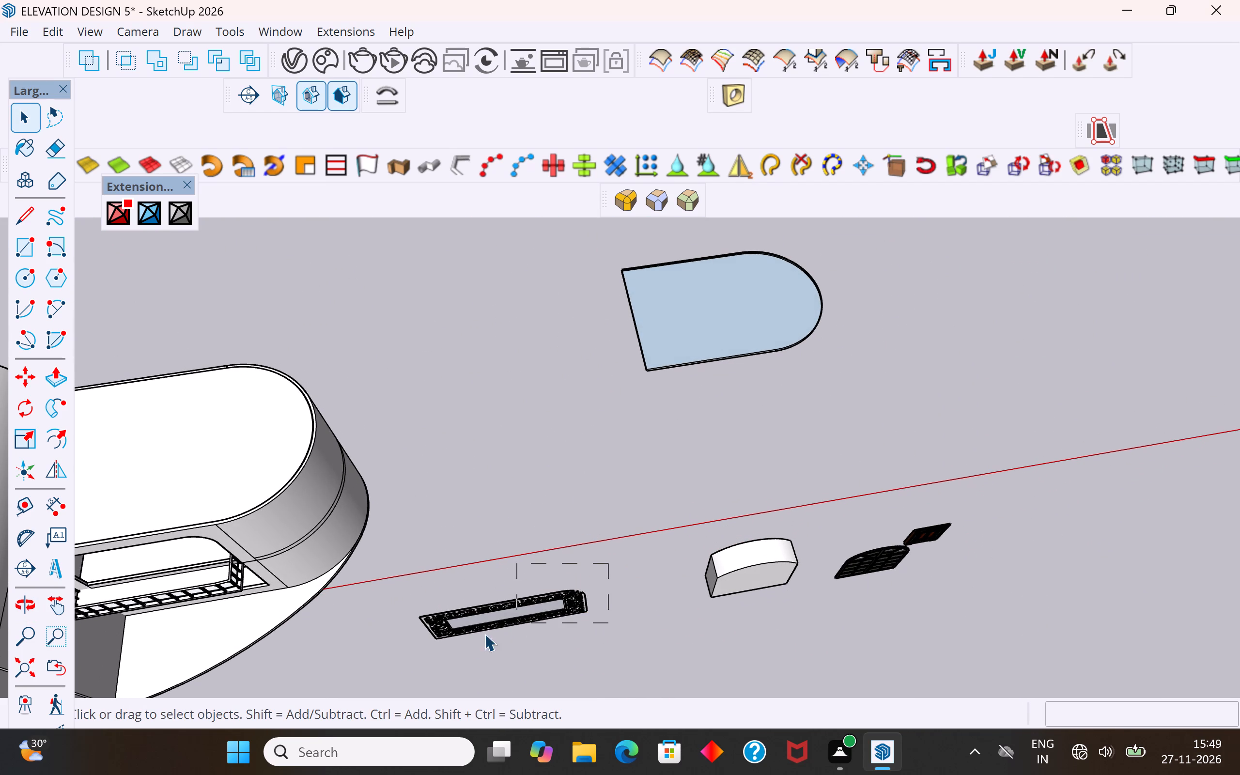
drag(484, 634, 413, 654)
right_click(443, 629)
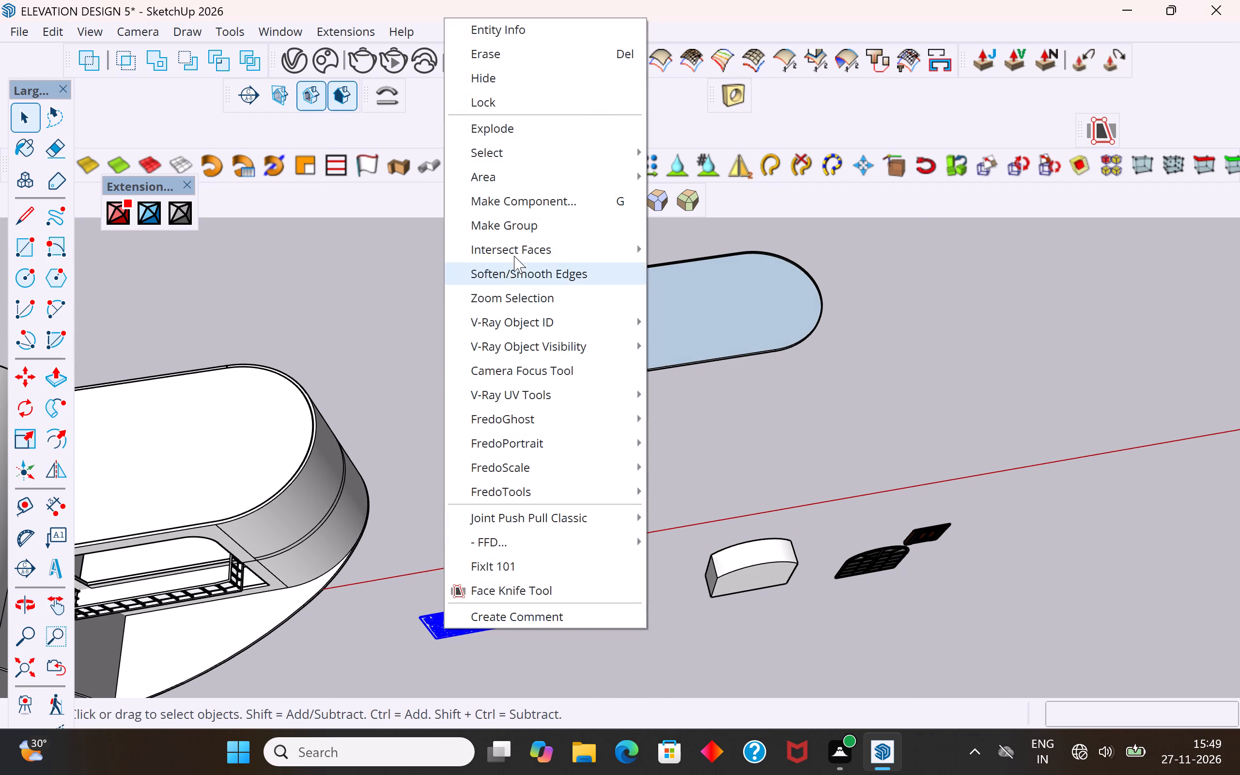
click(521, 228)
click(589, 628)
Move the combined panel by its lower corner about 49' 5/16" into the curved wing's upper opening behind the balcony railing.
middle_drag(558, 647, 560, 485)
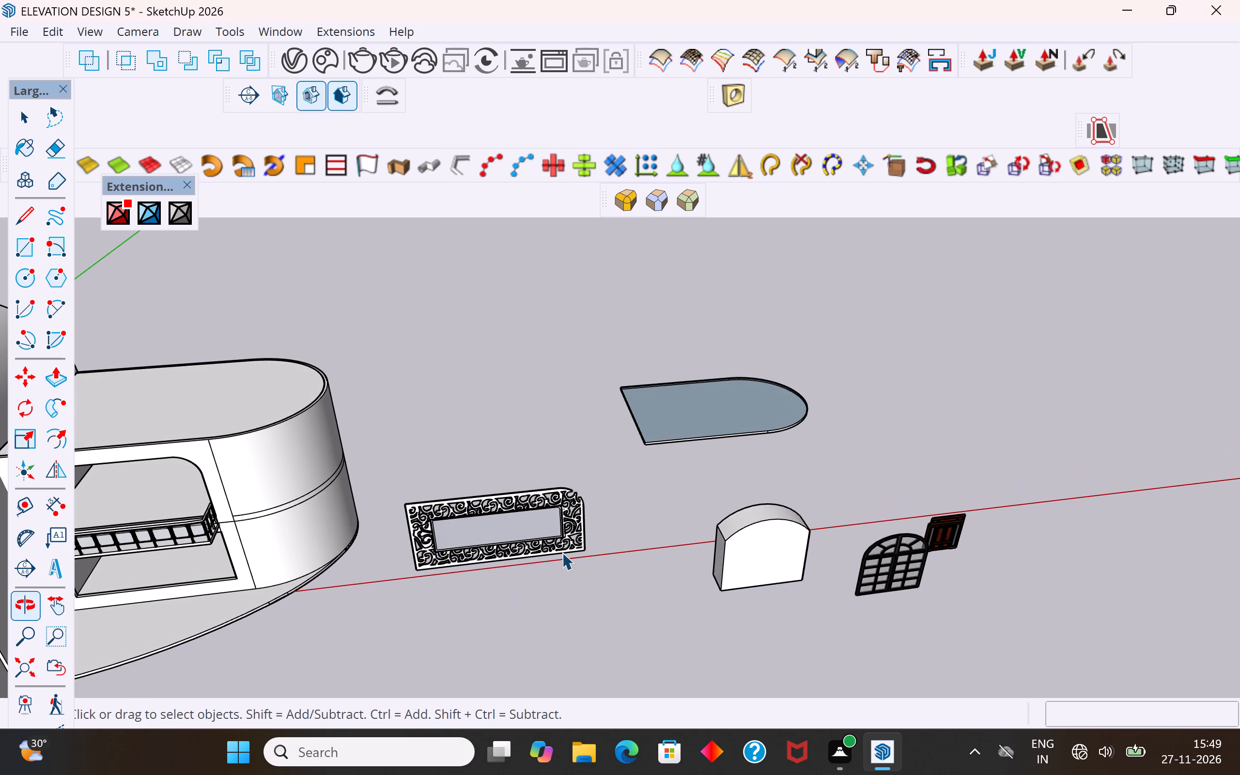
click(562, 552)
middle_drag(565, 547, 604, 444)
key(m)
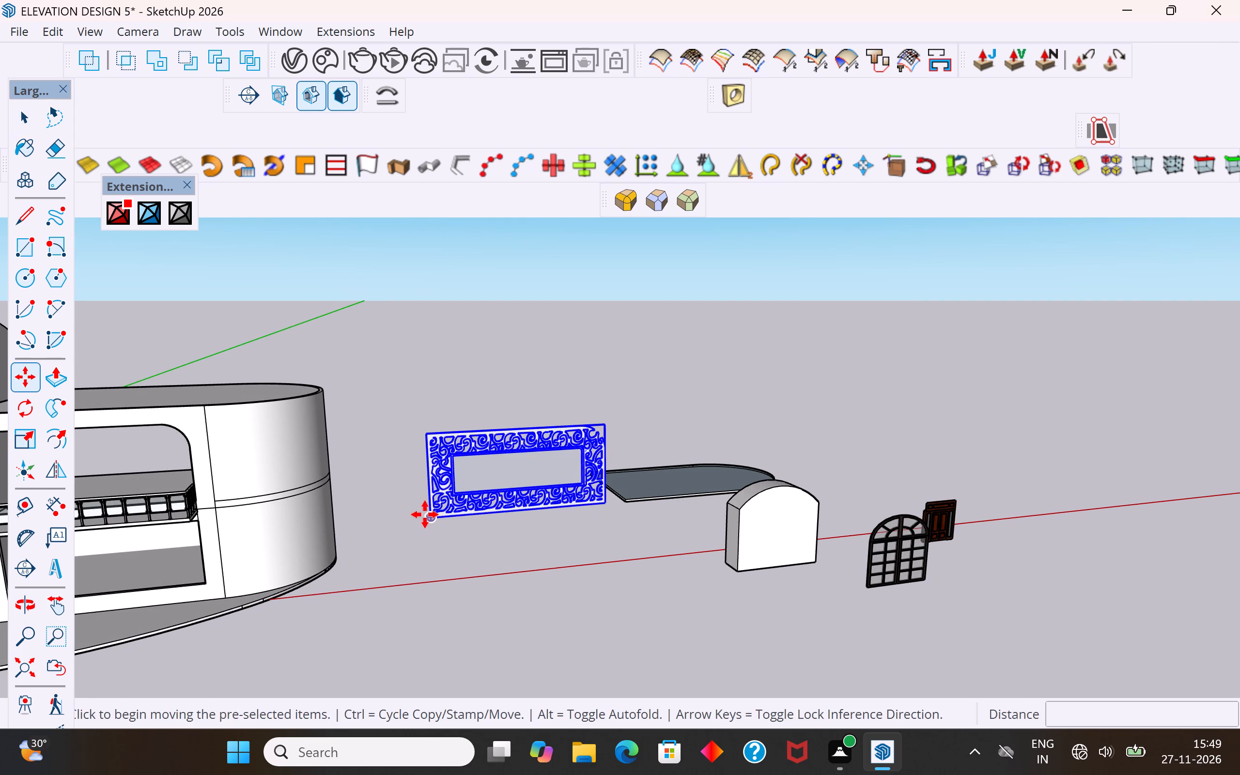
click(432, 520)
scroll(811, 474, down, 6)
scroll(398, 479, up, 3)
middle_drag(398, 481, 414, 554)
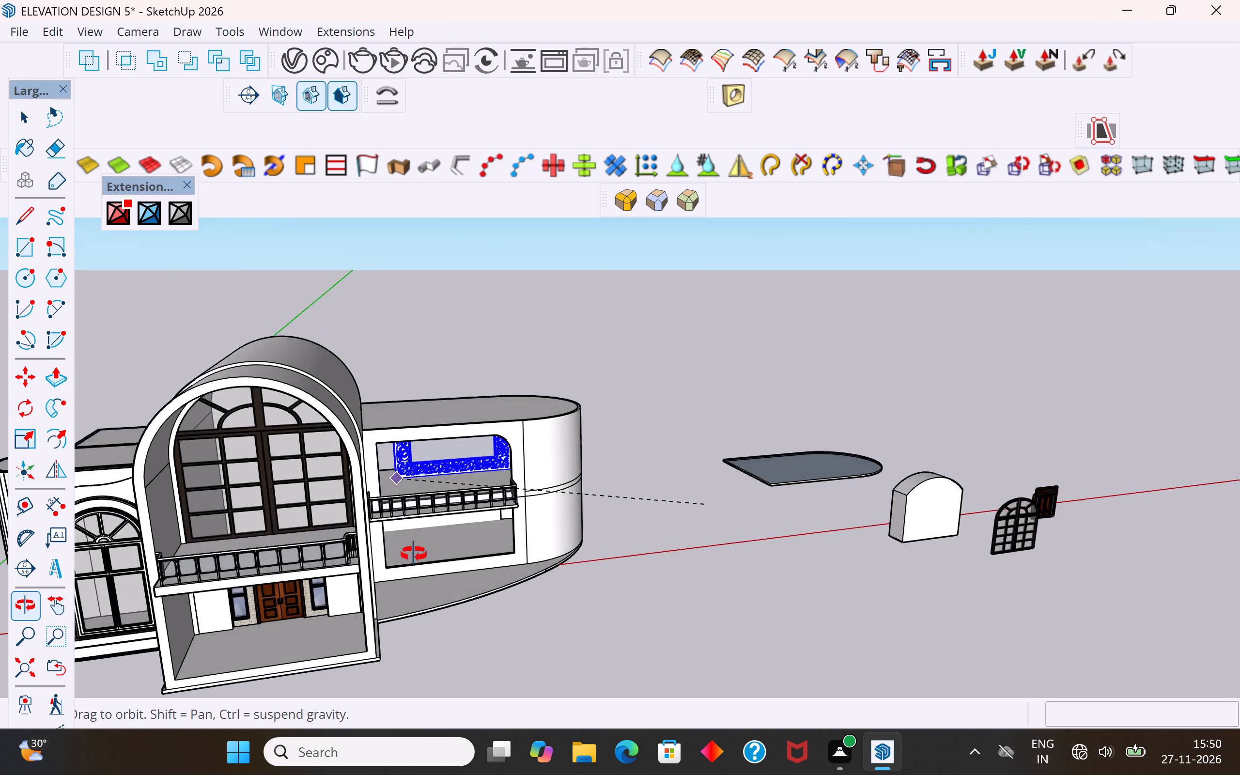
middle_drag(414, 554, 419, 609)
scroll(402, 512, up, 3)
scroll(402, 512, down, 1)
scroll(402, 512, up, 13)
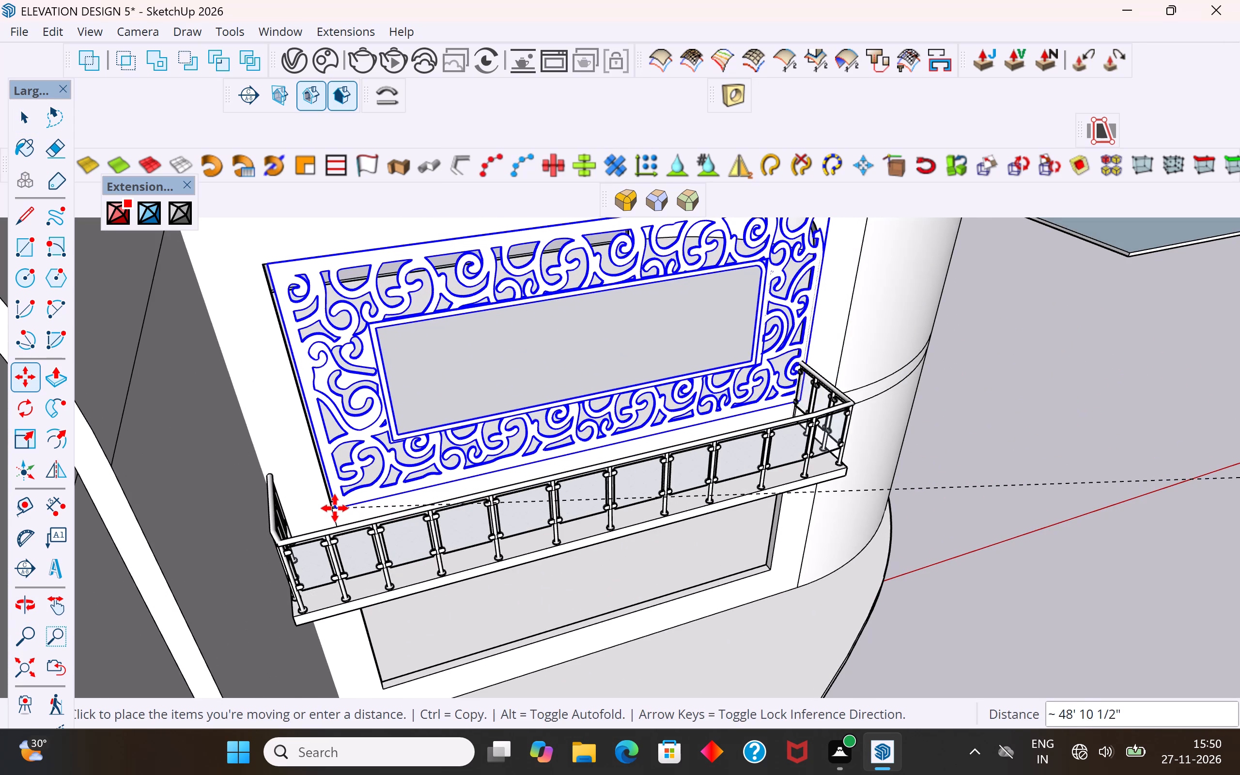
click(330, 507)
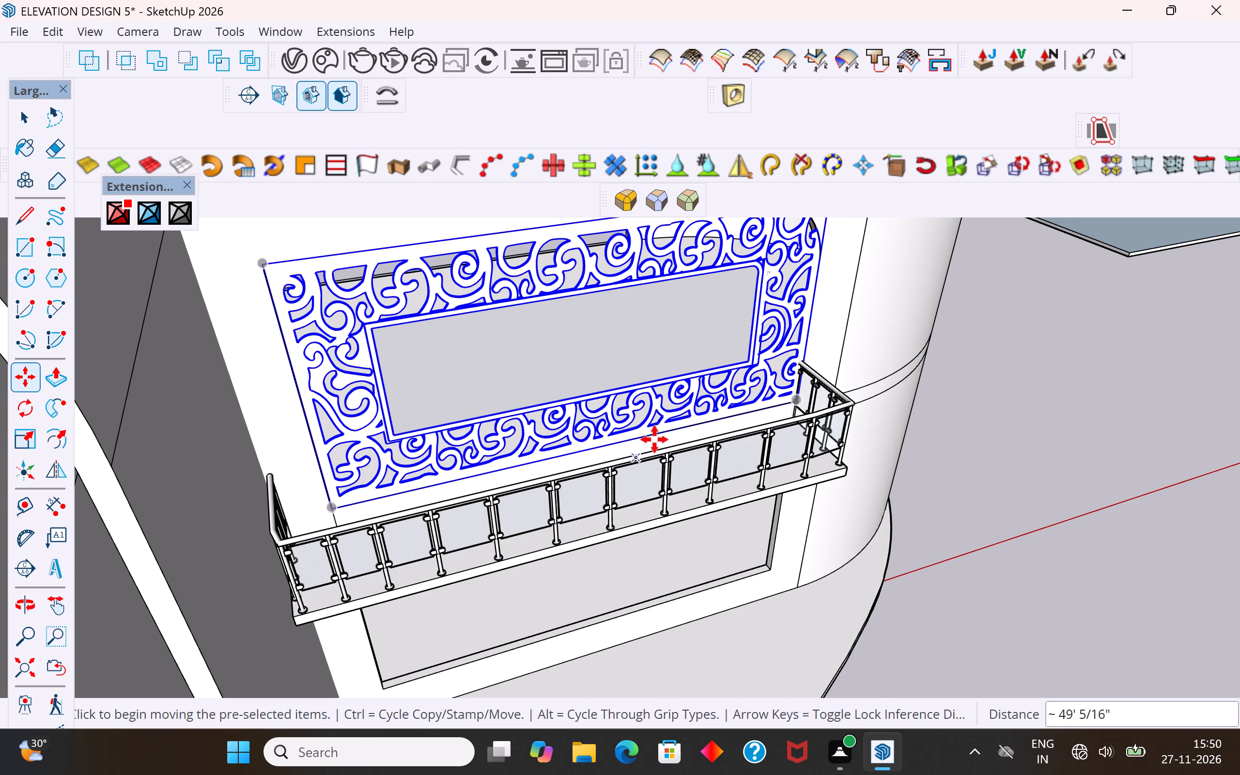
click(34, 125)
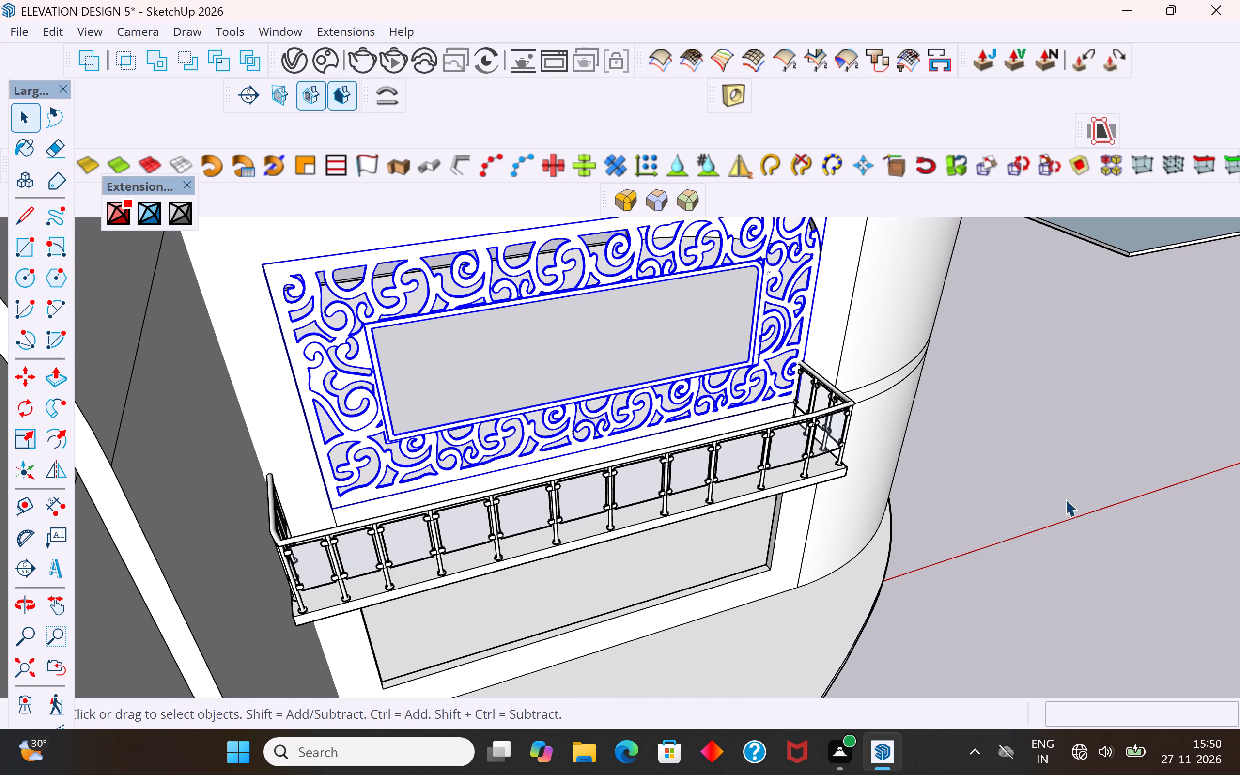
click(1092, 489)
Inspect the placed scroll-frame panel in the front elevation and close up from both sides of the balcony.
scroll(737, 538, down, 11)
middle_drag(898, 564, 784, 399)
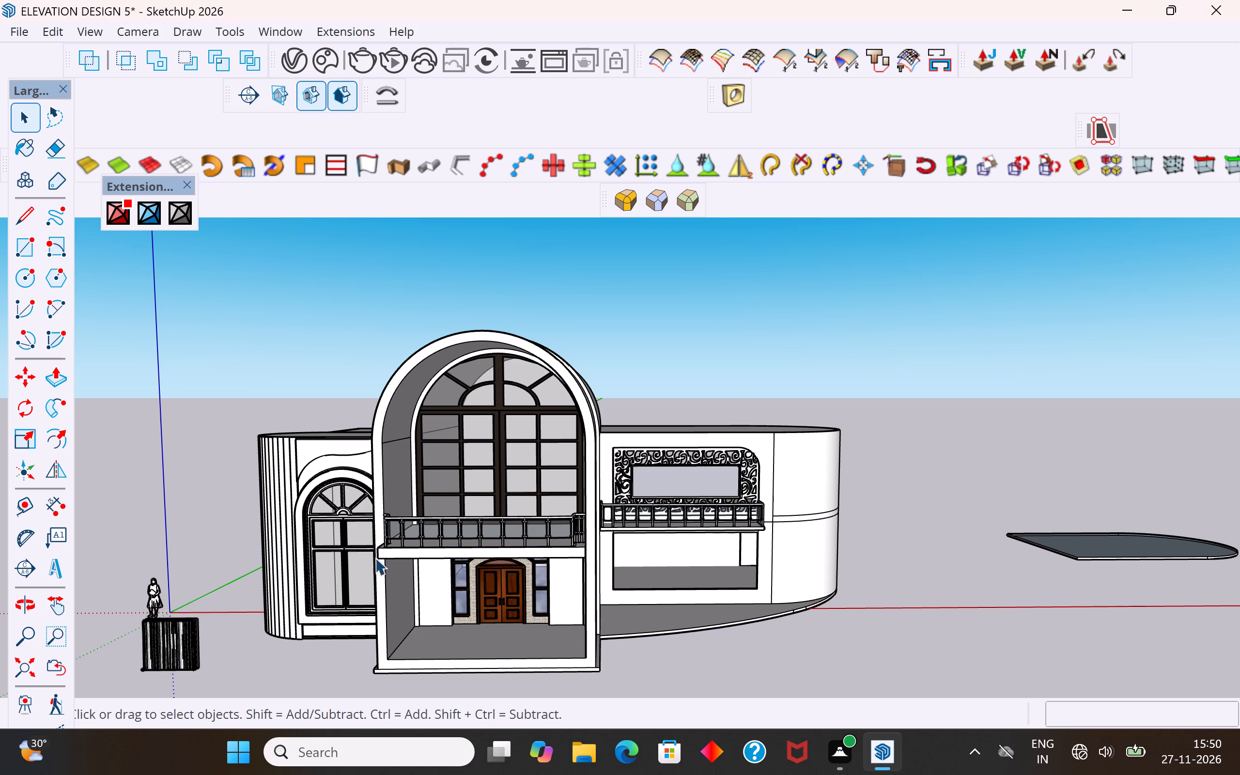
scroll(346, 561, down, 4)
middle_drag(629, 611, 620, 652)
scroll(628, 505, up, 6)
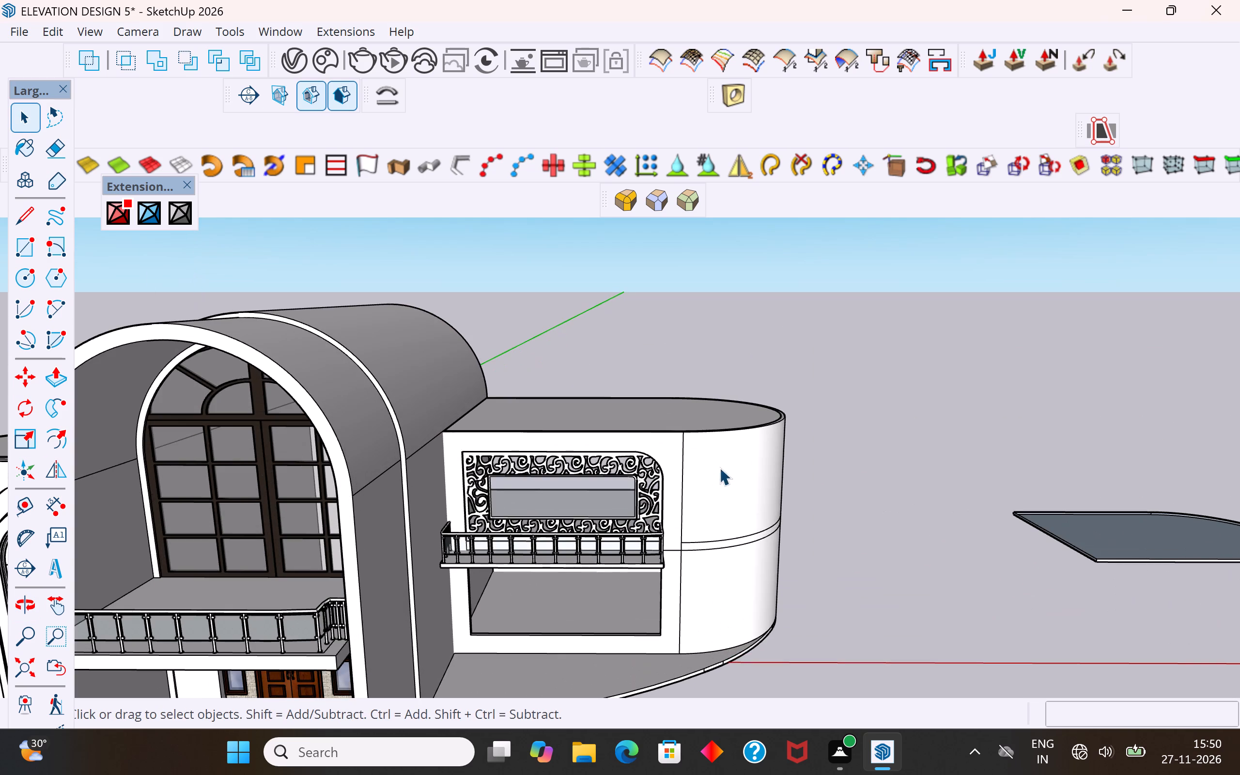
scroll(595, 427, down, 4)
middle_drag(604, 479, 646, 434)
scroll(589, 495, up, 7)
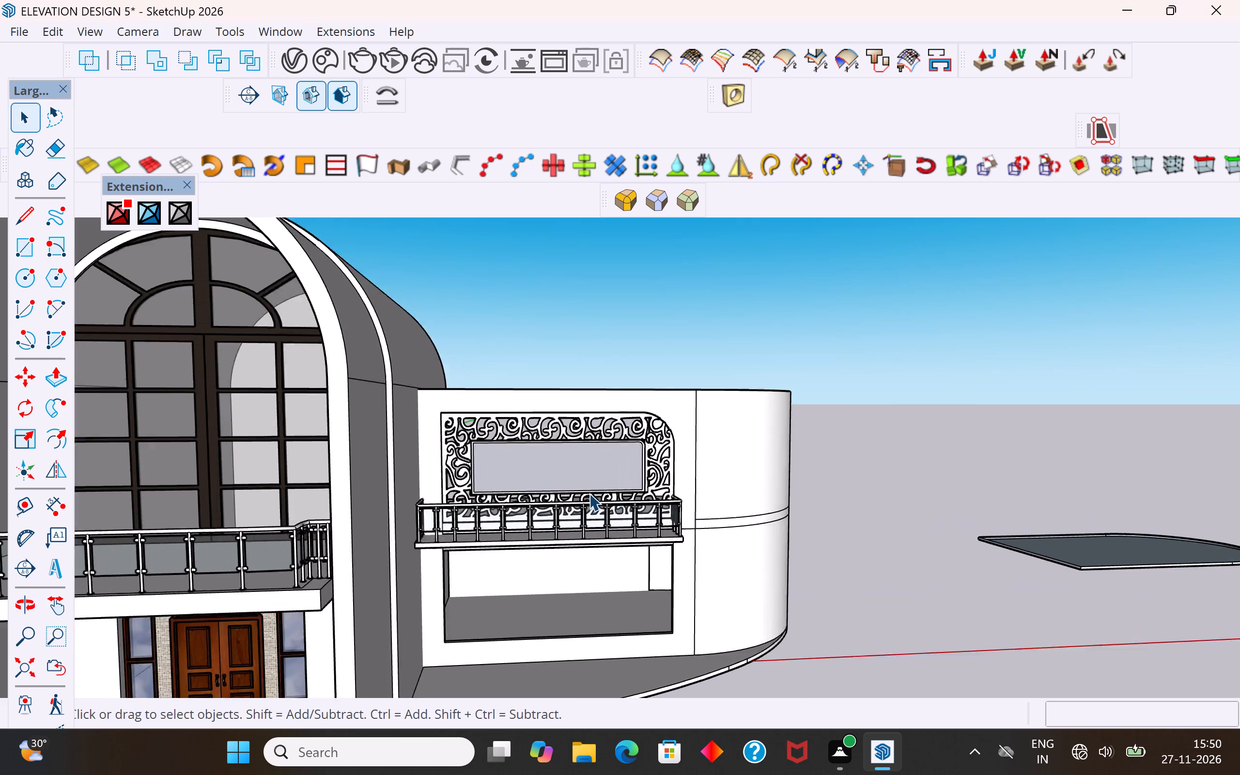
scroll(589, 493, up, 2)
middle_drag(663, 512, 458, 604)
scroll(454, 531, up, 5)
middle_drag(465, 537, 445, 542)
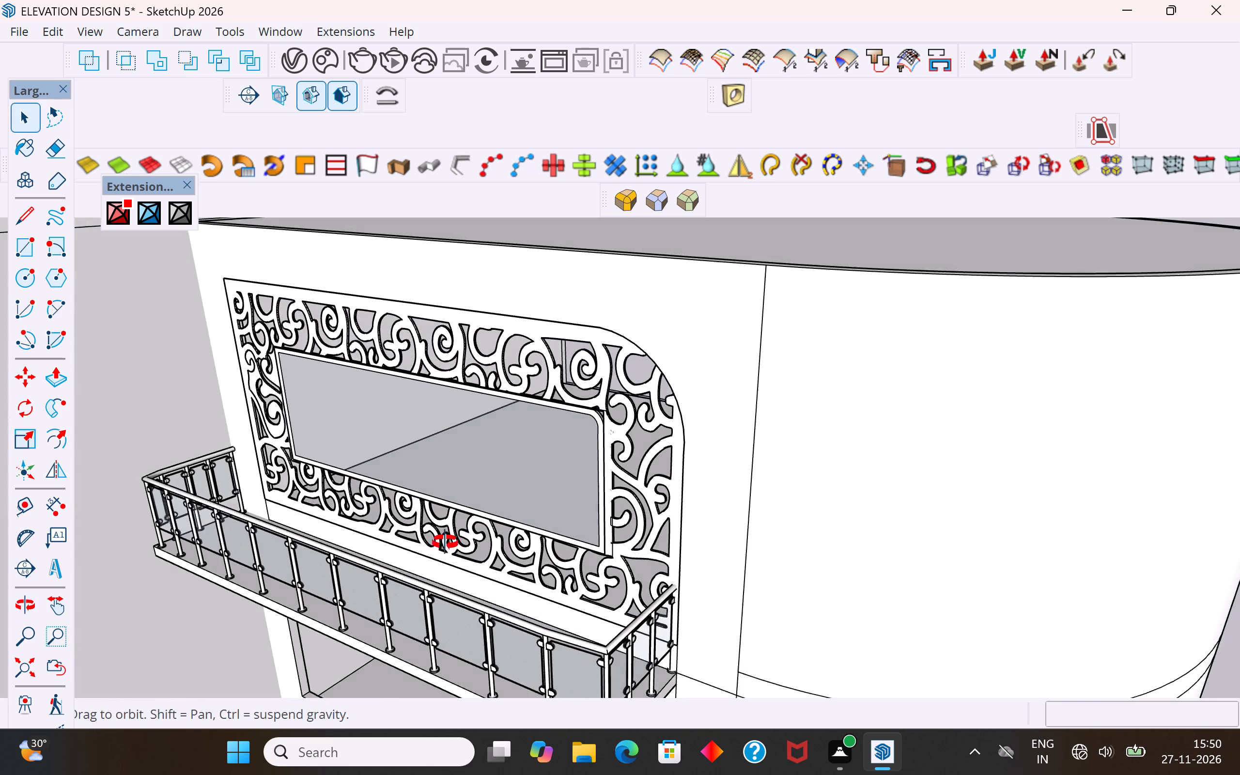
middle_drag(445, 542, 330, 569)
middle_drag(404, 490, 576, 483)
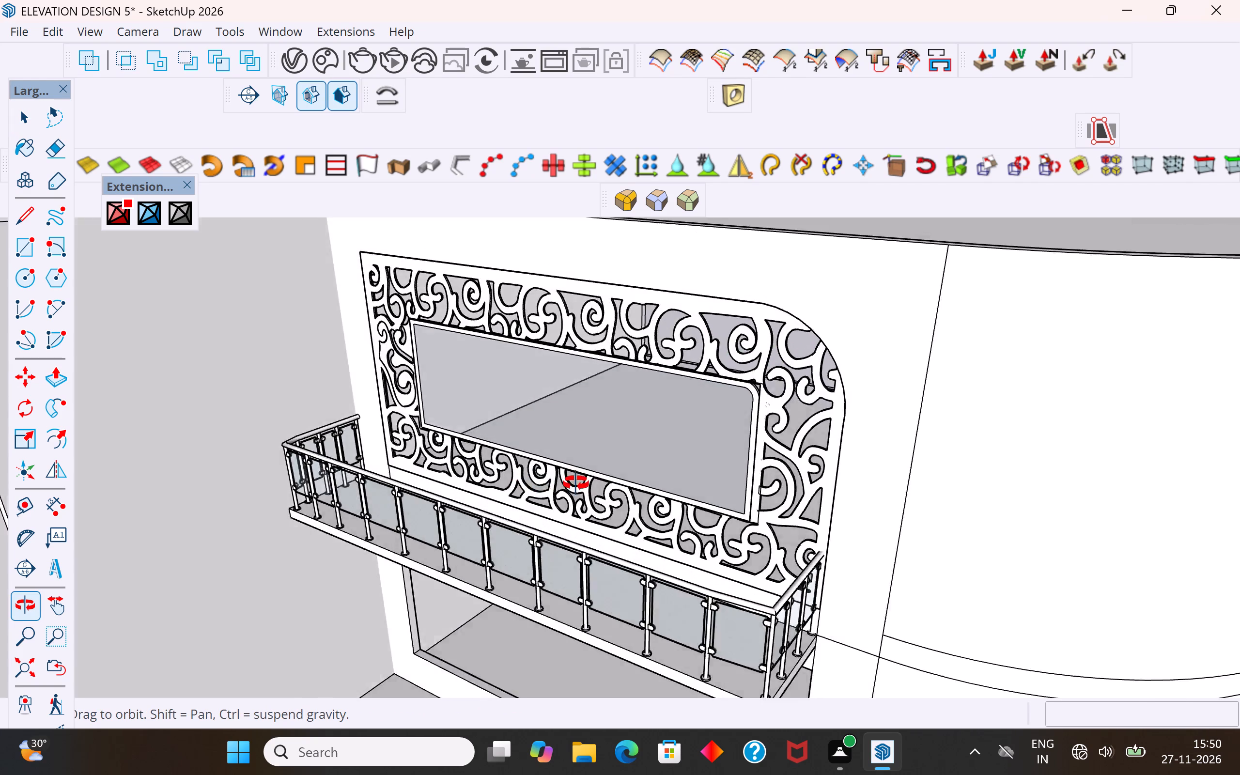
middle_drag(576, 483, 706, 484)
Open the nested scroll frame group and delete the stray horizontal edge beside the window opening's upper outer corner.
scroll(1000, 355, up, 9)
middle_drag(989, 357, 978, 314)
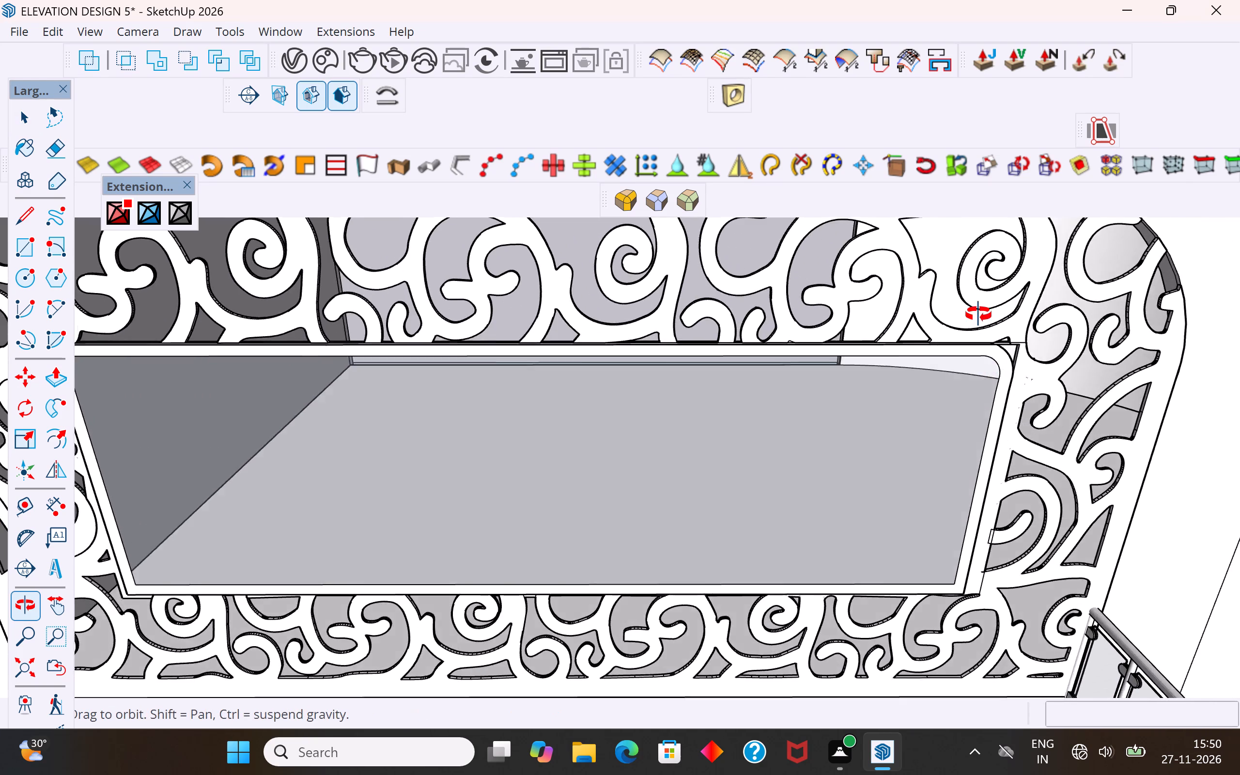
middle_drag(978, 314, 971, 296)
scroll(1022, 332, up, 20)
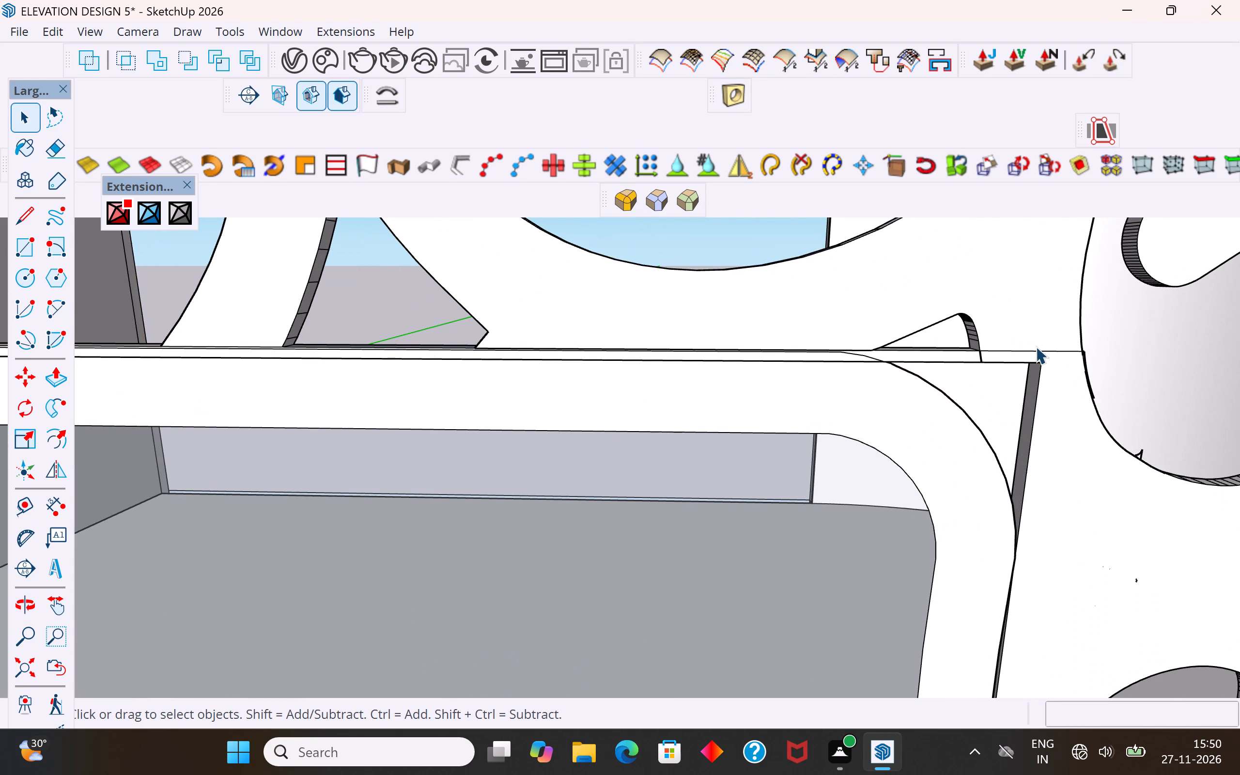
click(1036, 346)
click(1039, 349)
double_click(1046, 351)
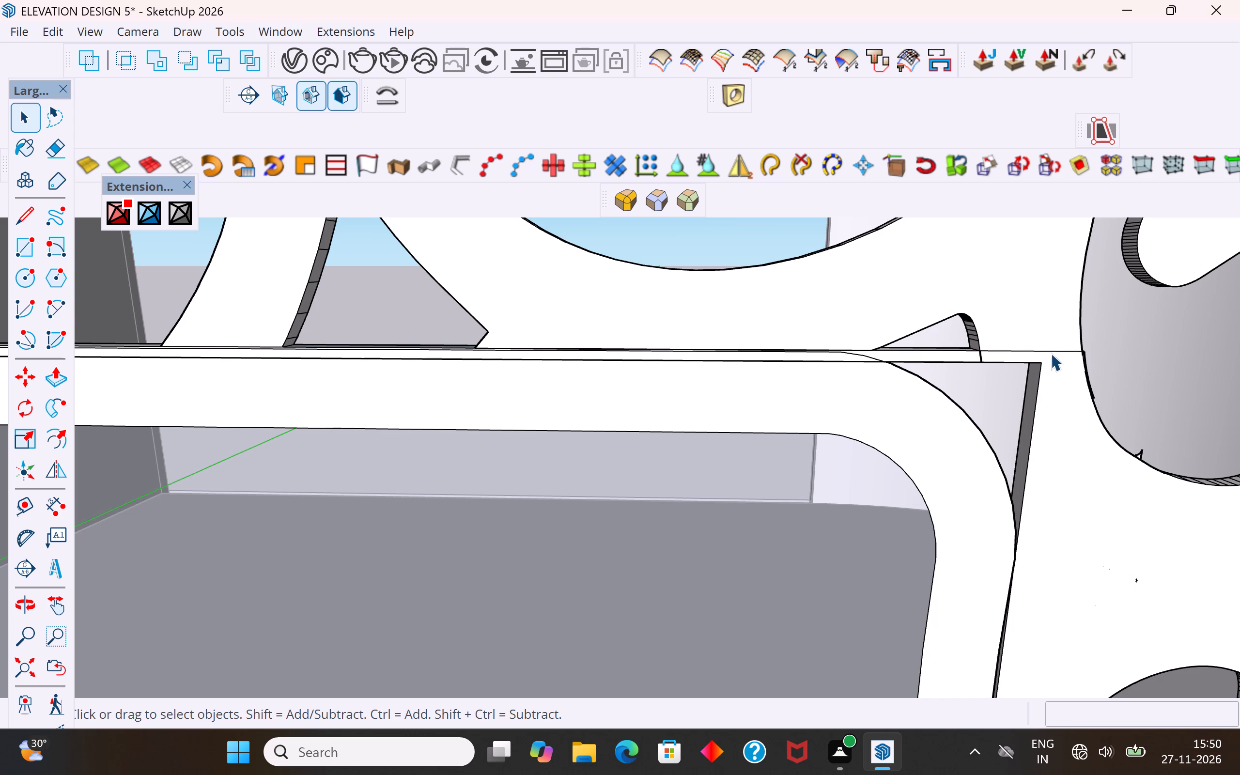
click(1051, 353)
click(1054, 349)
double_click(1055, 350)
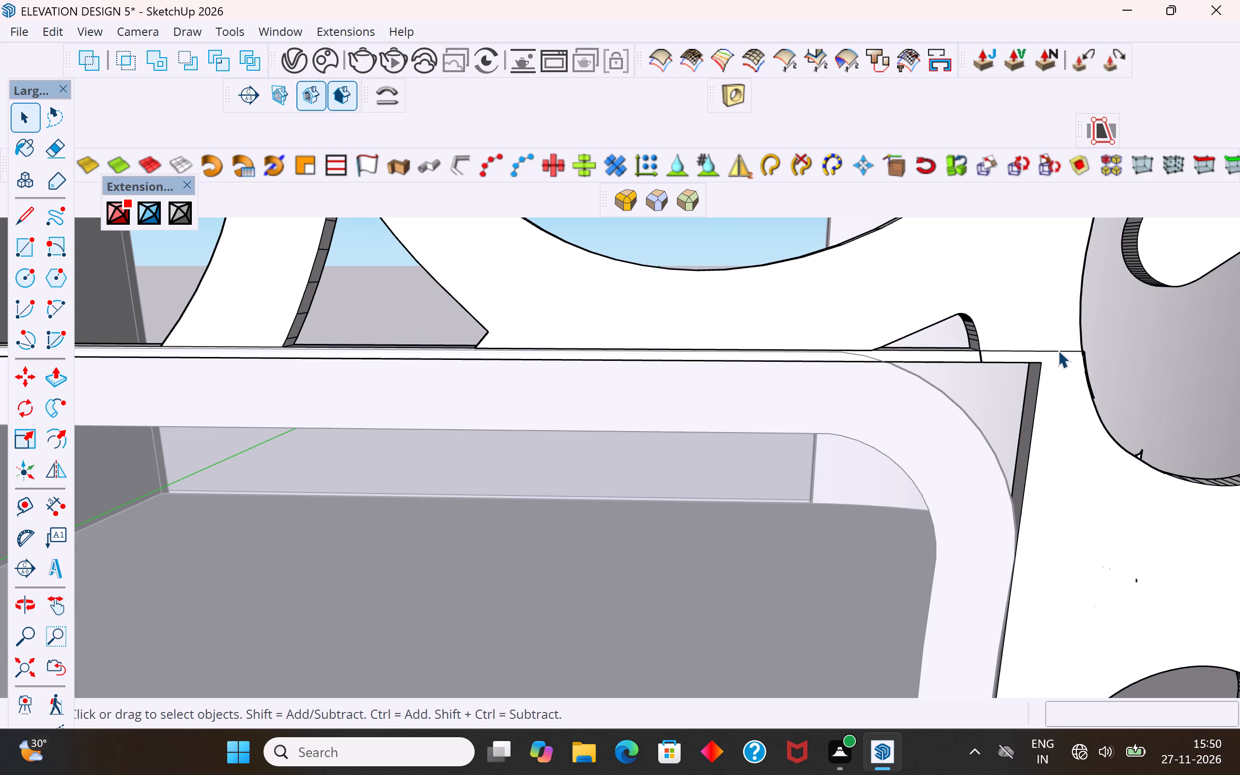
click(1058, 350)
key(Delete)
Delete the stray straight edge across the scroll cut-out beside the window opening's upper outer corner.
middle_drag(1054, 368, 710, 394)
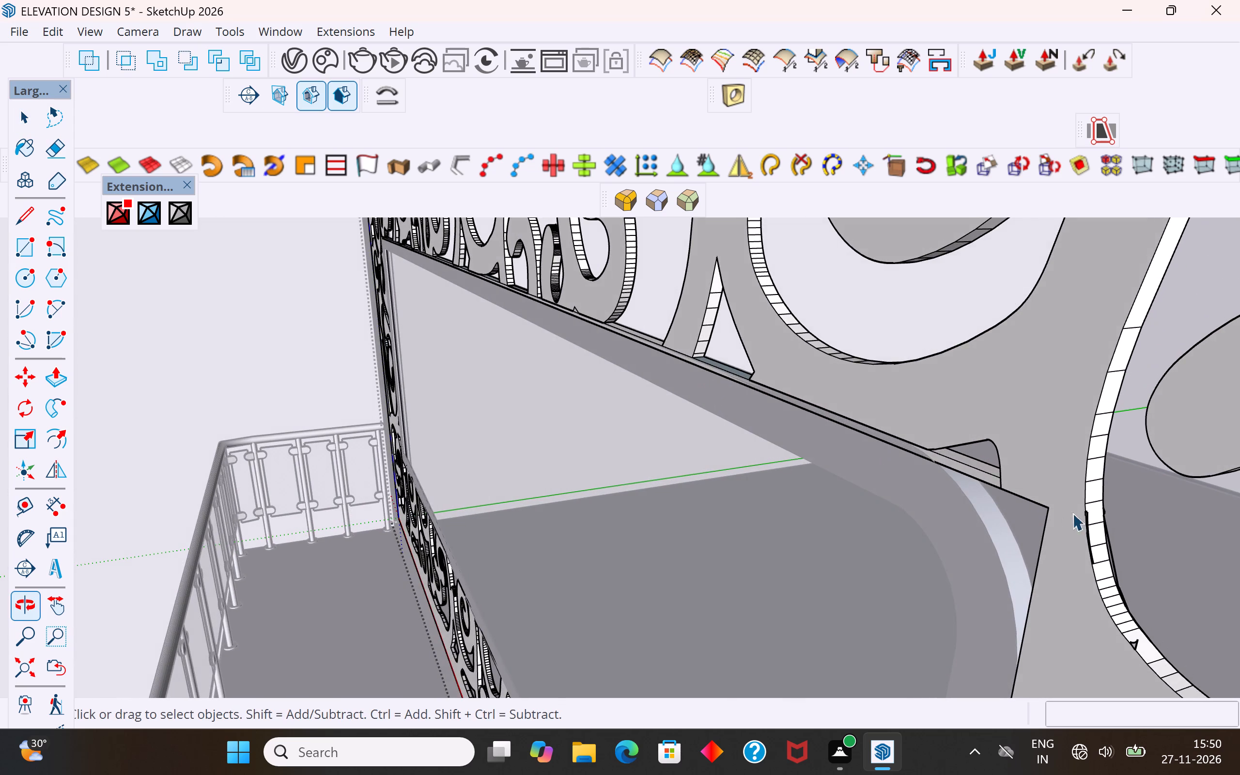
scroll(1085, 519, up, 20)
scroll(1085, 519, up, 1)
middle_drag(1073, 546, 1230, 536)
scroll(1086, 472, up, 3)
click(1171, 444)
click(1170, 447)
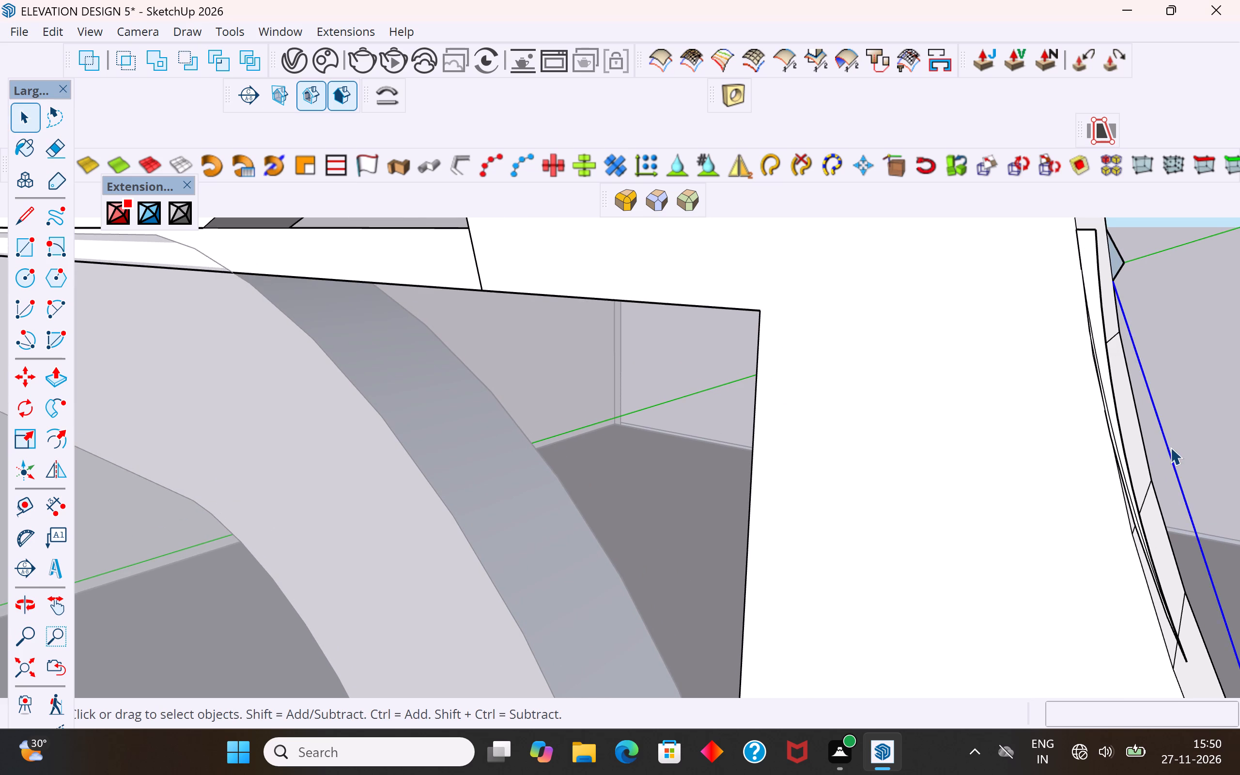
key(Delete)
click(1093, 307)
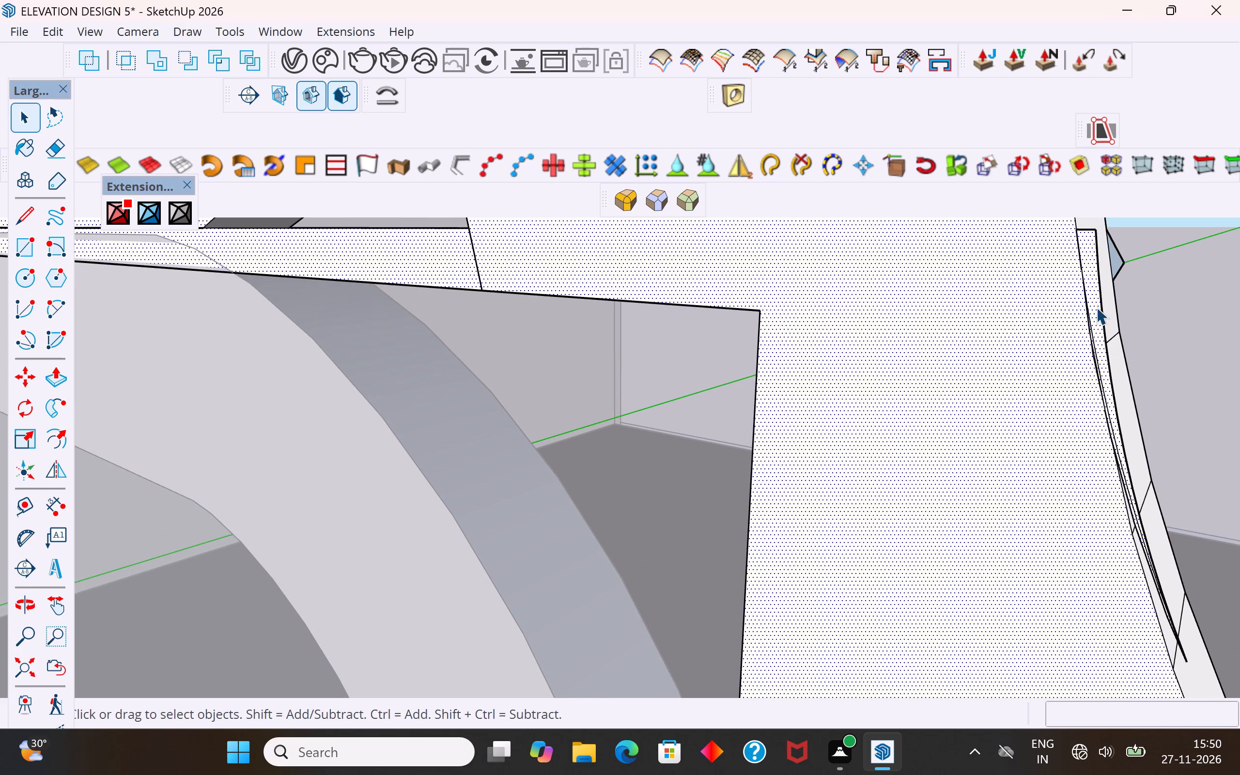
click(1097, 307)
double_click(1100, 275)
Finish editing the scroll frame group and return to the whole model.
scroll(949, 416, down, 3)
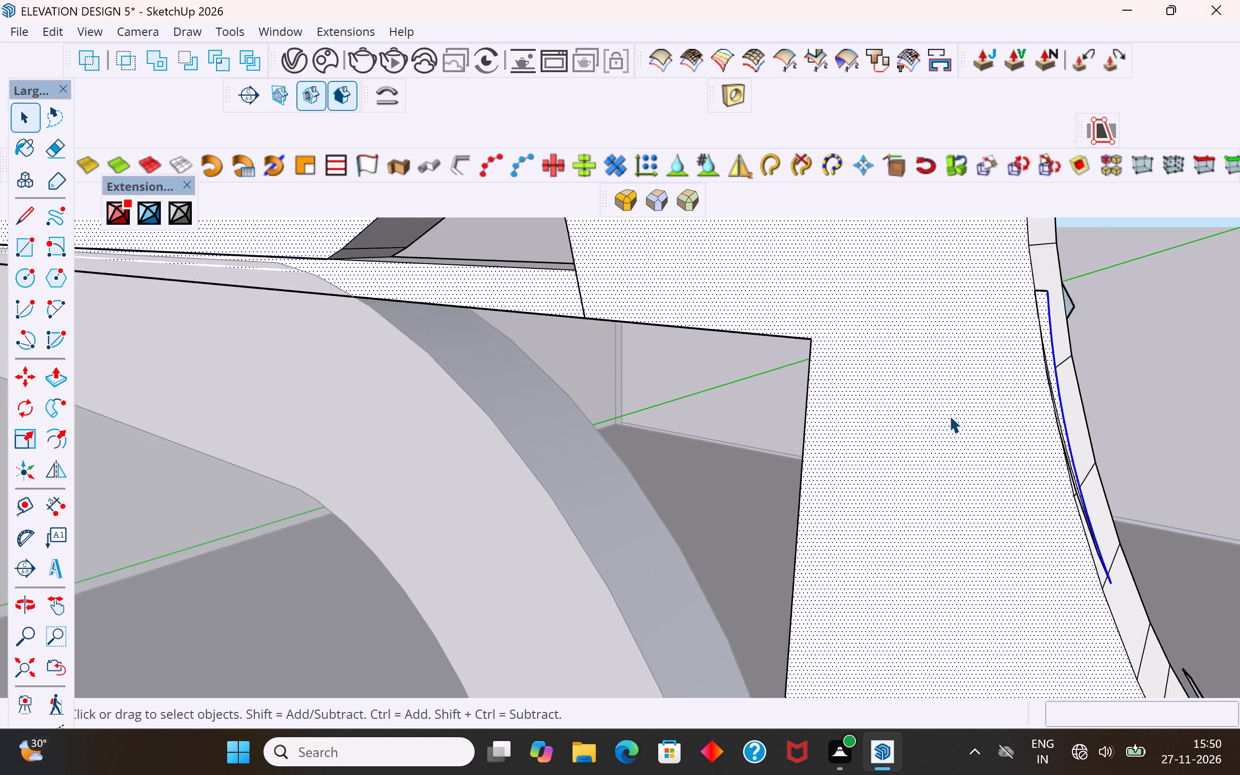
scroll(949, 416, down, 20)
scroll(949, 416, down, 20)
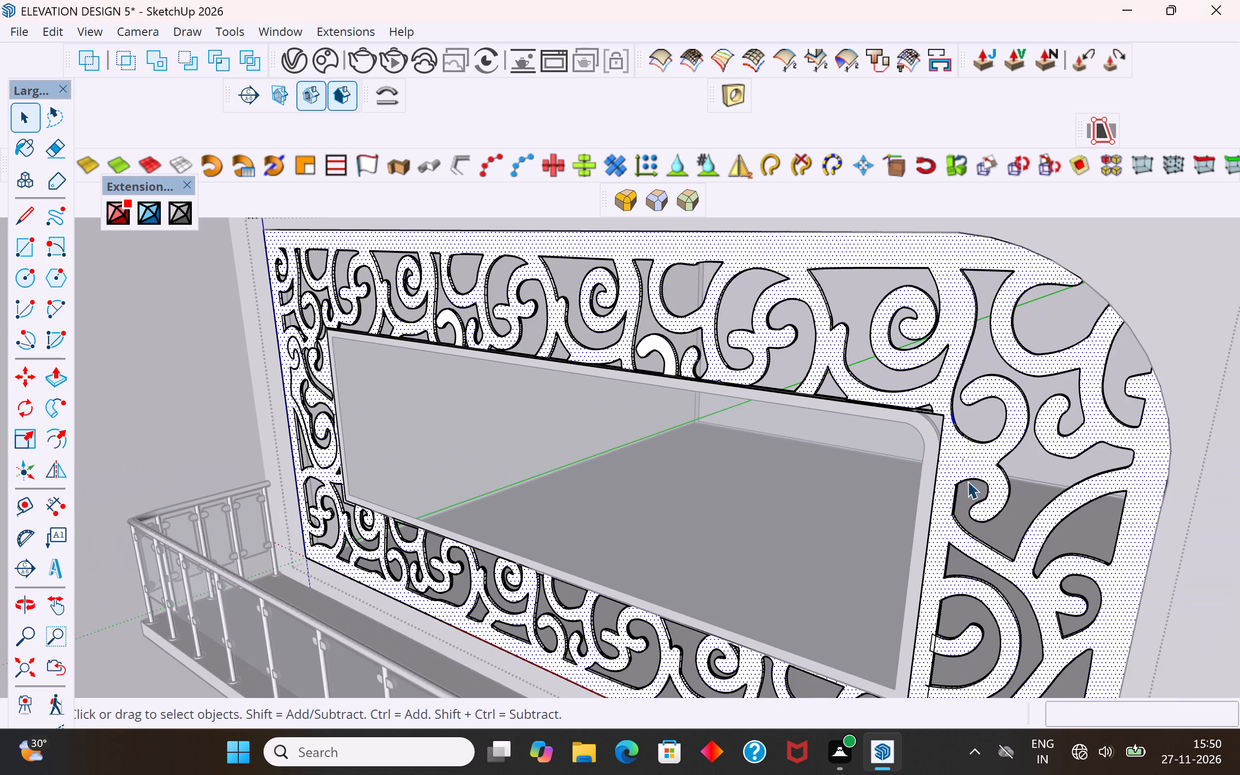
scroll(1102, 579, down, 4)
scroll(725, 467, down, 10)
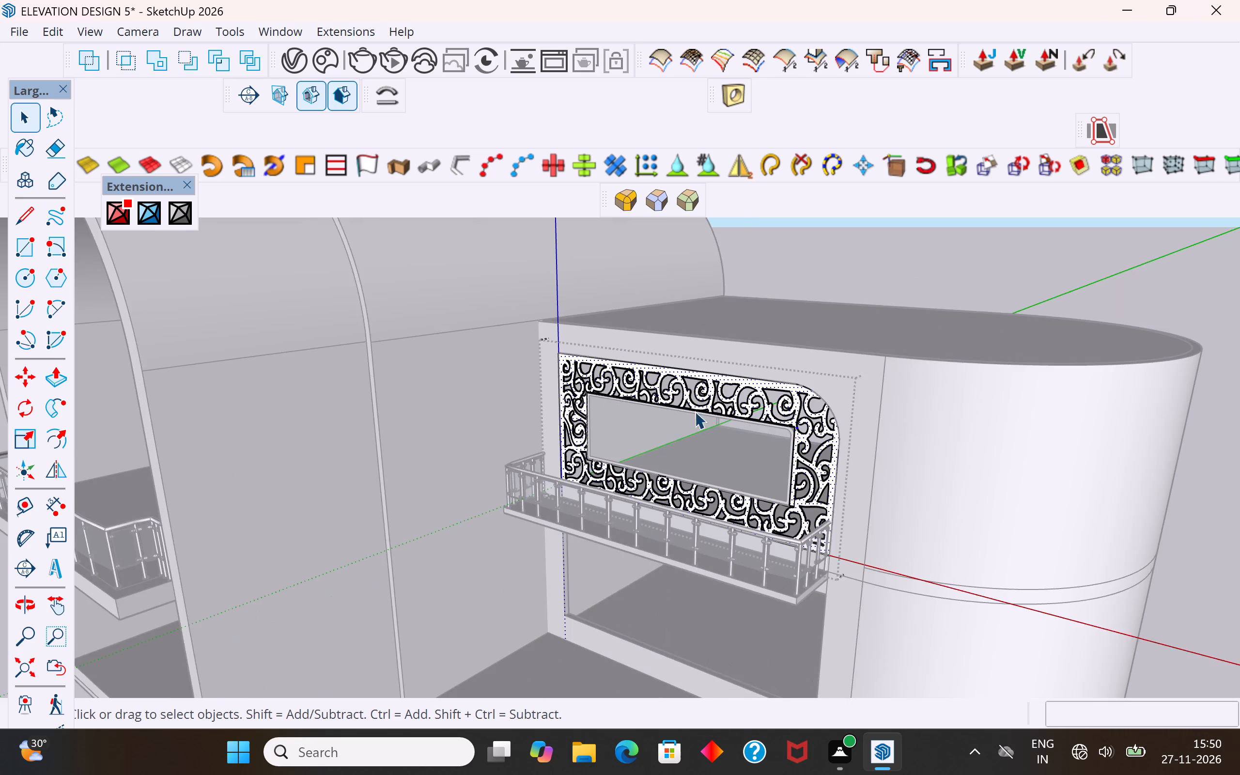
click(942, 285)
middle_drag(816, 457, 947, 442)
click(1125, 482)
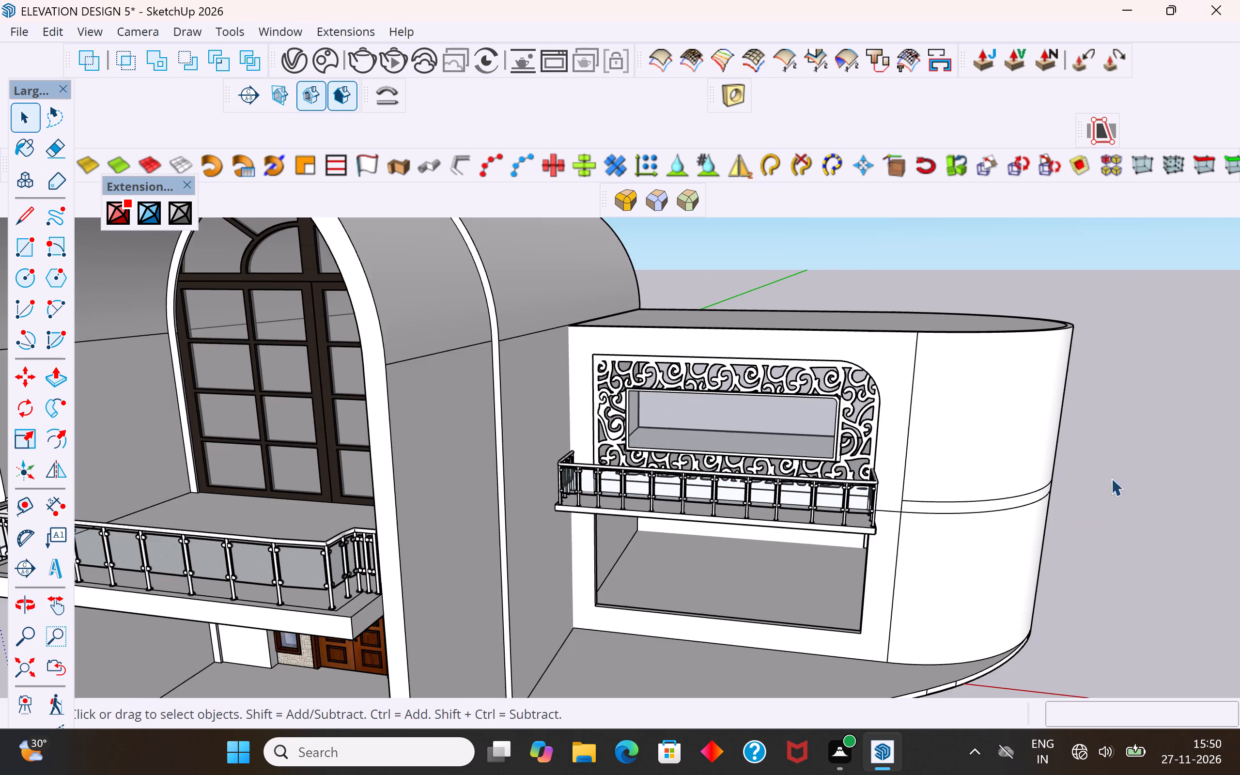
Delete the short vertical edge between the balcony slab's underside and the lower opening's outer upper corner.
scroll(701, 495, down, 5)
middle_drag(761, 593, 832, 517)
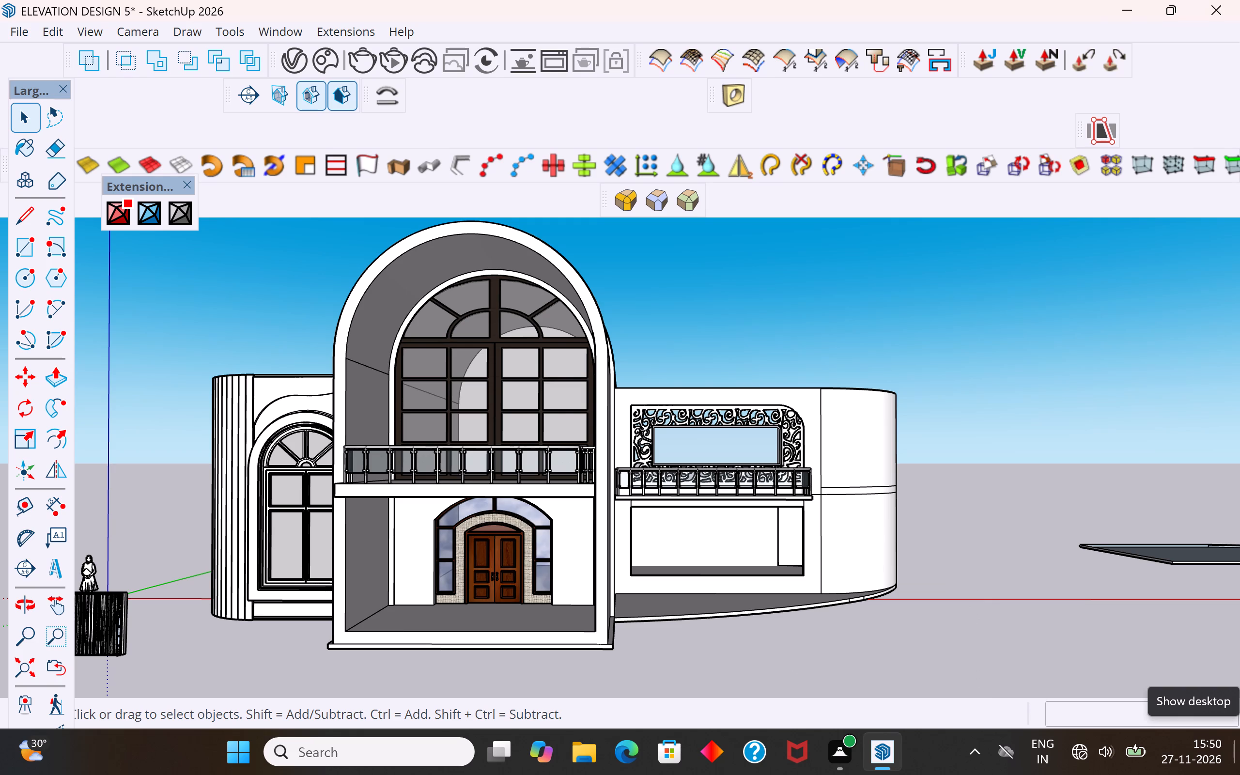
scroll(649, 443, down, 3)
middle_drag(676, 534, 679, 575)
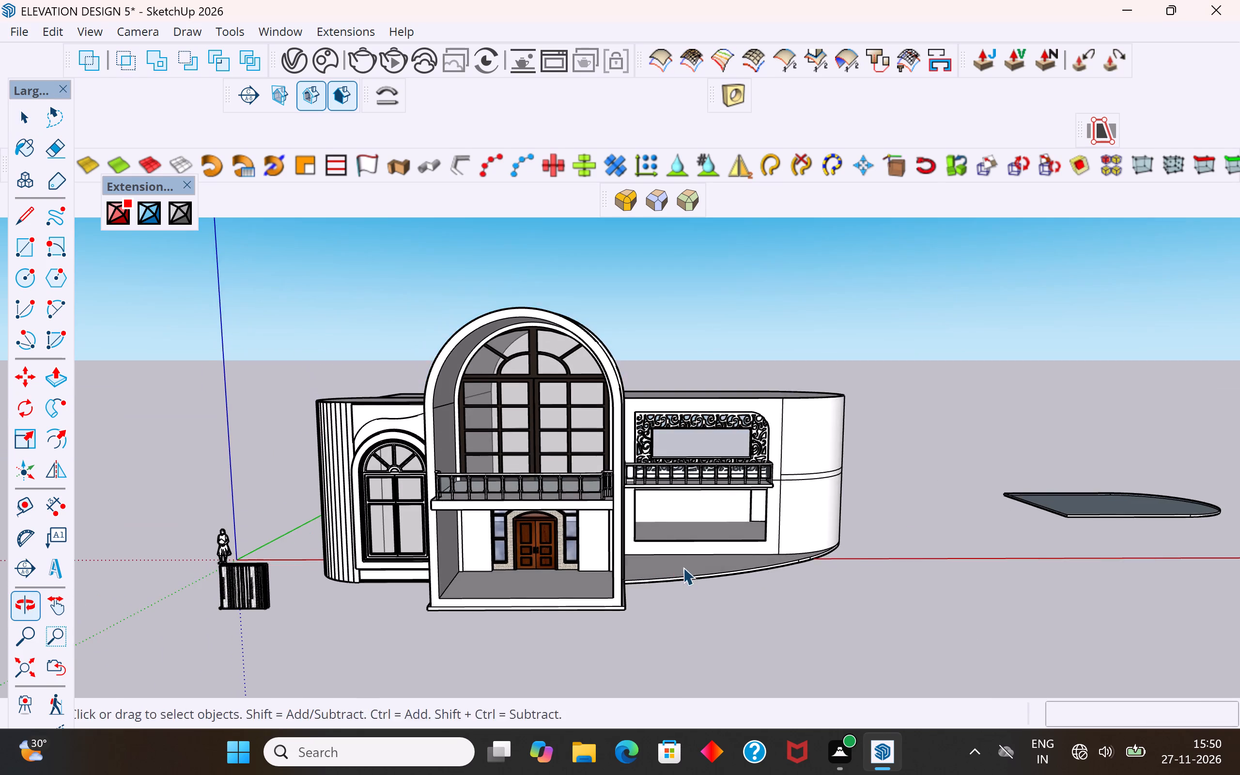
middle_drag(696, 557, 576, 481)
scroll(768, 540, up, 4)
middle_drag(725, 490, 674, 458)
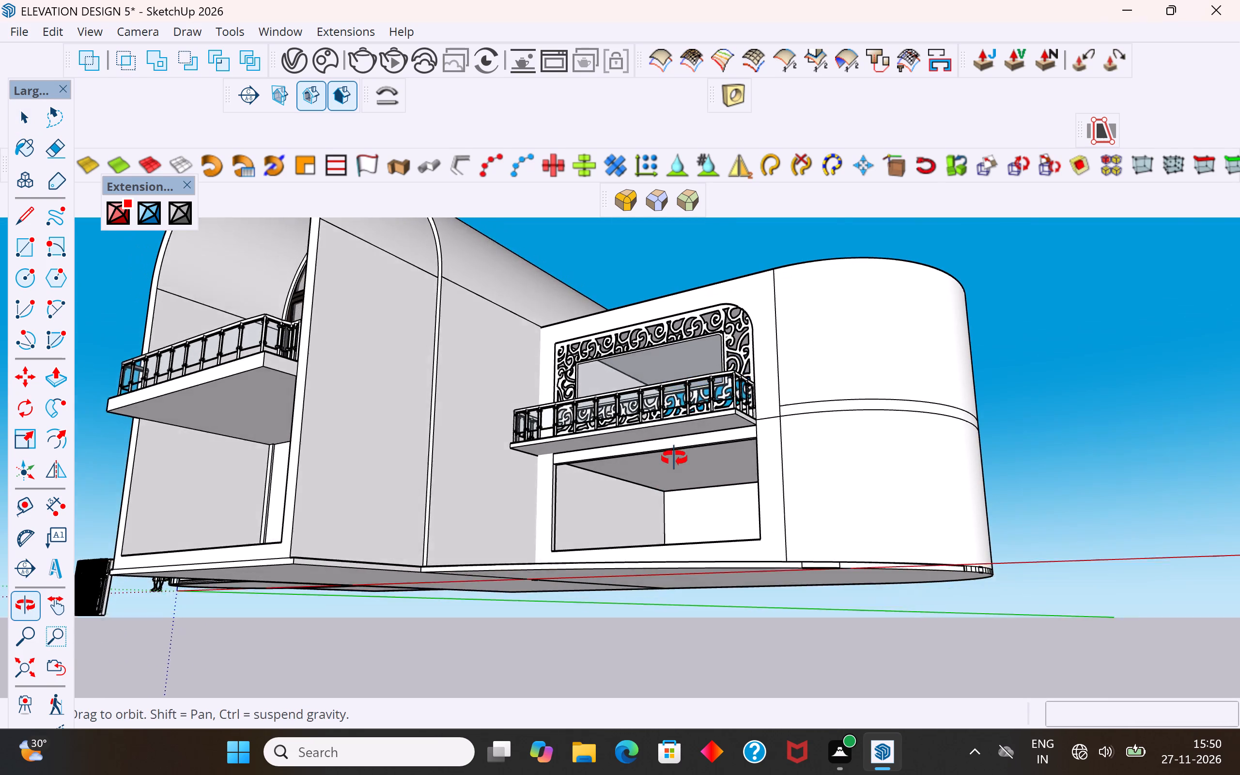
middle_drag(674, 458, 676, 457)
scroll(757, 429, up, 14)
middle_drag(761, 431, 834, 442)
scroll(821, 435, up, 3)
click(805, 441)
key(Delete)
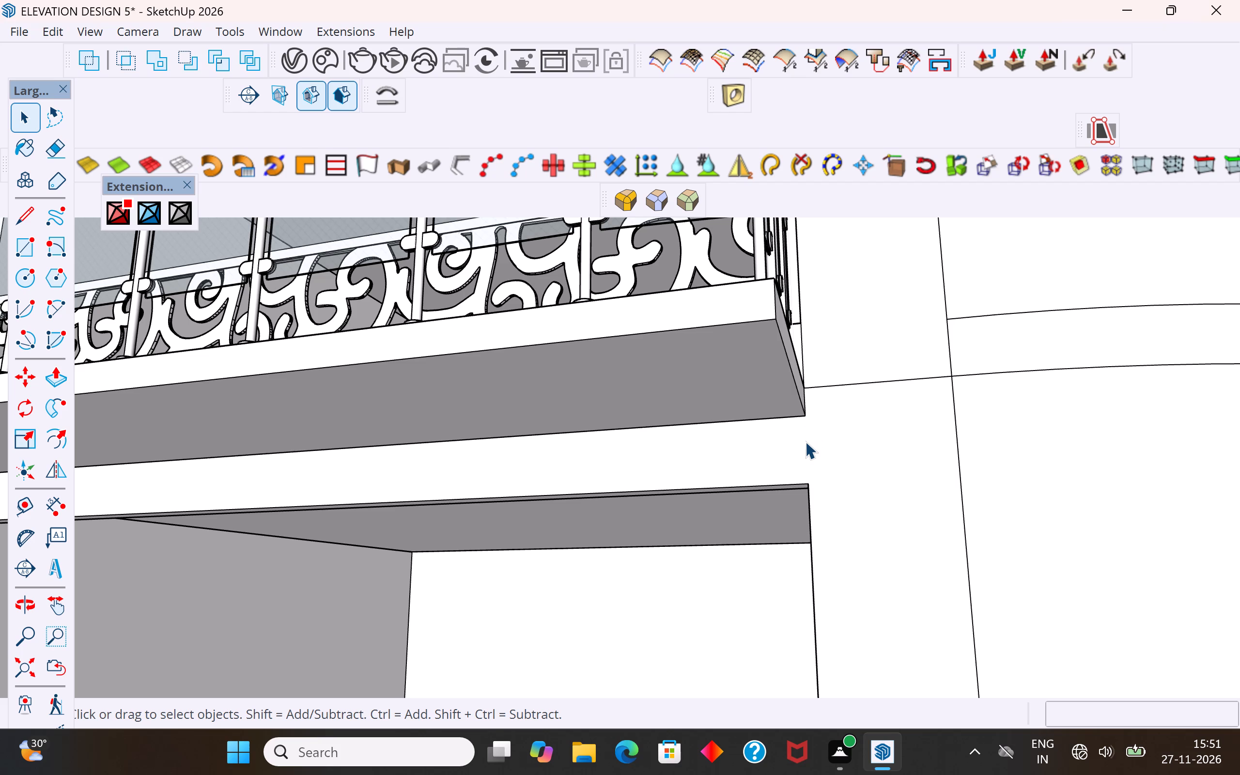
Delete the short vertical edge between the balcony slab's underside and the lower opening's inner upper corner.
scroll(931, 451, down, 9)
scroll(352, 497, up, 9)
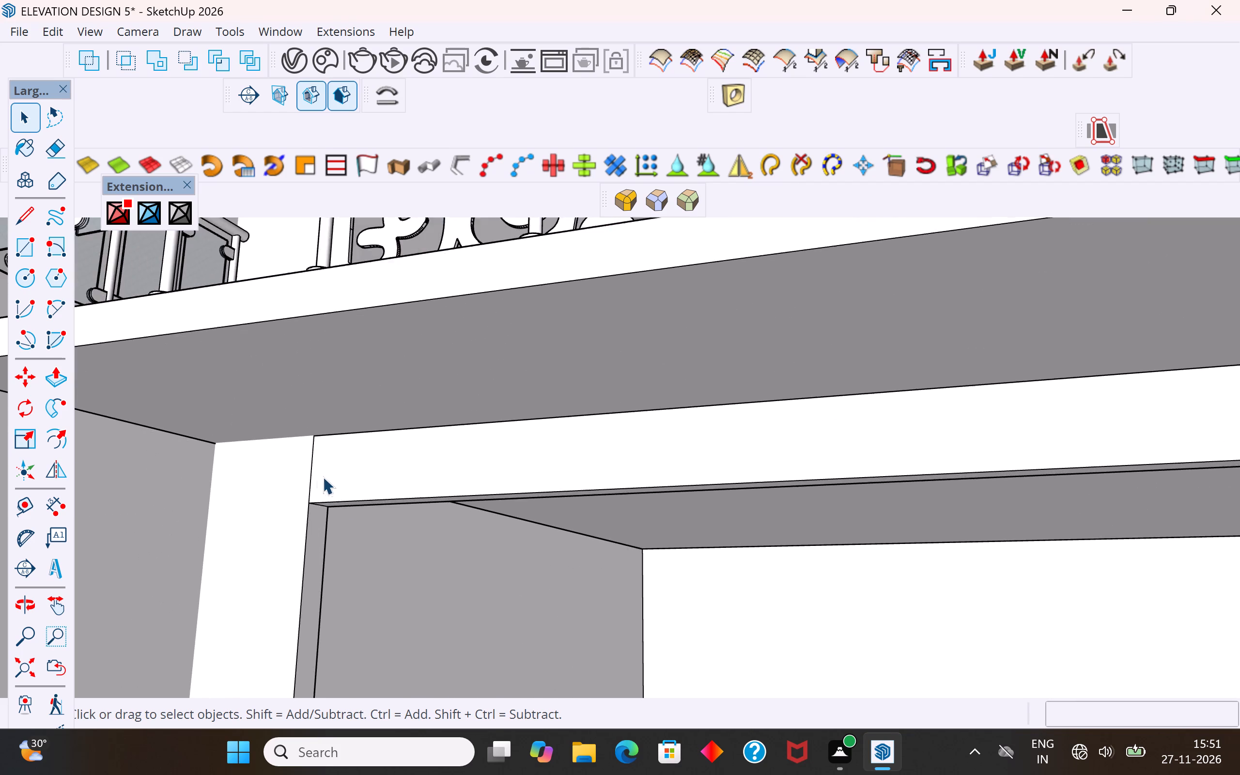
scroll(323, 477, up, 4)
click(311, 471)
key(Delete)
Examine the whole facade and the curved wing's balcony, scroll panel and lower opening from several angles.
scroll(343, 493, down, 12)
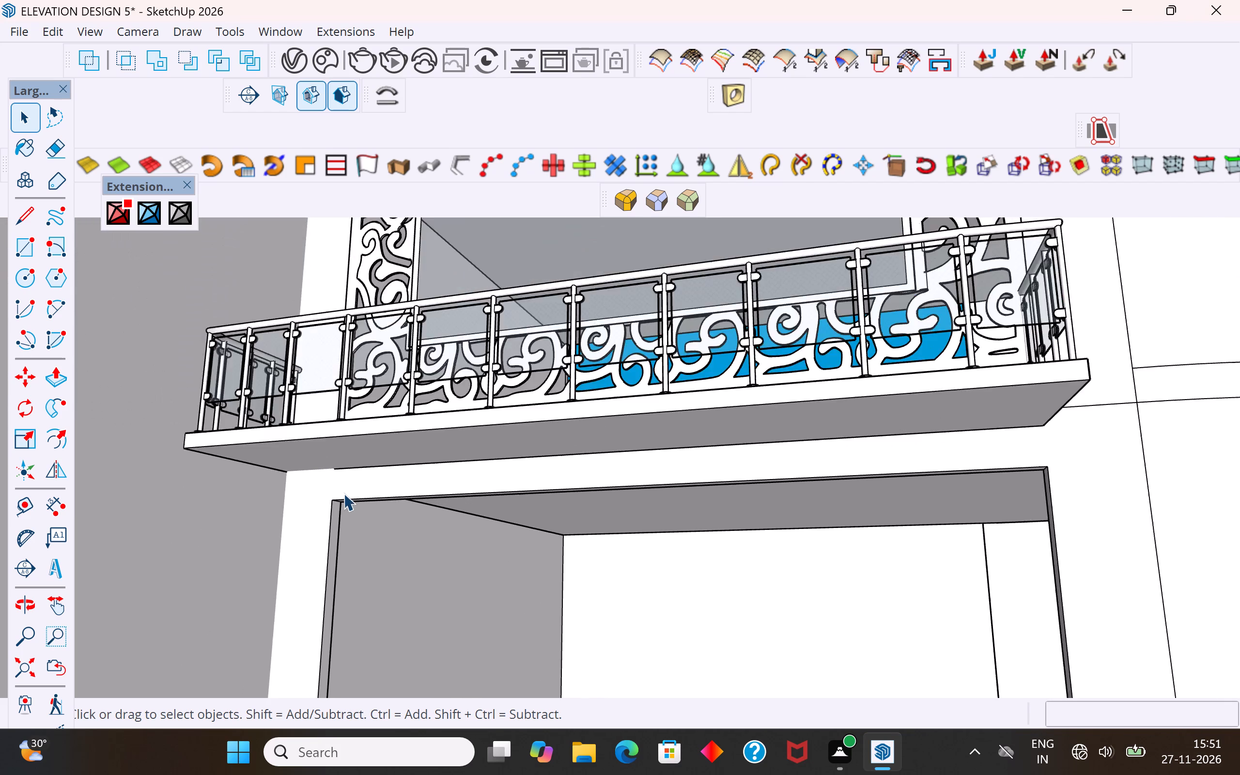
scroll(343, 493, down, 12)
middle_drag(366, 530, 438, 581)
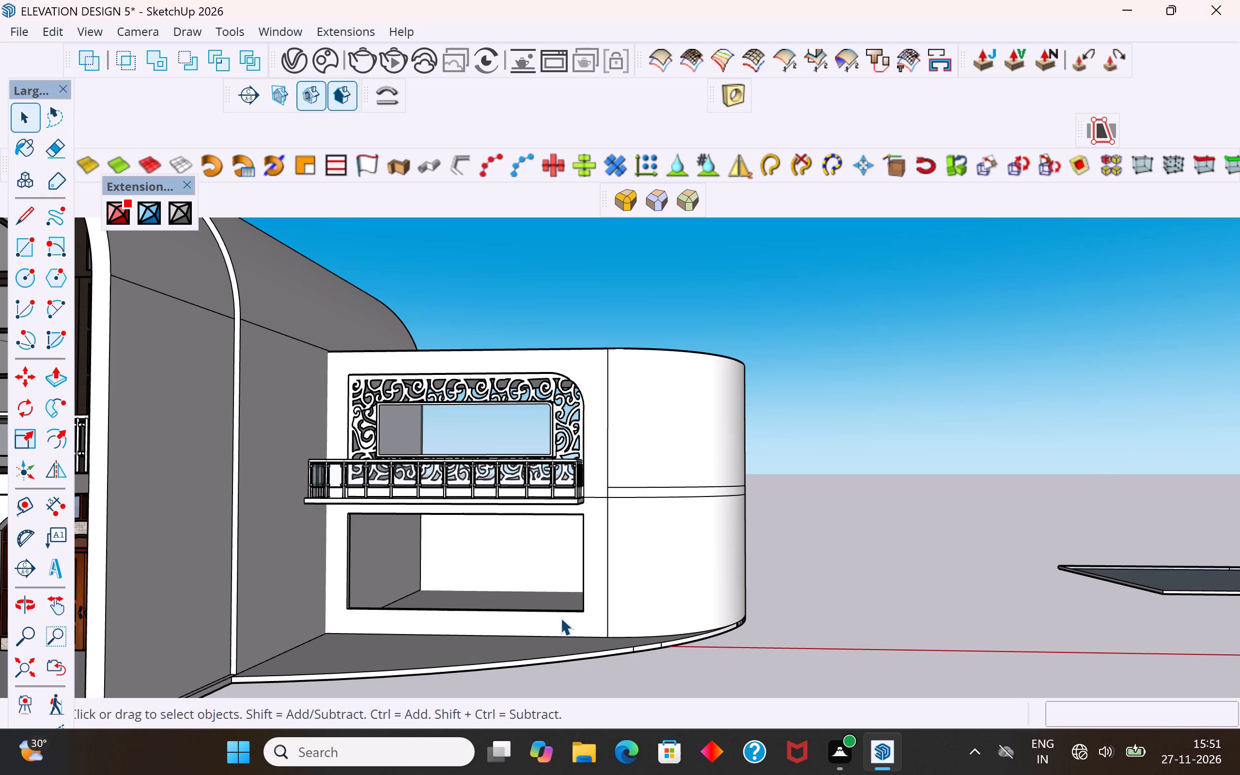
scroll(492, 320, down, 4)
scroll(476, 379, down, 4)
middle_drag(682, 490, 651, 522)
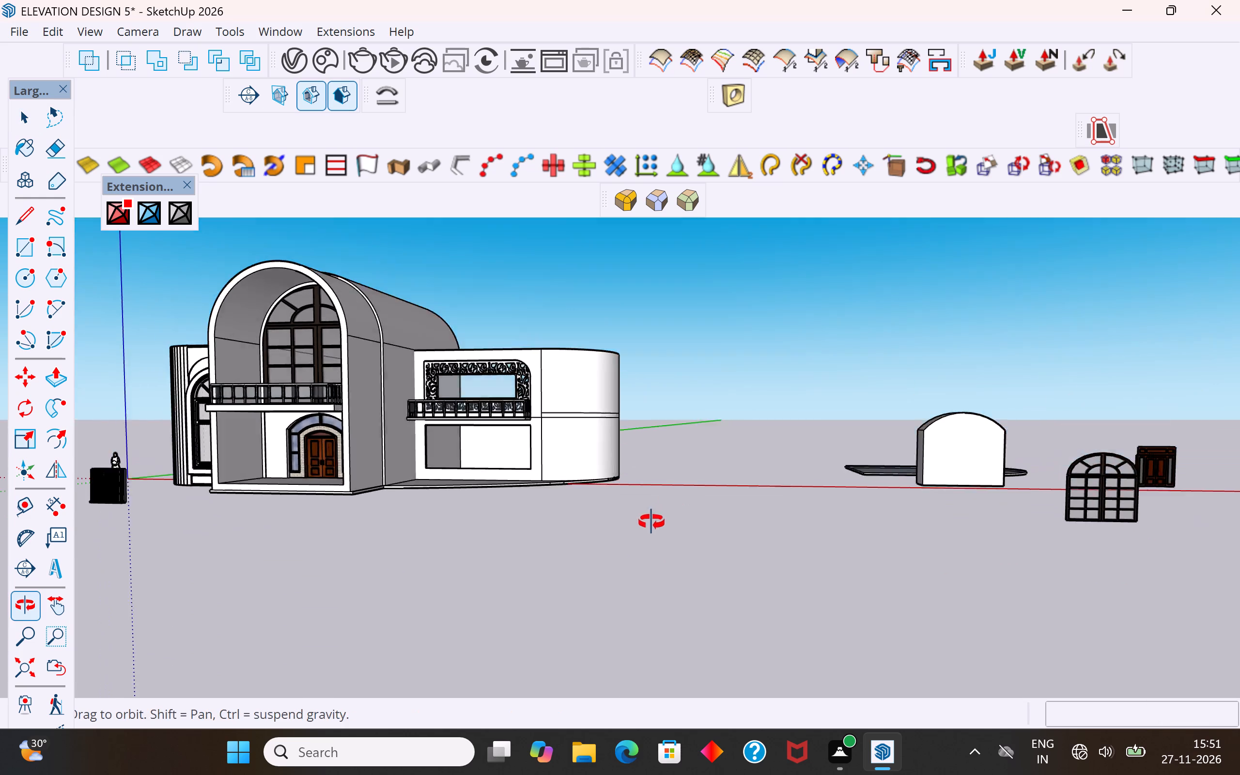
middle_drag(651, 522, 630, 556)
scroll(372, 435, down, 8)
middle_drag(624, 541, 694, 596)
scroll(296, 494, up, 3)
middle_drag(470, 487, 595, 385)
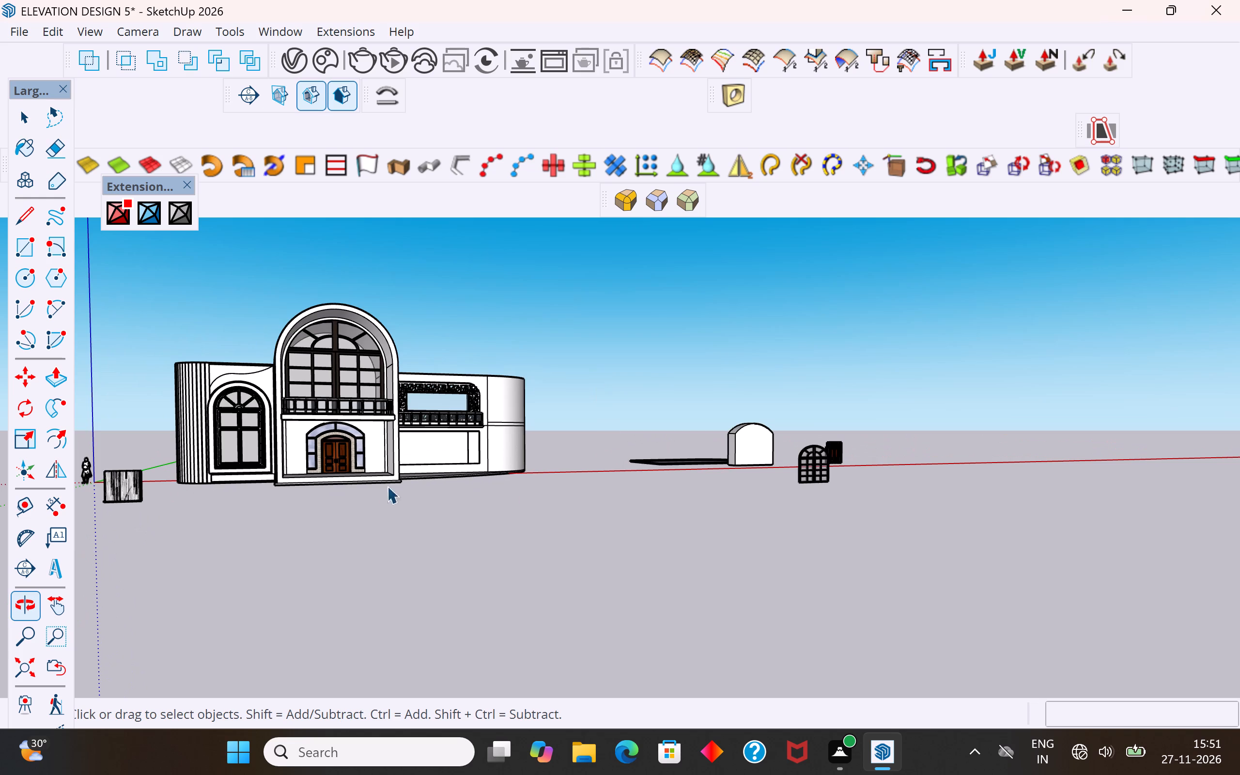
scroll(377, 486, down, 9)
middle_drag(858, 530, 758, 620)
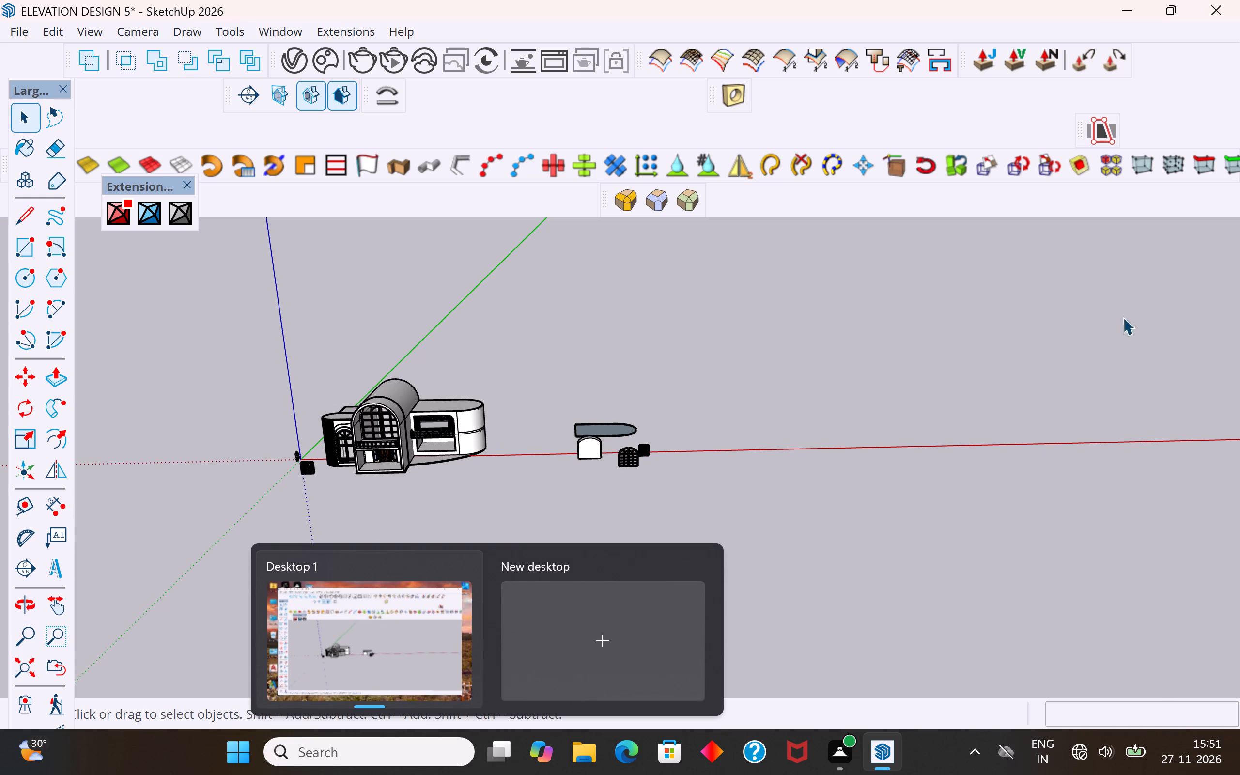
click(637, 491)
click(608, 535)
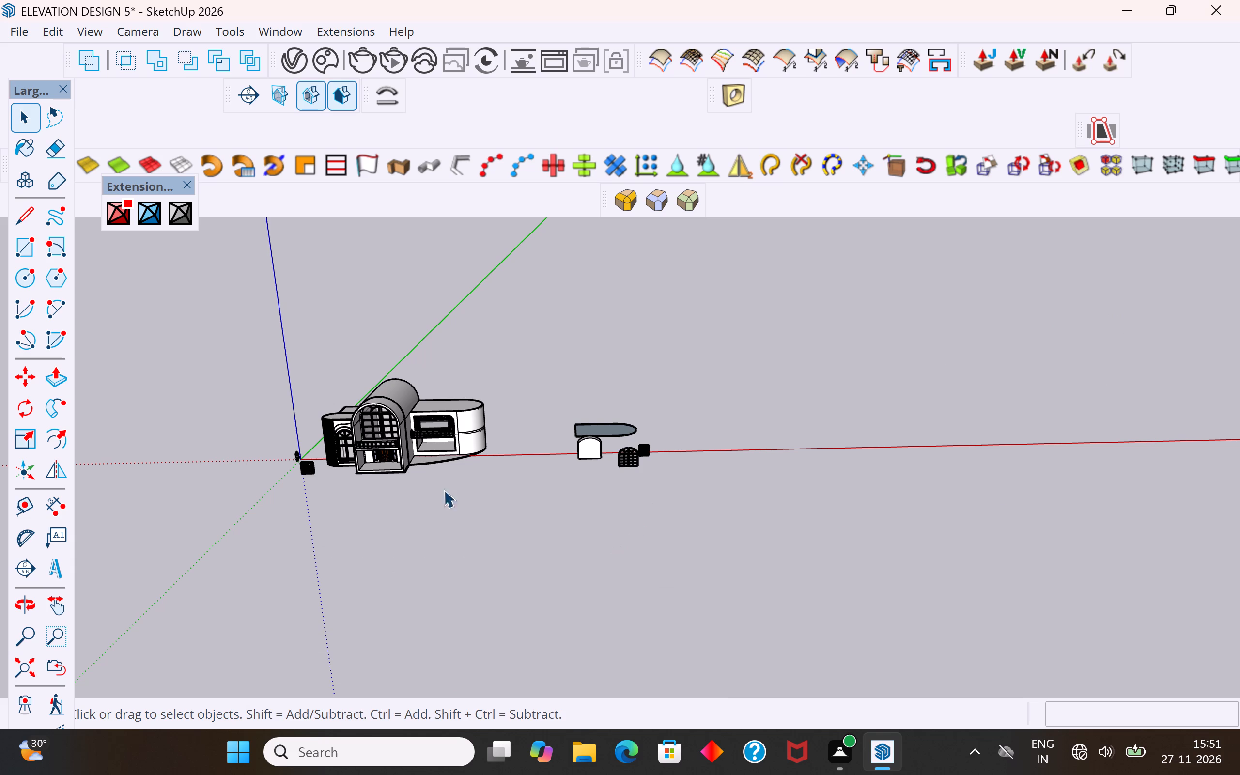
scroll(402, 457, up, 9)
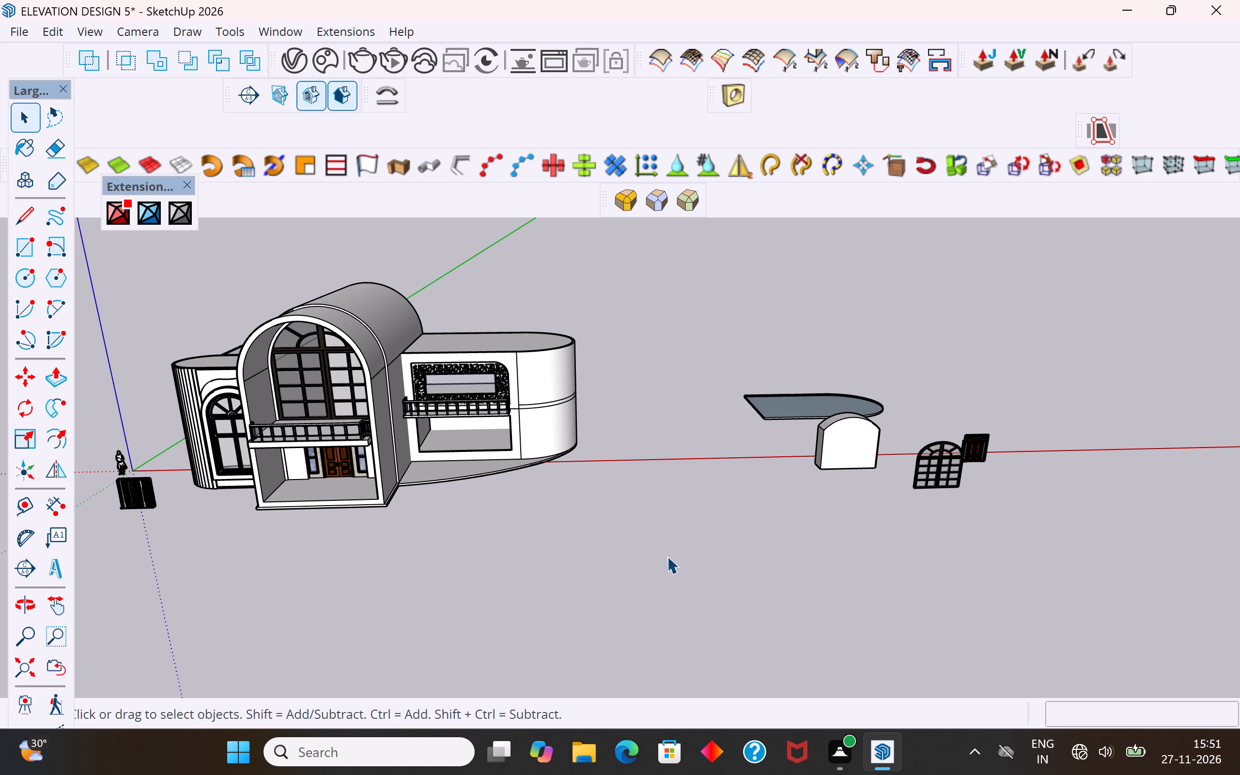
scroll(485, 534, up, 5)
middle_drag(507, 473, 557, 399)
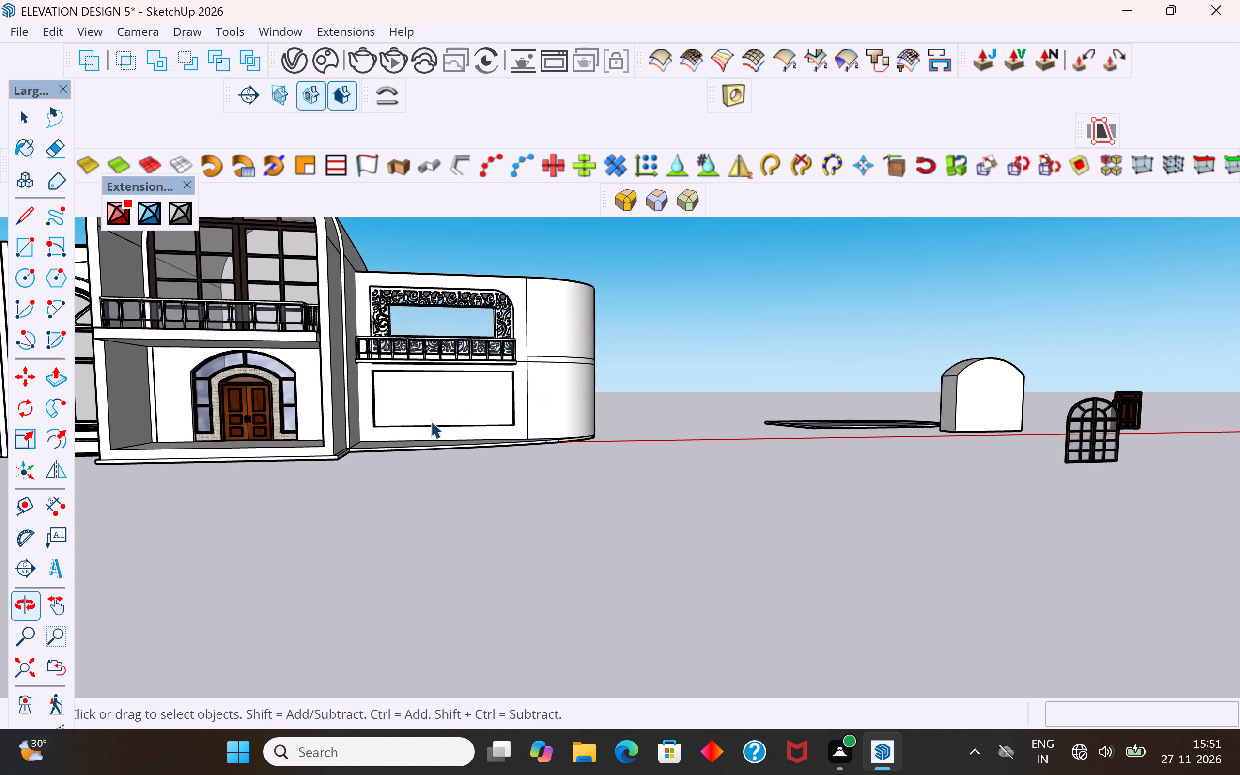
middle_drag(614, 320, 528, 324)
scroll(557, 350, down, 4)
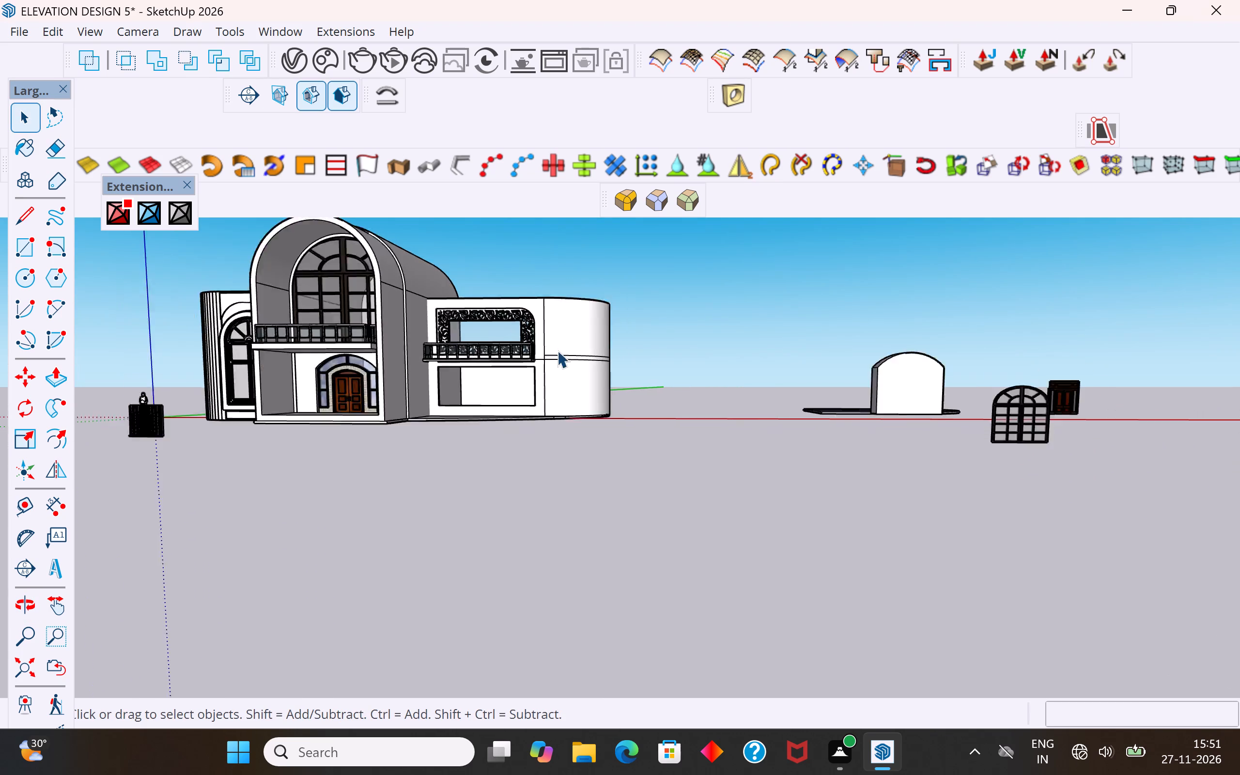
scroll(557, 350, down, 2)
middle_drag(377, 357, 529, 377)
scroll(405, 313, up, 4)
scroll(438, 358, up, 5)
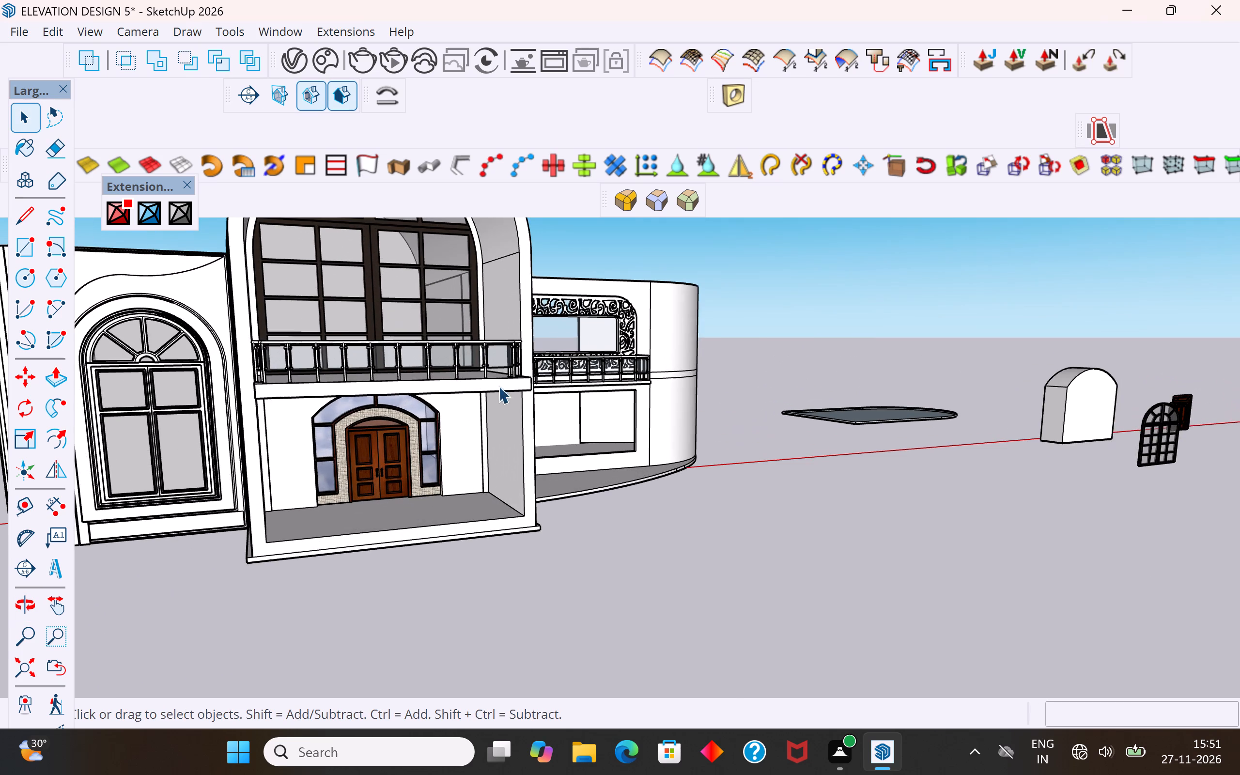
middle_drag(639, 409, 591, 417)
scroll(618, 386, up, 7)
middle_drag(753, 338, 583, 388)
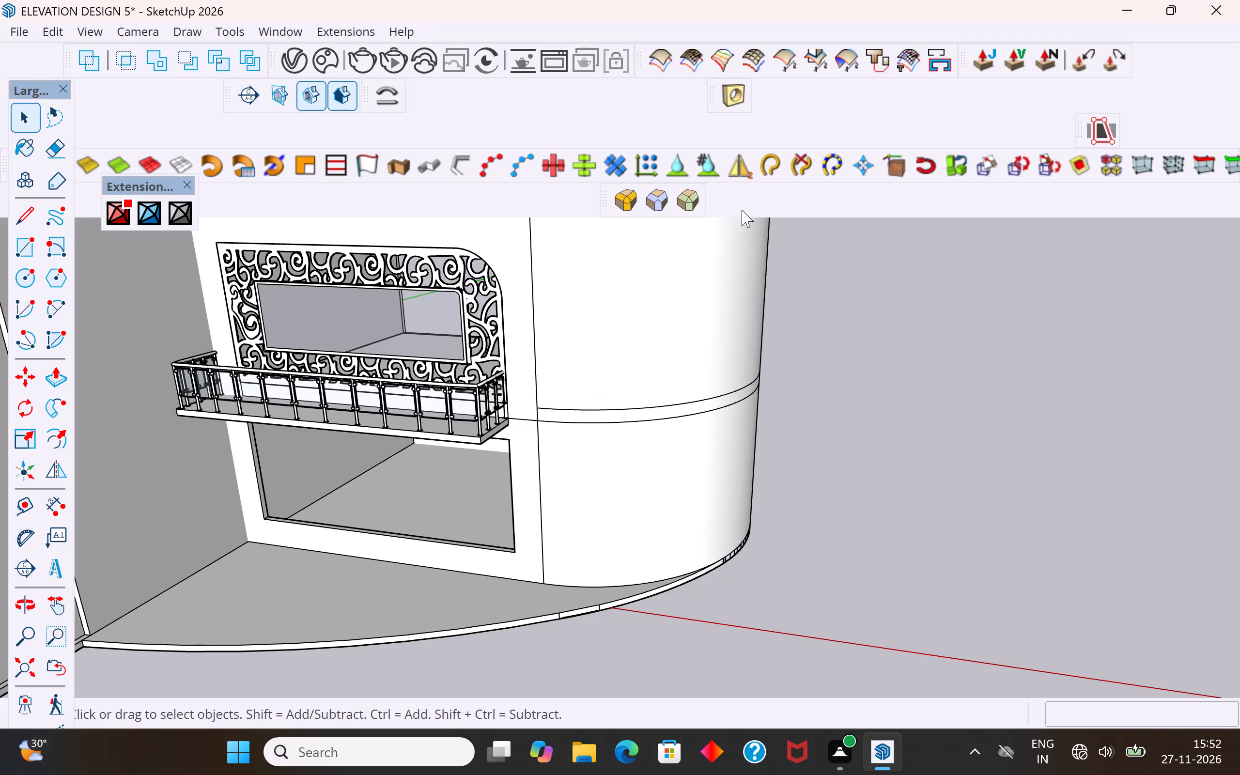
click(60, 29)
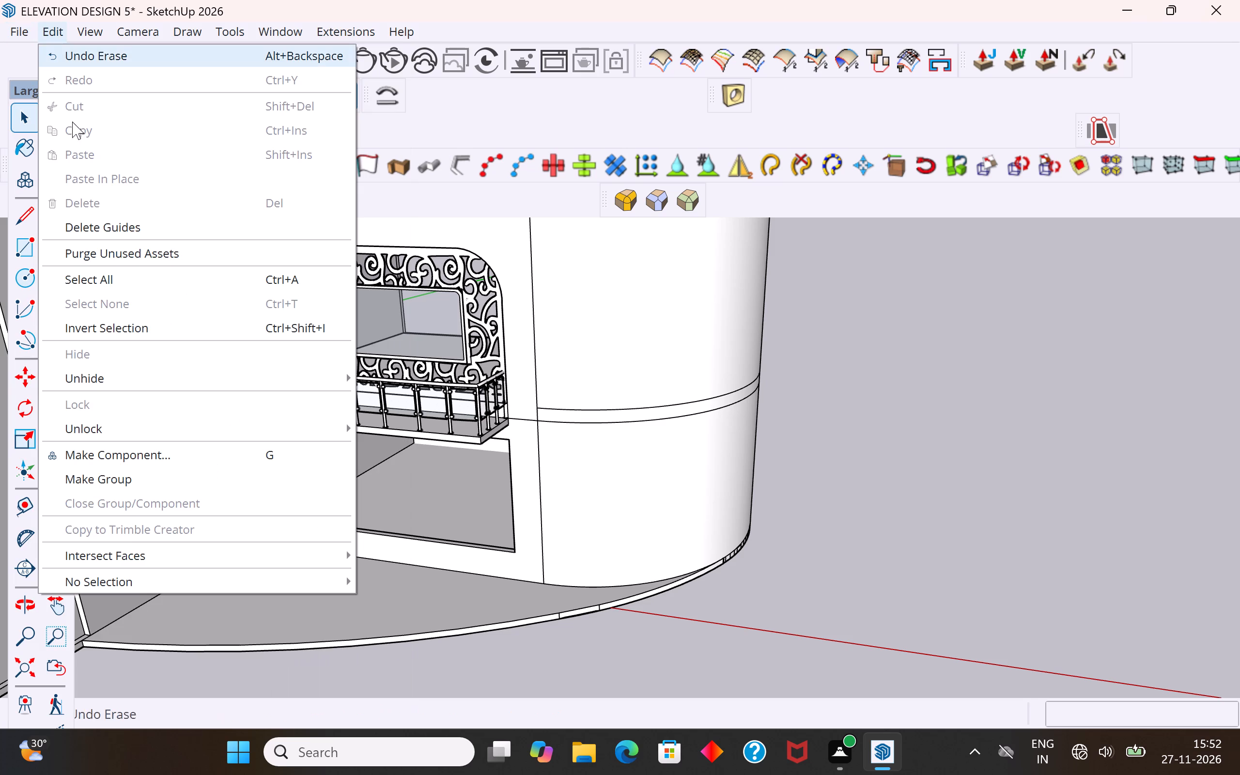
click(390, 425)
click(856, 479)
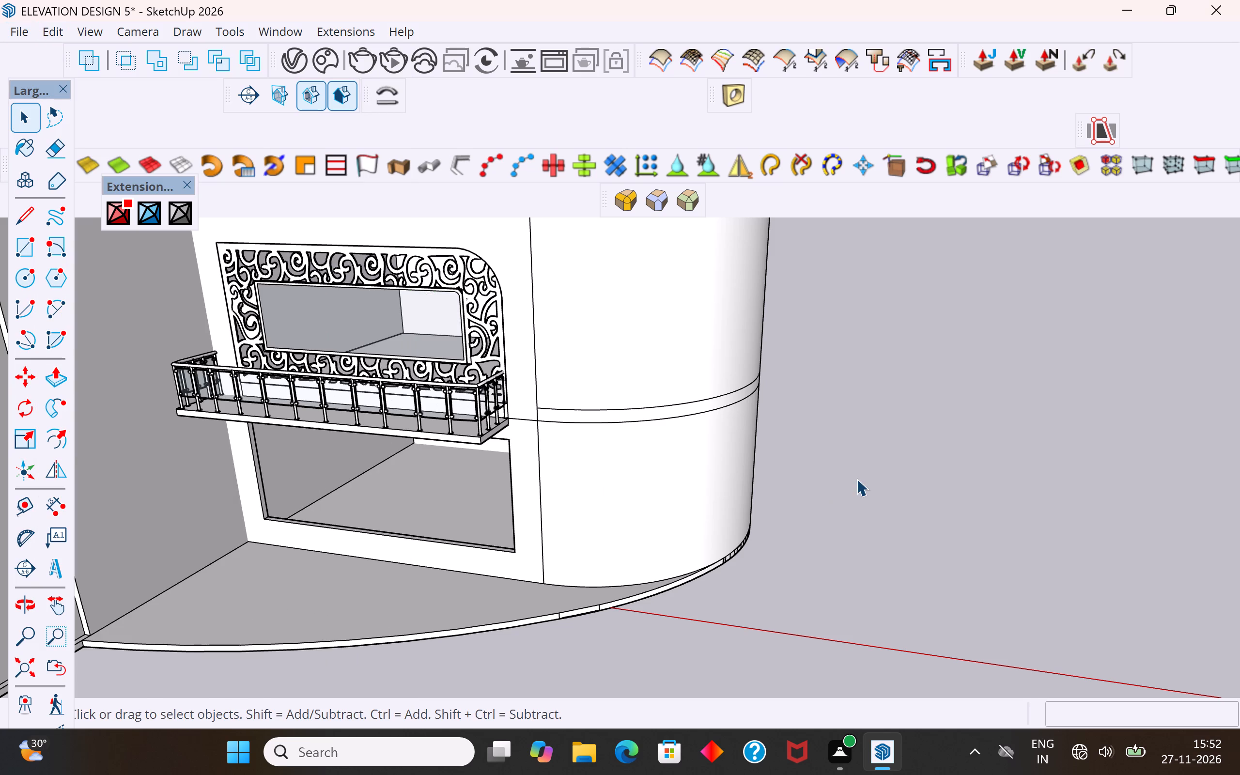
Examine the curved wing's balcony and lower opening against the rest of the facade, both close up and from a distance.
scroll(647, 576, down, 2)
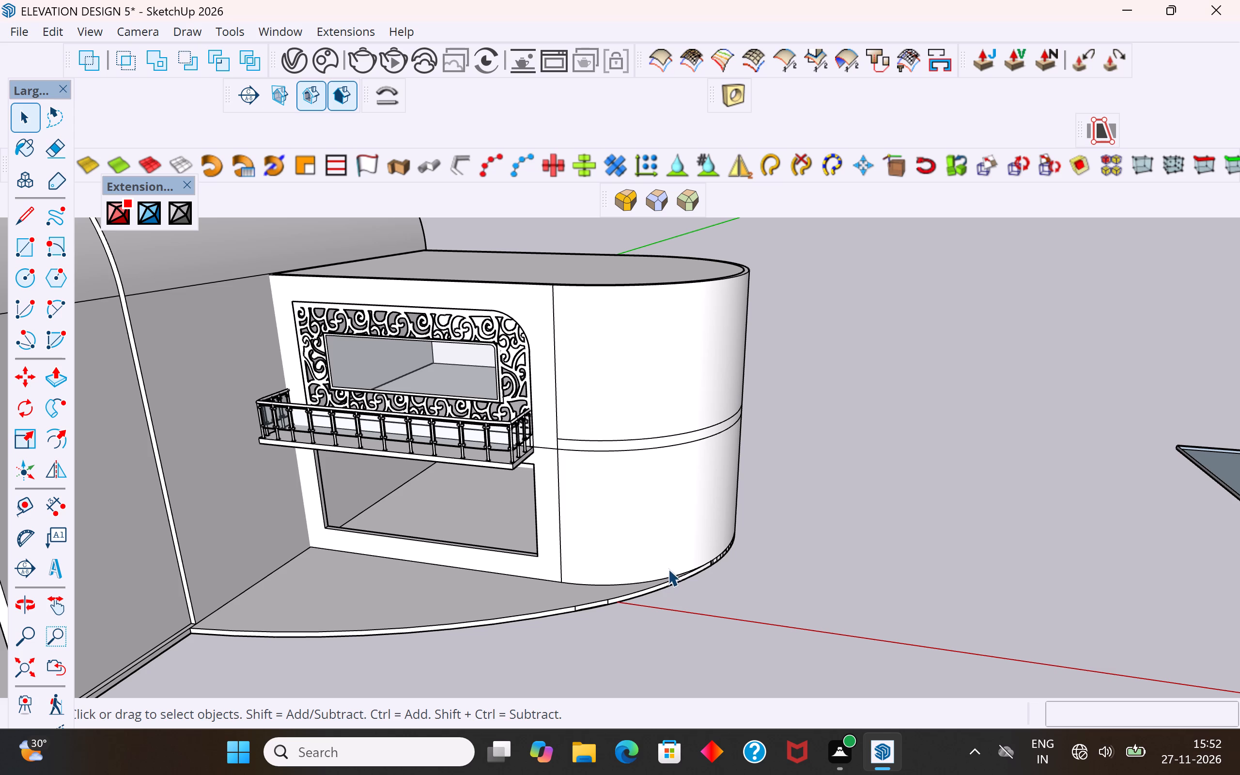
scroll(666, 554, down, 5)
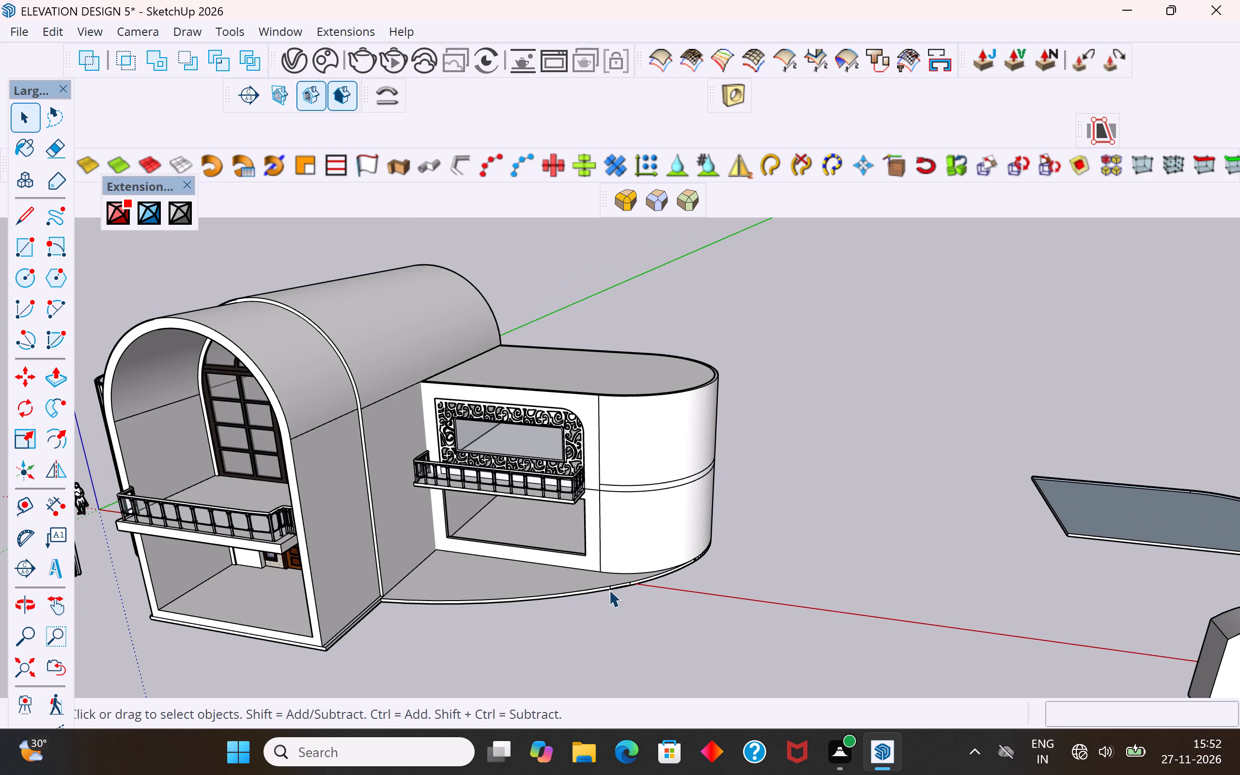
scroll(606, 592, down, 4)
middle_drag(605, 592, 619, 478)
scroll(611, 488, down, 1)
scroll(539, 593, up, 9)
middle_drag(550, 584, 666, 637)
scroll(683, 565, up, 4)
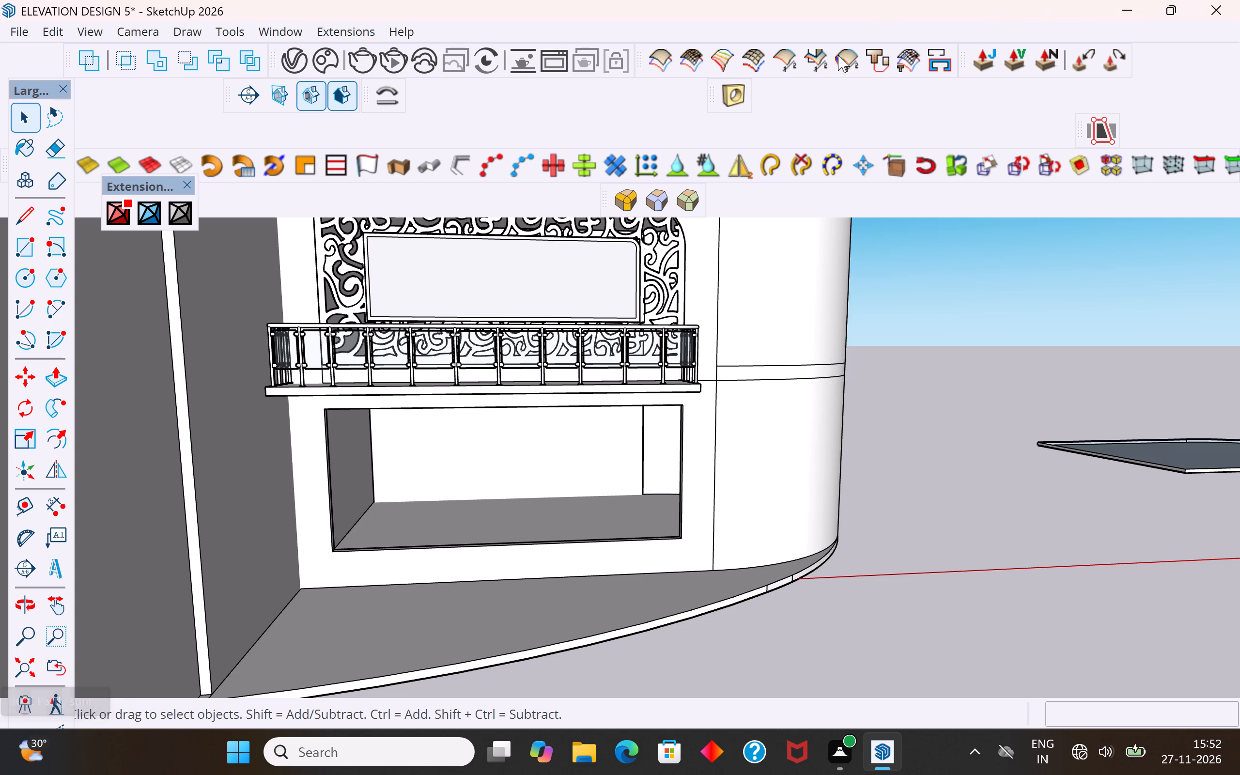
scroll(794, 518, down, 10)
middle_drag(914, 564, 868, 520)
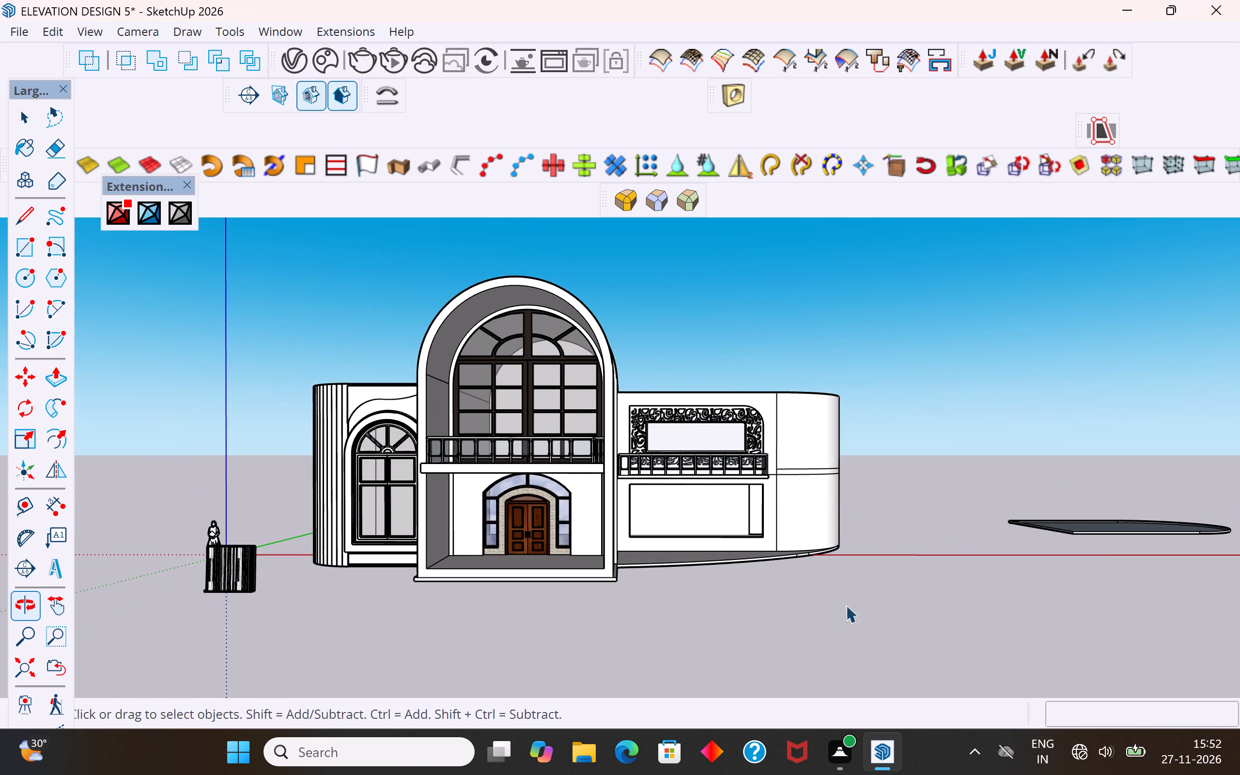
scroll(830, 631, up, 2)
middle_drag(900, 594, 923, 621)
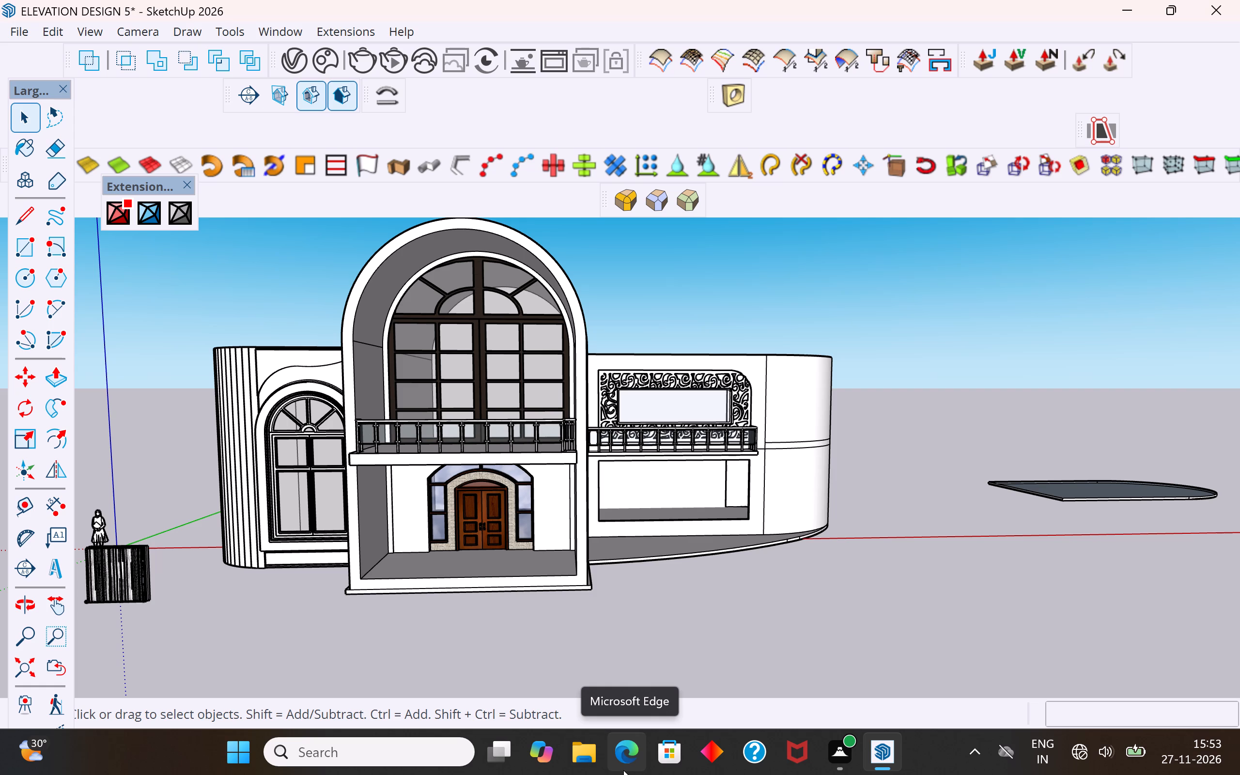
scroll(758, 409, up, 5)
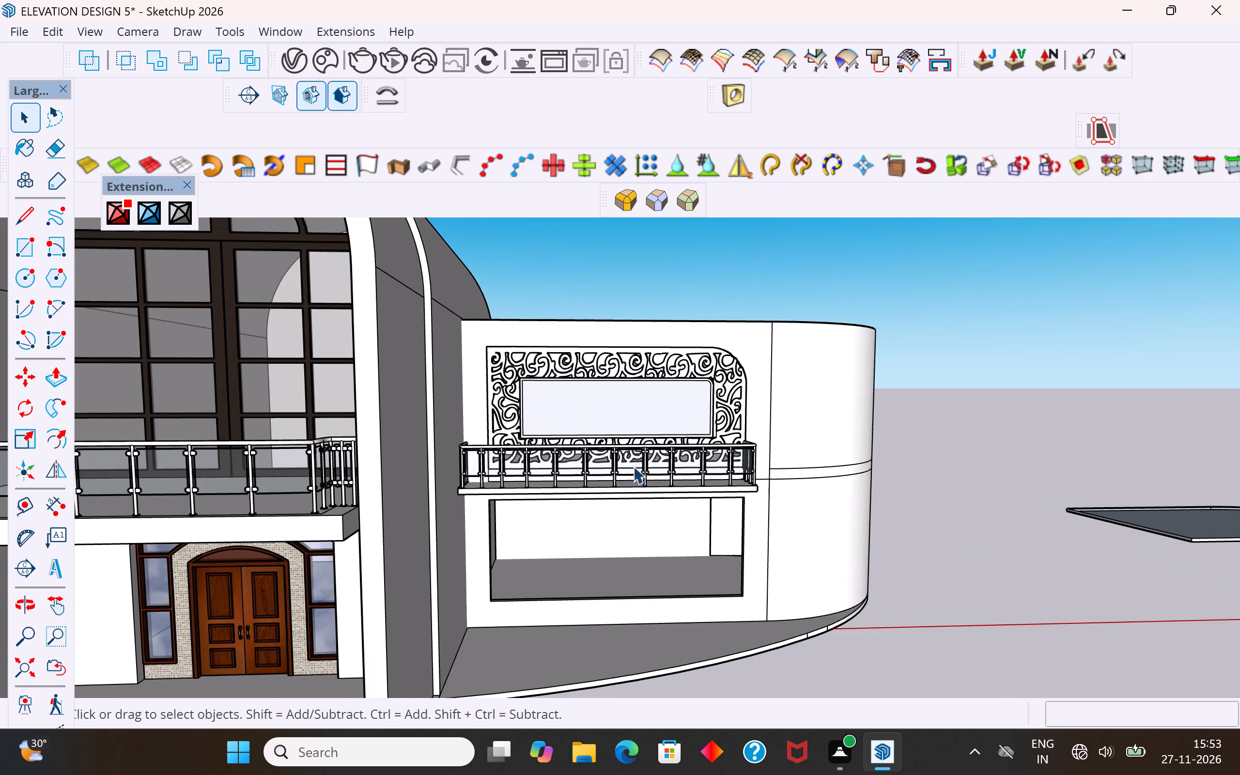
scroll(622, 474, up, 4)
scroll(688, 461, up, 2)
middle_drag(676, 462, 356, 507)
scroll(393, 417, up, 4)
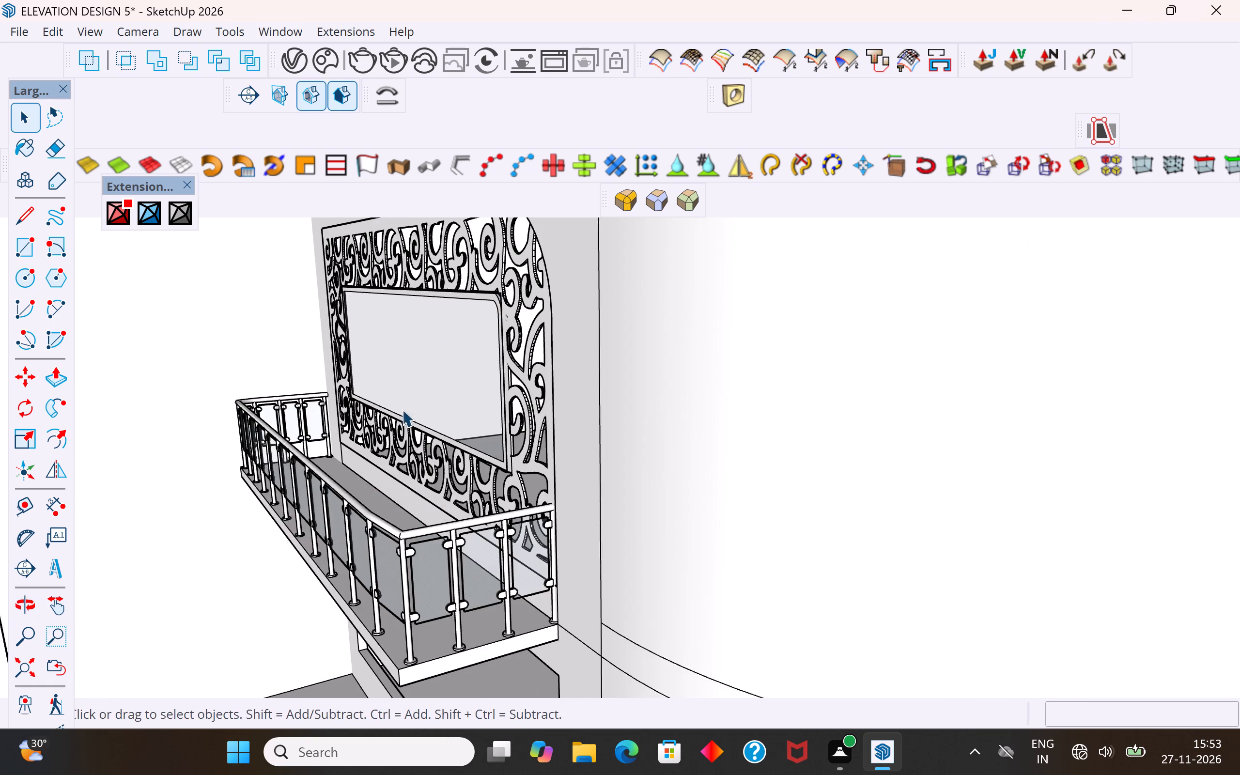
middle_drag(402, 409, 418, 390)
scroll(482, 386, down, 10)
middle_drag(496, 514, 624, 505)
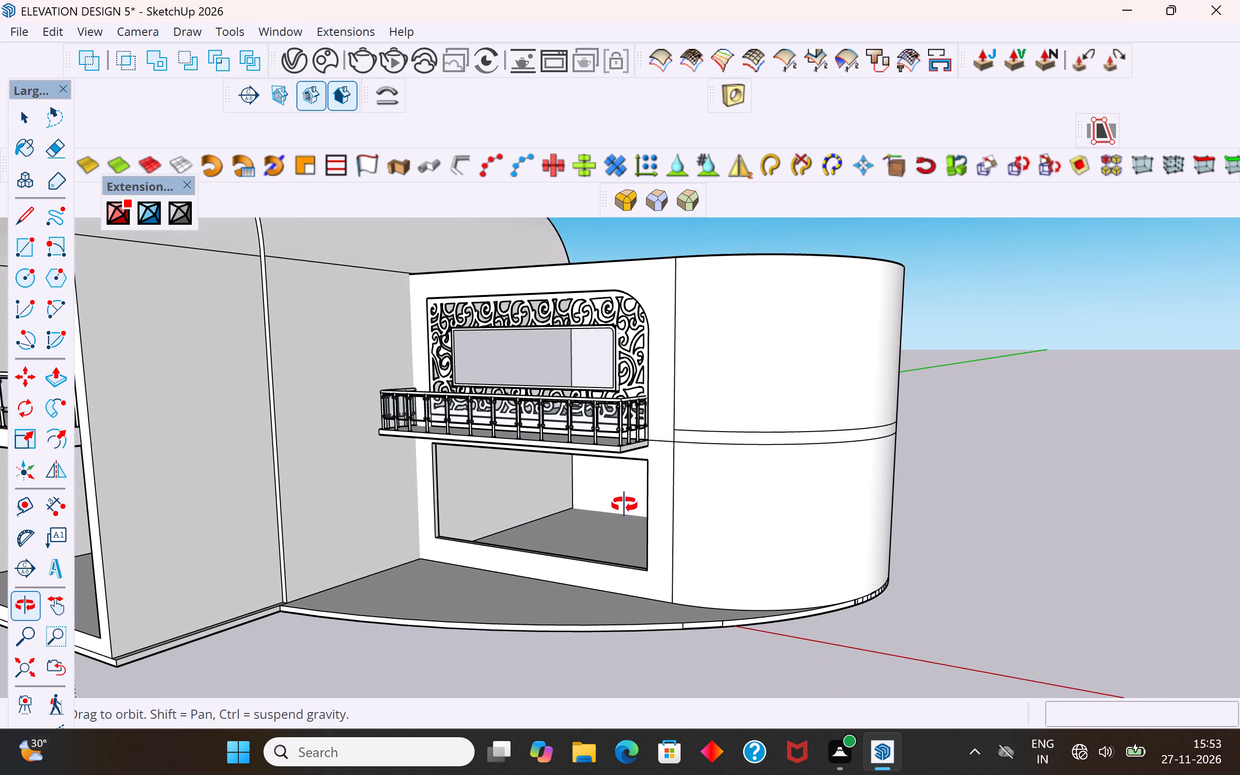
middle_drag(624, 505, 625, 504)
middle_drag(640, 445, 528, 480)
scroll(529, 479, up, 1)
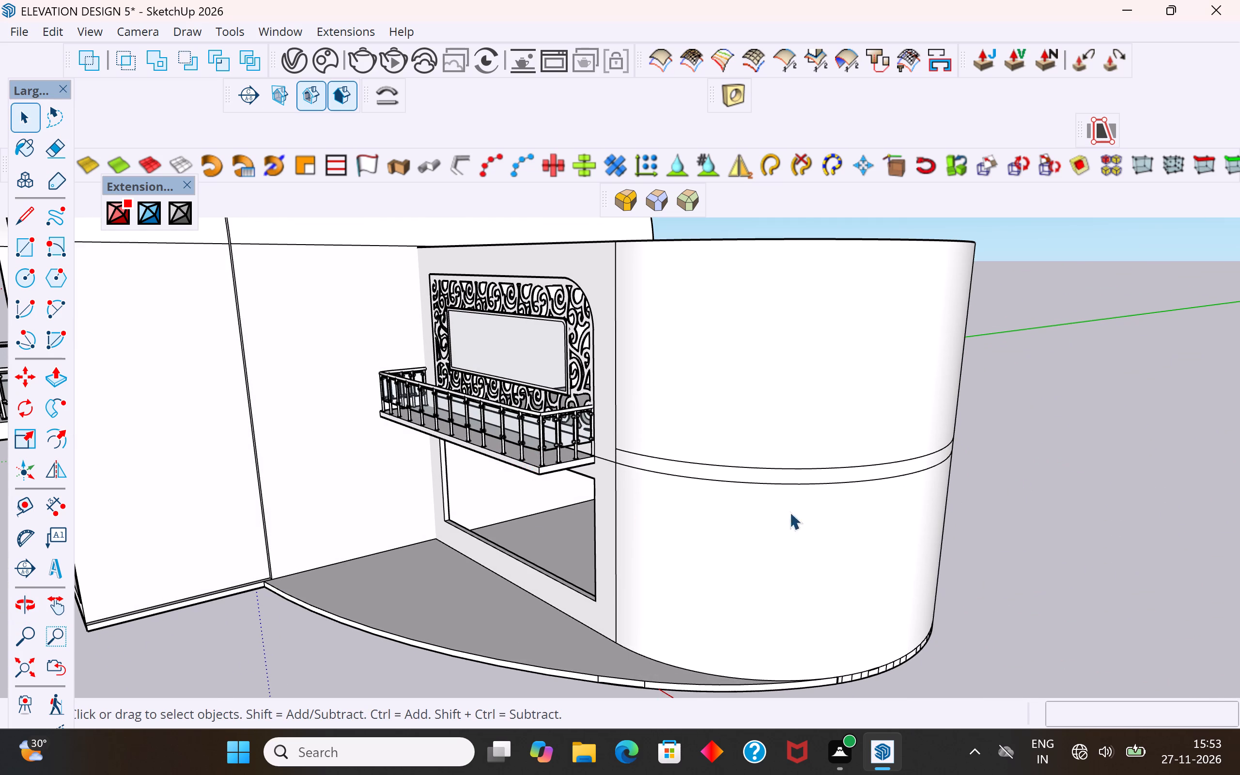
middle_drag(502, 433, 756, 439)
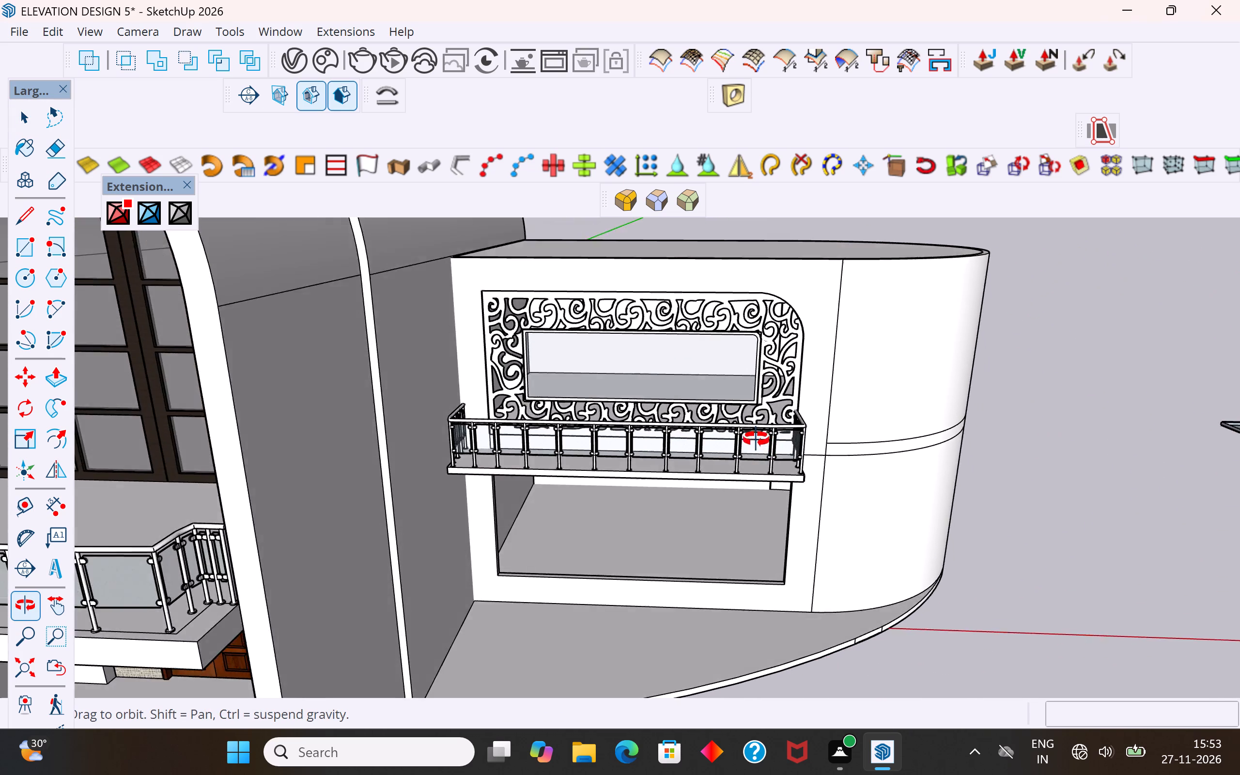
middle_drag(756, 439, 809, 386)
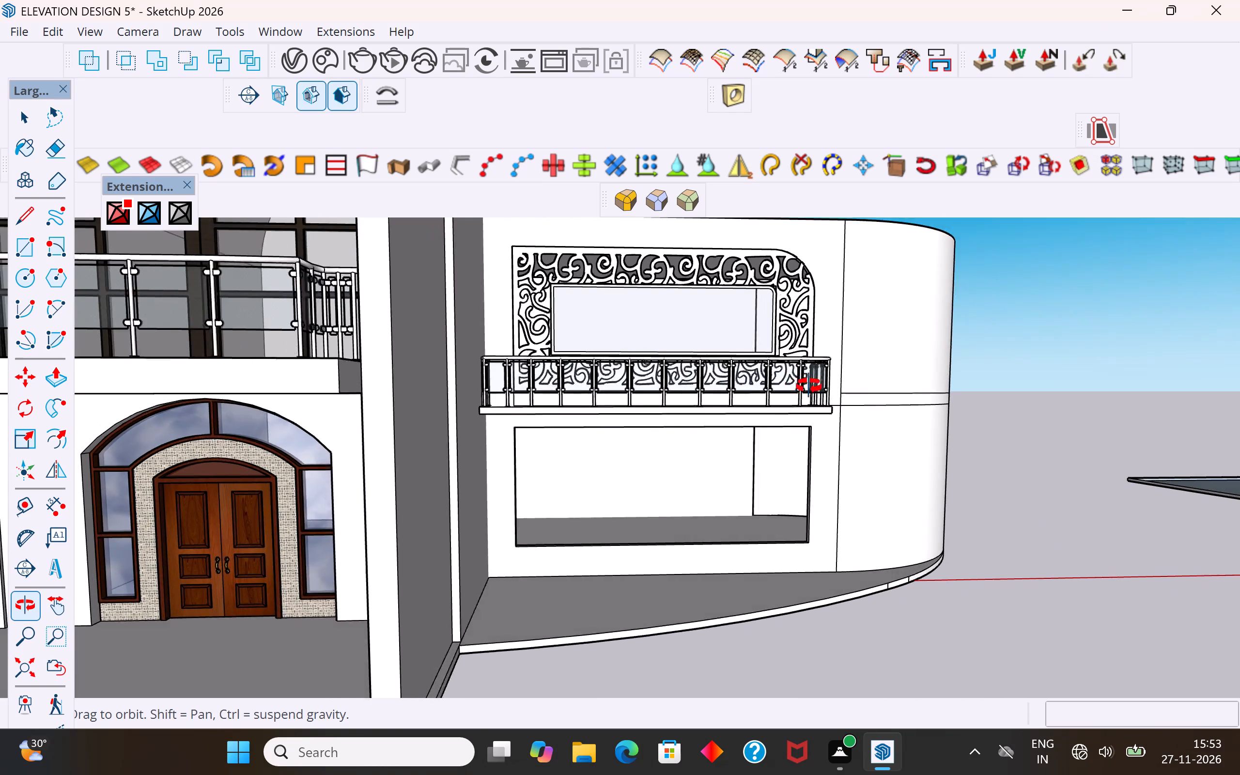
middle_drag(809, 386, 827, 390)
scroll(784, 451, down, 3)
middle_drag(810, 456, 807, 432)
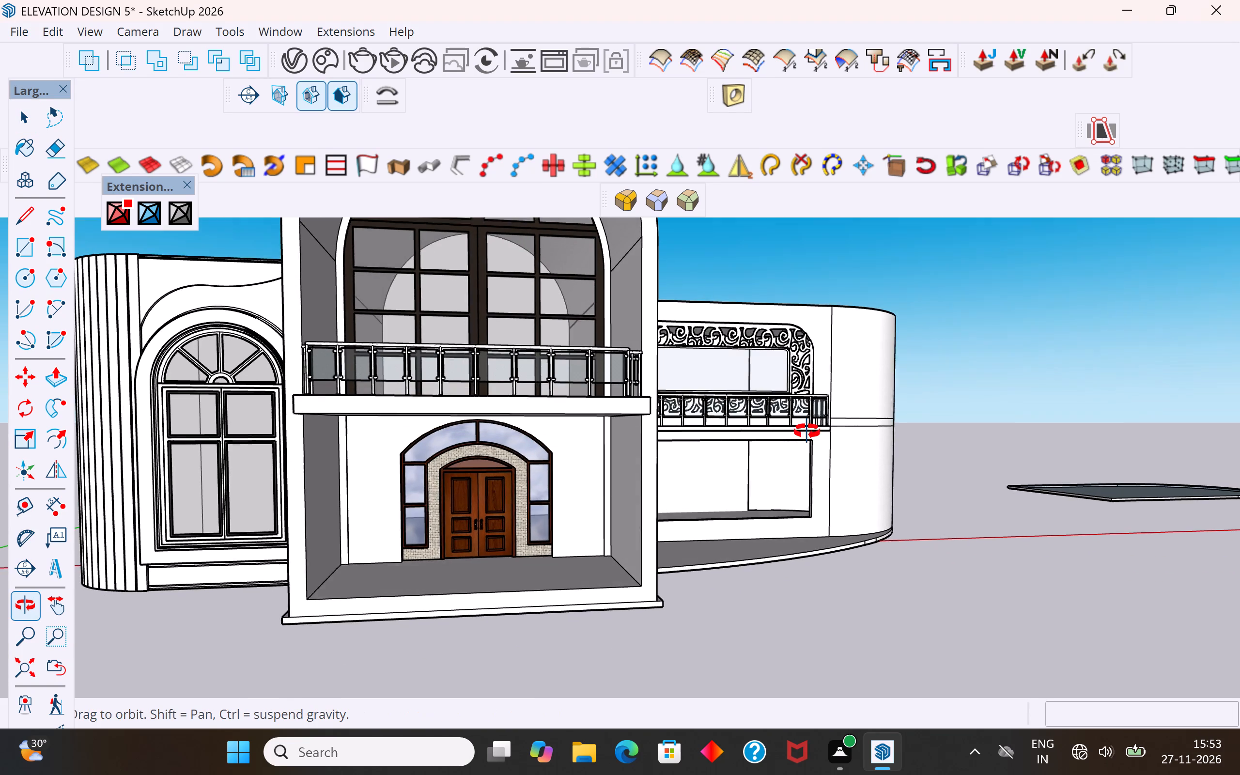
middle_drag(807, 432, 747, 428)
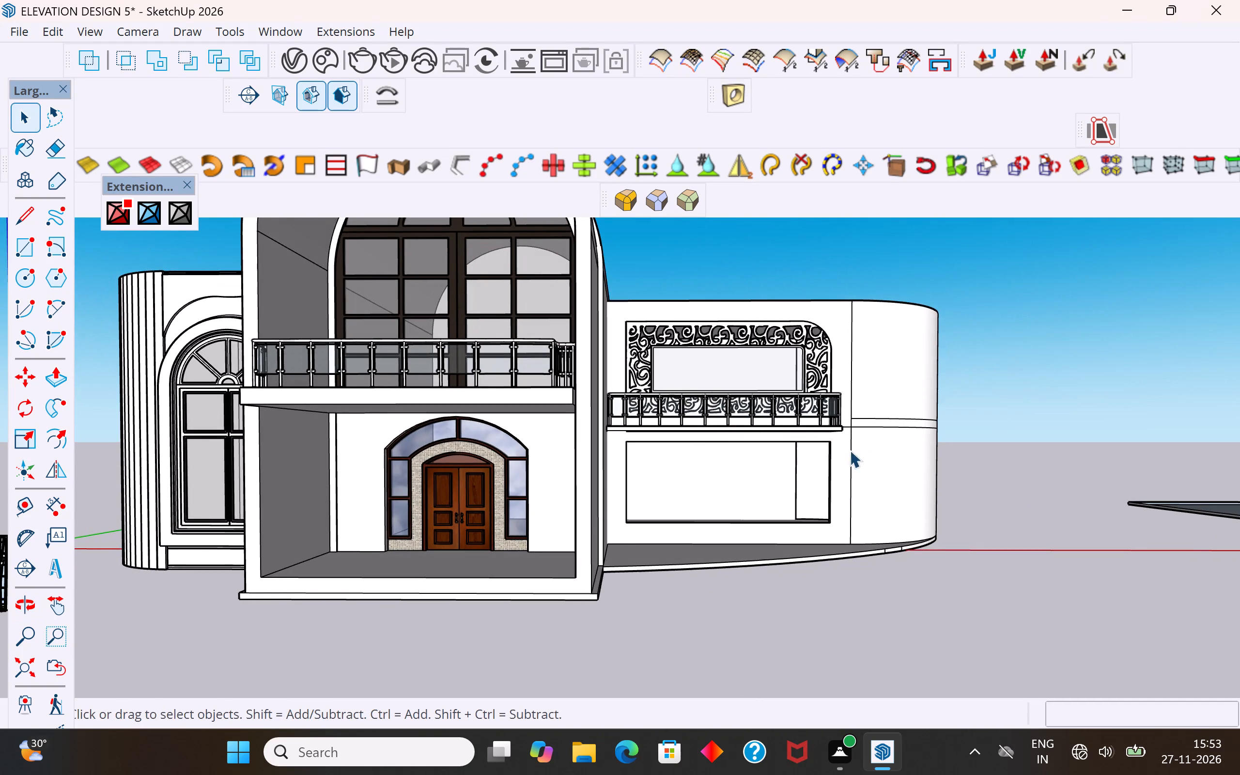
middle_drag(836, 450, 598, 540)
scroll(598, 540, up, 1)
scroll(595, 492, down, 17)
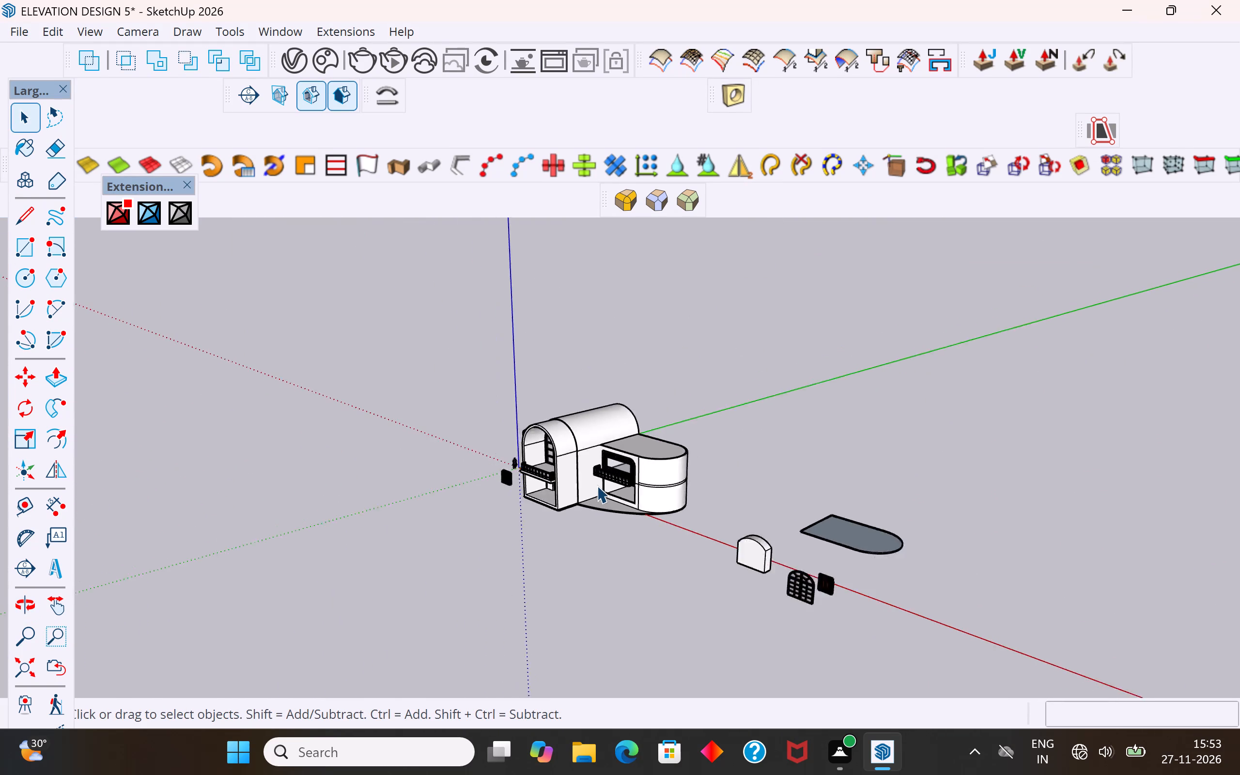
scroll(597, 485, down, 9)
middle_drag(609, 522, 889, 639)
scroll(610, 526, down, 1)
middle_drag(888, 602, 861, 489)
scroll(646, 546, up, 4)
middle_drag(769, 510, 634, 448)
Draw a line about 20' 2" long along the top edge of the opening below the balcony, closing it with a face.
scroll(606, 487, up, 11)
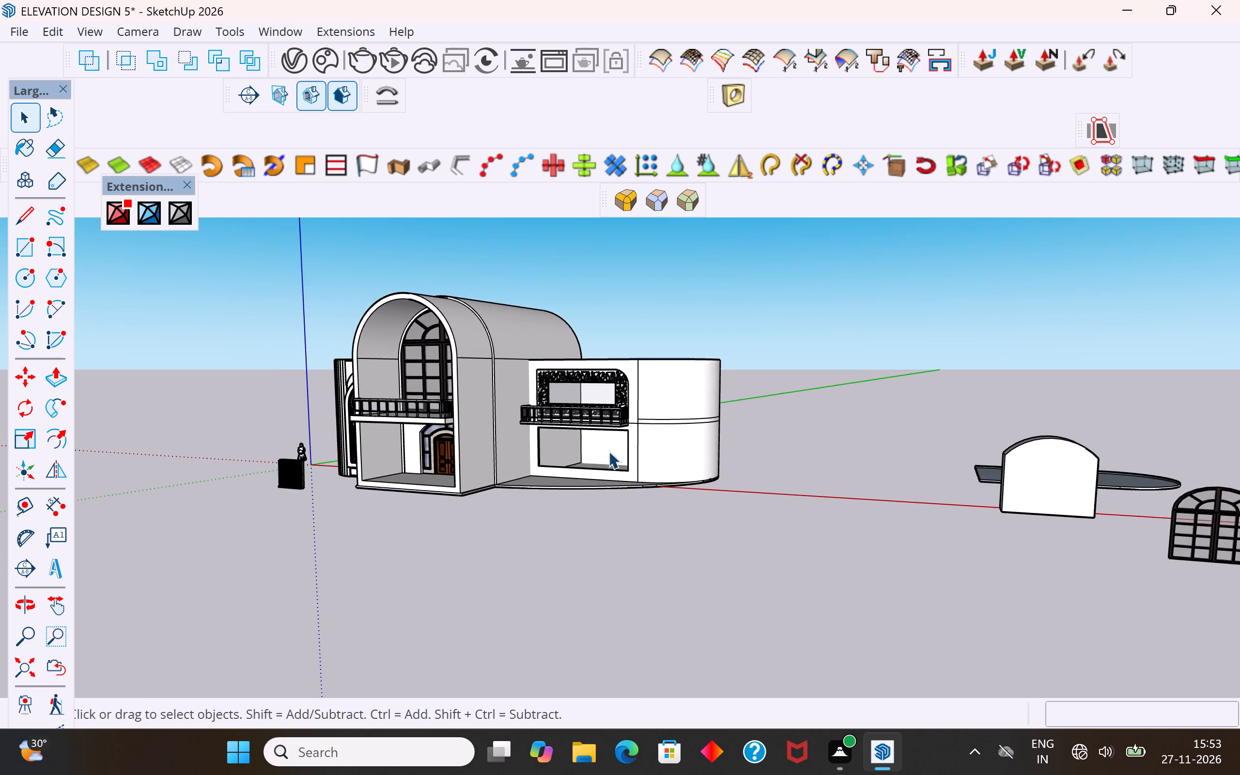
scroll(608, 451, up, 3)
middle_drag(612, 438, 624, 395)
scroll(582, 455, up, 10)
middle_drag(595, 452, 639, 462)
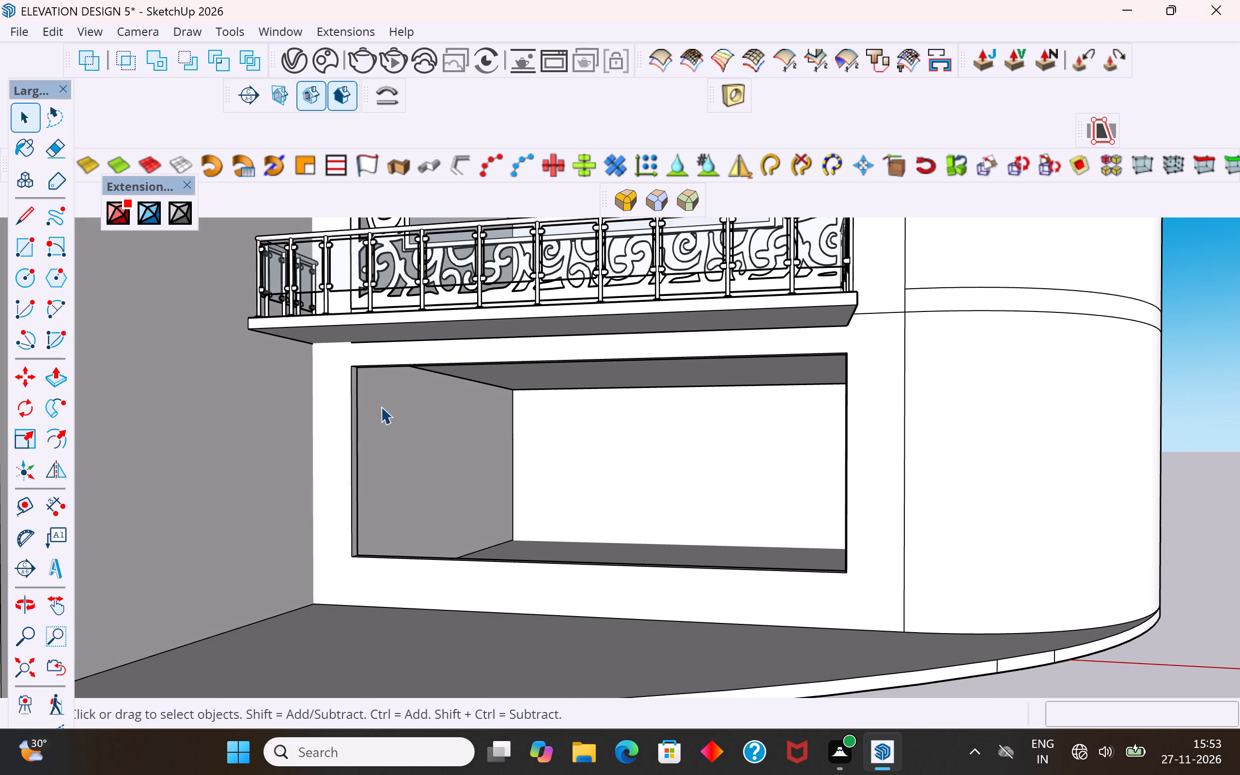
click(30, 250)
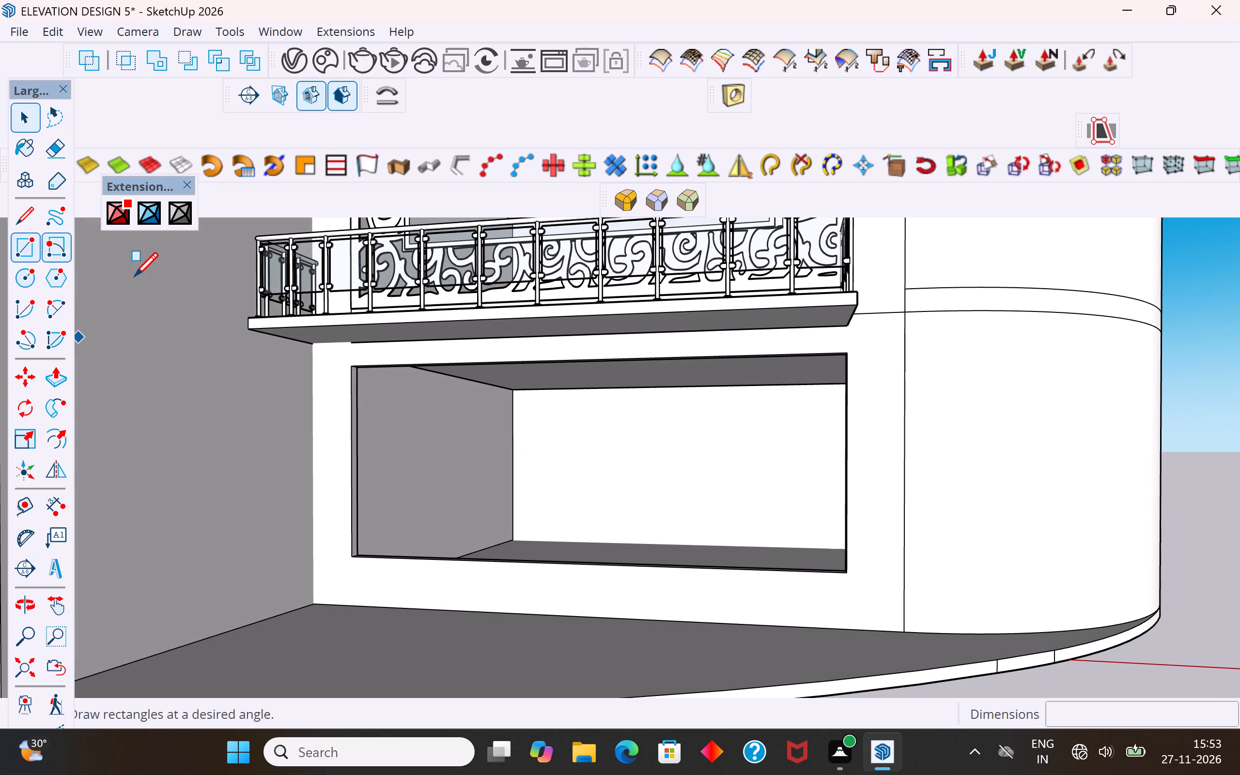
click(26, 217)
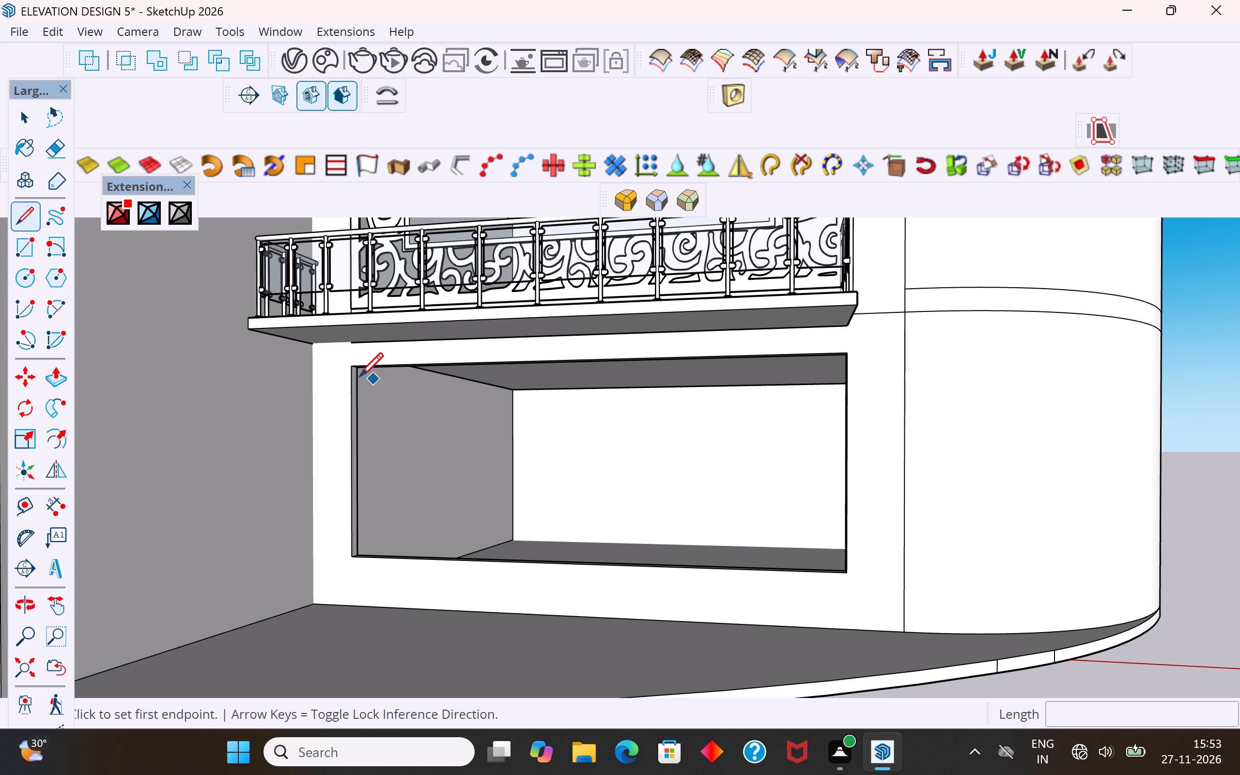
click(349, 369)
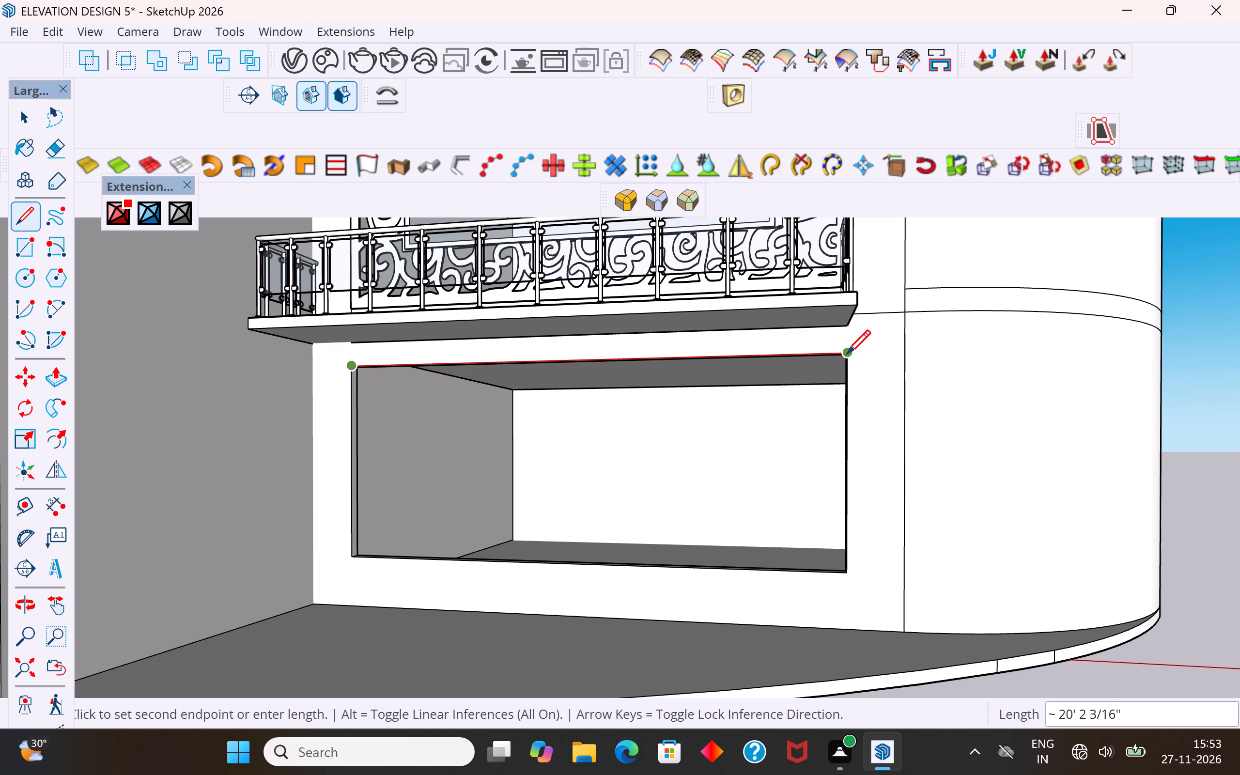
click(847, 356)
Copy the lower opening's closing face to a spot about 46' away, in front of the building.
click(33, 115)
click(512, 444)
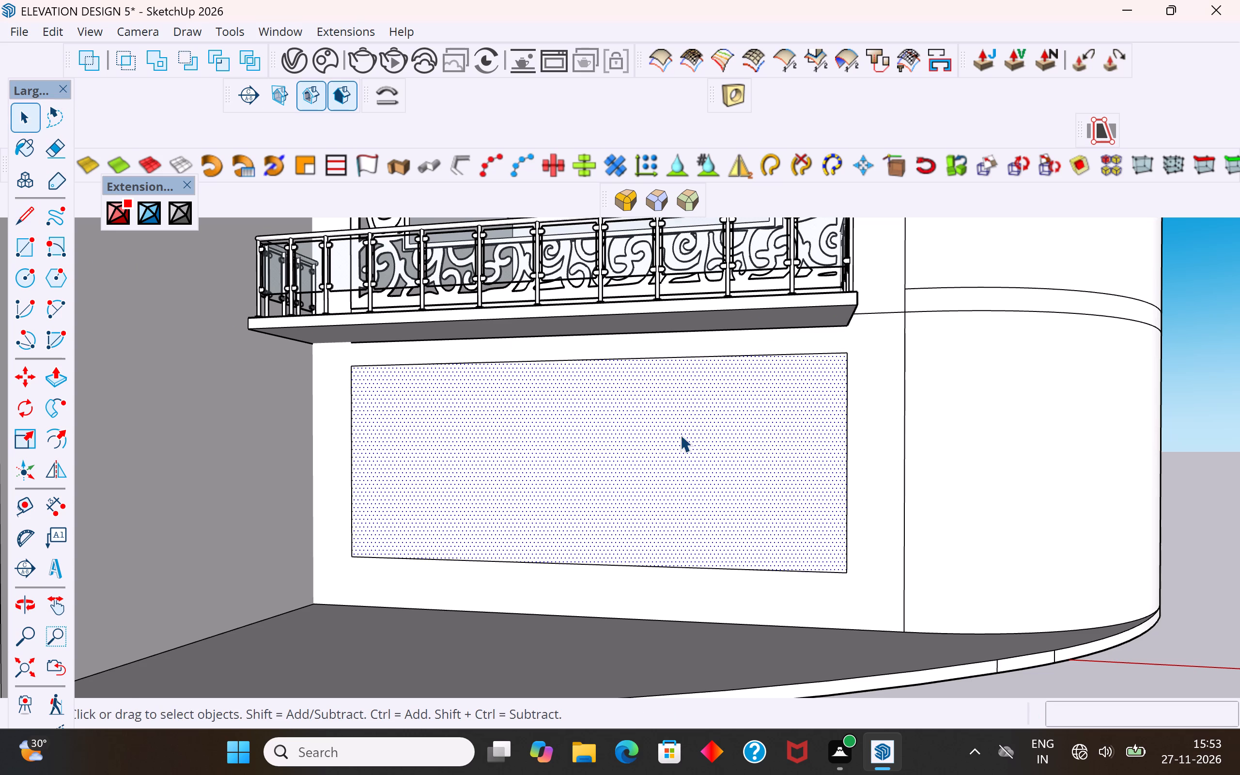
scroll(680, 434, down, 6)
middle_drag(760, 468, 632, 544)
key(m)
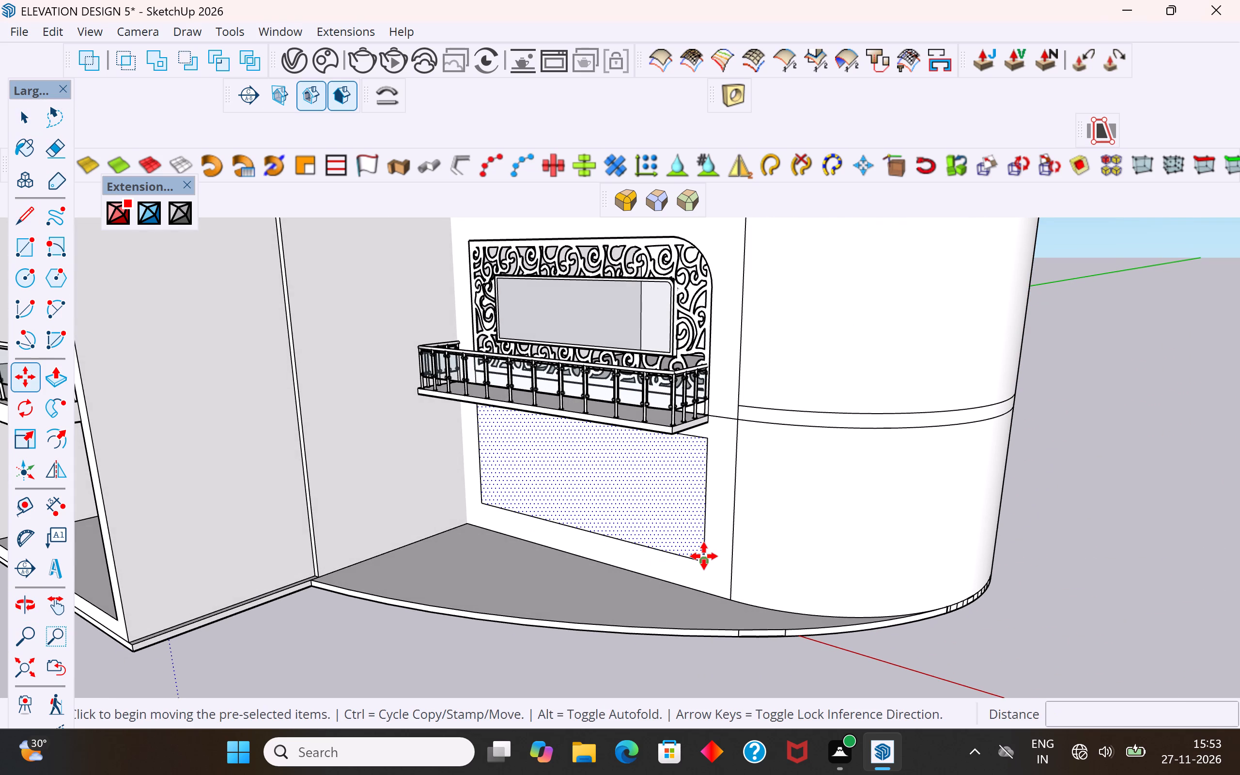
click(705, 556)
scroll(814, 512, down, 6)
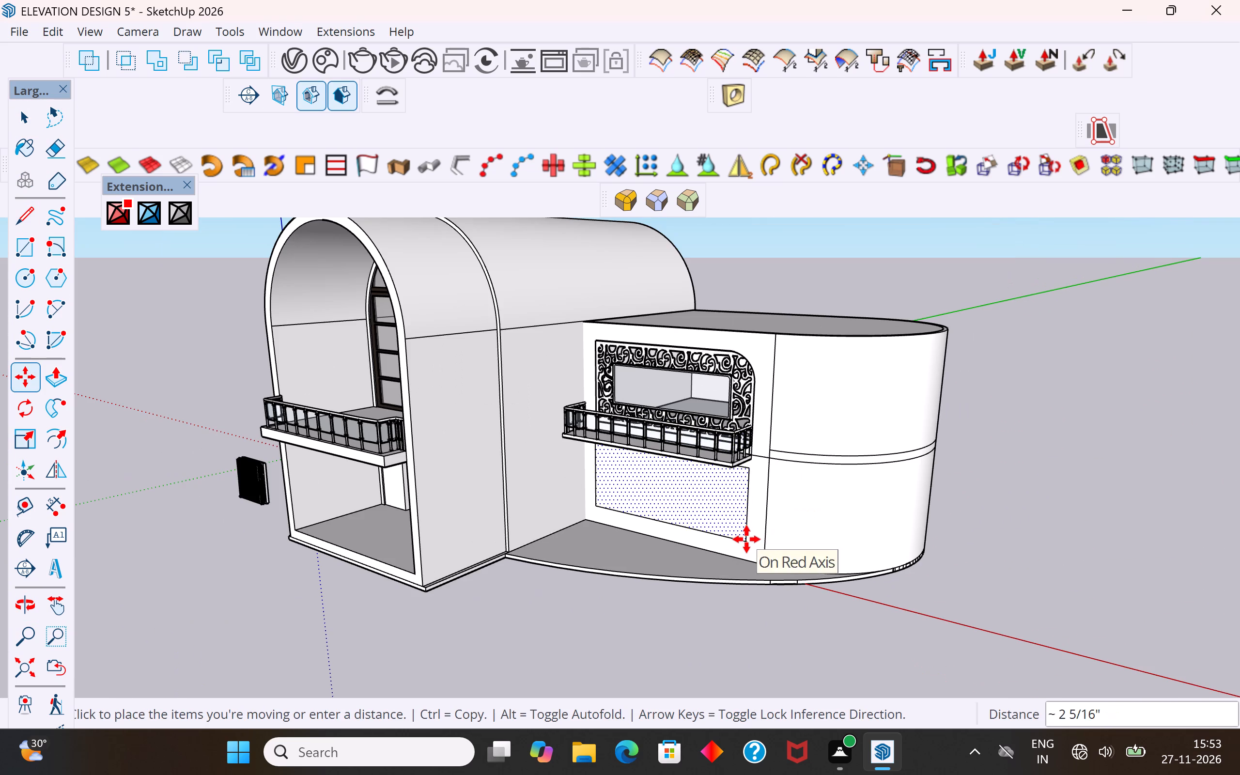
scroll(392, 622, down, 5)
scroll(466, 486, down, 5)
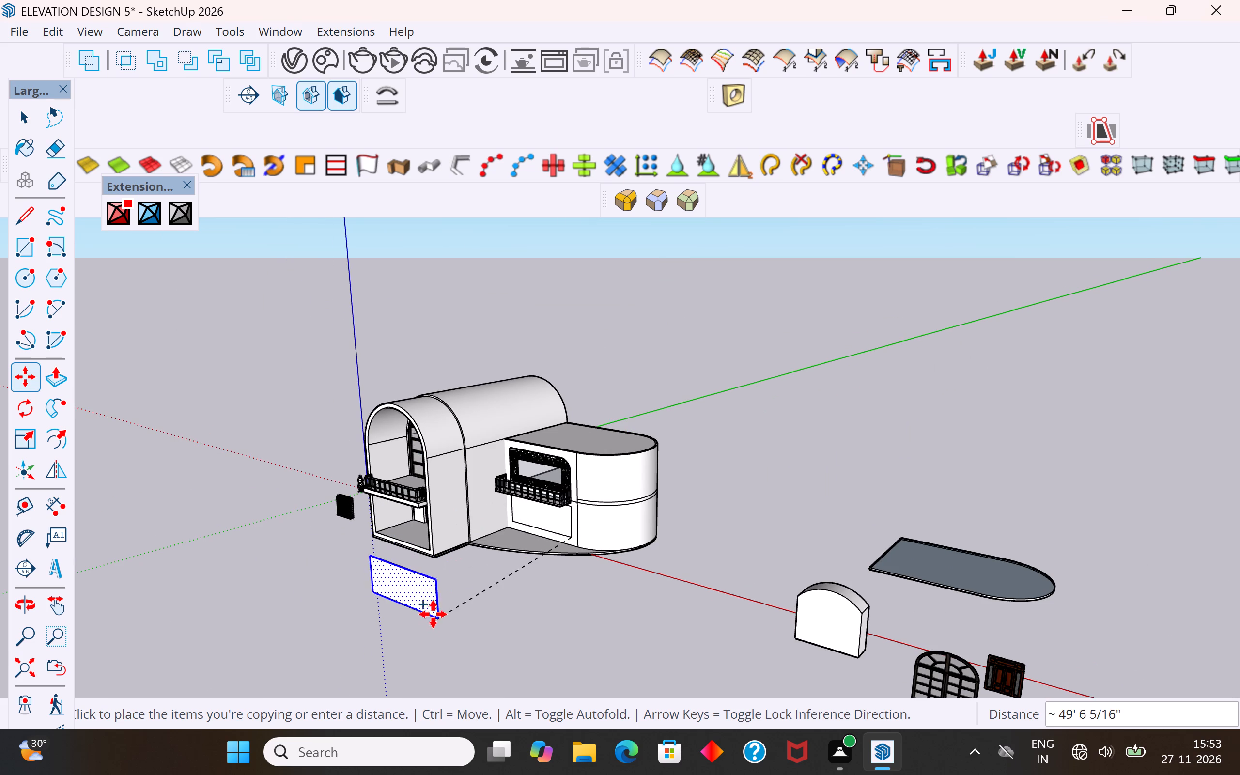
click(425, 605)
click(27, 124)
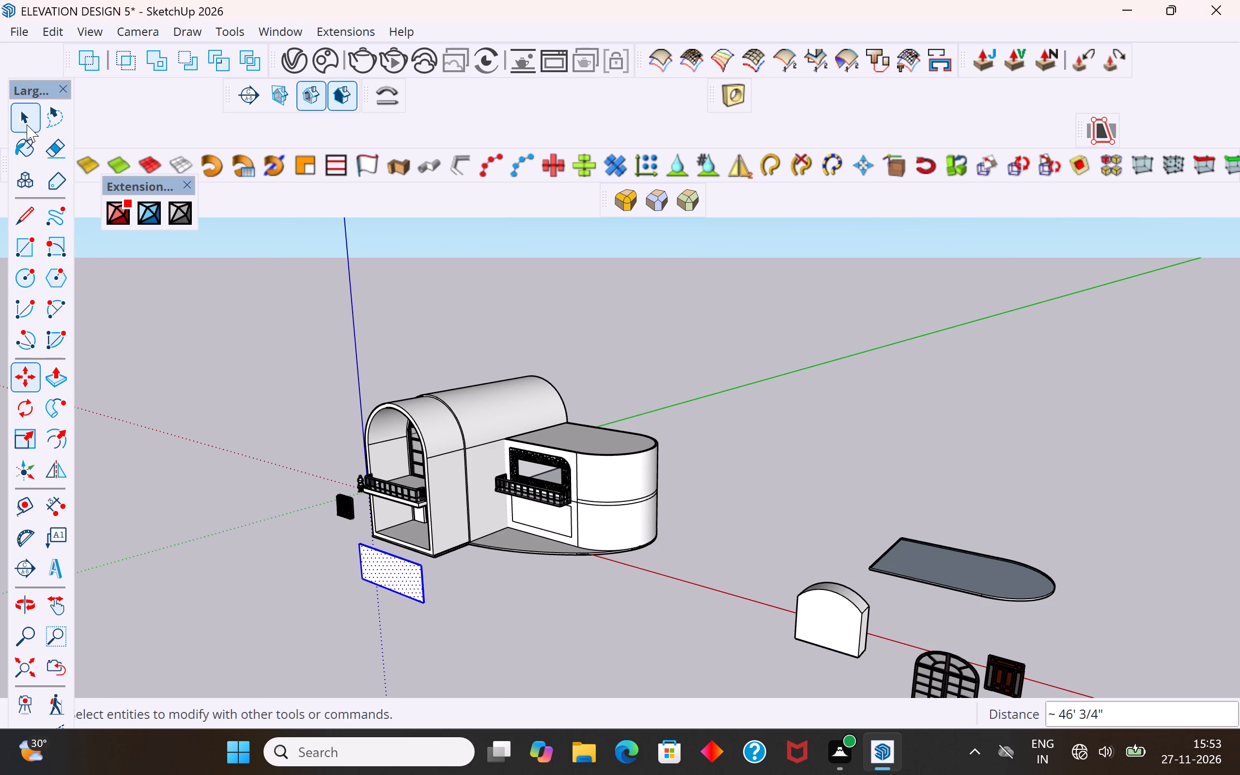
Delete the original face closing the lower opening below the curved wing's balcony.
scroll(532, 539, up, 11)
middle_drag(540, 521, 558, 458)
click(559, 455)
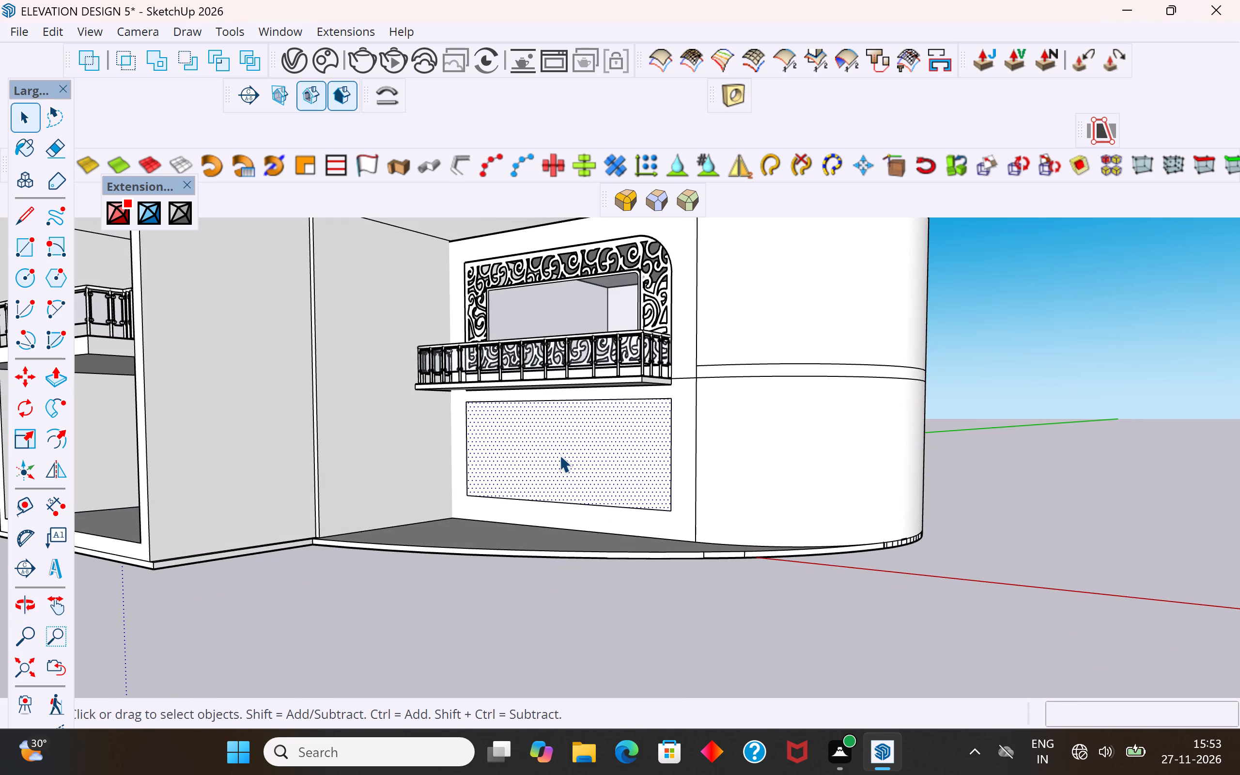
key(Delete)
click(736, 604)
Examine the copied face against the facade and the reopened lower opening from several angles and distances.
scroll(649, 603, down, 7)
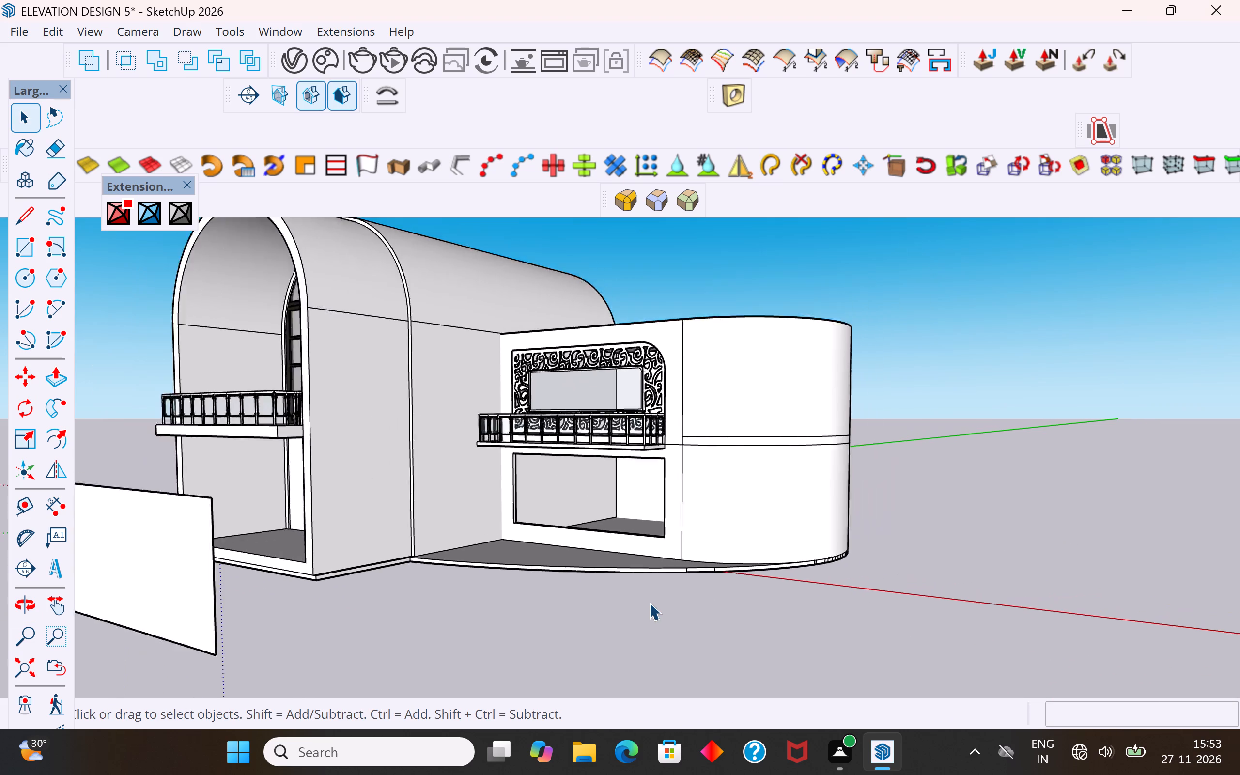
scroll(649, 603, down, 7)
middle_drag(654, 609, 937, 630)
scroll(570, 541, down, 4)
middle_drag(534, 599, 532, 659)
scroll(598, 657, up, 12)
middle_drag(788, 592, 757, 553)
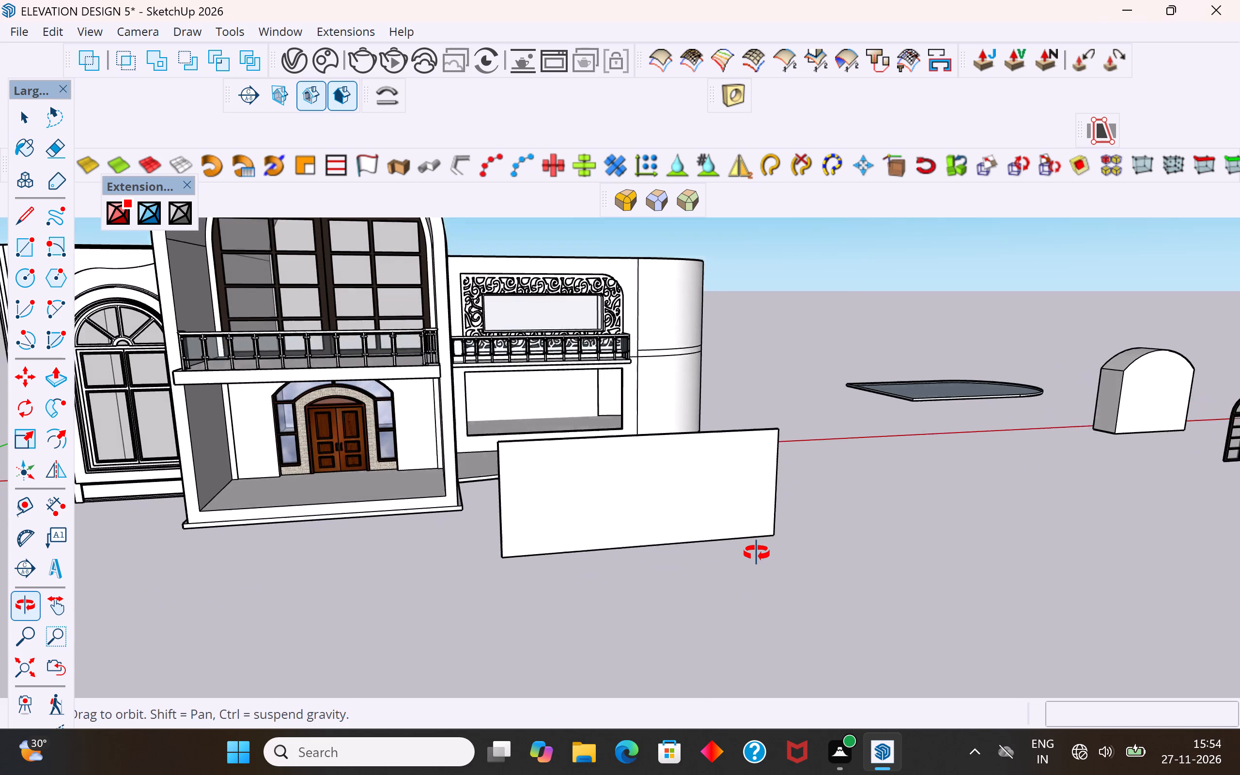
middle_drag(757, 553, 748, 539)
scroll(597, 644, down, 6)
middle_drag(677, 526, 657, 563)
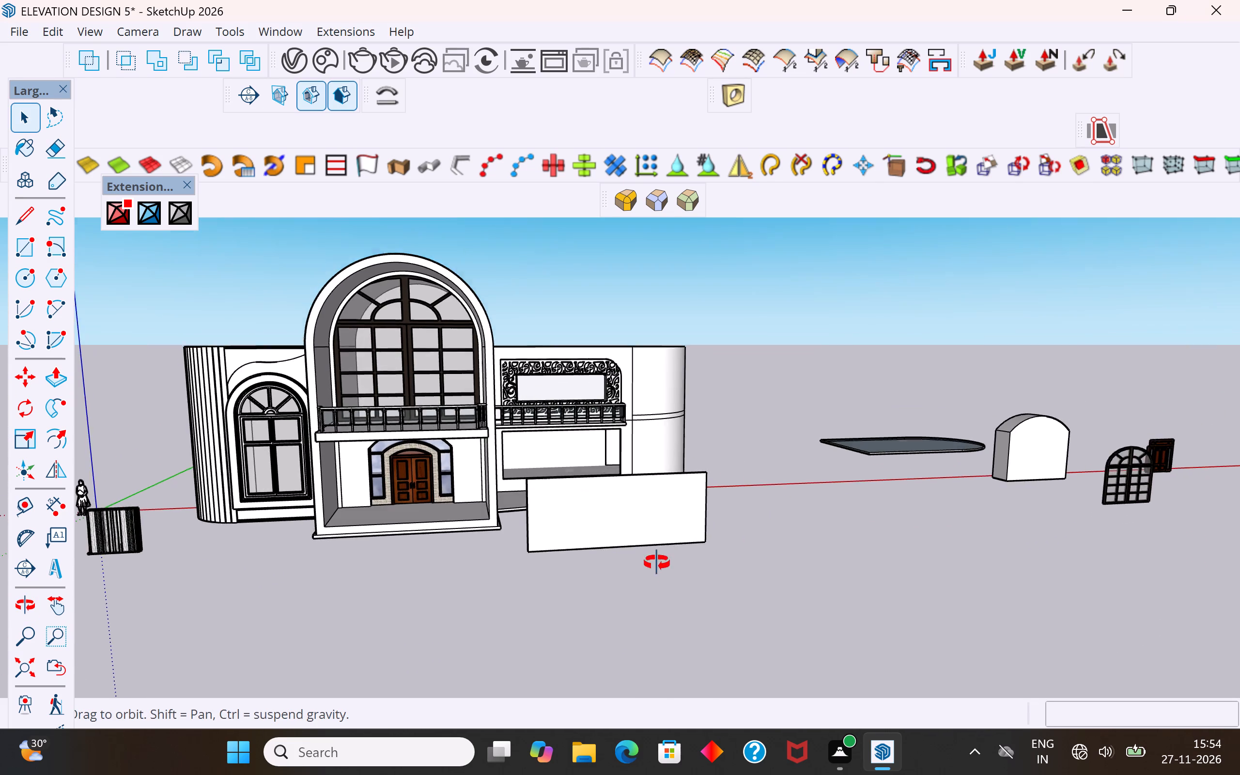
middle_drag(657, 563, 604, 546)
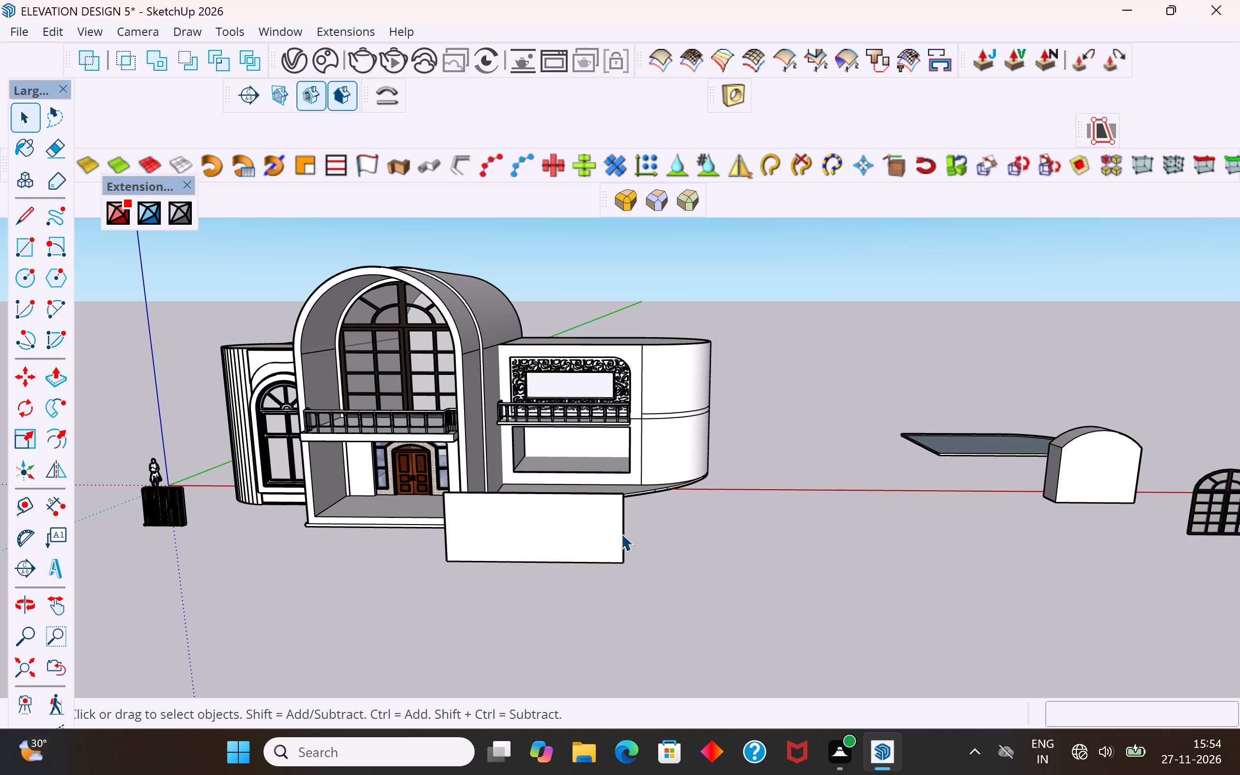
scroll(309, 580, down, 7)
scroll(569, 570, down, 6)
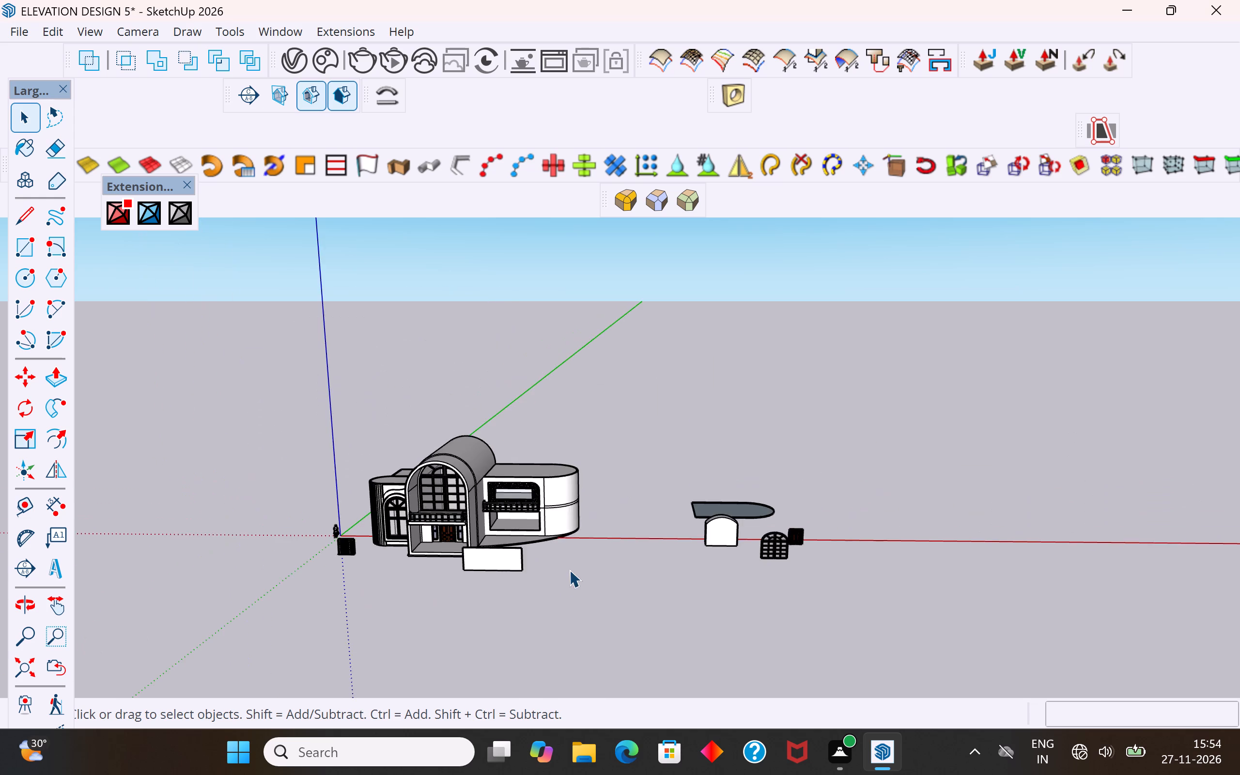
scroll(569, 570, down, 3)
middle_drag(620, 576, 623, 642)
scroll(527, 613, up, 10)
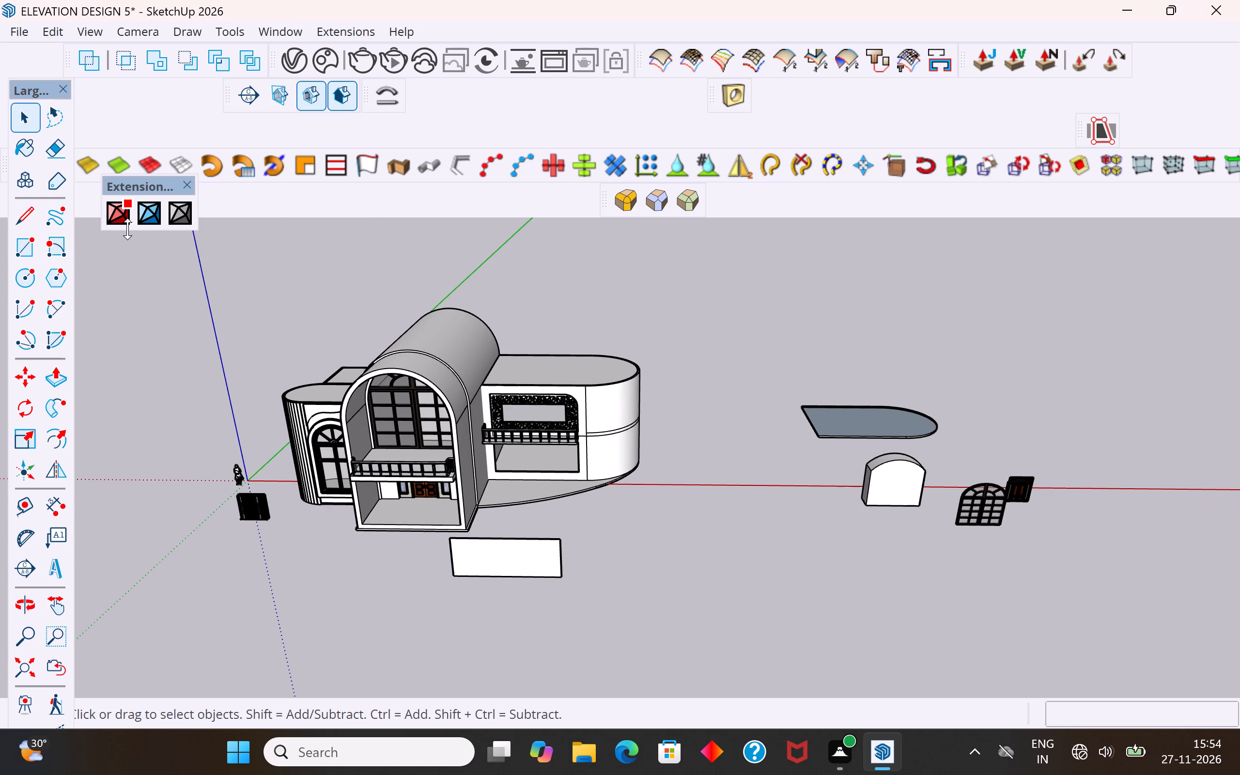
Import the drawing cnc-jali (2).dxf from the Downloads folder into the model.
click(26, 32)
click(67, 301)
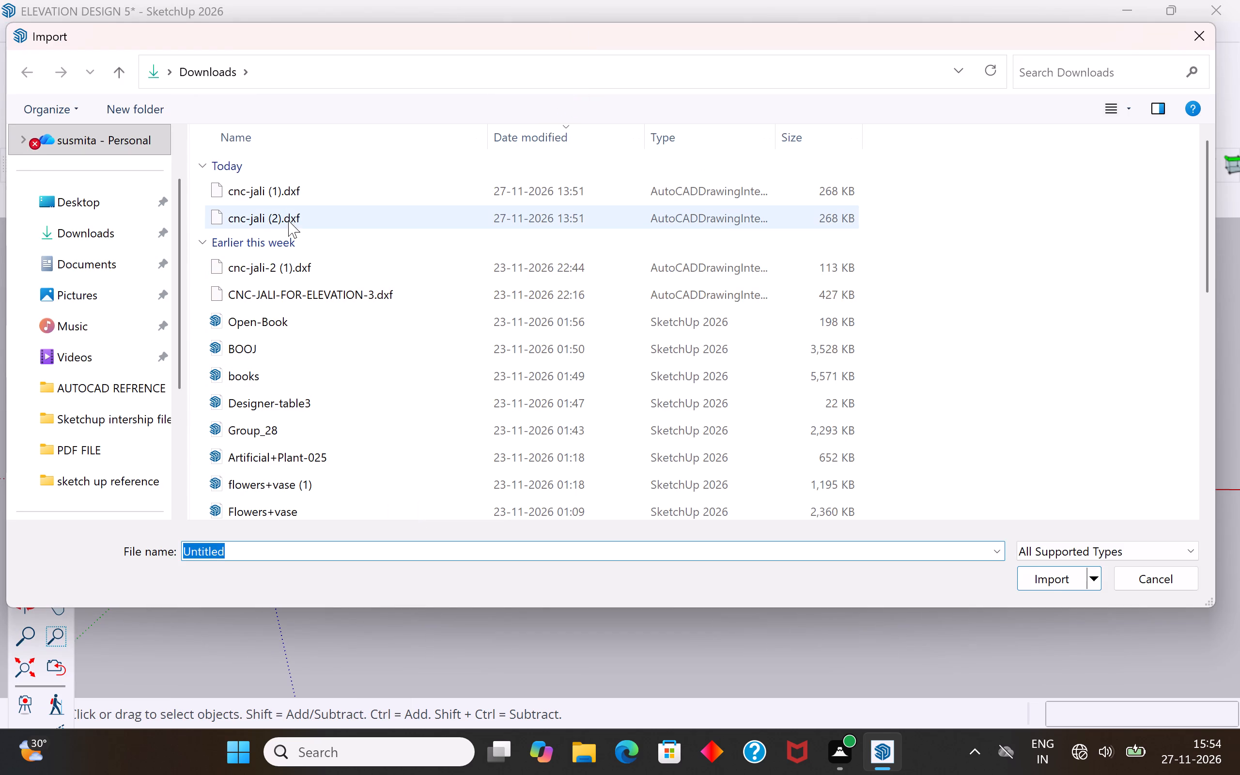
click(288, 220)
click(1053, 575)
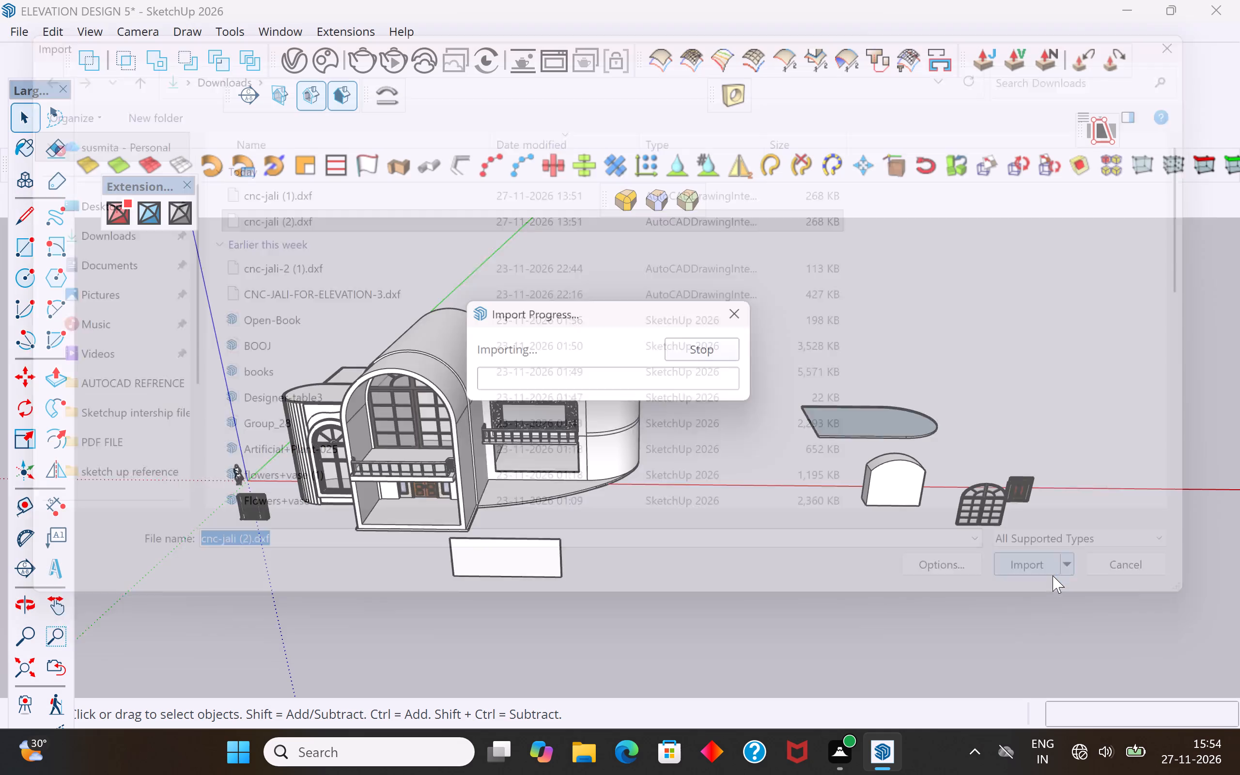
click(720, 507)
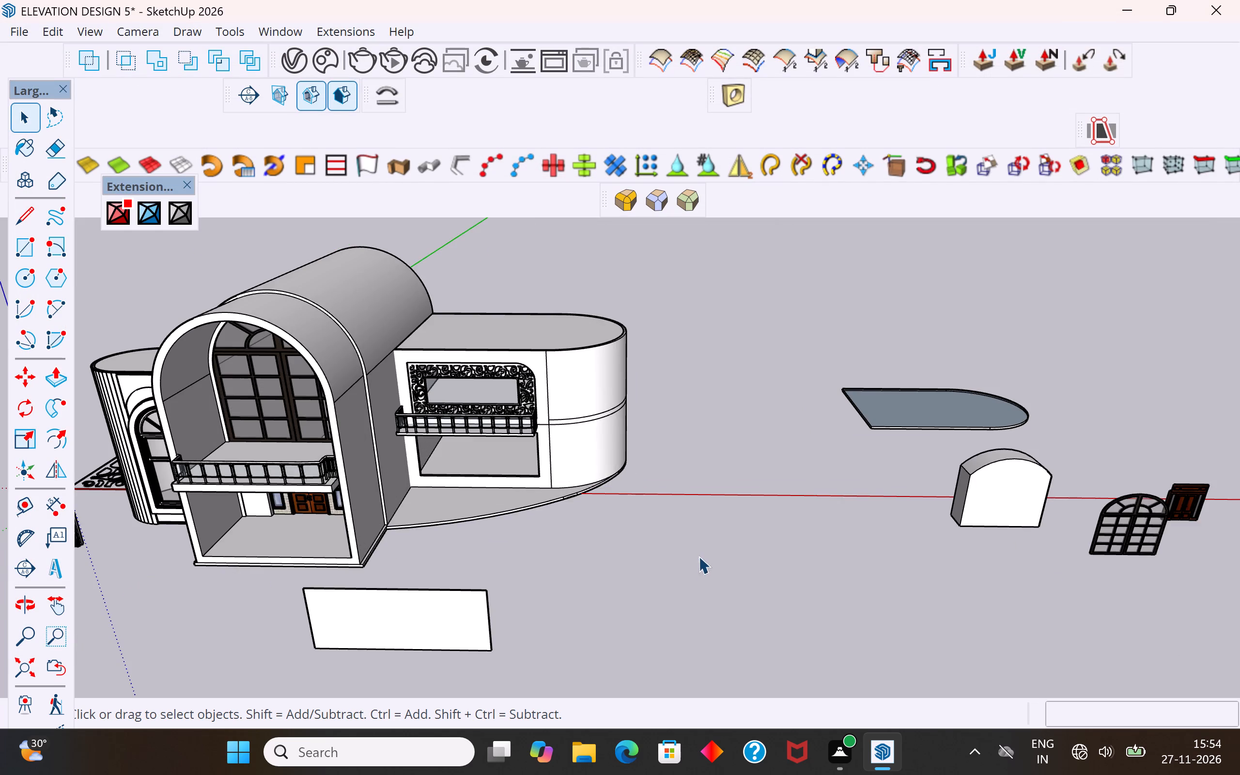
Move the imported jali pattern by its corner at the origin to empty ground well clear of the building and the loose parts.
scroll(619, 477, down, 12)
scroll(464, 523, up, 6)
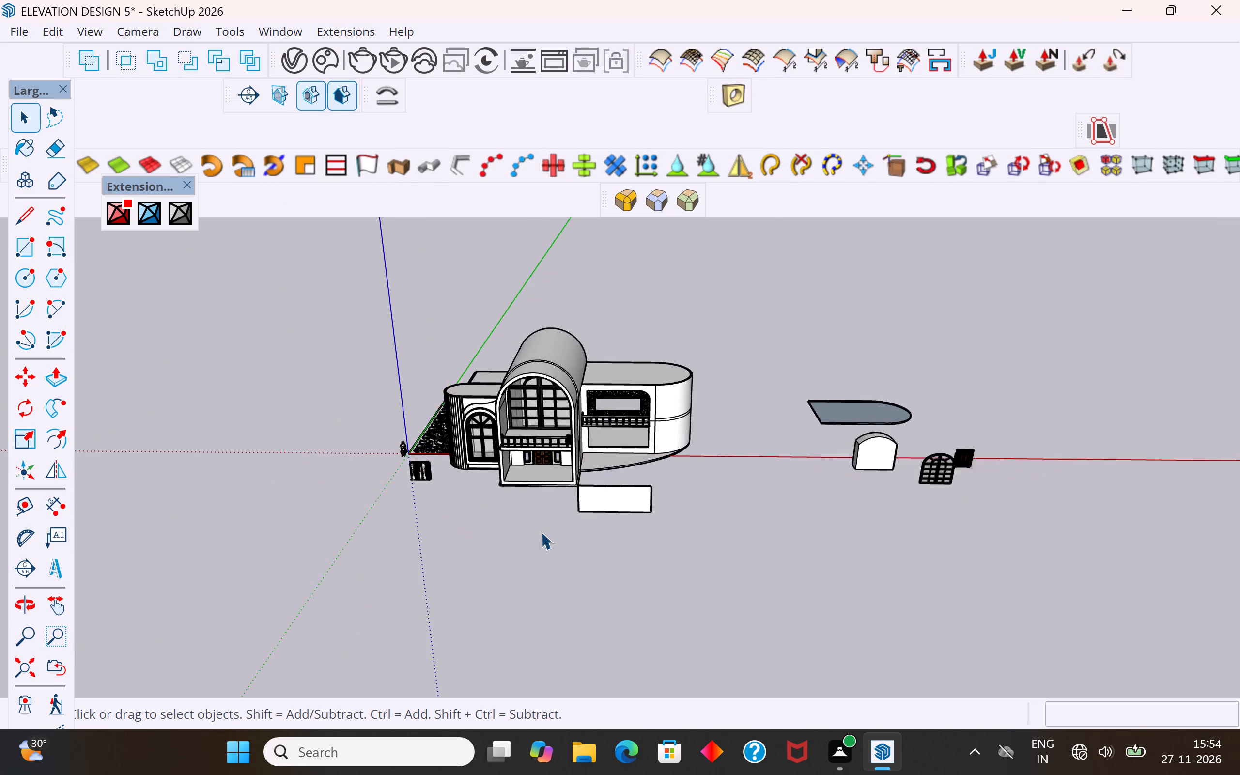
scroll(541, 532, up, 1)
middle_drag(544, 535, 673, 706)
click(418, 457)
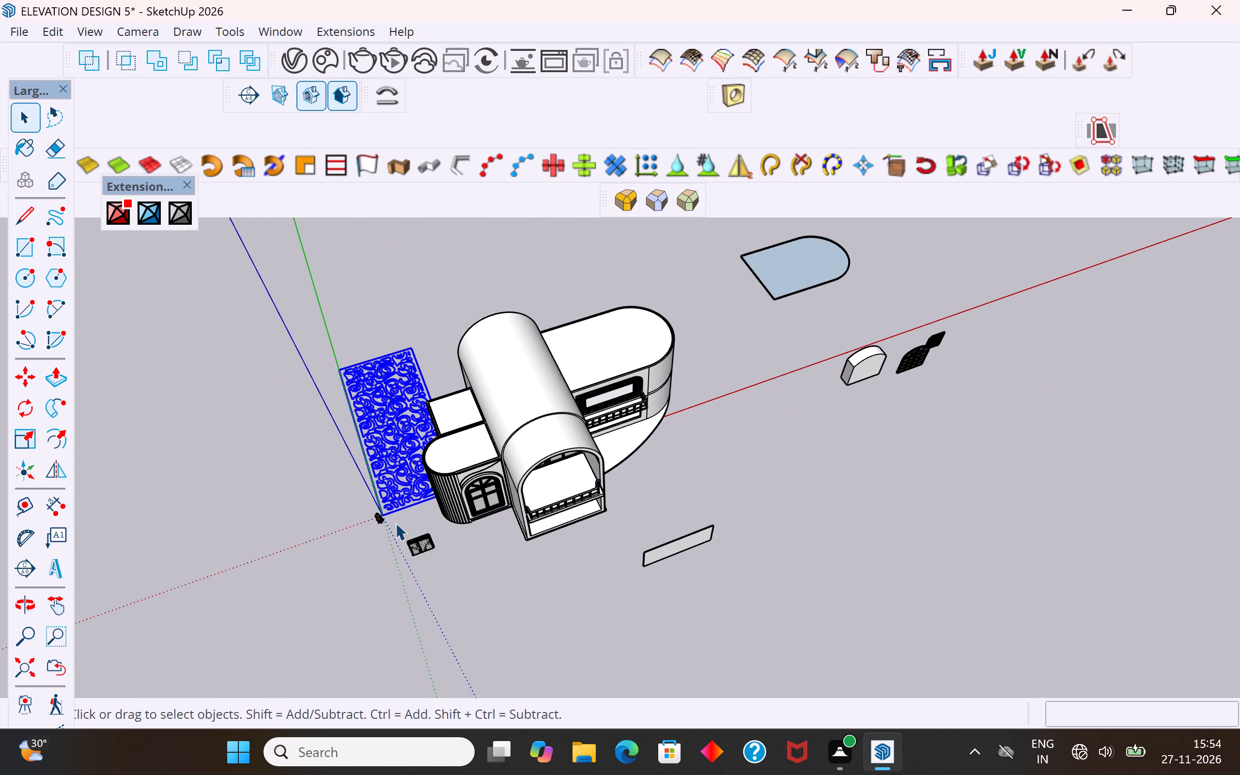
key(m)
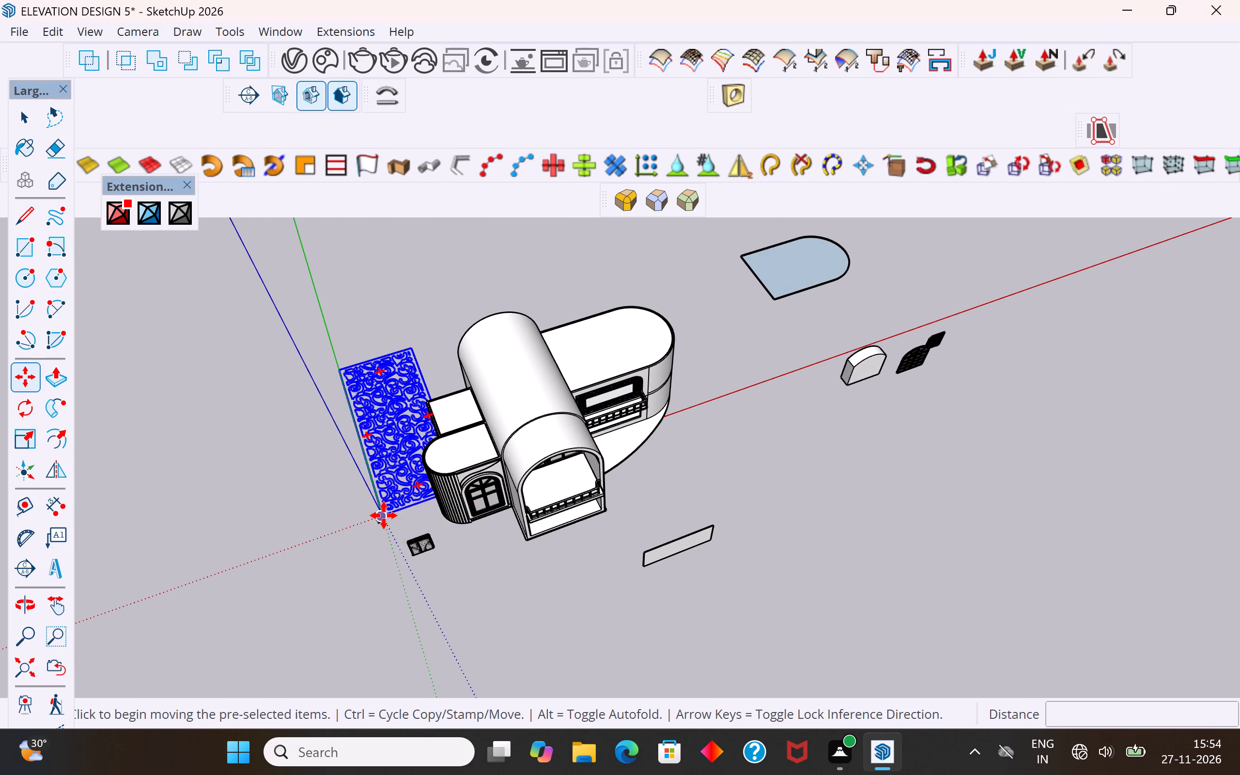
click(383, 515)
scroll(676, 535, down, 3)
scroll(676, 535, up, 1)
scroll(676, 535, down, 7)
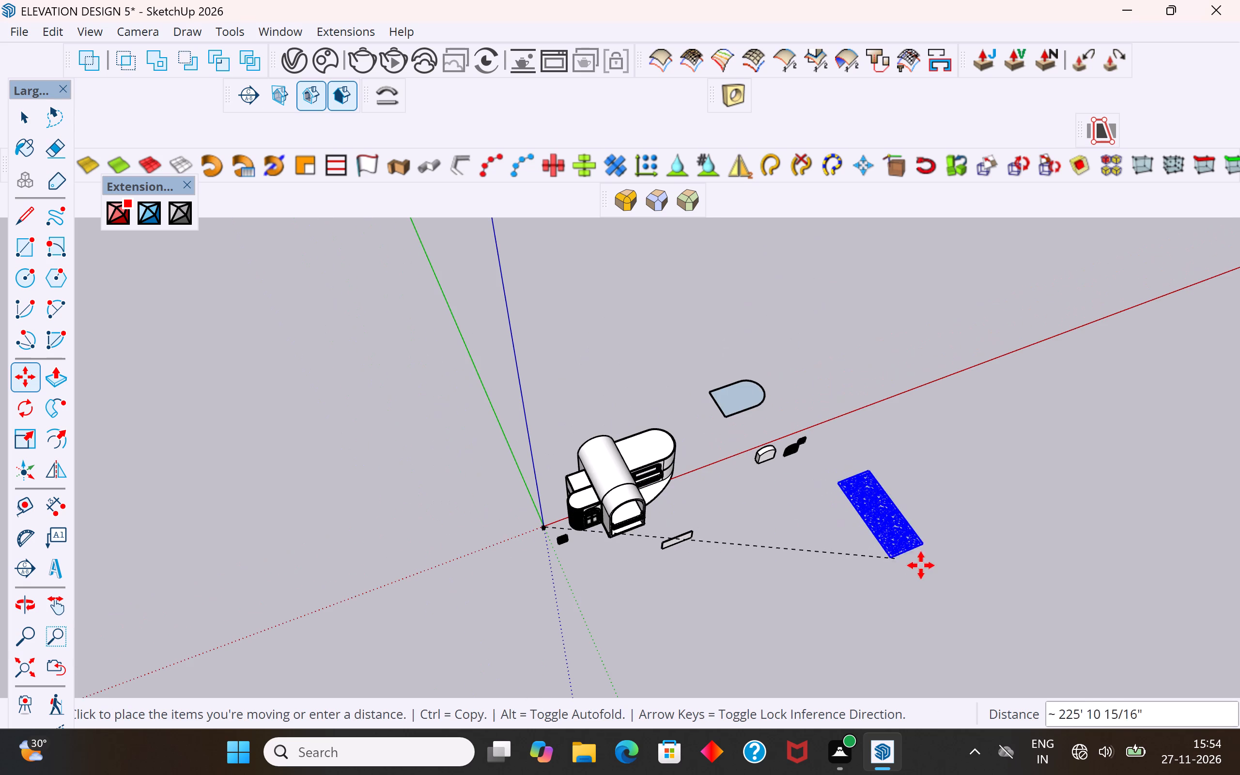
click(921, 565)
click(25, 118)
click(270, 438)
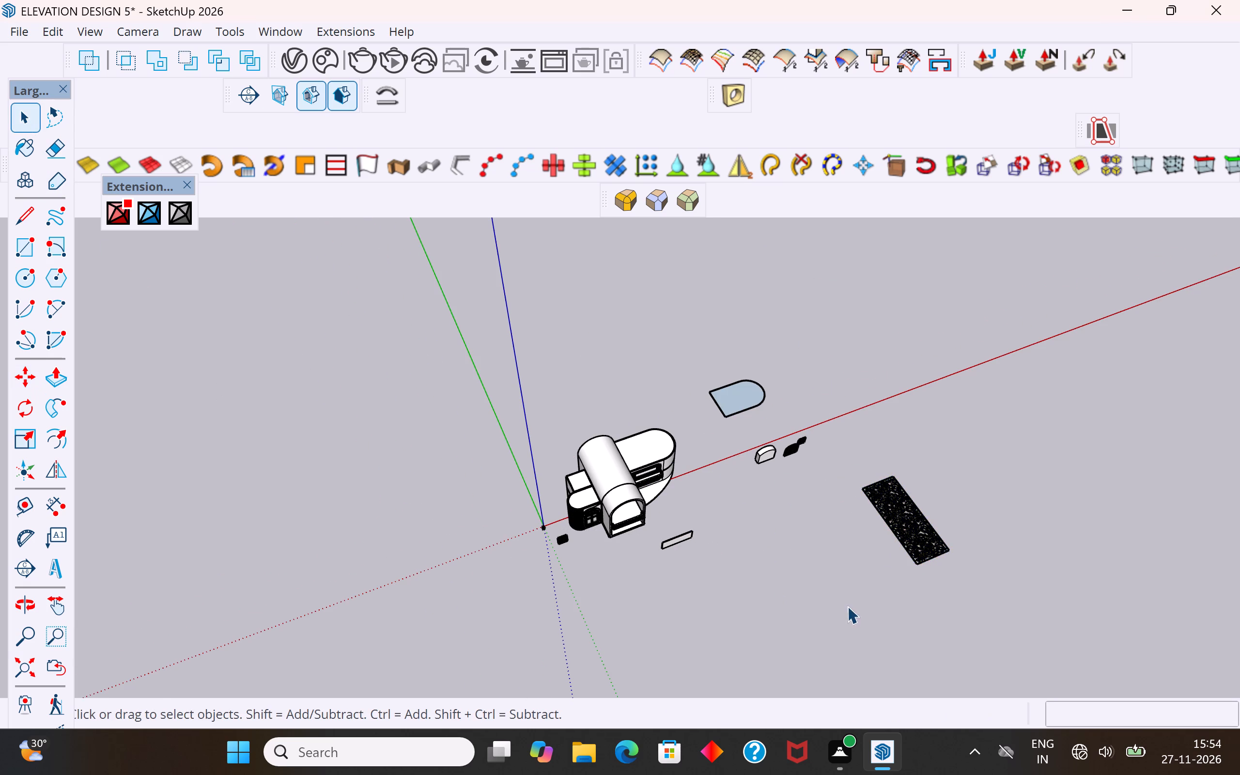
Explode the imported jali pattern component into loose geometry.
scroll(848, 605, up, 4)
click(947, 532)
middle_drag(999, 535, 771, 496)
scroll(773, 483, down, 5)
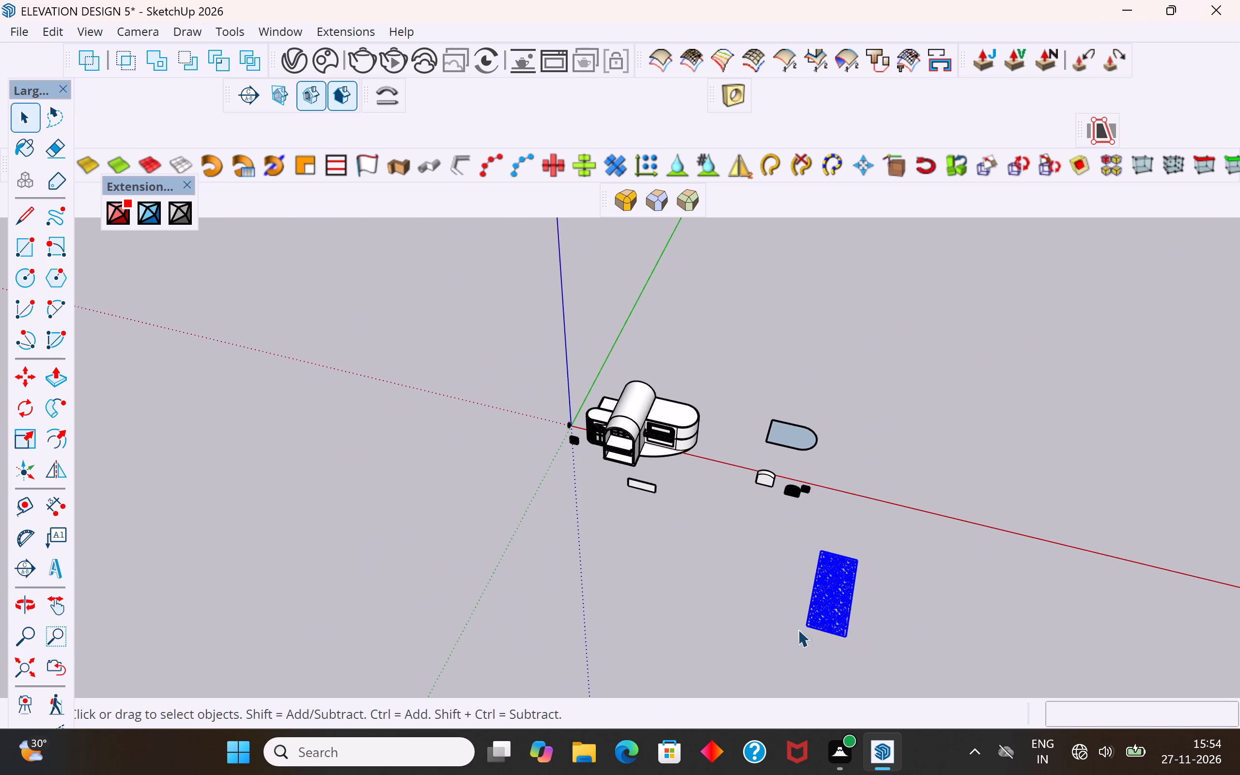
scroll(837, 648, up, 3)
middle_drag(739, 645, 822, 651)
scroll(862, 605, up, 16)
scroll(738, 608, down, 2)
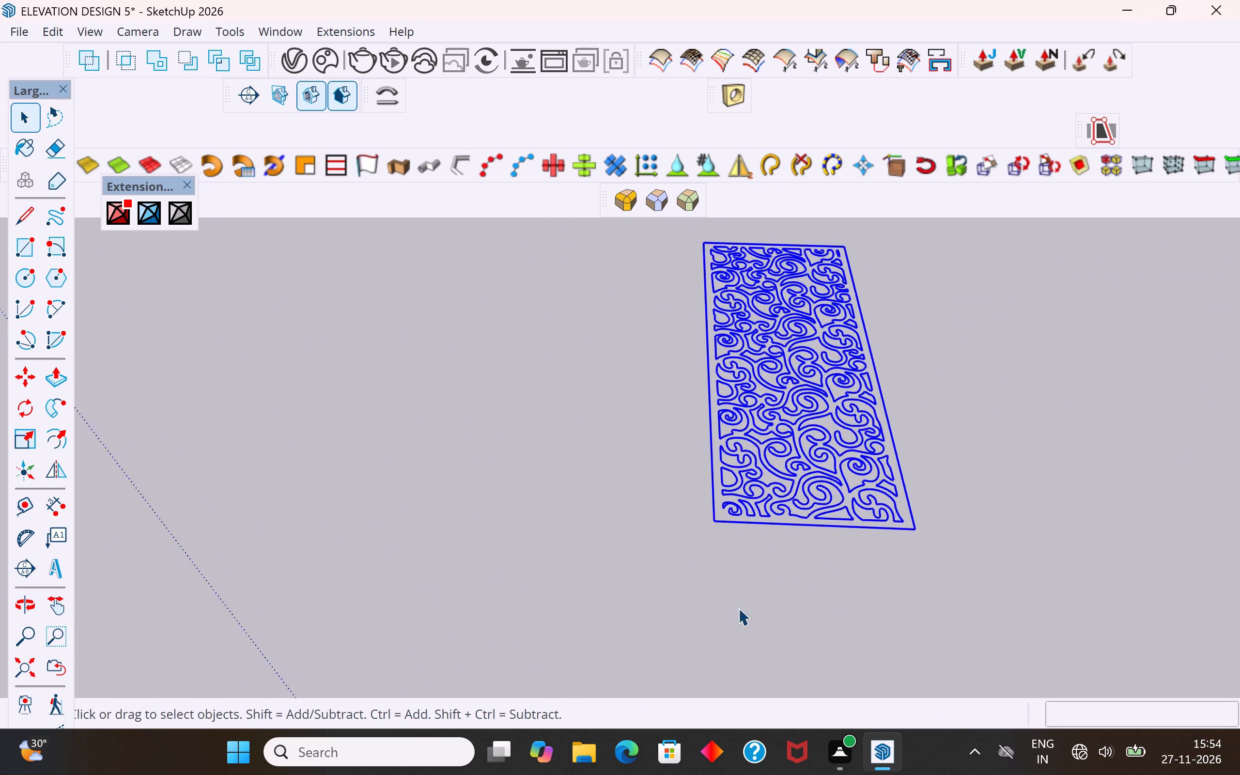
scroll(738, 608, down, 3)
middle_drag(774, 600, 827, 583)
scroll(841, 459, up, 9)
click(841, 457)
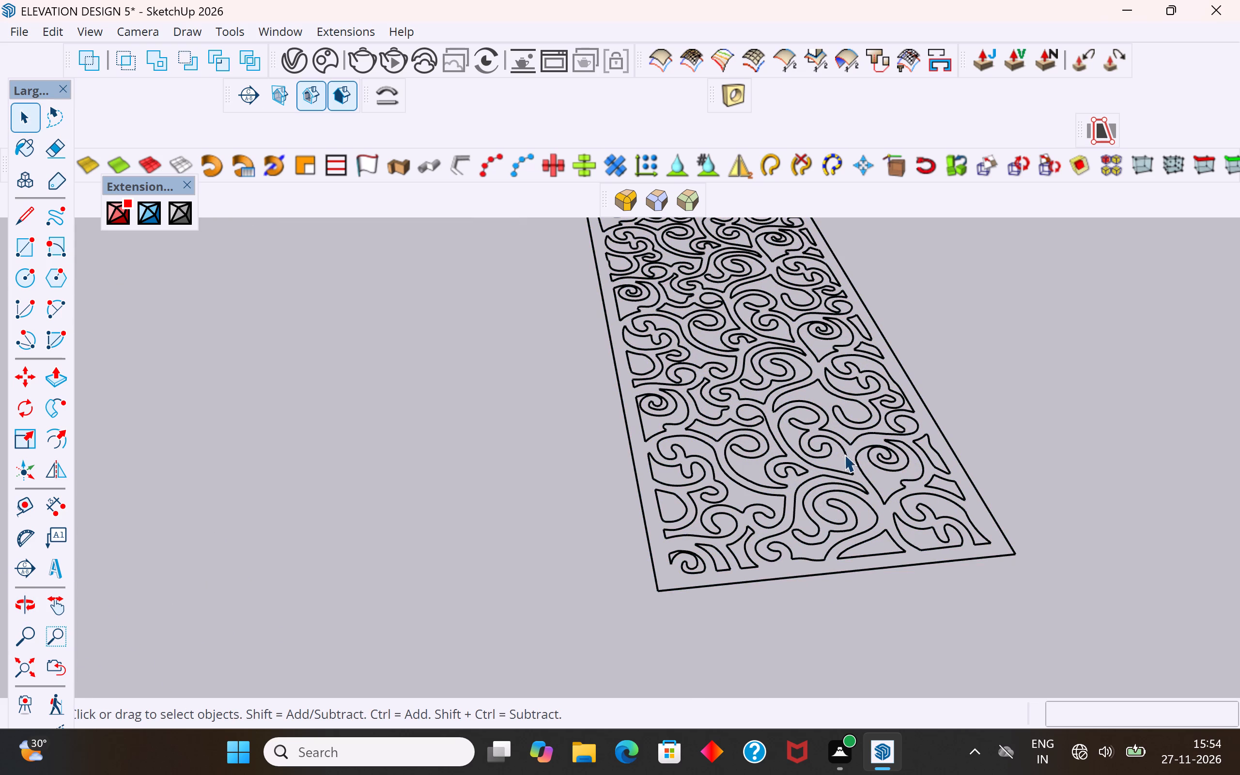
click(848, 451)
right_click(848, 451)
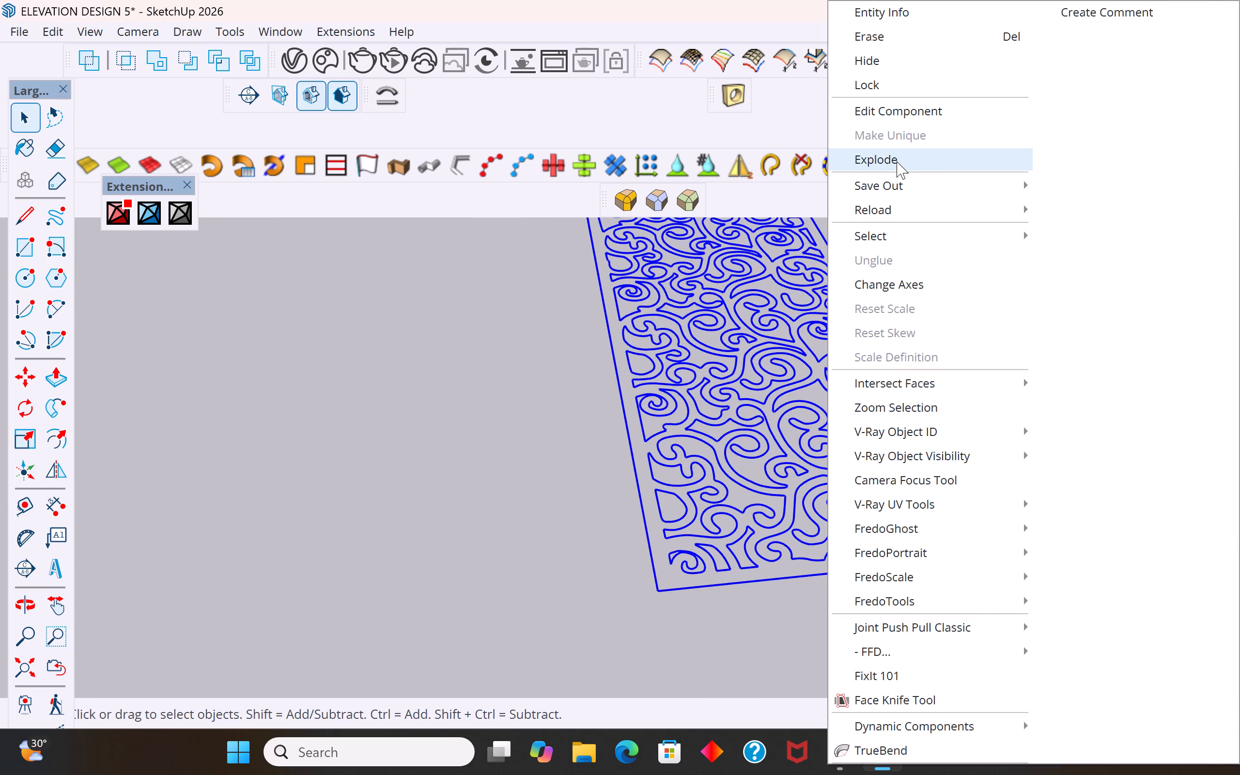
click(897, 160)
scroll(763, 561, down, 6)
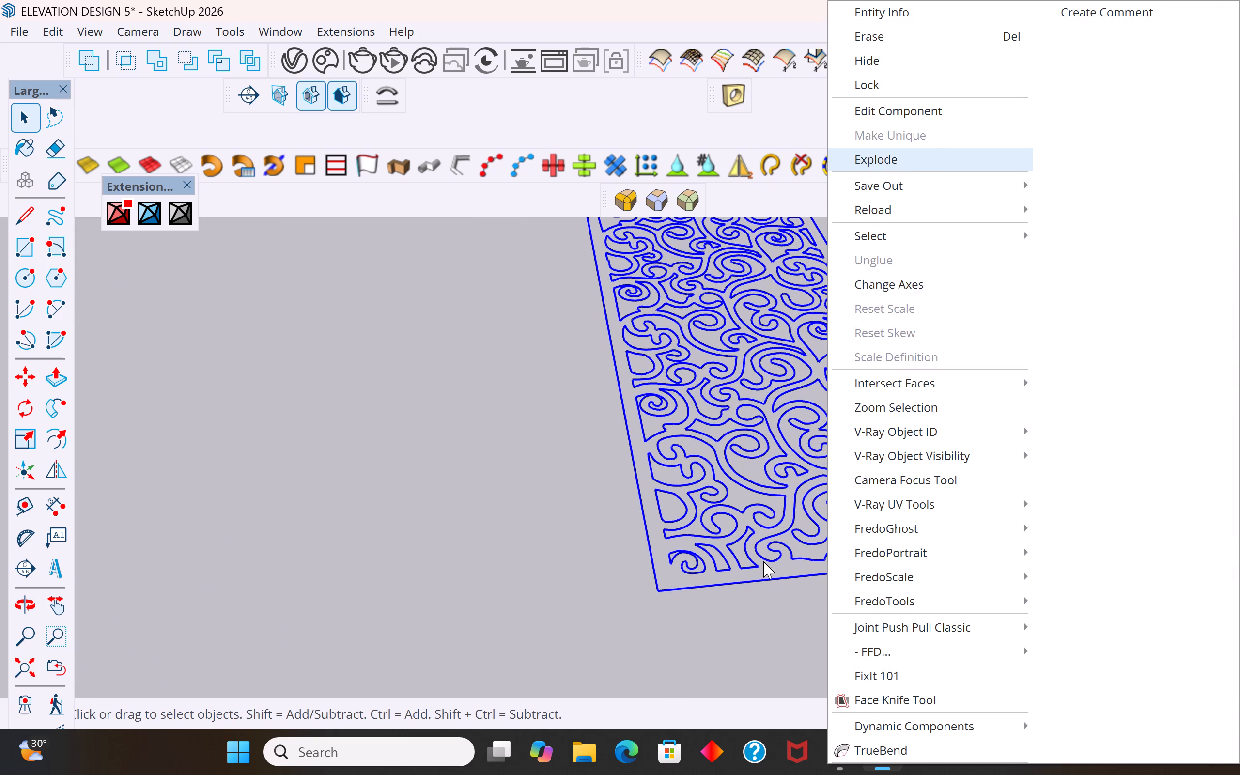
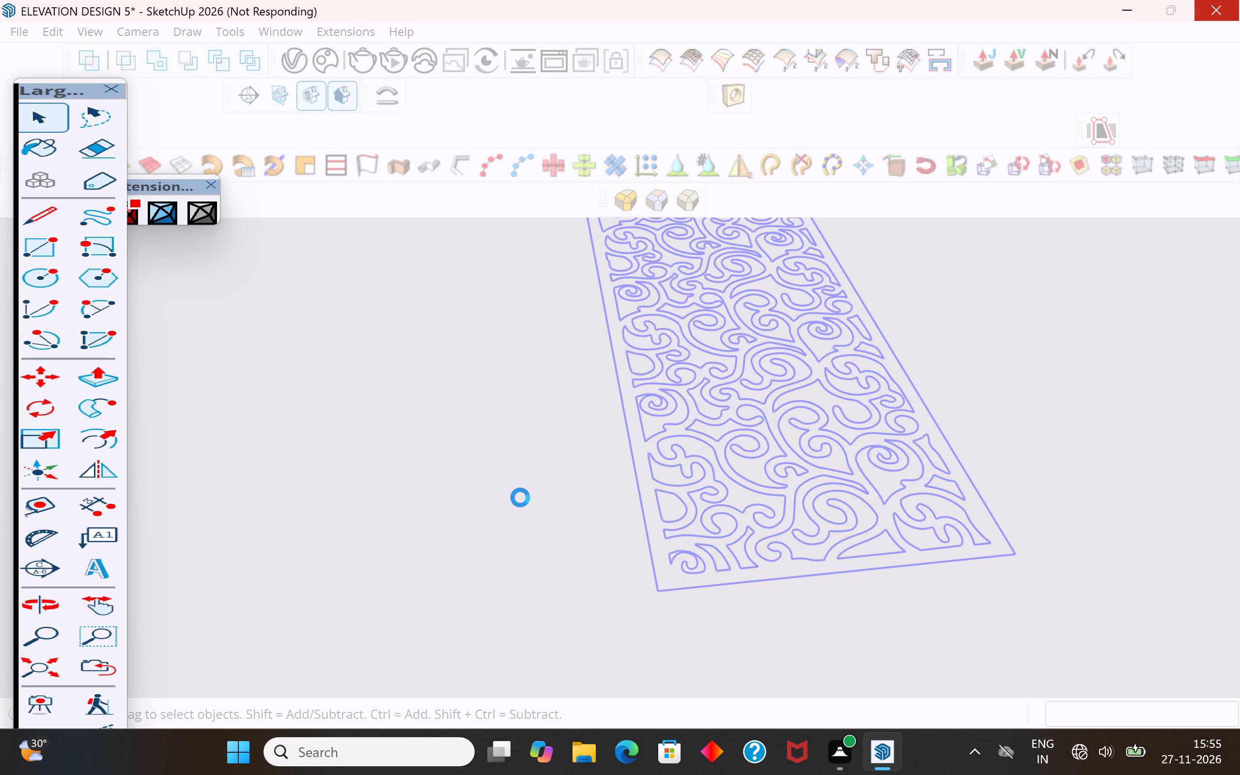
Open the Windows Task Manager while the SketchUp window is not responding.
right_click(918, 764)
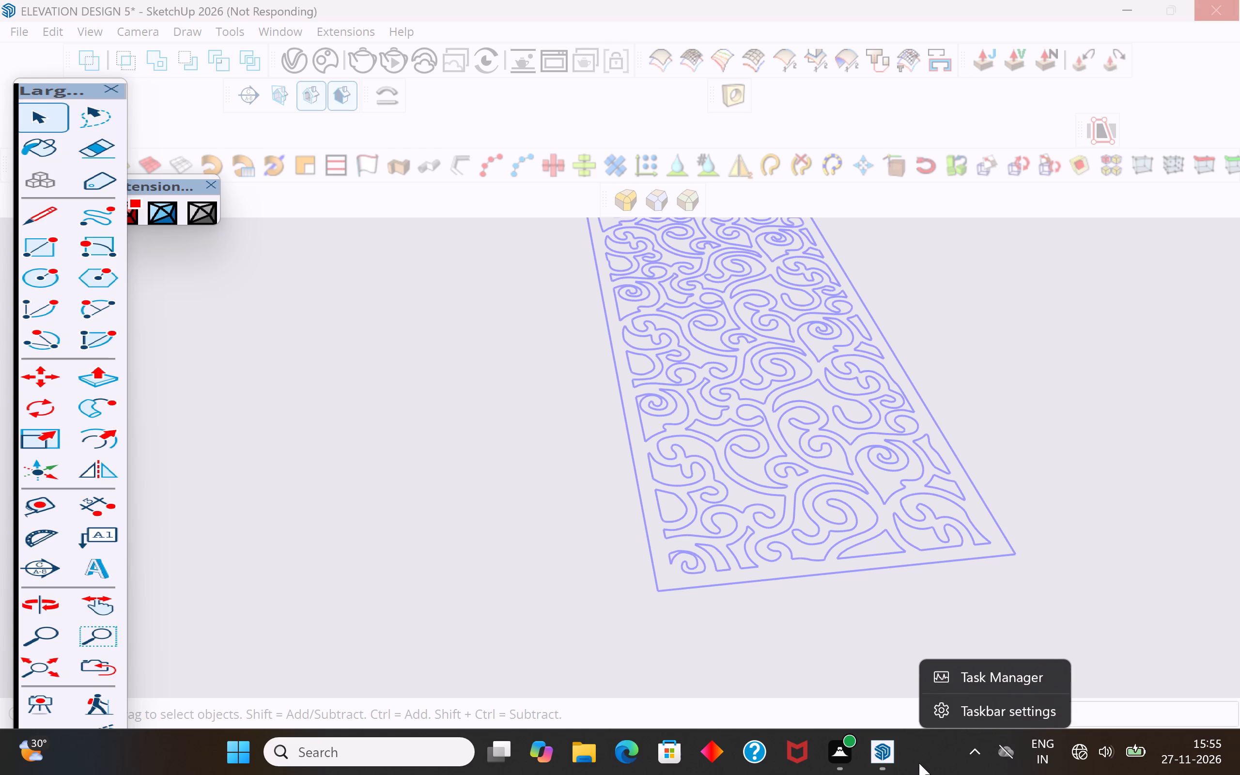
click(1002, 681)
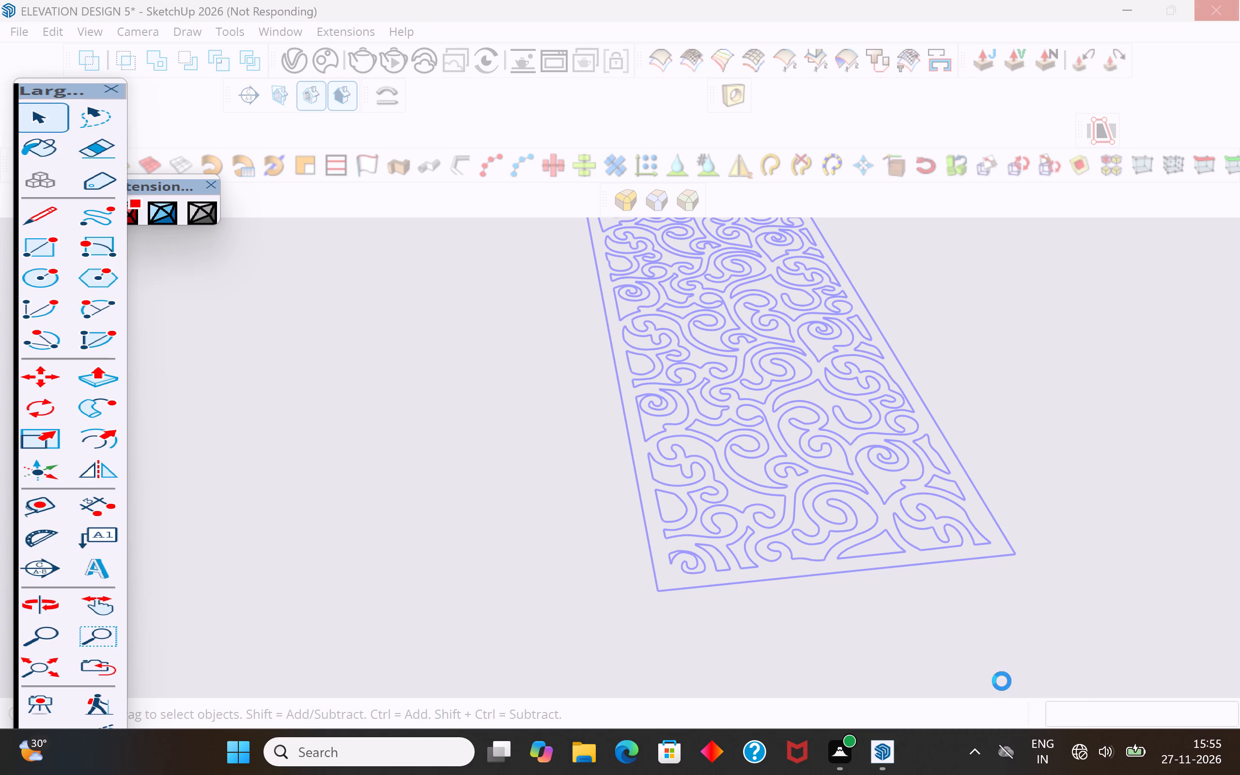
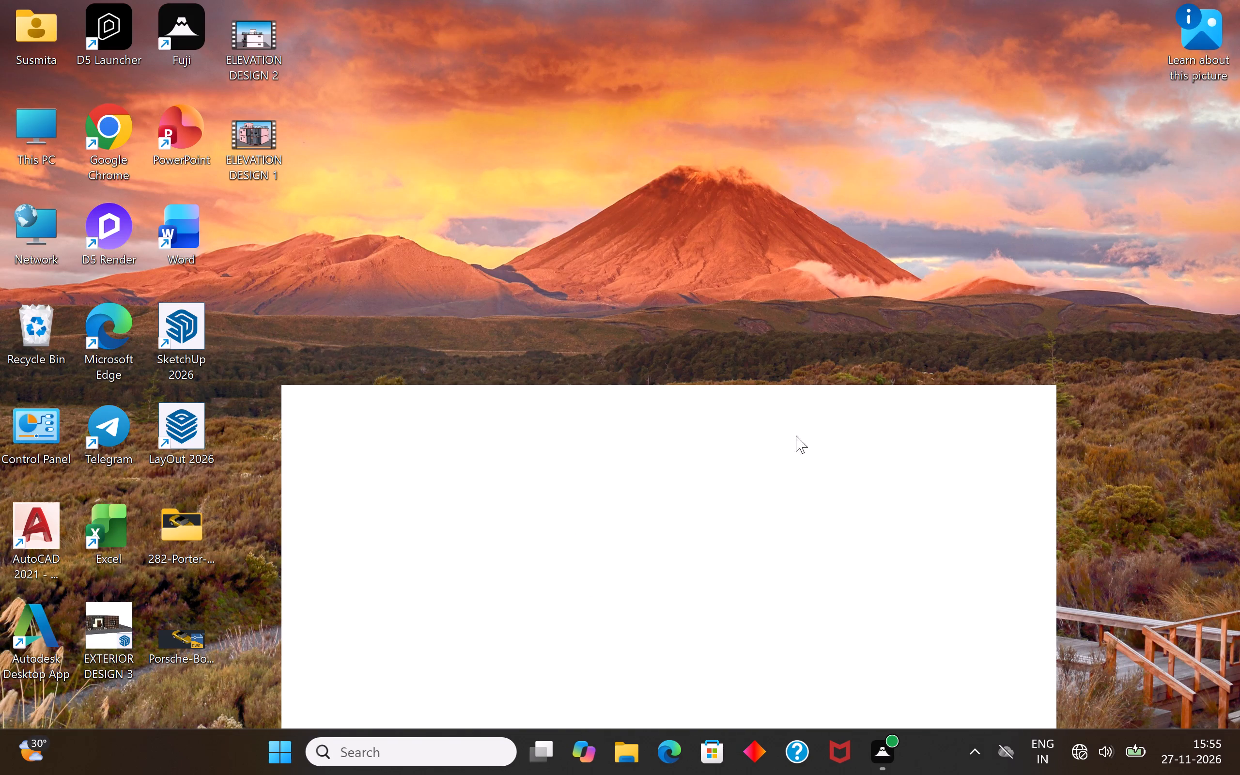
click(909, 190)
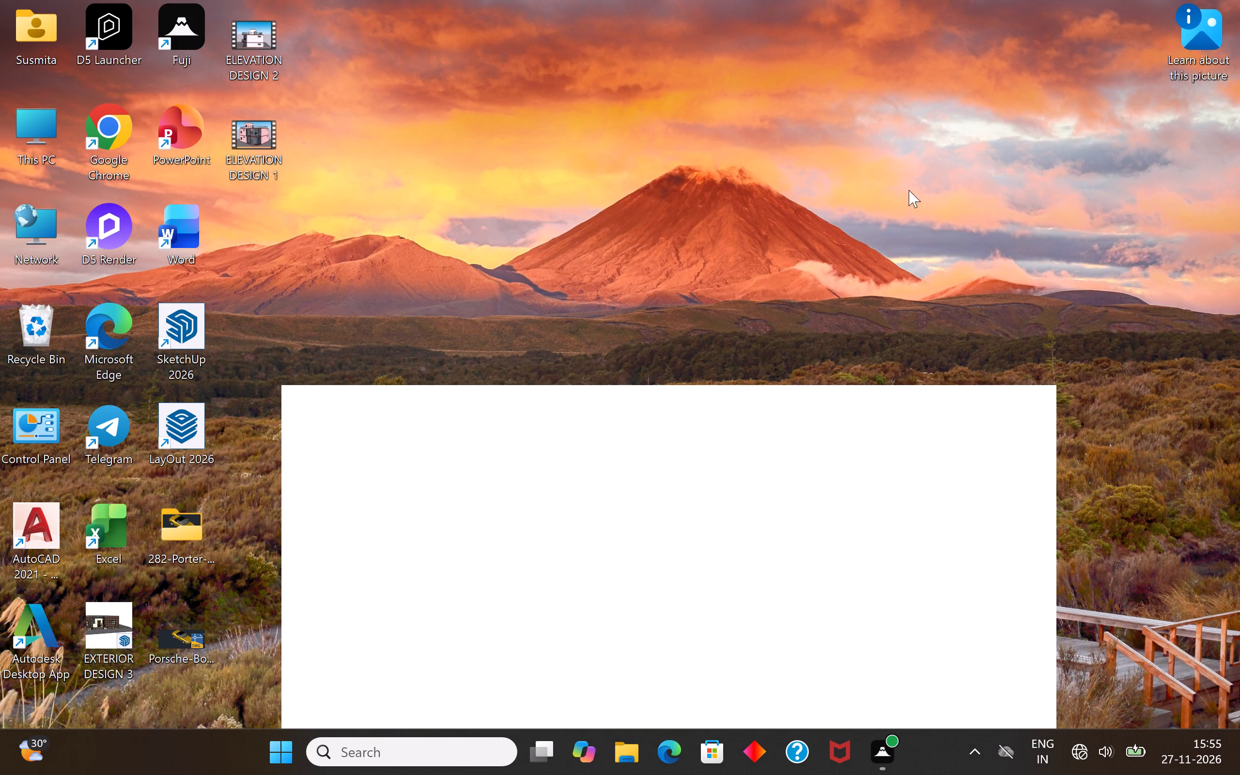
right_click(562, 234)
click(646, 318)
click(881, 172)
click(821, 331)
Launch SketchUp 2026 again from the desktop.
double_click(195, 329)
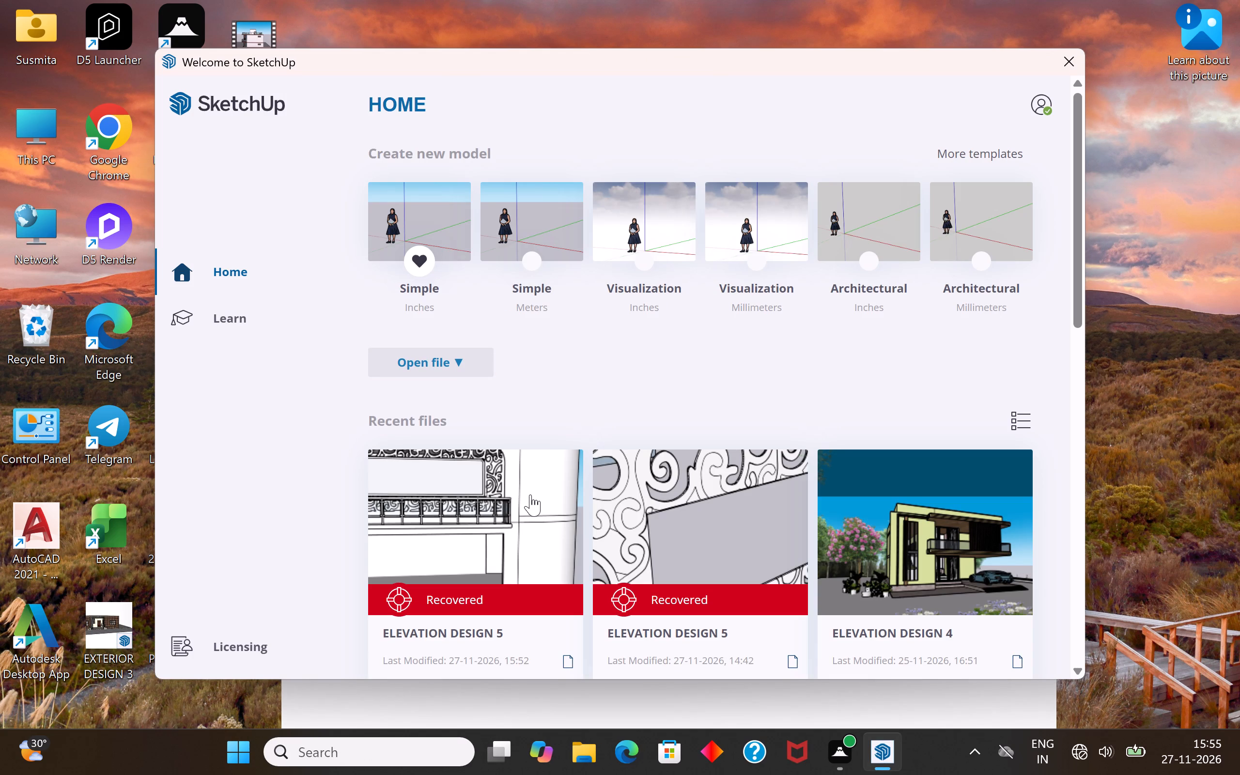
Open the recovered ELEVATION DESIGN 5 model last modified 27-11-2026, 15:52 from the recent files.
scroll(534, 465, down, 5)
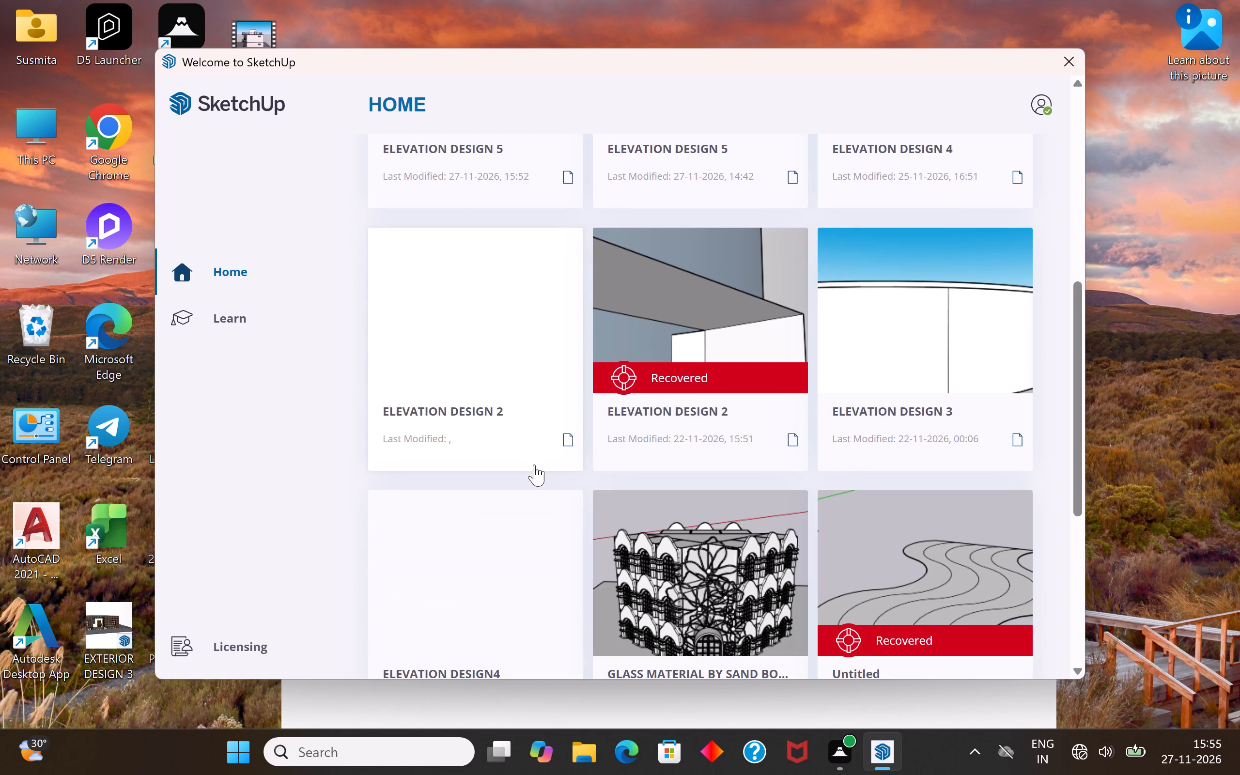
scroll(534, 465, down, 2)
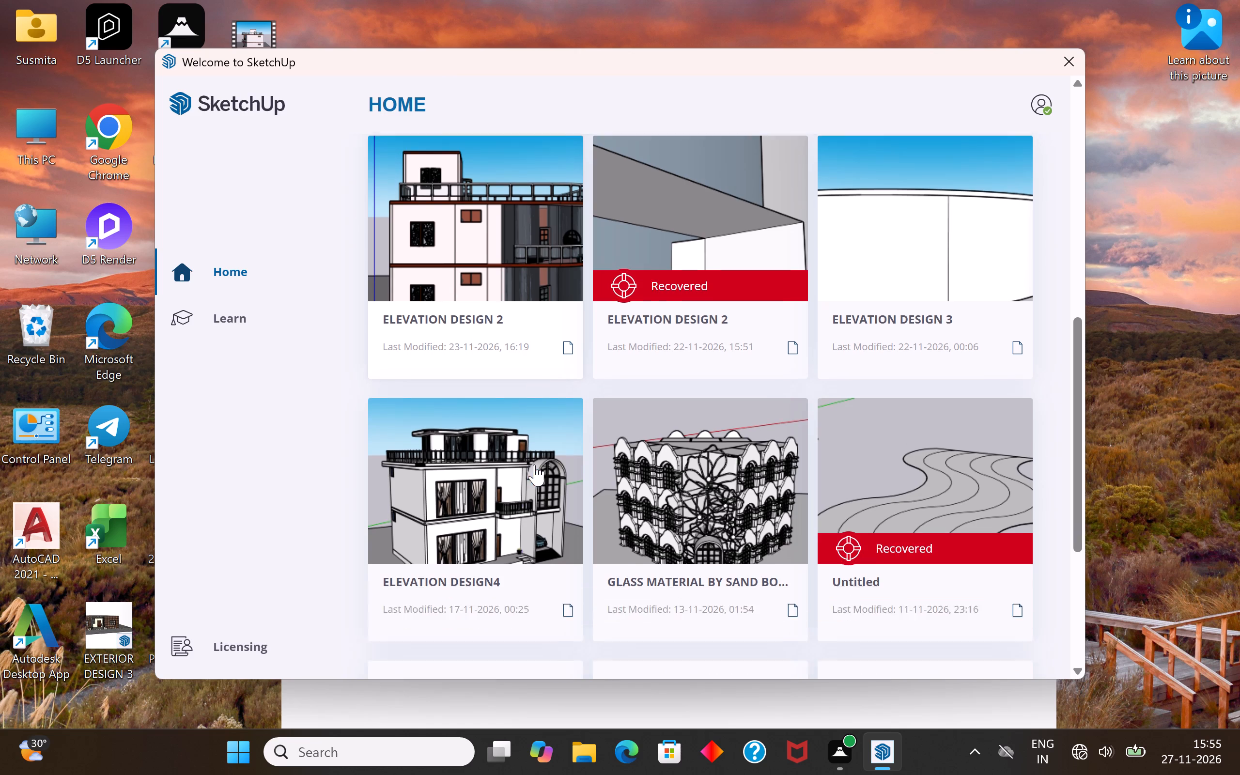
scroll(534, 465, down, 3)
scroll(534, 465, up, 4)
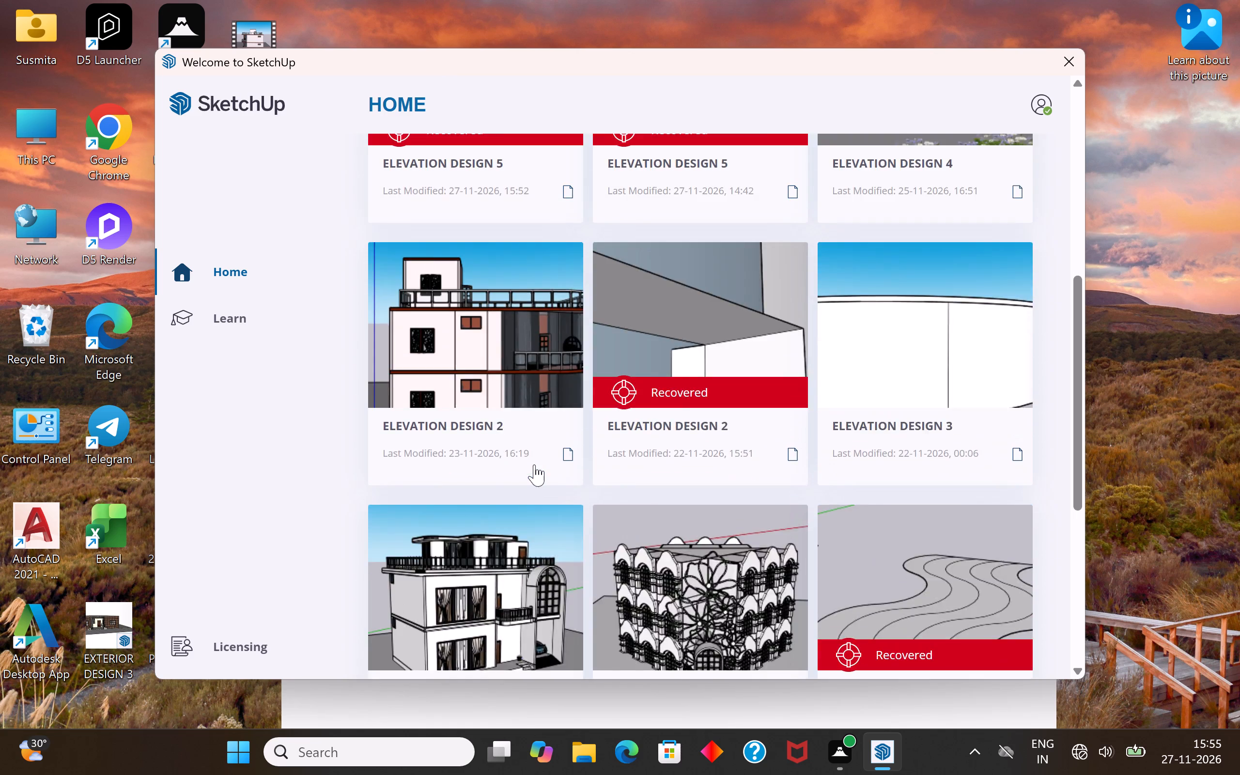
scroll(534, 465, up, 12)
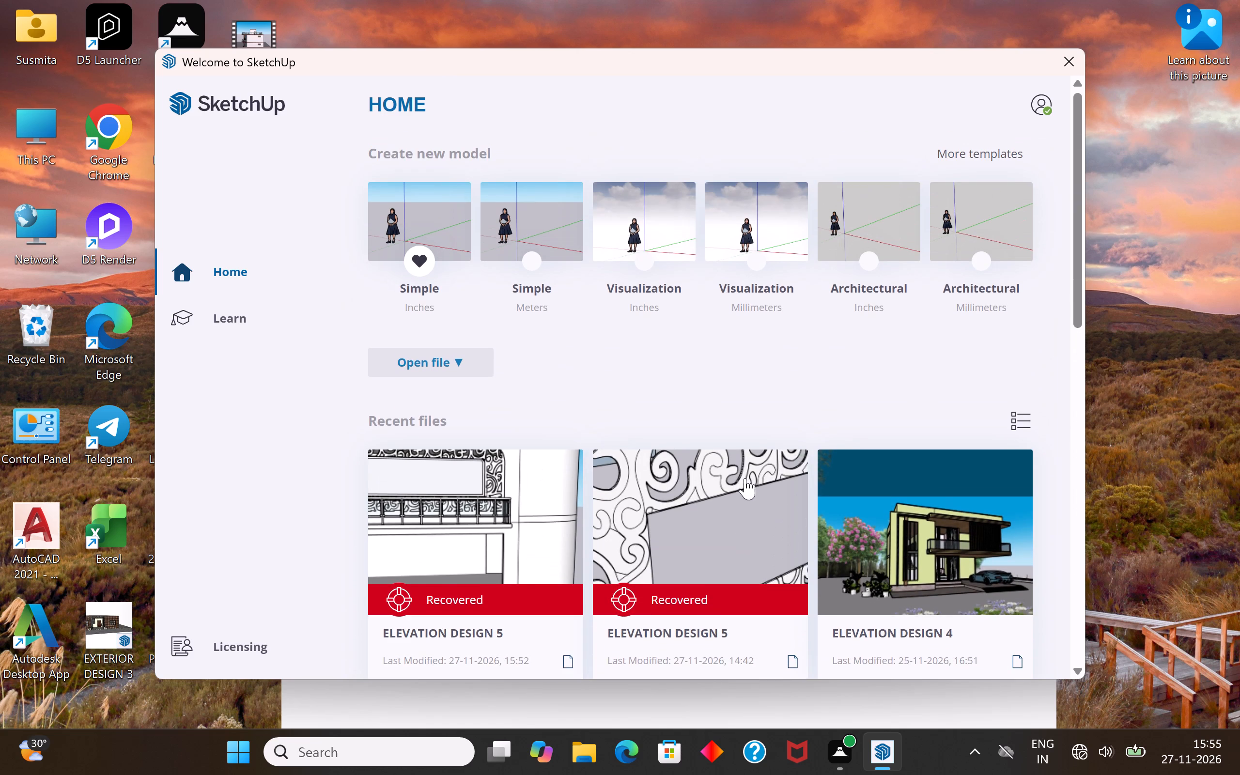
click(488, 531)
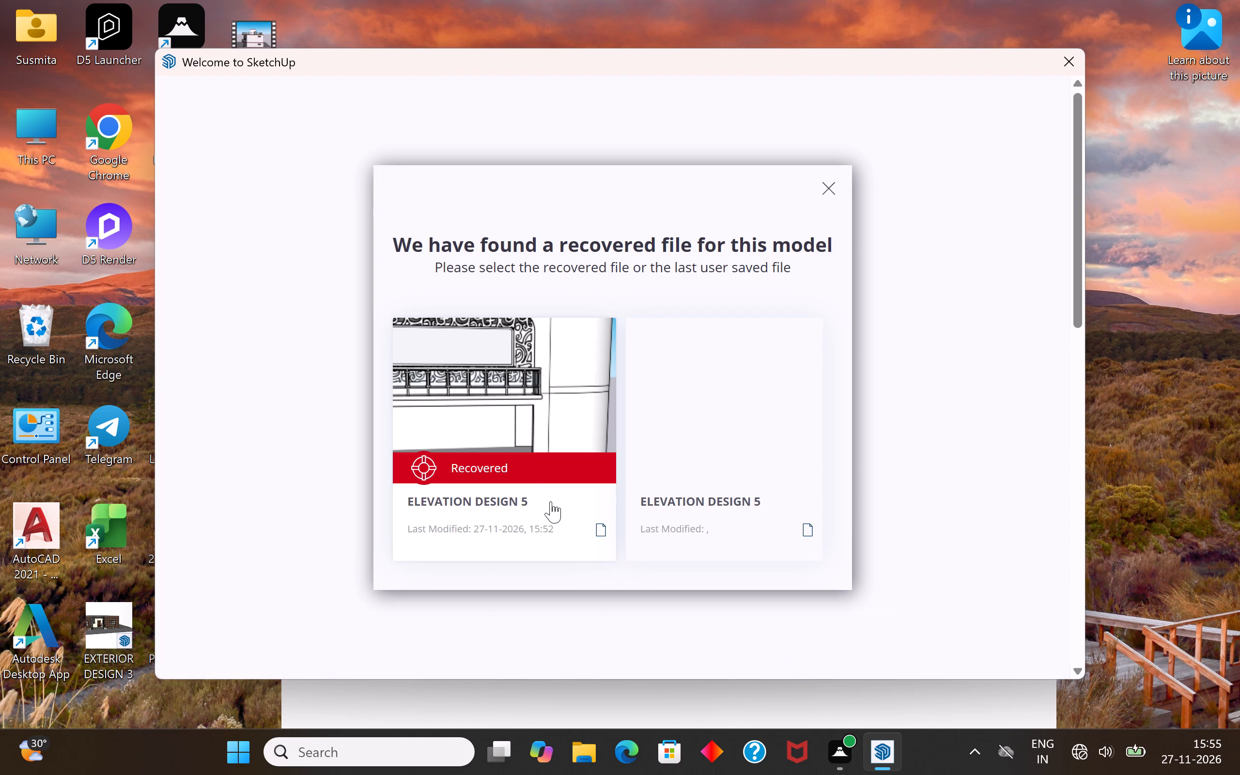
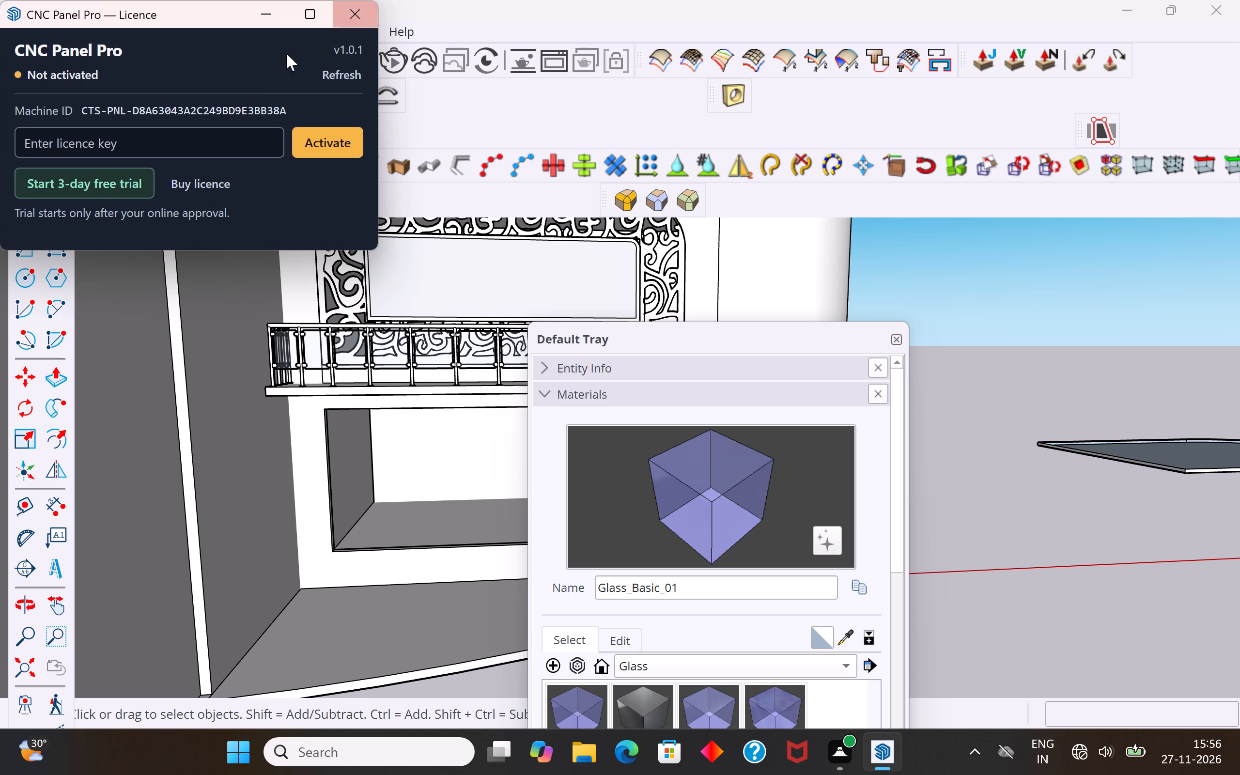
Dismiss the CNC Panel Pro licence window and close the Default Tray to clear the modelling area.
click(361, 16)
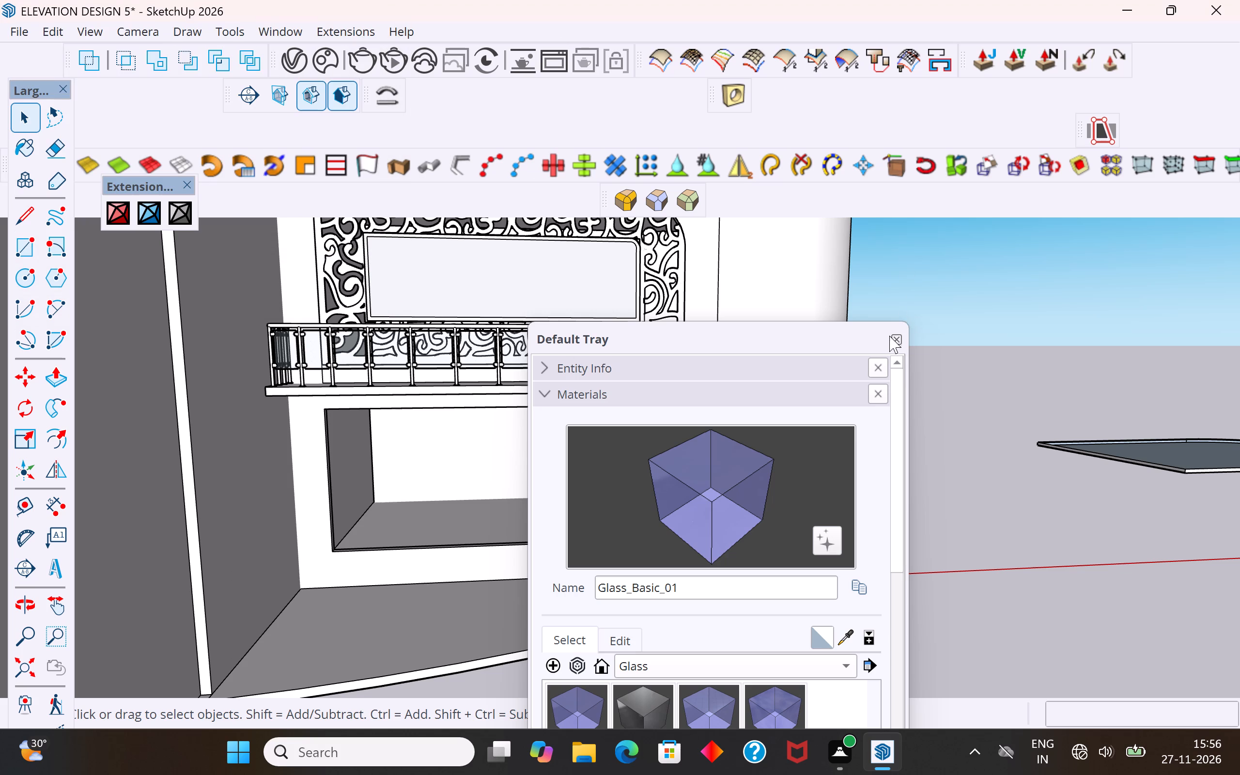
click(895, 339)
click(940, 280)
Examine the recovered model as a whole, including the front elevation and the separate parts beside the building.
scroll(705, 479, down, 9)
middle_drag(829, 509, 741, 432)
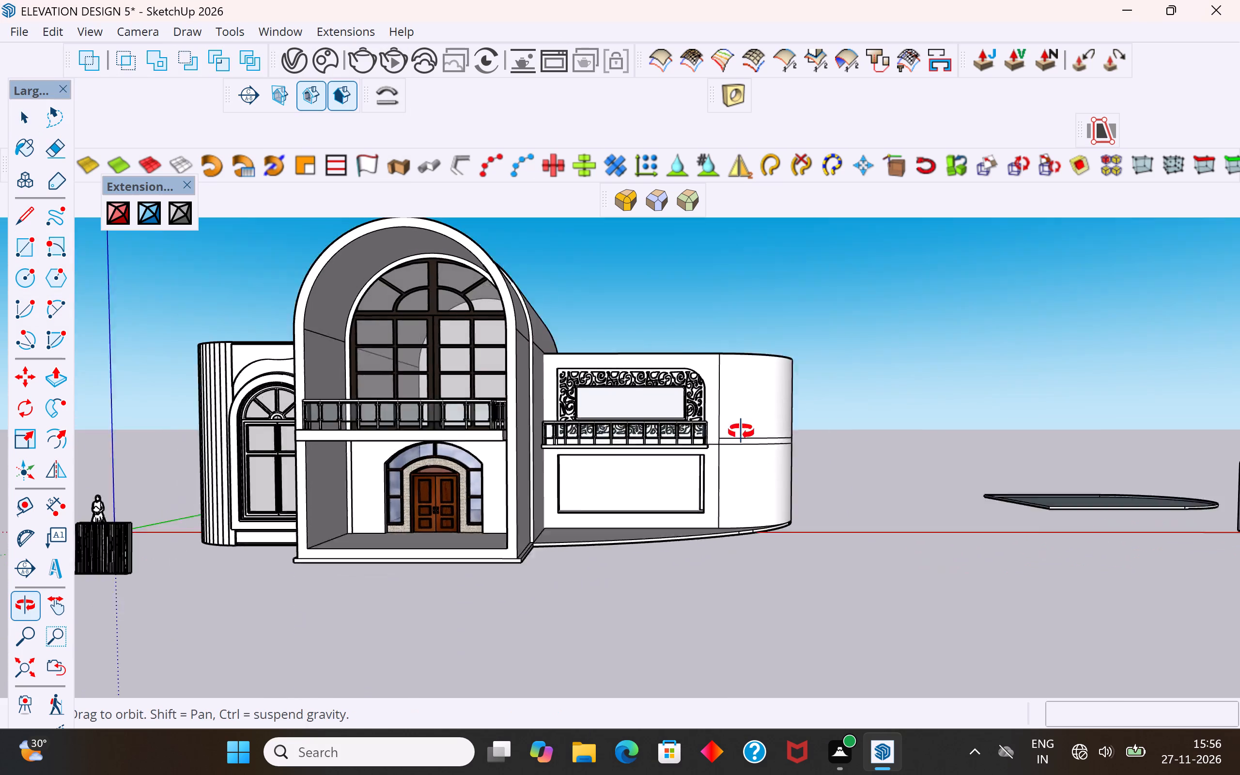
middle_drag(741, 432, 732, 418)
scroll(545, 471, down, 7)
middle_drag(548, 476, 711, 607)
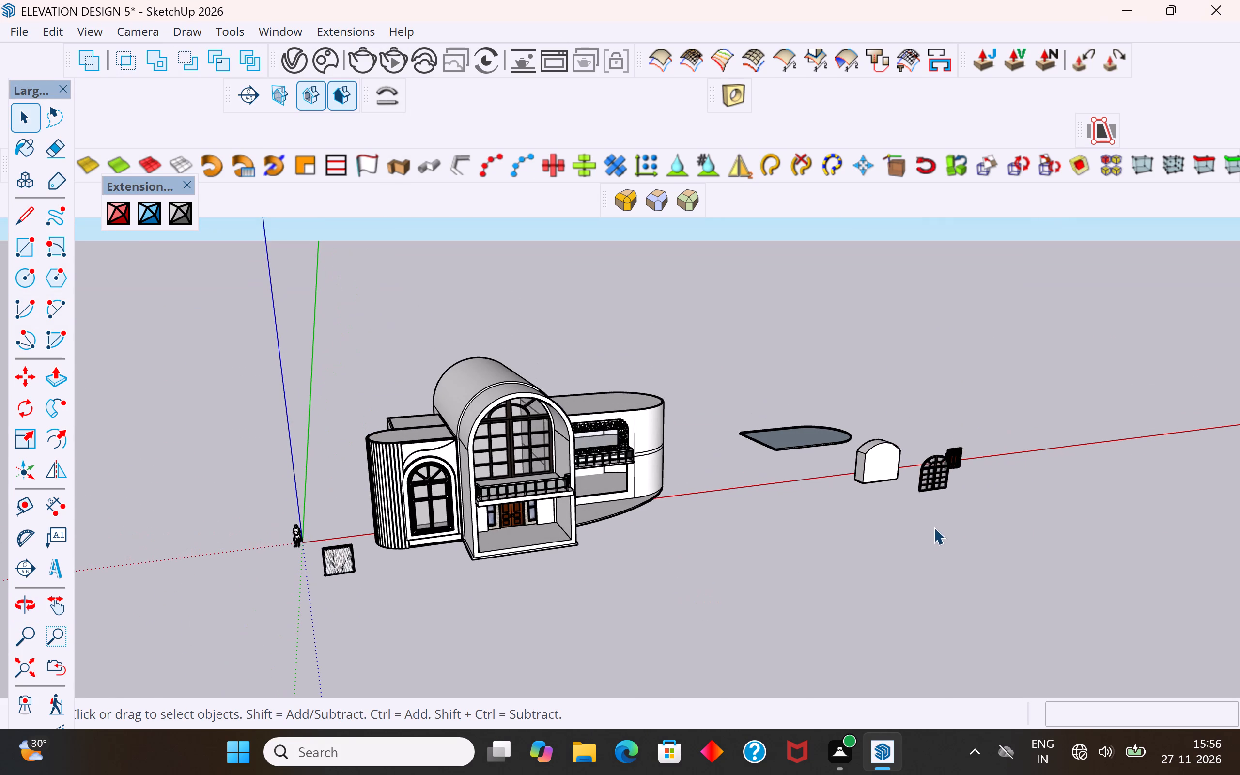
scroll(954, 499, up, 3)
scroll(995, 468, up, 5)
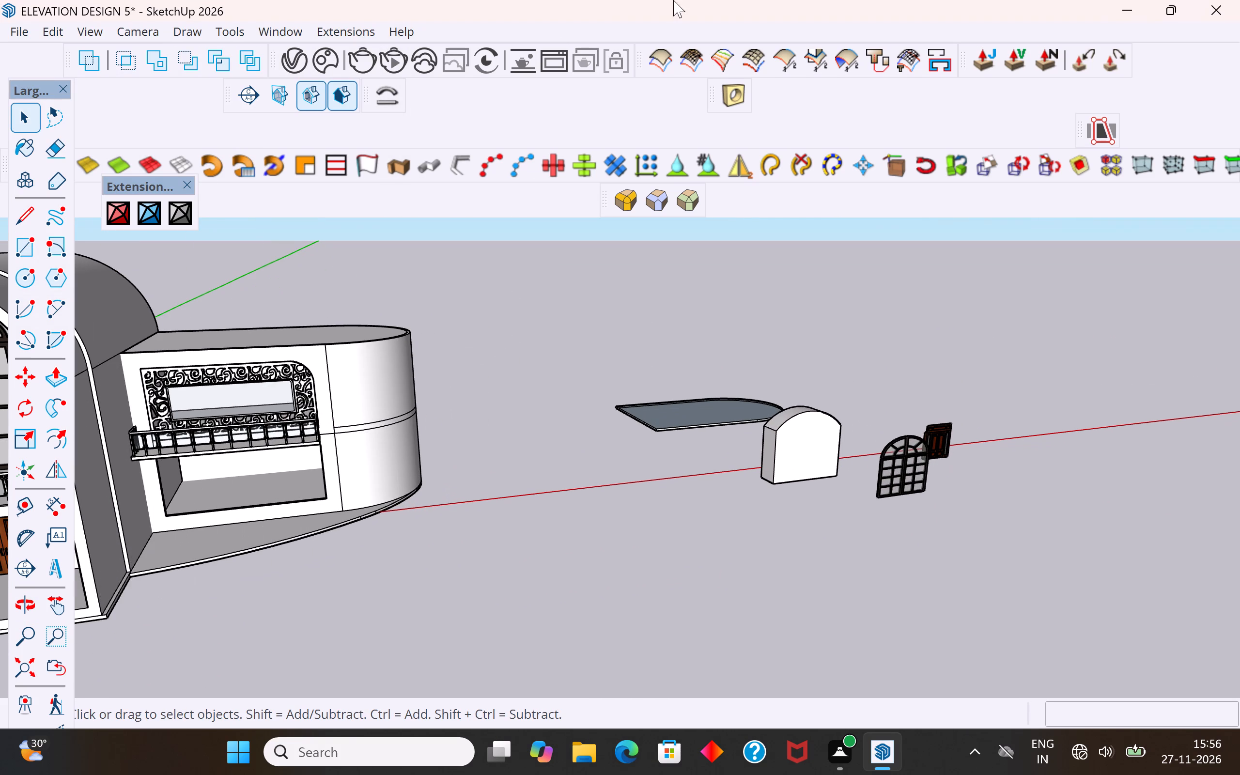
scroll(736, 628, down, 12)
middle_drag(999, 465, 664, 491)
scroll(637, 449, down, 13)
middle_drag(748, 571, 815, 528)
scroll(614, 470, up, 13)
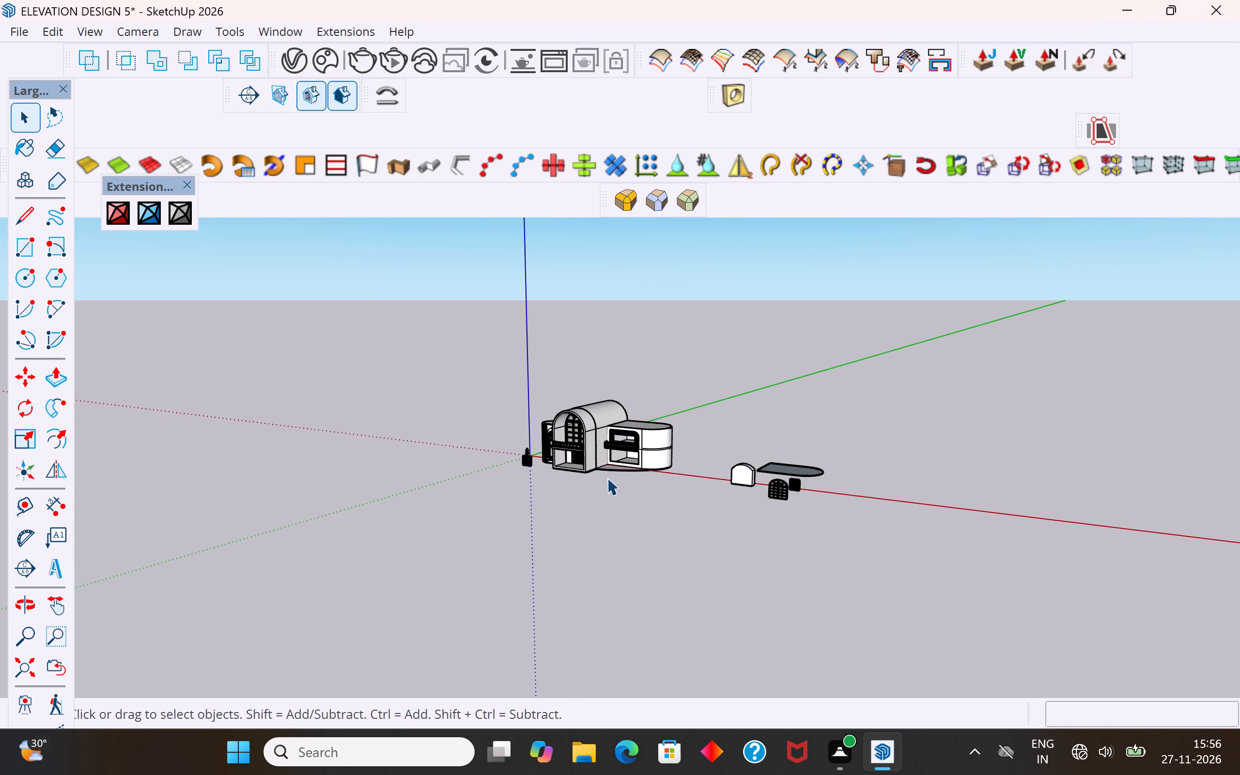
scroll(607, 478, up, 3)
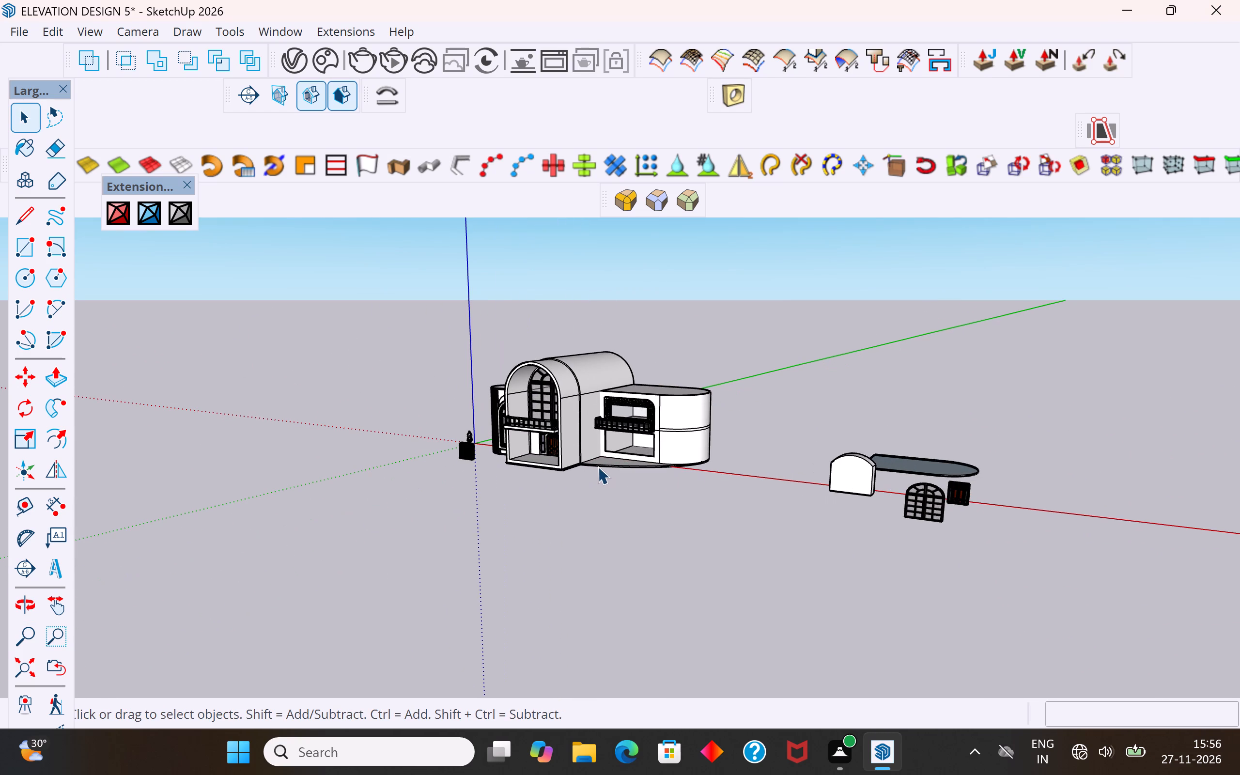
scroll(600, 465, up, 2)
middle_drag(603, 465, 763, 455)
scroll(477, 430, up, 2)
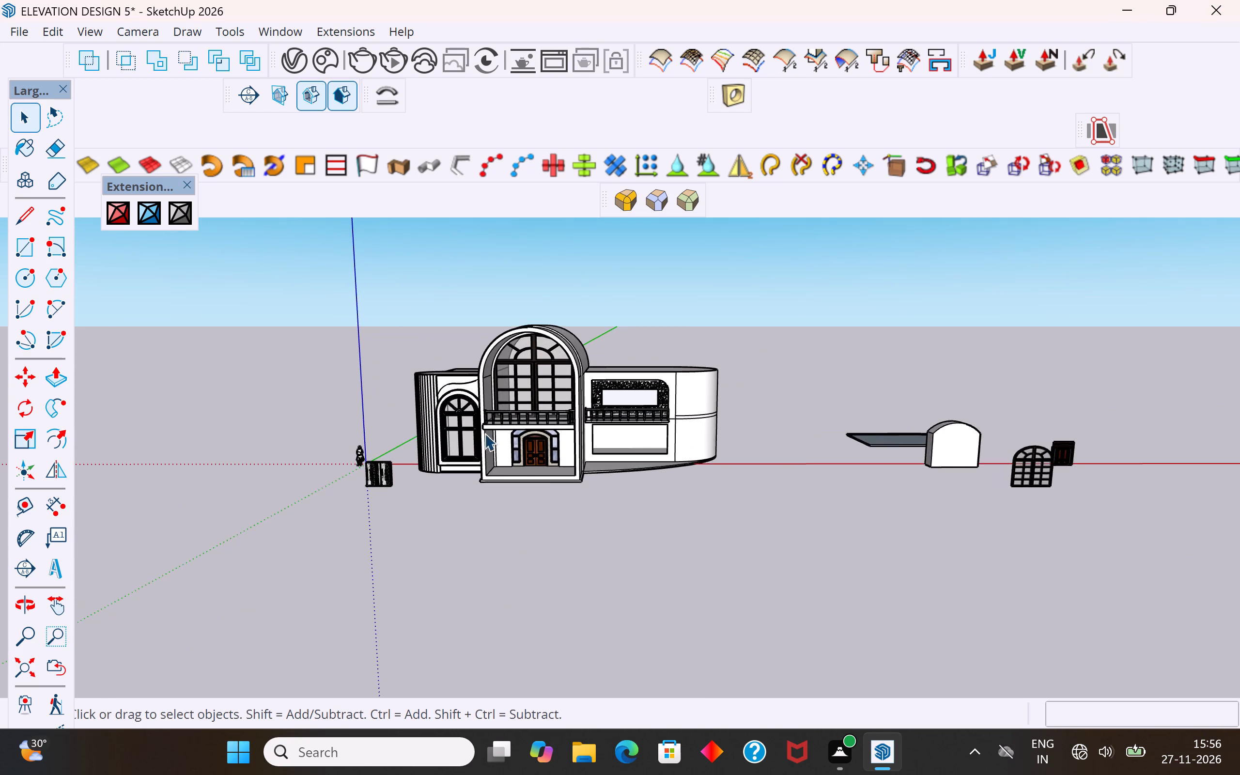
scroll(566, 495, up, 1)
middle_drag(568, 493, 586, 465)
scroll(499, 403, up, 4)
scroll(576, 257, up, 4)
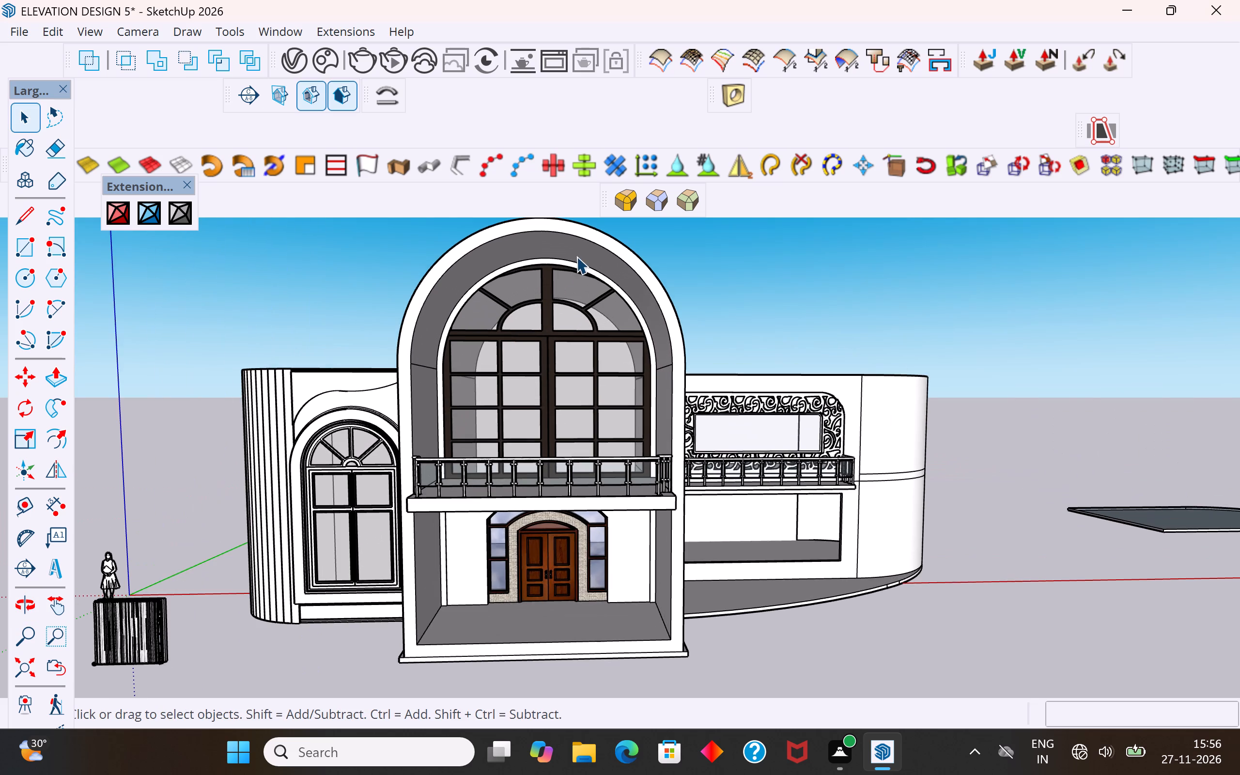
middle_drag(472, 477, 455, 457)
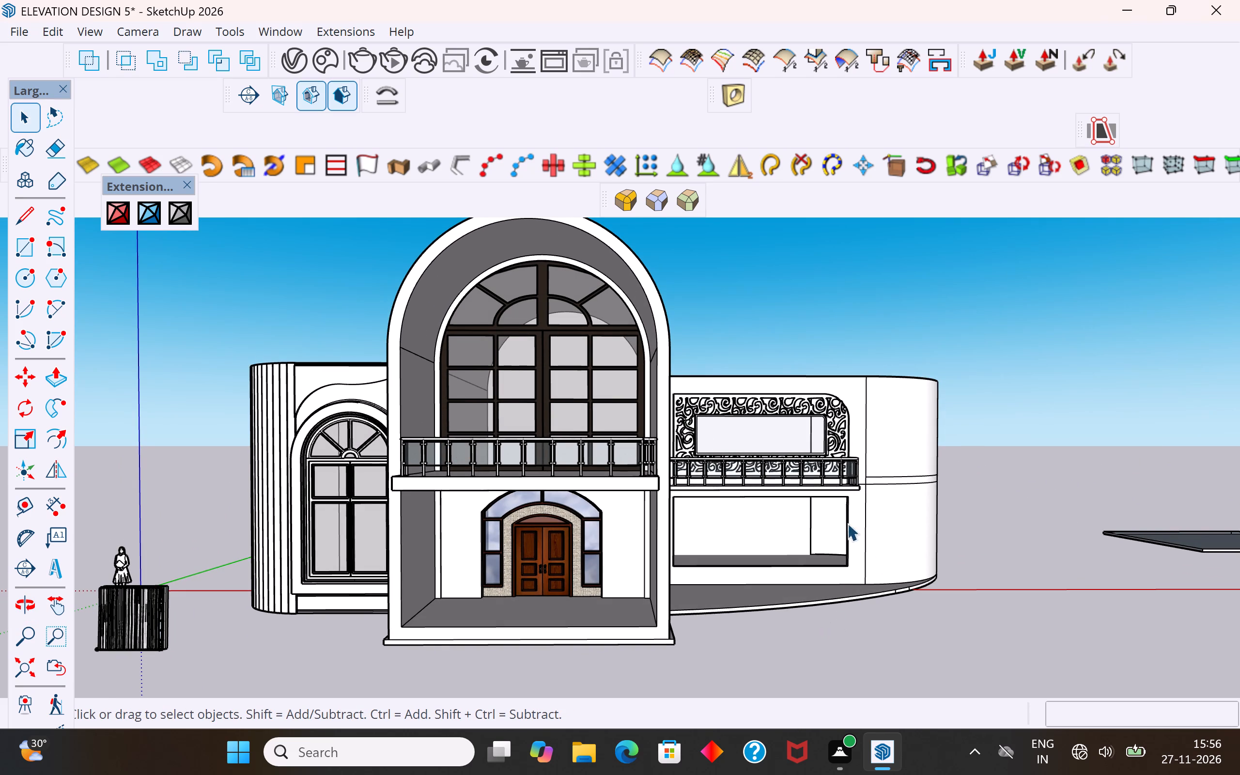
Inspect the curved side wing around the scroll-pattern panel, its balcony and the rectangular opening beneath it.
scroll(846, 566, up, 3)
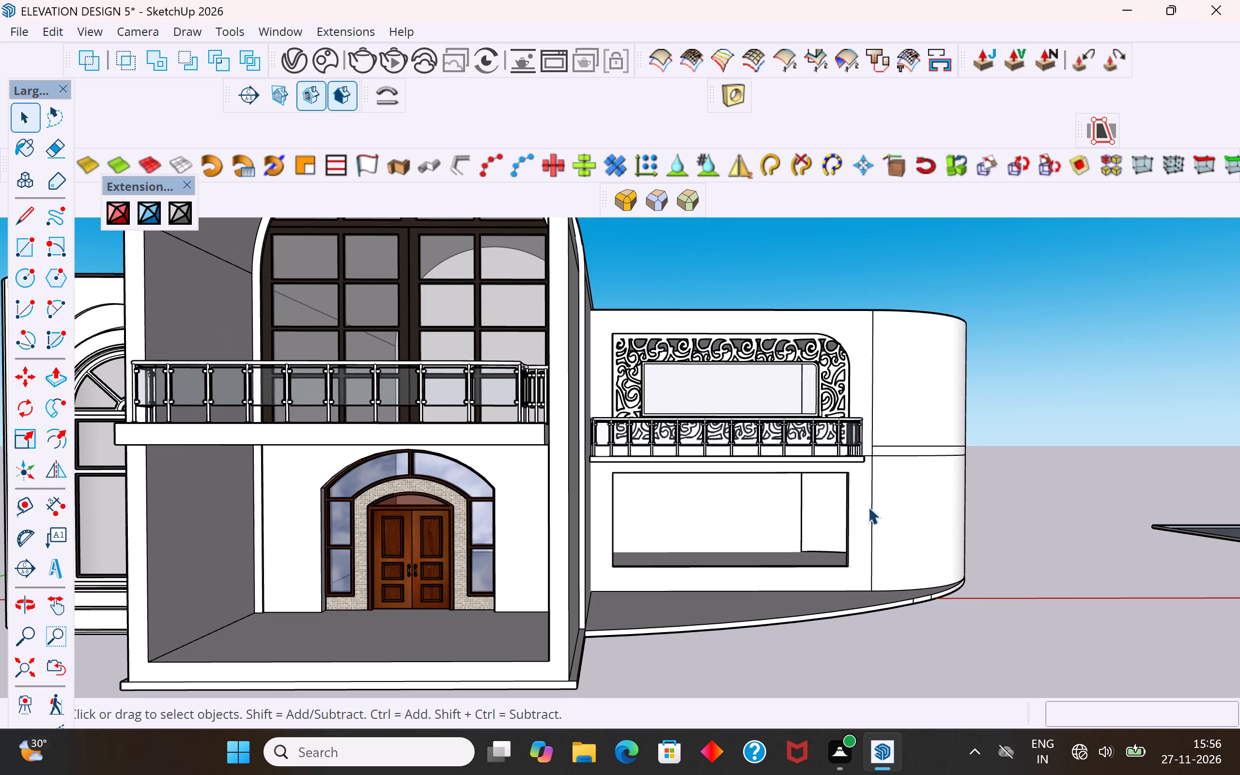
scroll(945, 512, down, 2)
scroll(878, 534, down, 4)
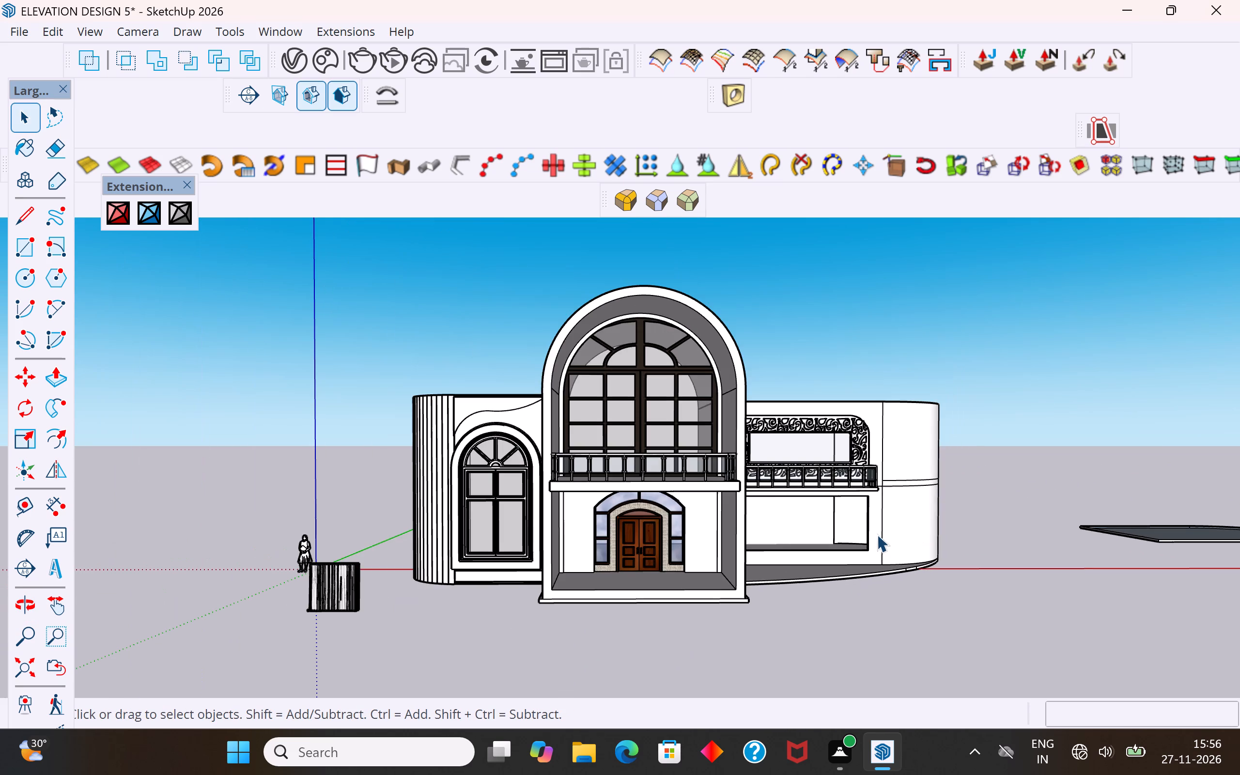
scroll(877, 534, up, 3)
middle_drag(878, 534, 777, 553)
middle_drag(780, 548, 807, 530)
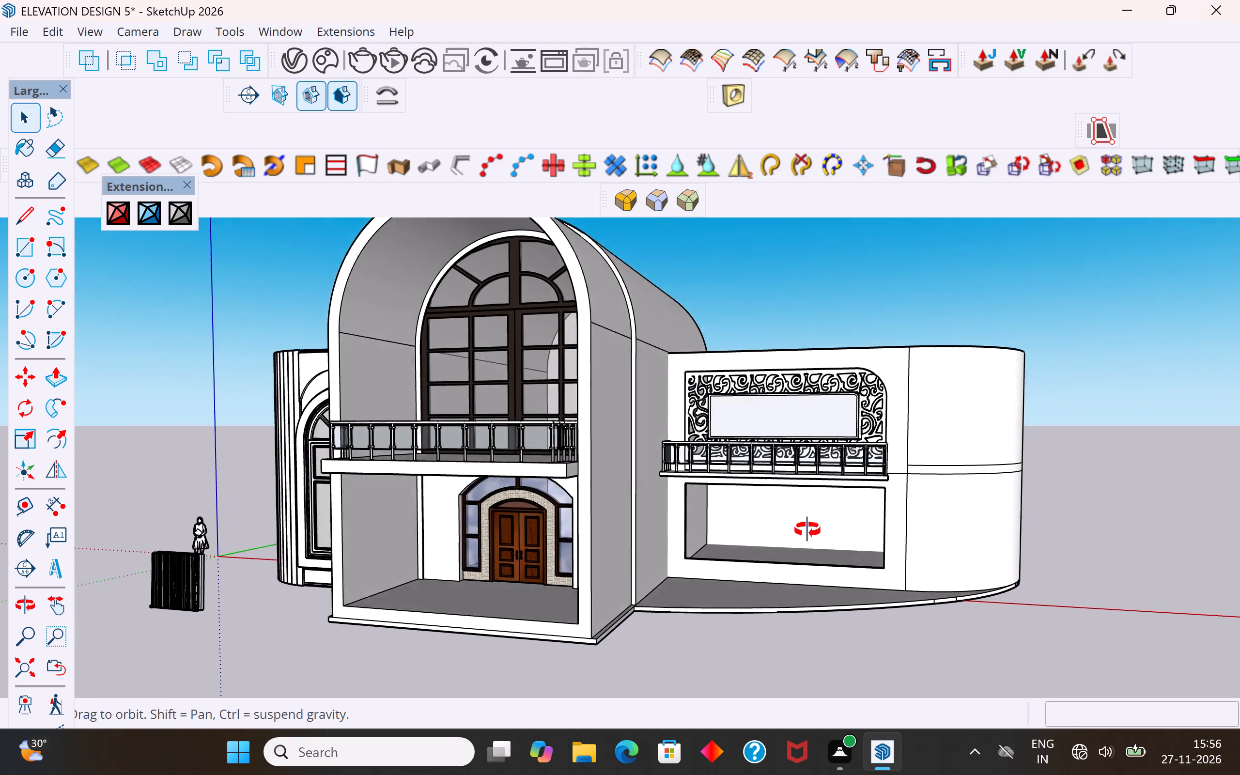
middle_drag(807, 530, 1004, 552)
scroll(1027, 506, up, 4)
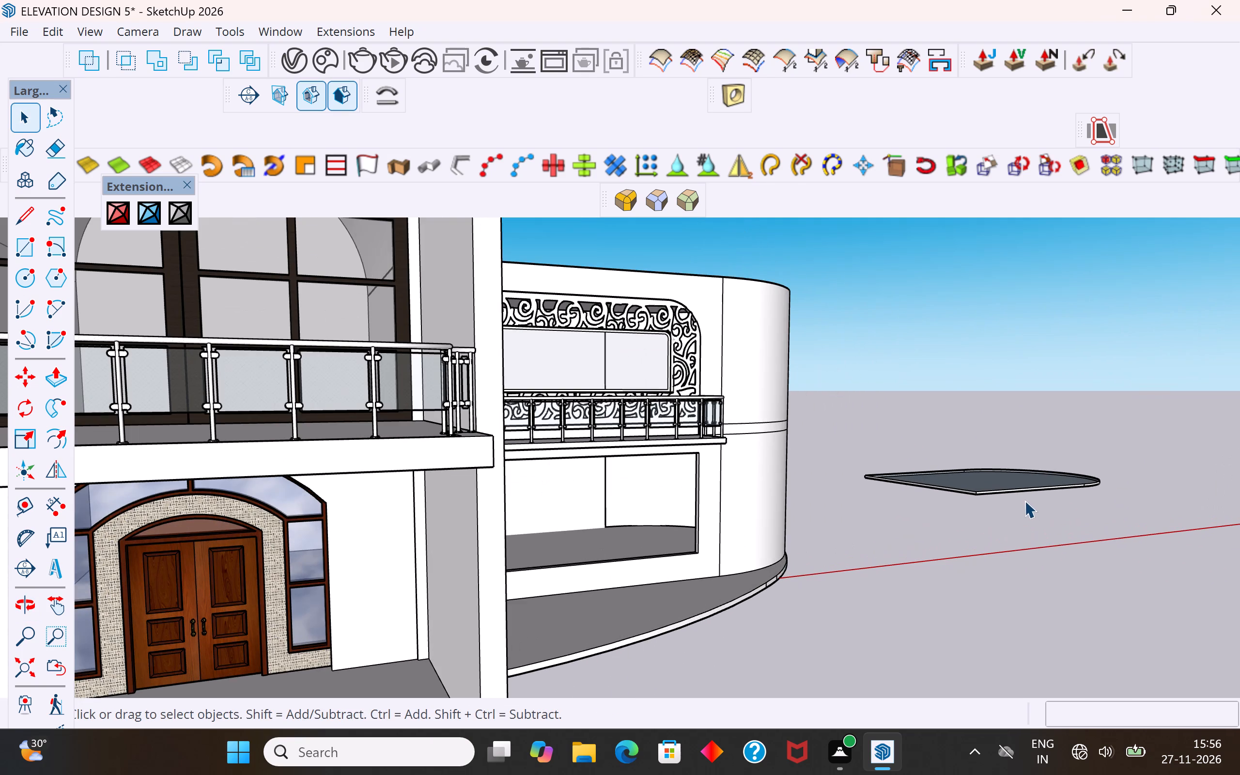
scroll(964, 550, down, 4)
middle_drag(988, 555, 817, 555)
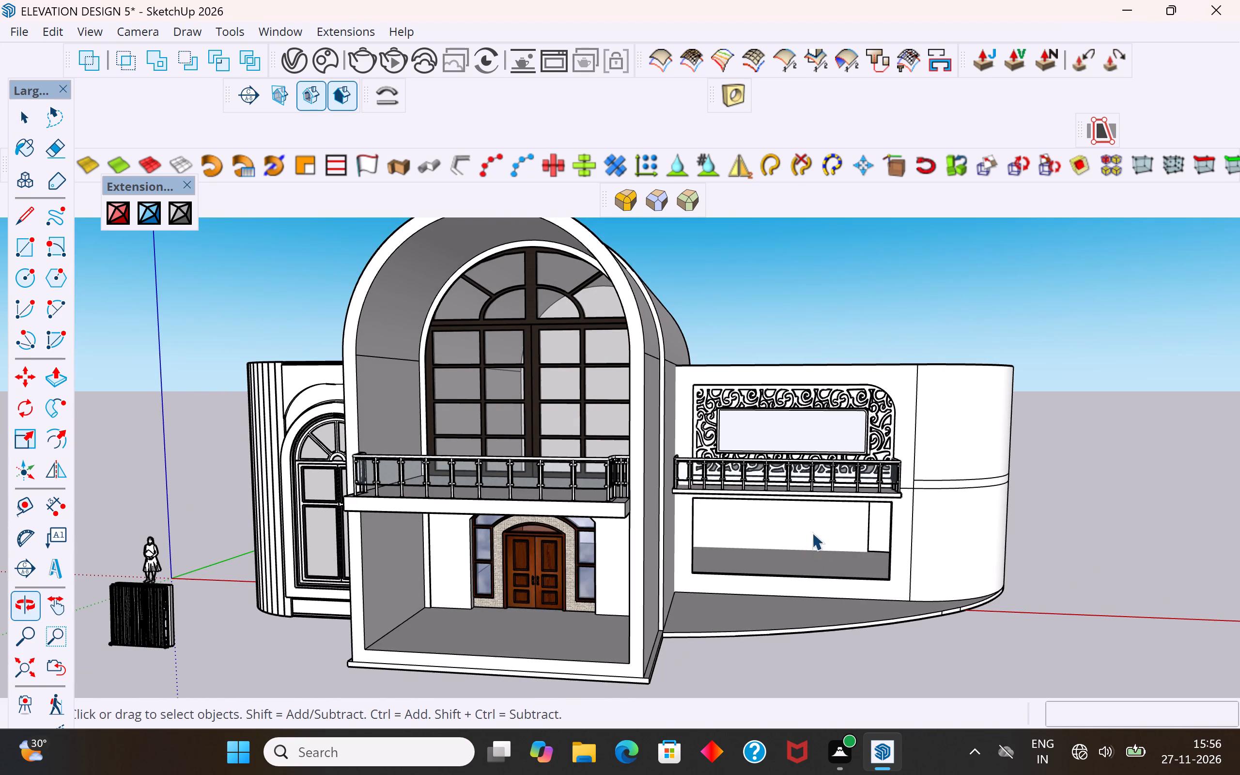
scroll(812, 532, up, 1)
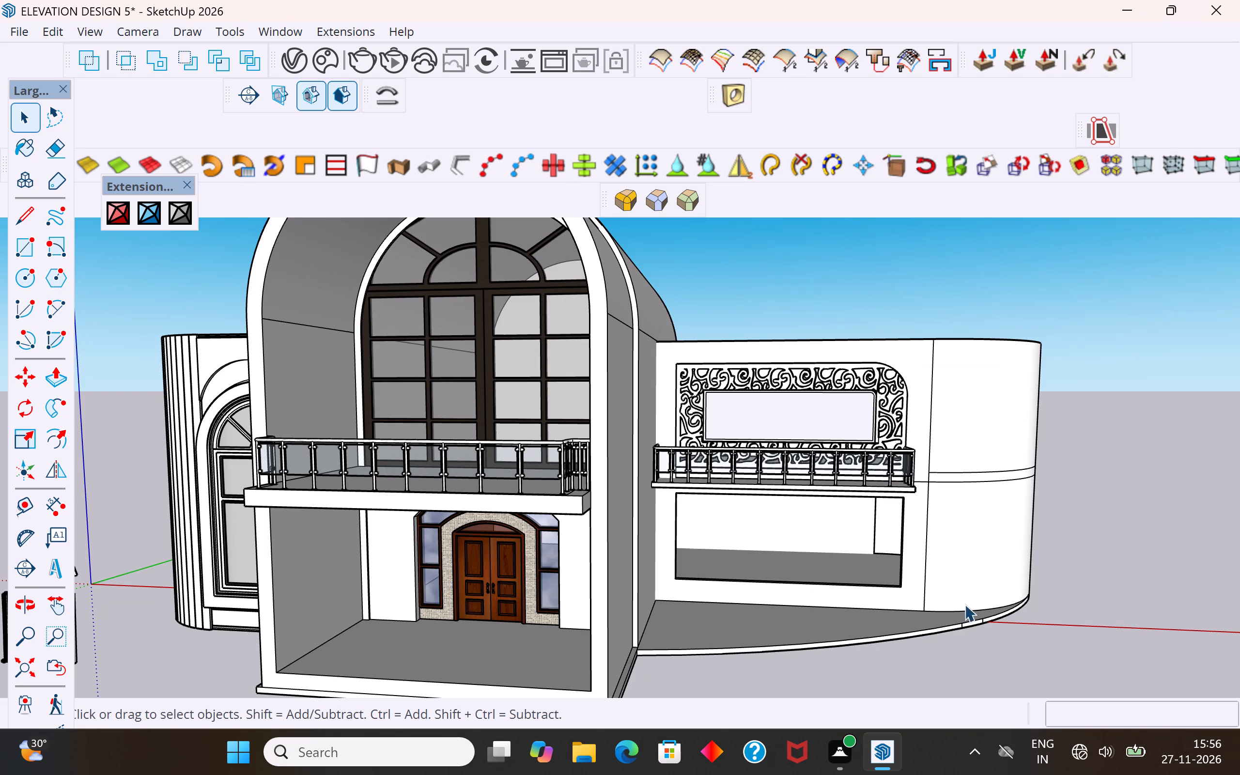
middle_drag(964, 593, 742, 557)
scroll(837, 354, down, 10)
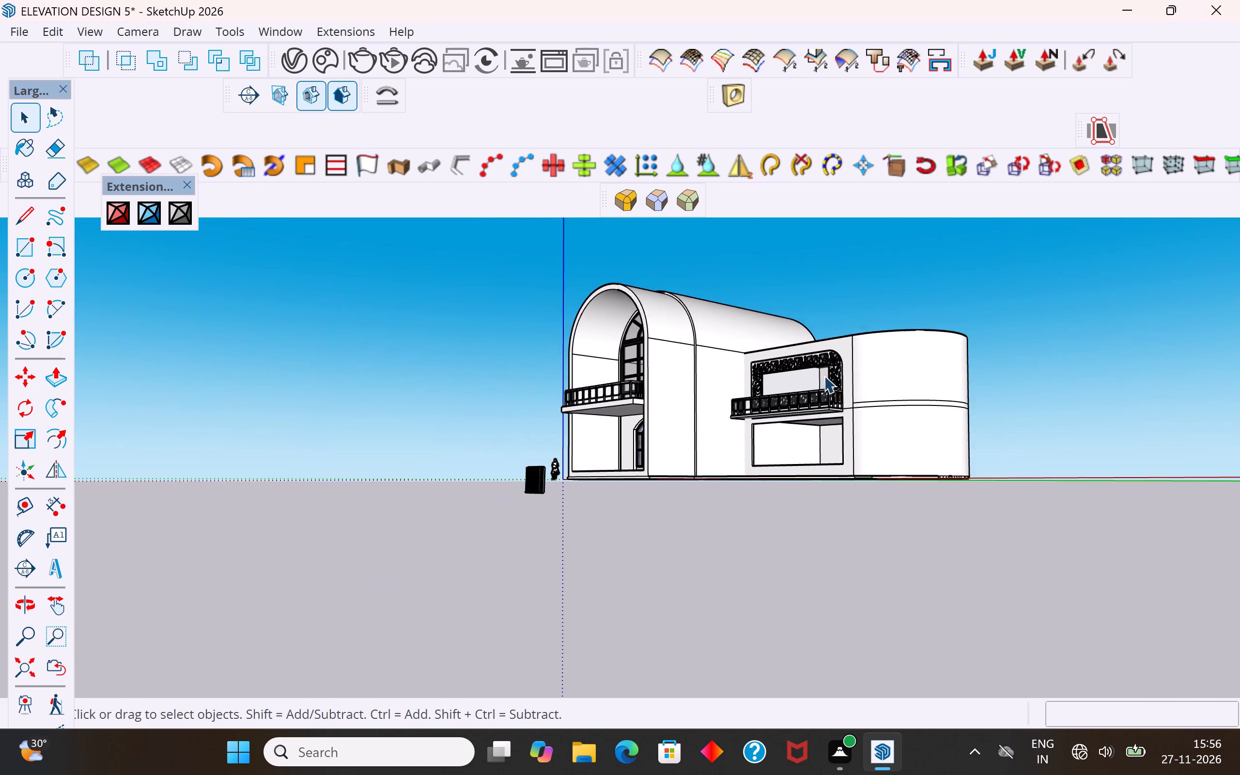
middle_drag(854, 484, 887, 529)
scroll(859, 470, up, 8)
middle_drag(863, 467, 924, 464)
scroll(789, 417, up, 4)
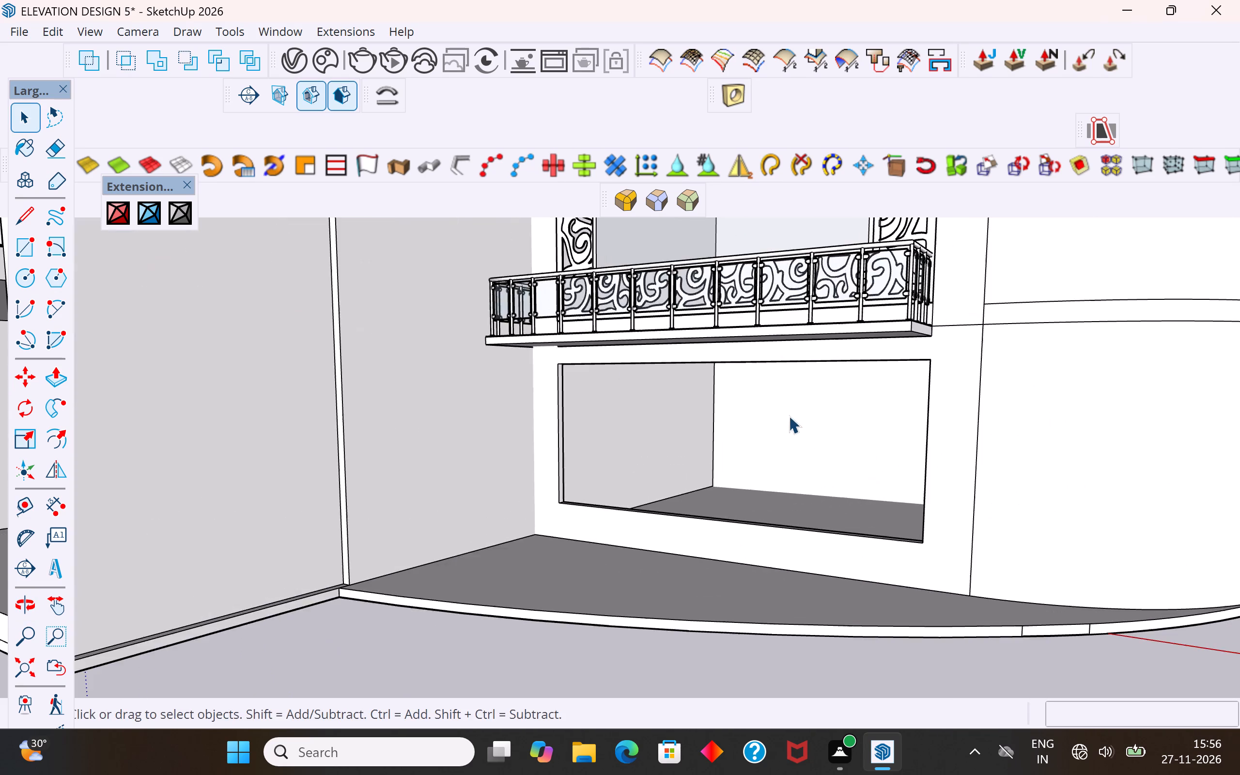
middle_drag(844, 421, 906, 426)
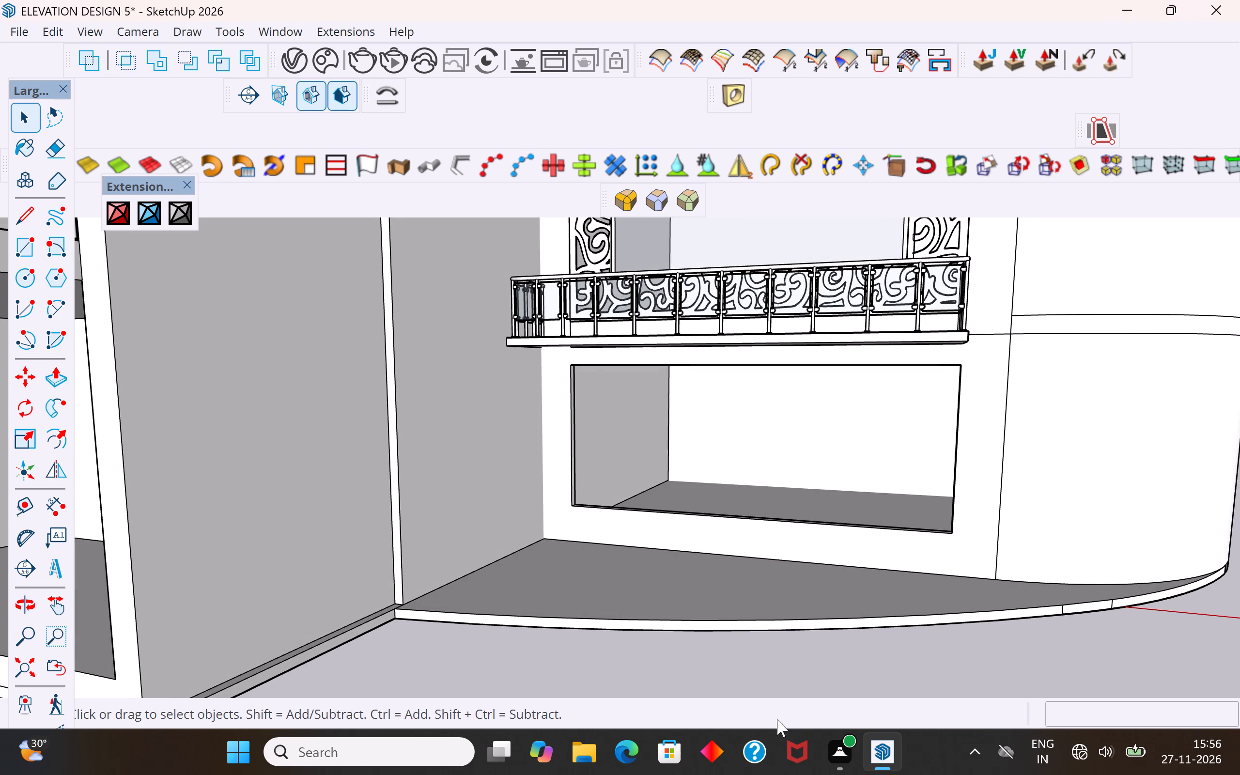
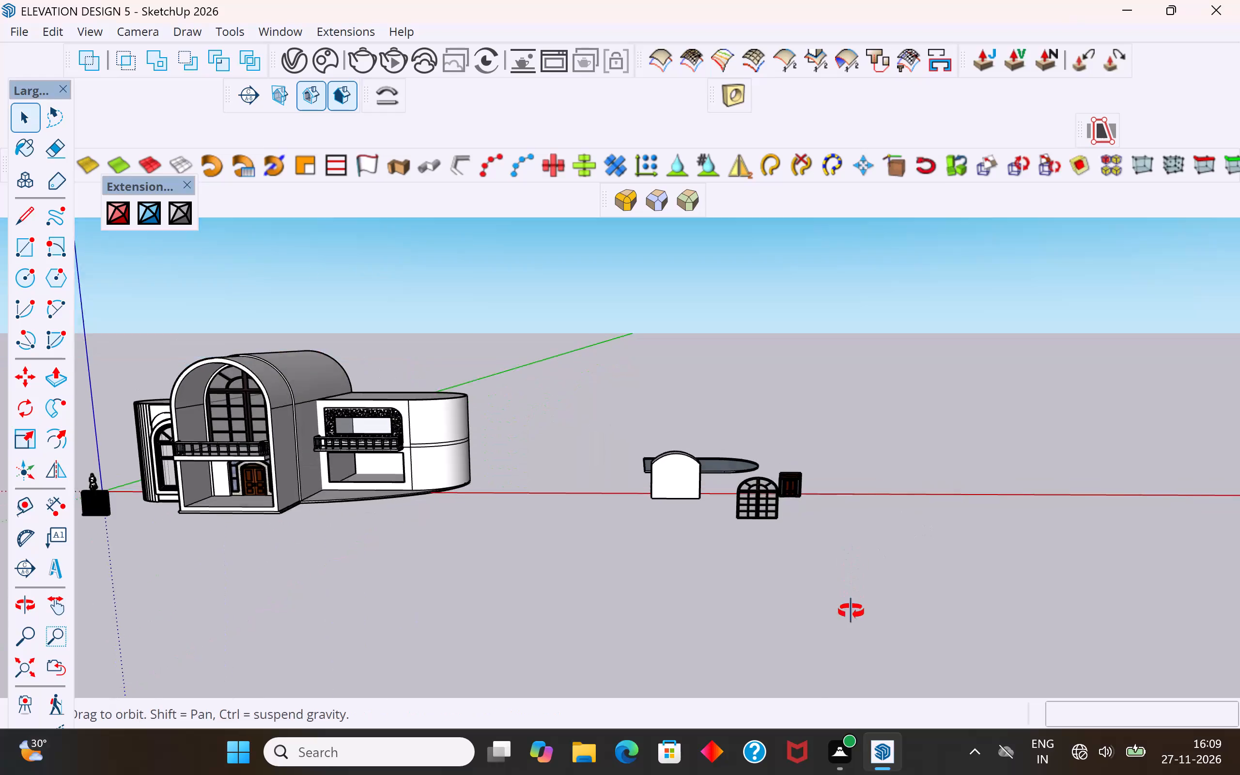
Import the drawing cnc-jali (1).dxf from the Downloads folder into the model.
scroll(157, 484, up, 5)
middle_drag(614, 497, 608, 567)
click(54, 32)
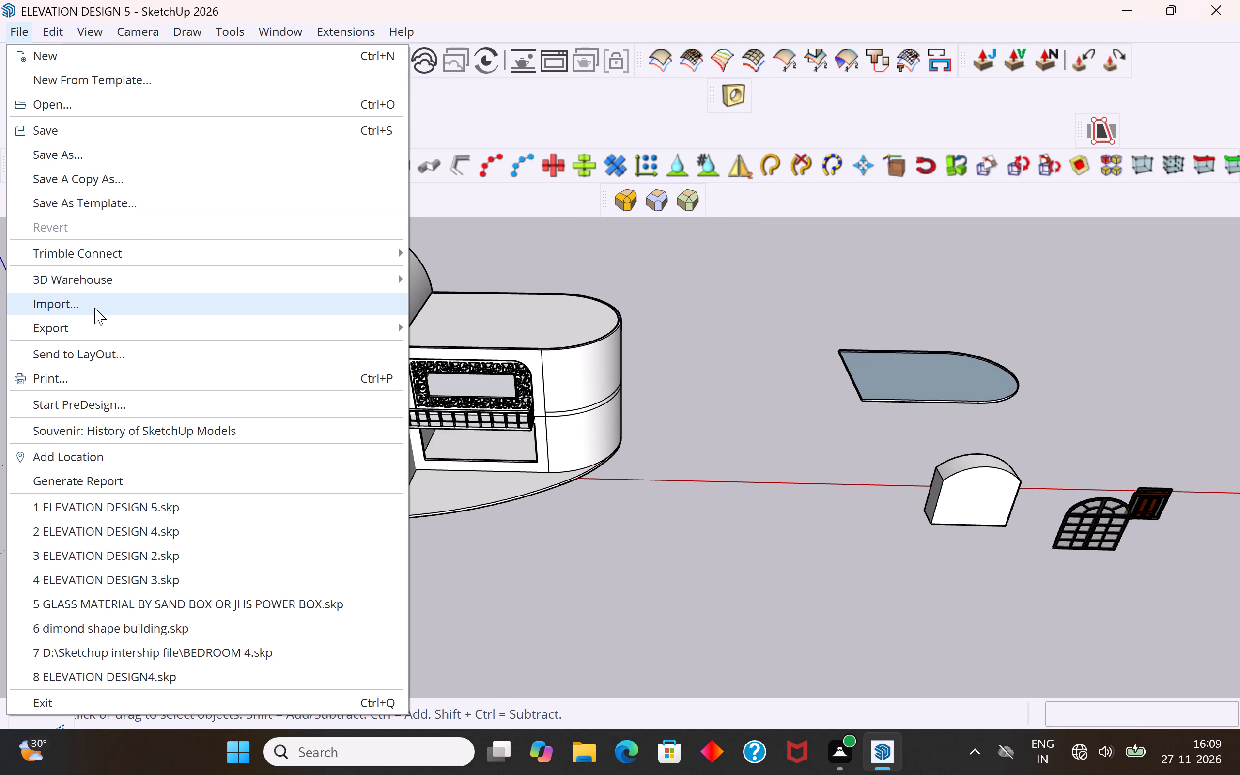
click(279, 314)
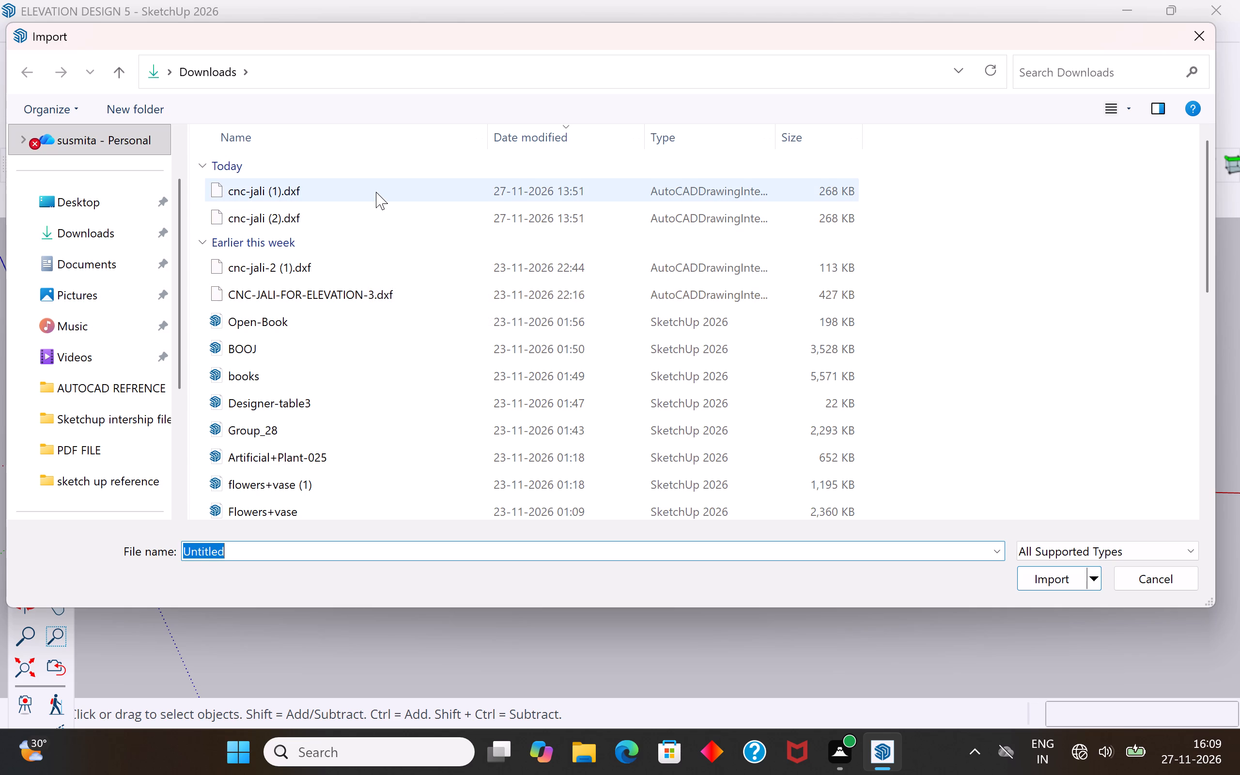
click(376, 192)
click(1051, 576)
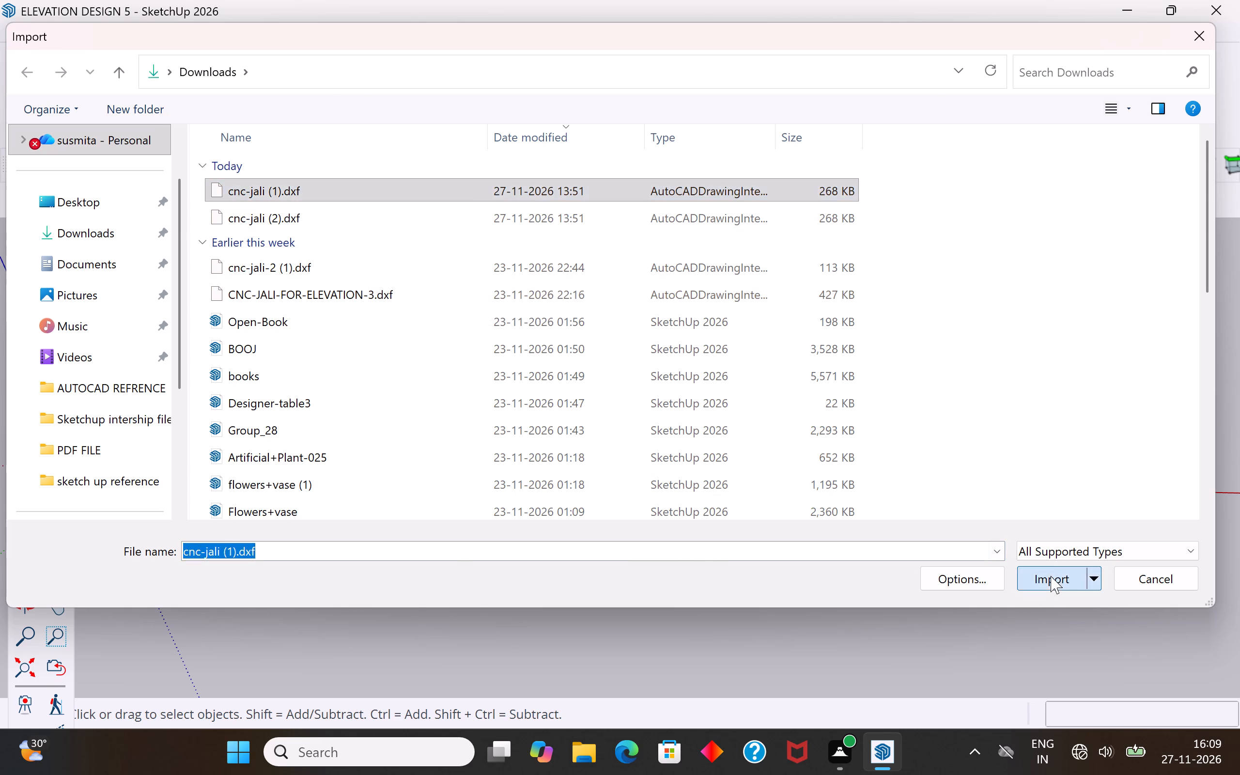
click(724, 501)
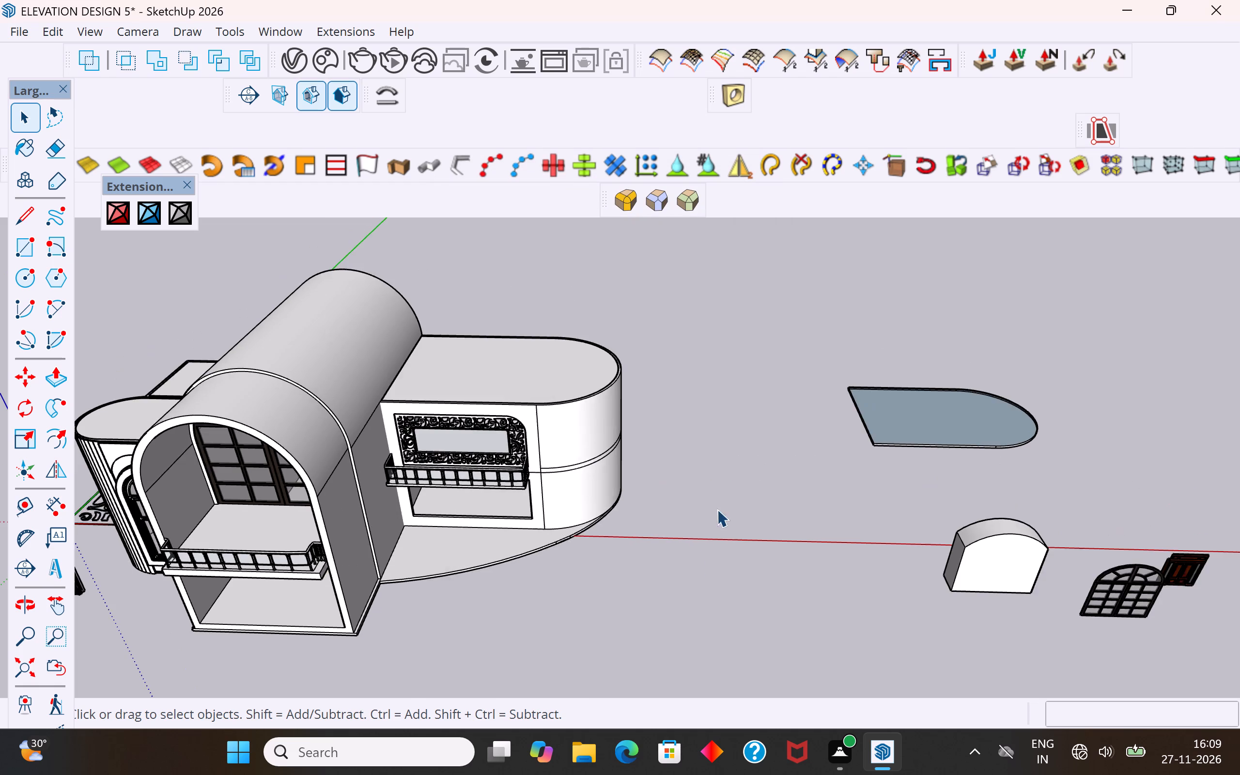
Move the imported scroll-pattern jali panel about 257' away from the building onto open ground, and deselect it.
scroll(672, 553, down, 10)
scroll(672, 553, up, 1)
scroll(672, 553, down, 9)
middle_drag(676, 571, 699, 660)
scroll(739, 621, up, 5)
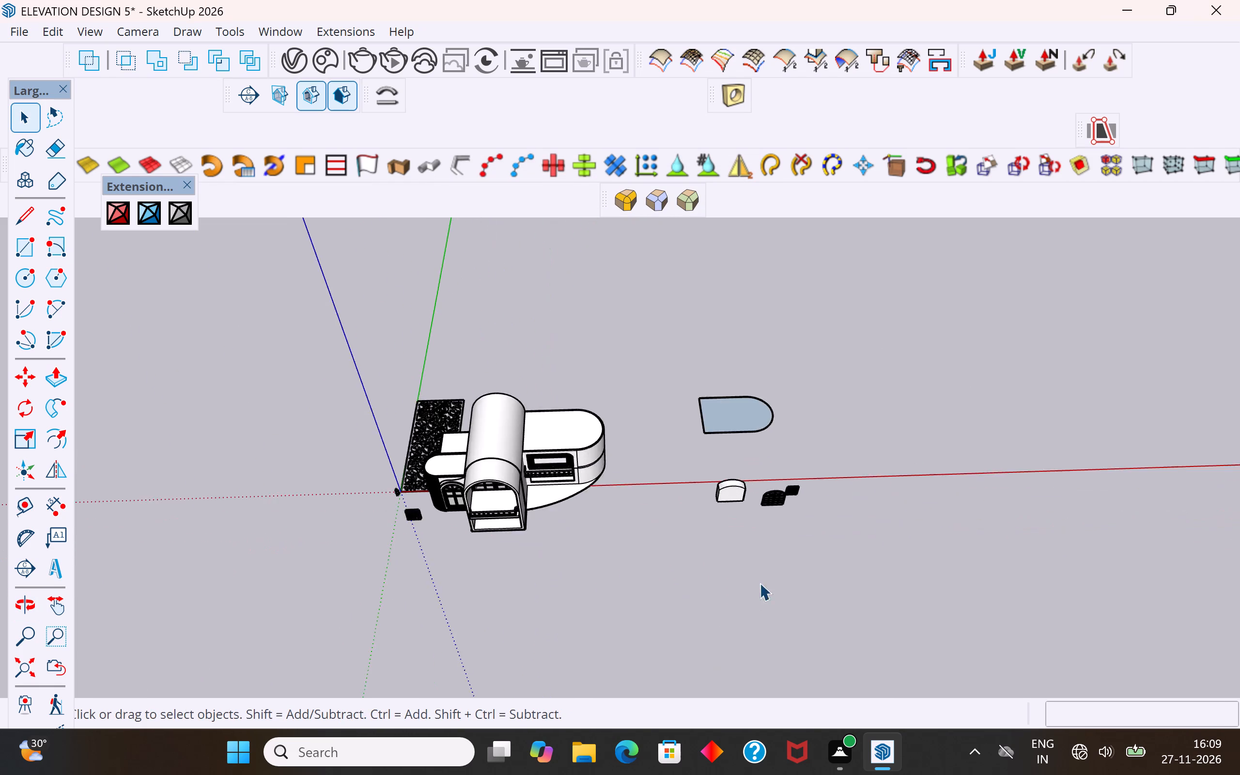
scroll(759, 583, up, 7)
scroll(797, 459, up, 14)
middle_drag(915, 462, 681, 519)
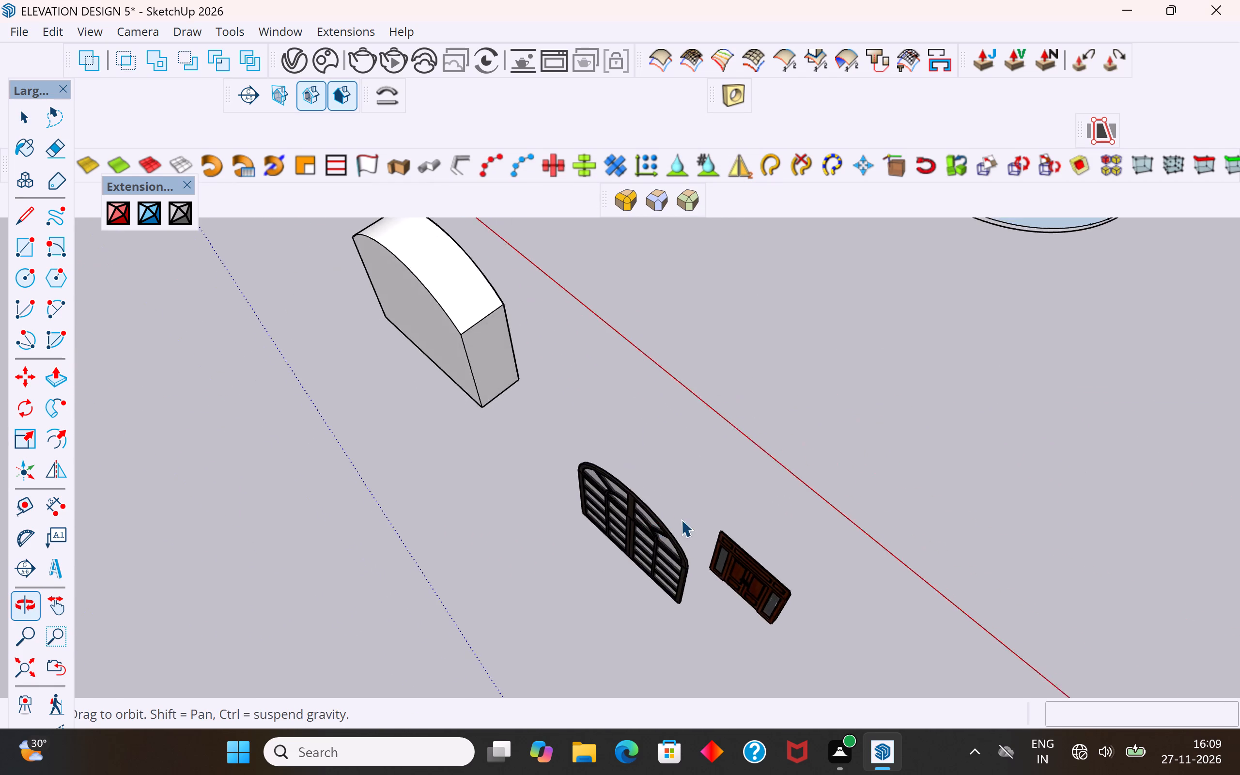
middle_drag(681, 519, 663, 525)
scroll(926, 484, down, 18)
scroll(927, 482, up, 1)
scroll(927, 482, down, 2)
middle_drag(750, 490, 1073, 484)
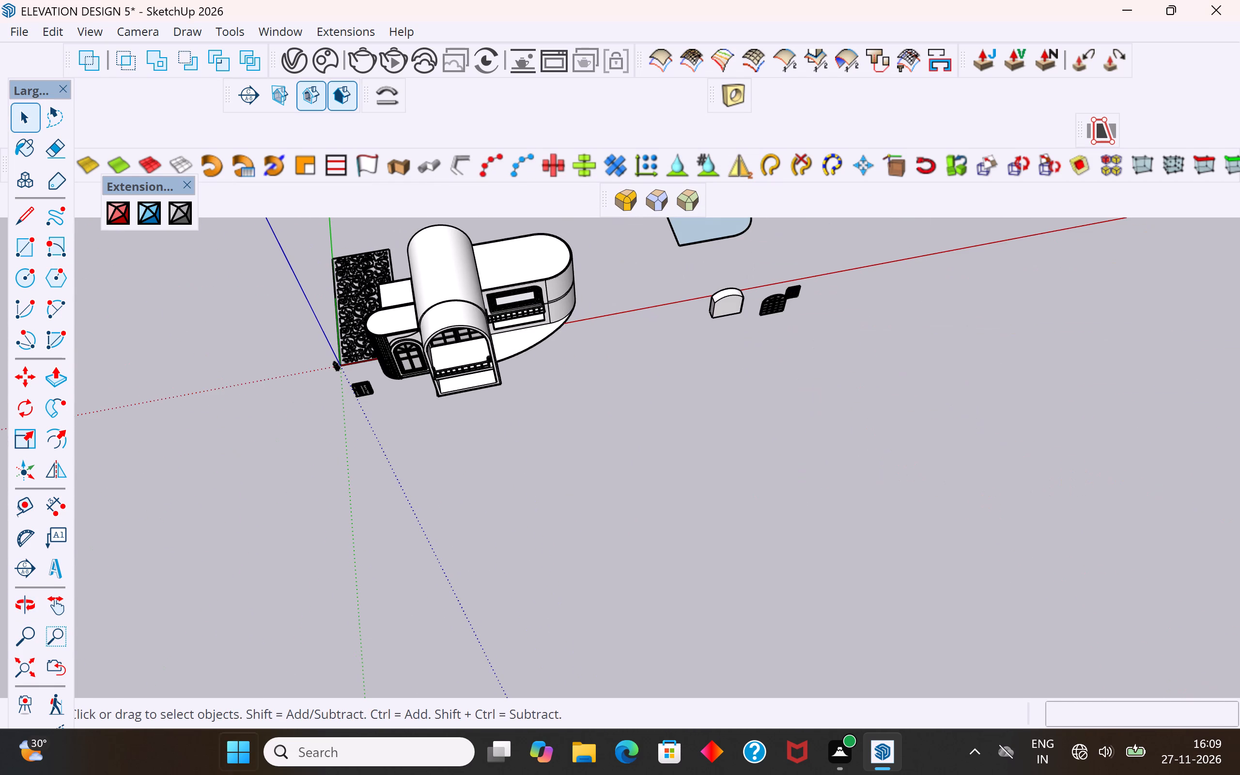
scroll(447, 508, up, 6)
scroll(375, 458, down, 13)
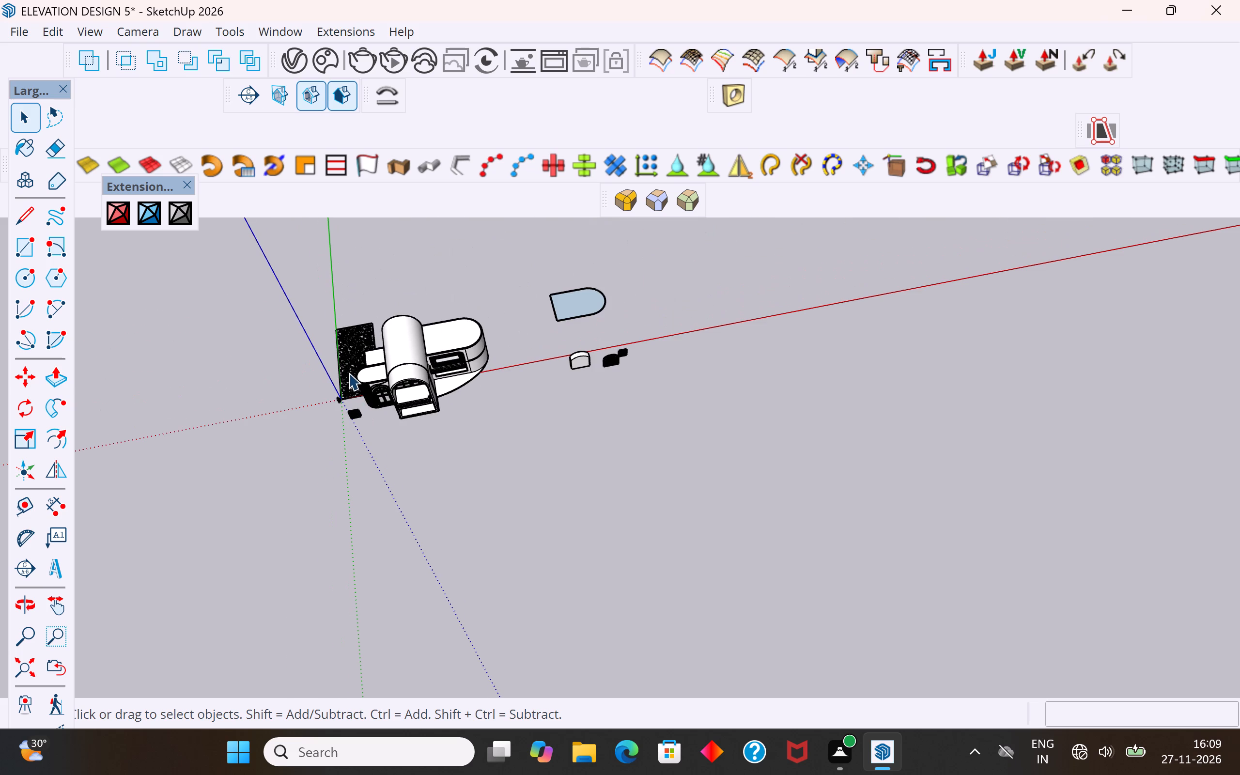
click(341, 357)
key(m)
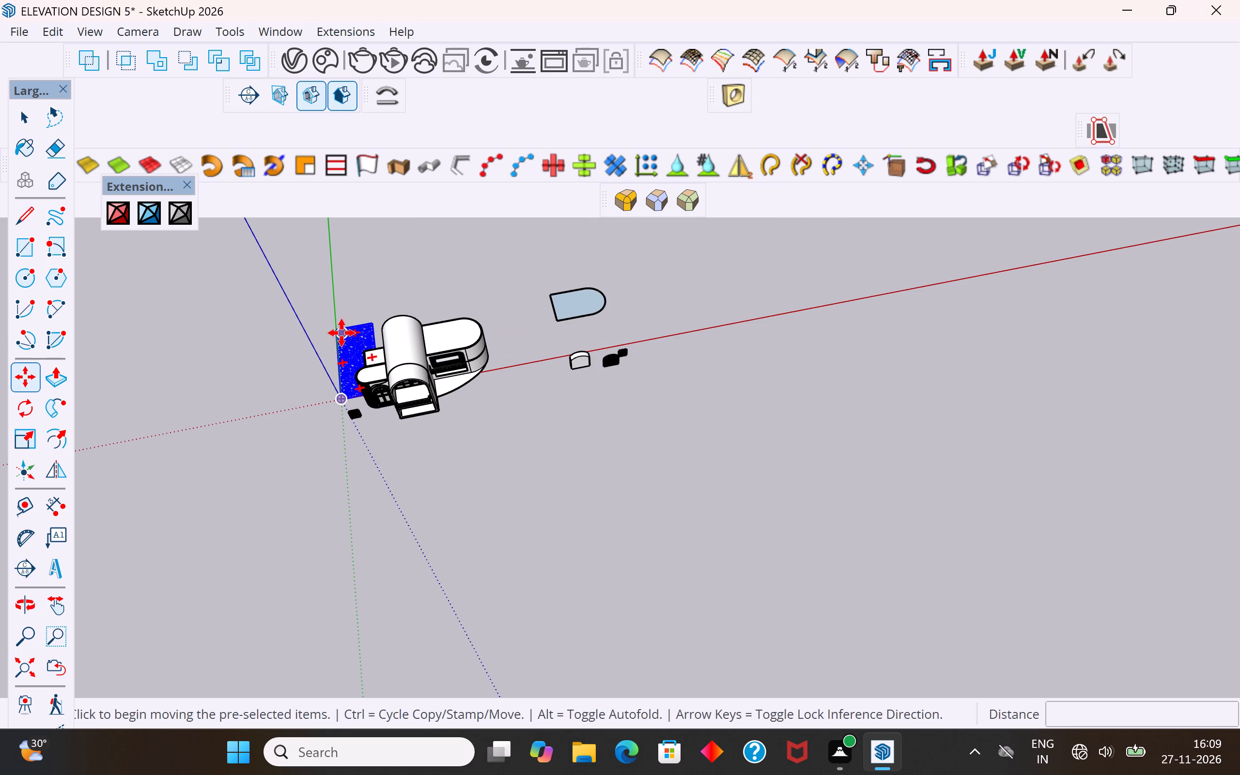
click(341, 328)
click(716, 427)
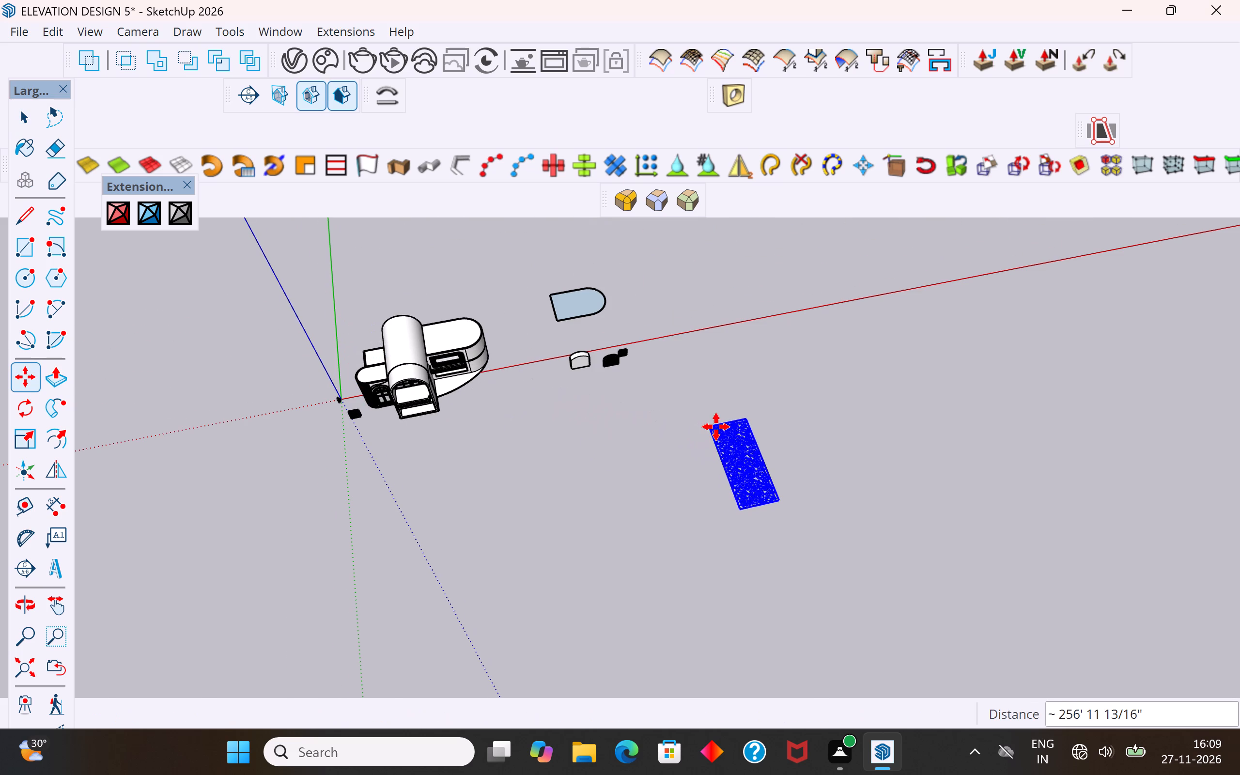
click(38, 122)
click(188, 355)
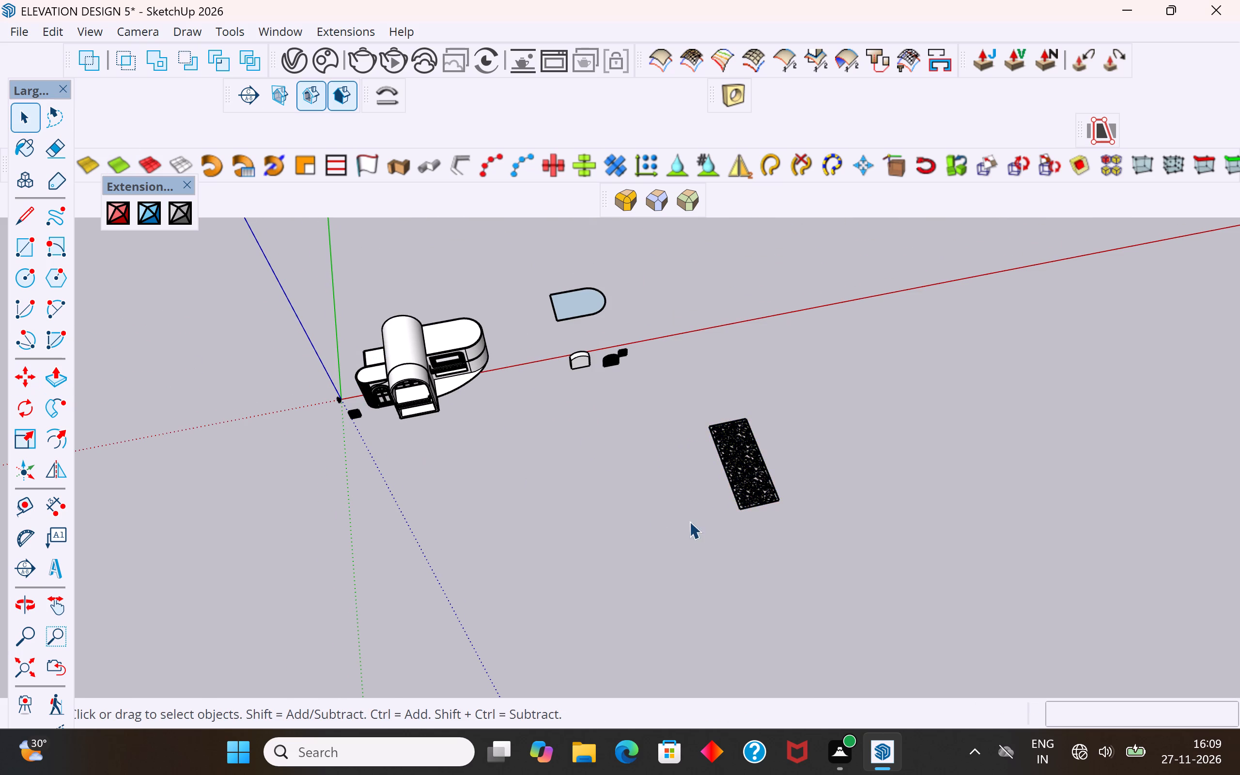
Explode the imported scroll-pattern jali component into loose geometry.
scroll(624, 535, down, 6)
middle_drag(765, 563, 789, 563)
scroll(788, 555, down, 1)
scroll(770, 509, up, 15)
middle_drag(786, 505, 774, 579)
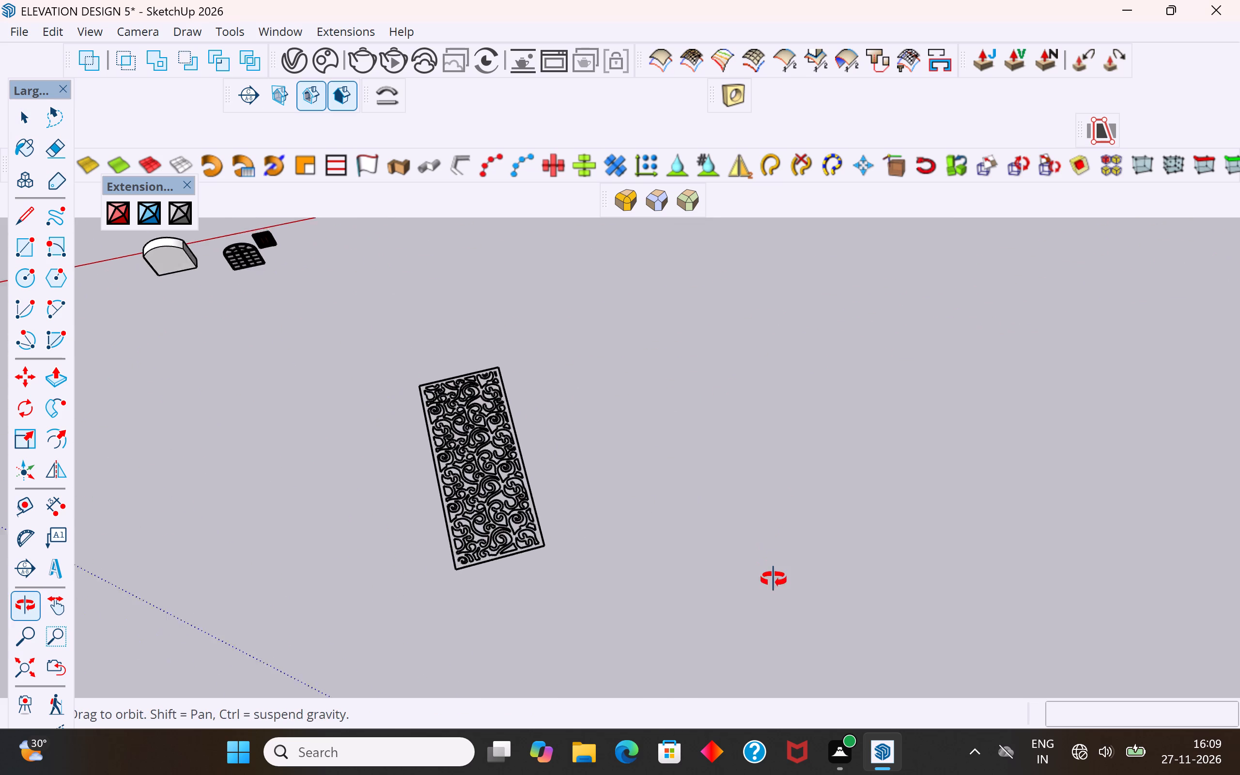
middle_drag(774, 579, 774, 580)
scroll(539, 565, up, 5)
click(530, 552)
scroll(544, 564, up, 3)
middle_drag(800, 599, 717, 634)
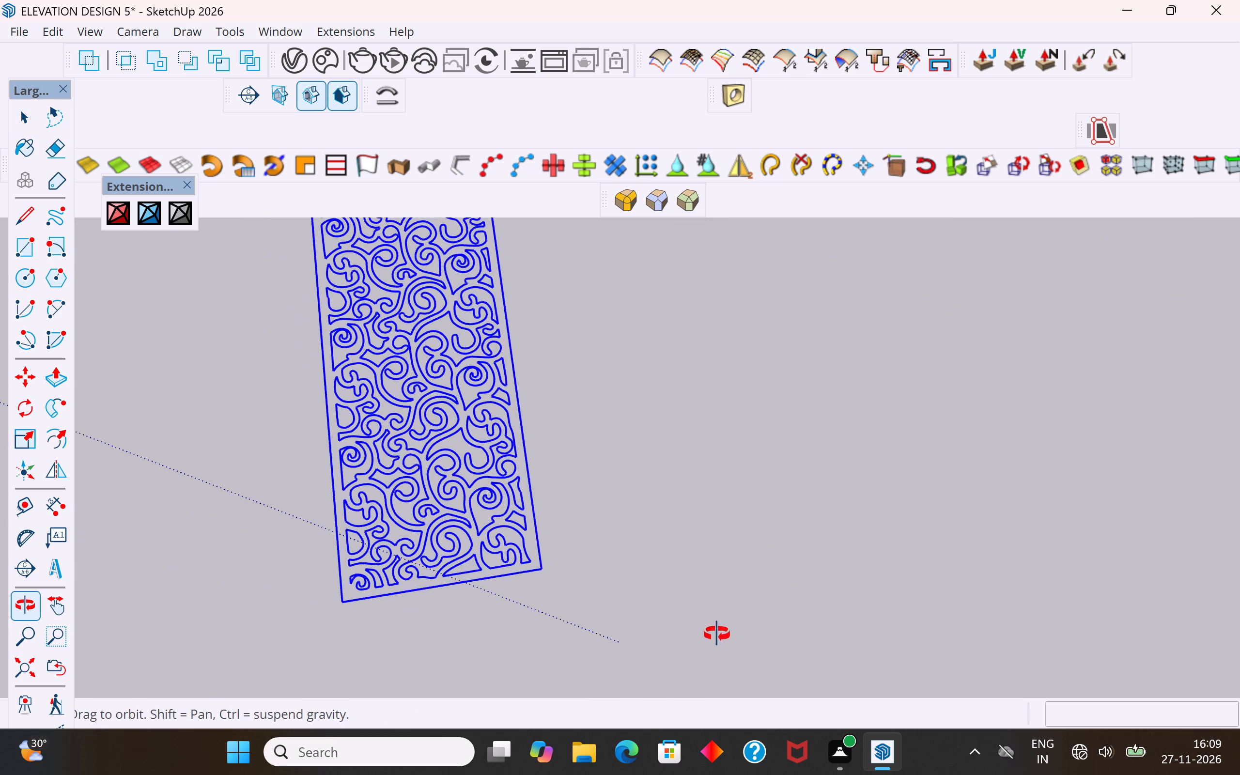
middle_drag(717, 634, 716, 635)
scroll(775, 596, down, 12)
middle_drag(777, 616, 777, 642)
scroll(773, 624, up, 3)
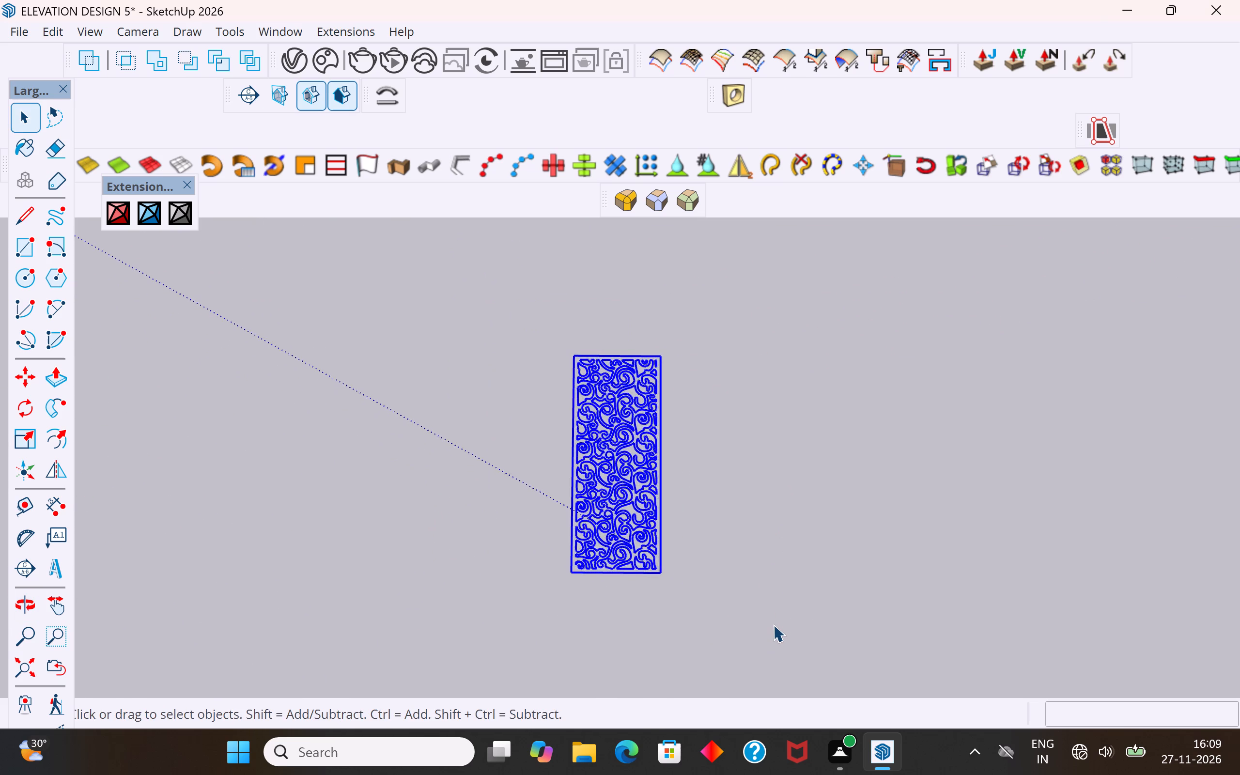
middle_drag(773, 618, 773, 487)
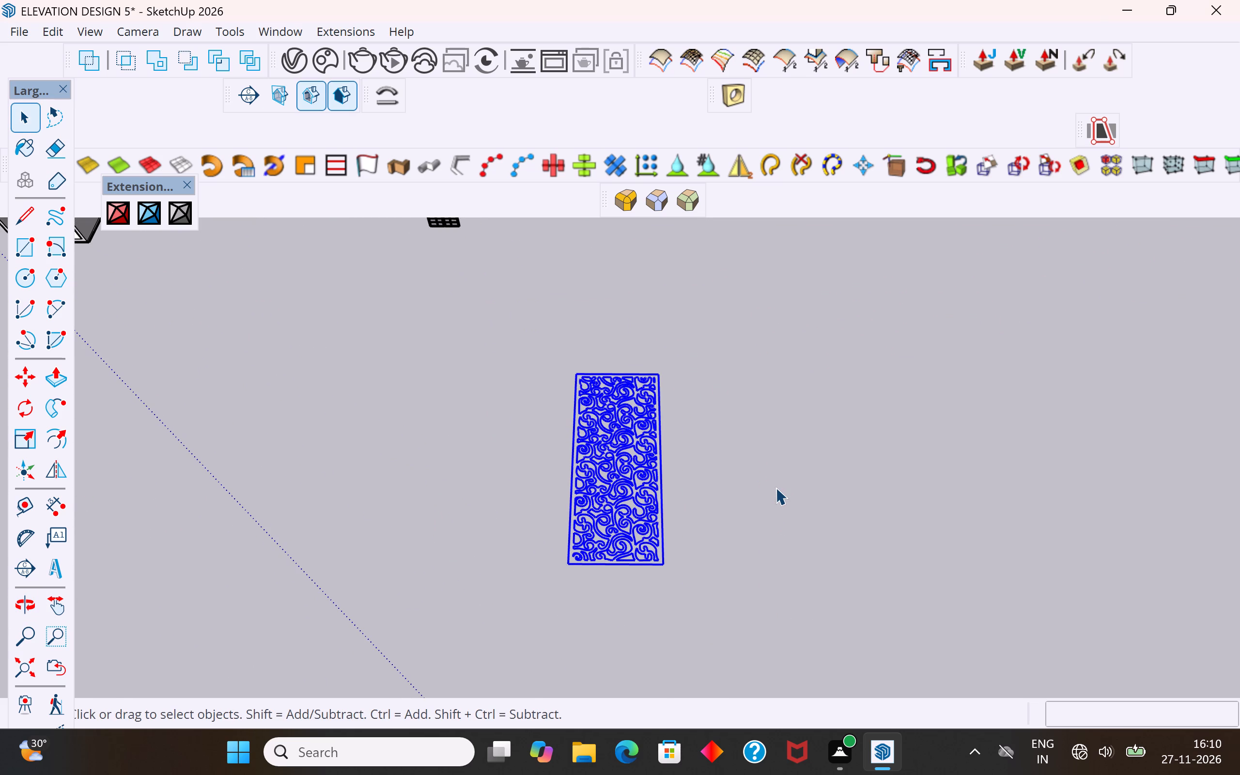
right_click(633, 463)
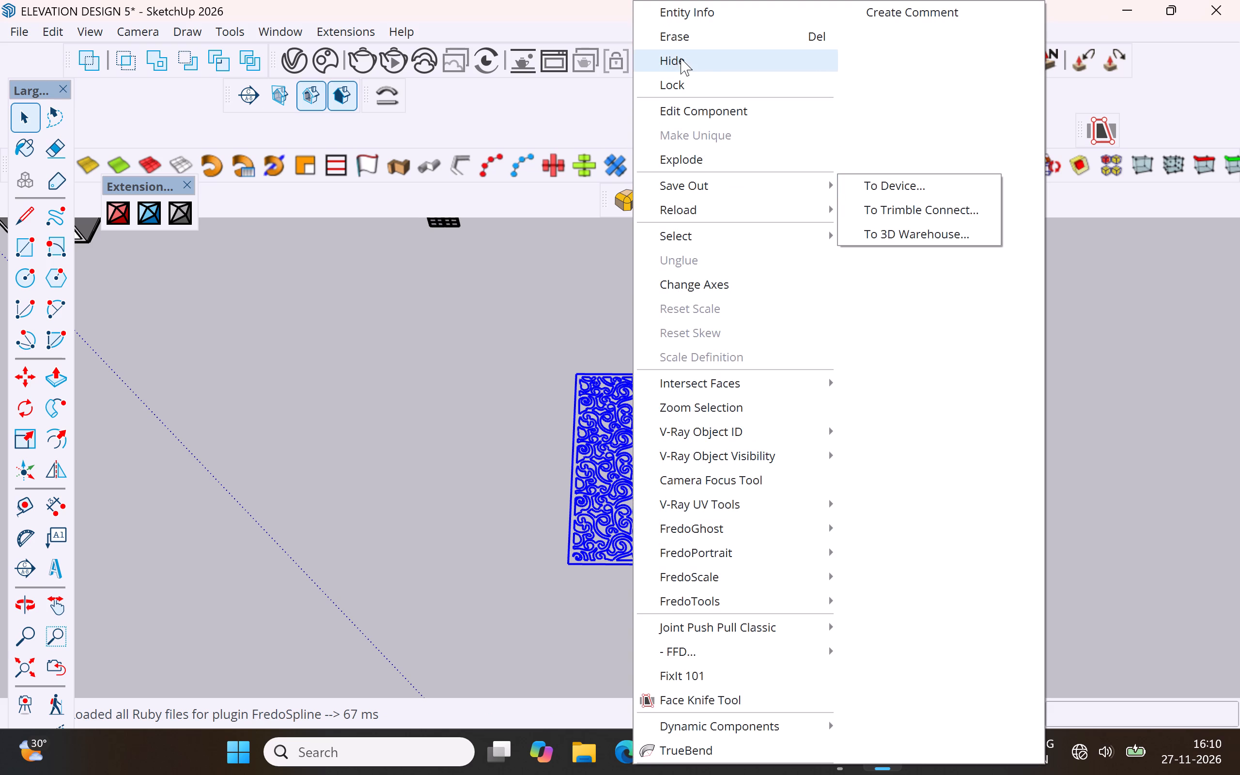
click(710, 162)
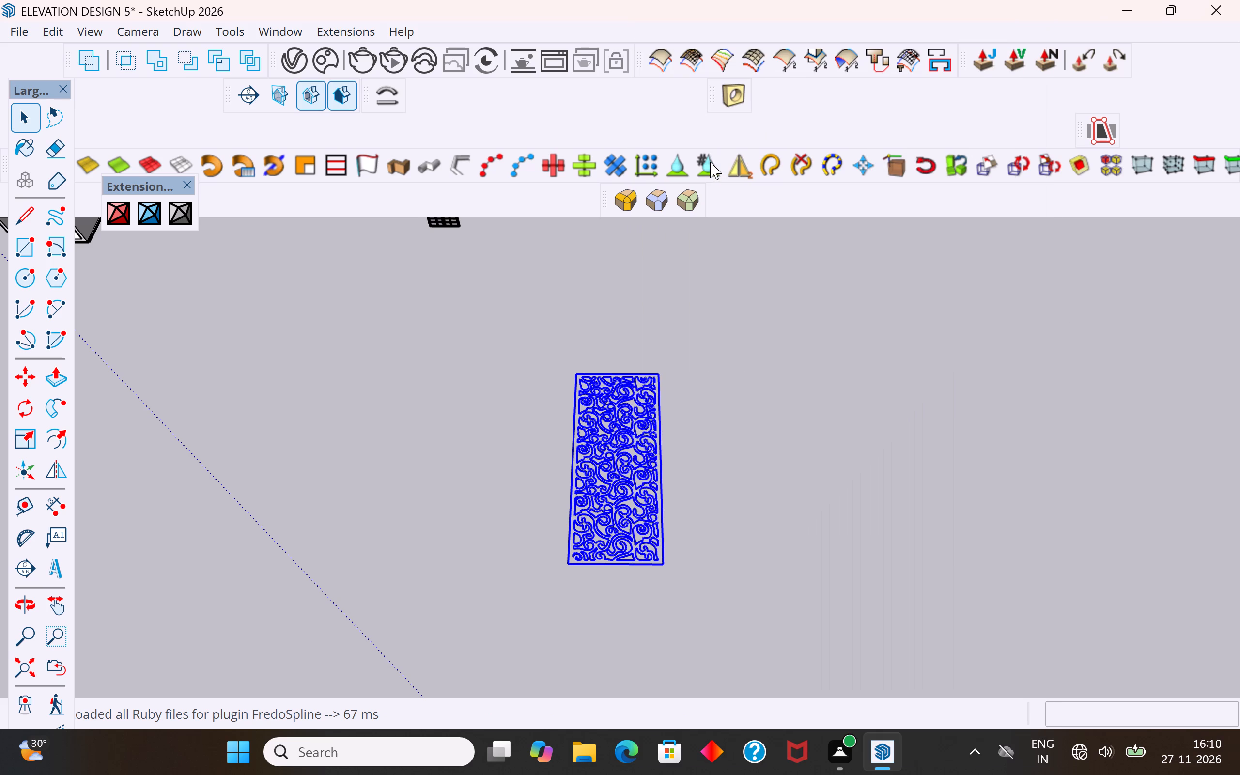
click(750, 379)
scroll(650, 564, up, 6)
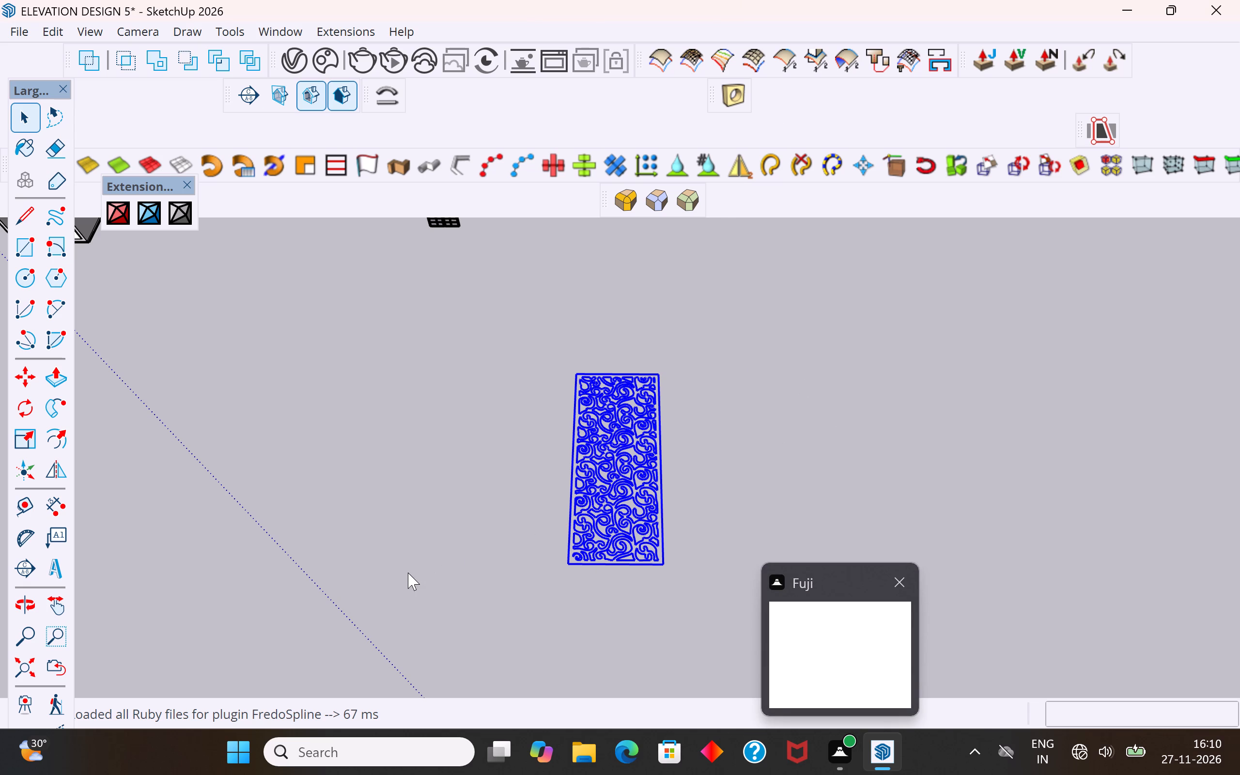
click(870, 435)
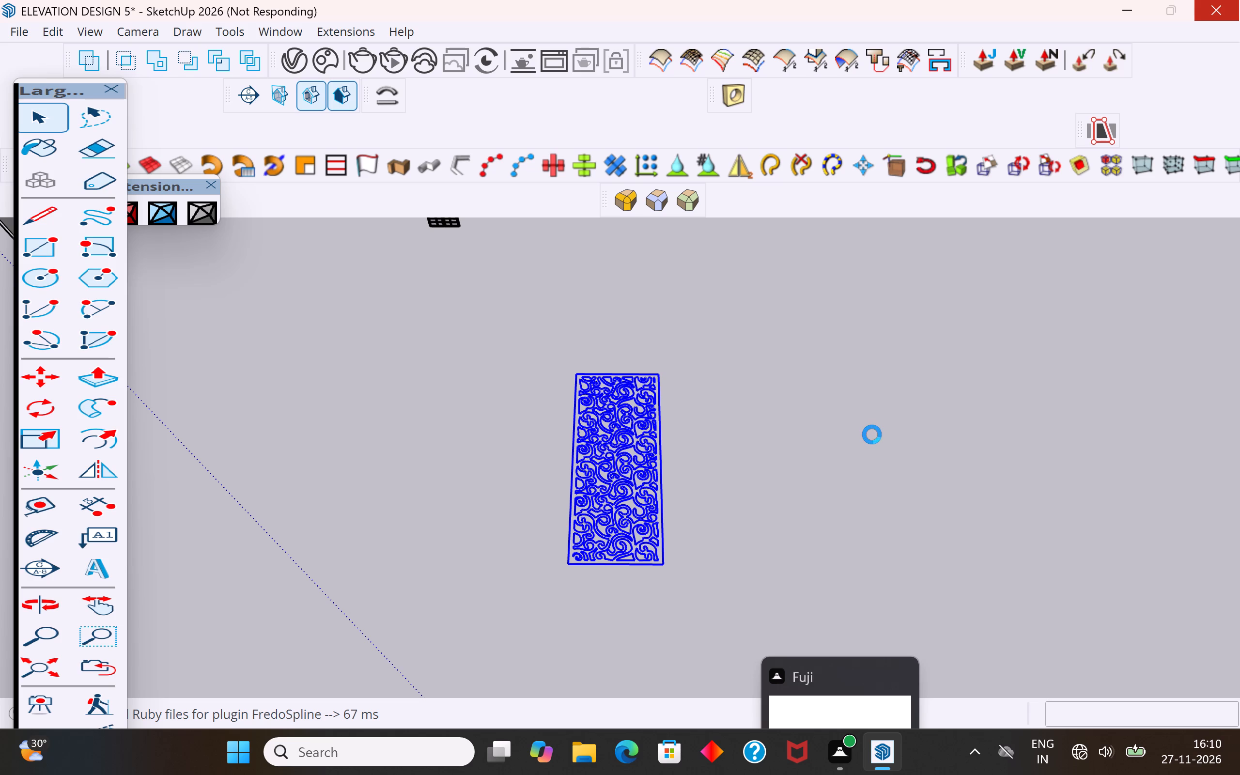
Open Task Manager to deal with the unresponsive SketchUp process.
right_click(913, 747)
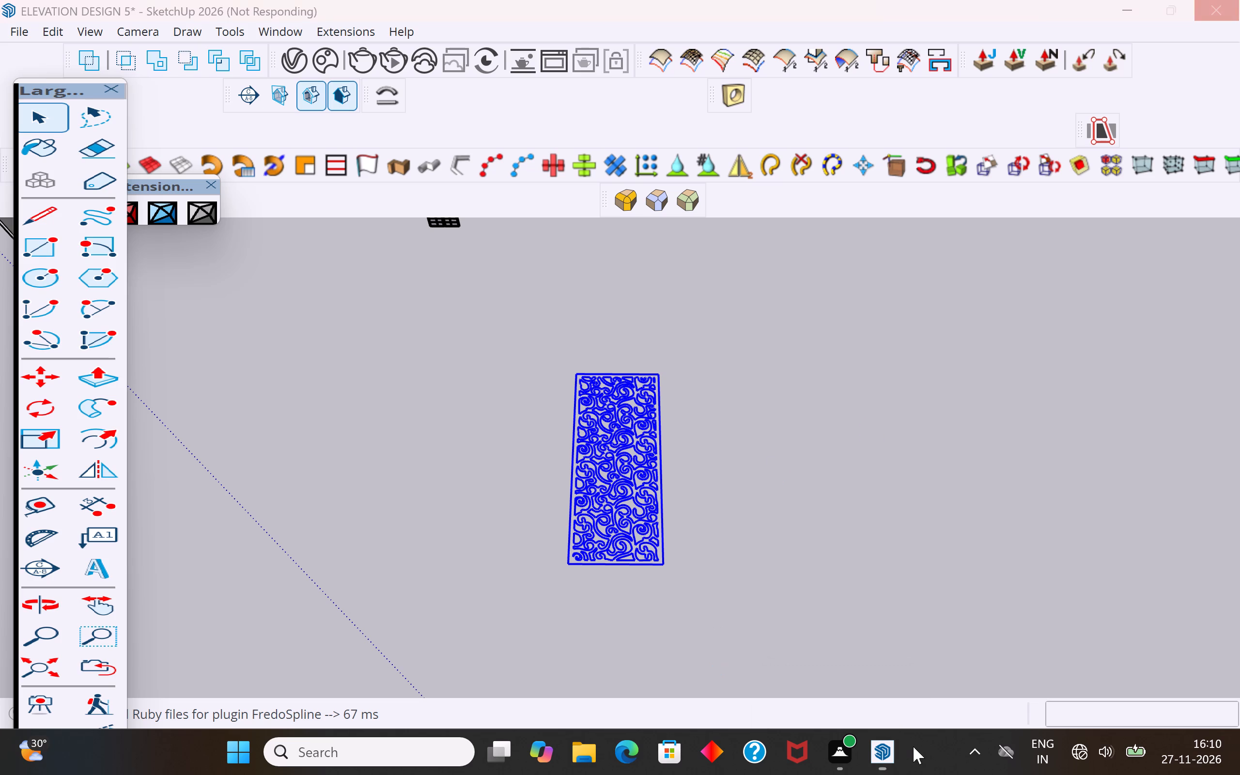
click(980, 685)
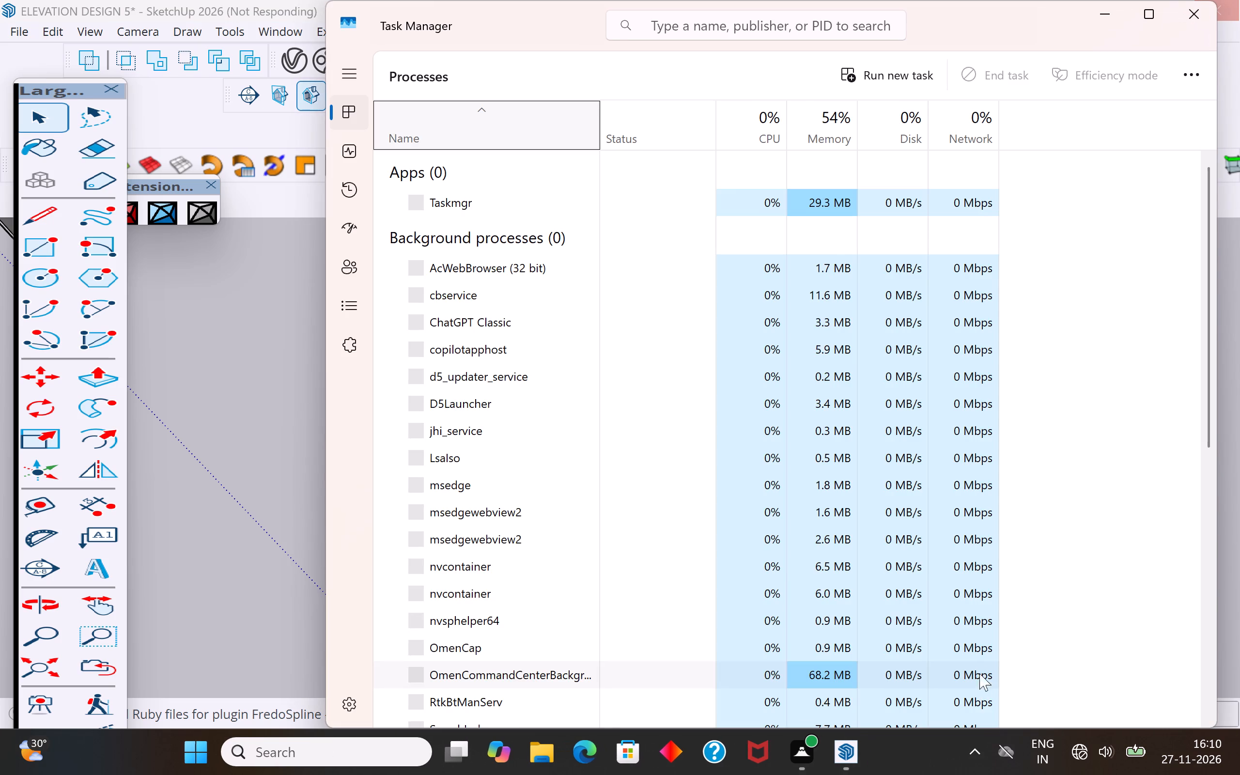
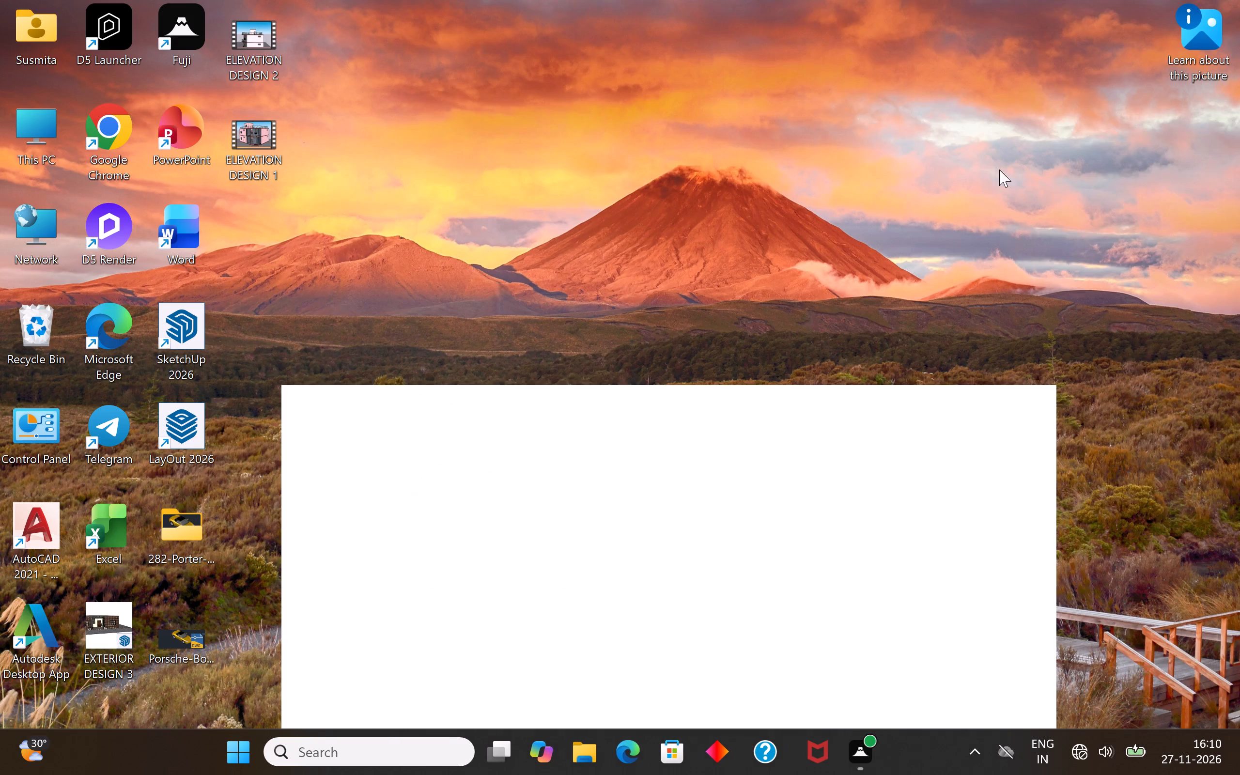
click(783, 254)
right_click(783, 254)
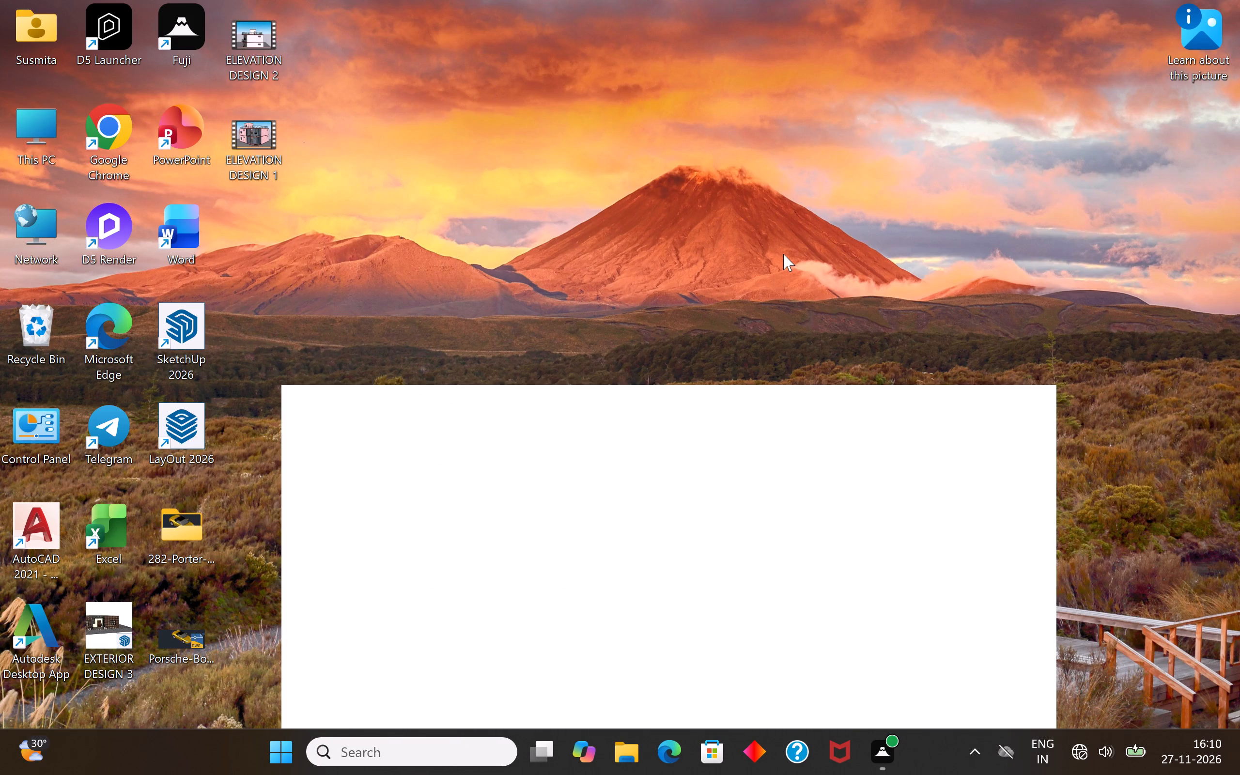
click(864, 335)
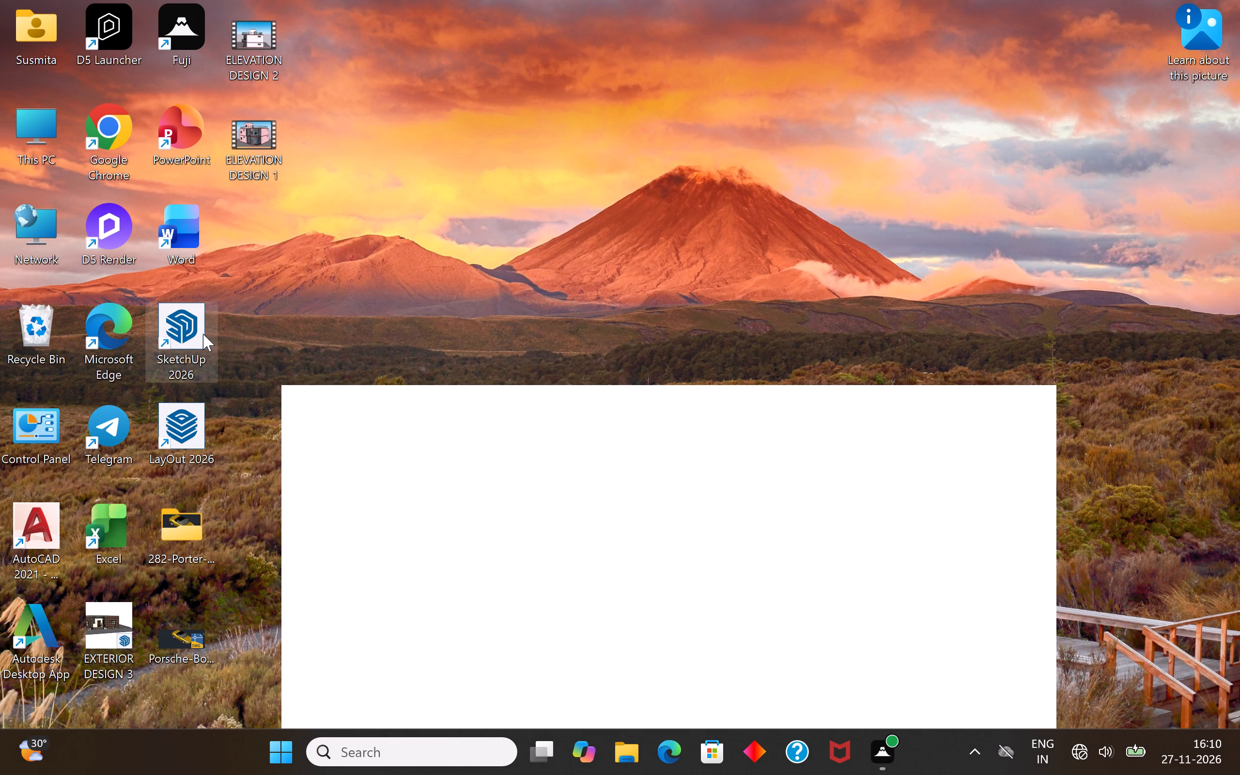
Launch SketchUp 2026 again from the desktop.
double_click(192, 334)
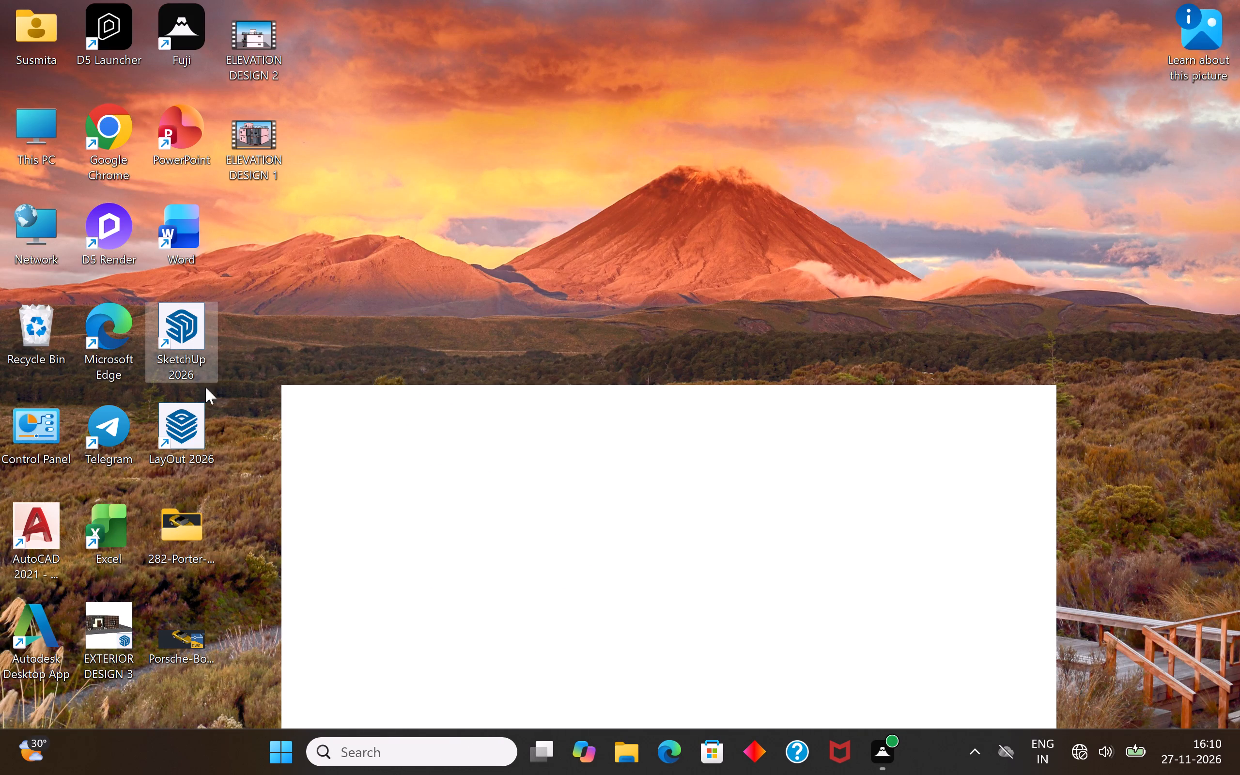
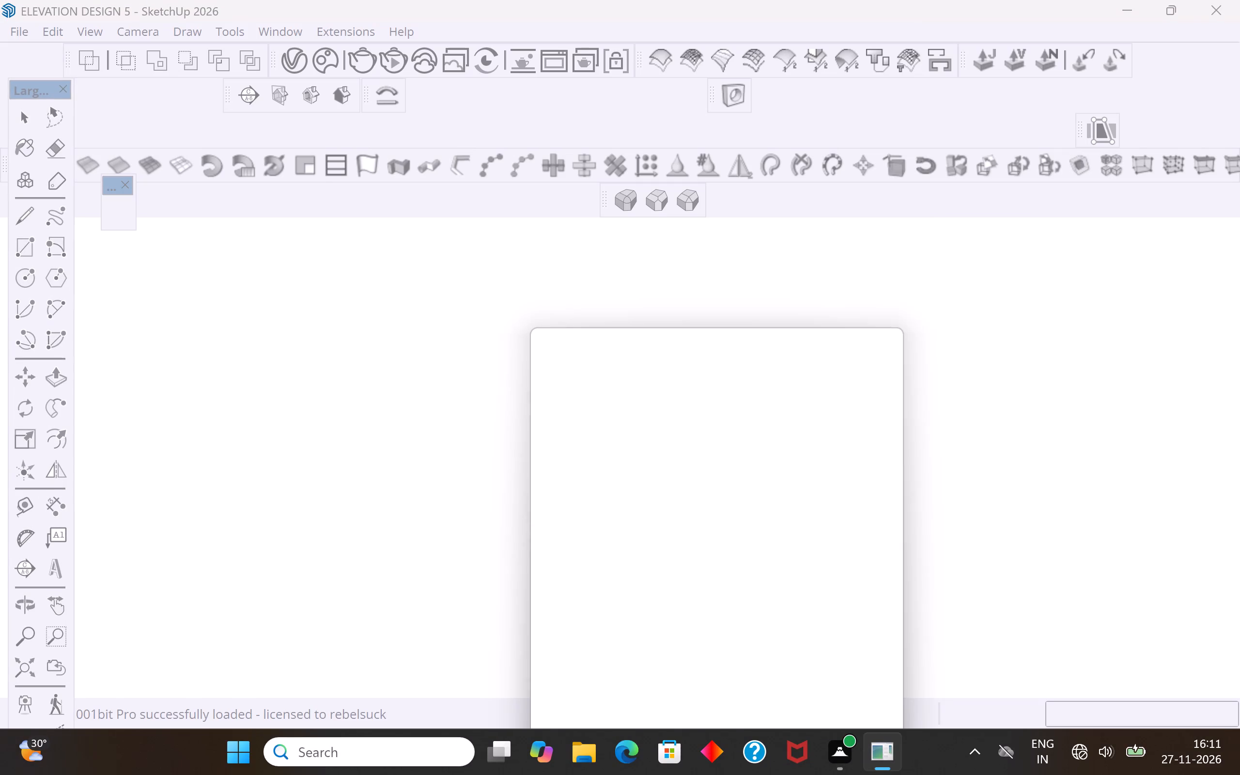
Close the Default Tray and the CNC Panel Pro licence window.
click(896, 341)
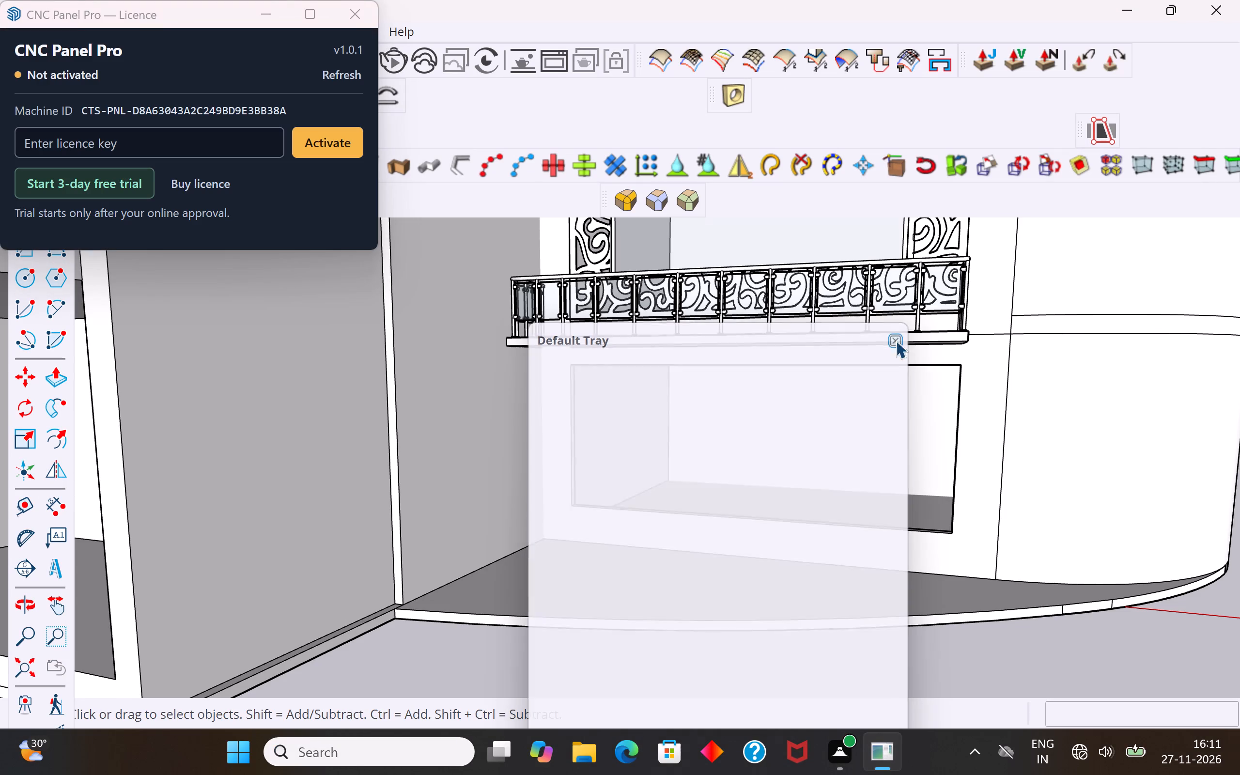
click(360, 22)
Import the drawing cnc-jali (1).dxf from the Downloads folder into the model and dismiss the import summary.
scroll(471, 439, down, 6)
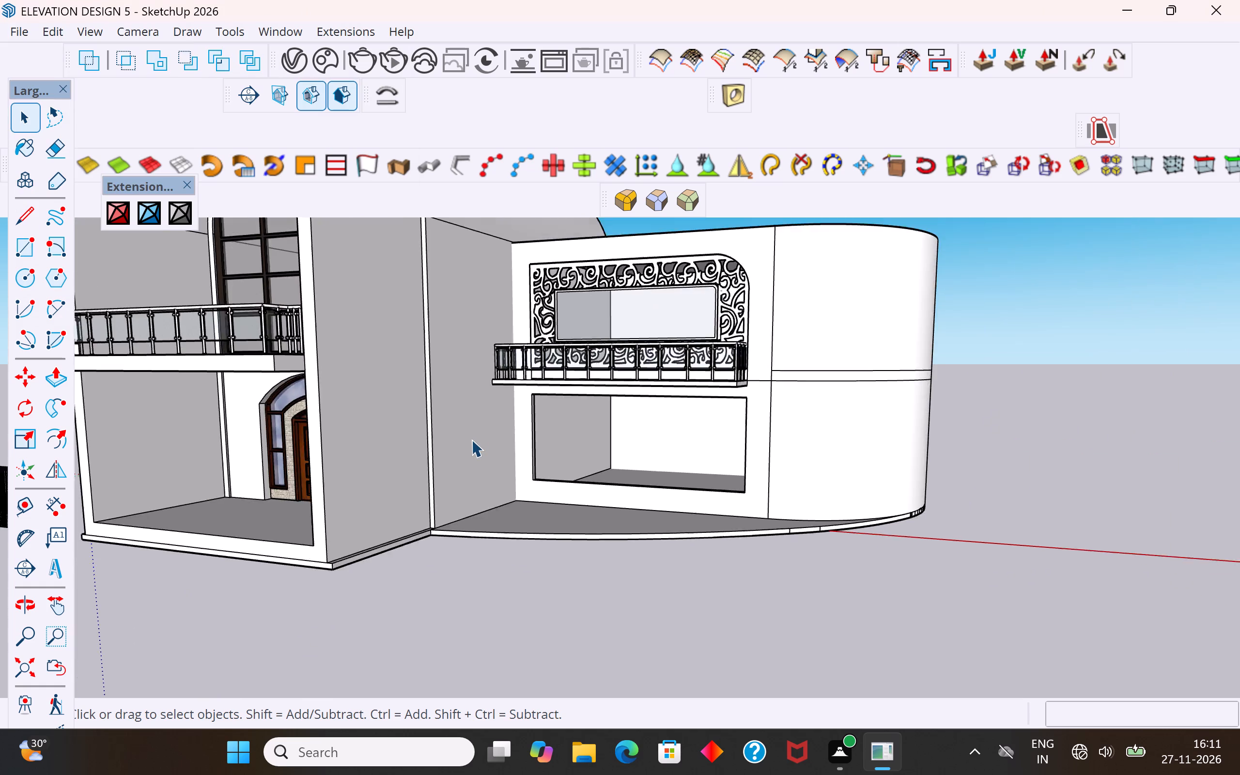
scroll(471, 439, down, 6)
middle_drag(517, 564, 581, 671)
scroll(587, 665, down, 5)
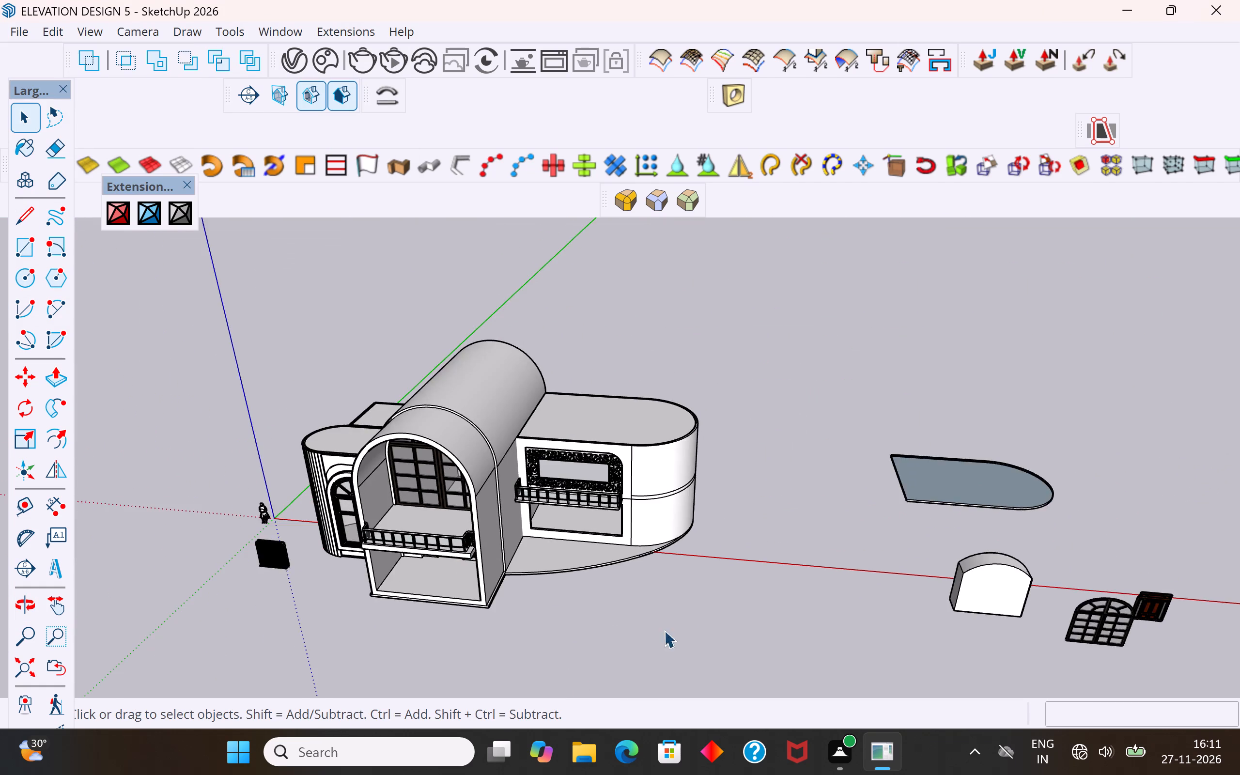
middle_drag(720, 585, 754, 563)
scroll(733, 568, down, 4)
middle_drag(703, 596, 673, 613)
scroll(329, 527, up, 2)
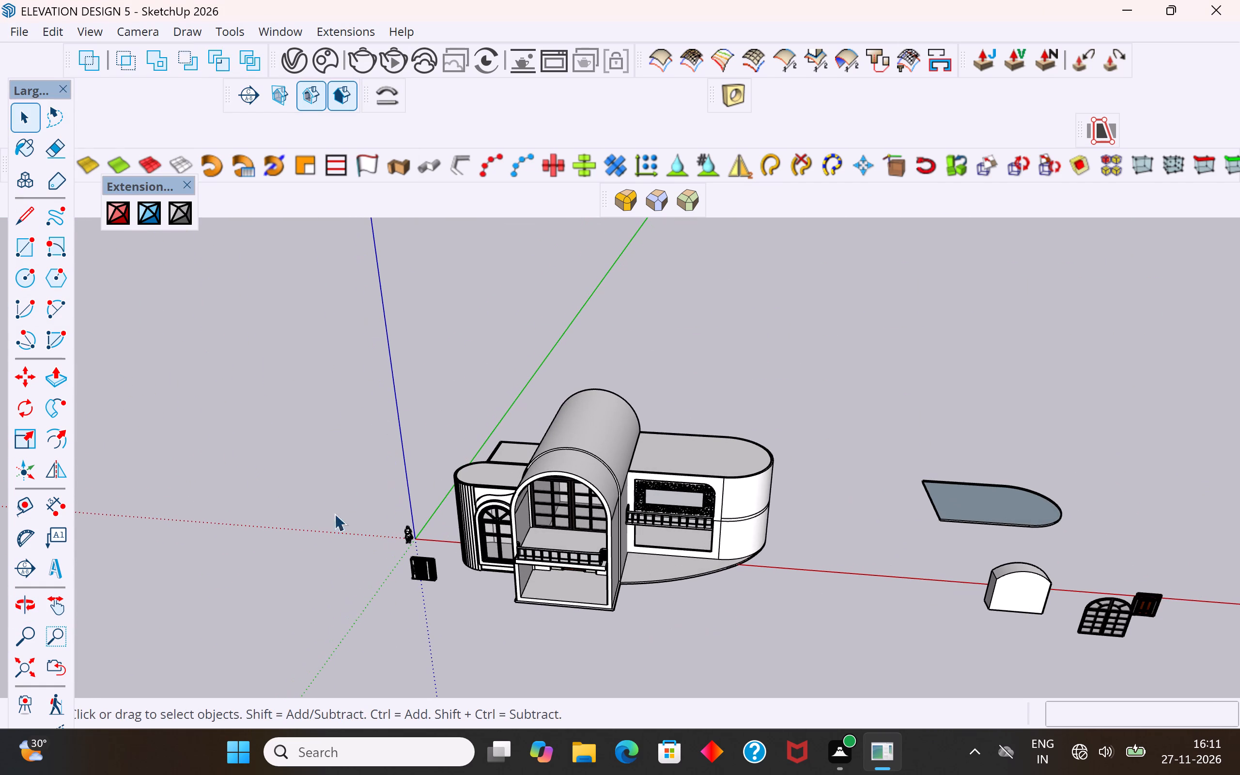
click(54, 35)
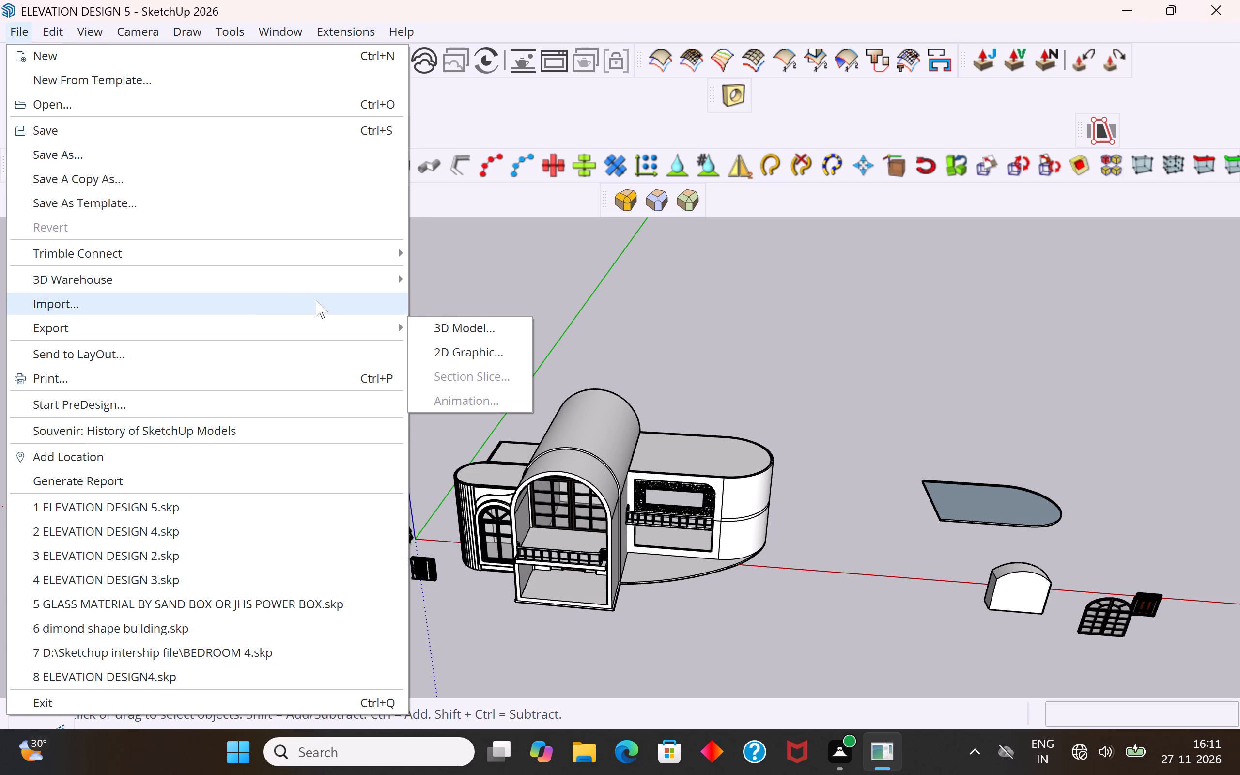
click(186, 298)
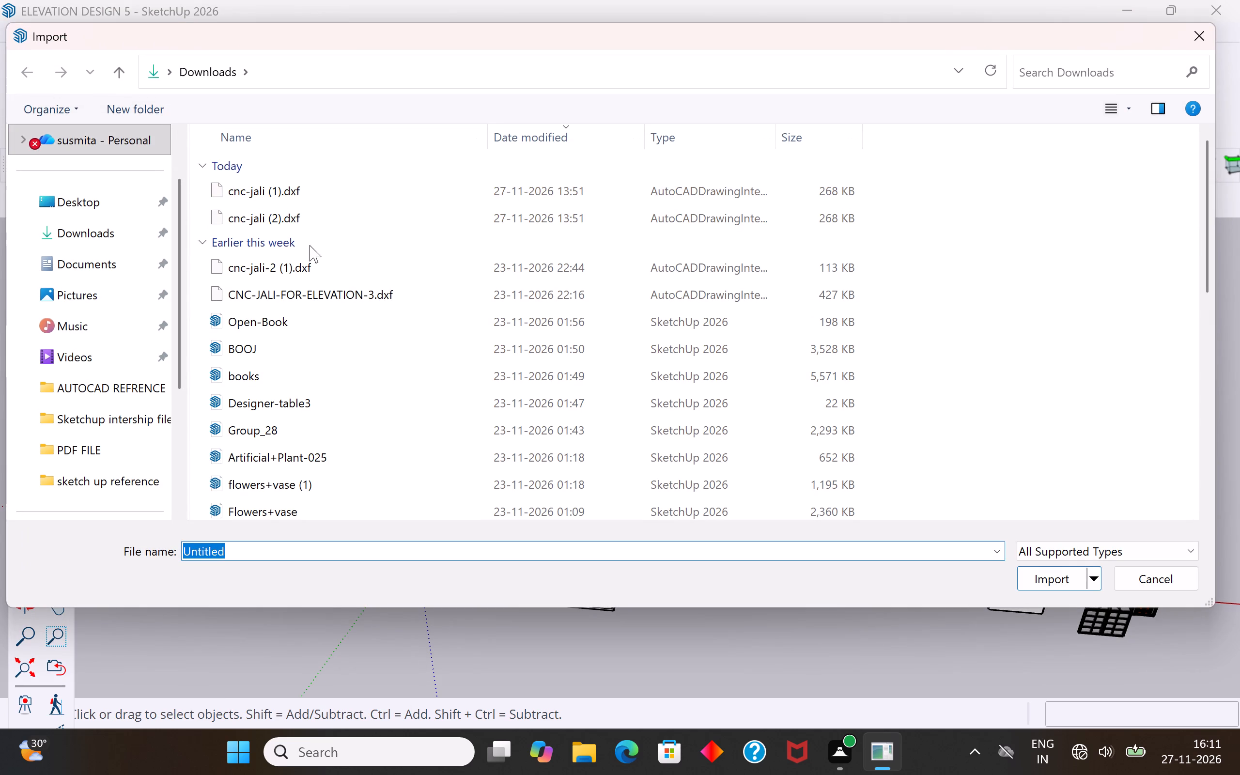
click(324, 187)
click(1064, 583)
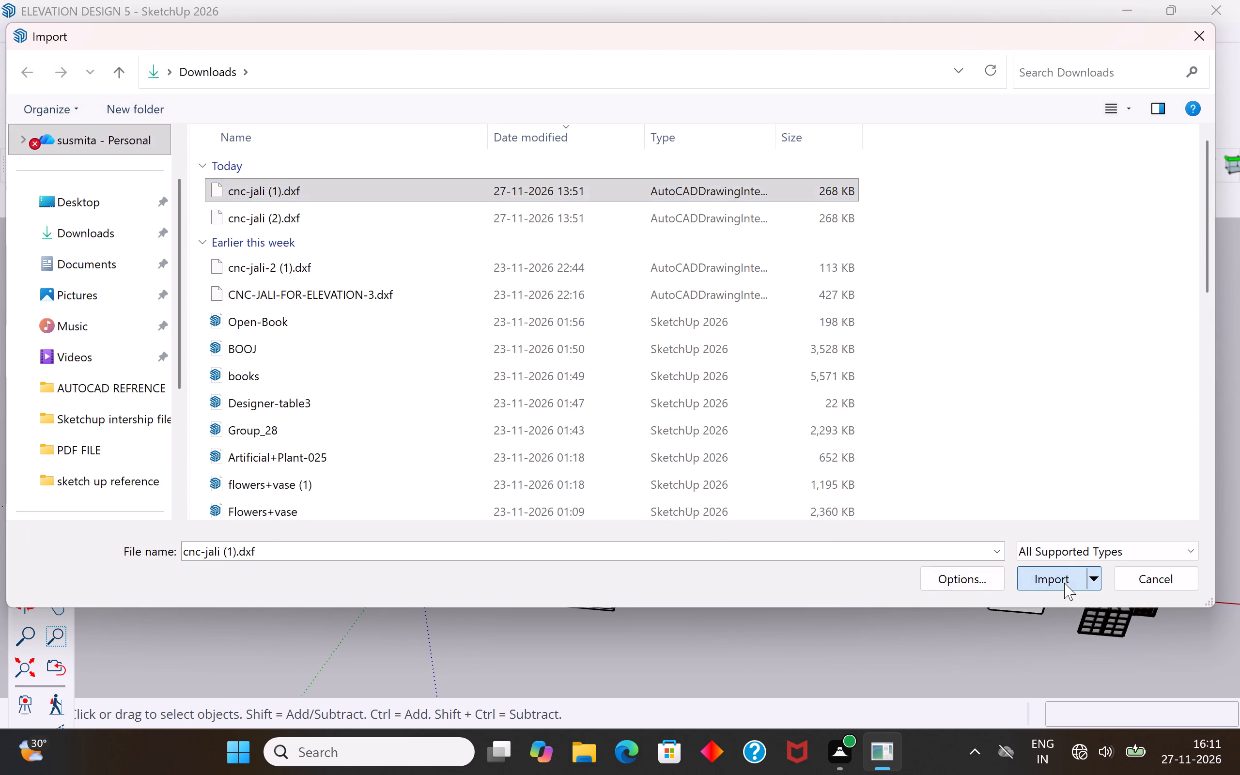
click(725, 513)
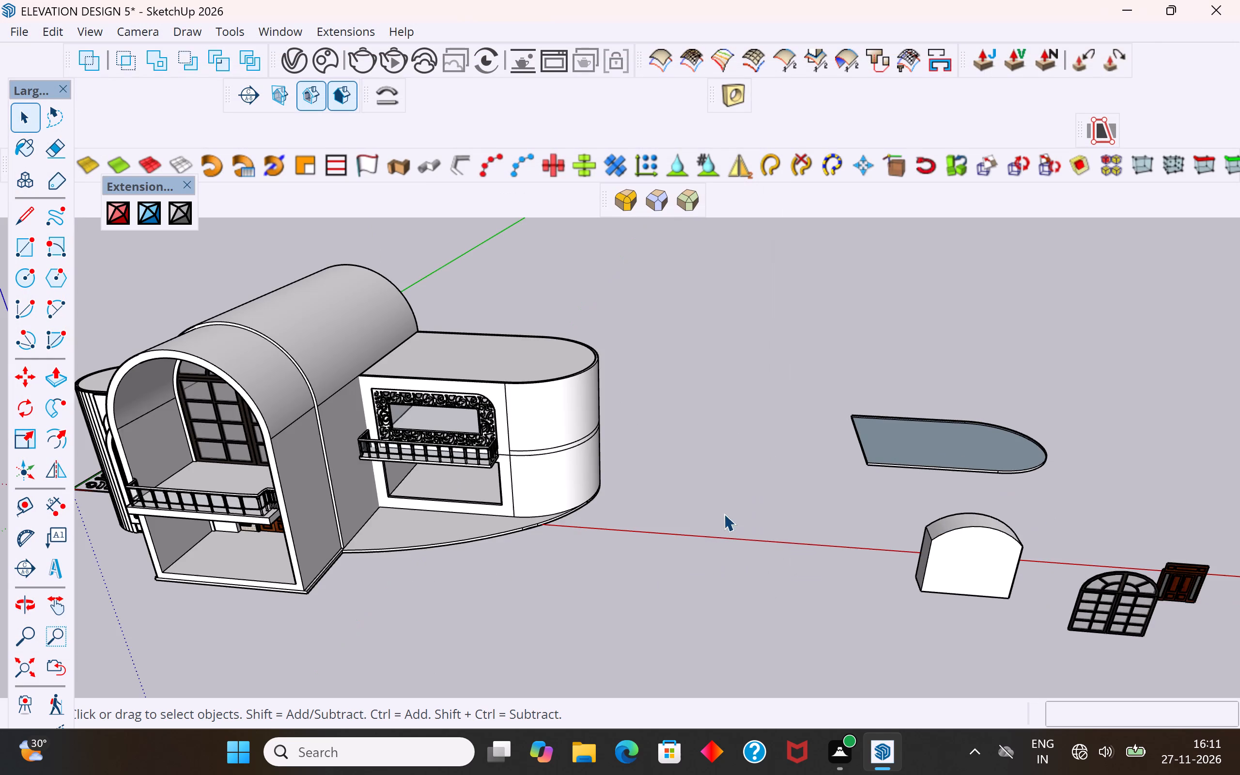
Move the imported jali panel by its origin corner to open ground in front of the spare parts, clear of the building.
scroll(851, 453, down, 11)
middle_drag(664, 502, 694, 605)
scroll(534, 452, up, 5)
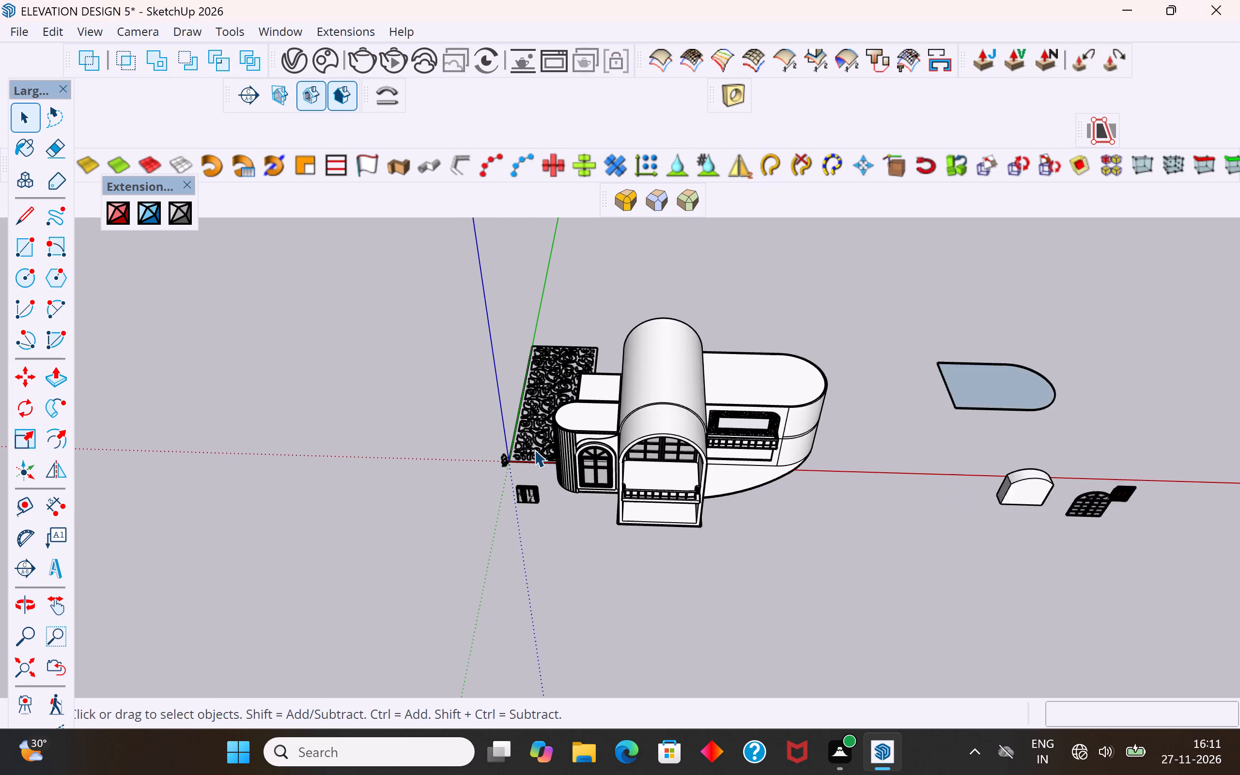
click(534, 449)
key(m)
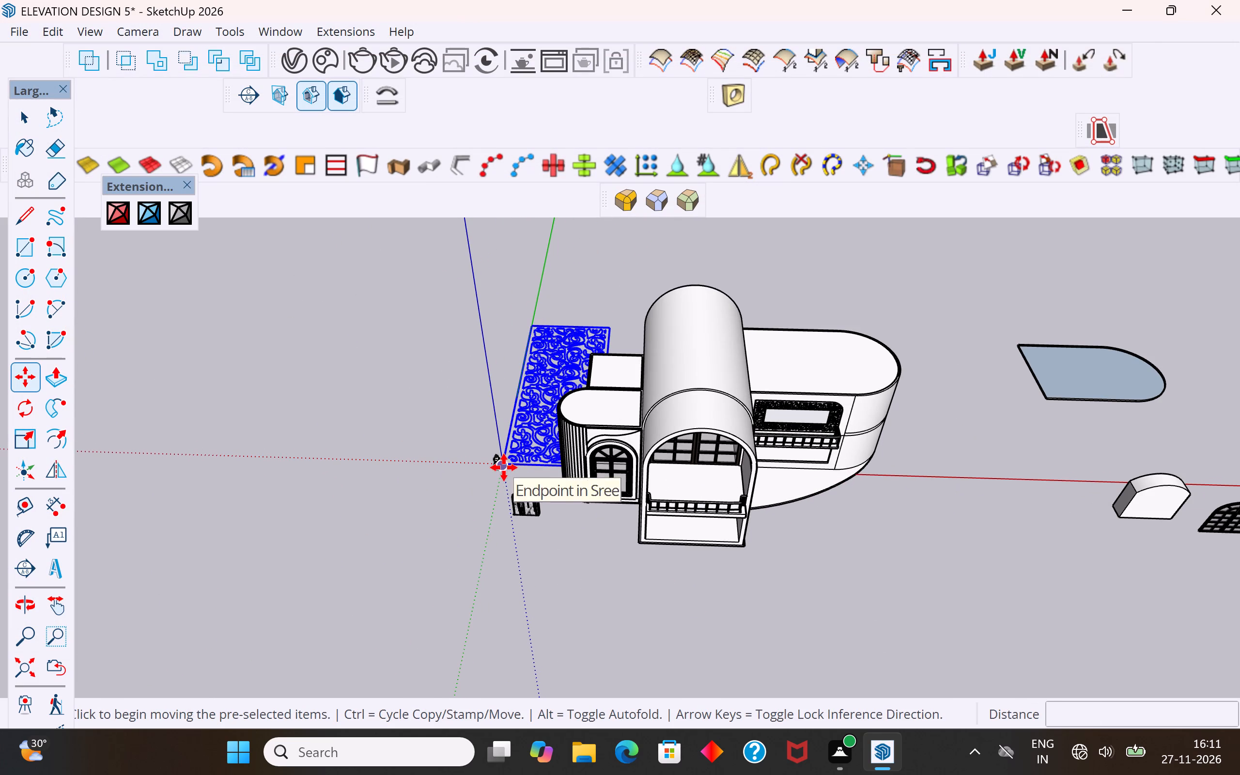
click(504, 467)
scroll(264, 495, down, 11)
scroll(580, 627, down, 5)
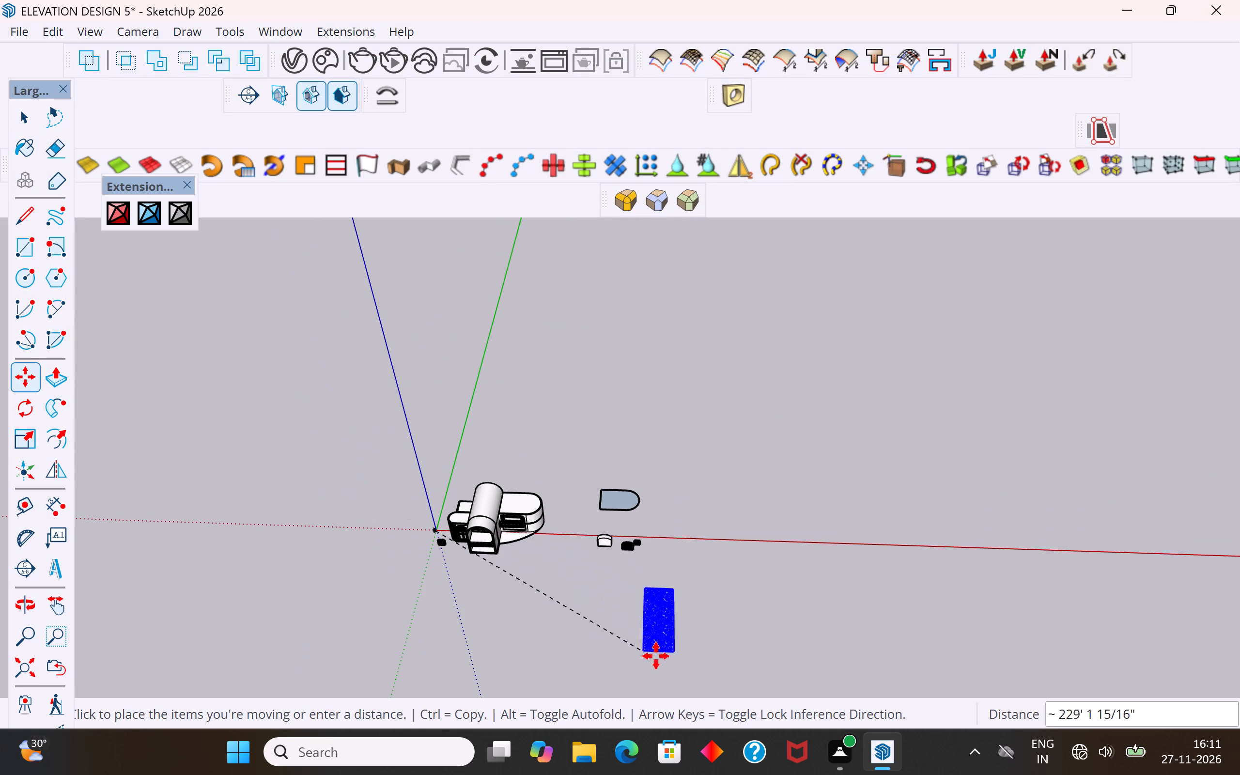
click(688, 623)
click(22, 120)
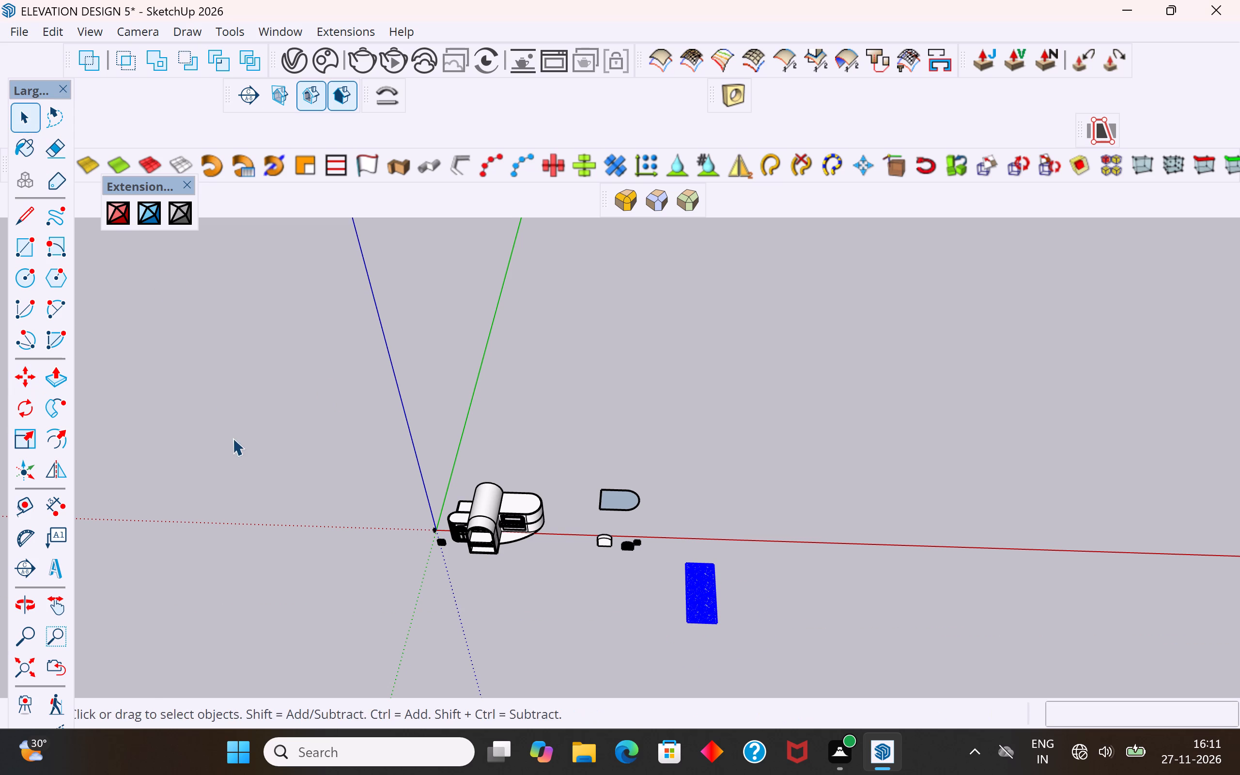
click(232, 438)
Explode the imported jali component into loose edges and clear the selection.
scroll(685, 621, up, 20)
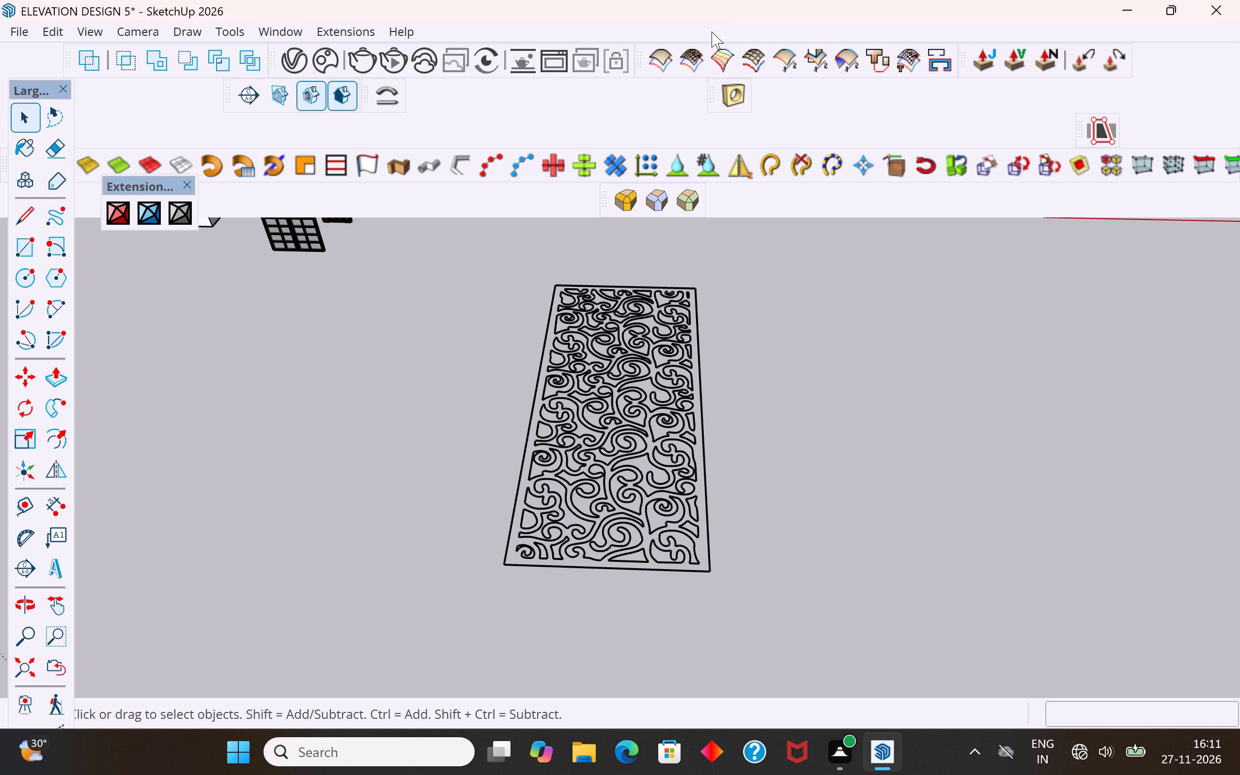
click(638, 434)
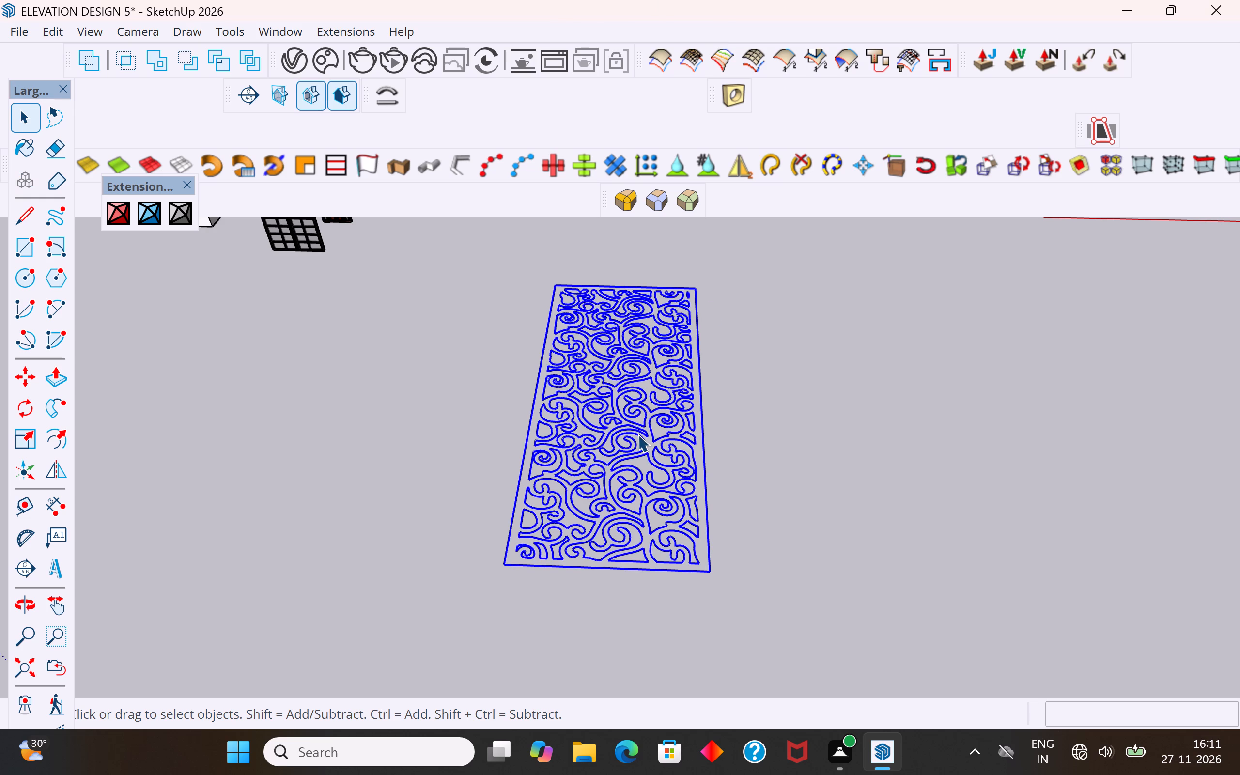
right_click(630, 426)
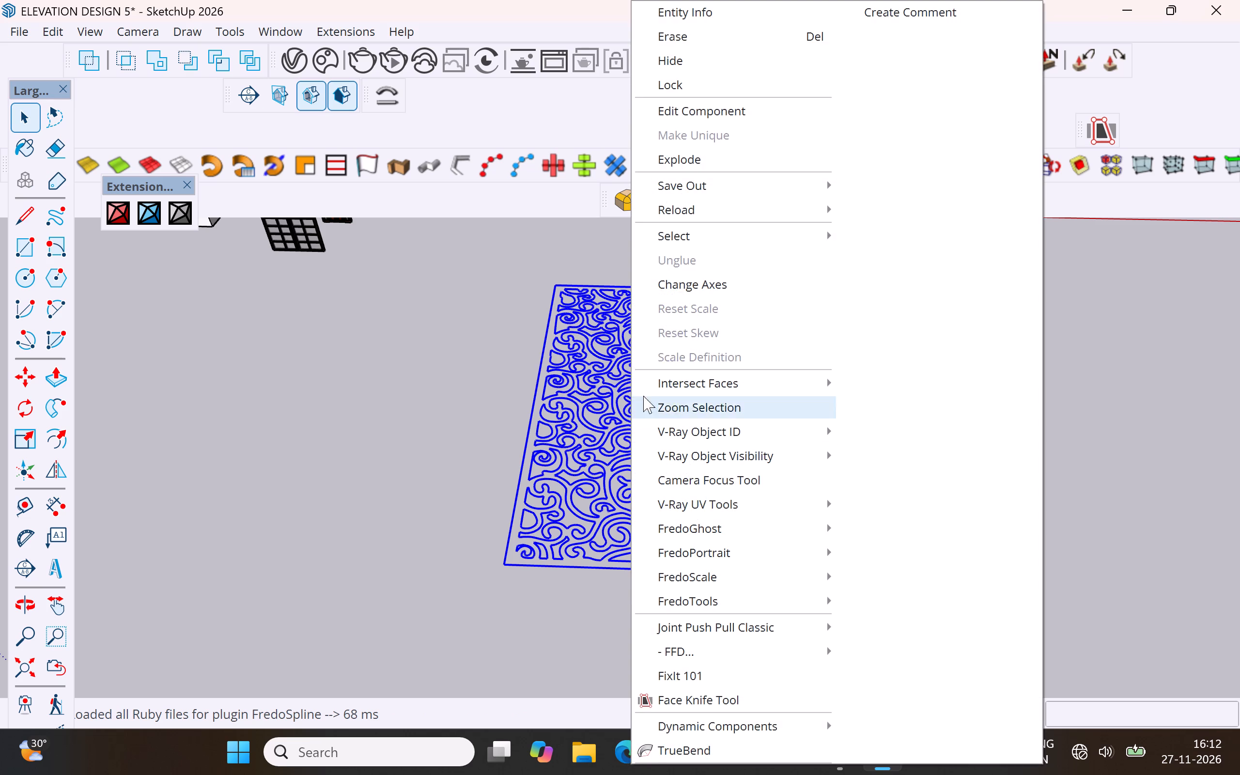
click(709, 158)
scroll(678, 439, down, 2)
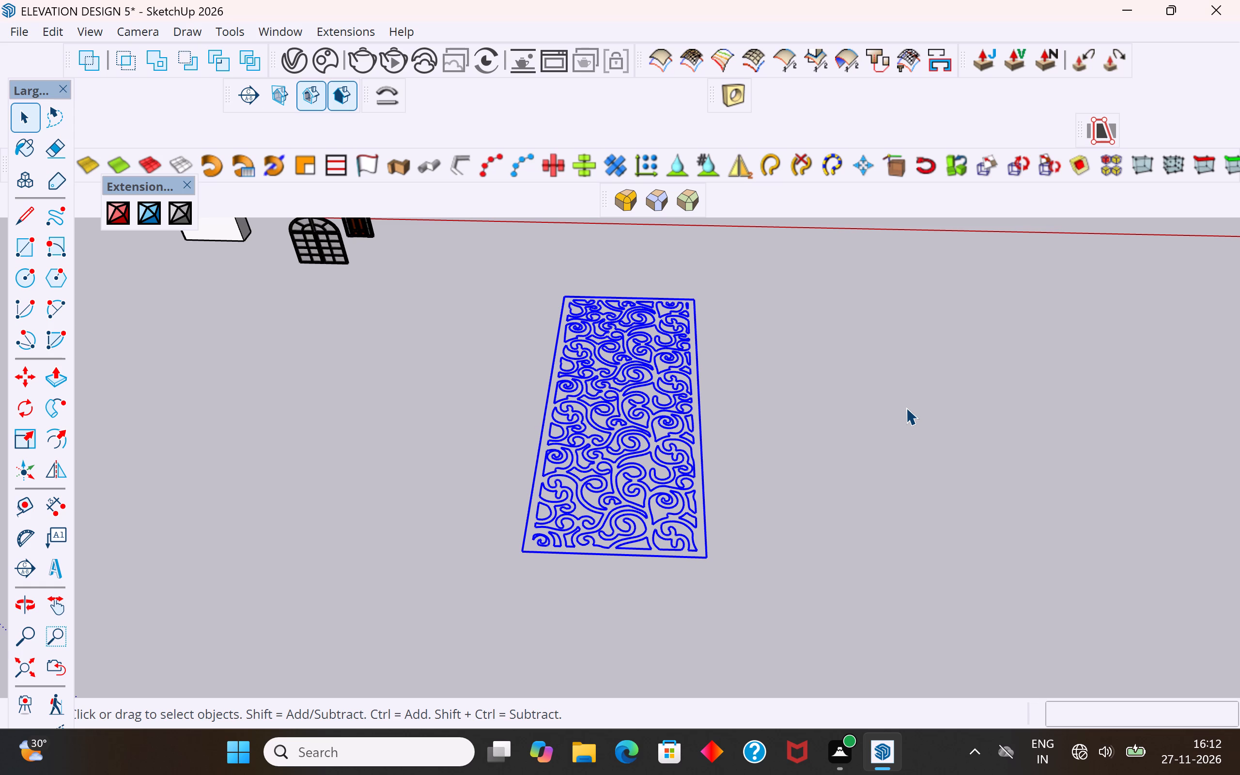
click(724, 595)
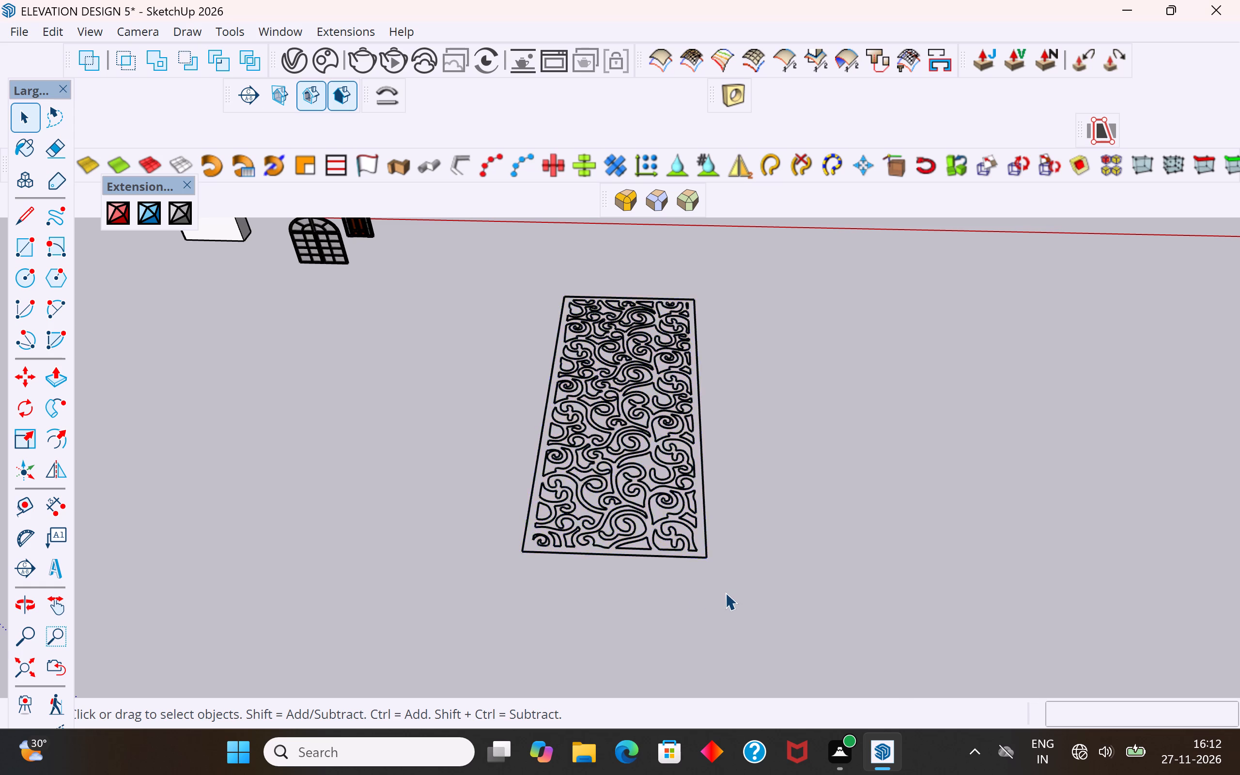
Draw a 23' 10" by 59' rectangle over the jali outline, corner to opposite corner, to give the pattern a face.
scroll(725, 592, down, 6)
middle_drag(725, 604, 723, 637)
scroll(713, 610, up, 4)
middle_drag(715, 611, 714, 642)
scroll(713, 610, up, 2)
scroll(714, 609, down, 6)
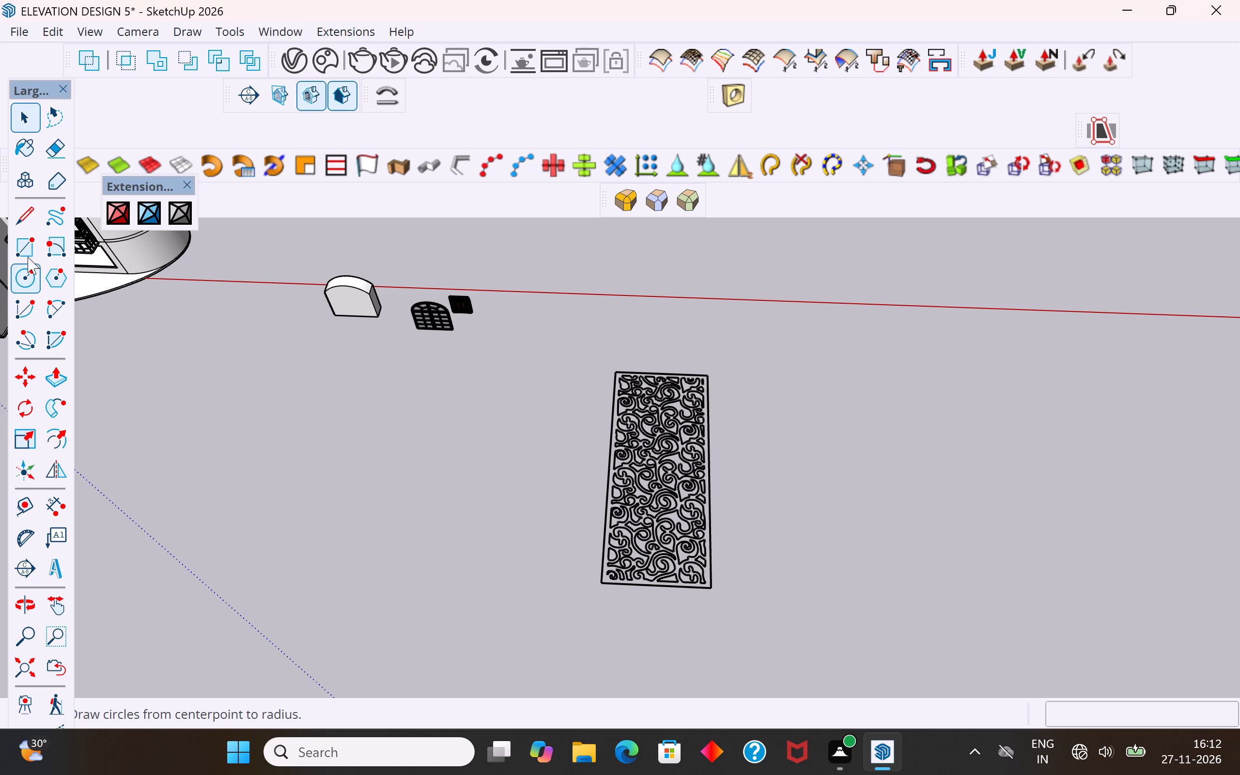
click(28, 245)
scroll(591, 385, up, 9)
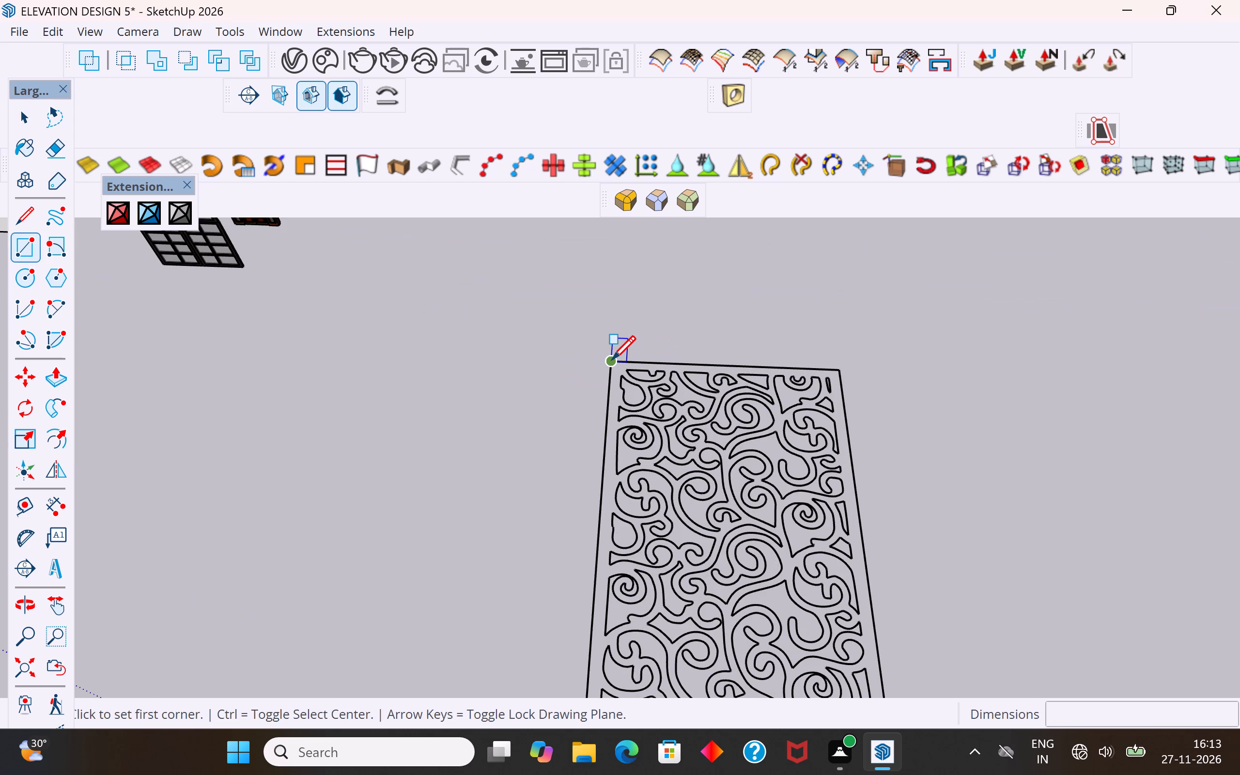
click(612, 362)
scroll(612, 362, down, 14)
scroll(651, 496, up, 3)
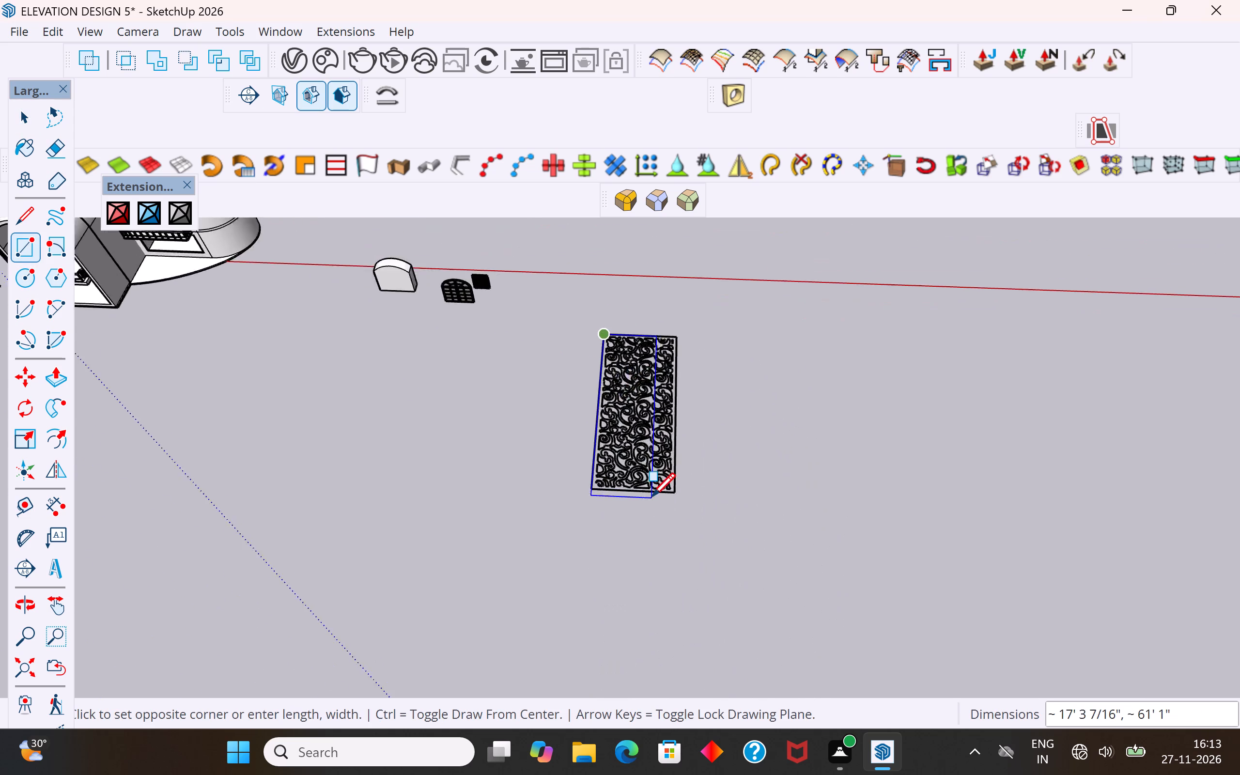
scroll(651, 499, up, 12)
click(720, 481)
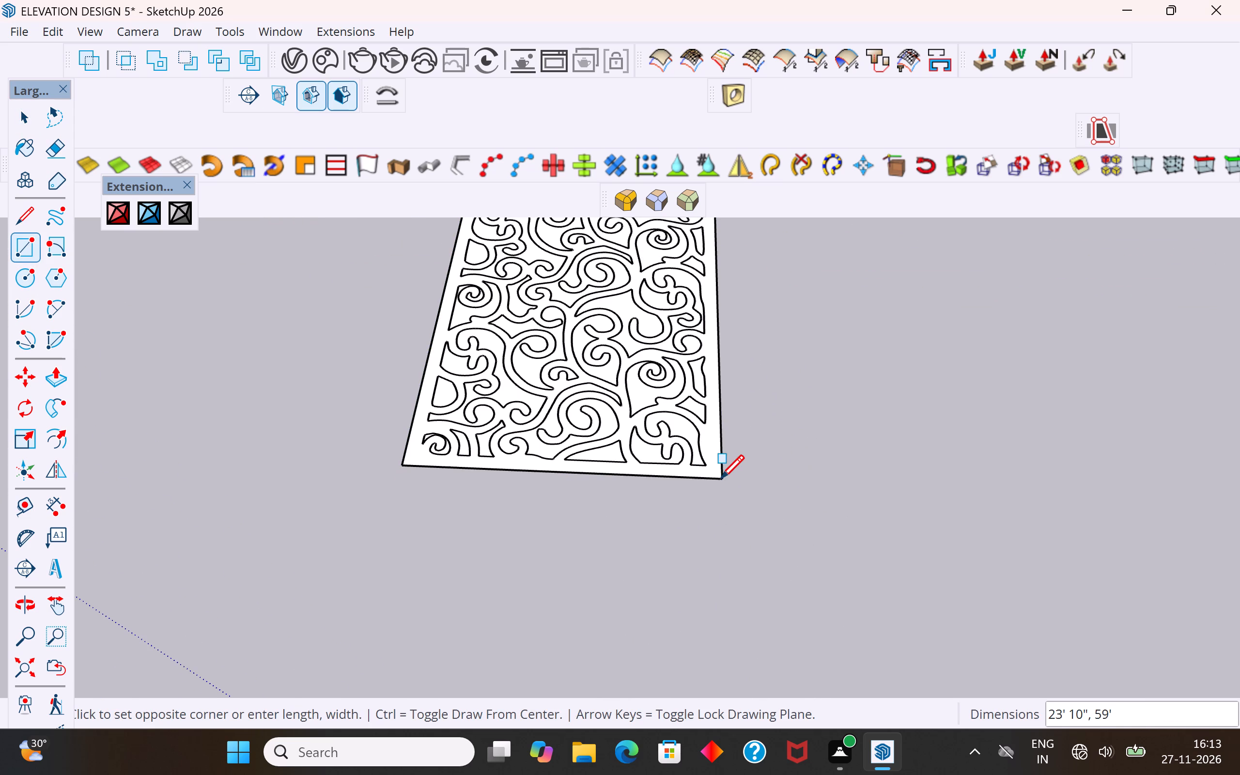
click(30, 126)
click(222, 386)
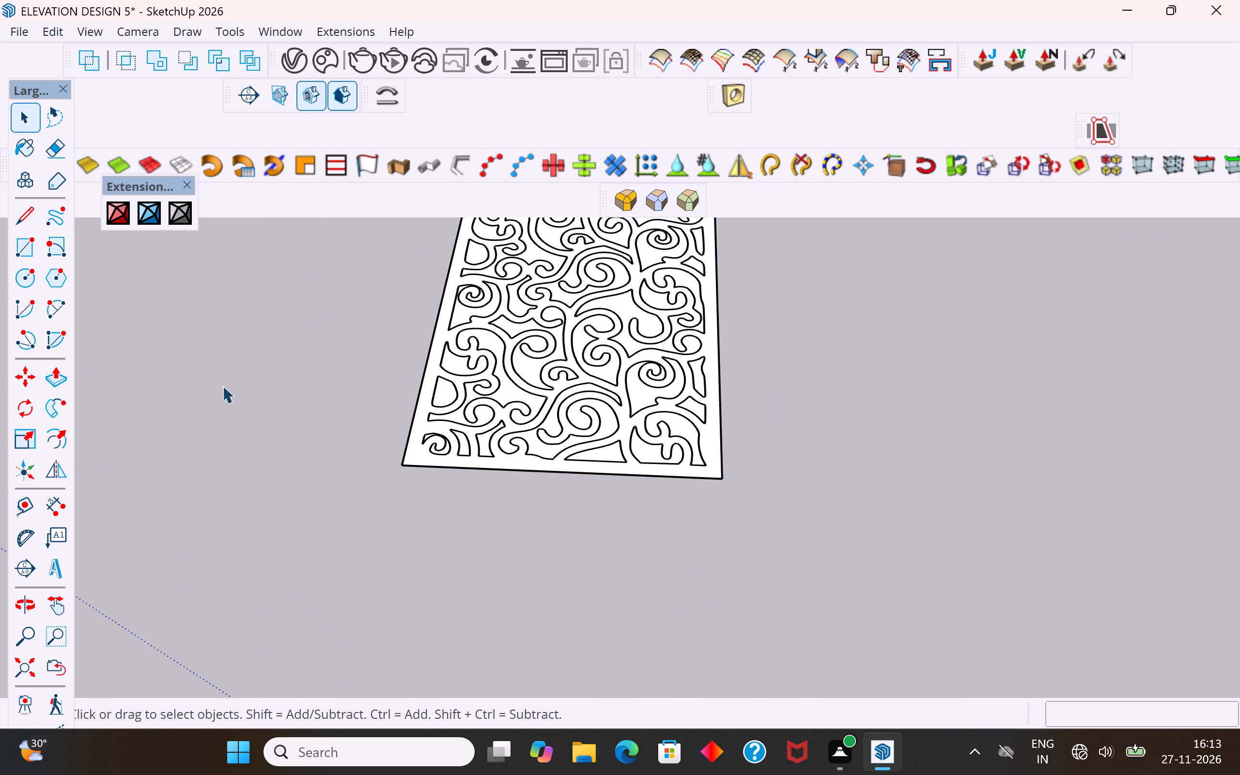
Select the whole jali panel and intersect its faces with the model.
scroll(567, 580, down, 17)
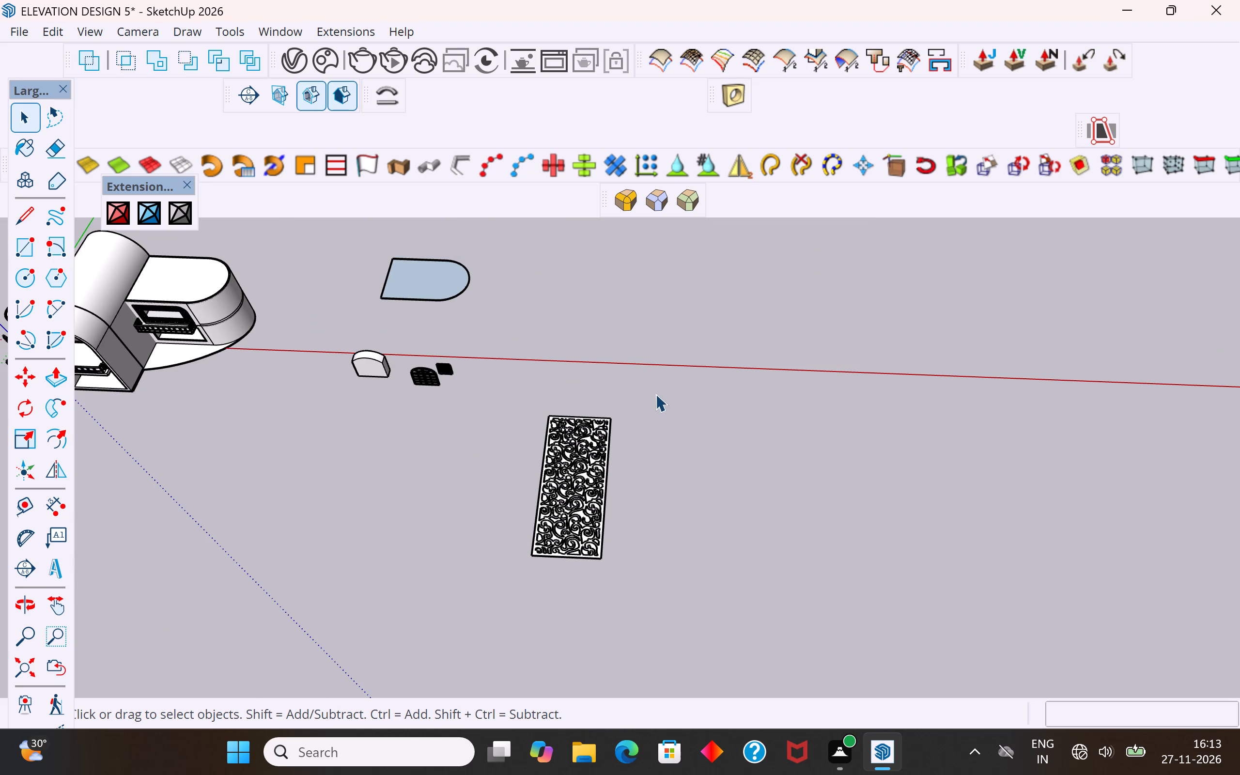
drag(655, 394, 507, 587)
right_click(550, 521)
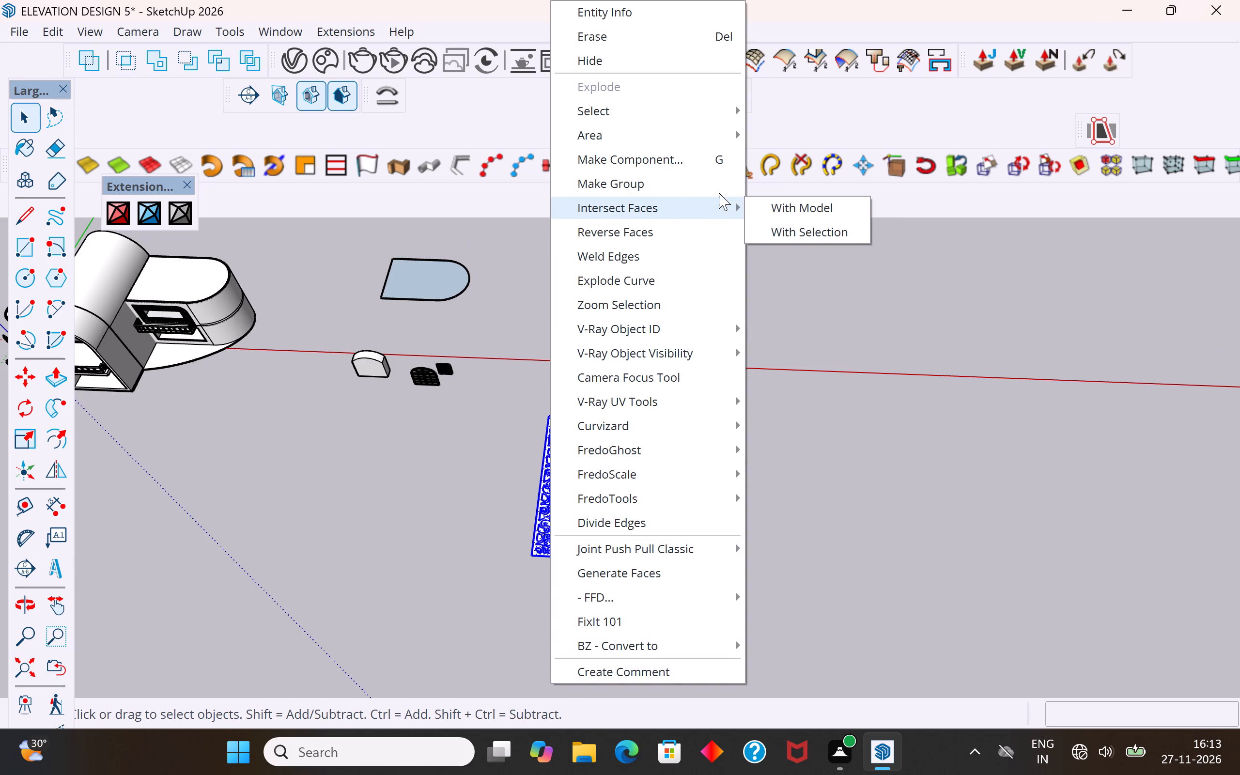
click(799, 203)
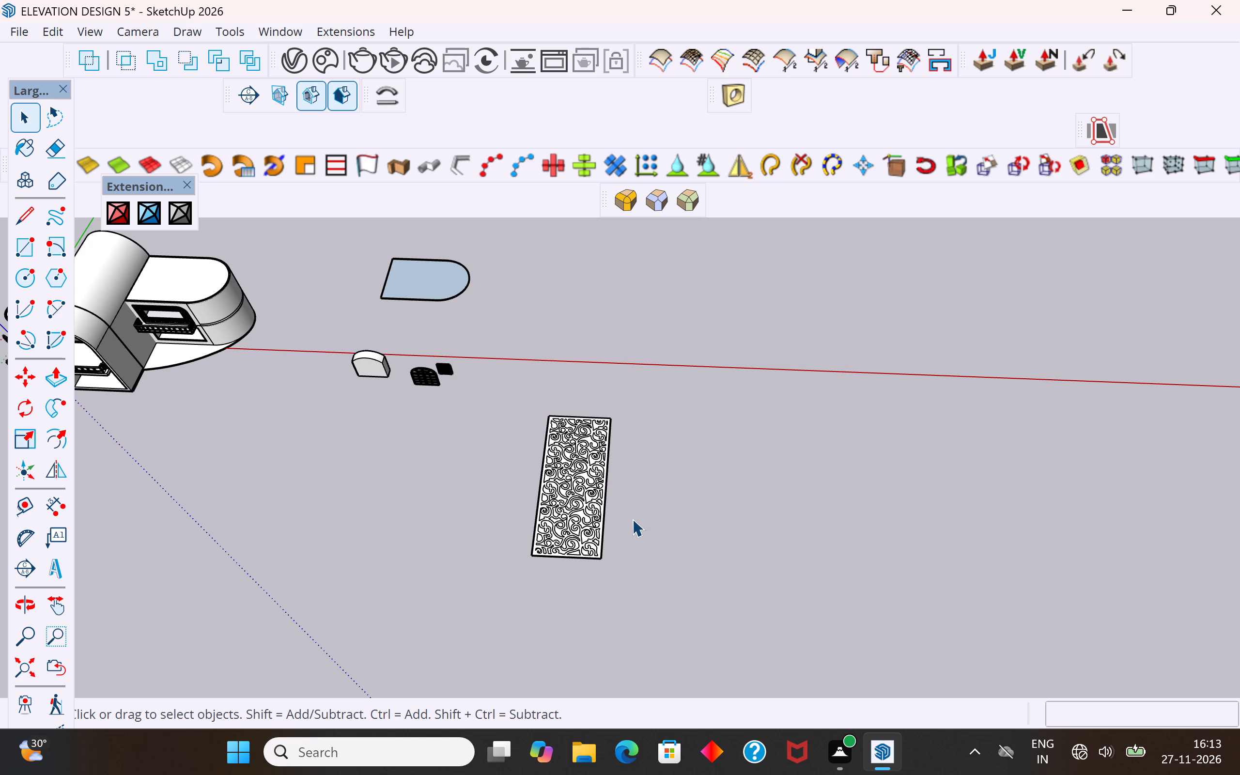
Delete the curved opening face in the near right corner of the jali panel.
scroll(629, 515, up, 3)
scroll(568, 550, up, 10)
middle_drag(565, 568, 566, 638)
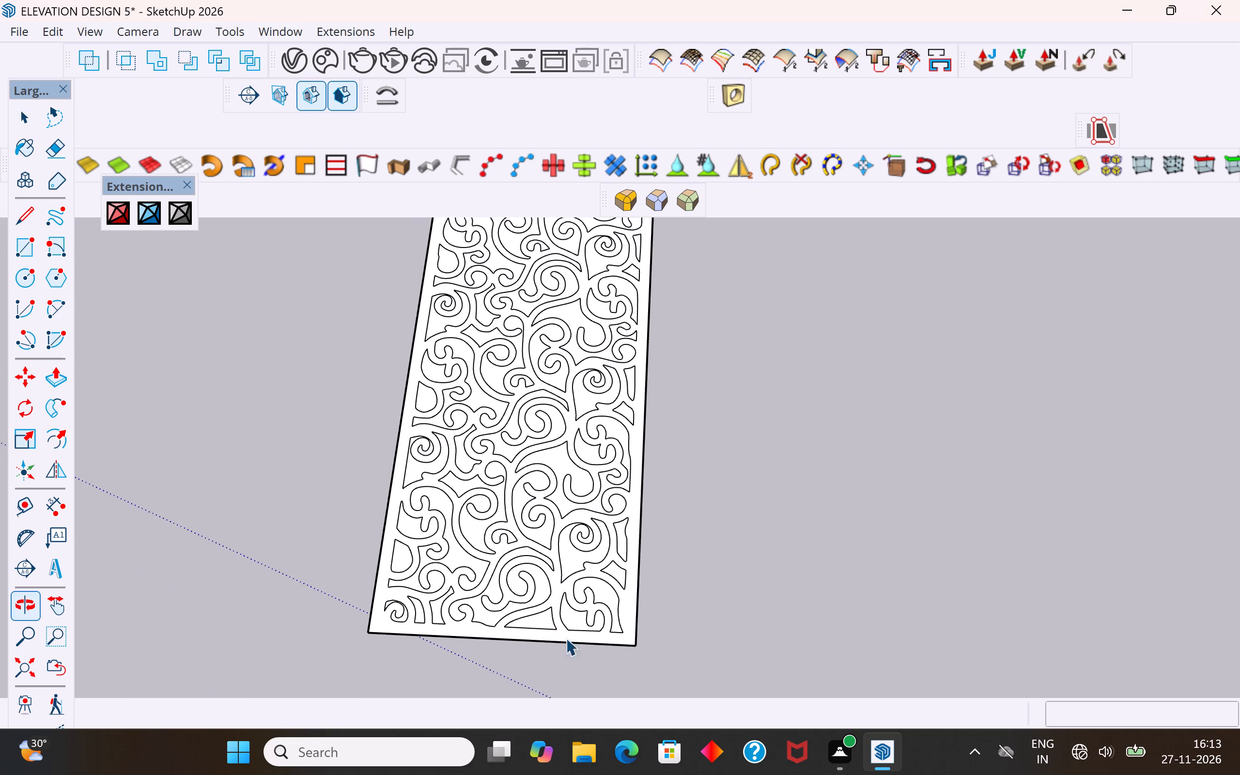
scroll(711, 541, down, 6)
scroll(625, 594, up, 9)
click(630, 588)
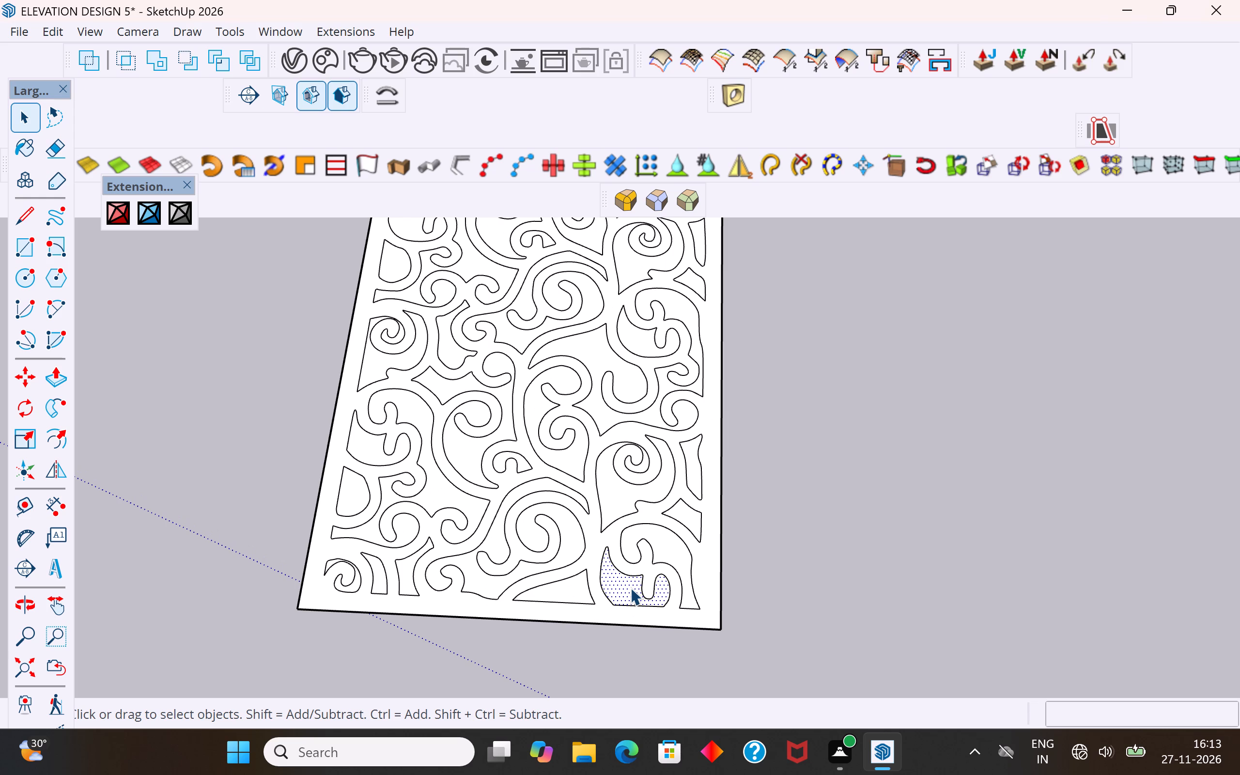
key(Delete)
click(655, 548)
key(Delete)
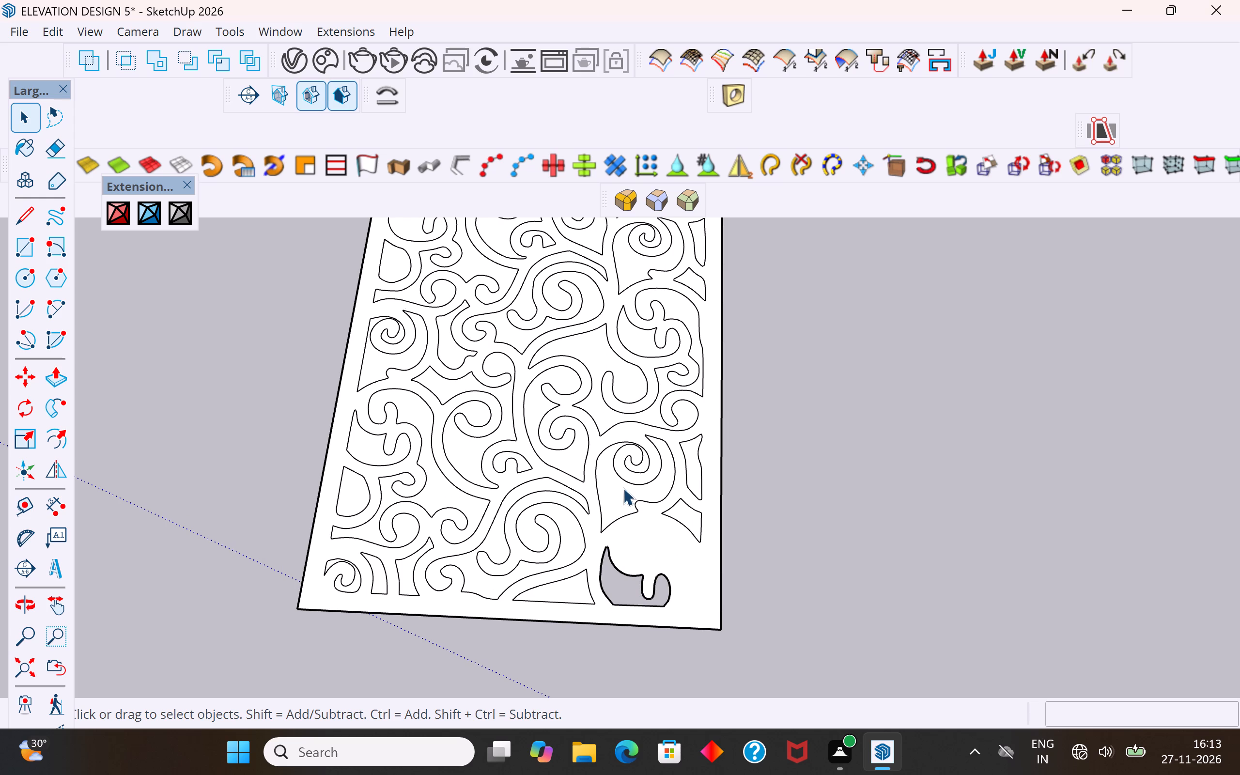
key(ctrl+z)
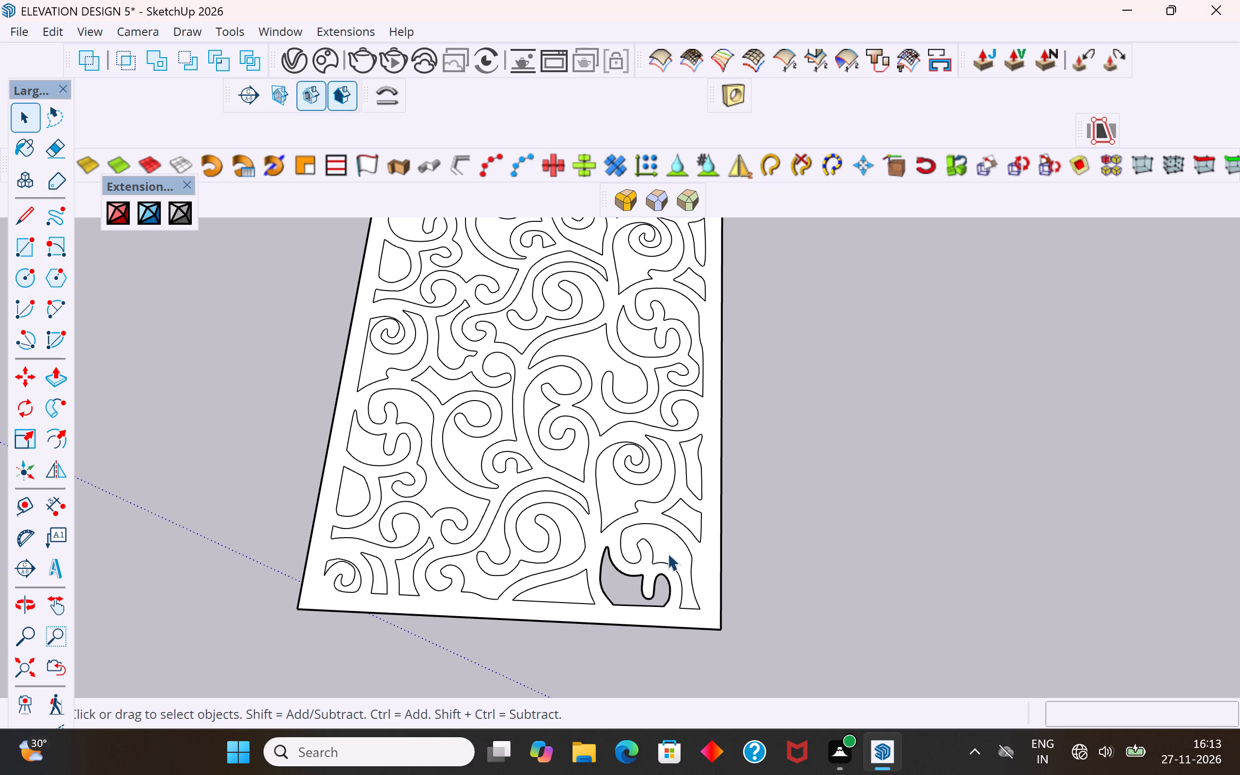
Delete the remaining large scroll opening faces at the near right corner and near centre of the jali panel.
click(667, 552)
key(Delete)
click(619, 489)
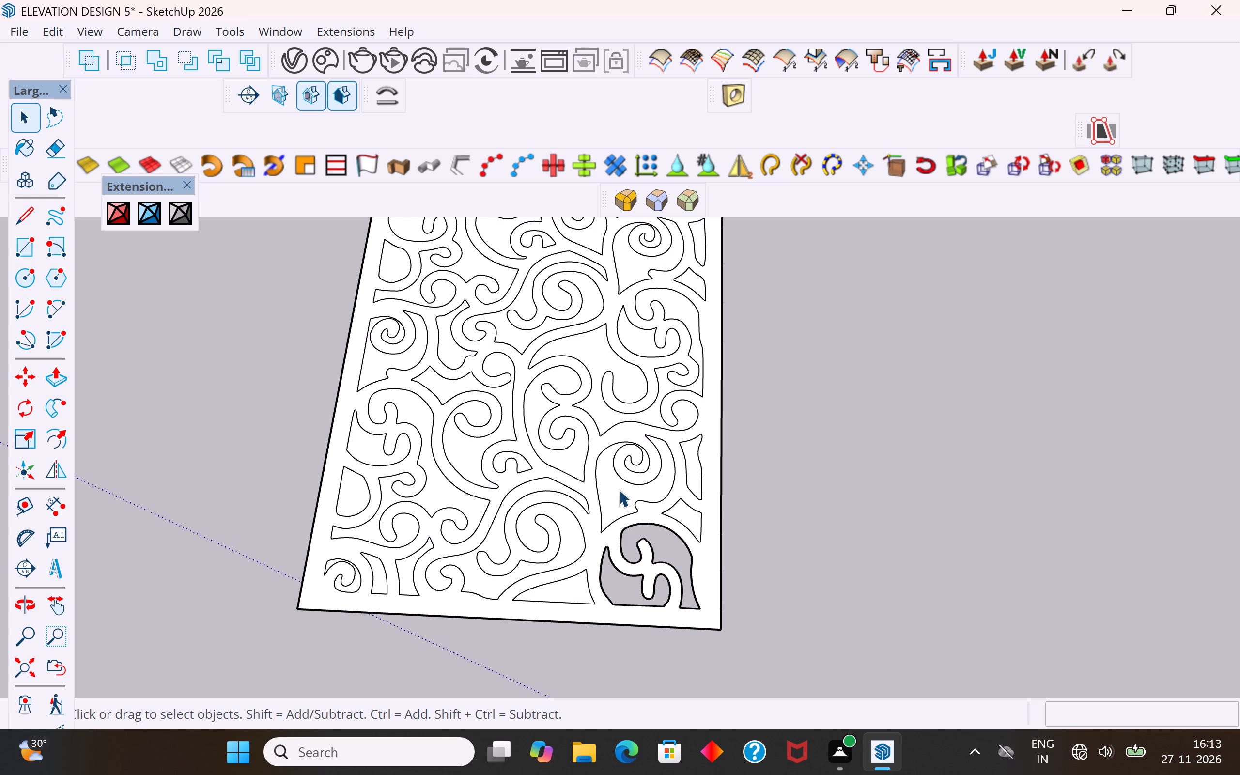
key(Delete)
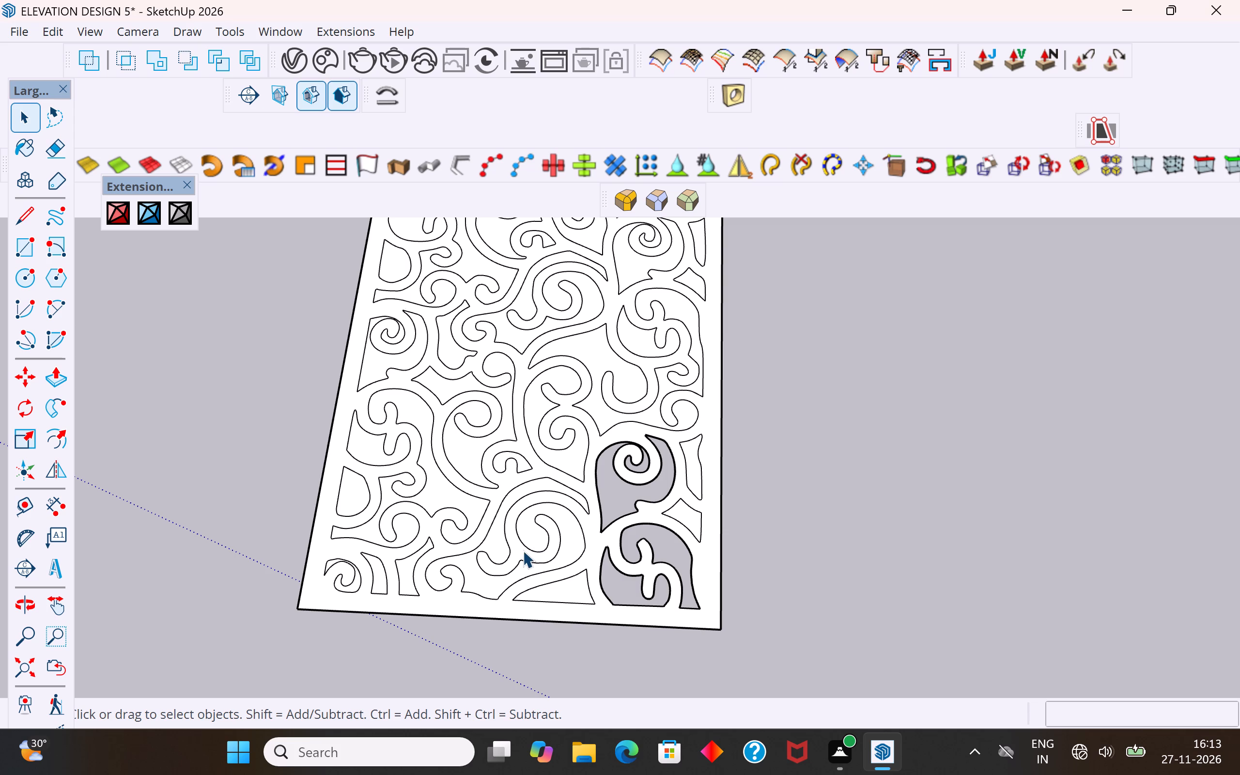
click(523, 550)
click(815, 562)
click(565, 585)
key(Delete)
click(563, 528)
key(Delete)
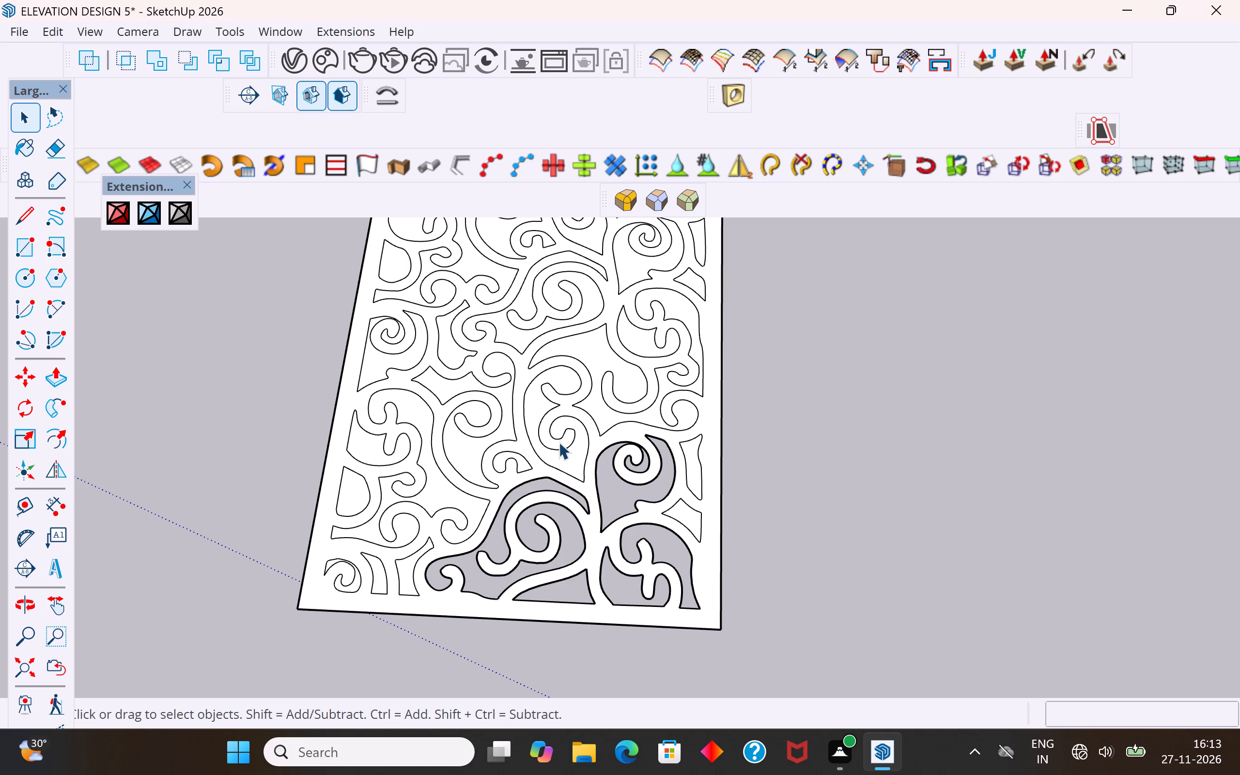
Delete the heart-shaped scroll face near the panel's centre and the two large branching opening faces to its left.
click(563, 453)
key(Delete)
click(461, 451)
key(Delete)
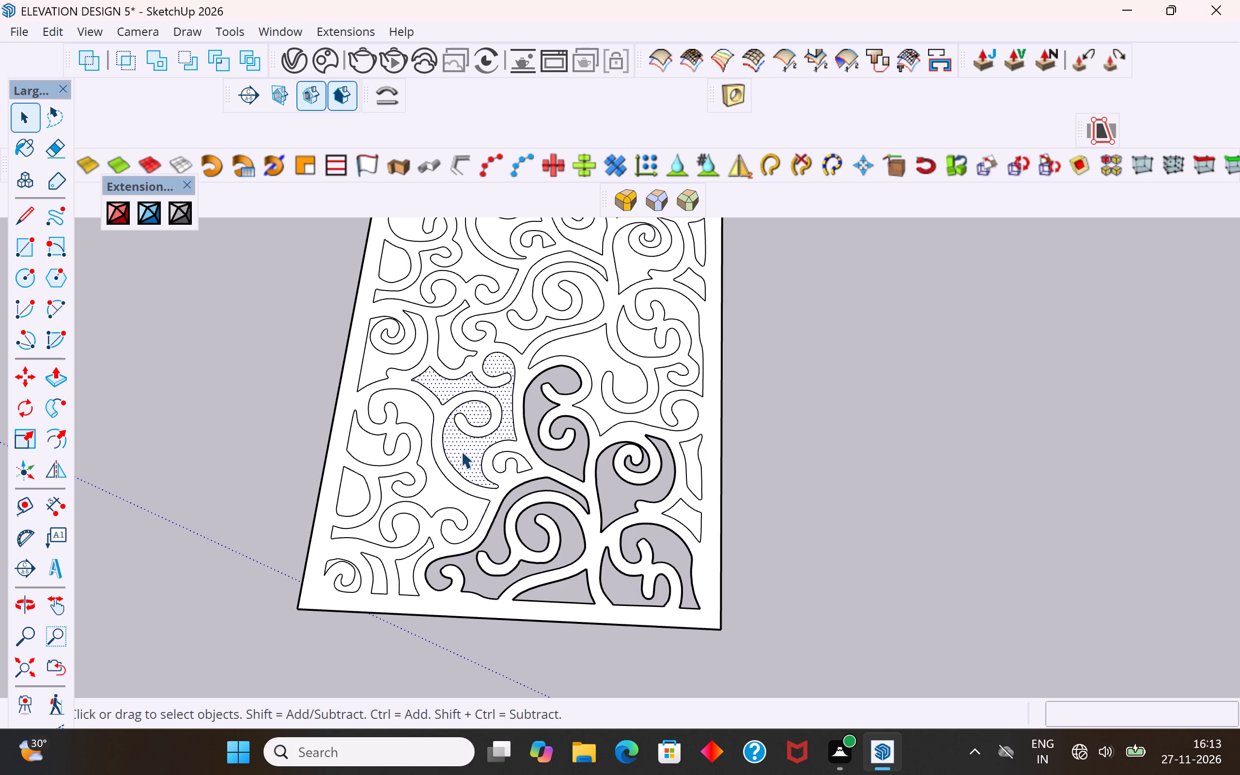
click(436, 486)
key(Delete)
Delete the teardrop and crescent opening faces along the jali's lower left edge, plus the small curved one farther up.
click(346, 482)
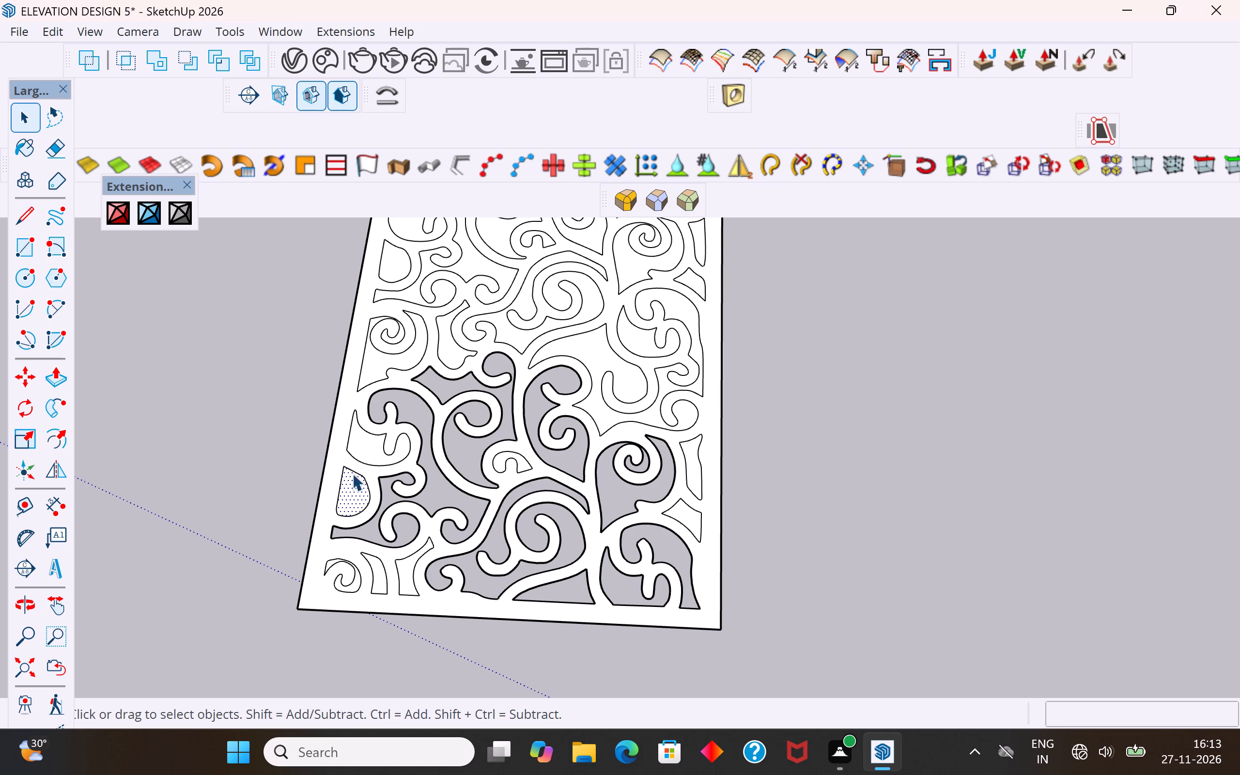
key(Delete)
click(358, 445)
key(Delete)
click(448, 350)
key(Delete)
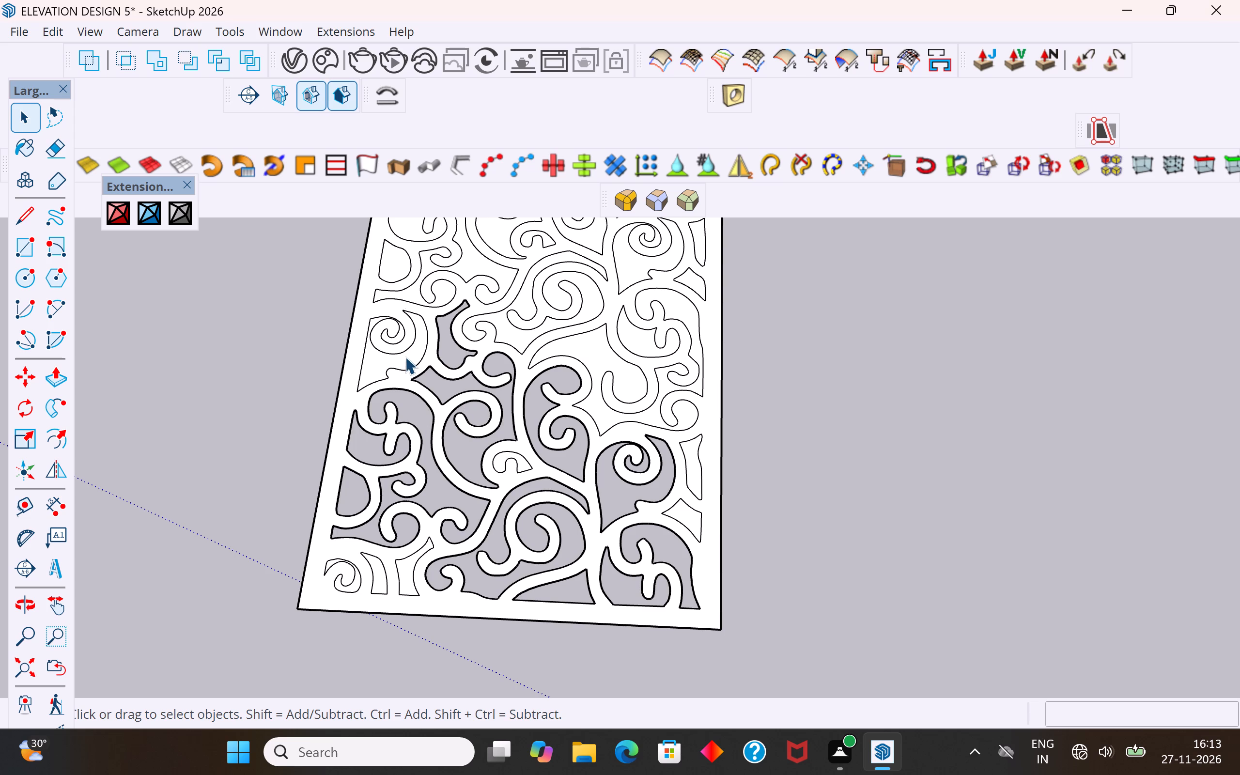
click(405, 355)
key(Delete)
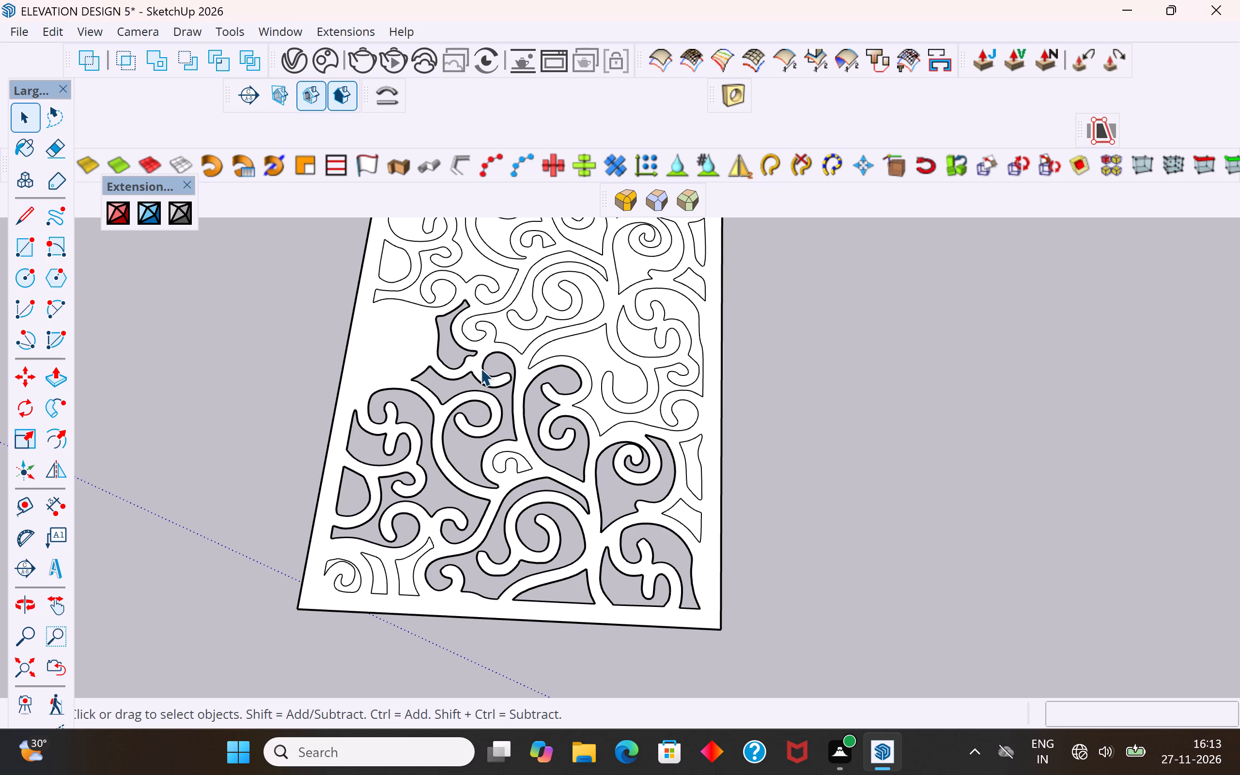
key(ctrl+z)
Delete the spiral opening face at the left edge, the central spiral scroll face and the large scroll face beside it on the right.
click(378, 359)
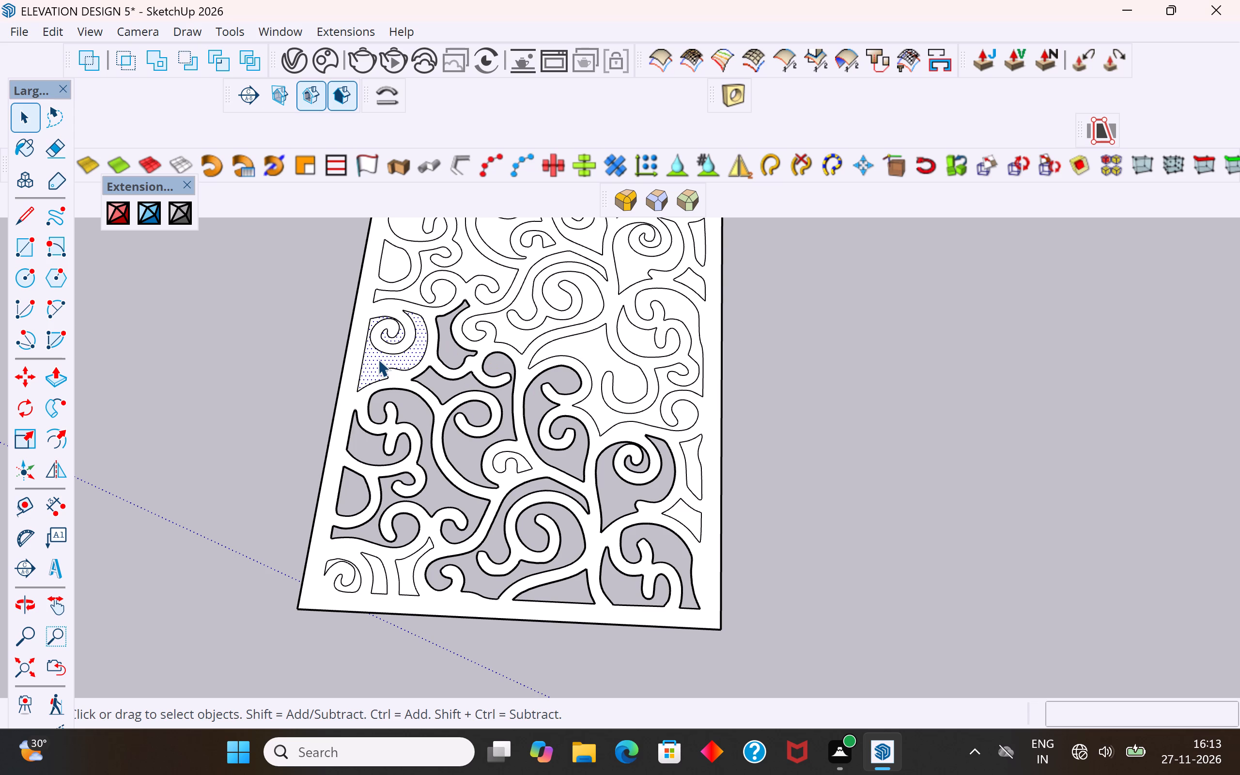
key(Delete)
click(507, 332)
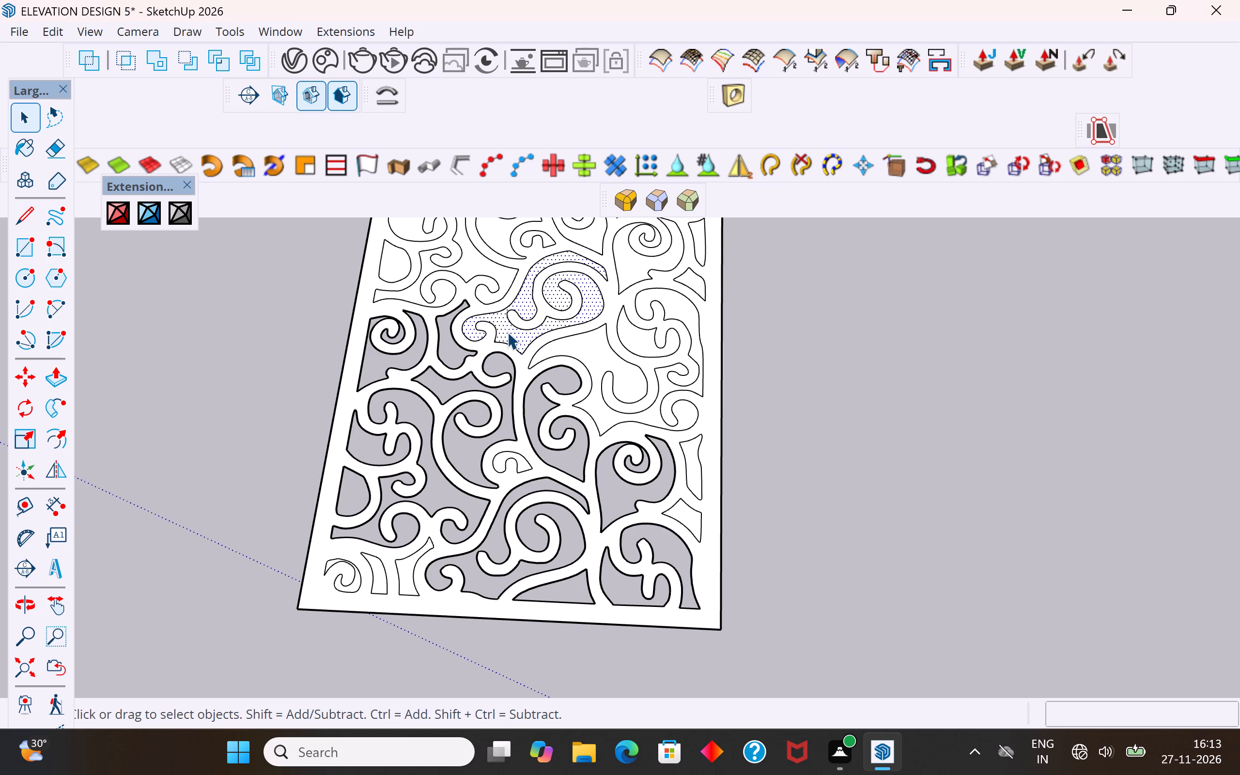
key(Delete)
click(583, 343)
key(Delete)
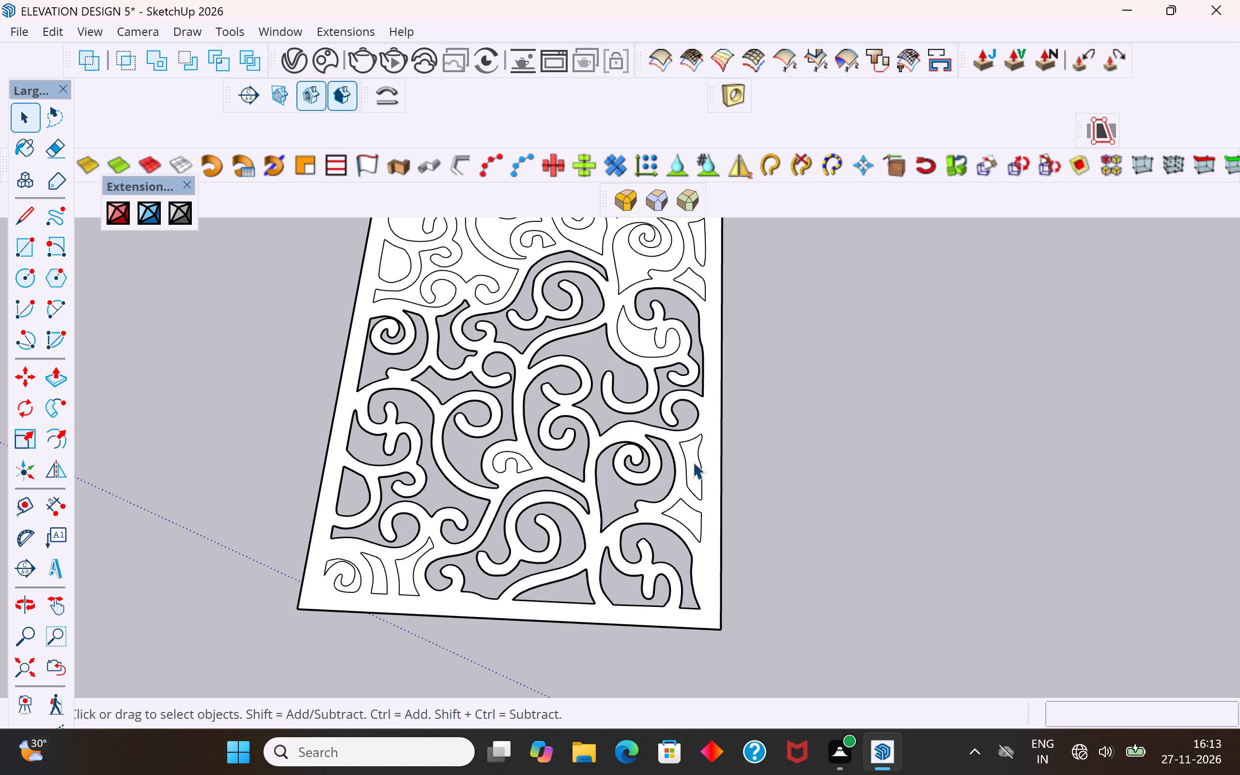
Delete the two small pointed opening faces along the jali's right edge, above the near right corner.
click(693, 461)
key(Delete)
click(687, 512)
key(Delete)
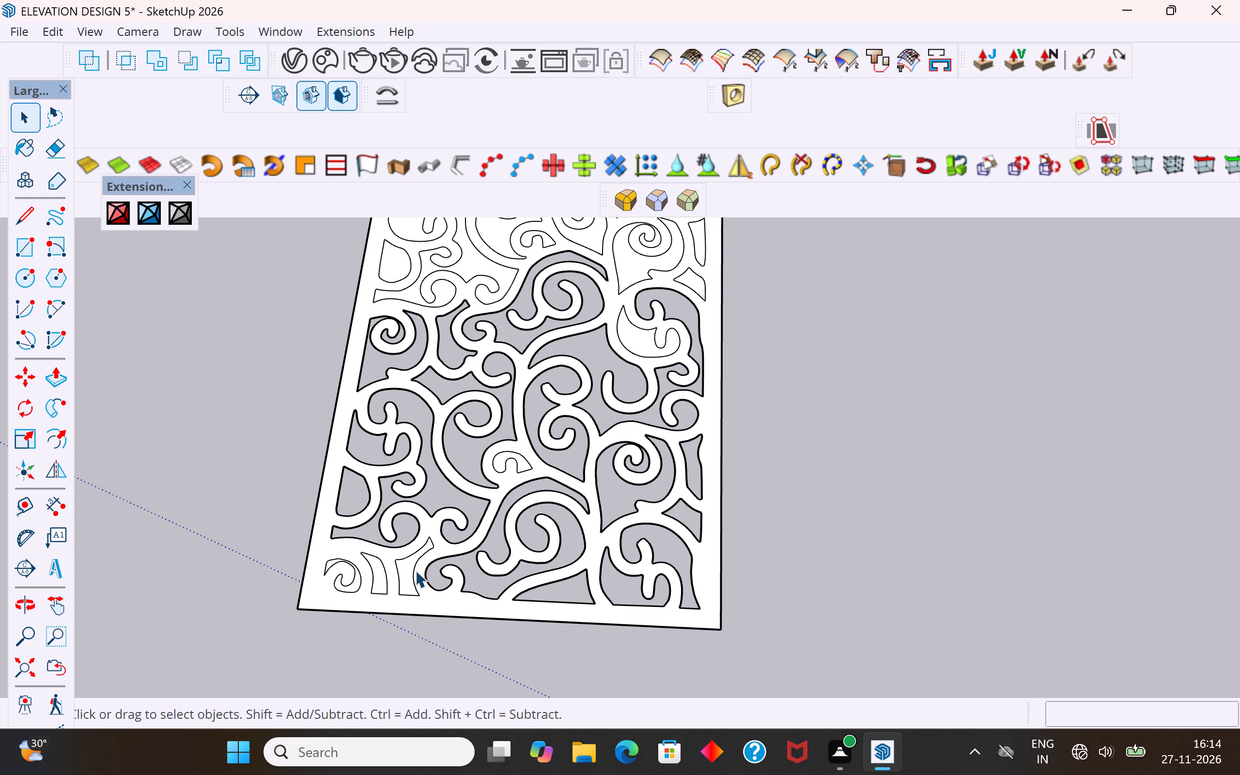
Delete the two narrow opening faces and the small spiral one in the near left corner of the jali.
click(407, 565)
key(Delete)
click(379, 577)
key(Delete)
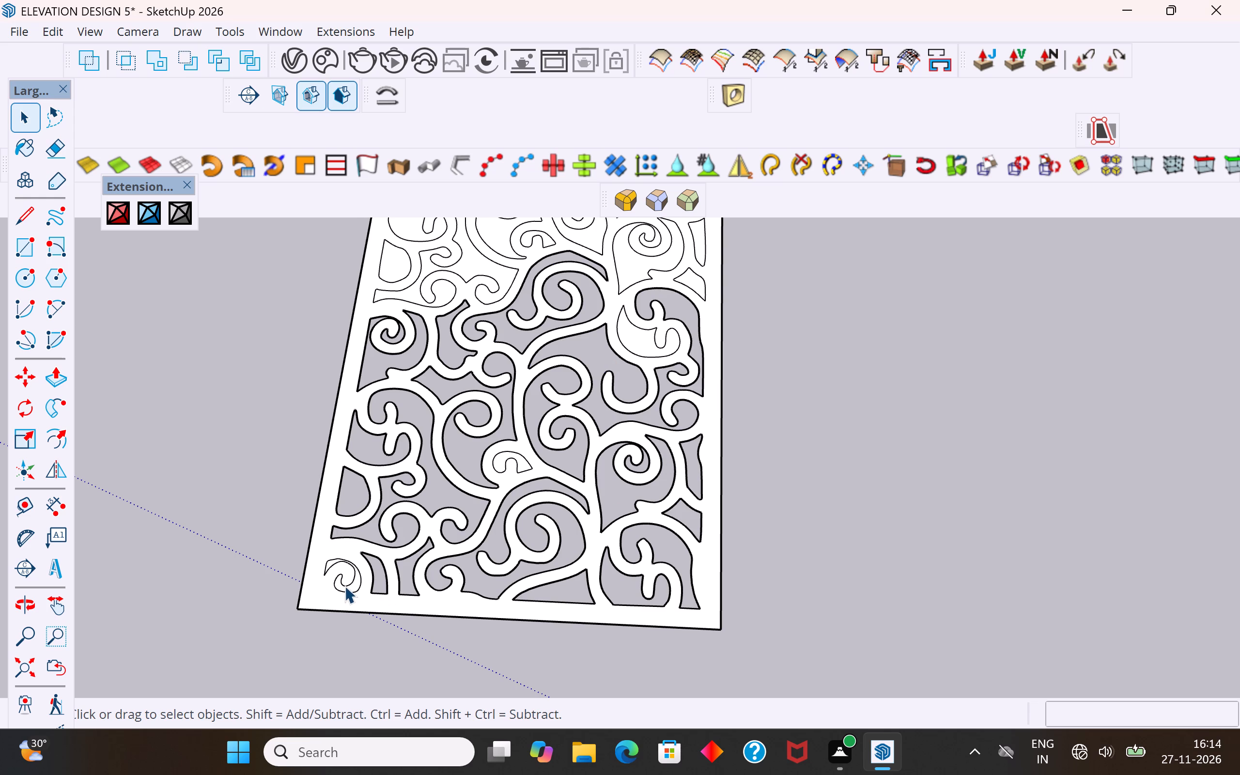
scroll(344, 585, up, 9)
click(368, 583)
key(Delete)
Delete the uncut crescent scroll face on the jali's right side and the spiral opening face just beyond it.
scroll(381, 608, down, 5)
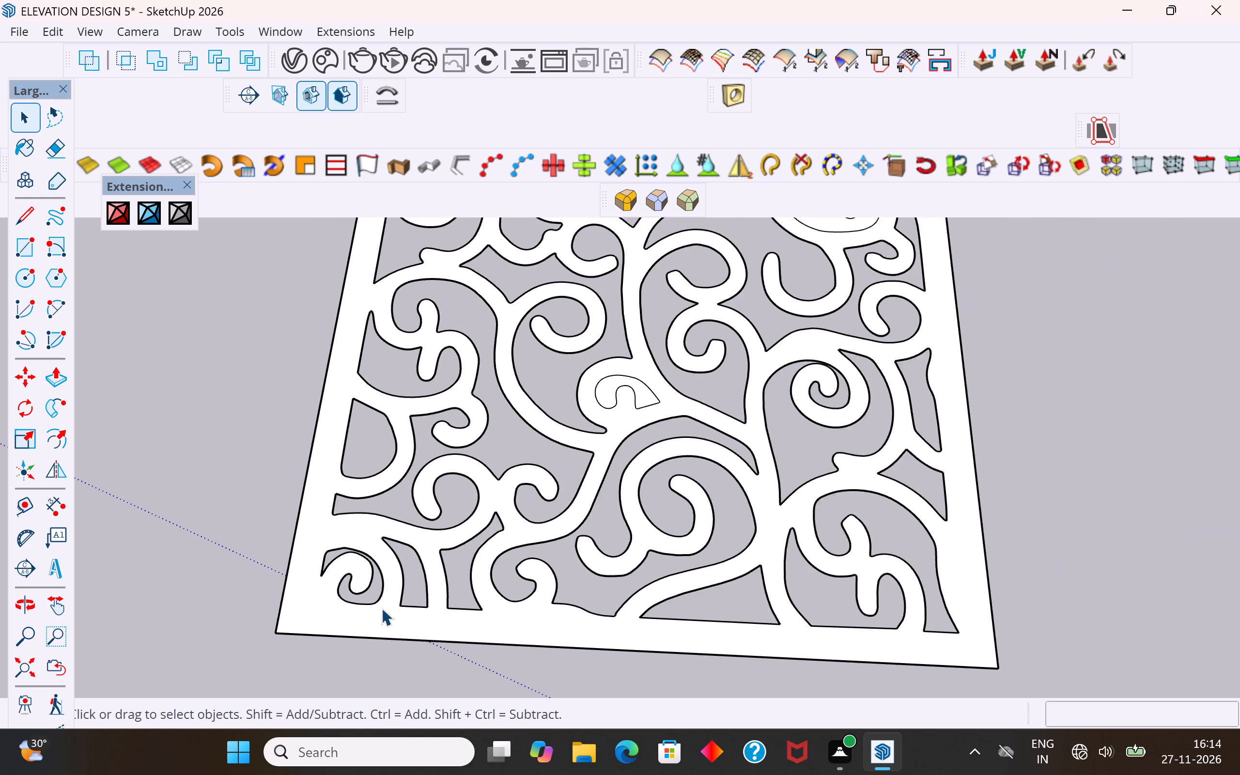
scroll(381, 608, down, 12)
middle_drag(477, 502, 548, 598)
scroll(552, 499, up, 11)
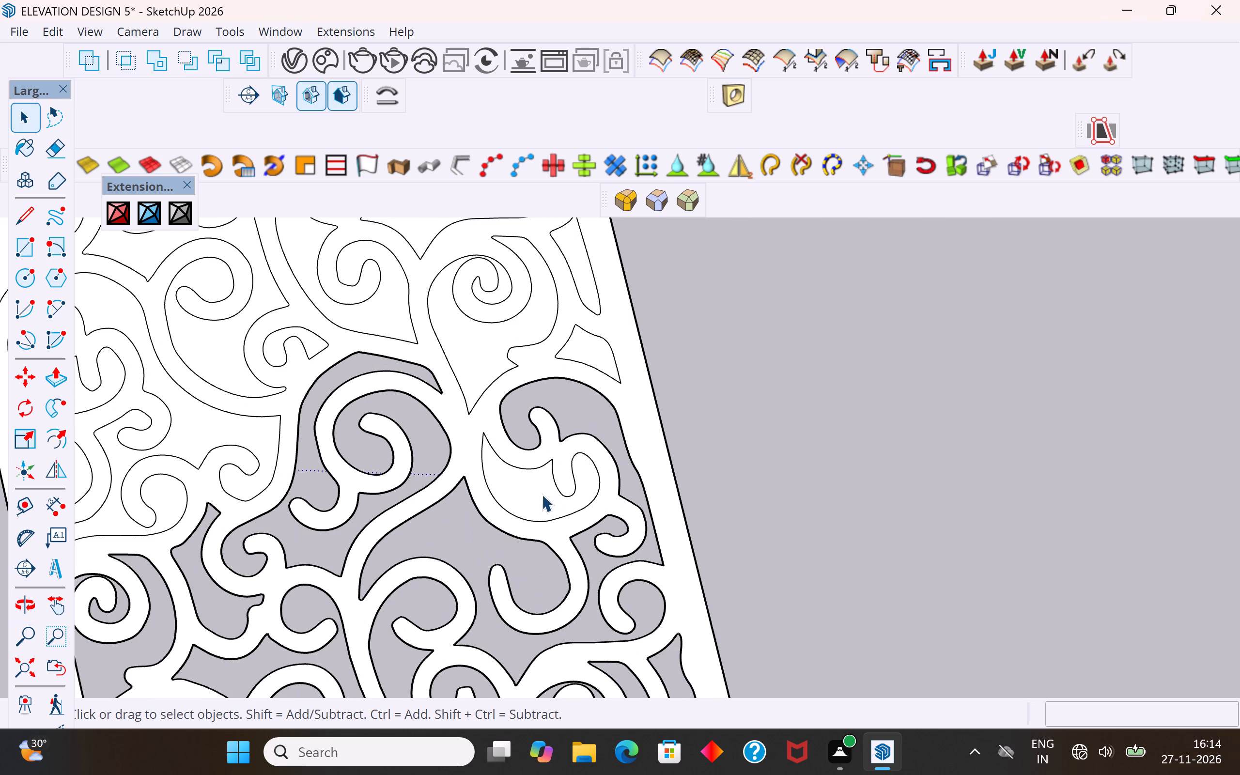
click(538, 492)
key(Delete)
scroll(500, 558, down, 6)
scroll(483, 410, up, 4)
click(490, 459)
key(Delete)
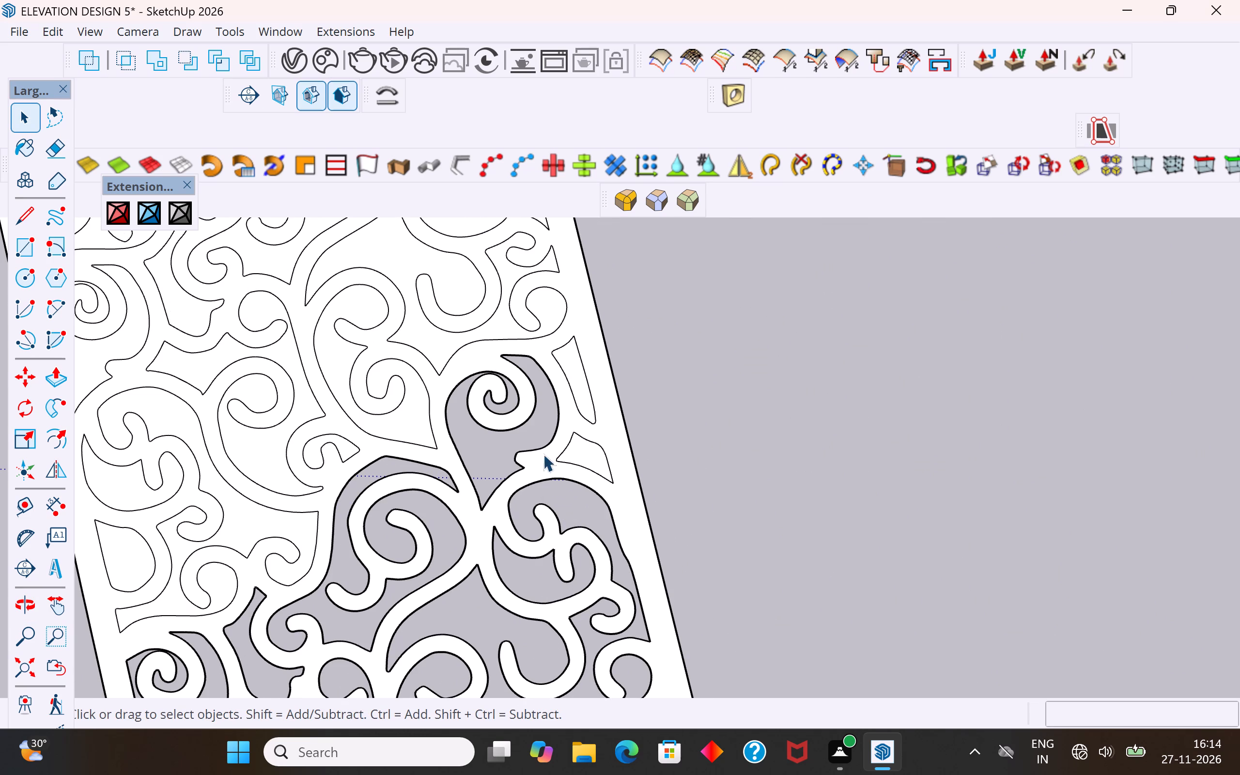
Delete the two small pointed faces at the right edge, plus the large scroll and heart-shaped opening faces beside them.
click(575, 455)
key(Delete)
click(575, 385)
key(Delete)
click(496, 321)
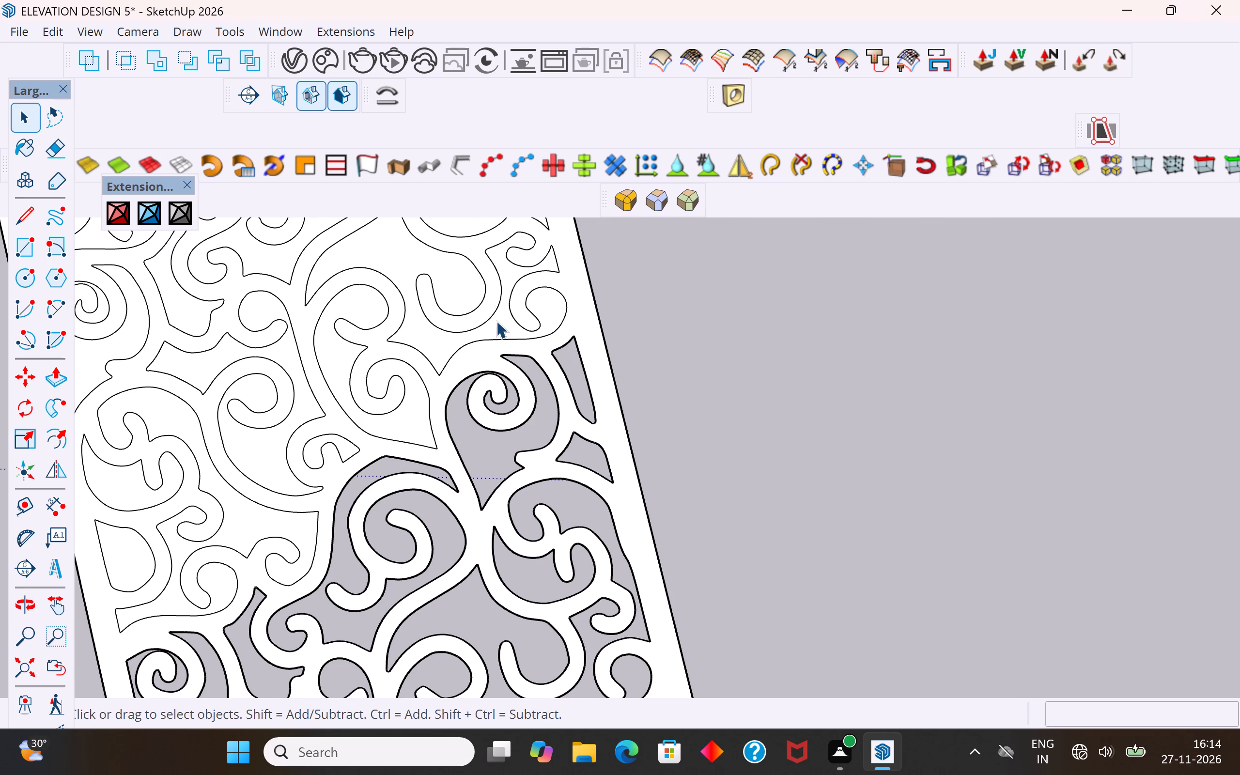
key(Delete)
click(413, 414)
key(Delete)
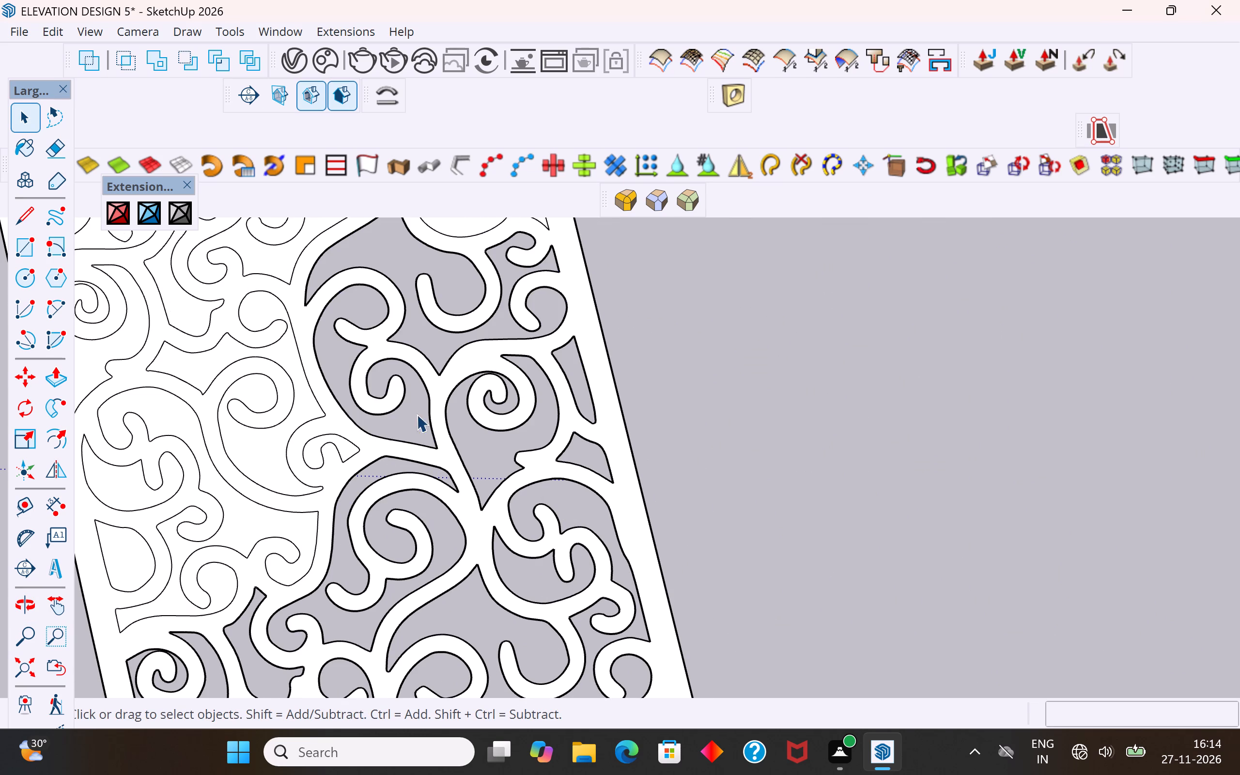
Delete the large branching, teardrop and crescent opening faces along the left edge of the jali's middle section.
scroll(717, 488, down, 4)
middle_drag(744, 543, 680, 568)
scroll(741, 497, down, 5)
middle_drag(845, 514, 645, 560)
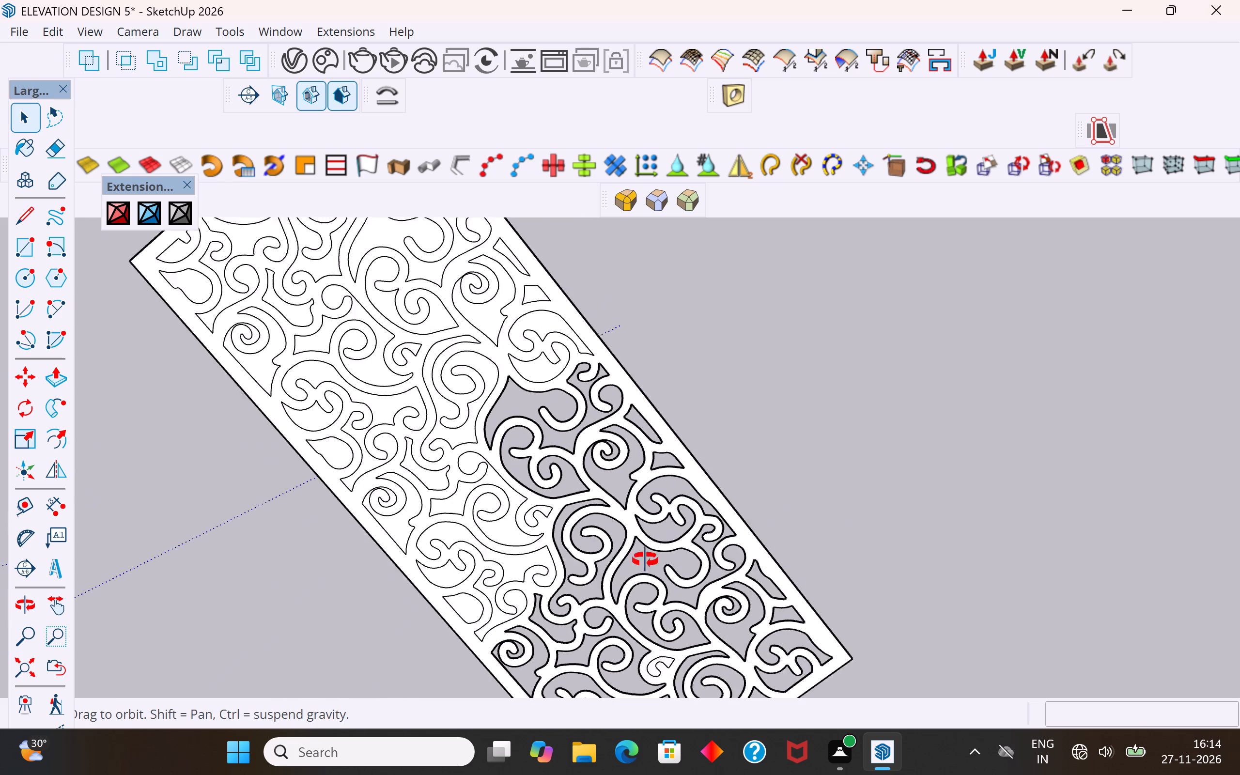
middle_drag(645, 560, 644, 405)
scroll(746, 479, down, 6)
middle_drag(871, 563, 363, 538)
scroll(453, 502, up, 2)
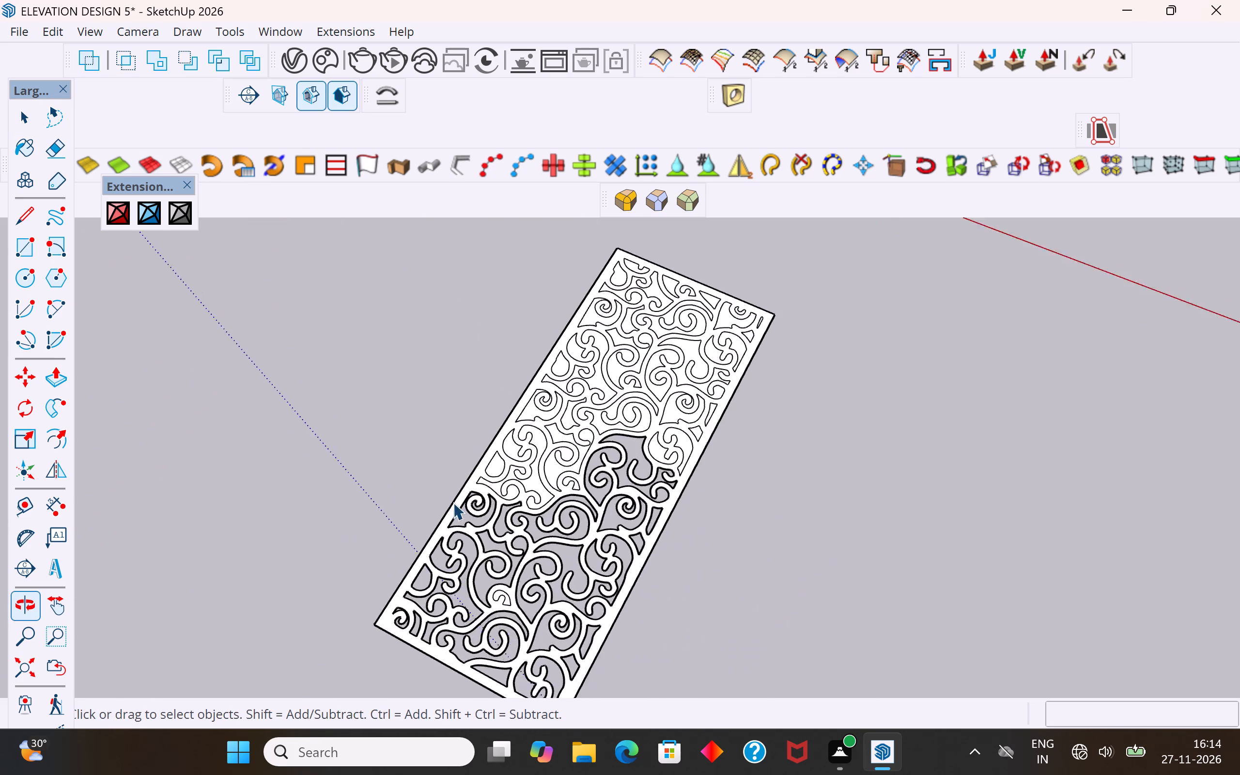
scroll(453, 502, up, 16)
middle_drag(626, 565, 655, 640)
scroll(587, 596, down, 8)
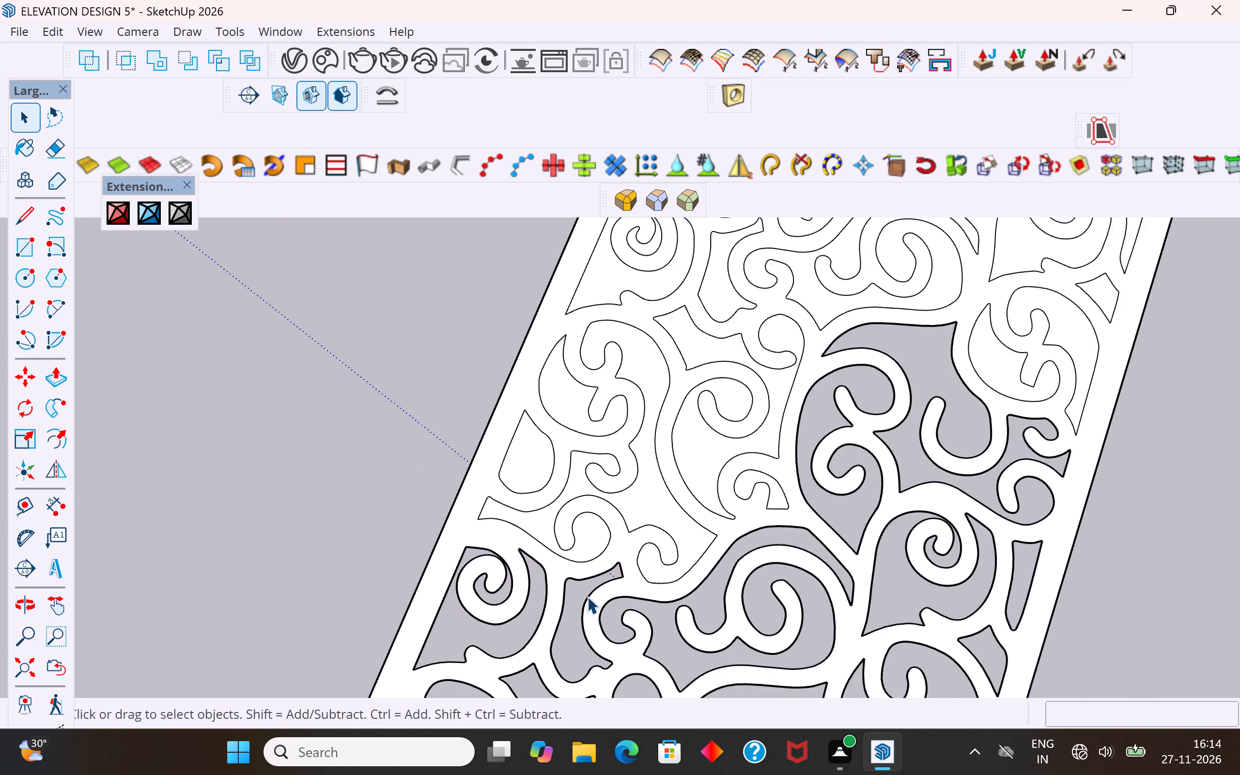
scroll(587, 596, down, 2)
middle_drag(556, 617, 604, 651)
scroll(561, 620, down, 1)
scroll(613, 593, down, 5)
middle_drag(599, 608, 630, 651)
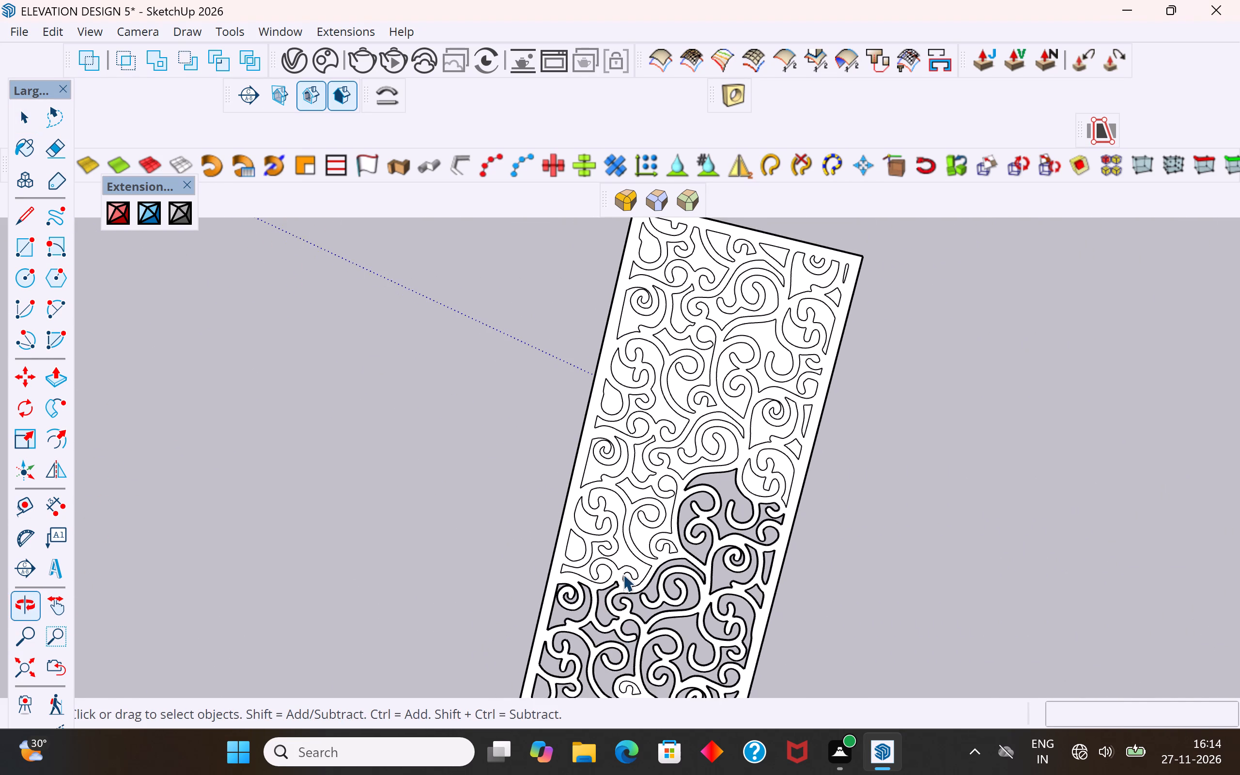
scroll(623, 572, up, 5)
click(624, 538)
key(Delete)
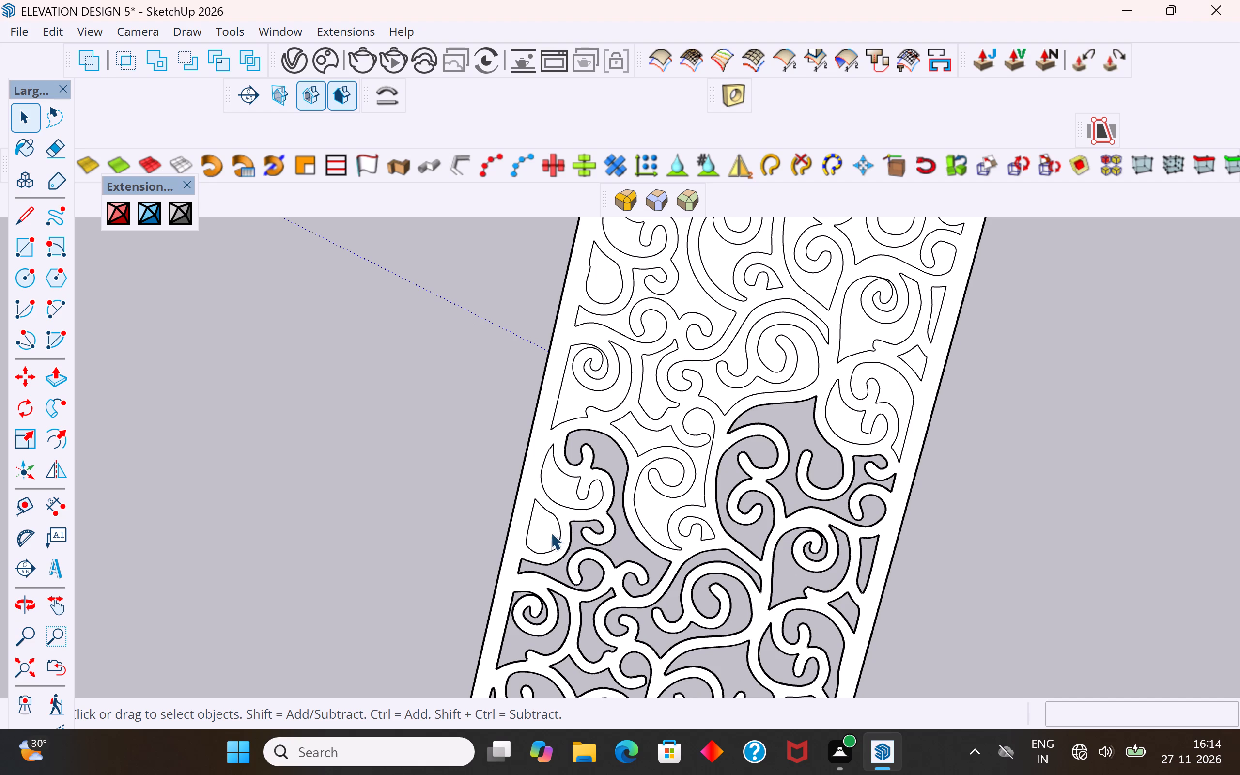
click(547, 532)
key(Delete)
click(559, 494)
key(Delete)
Delete the middle section's central scroll, small arch, large spiral and small curved opening faces, plus the spiral one at the left edge.
click(643, 432)
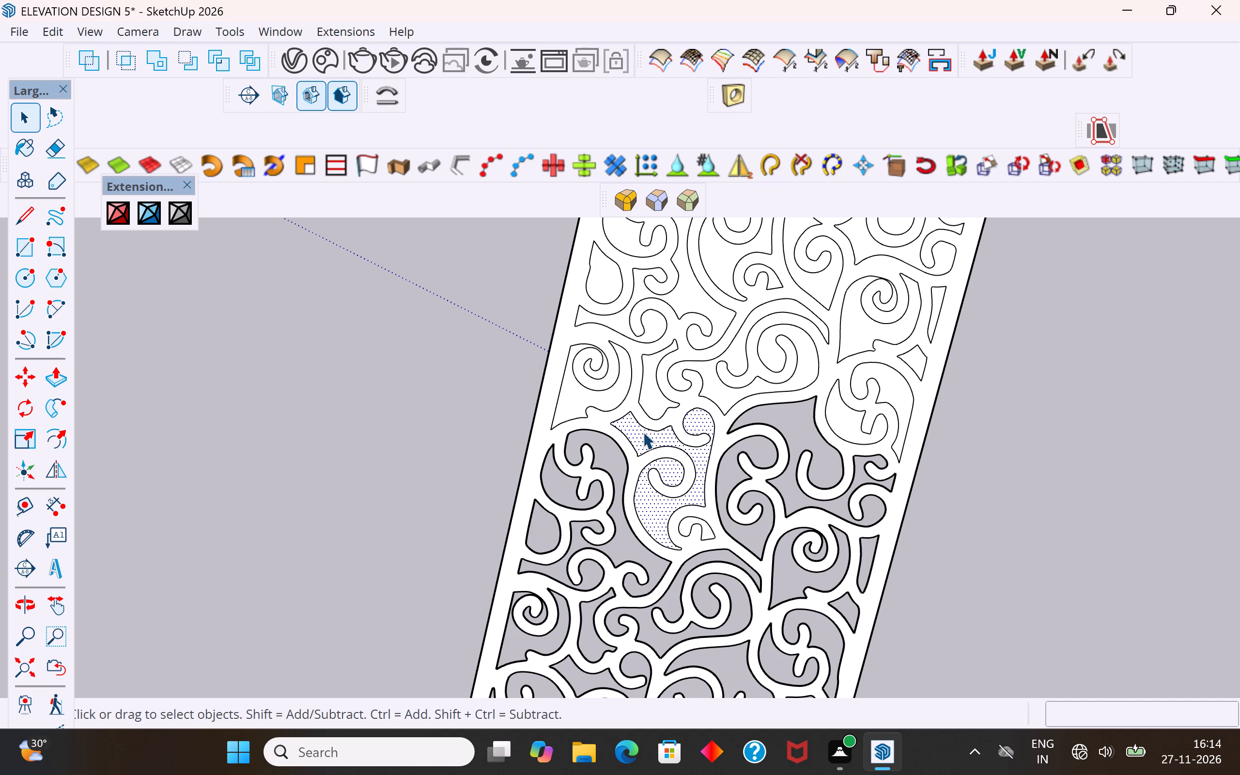
key(Delete)
click(685, 524)
key(Delete)
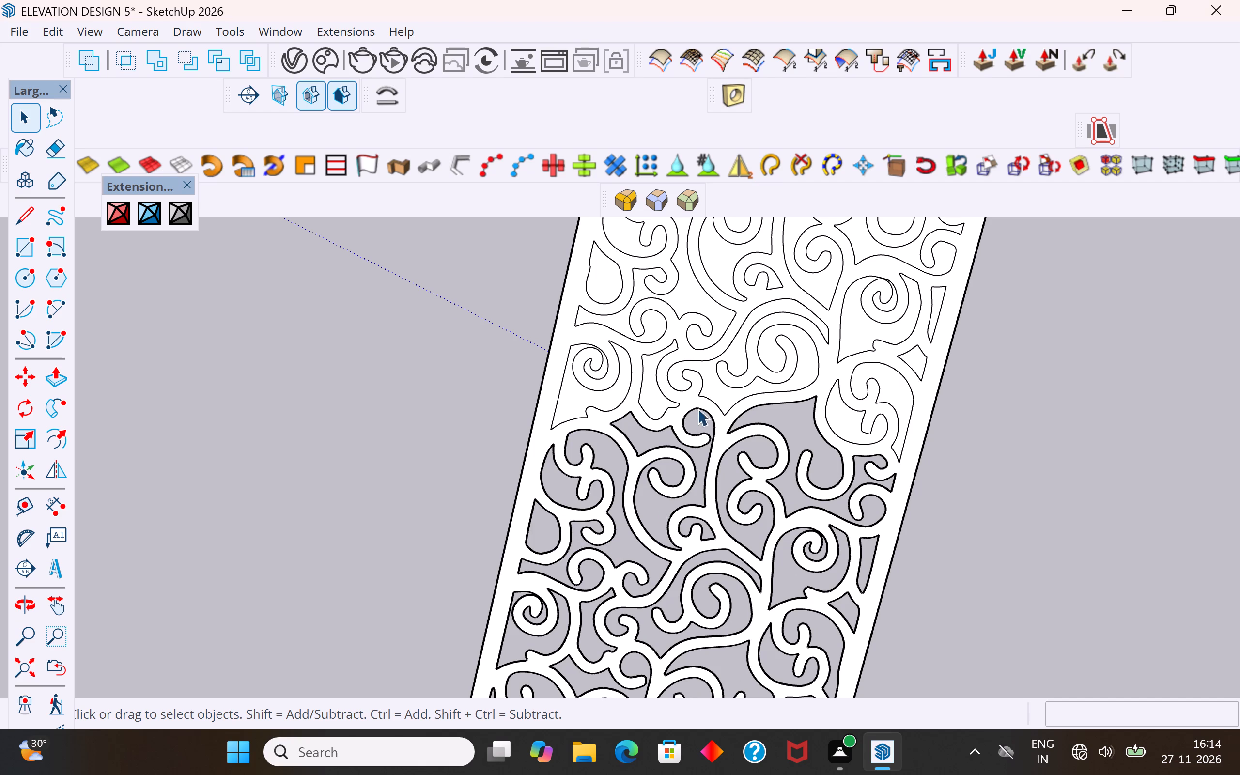
click(712, 385)
key(Delete)
click(649, 400)
key(Delete)
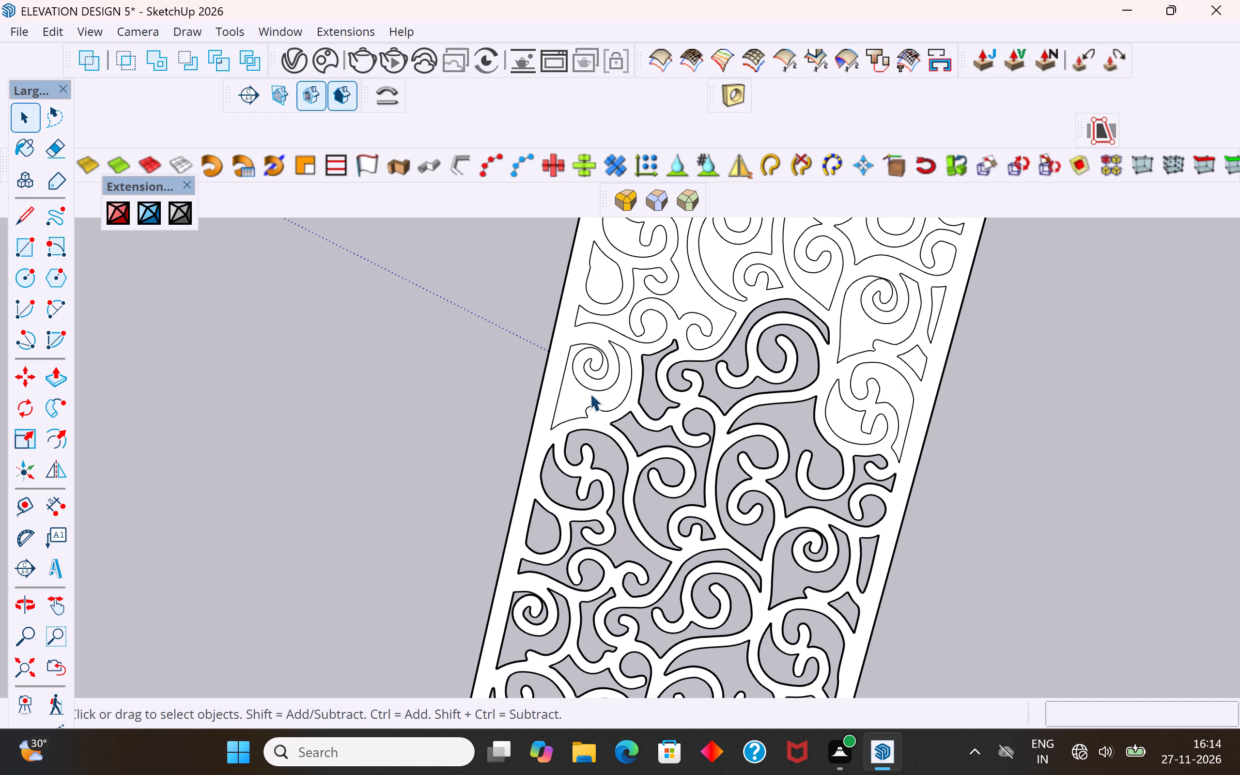
click(590, 393)
key(Delete)
Delete the next uncut faces up the jali's right side: the two curled scrolls, the spiral and the two small pointed edge openings.
scroll(554, 547, down, 6)
middle_drag(560, 550, 613, 586)
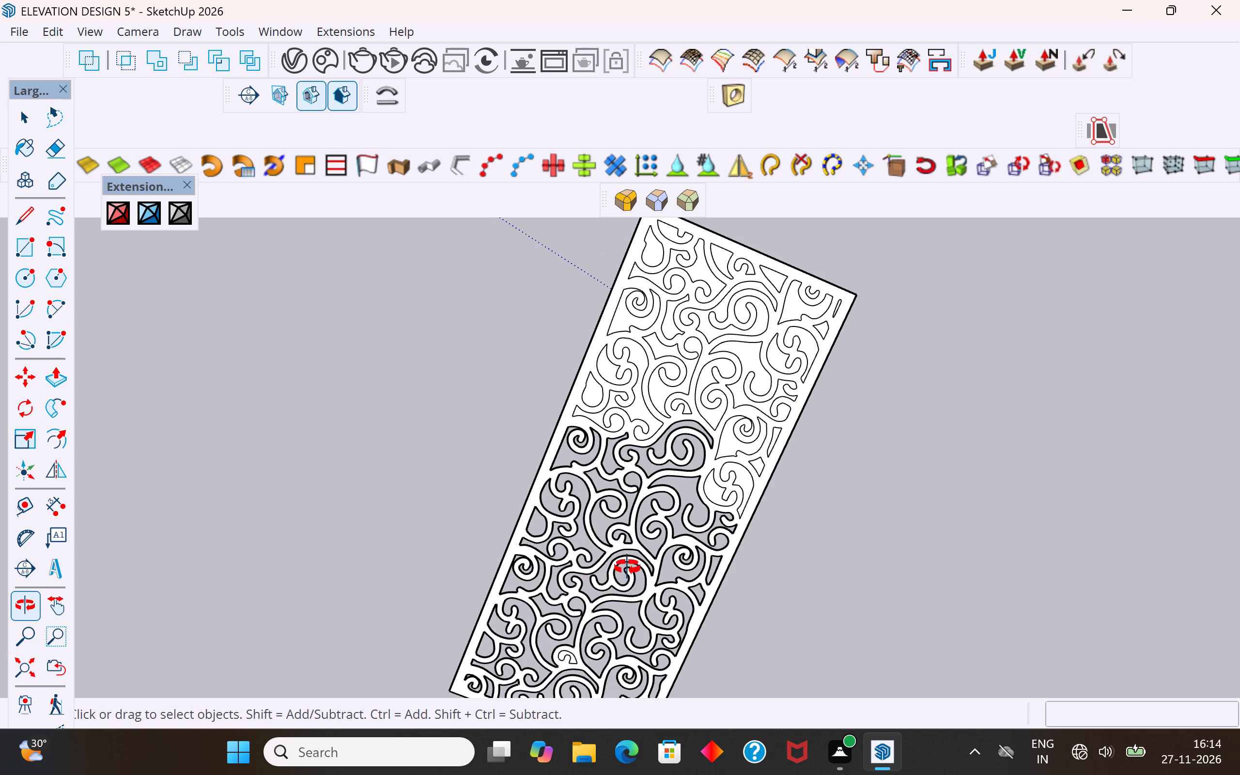
middle_drag(627, 568, 743, 401)
middle_drag(594, 584, 761, 560)
scroll(738, 430, up, 5)
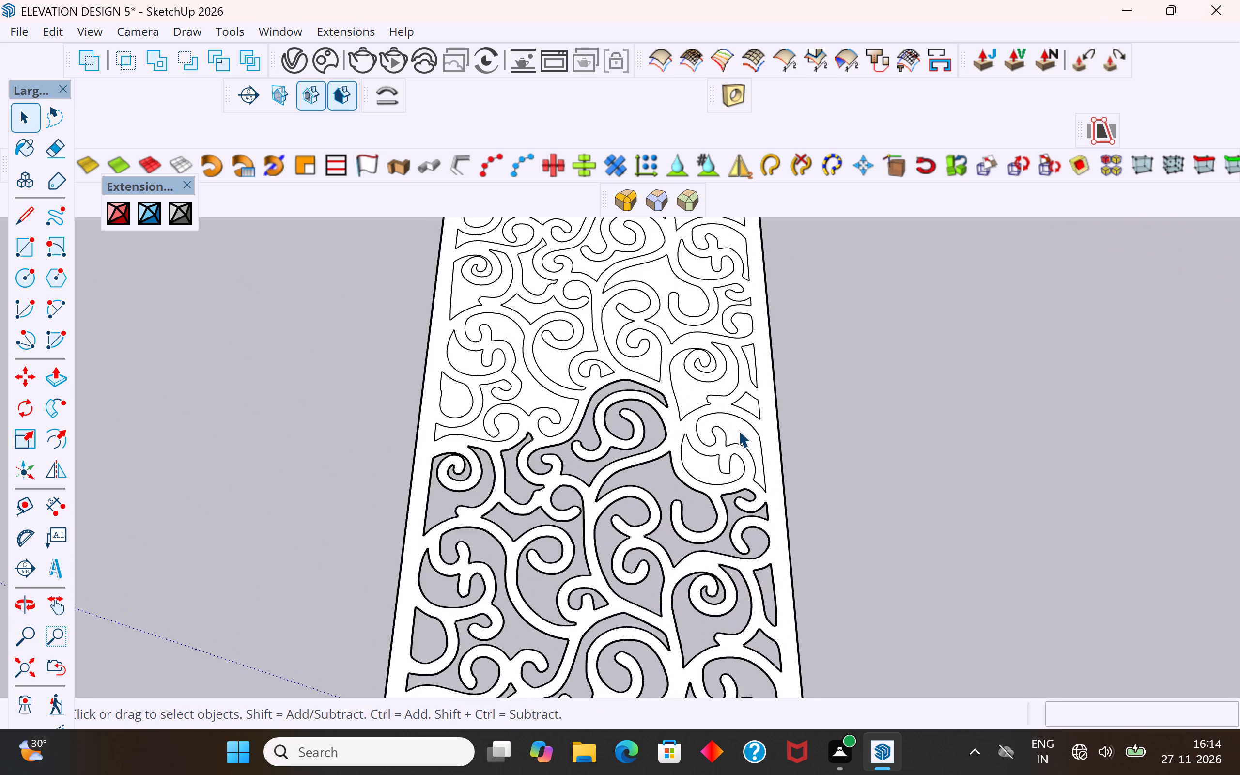
scroll(738, 430, up, 2)
click(738, 430)
key(Delete)
click(696, 482)
key(Delete)
click(679, 373)
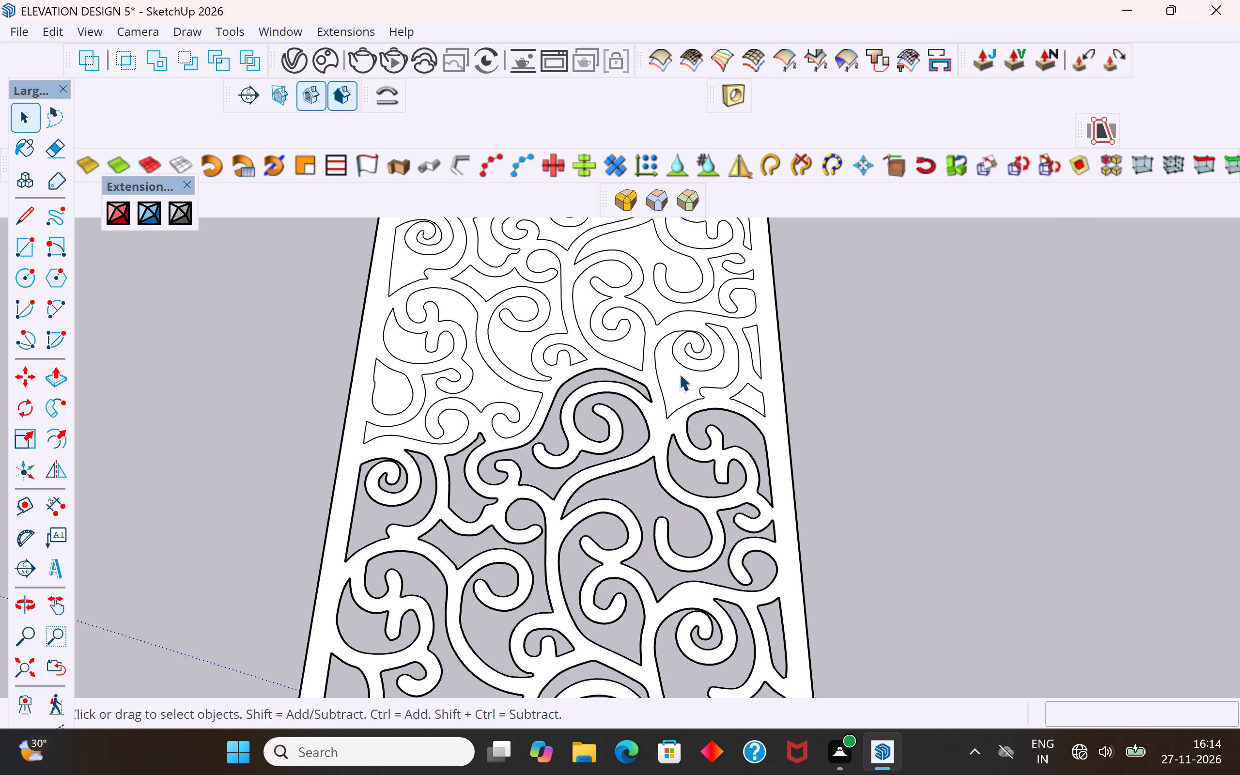
key(Delete)
click(753, 402)
key(Delete)
click(752, 336)
key(Delete)
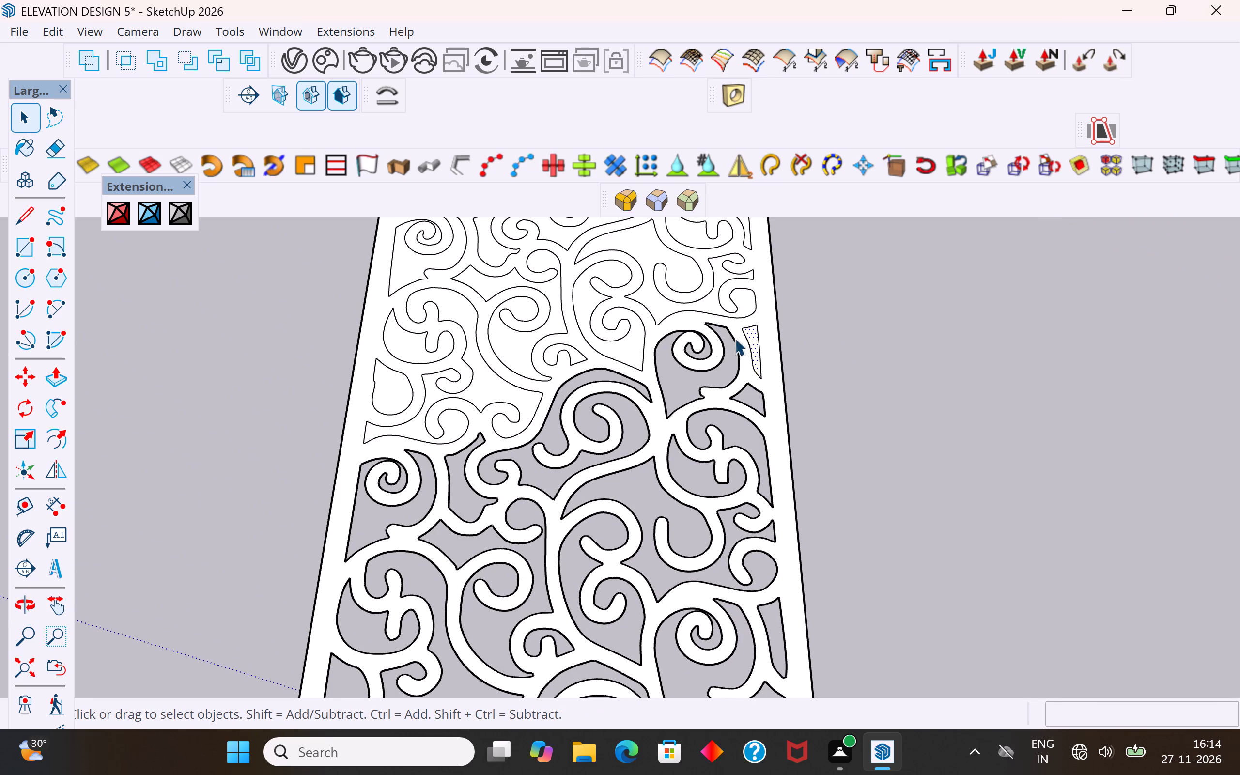
Delete the heart-shaped, arch and scroll faces at the centre, plus the branching, teardrop and crescent faces on the left at that level.
click(629, 346)
key(Delete)
click(549, 354)
key(Delete)
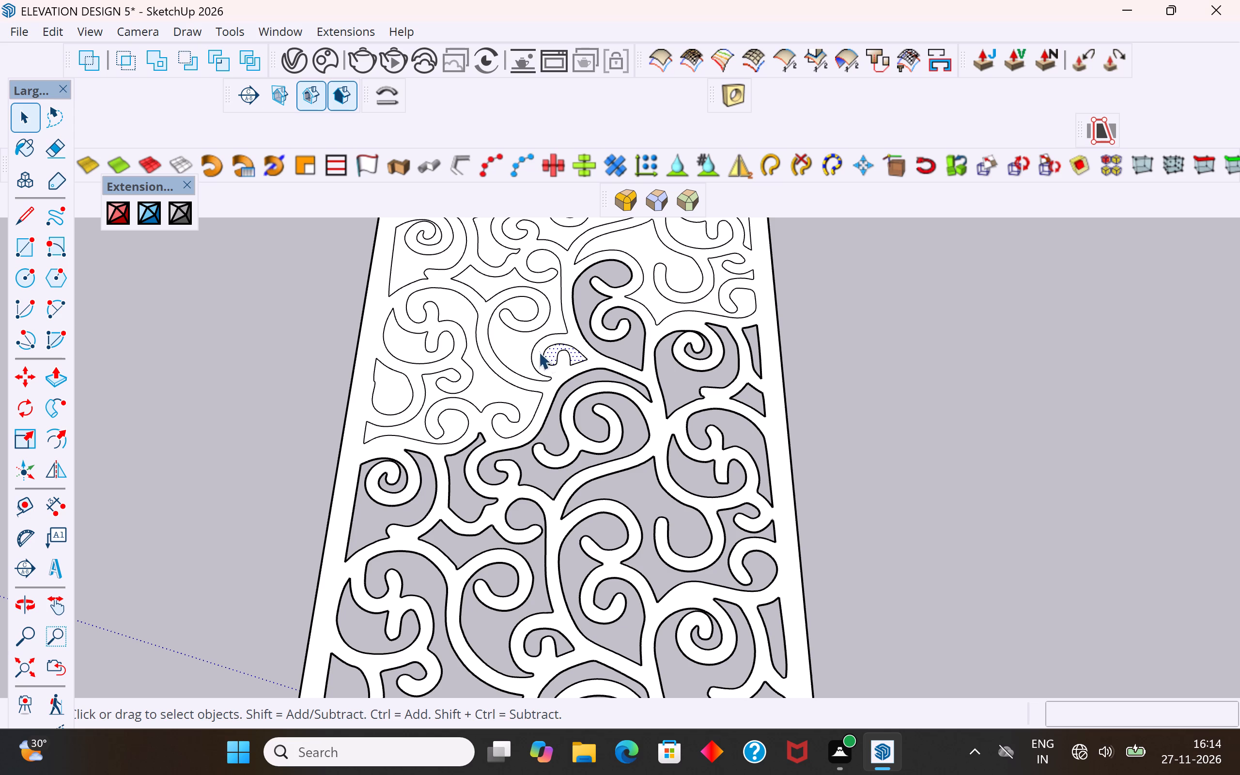
click(522, 345)
key(Delete)
click(493, 387)
key(Delete)
click(389, 394)
key(Delete)
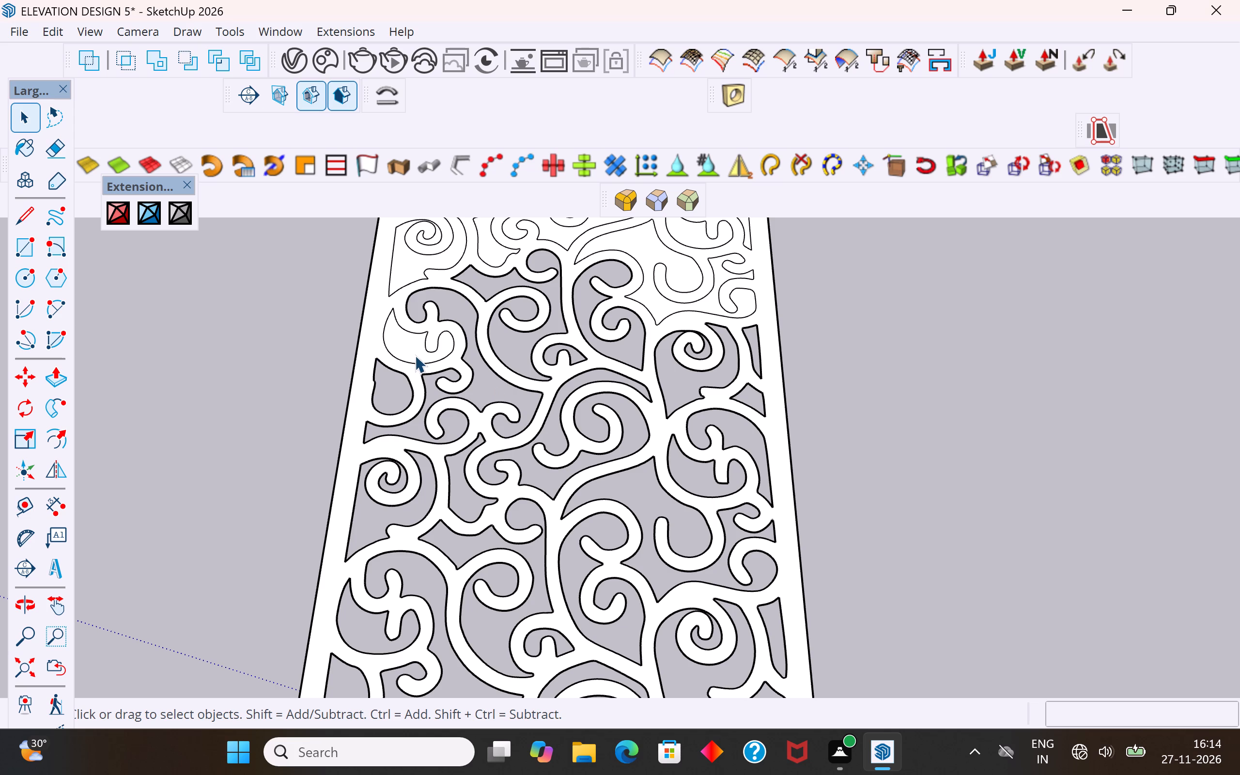
click(416, 353)
key(Delete)
Delete the large scroll and crescent opening faces on the right side near the far end, plus the large central spiral face.
scroll(494, 465, down, 10)
middle_drag(473, 459, 517, 573)
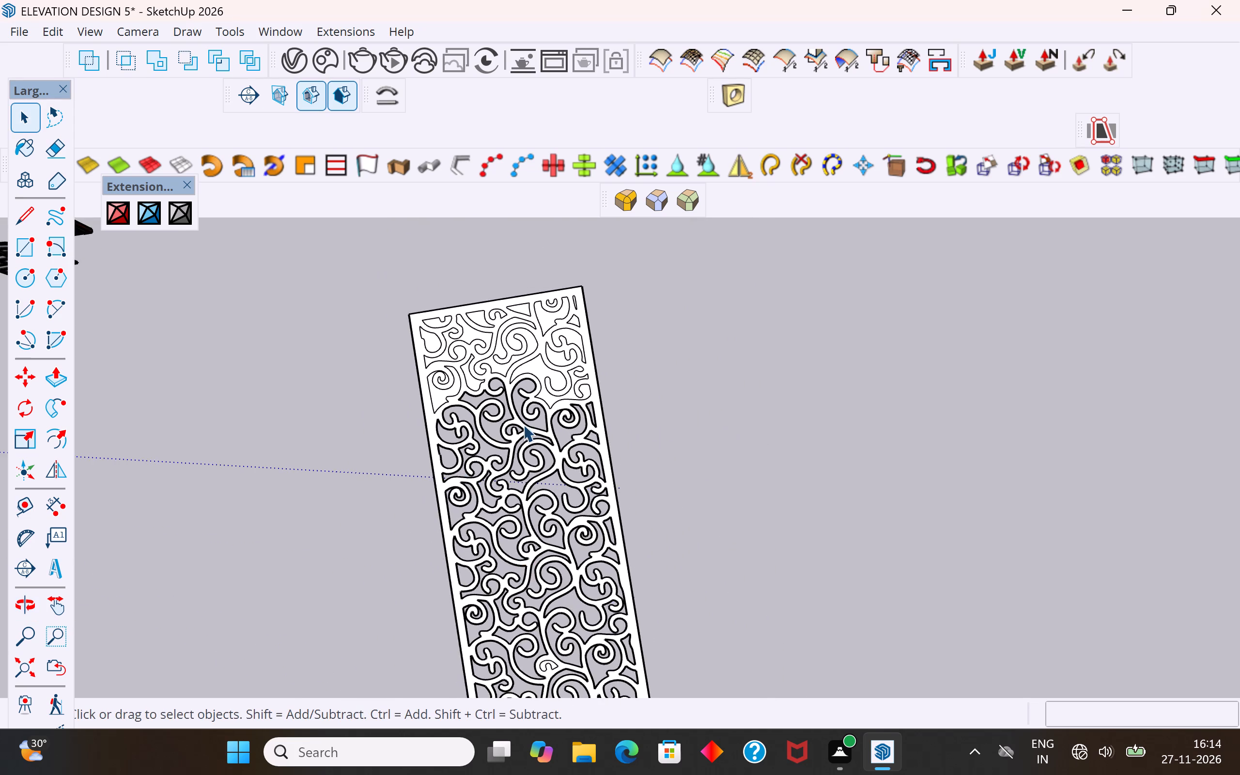
scroll(531, 379, up, 10)
click(543, 357)
key(Delete)
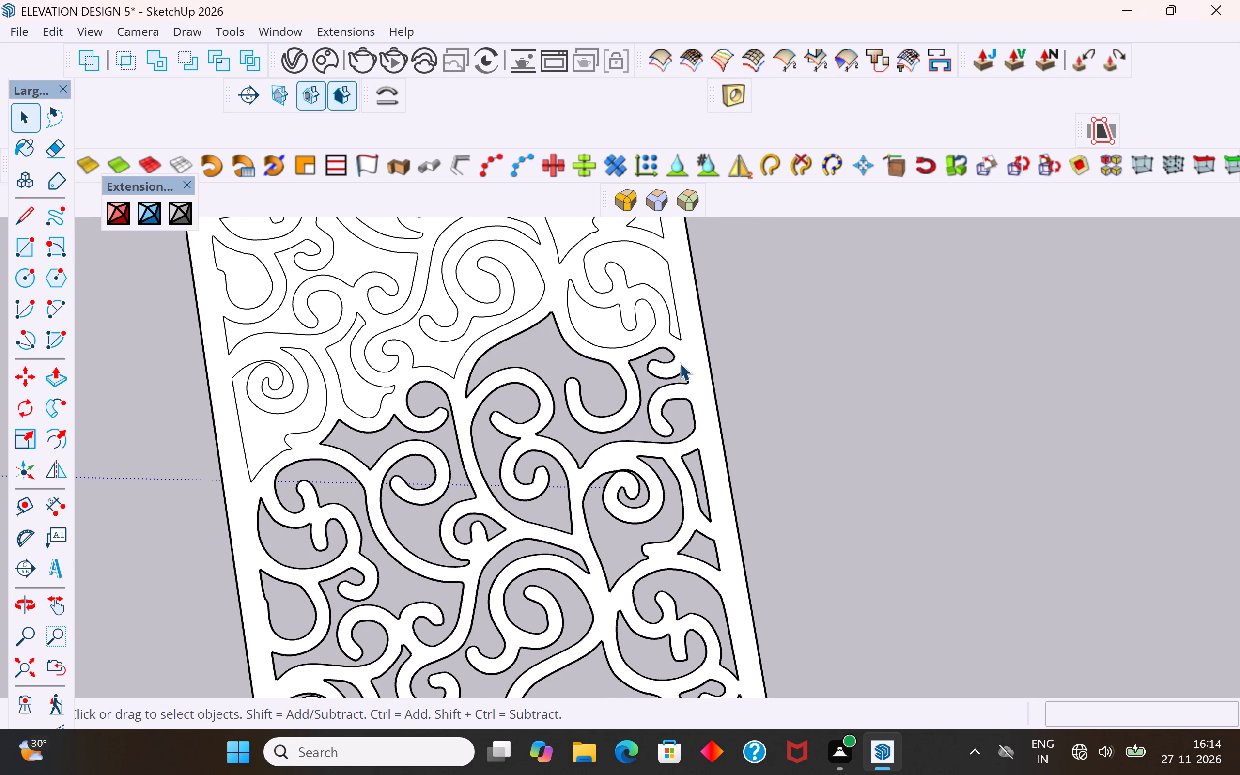
click(602, 324)
key(Delete)
scroll(598, 364, down, 6)
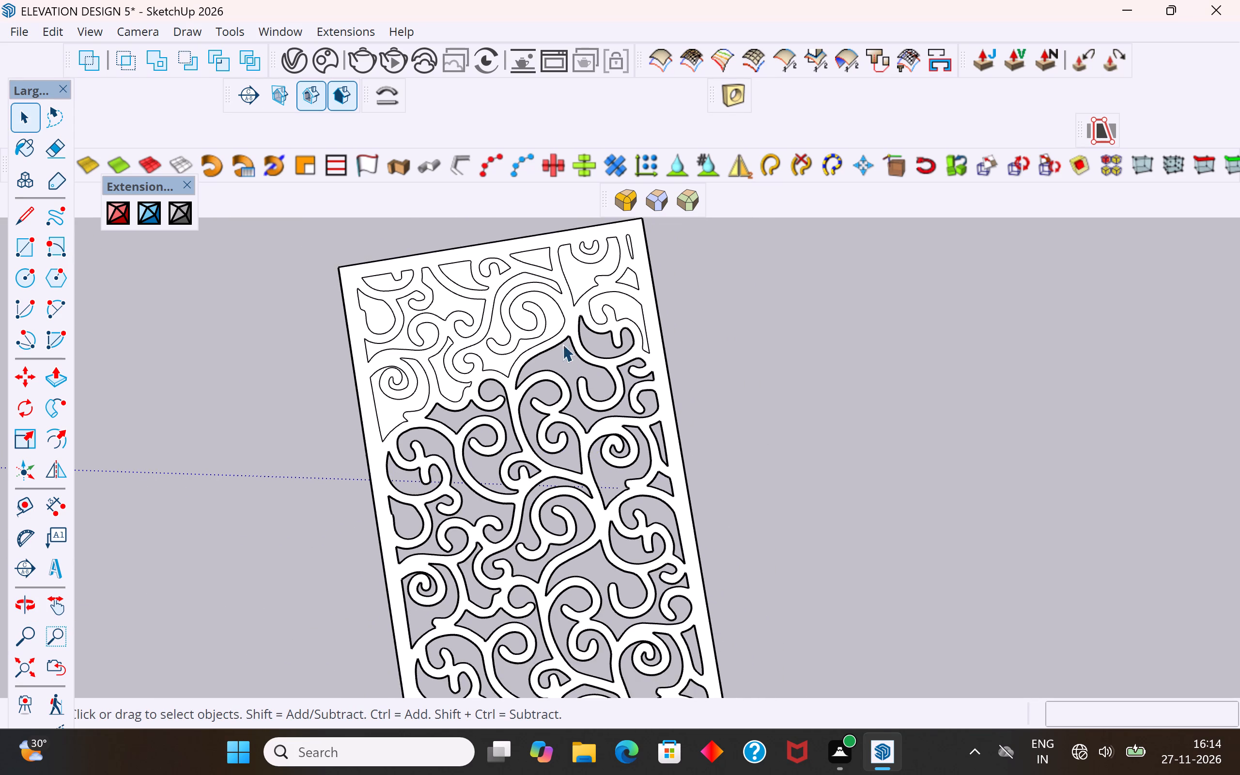
scroll(558, 322, up, 3)
click(549, 311)
key(Delete)
Delete the spiral, small curved and teardrop opening faces on the left side near the jali's far end.
click(407, 331)
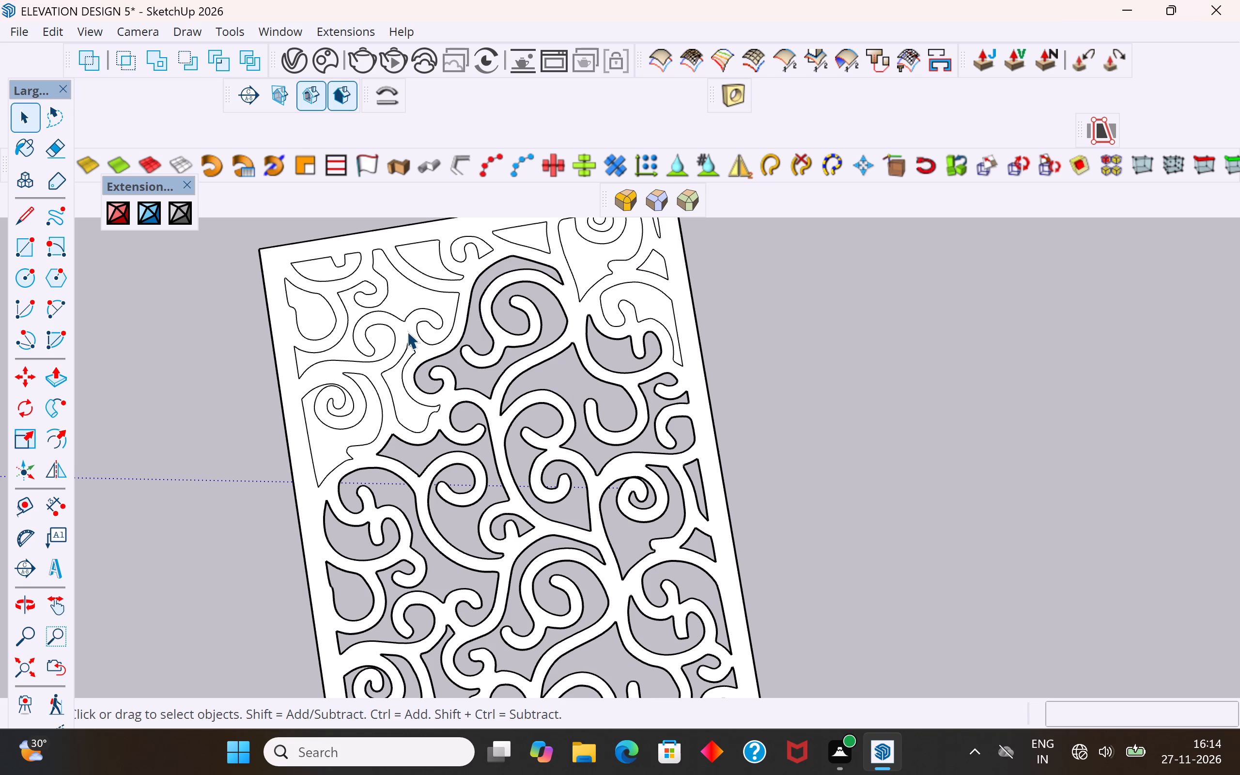
click(341, 441)
key(Delete)
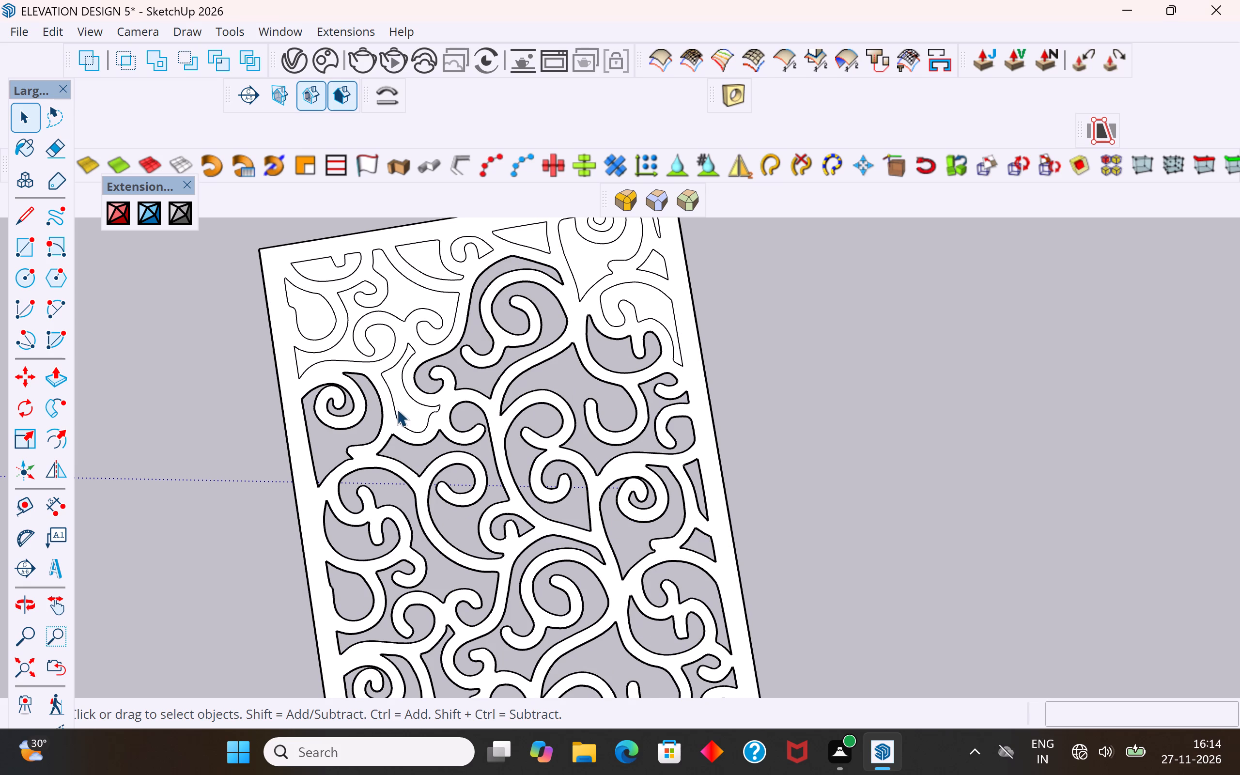
click(404, 403)
key(Delete)
click(321, 317)
key(Delete)
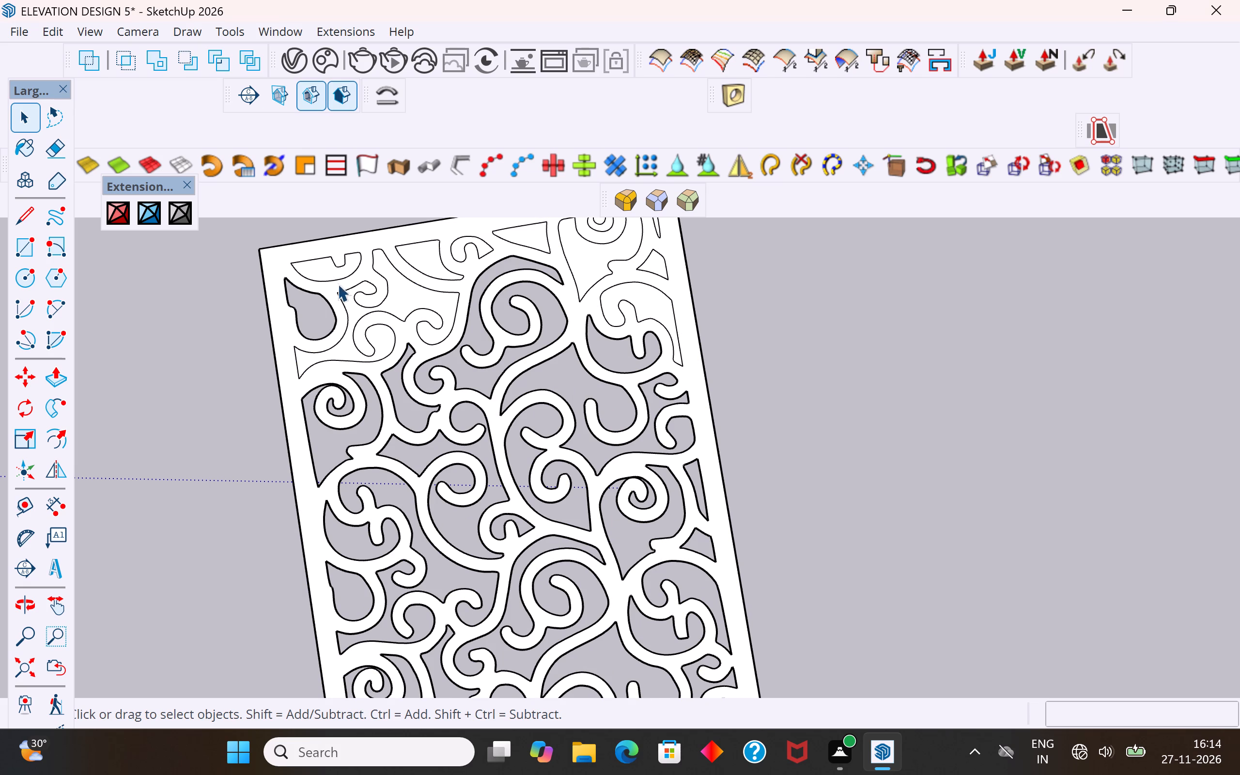
Delete the two opening faces along the jali's far edge nearest its far left corner.
click(328, 267)
key(Delete)
click(422, 257)
key(Delete)
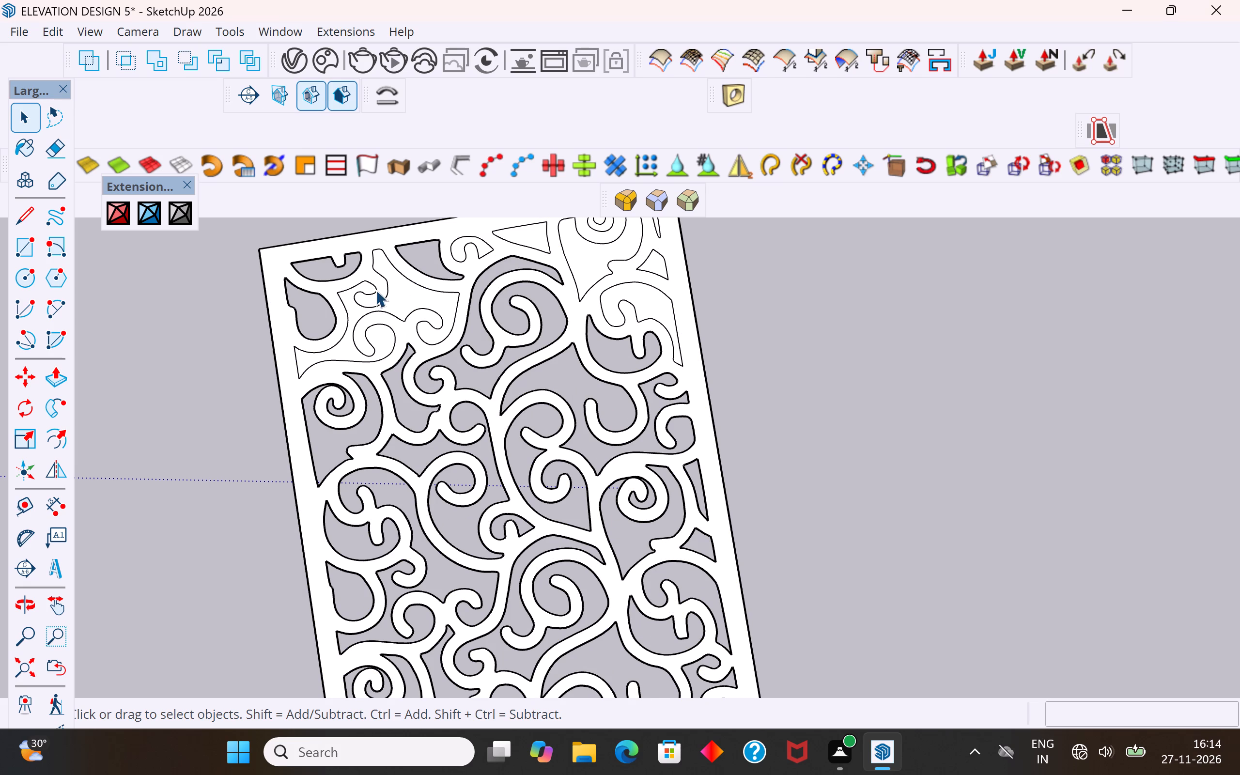
Delete the triangular opening face along the jali's far edge and the branching scroll face near its far left corner.
click(512, 235)
key(Delete)
scroll(569, 455, down, 6)
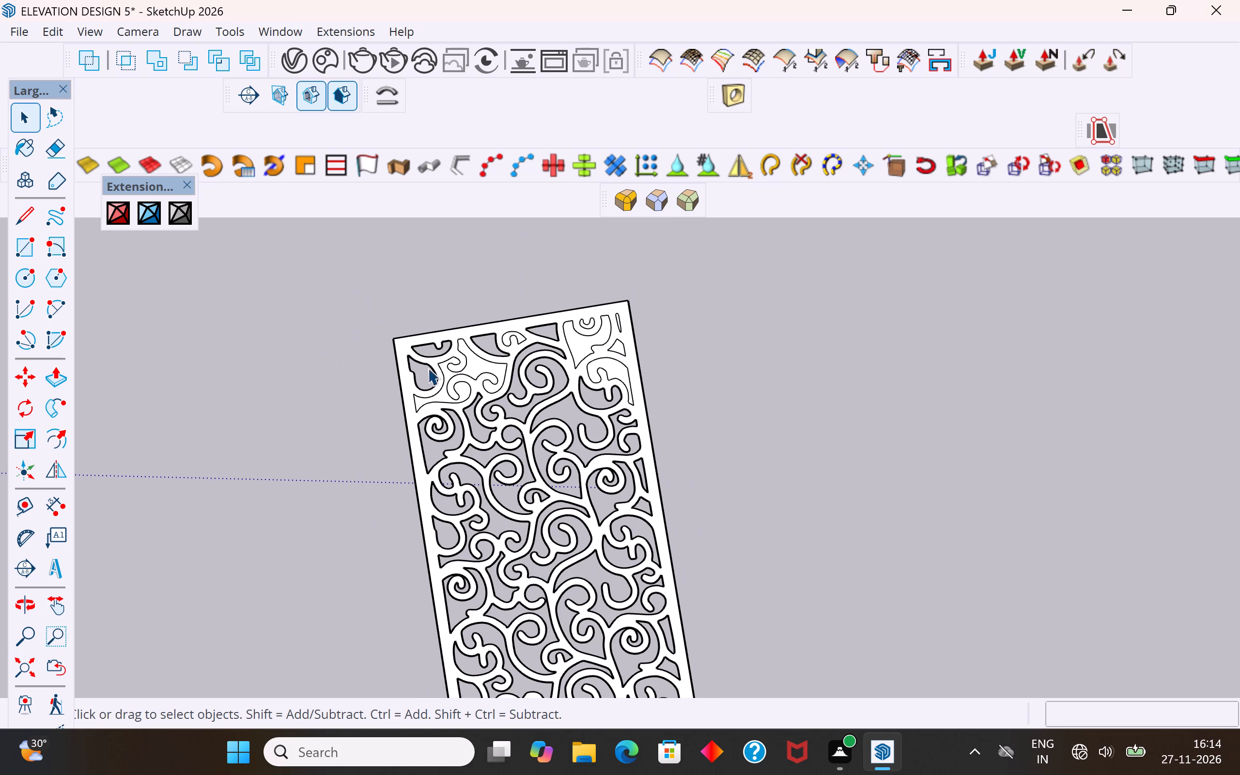
click(473, 359)
key(Delete)
Delete the small triangular, S-shaped scroll and large curved opening faces at the jali's far right corner.
scroll(601, 351, up, 5)
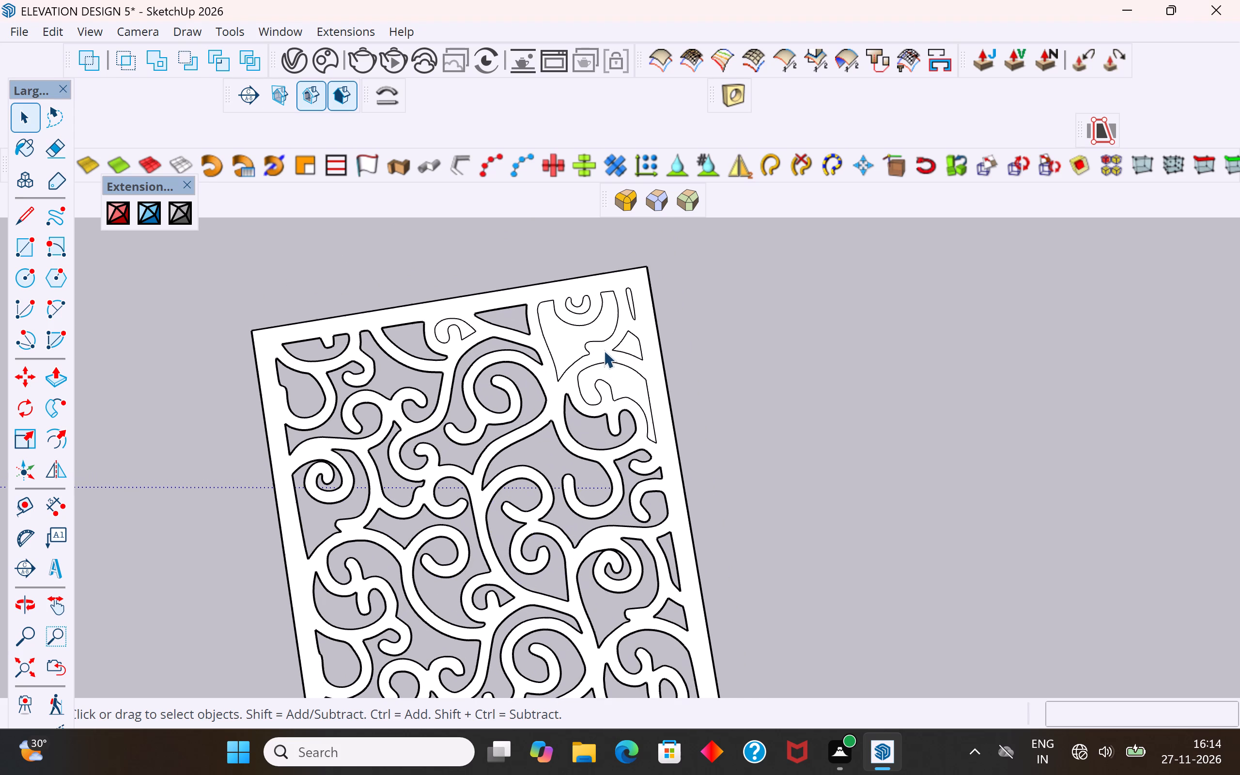
click(632, 345)
key(Delete)
click(614, 380)
key(Delete)
click(566, 339)
key(Delete)
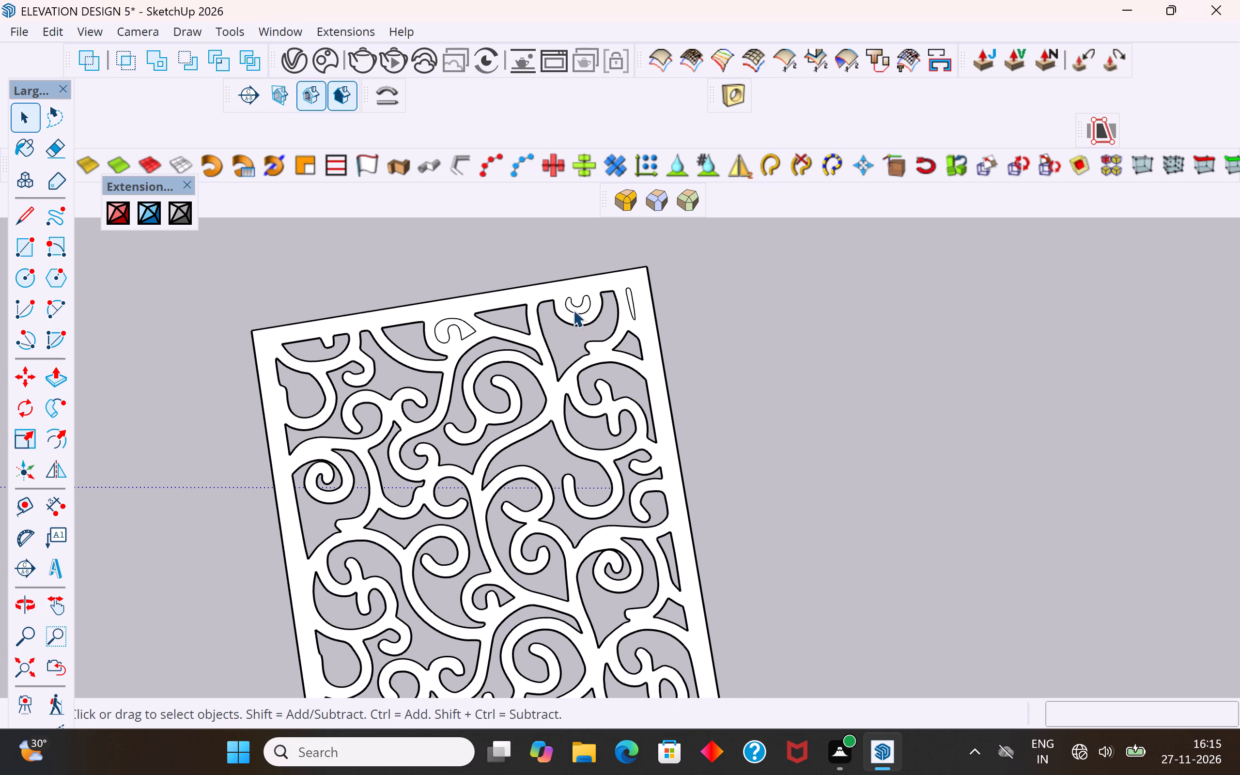
Delete the small U-shaped, hooked and thin sliver opening faces along the jali's far edge.
scroll(584, 301, up, 8)
click(585, 300)
key(Delete)
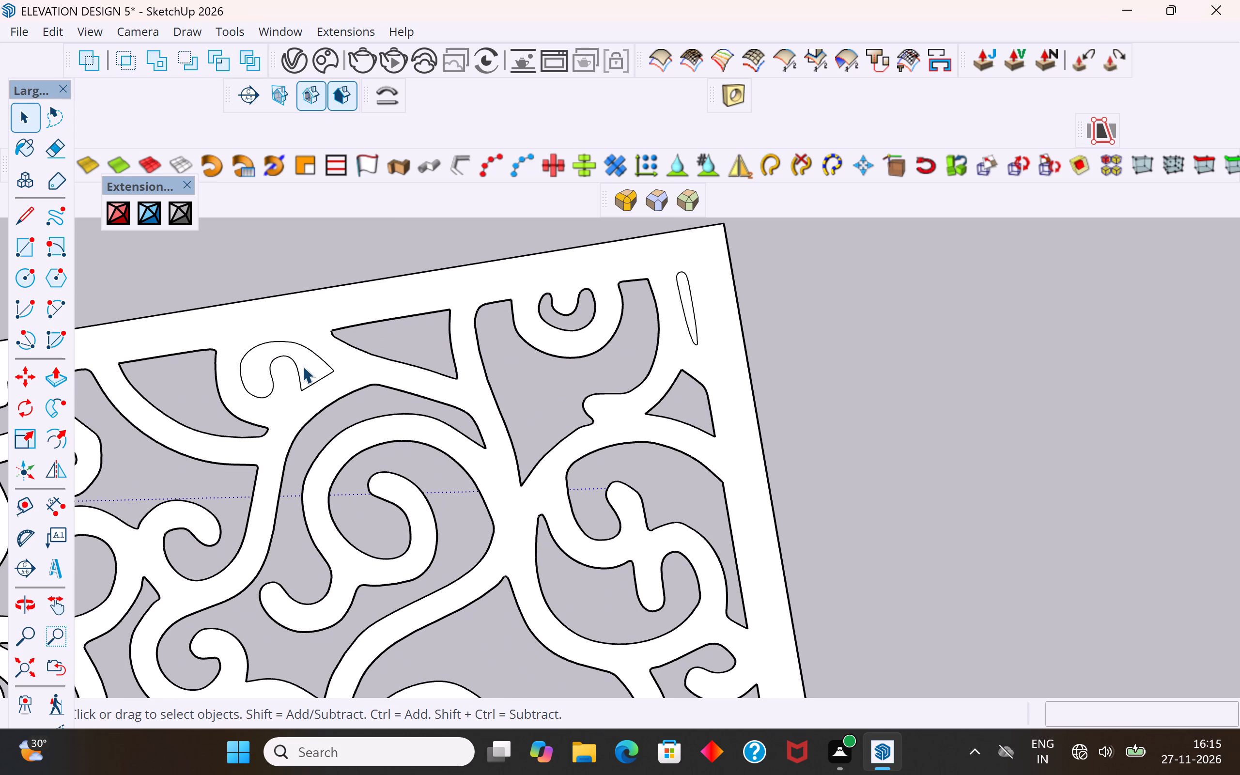
click(302, 366)
key(Delete)
click(685, 295)
key(Delete)
scroll(769, 347, down, 7)
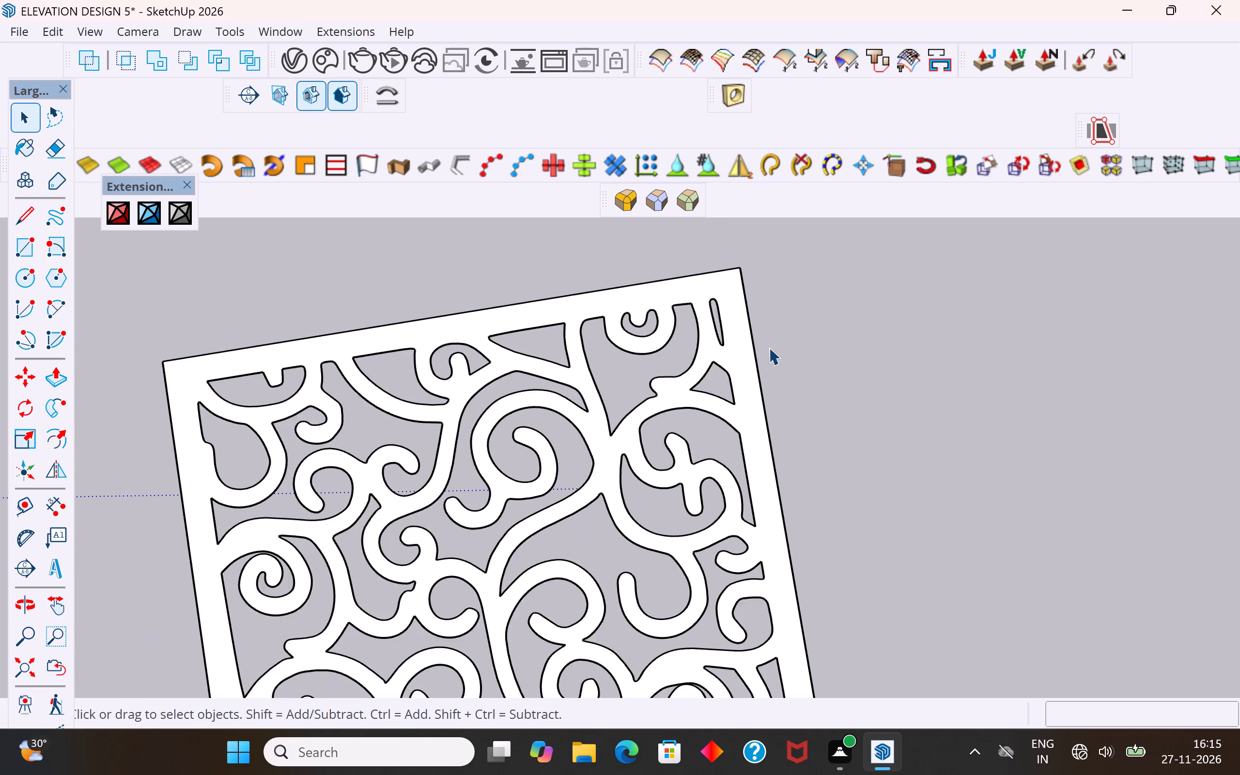
Delete the missed hook-shaped opening face in the middle of the jali near its near end.
scroll(769, 347, down, 17)
middle_drag(731, 532, 755, 418)
scroll(743, 468, down, 6)
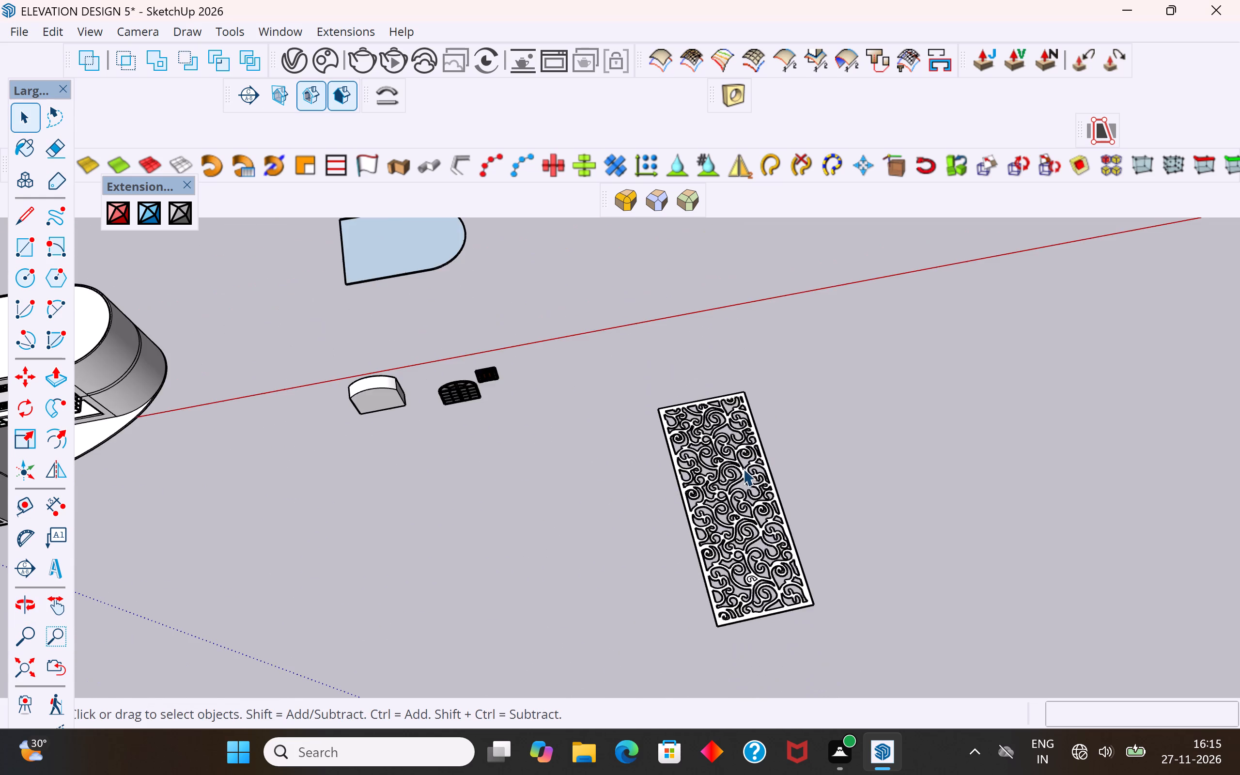
scroll(759, 635, up, 20)
scroll(759, 635, up, 5)
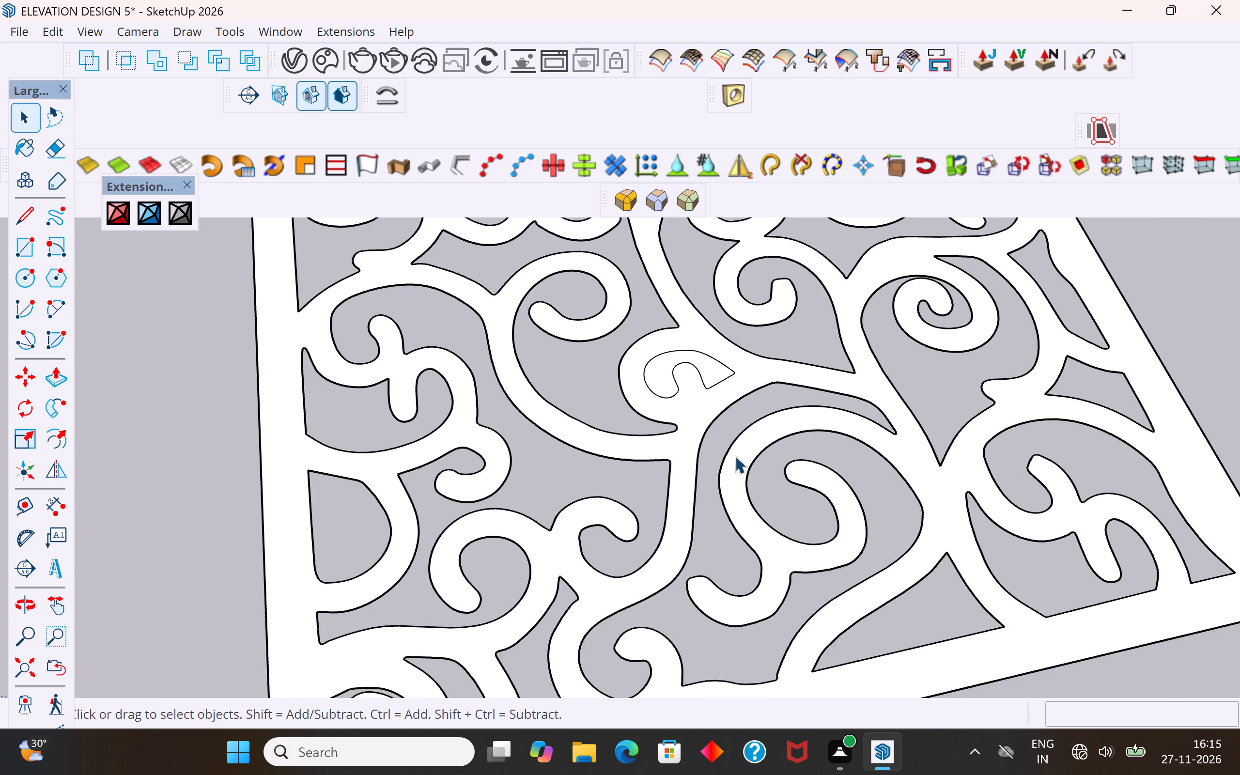
scroll(735, 456, up, 5)
click(705, 357)
key(Delete)
scroll(700, 406, down, 3)
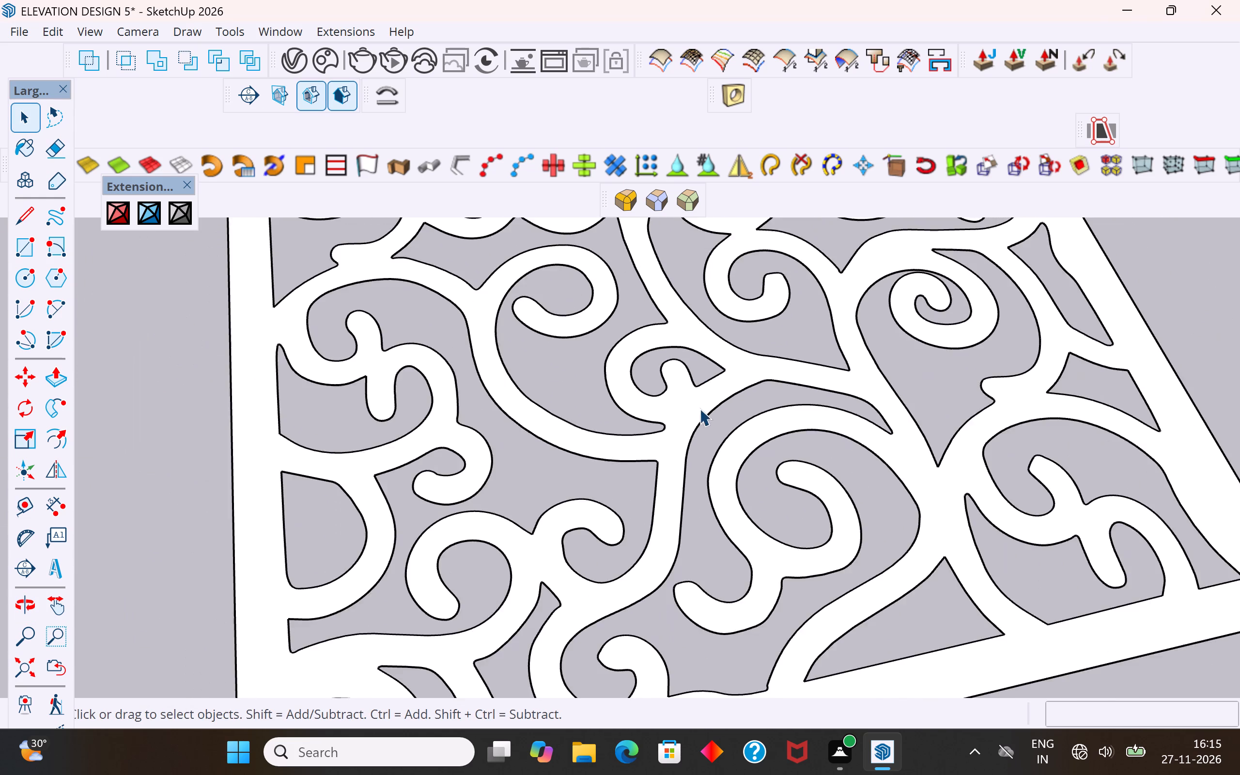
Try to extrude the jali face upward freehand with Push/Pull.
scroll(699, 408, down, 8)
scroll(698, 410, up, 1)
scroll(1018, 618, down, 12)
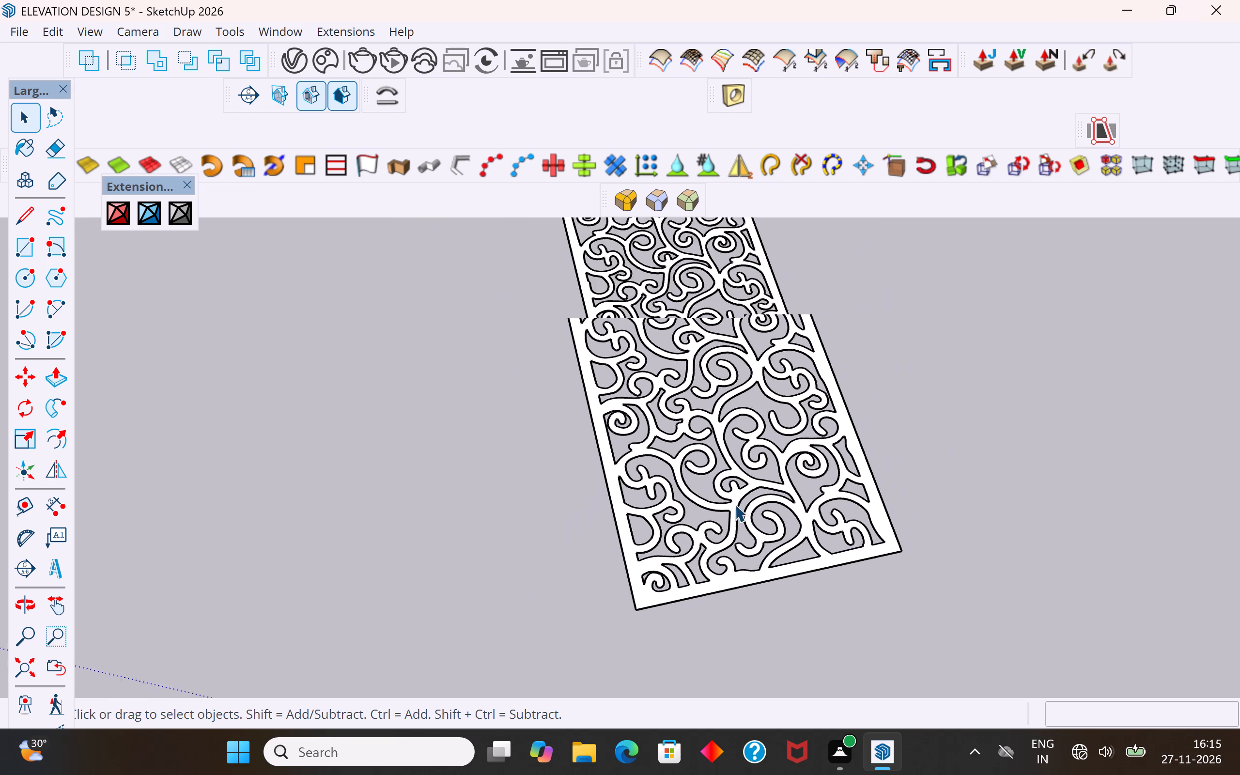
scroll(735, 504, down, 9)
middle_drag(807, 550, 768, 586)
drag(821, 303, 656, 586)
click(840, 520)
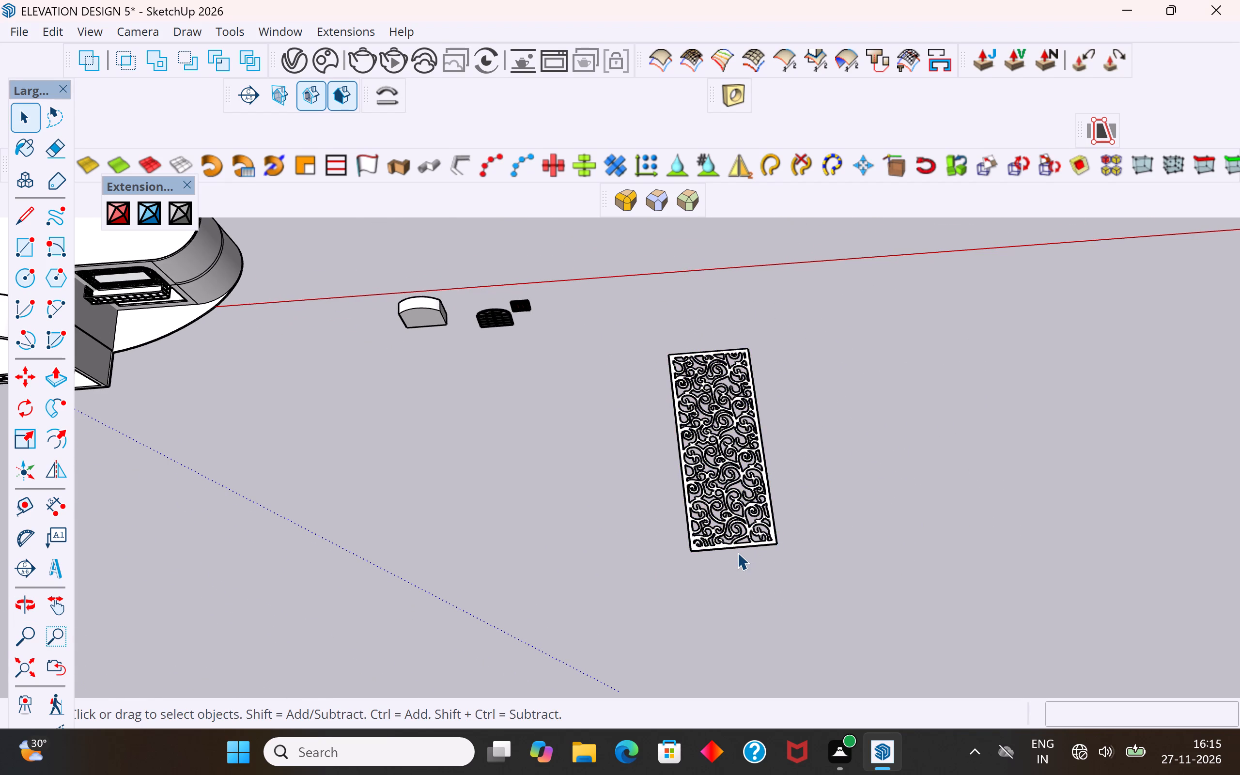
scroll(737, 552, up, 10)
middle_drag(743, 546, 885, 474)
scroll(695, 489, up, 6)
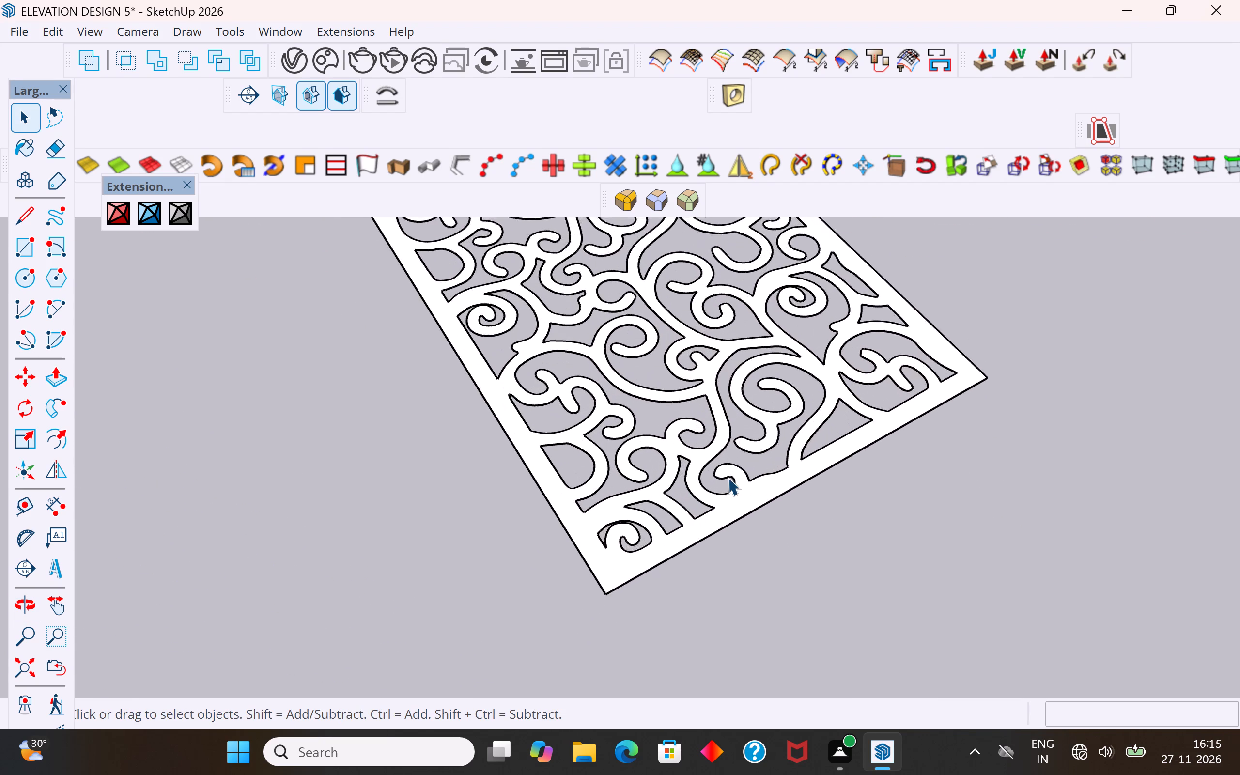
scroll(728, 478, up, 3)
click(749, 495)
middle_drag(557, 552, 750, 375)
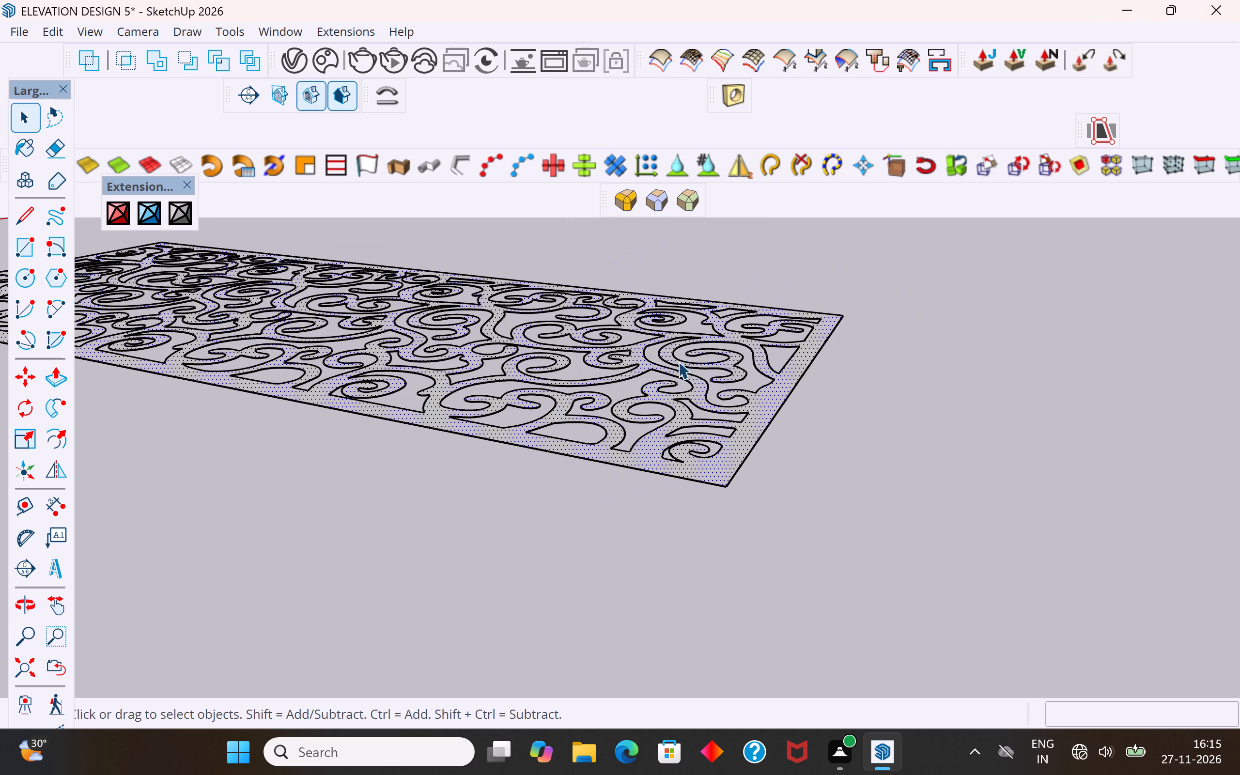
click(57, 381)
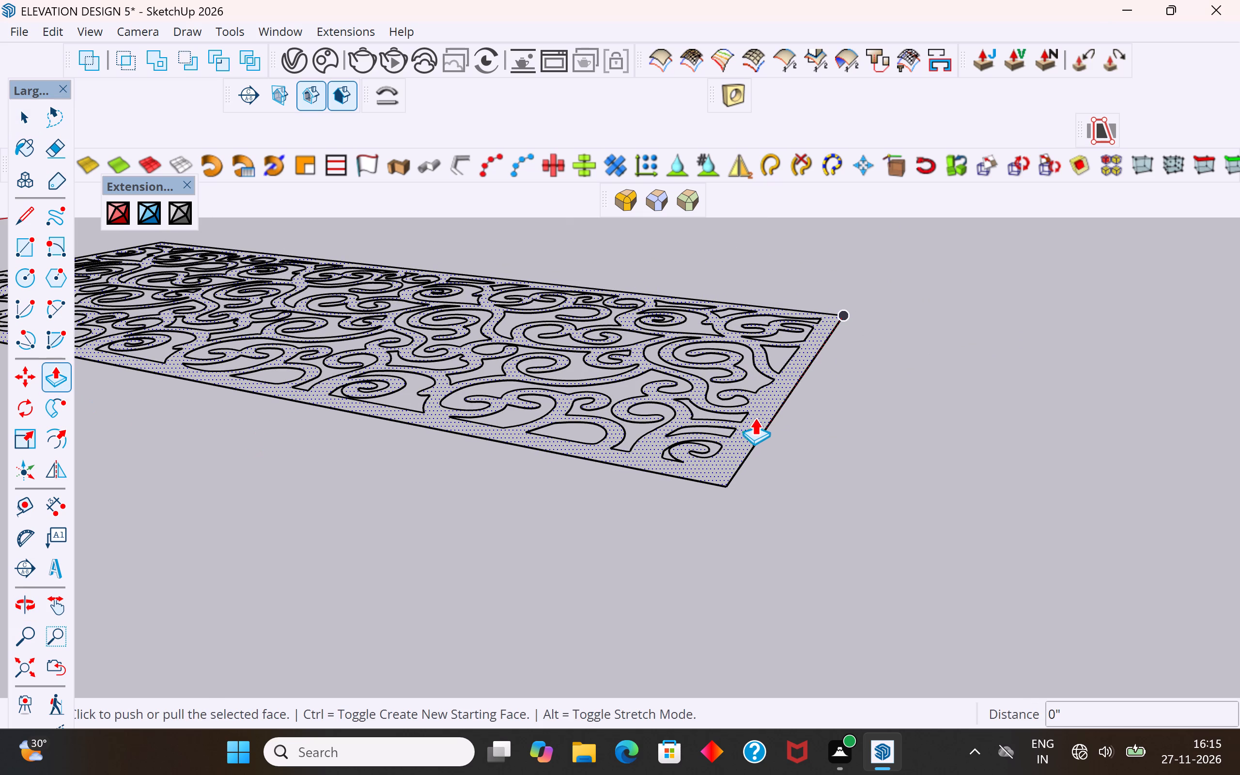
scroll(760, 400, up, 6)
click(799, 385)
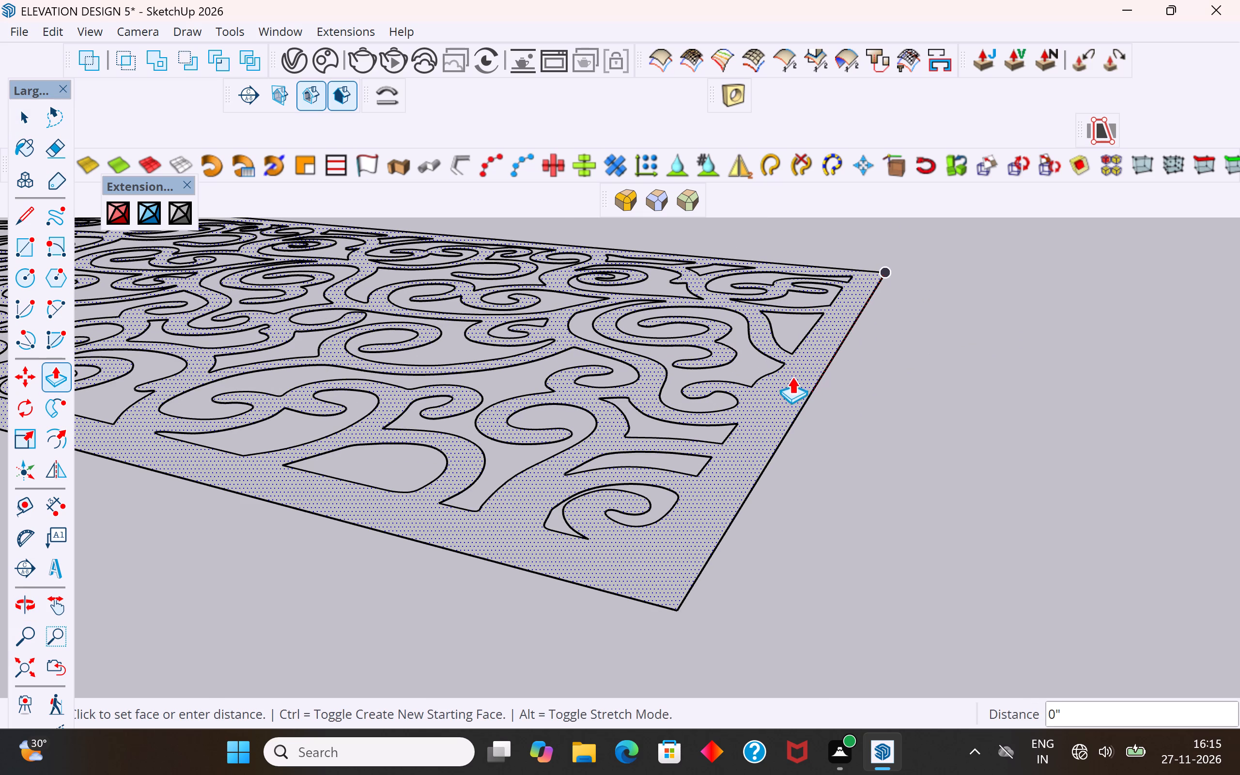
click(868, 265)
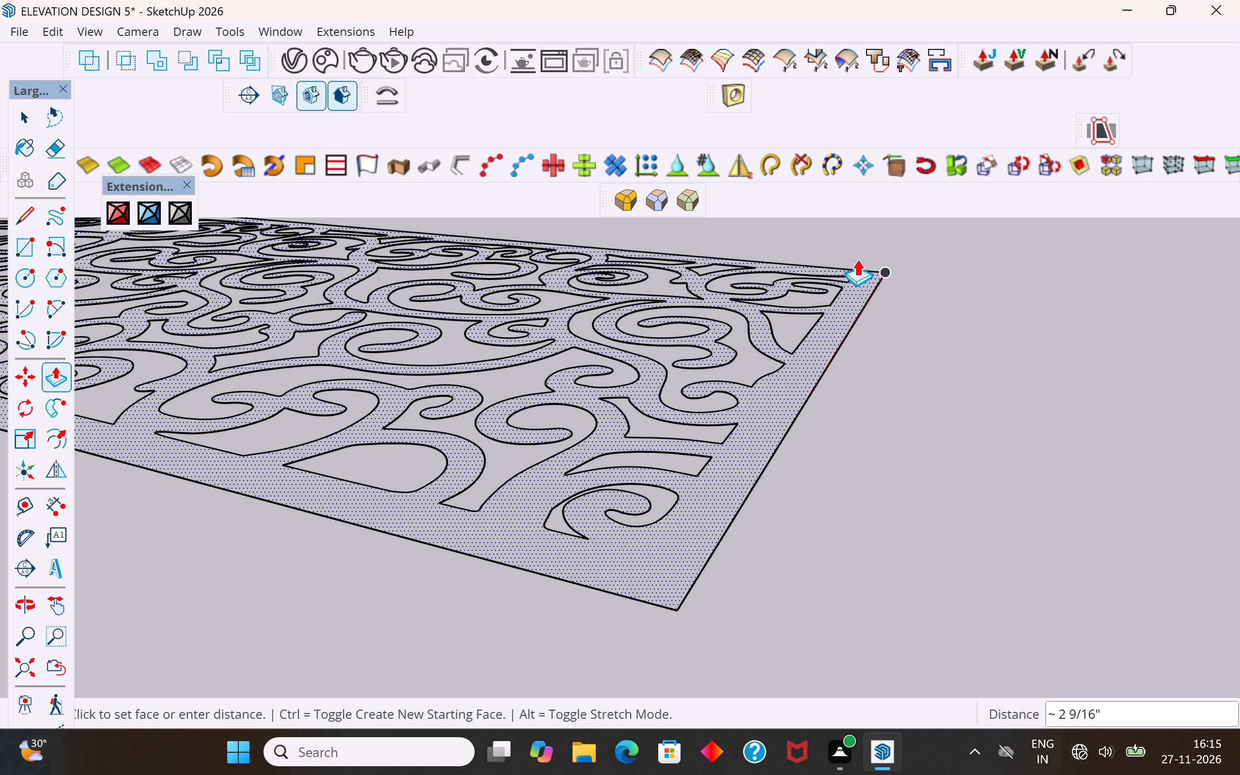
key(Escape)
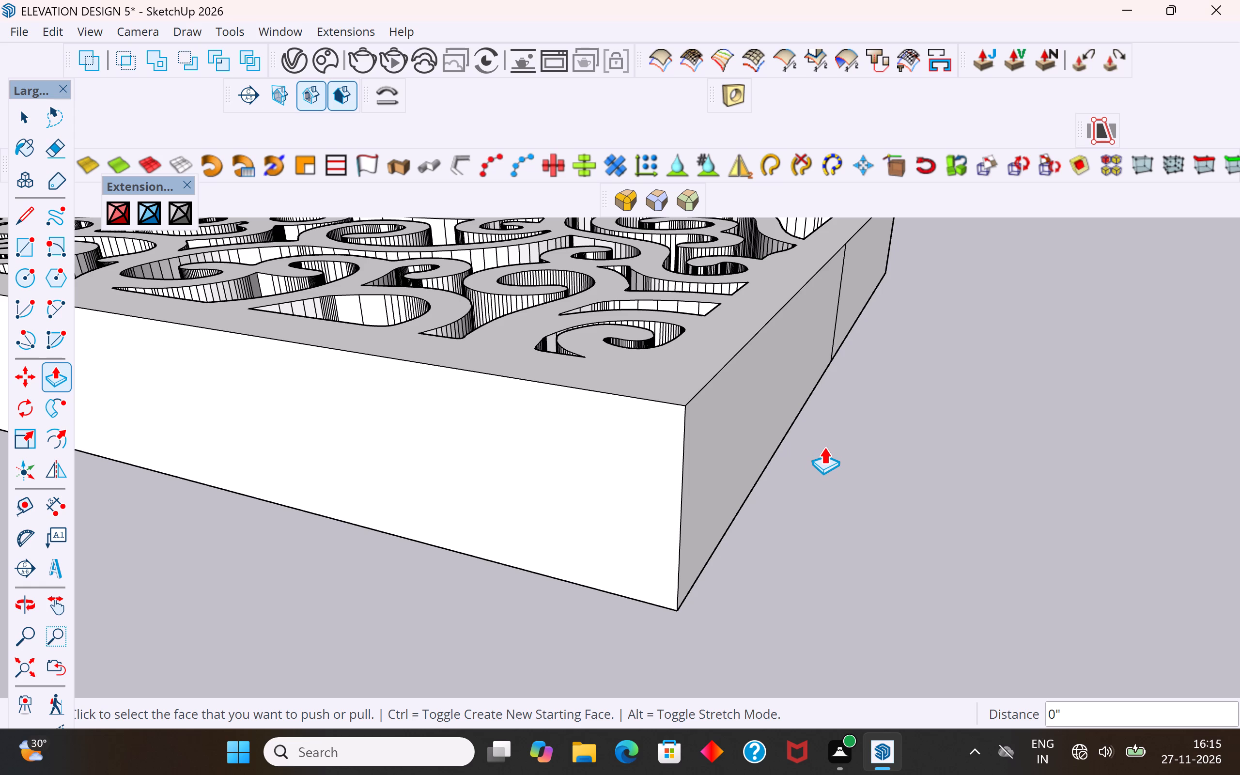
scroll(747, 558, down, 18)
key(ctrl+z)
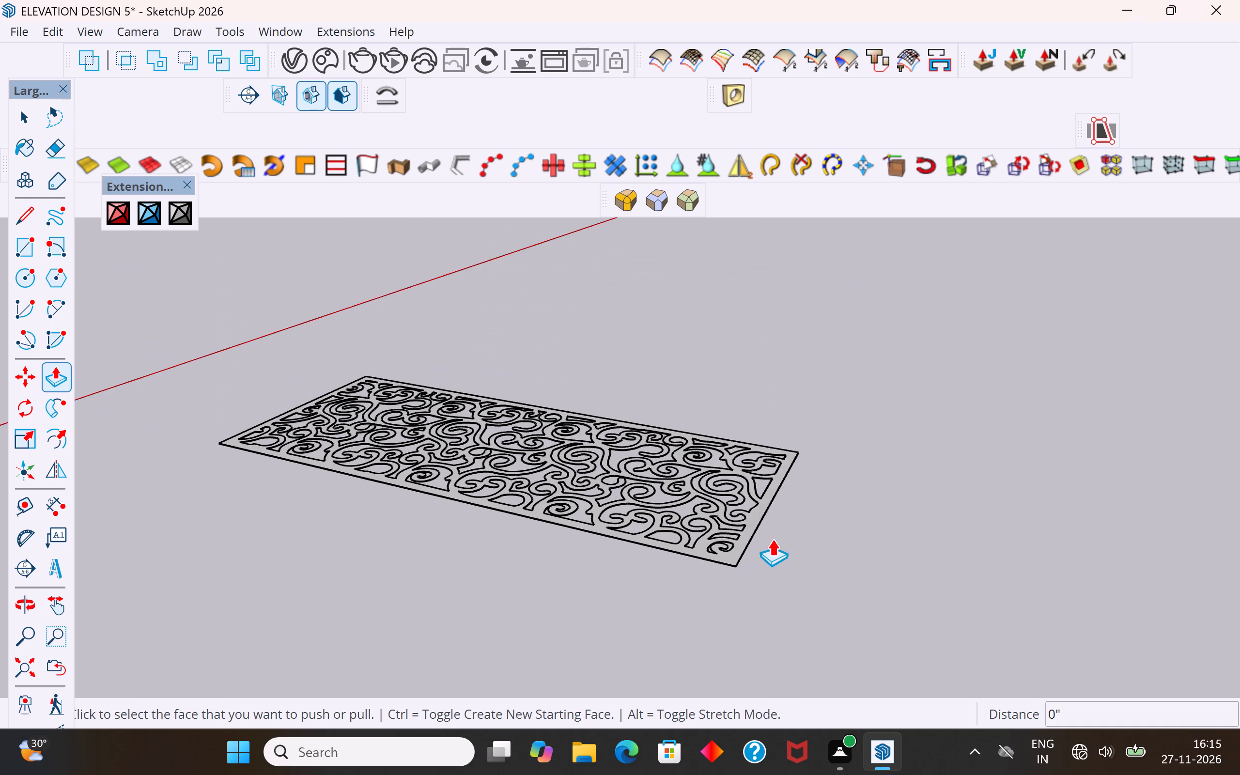
Extrude the jali face upward by 2" with Push/Pull and clear the selection.
scroll(750, 542, up, 15)
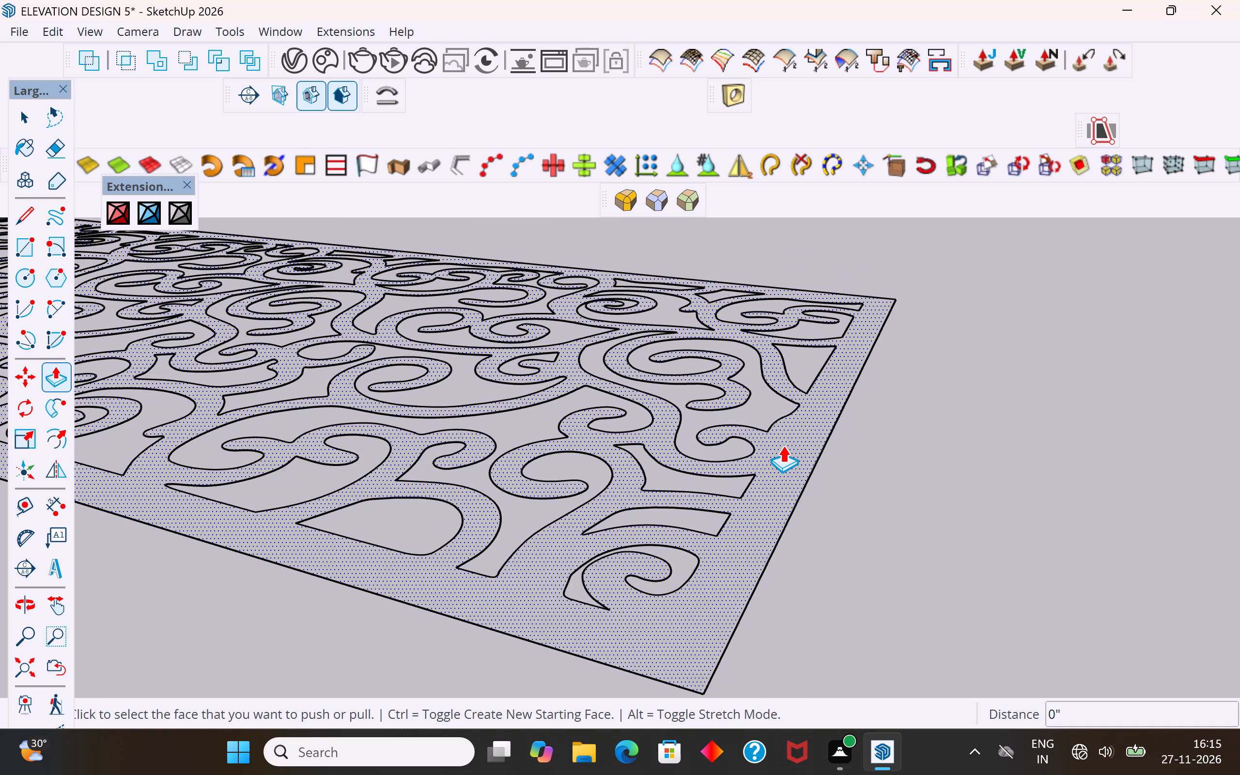
click(783, 445)
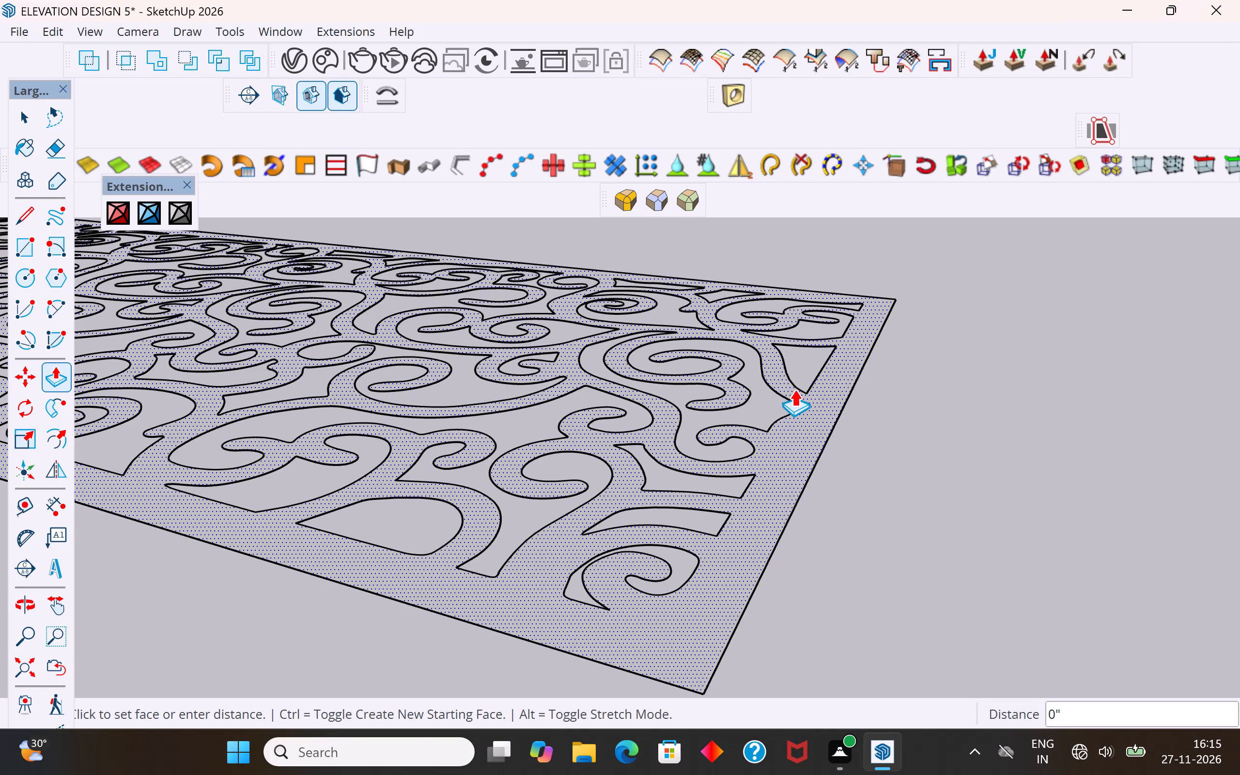
scroll(791, 471, down, 4)
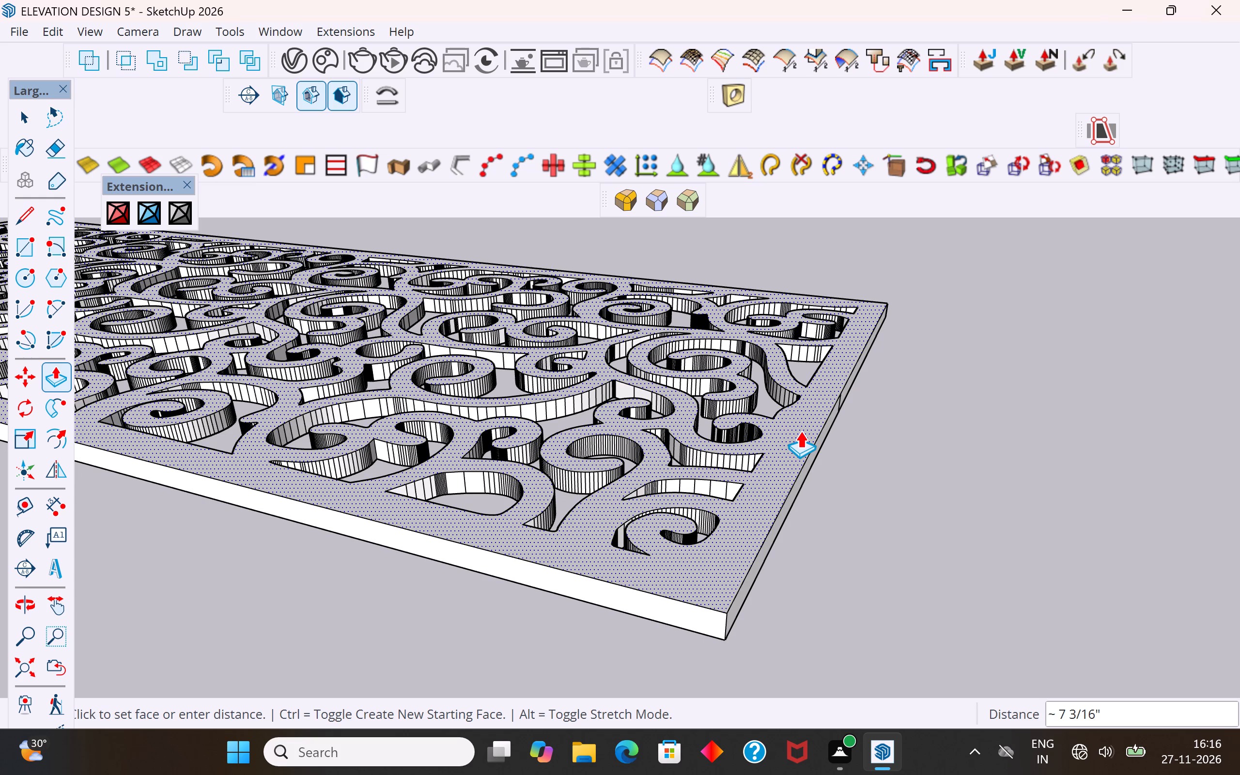
text(2")
key(Return)
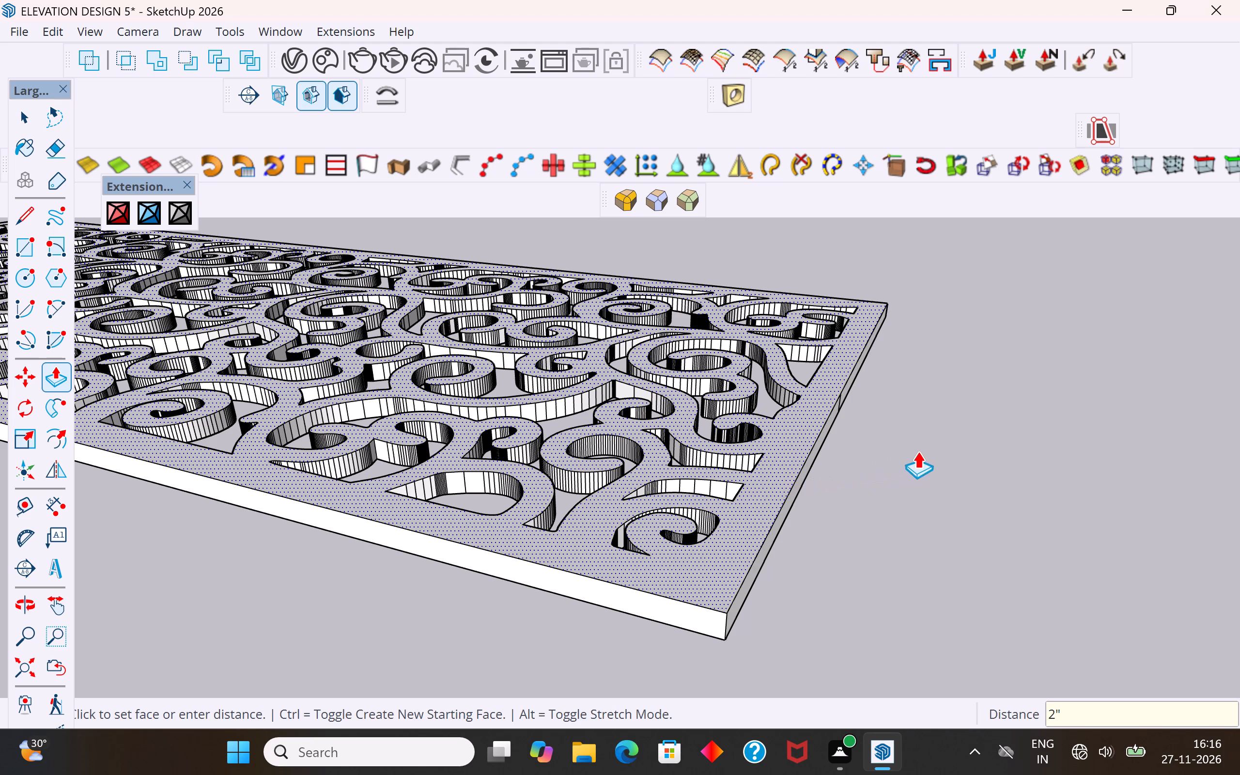
scroll(901, 485, down, 4)
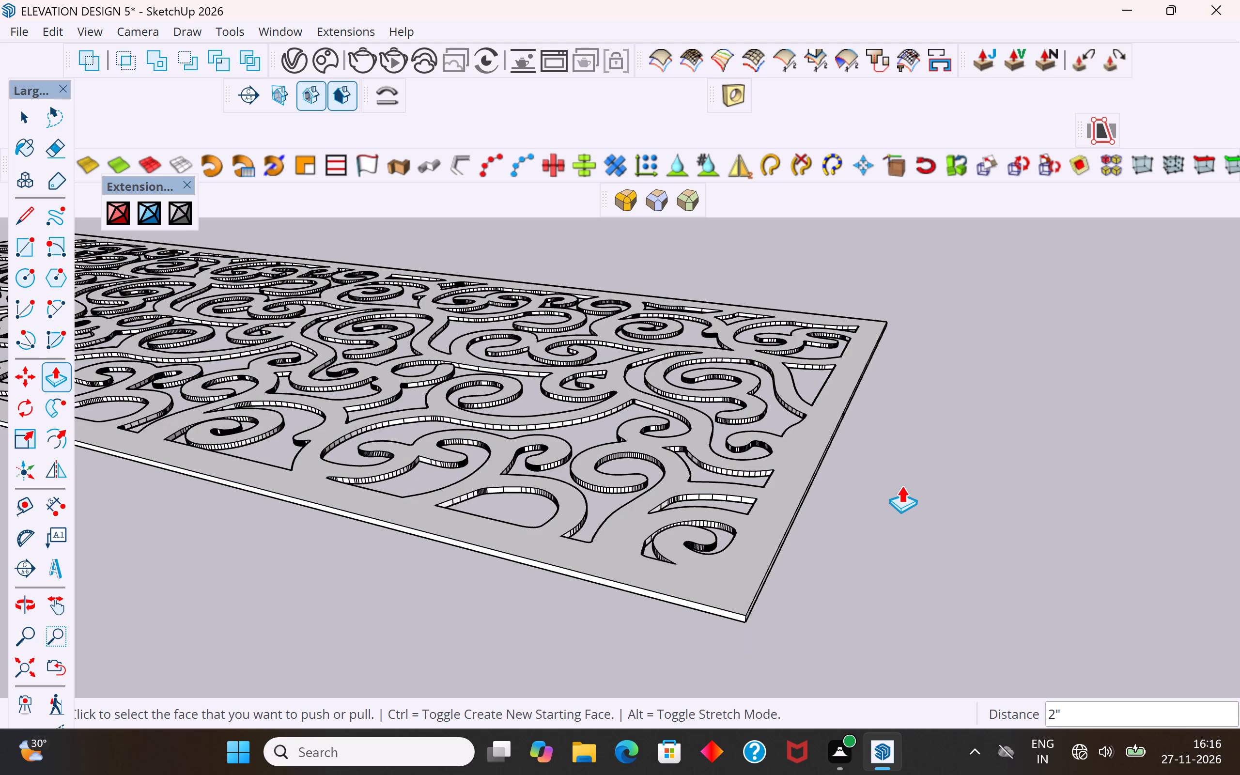
scroll(901, 485, down, 12)
middle_drag(940, 468, 967, 607)
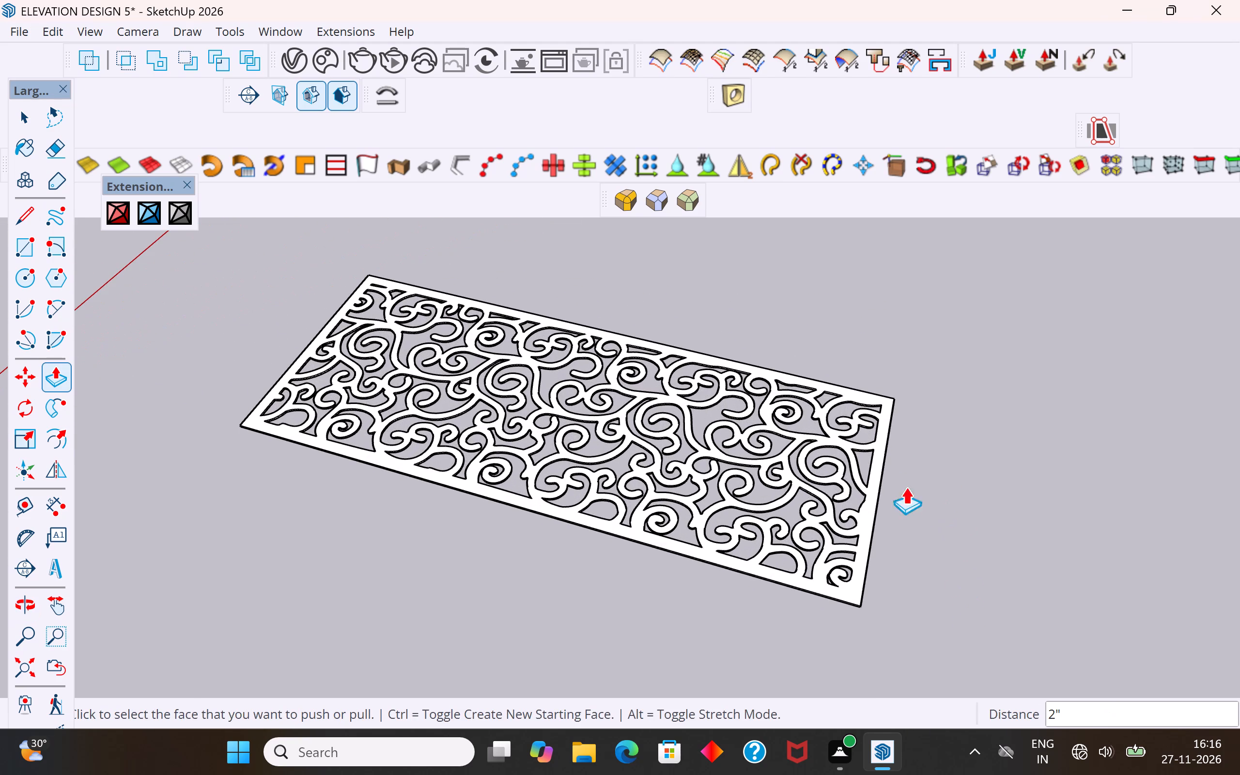
click(28, 122)
click(165, 347)
Draw an 8' 1" line along the vertical side of the ground-floor opening below the jali balcony, filling it with a face.
scroll(620, 453, down, 7)
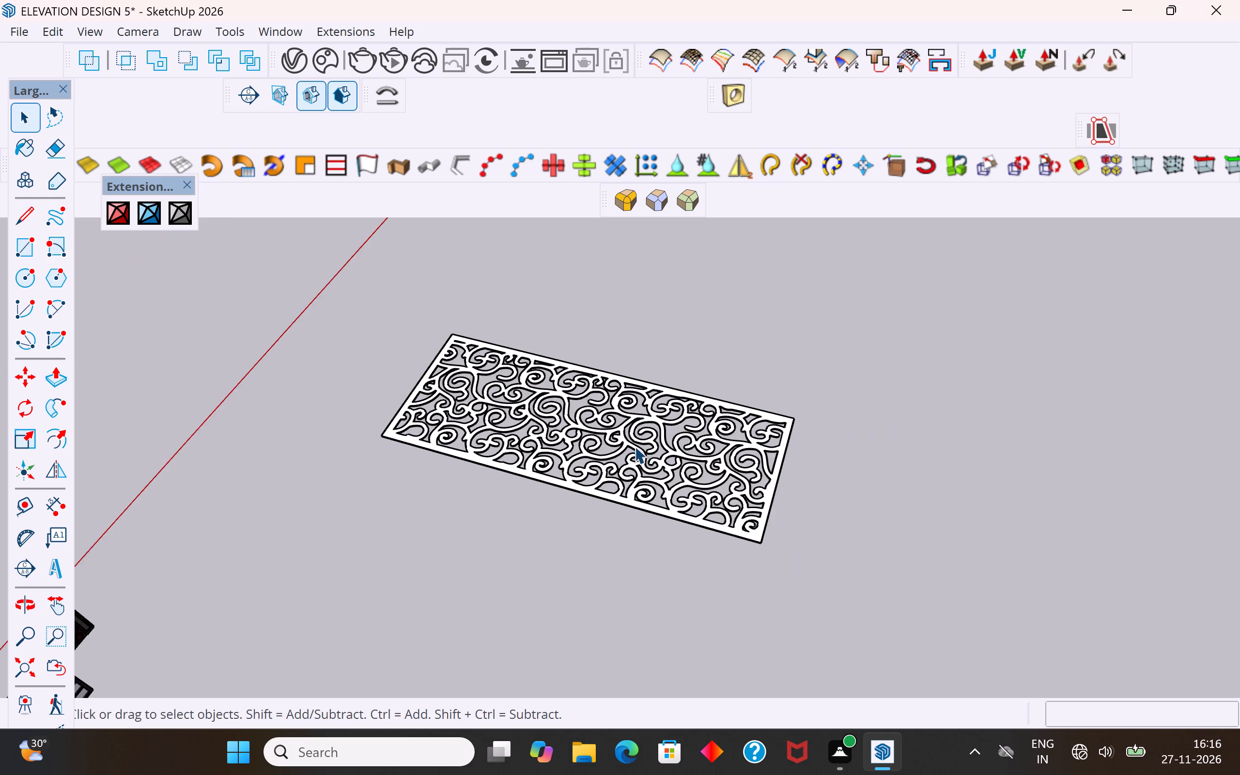
scroll(635, 446, down, 5)
middle_drag(749, 427, 443, 426)
middle_drag(629, 527, 638, 467)
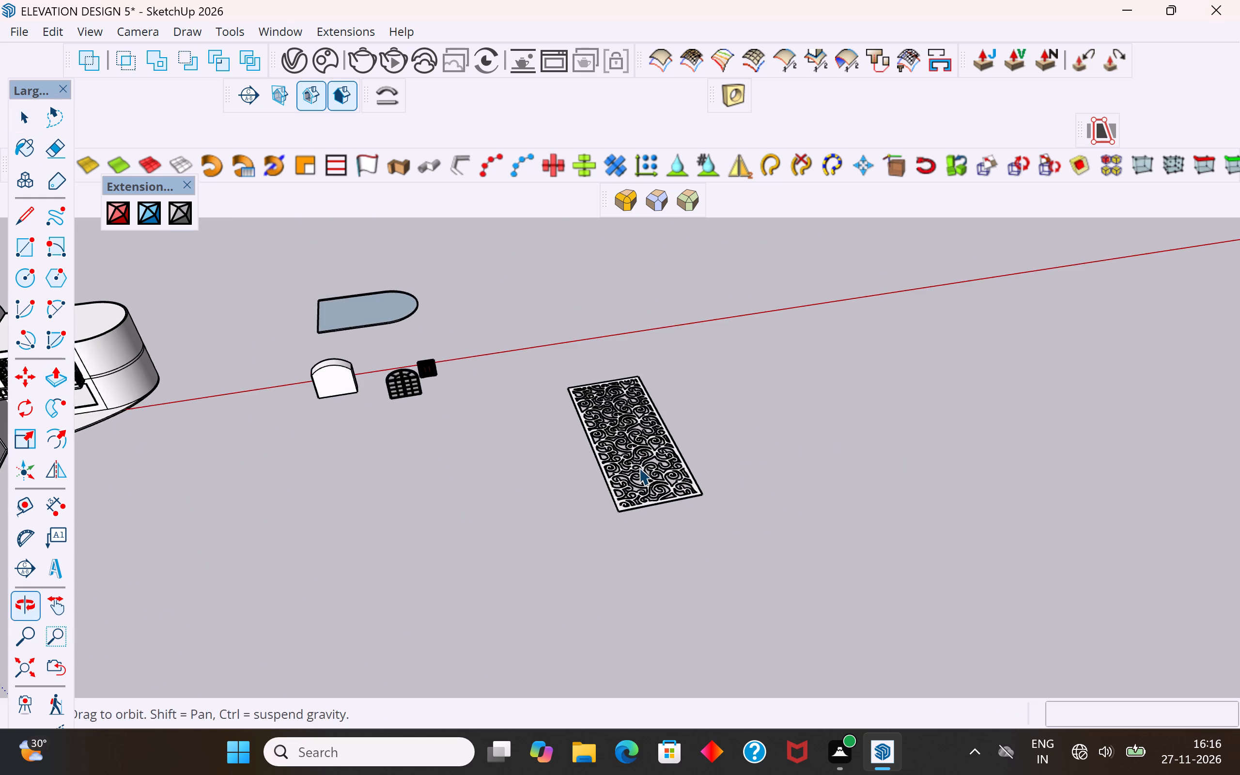
scroll(843, 492, down, 6)
middle_drag(888, 545, 677, 463)
scroll(356, 399, up, 11)
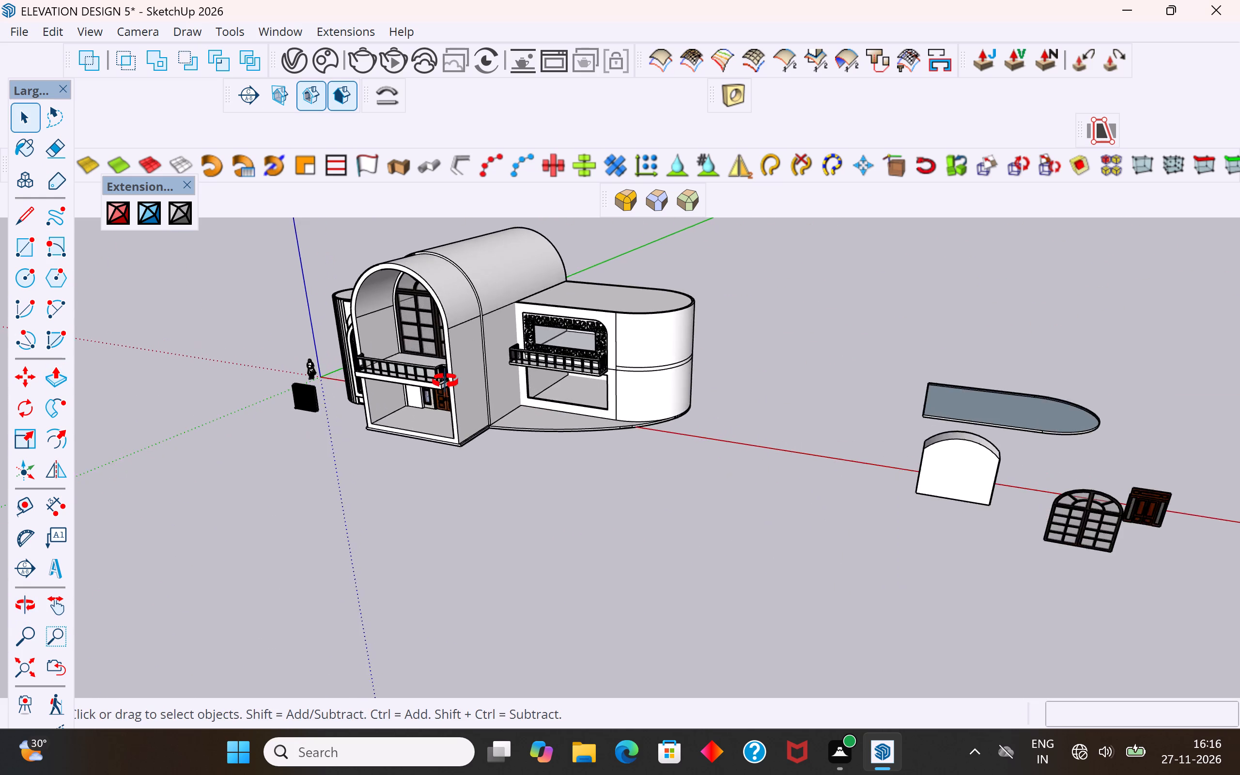
middle_drag(445, 381, 580, 362)
scroll(556, 387, up, 4)
middle_drag(566, 433, 454, 402)
scroll(522, 381, up, 4)
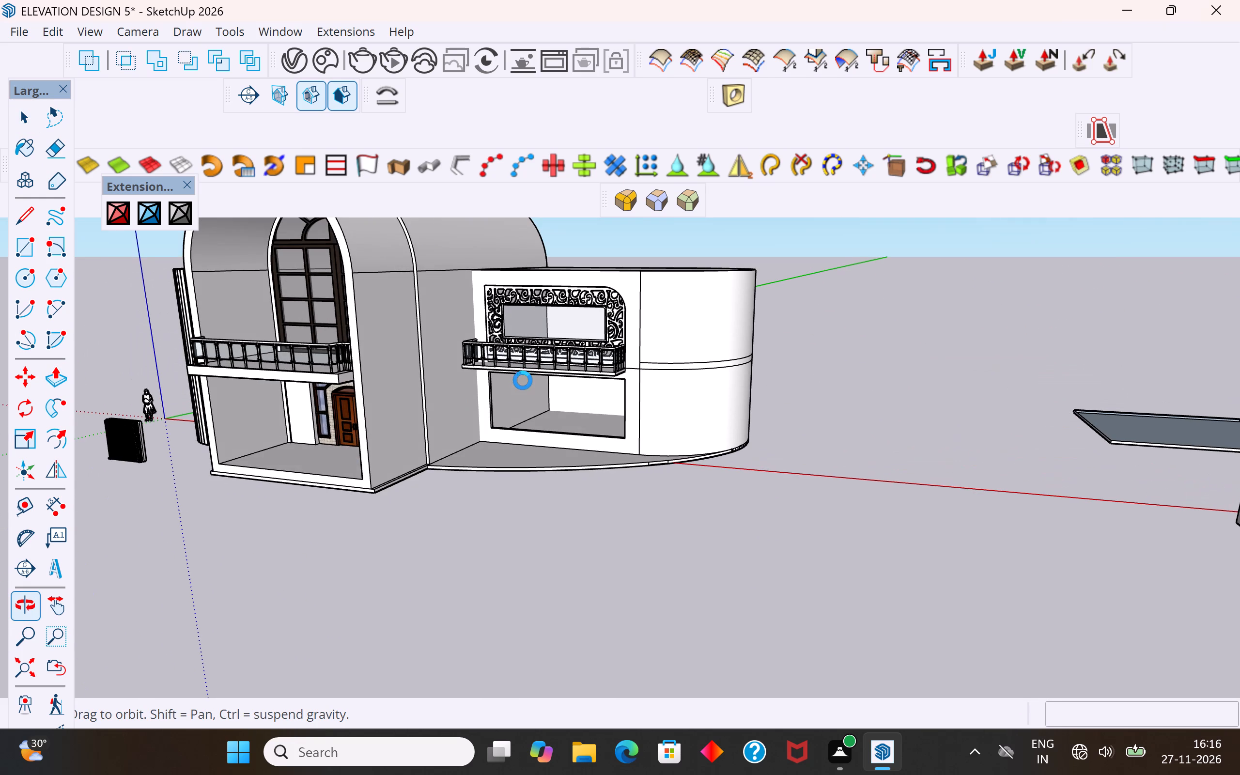
scroll(562, 392, up, 4)
middle_drag(620, 388, 600, 332)
scroll(613, 401, up, 4)
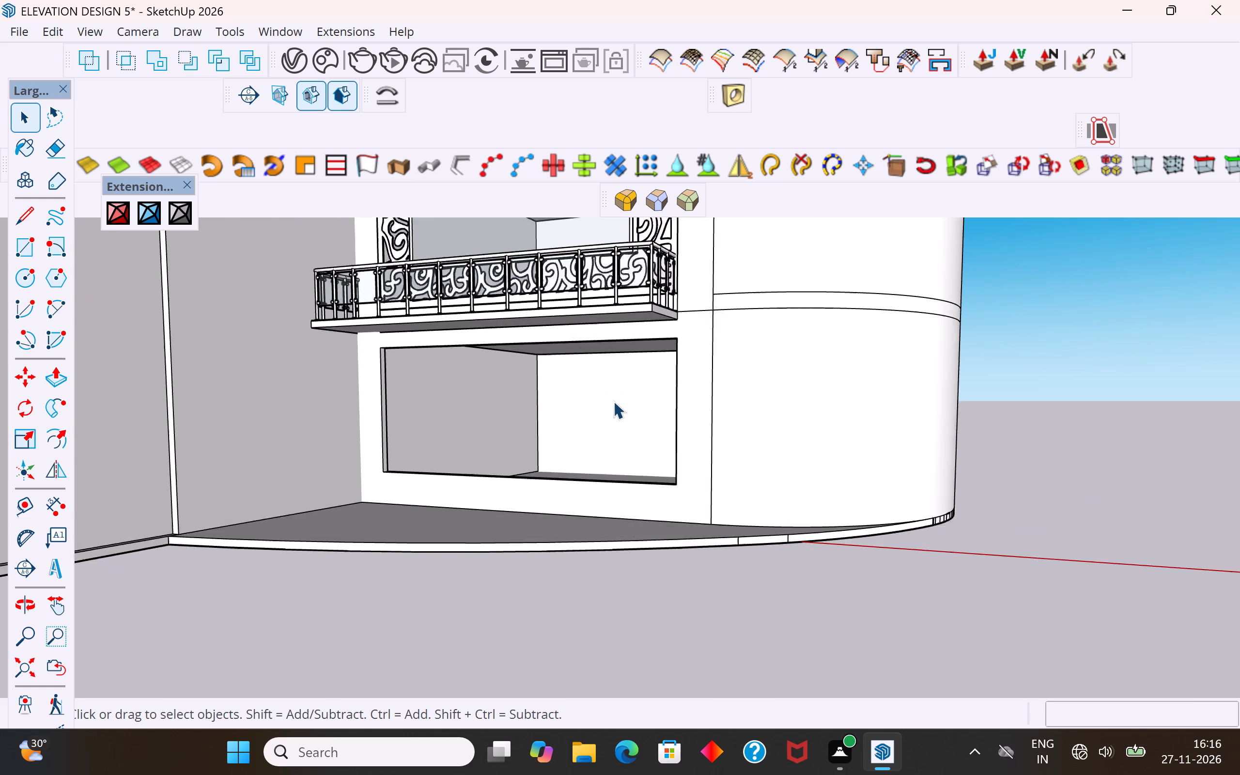
scroll(613, 401, up, 3)
middle_drag(627, 427, 623, 449)
click(30, 228)
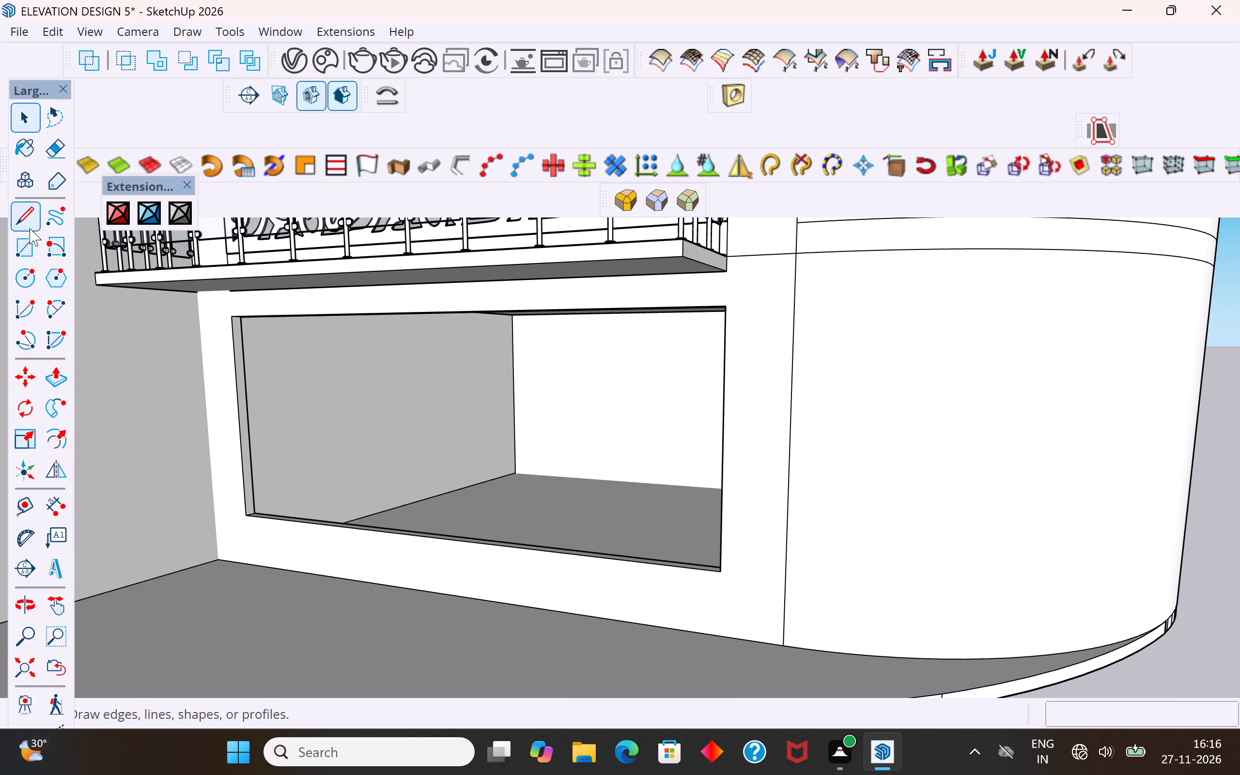
click(235, 314)
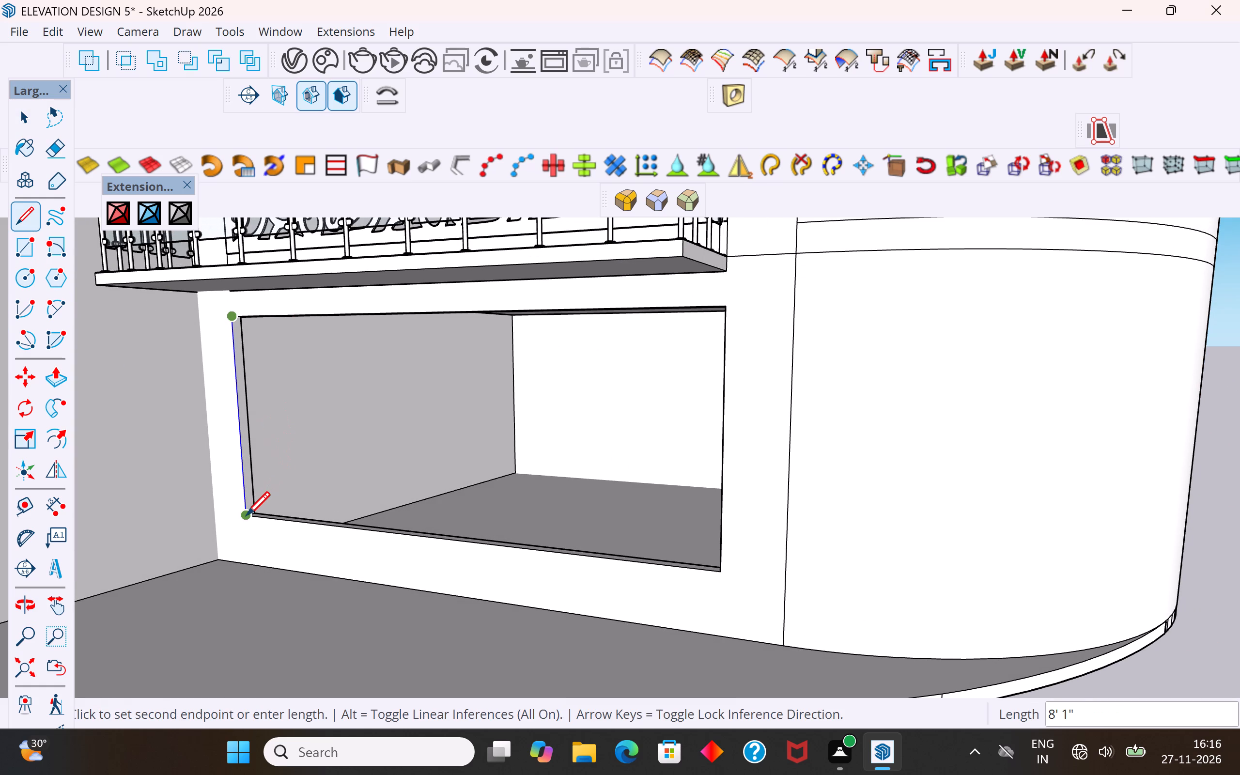
click(246, 518)
Copy the new opening face along the green axis to about 34' 3" in front of the building.
click(26, 127)
click(504, 400)
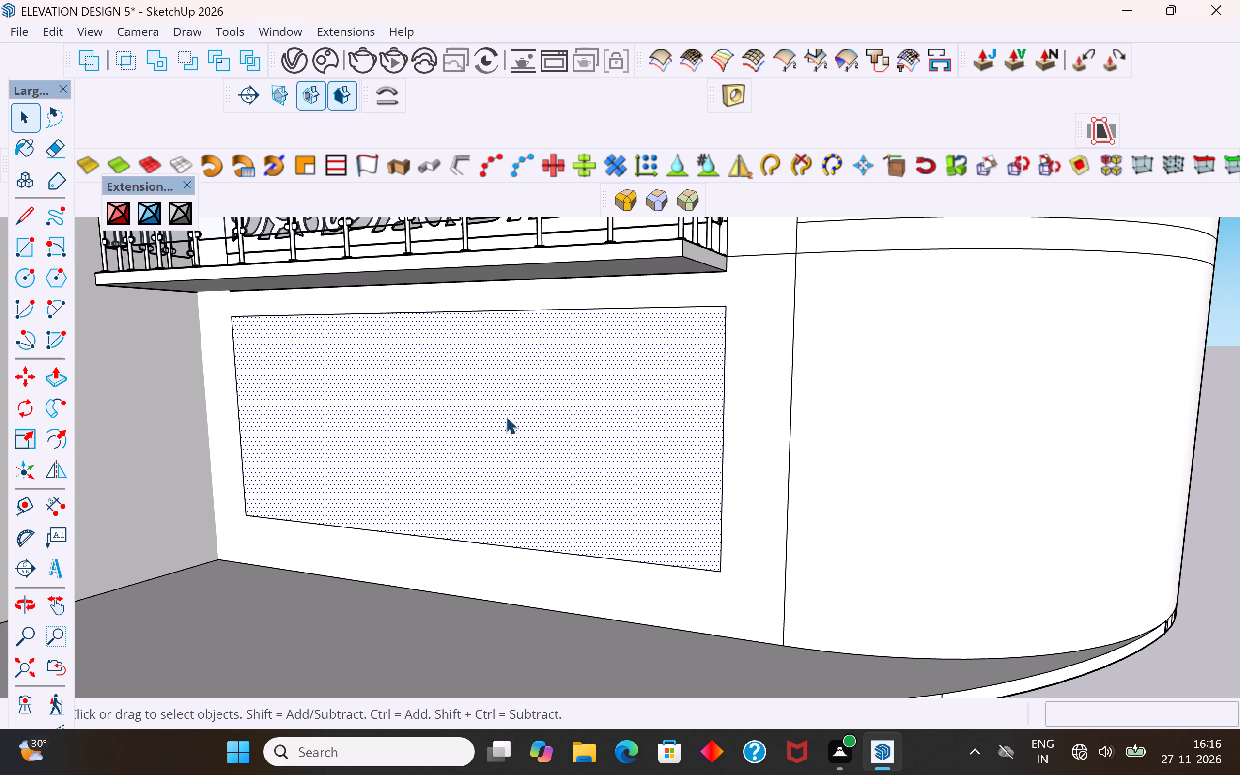
scroll(562, 402, down, 4)
key(m)
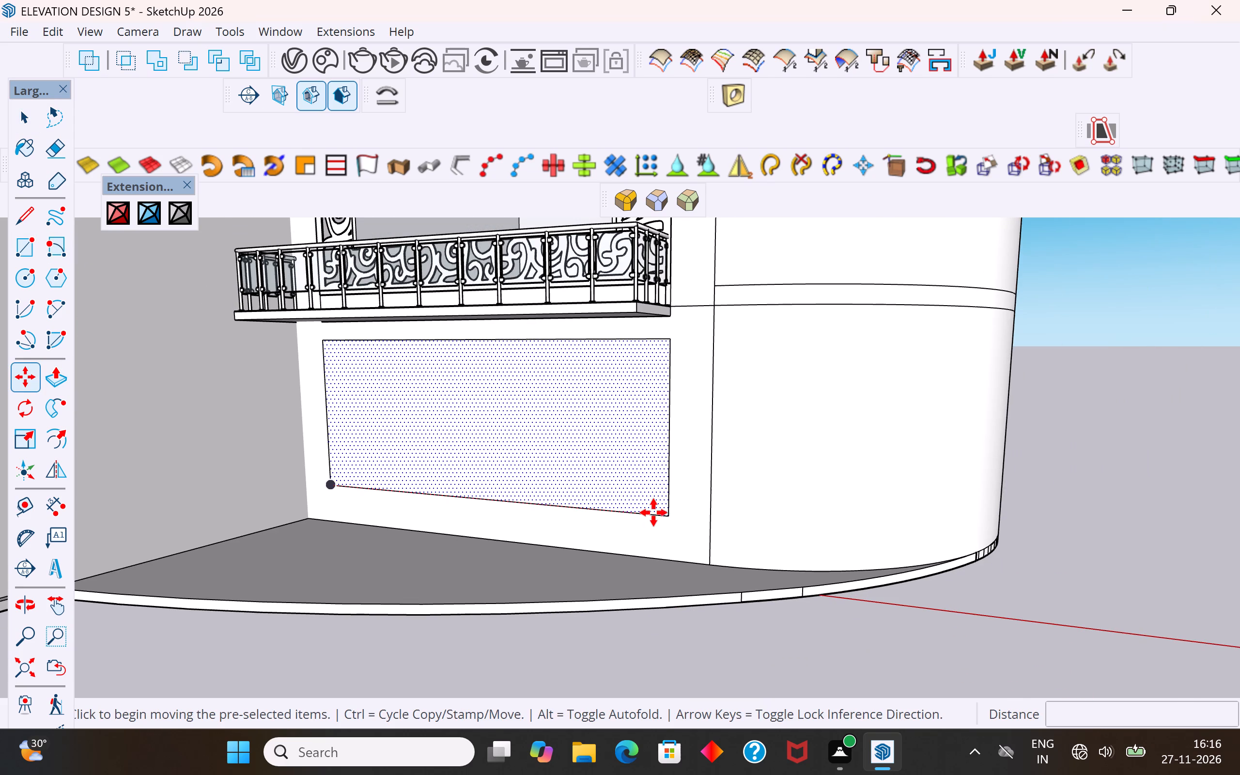
ctrl+click(663, 512)
scroll(912, 421, down, 14)
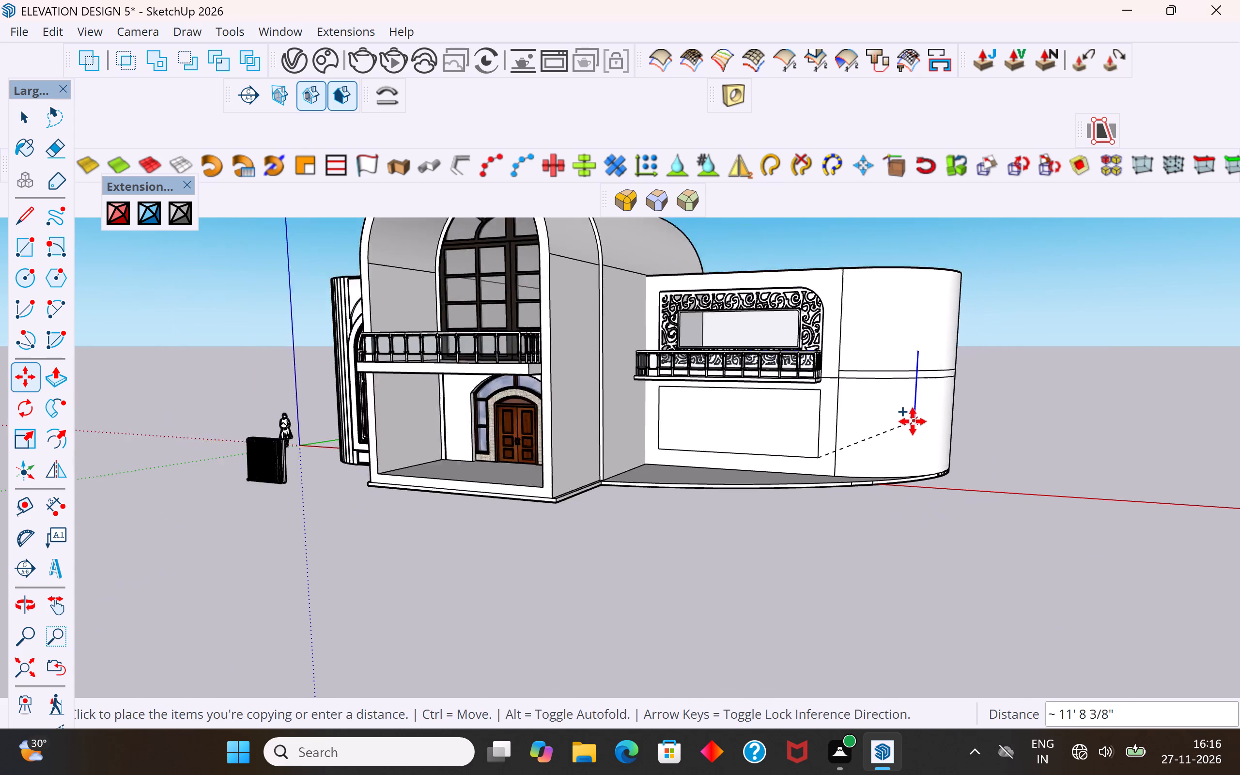
scroll(913, 421, down, 3)
middle_drag(941, 470, 559, 561)
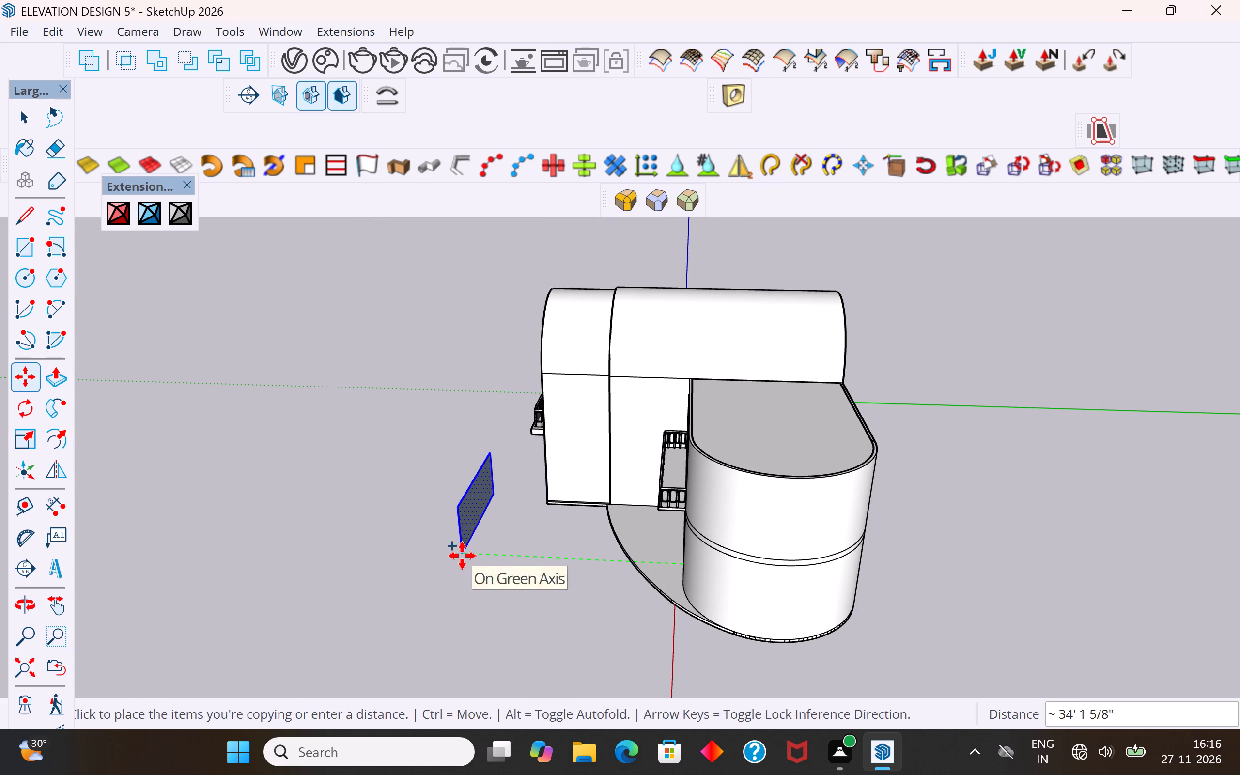
click(462, 556)
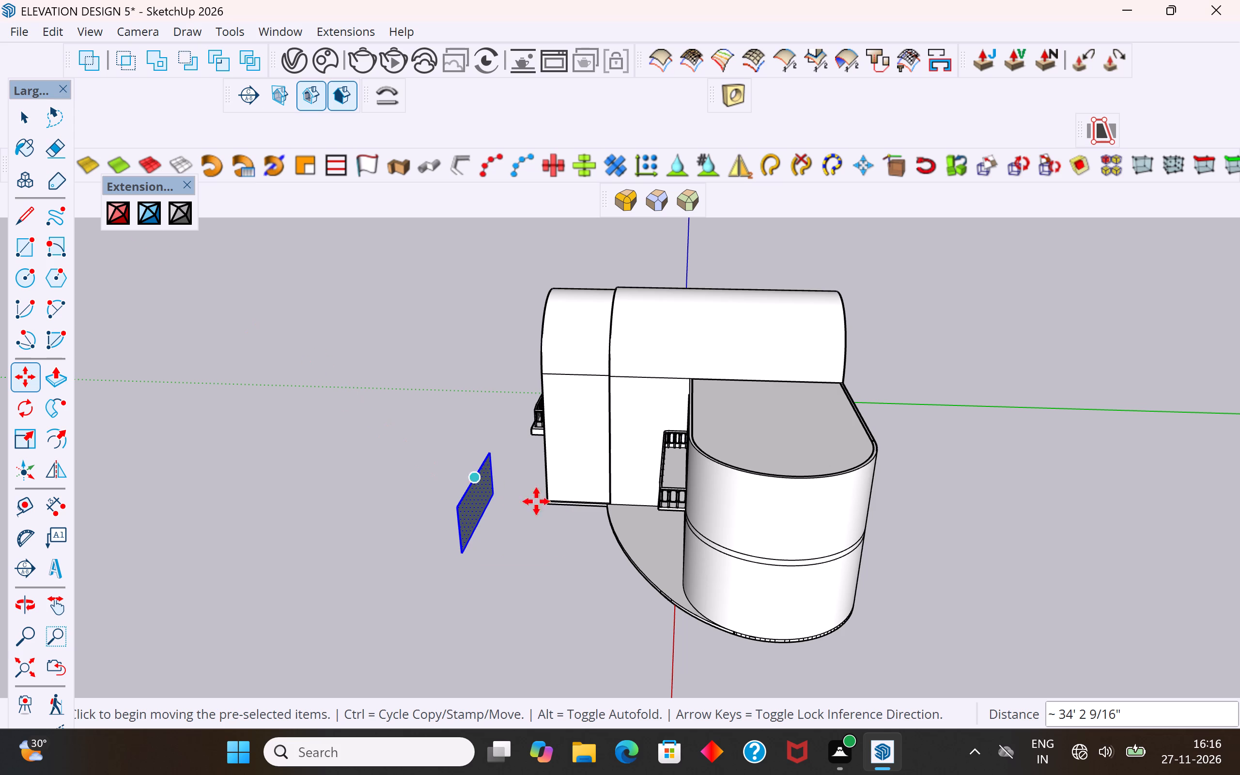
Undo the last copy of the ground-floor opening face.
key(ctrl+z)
Copy the ground-floor opening face along the green axis to about 31' 6" in front of the wall and clear the selection.
middle_drag(593, 569, 775, 533)
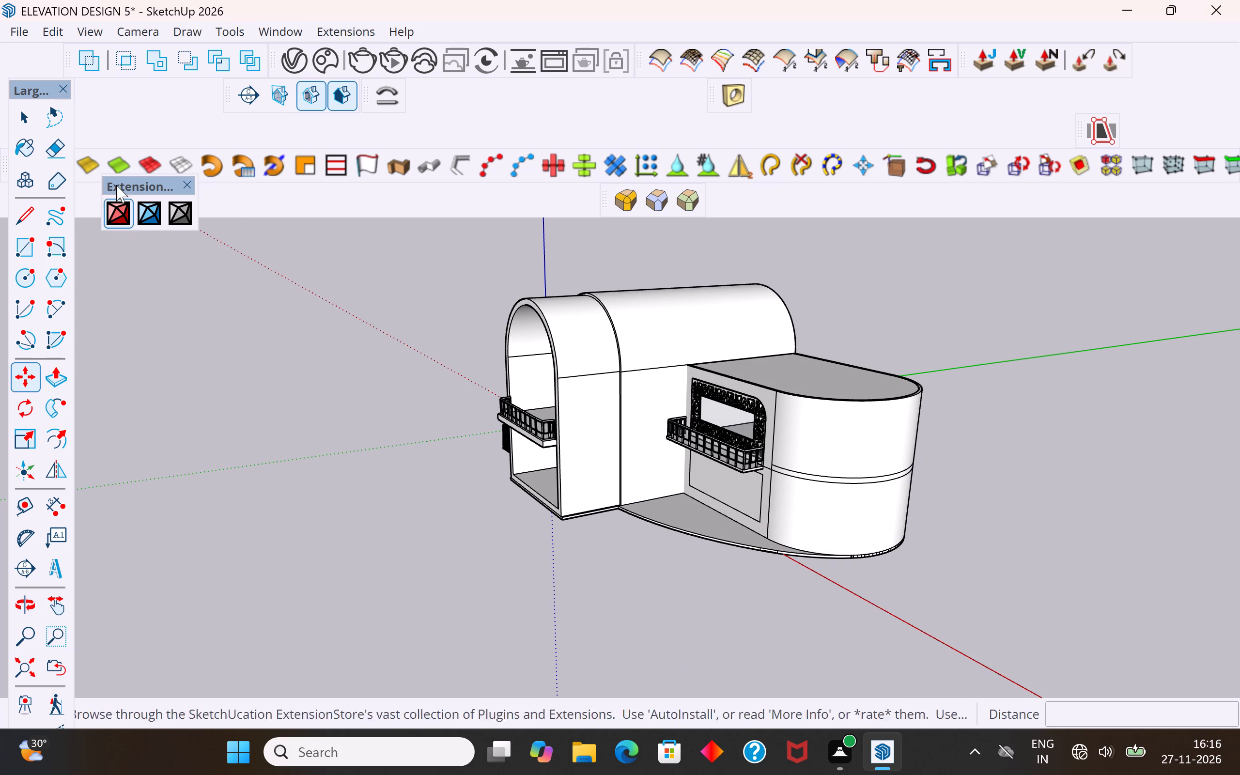
click(39, 124)
click(258, 476)
scroll(714, 524, up, 6)
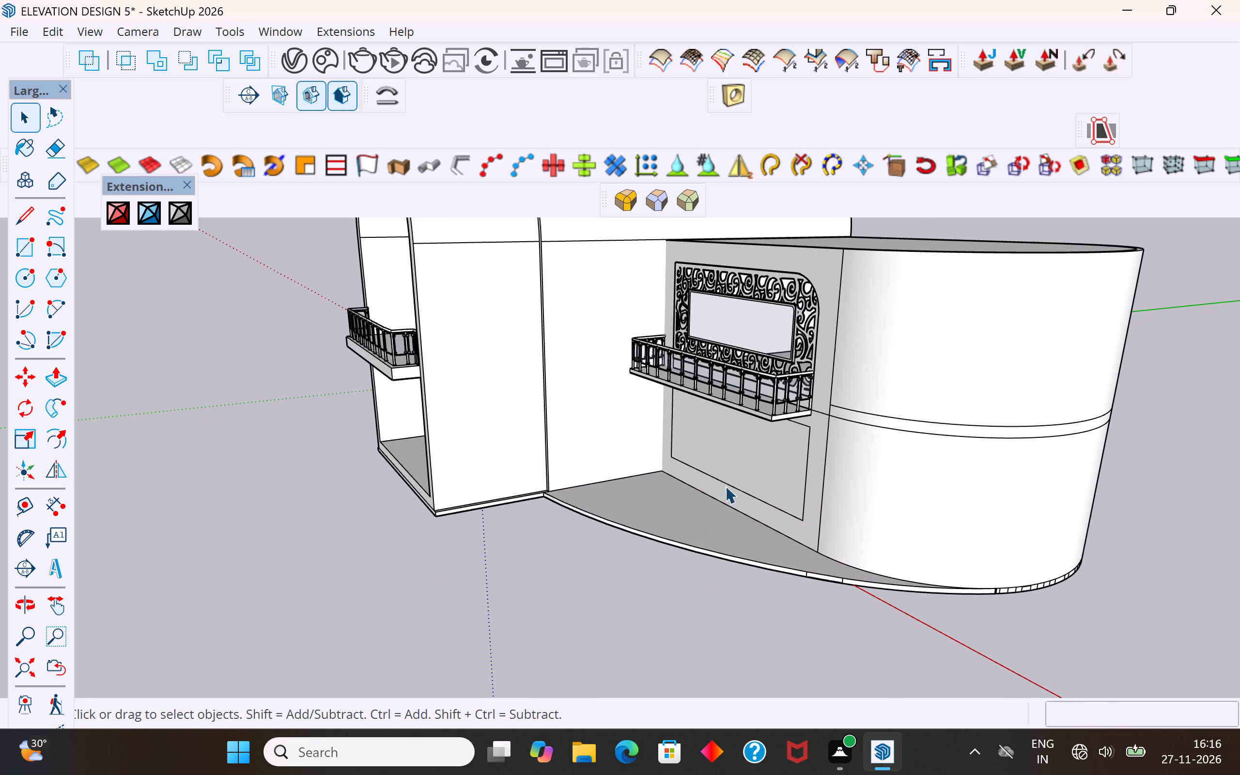
click(734, 451)
key(m)
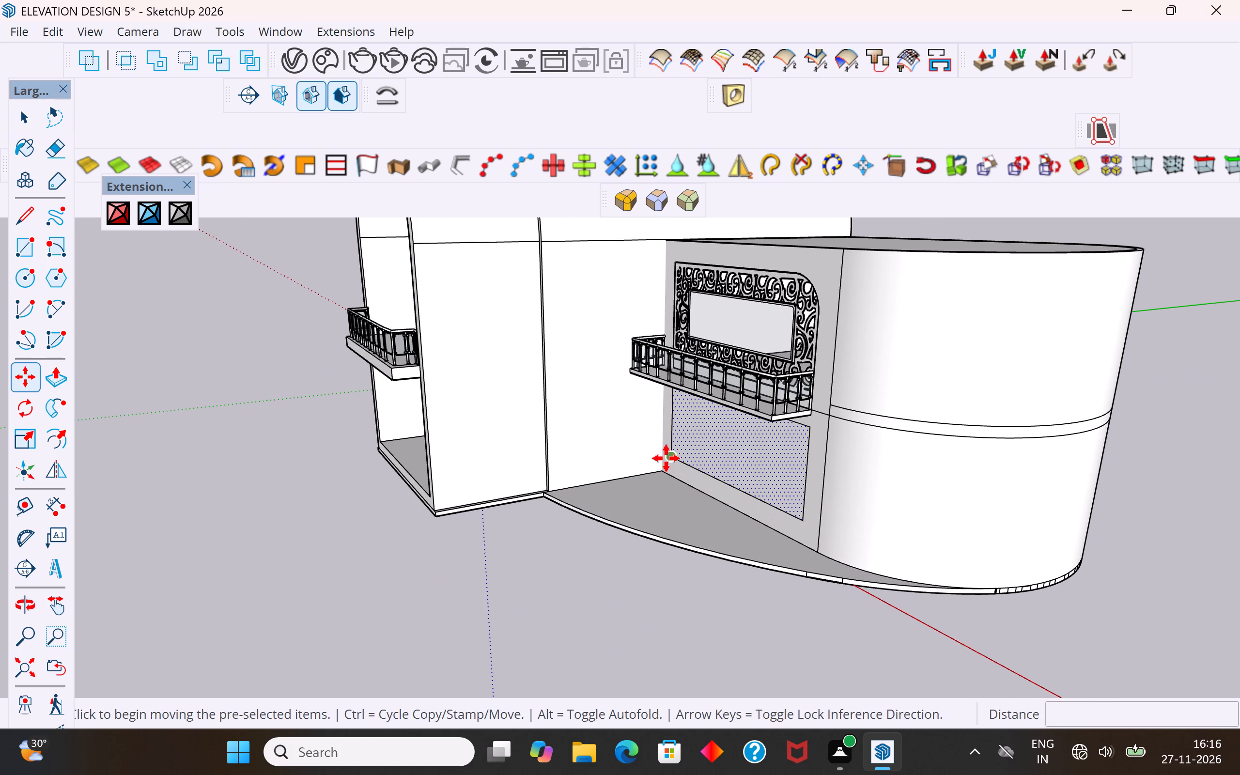
click(668, 459)
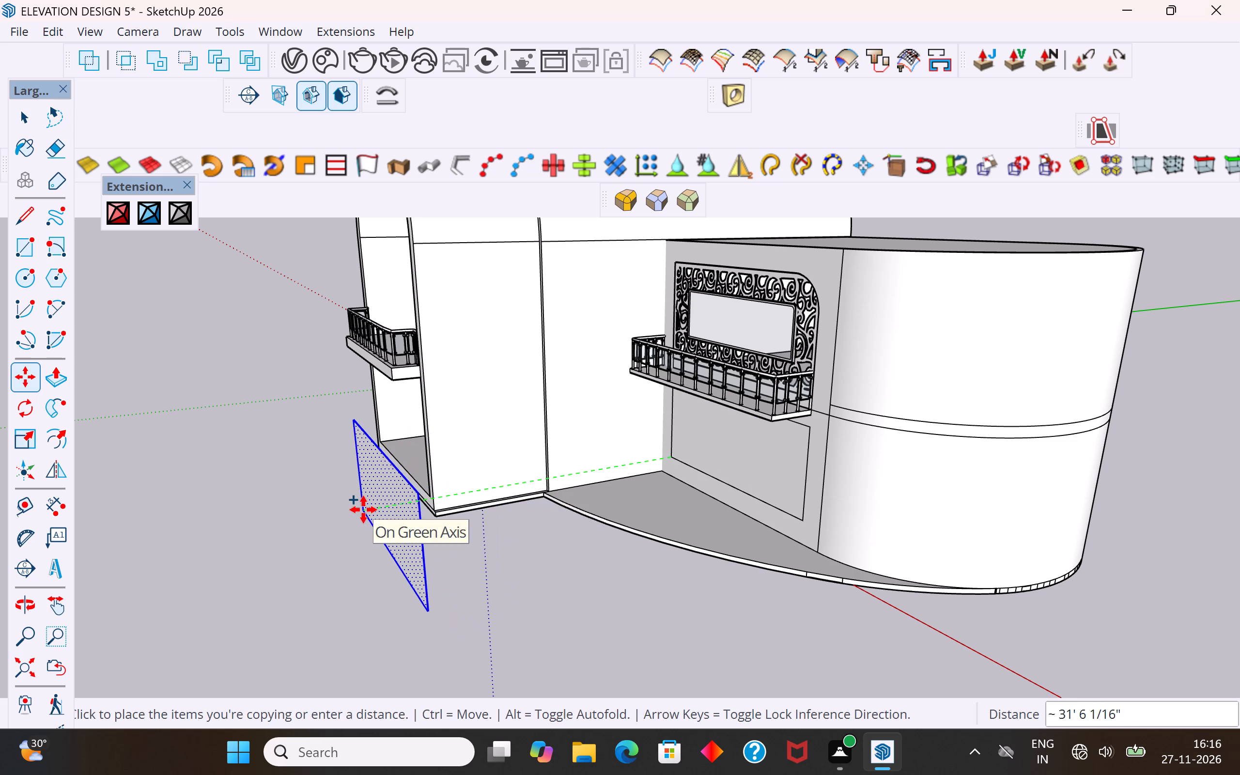
click(363, 509)
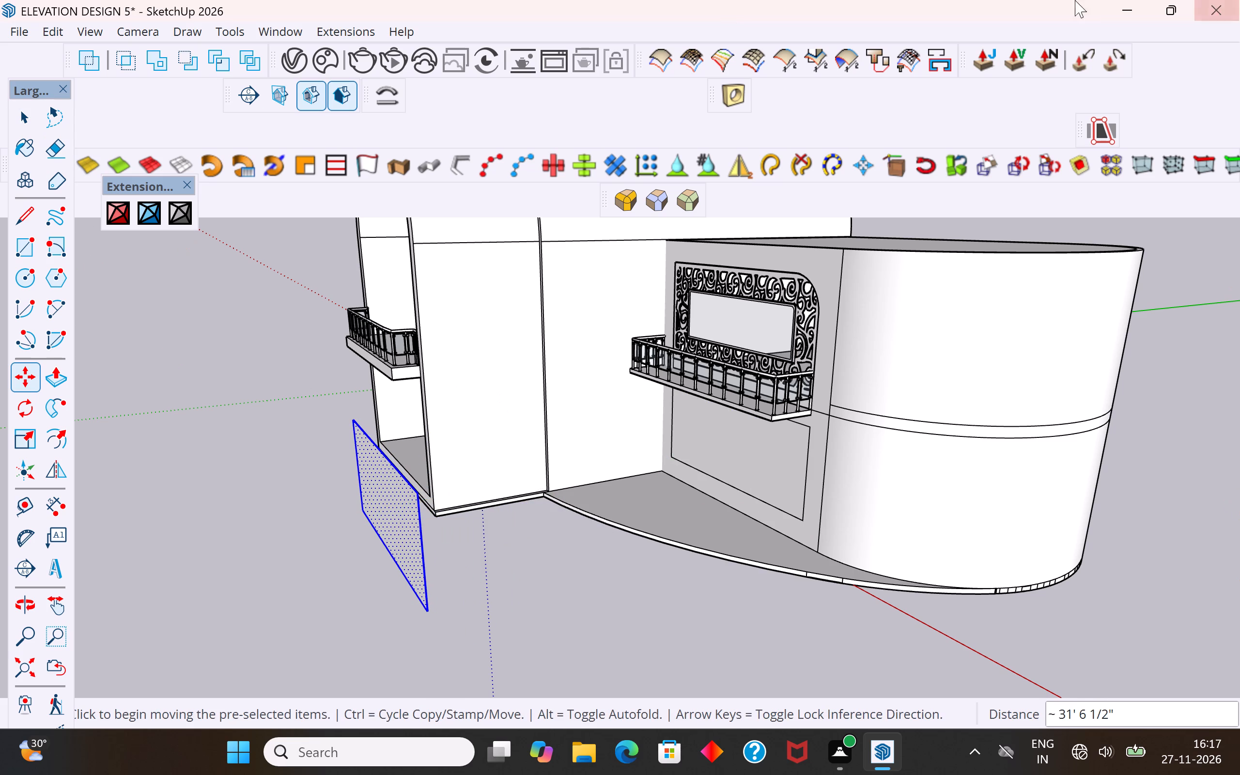
click(21, 124)
click(162, 410)
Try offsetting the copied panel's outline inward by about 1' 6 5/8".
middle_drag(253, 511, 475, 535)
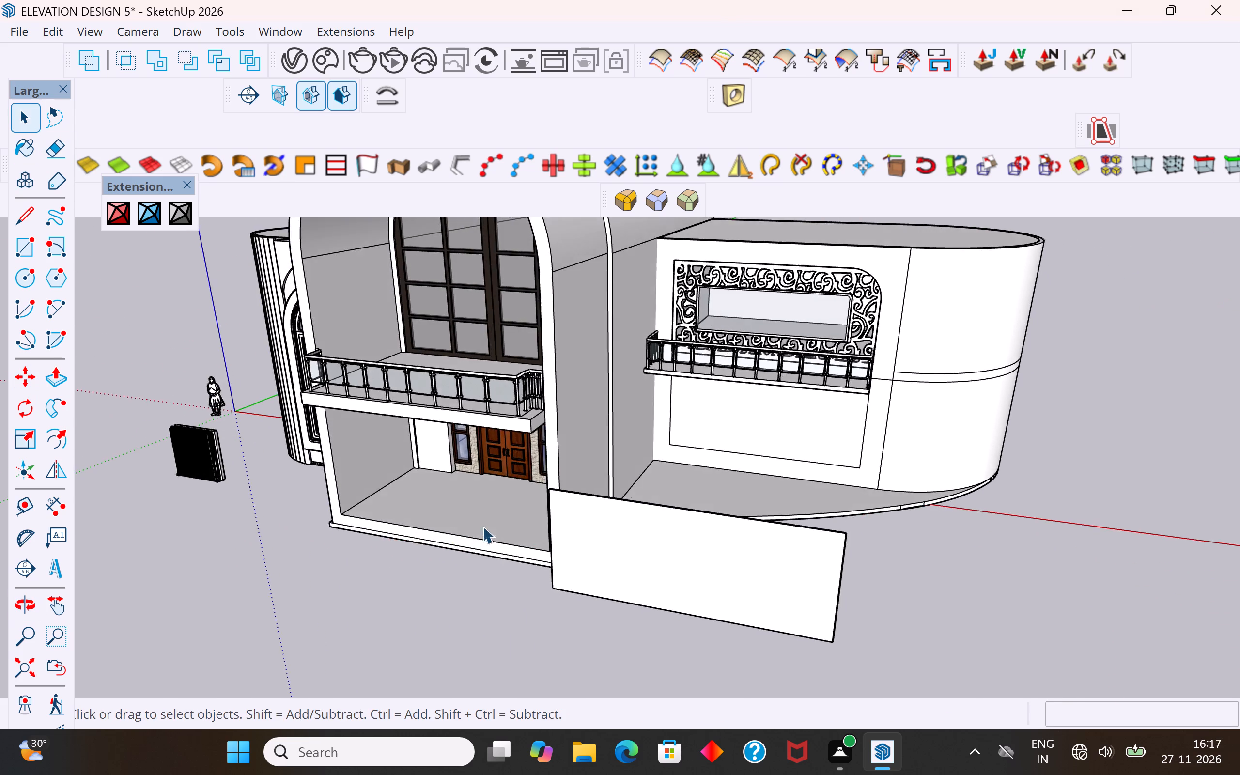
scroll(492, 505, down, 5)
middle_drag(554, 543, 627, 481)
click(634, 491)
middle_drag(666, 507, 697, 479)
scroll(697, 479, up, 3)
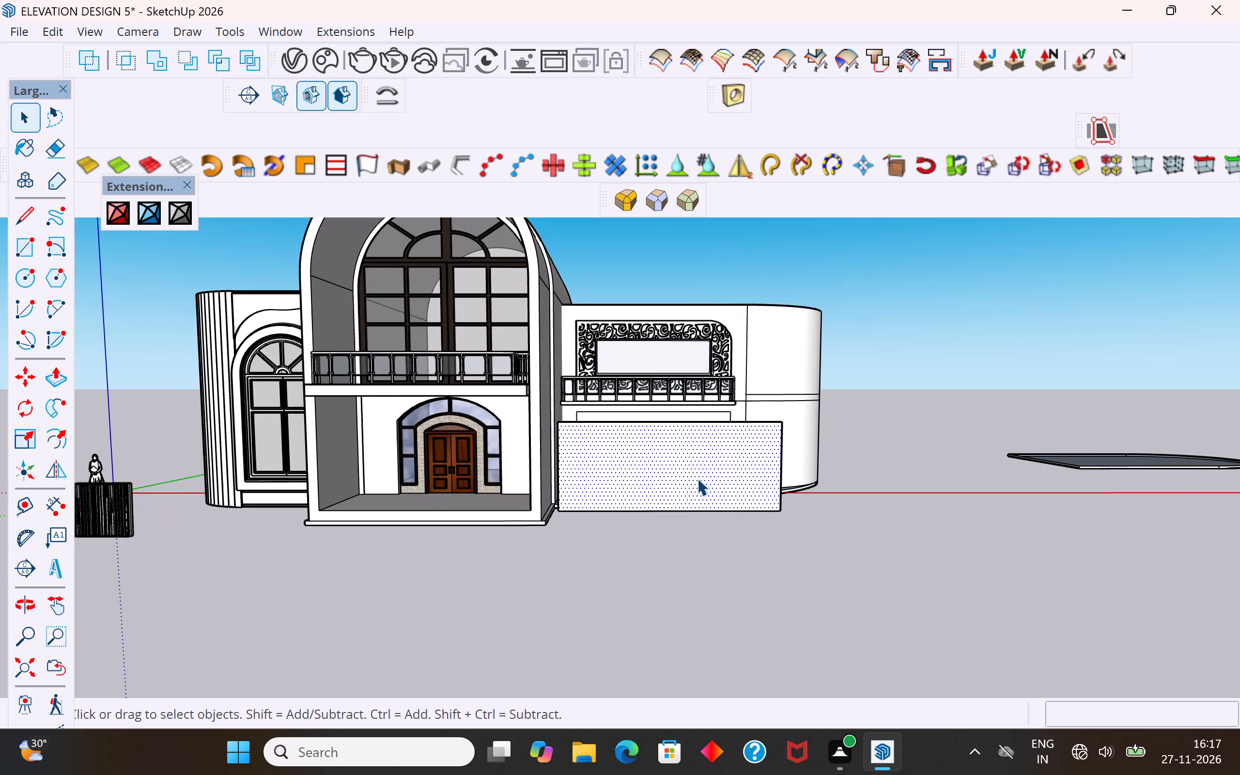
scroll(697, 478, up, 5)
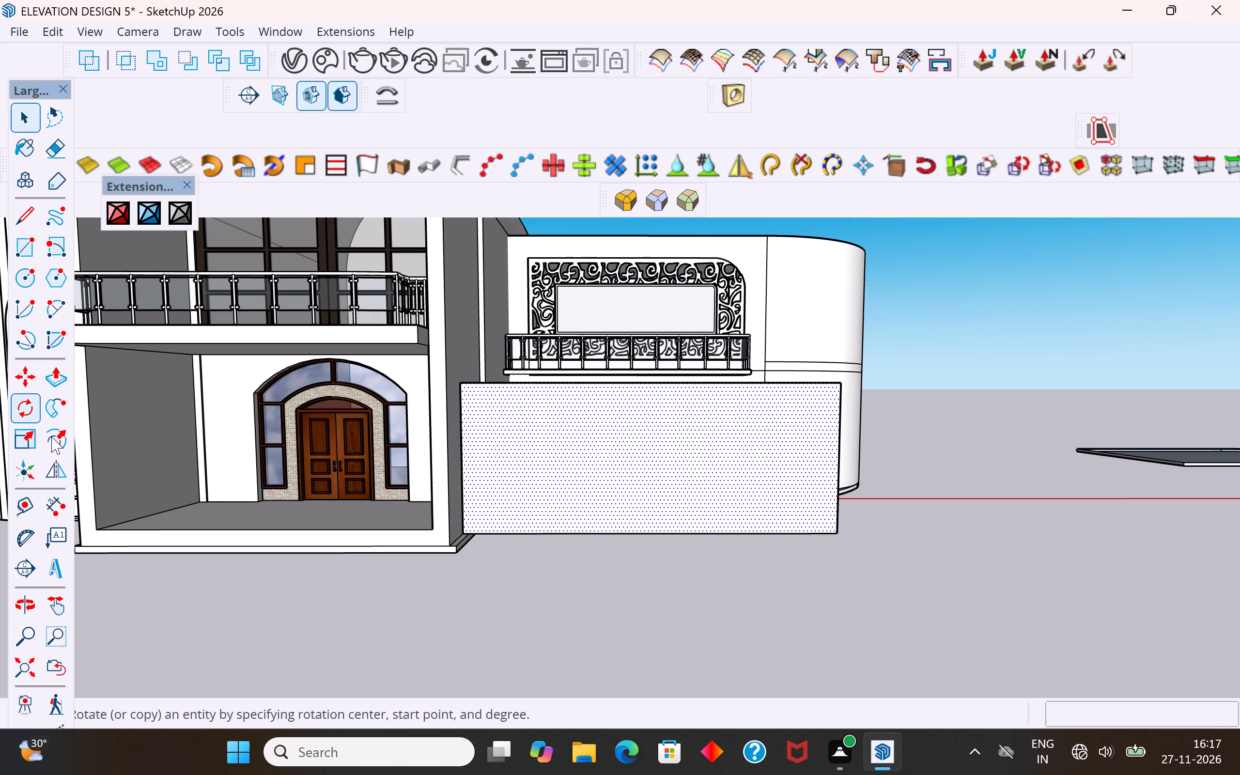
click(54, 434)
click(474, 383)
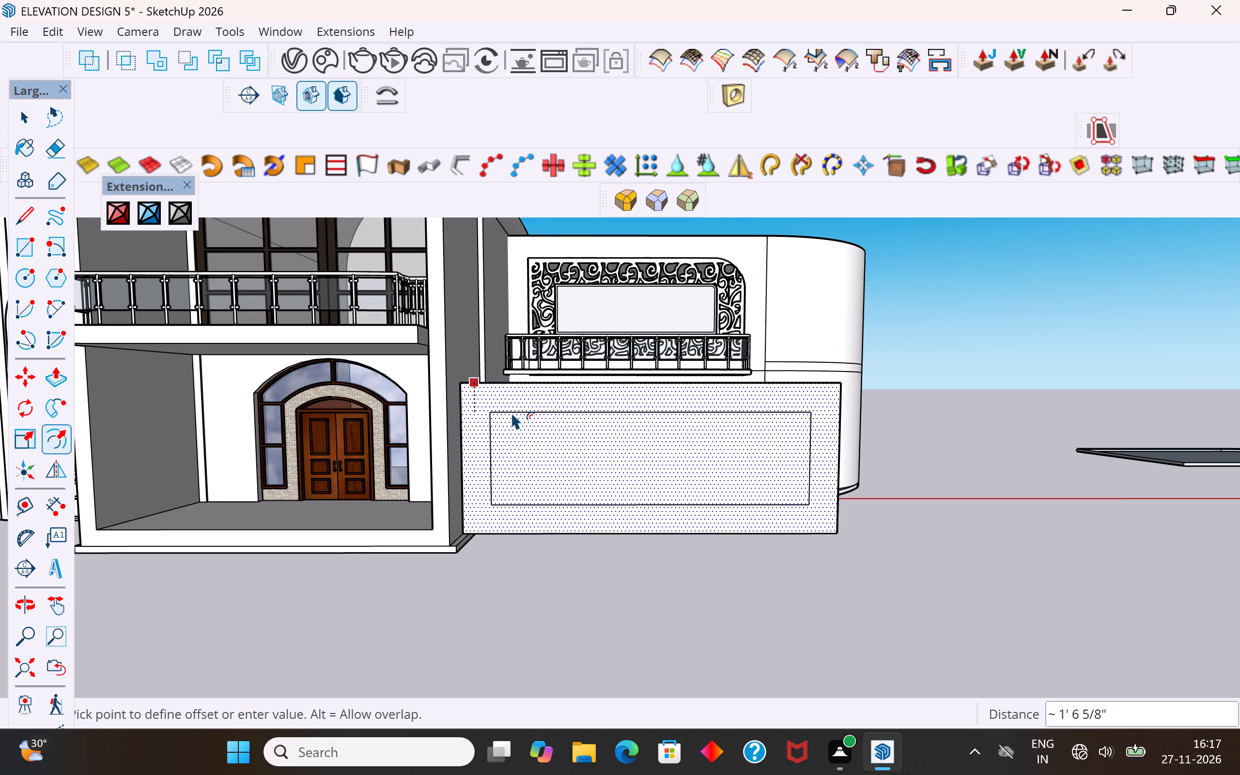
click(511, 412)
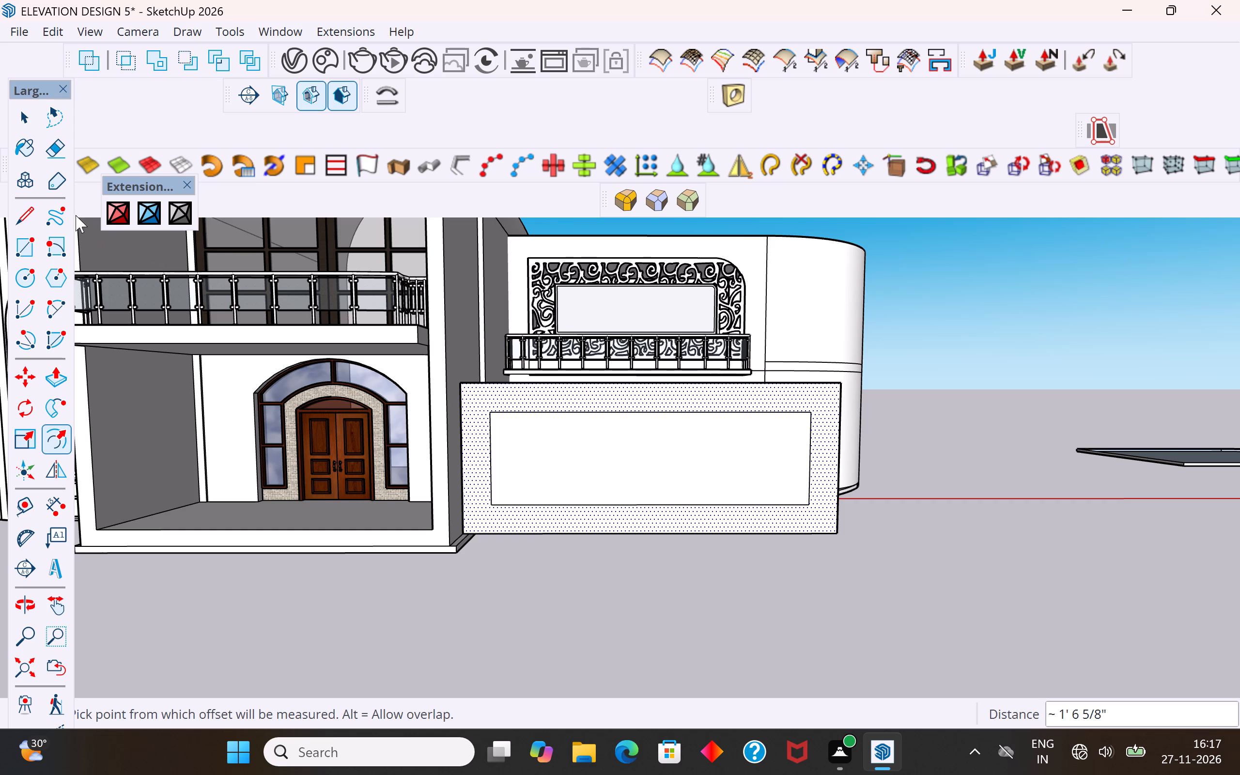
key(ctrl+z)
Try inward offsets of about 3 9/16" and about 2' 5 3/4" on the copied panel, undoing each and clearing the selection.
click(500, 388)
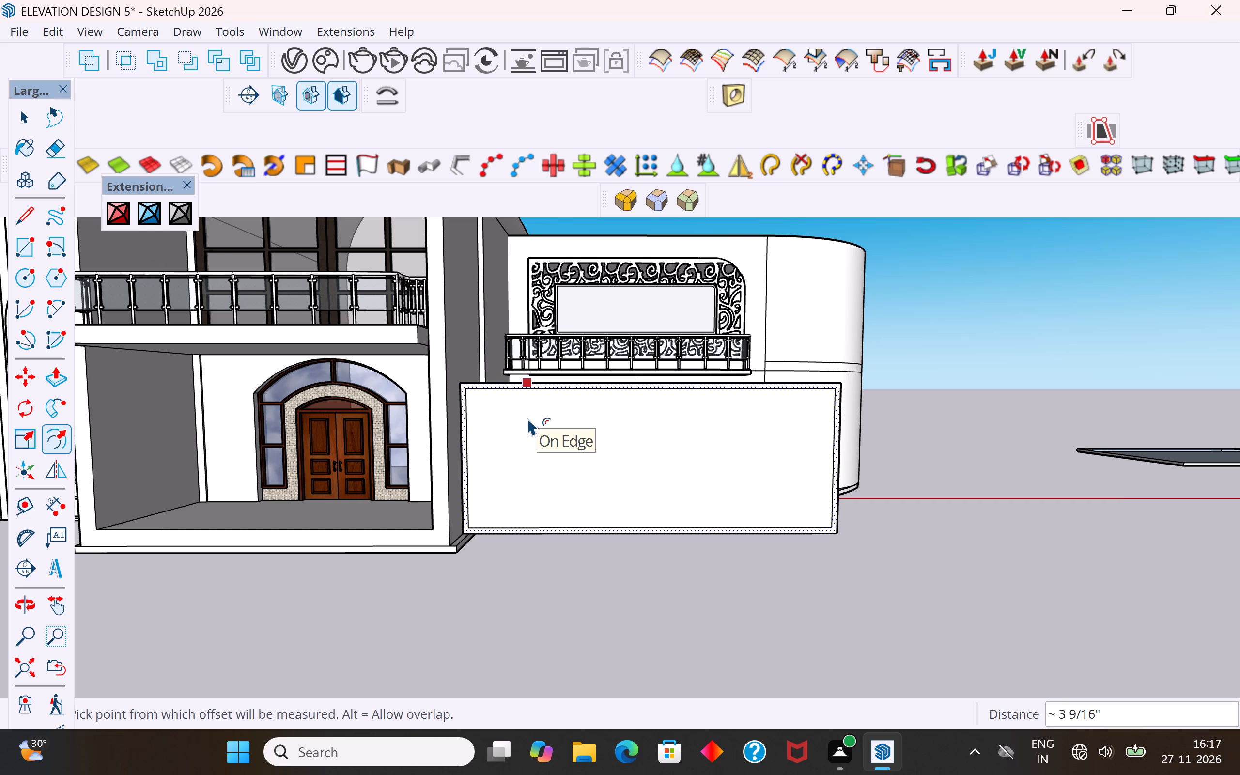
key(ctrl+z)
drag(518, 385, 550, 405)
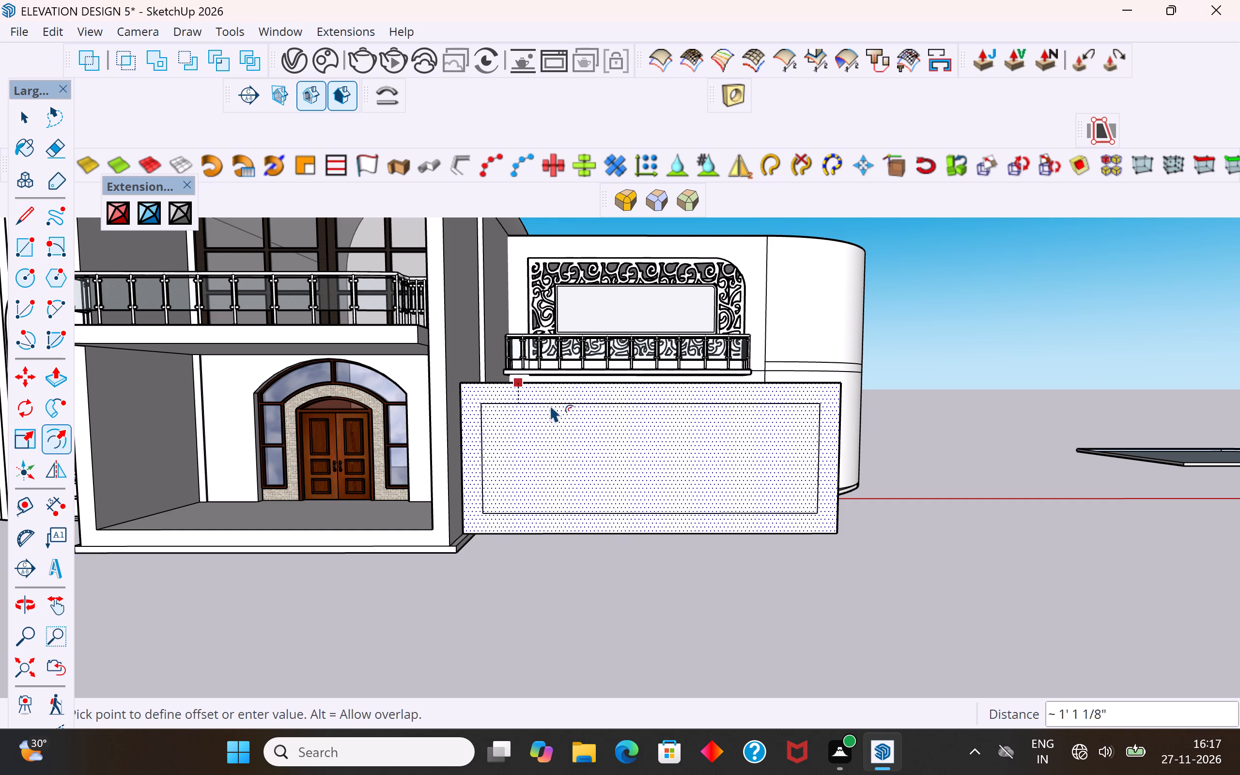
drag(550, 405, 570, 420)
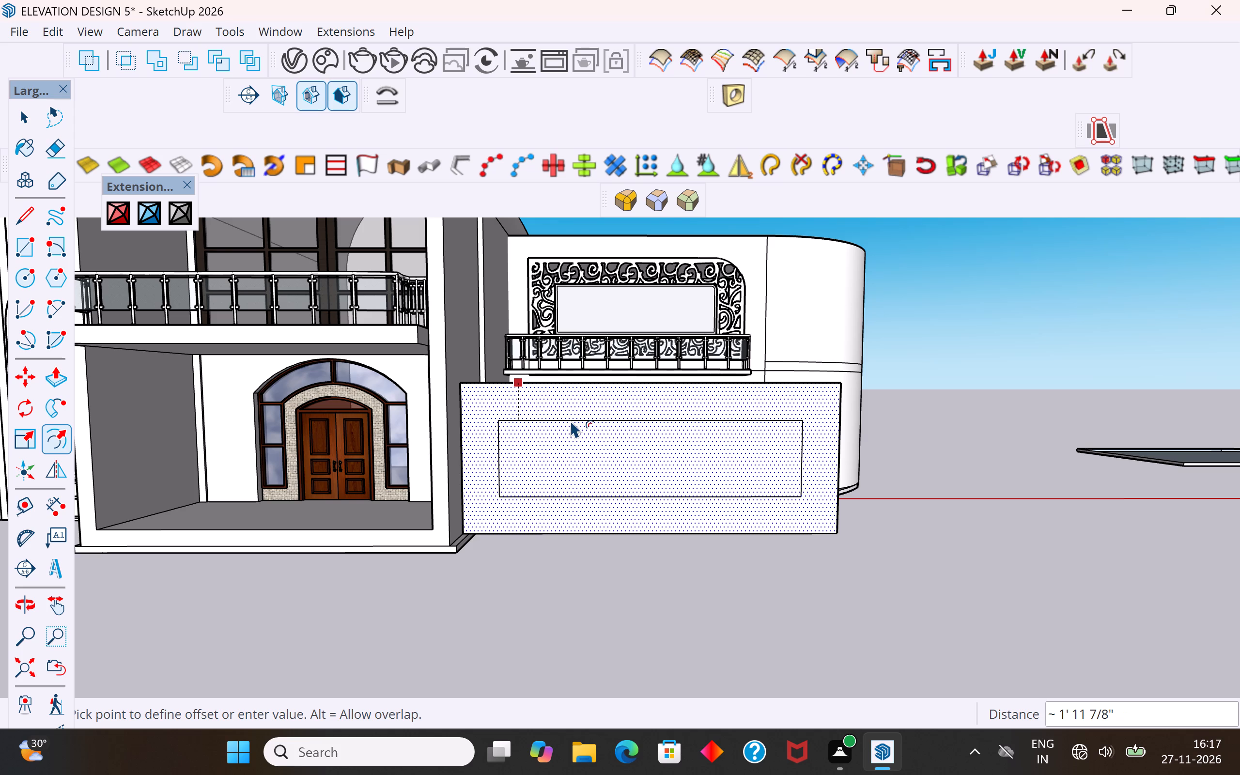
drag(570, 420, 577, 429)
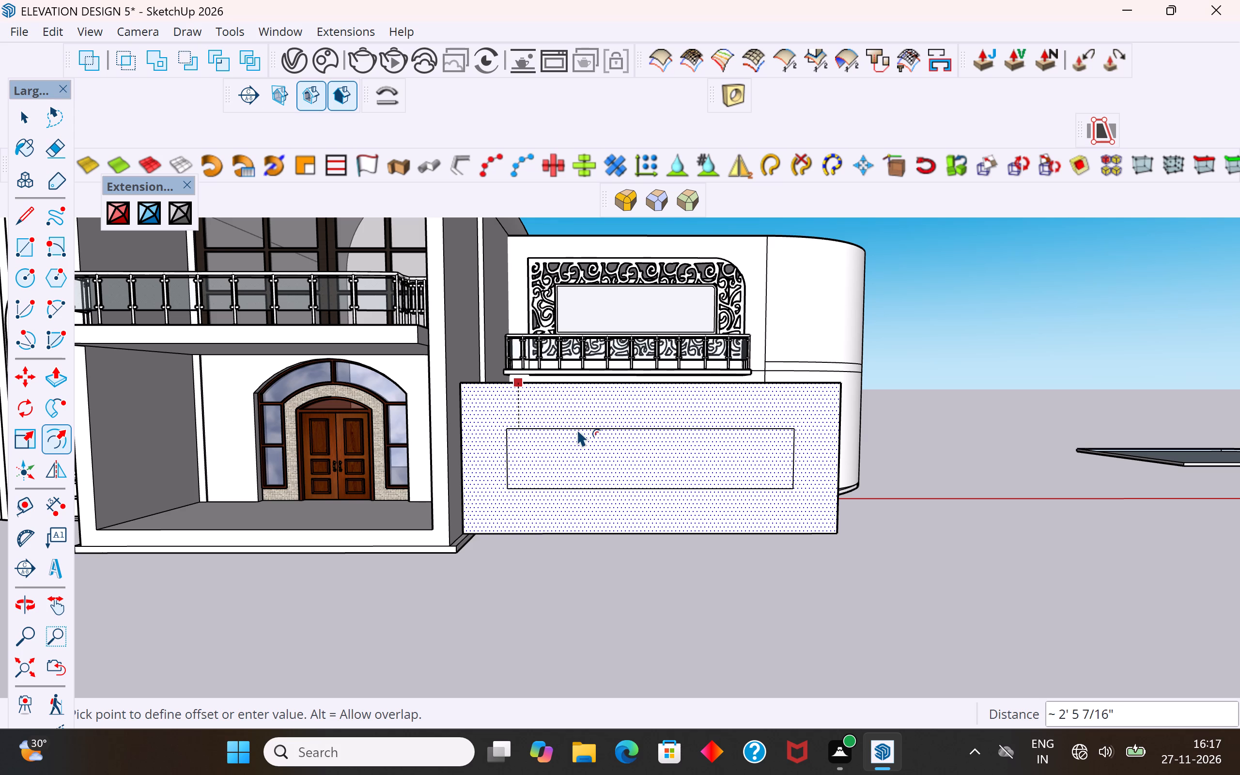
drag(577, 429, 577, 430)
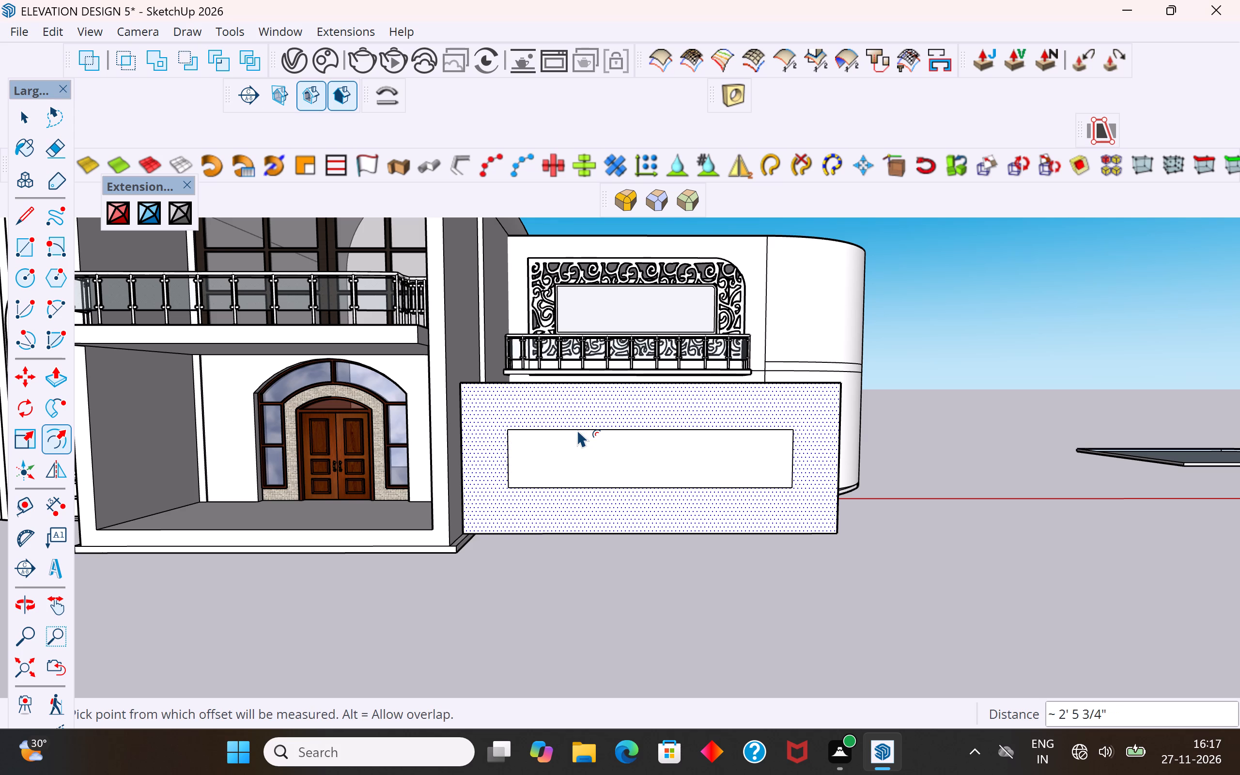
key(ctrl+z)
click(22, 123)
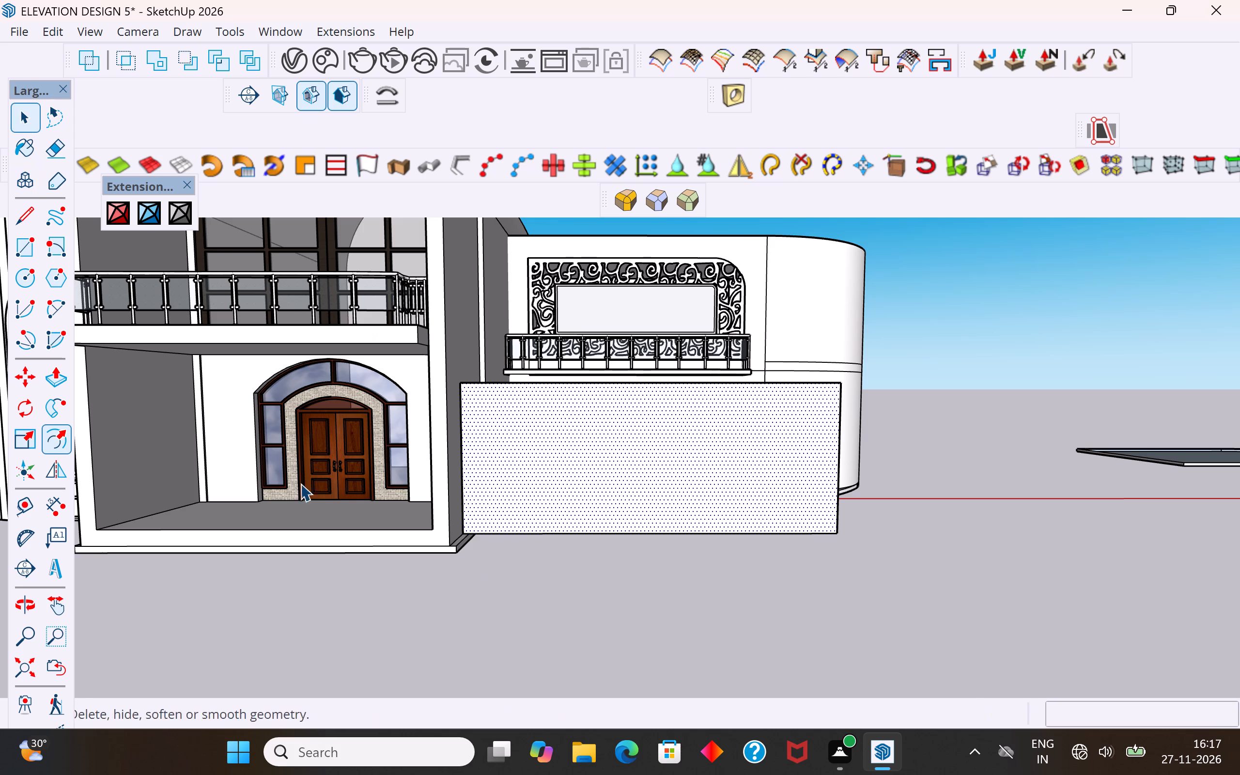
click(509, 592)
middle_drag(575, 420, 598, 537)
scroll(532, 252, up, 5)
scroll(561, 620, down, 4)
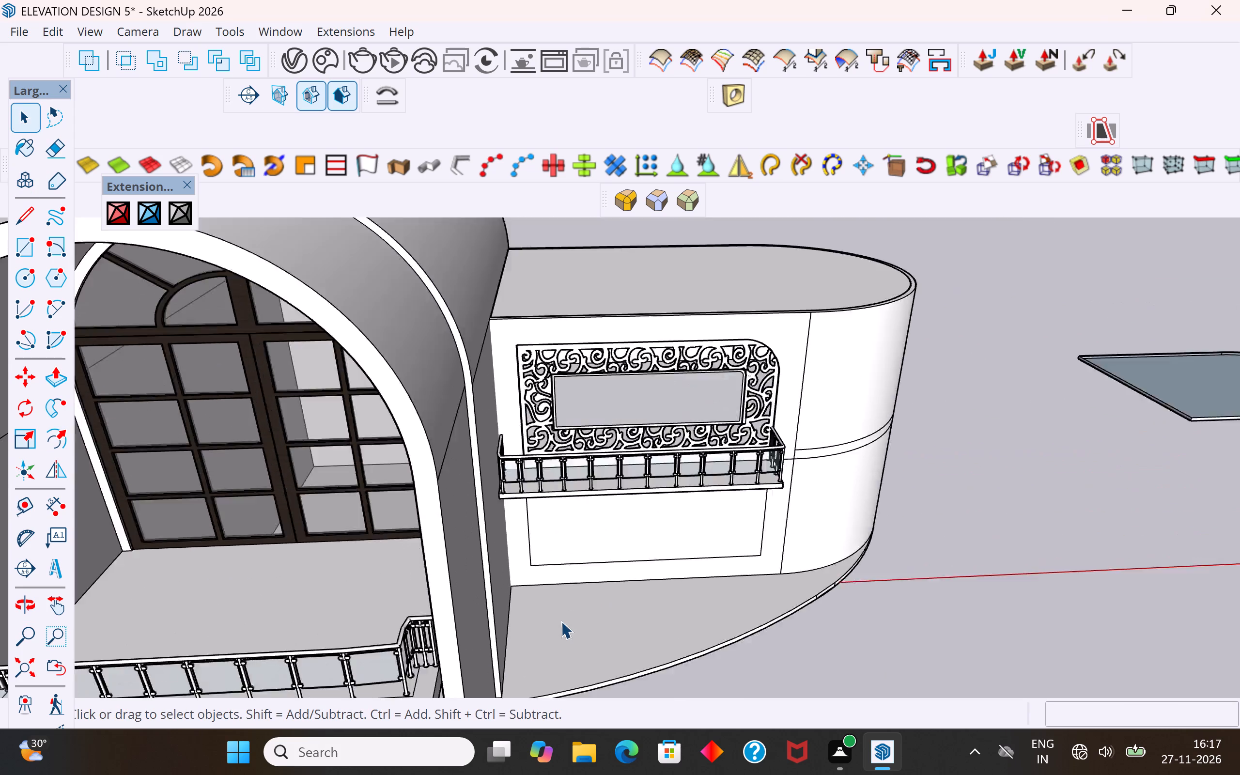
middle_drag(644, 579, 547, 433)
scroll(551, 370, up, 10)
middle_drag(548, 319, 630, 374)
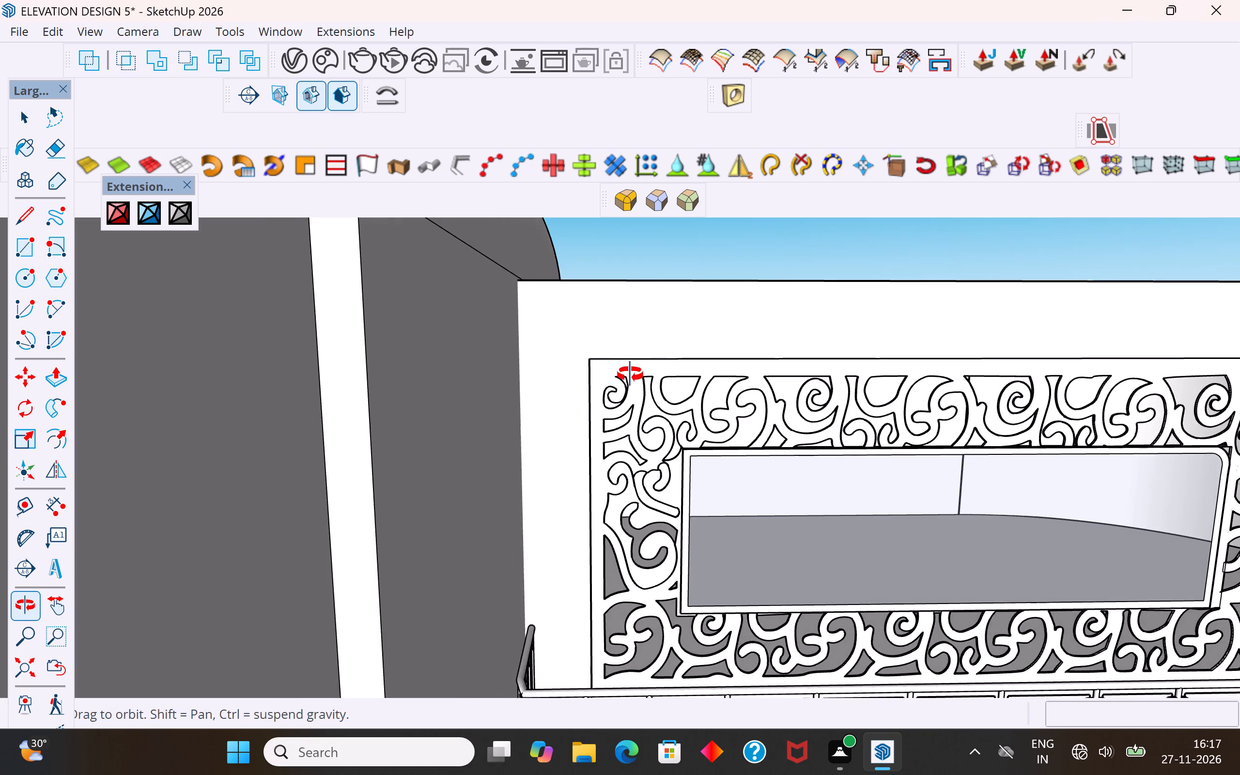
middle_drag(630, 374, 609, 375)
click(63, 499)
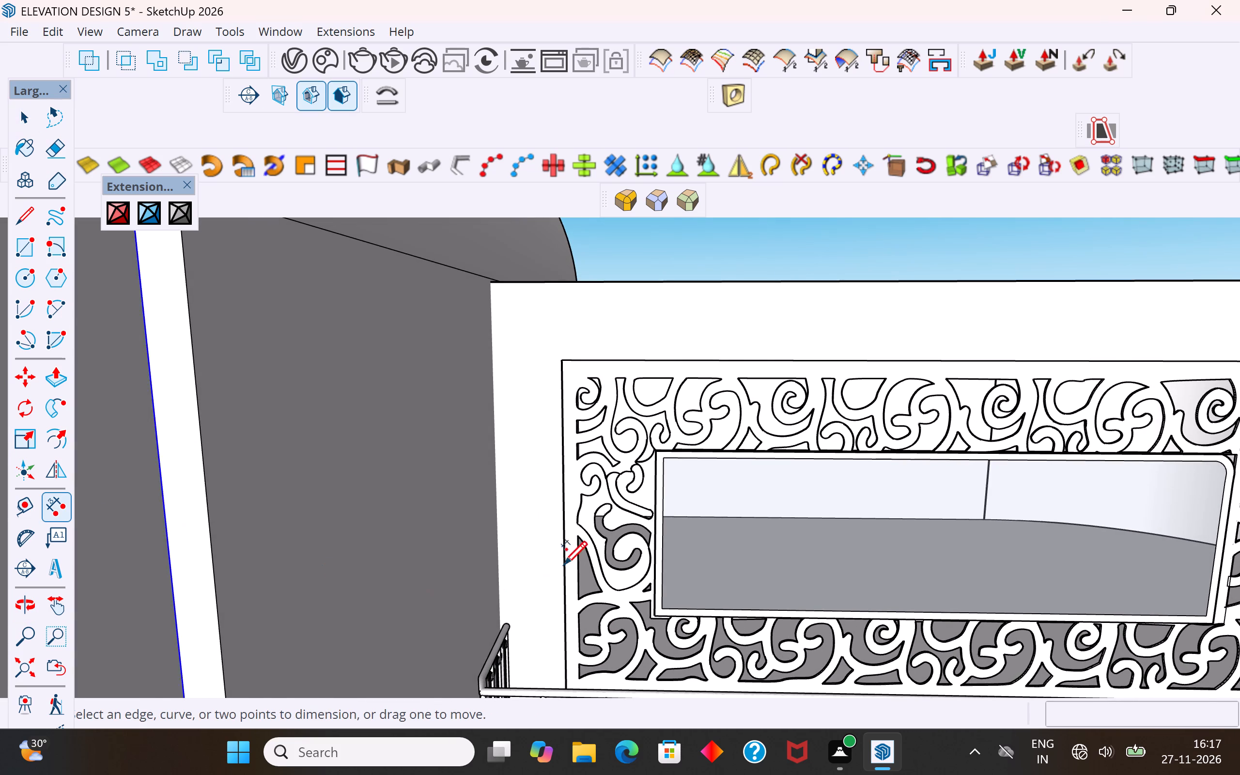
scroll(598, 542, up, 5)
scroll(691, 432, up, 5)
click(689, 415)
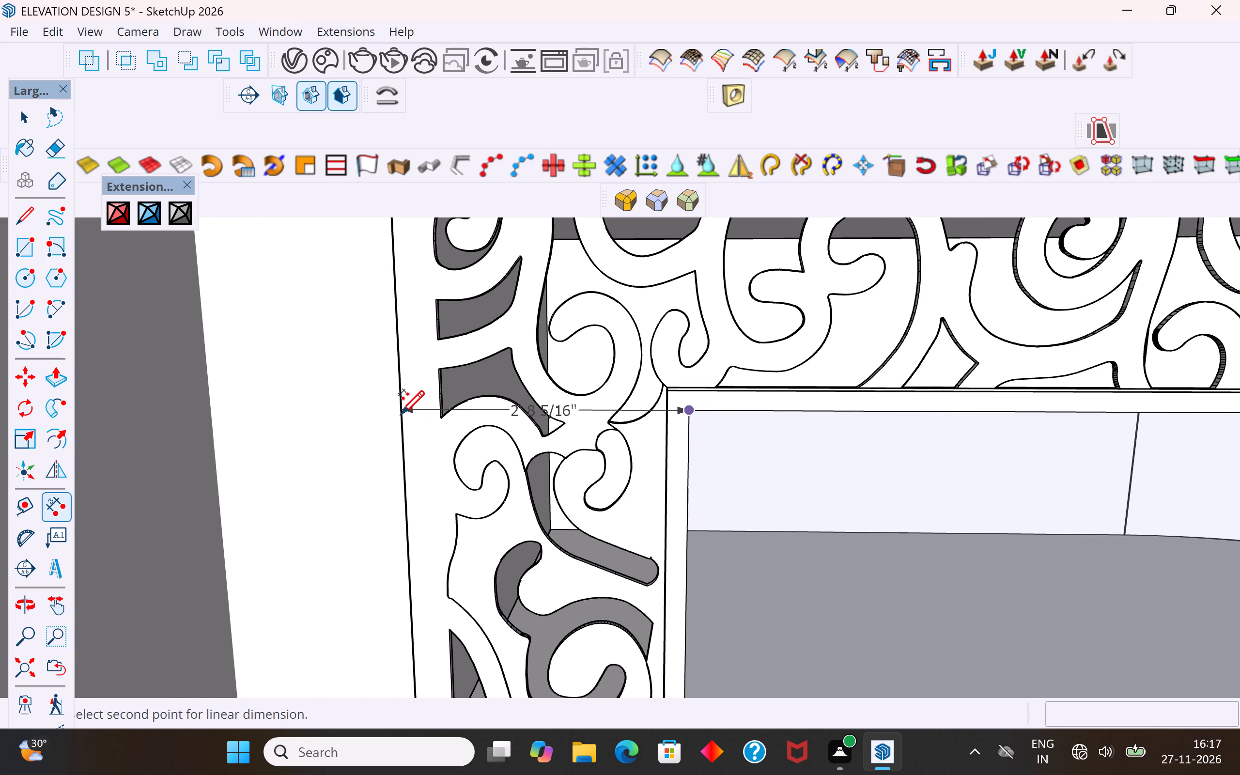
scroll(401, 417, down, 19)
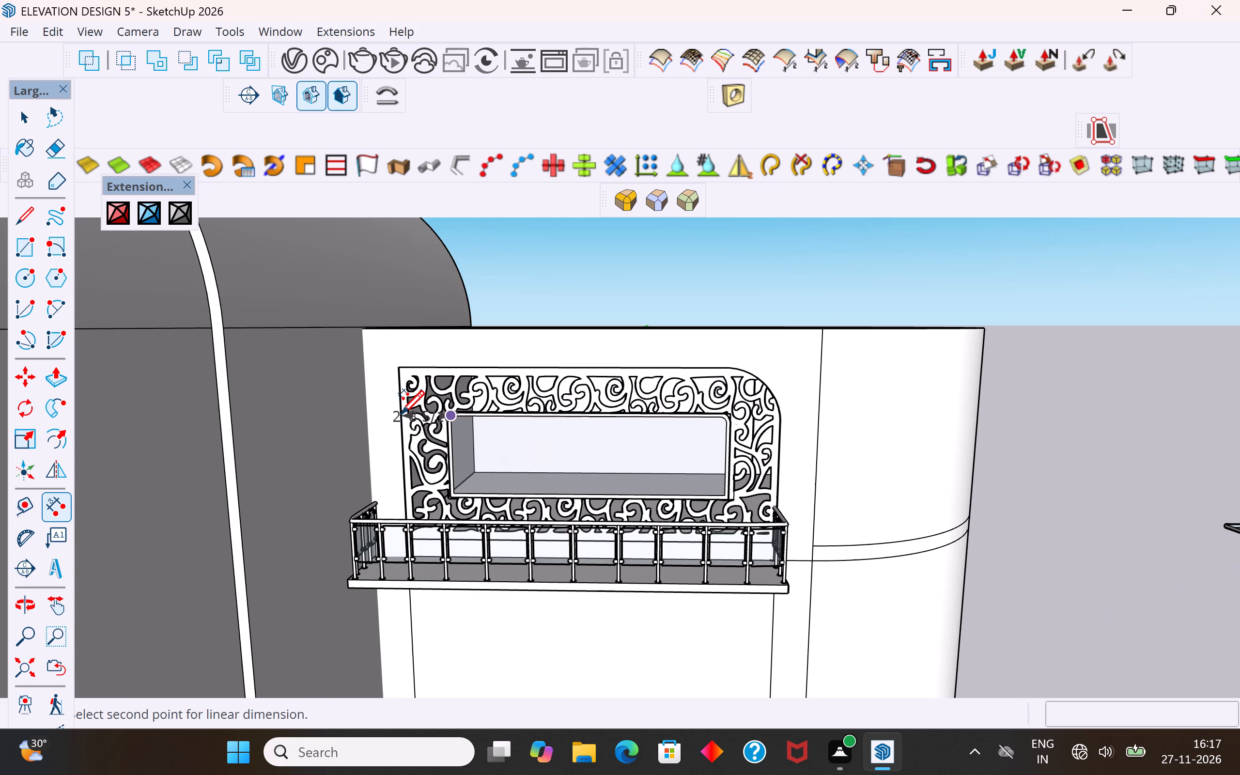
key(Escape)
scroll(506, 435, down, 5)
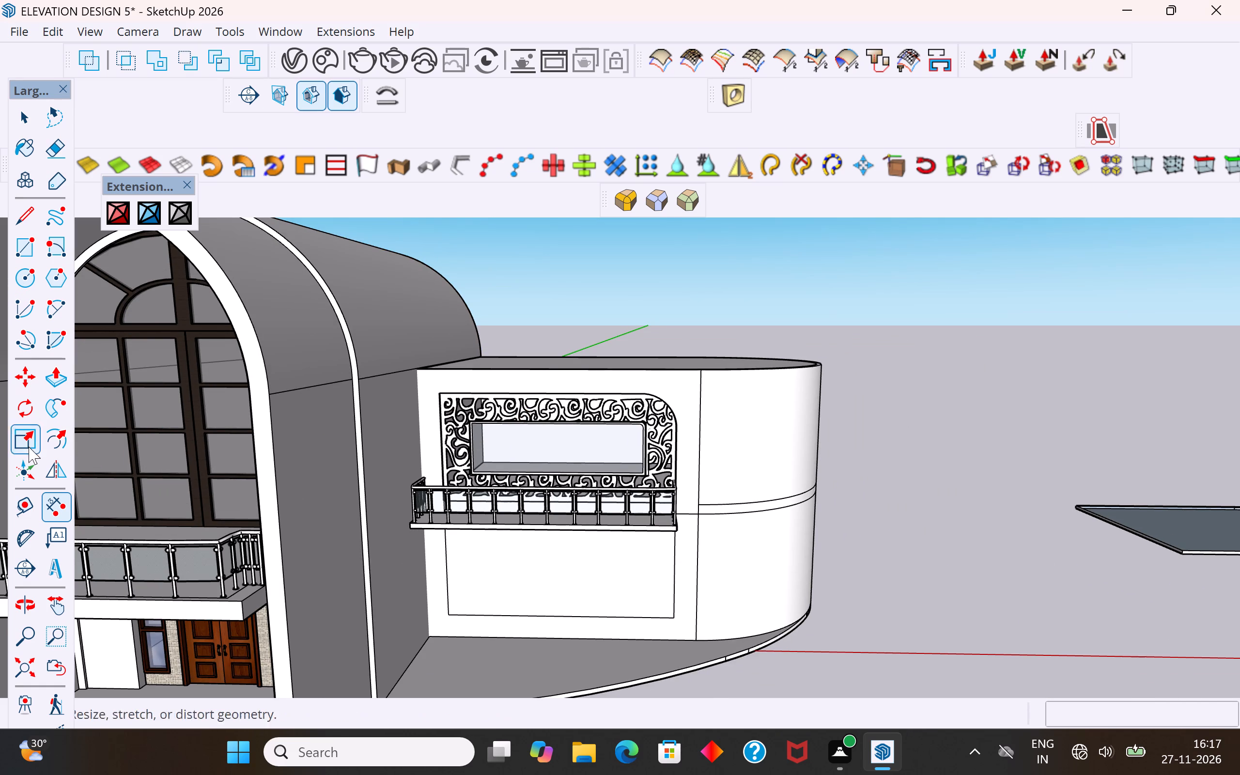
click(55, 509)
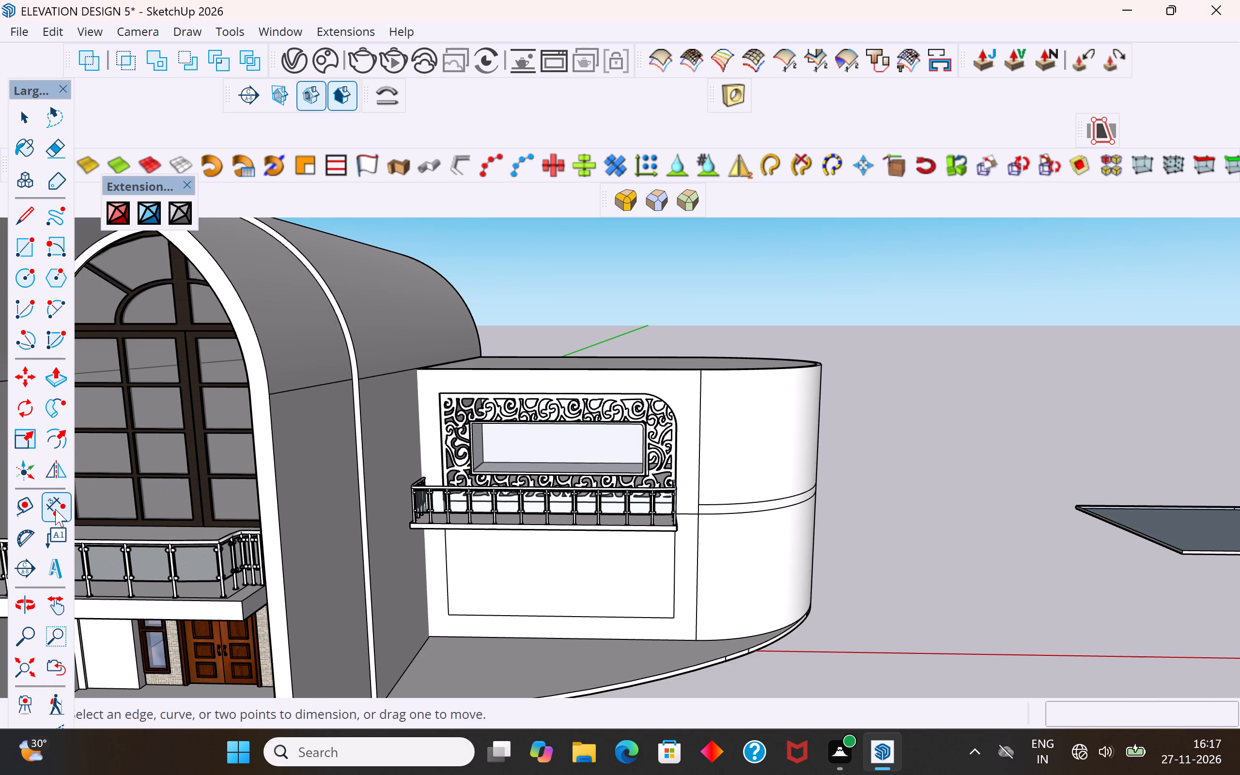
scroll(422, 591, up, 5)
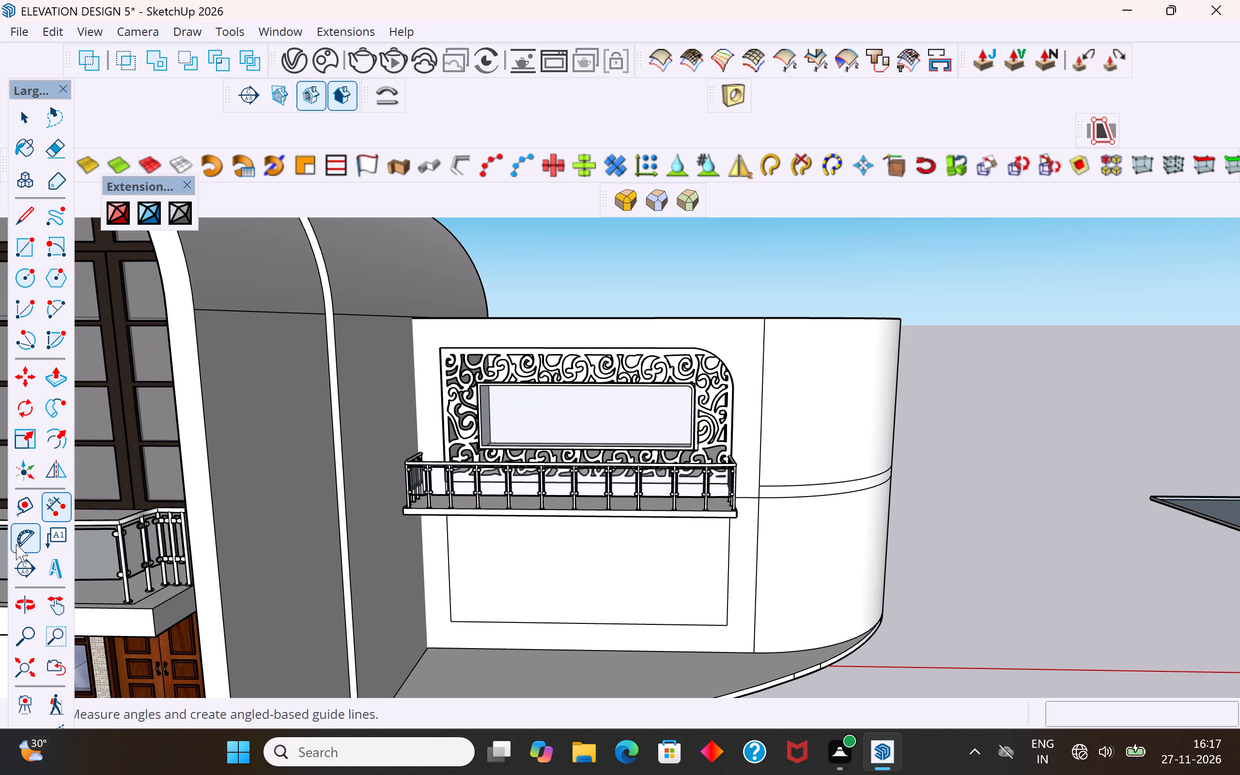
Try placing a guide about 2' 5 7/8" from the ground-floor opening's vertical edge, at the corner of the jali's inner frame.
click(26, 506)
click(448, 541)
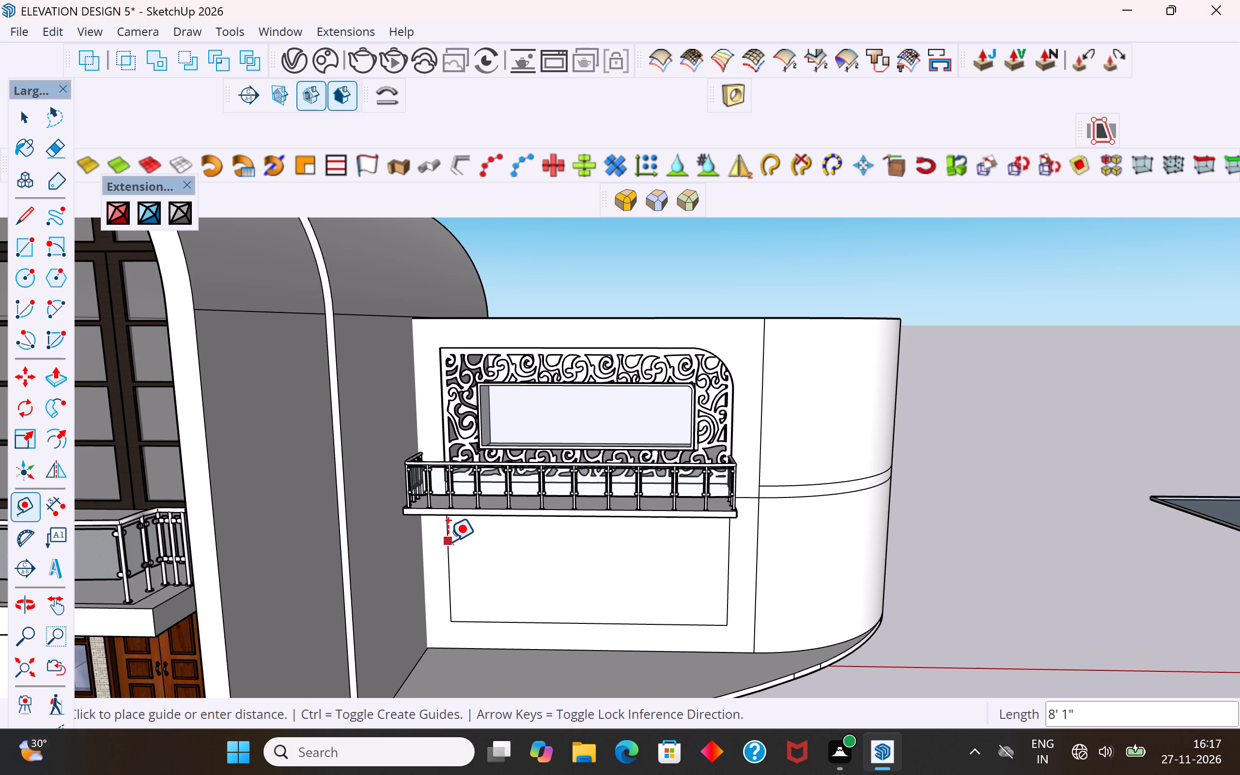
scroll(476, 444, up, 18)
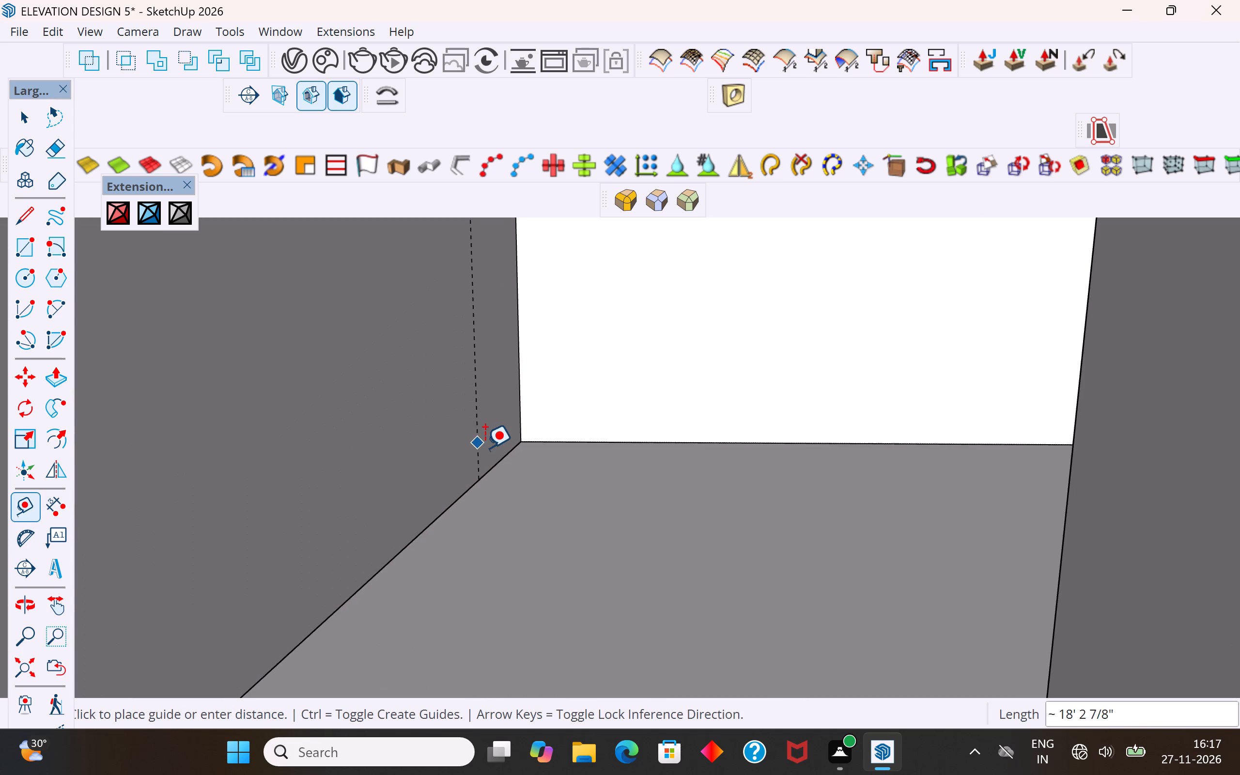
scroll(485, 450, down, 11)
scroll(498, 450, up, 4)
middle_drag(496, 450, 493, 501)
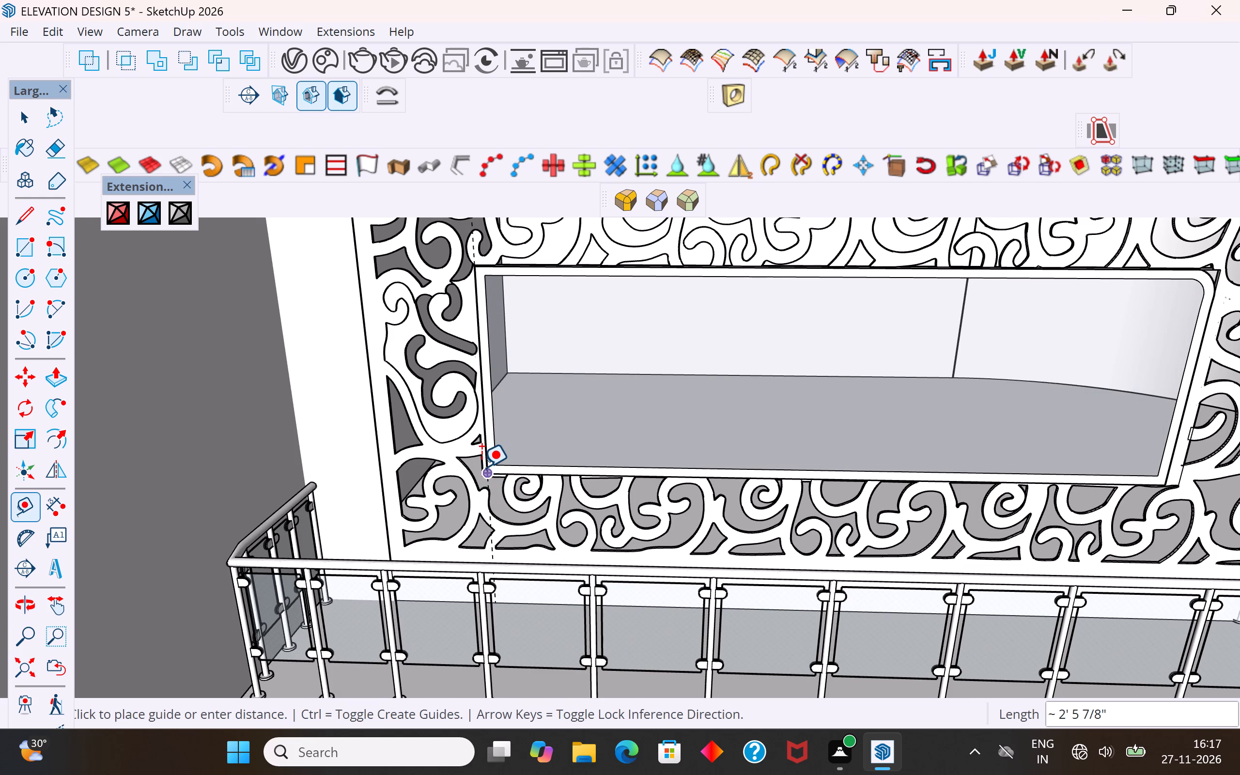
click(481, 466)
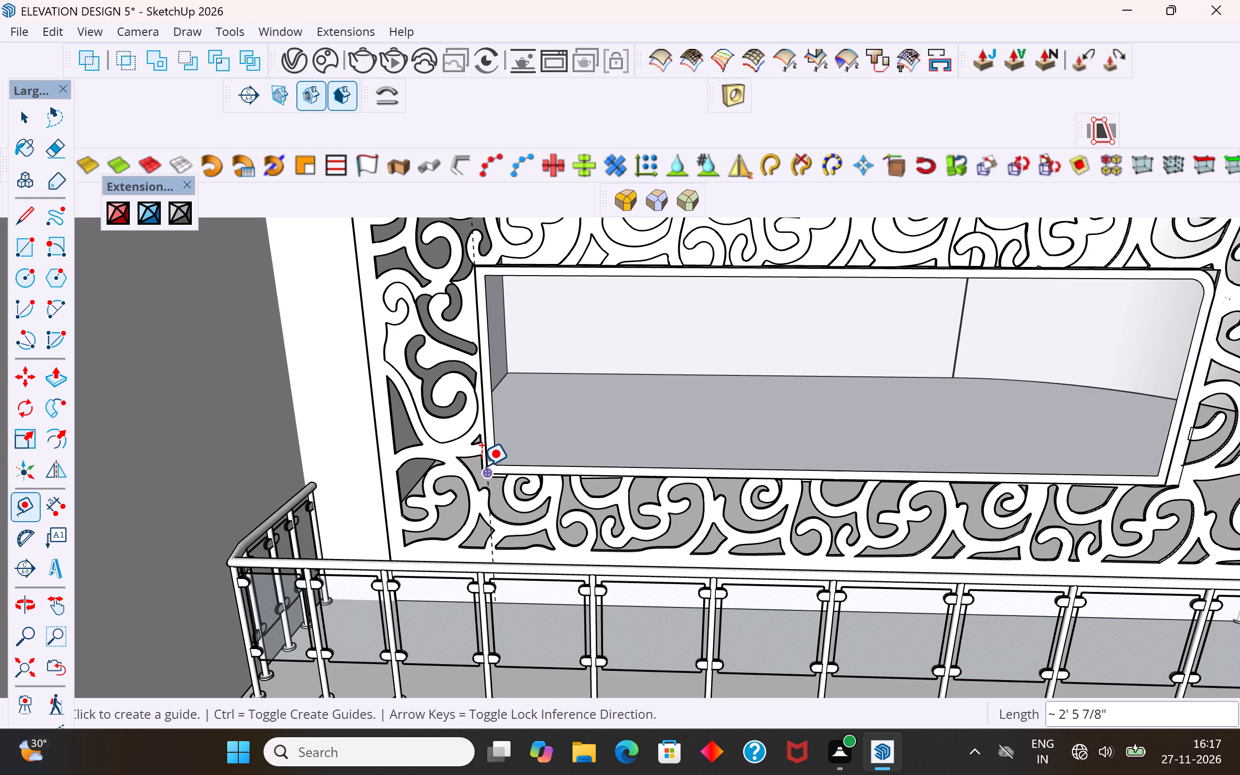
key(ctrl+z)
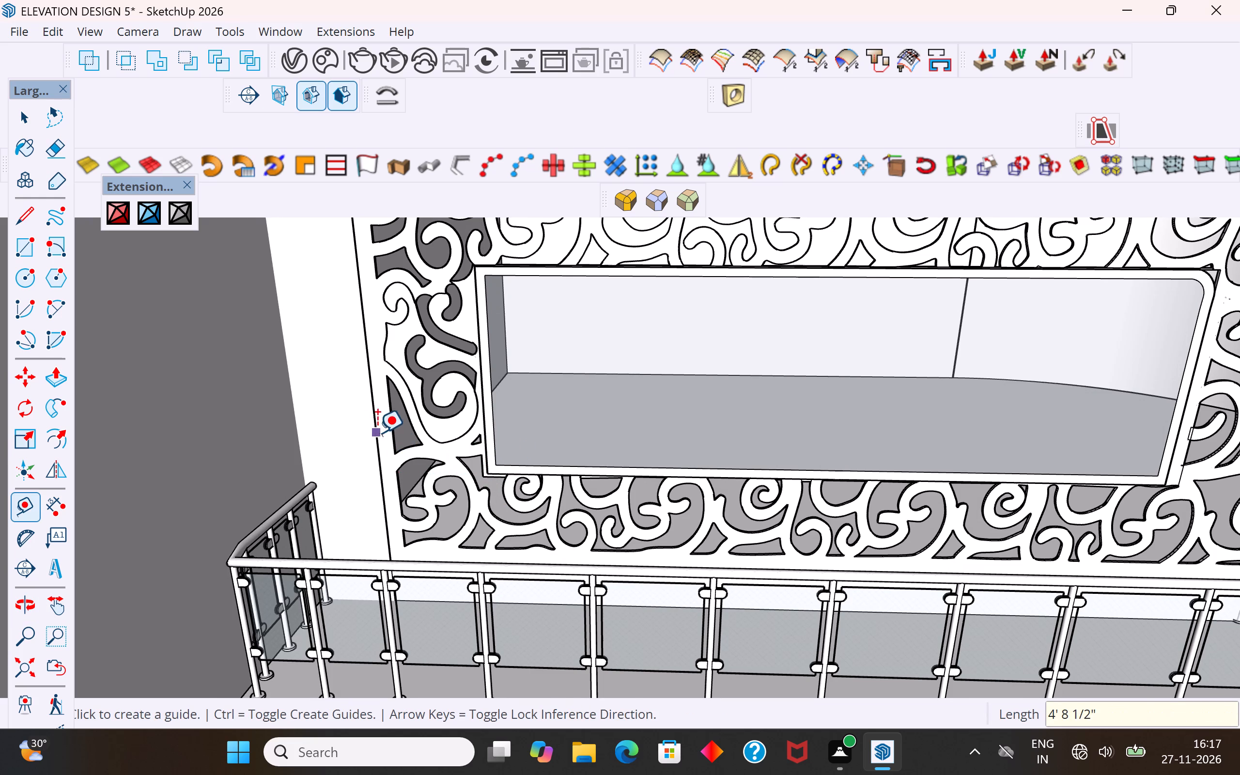
Place a vertical guide 2' 8 5/16" from the jali's outer vertical edge, at the inner edge of its window frame.
click(372, 431)
click(492, 426)
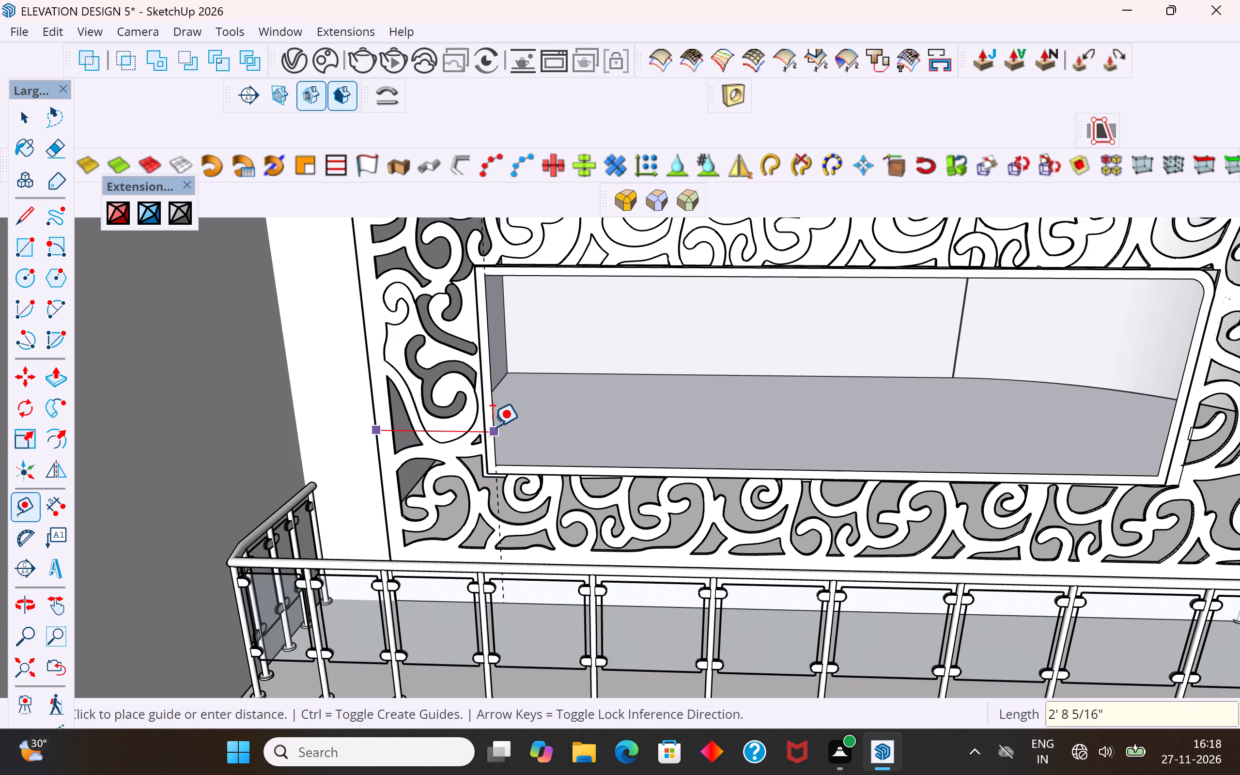
click(32, 117)
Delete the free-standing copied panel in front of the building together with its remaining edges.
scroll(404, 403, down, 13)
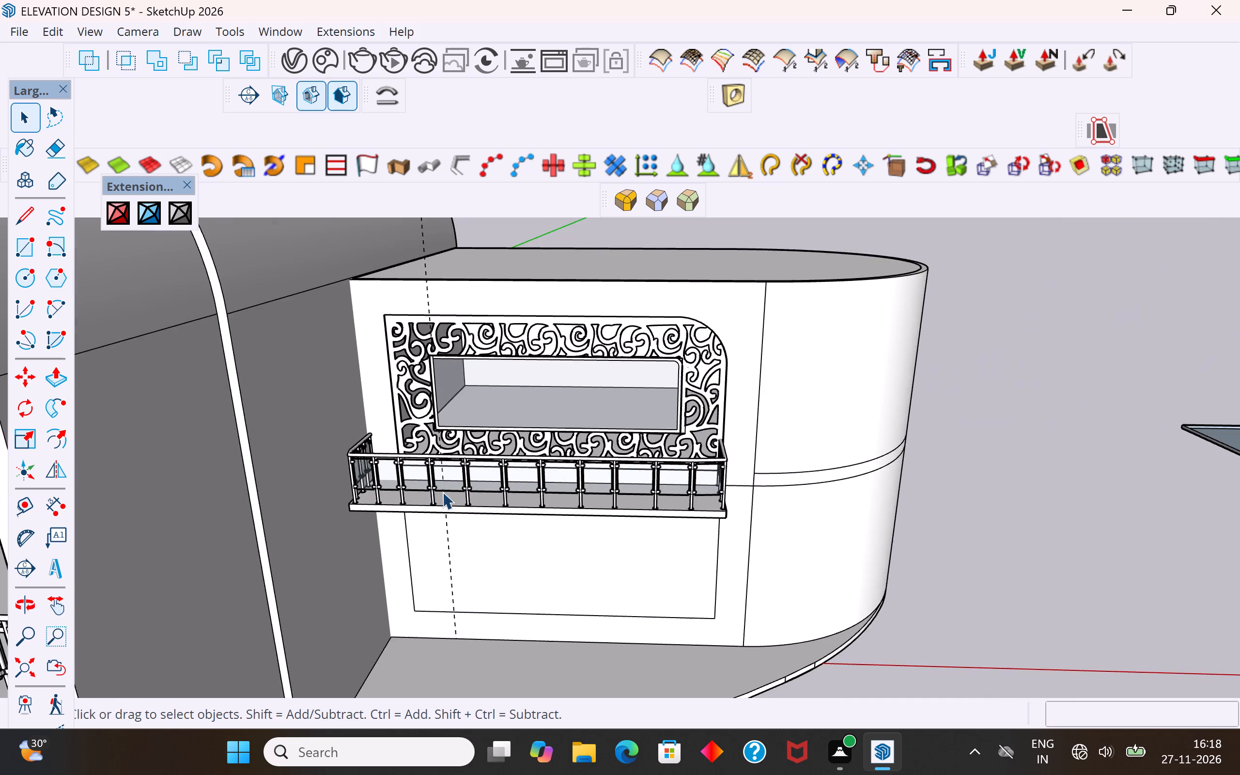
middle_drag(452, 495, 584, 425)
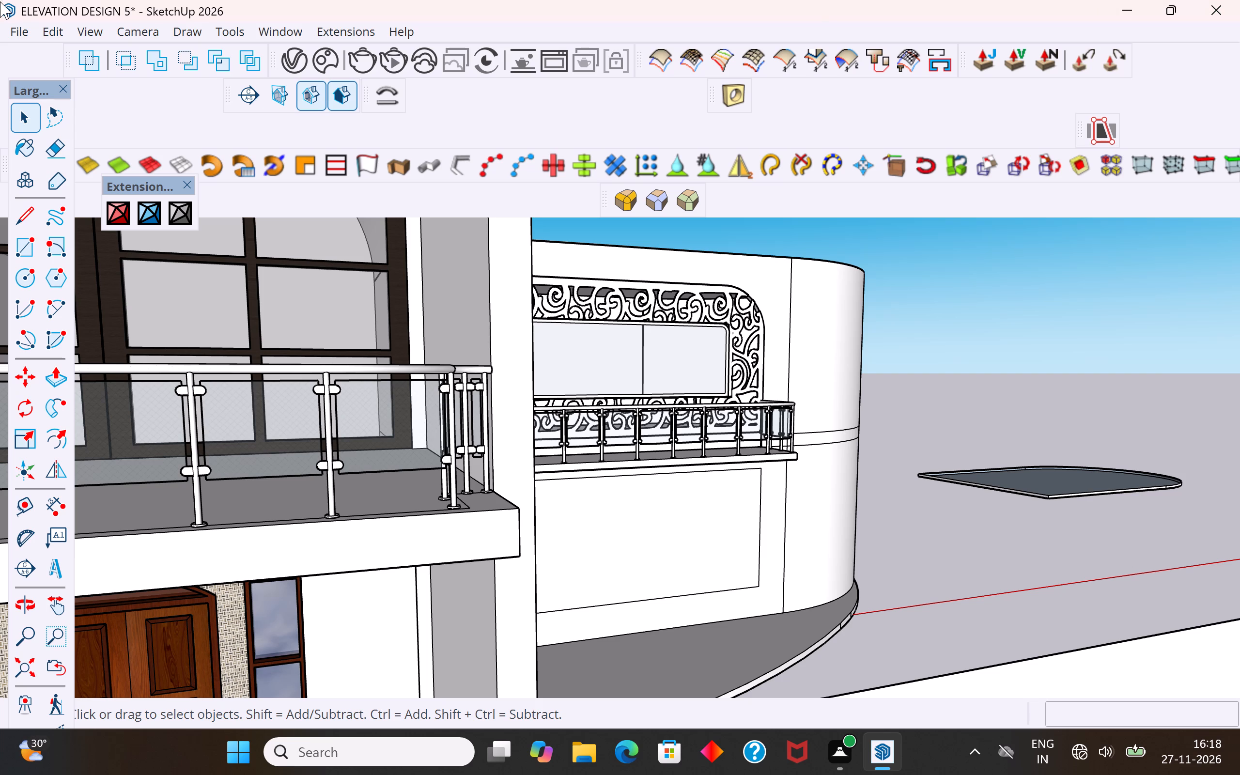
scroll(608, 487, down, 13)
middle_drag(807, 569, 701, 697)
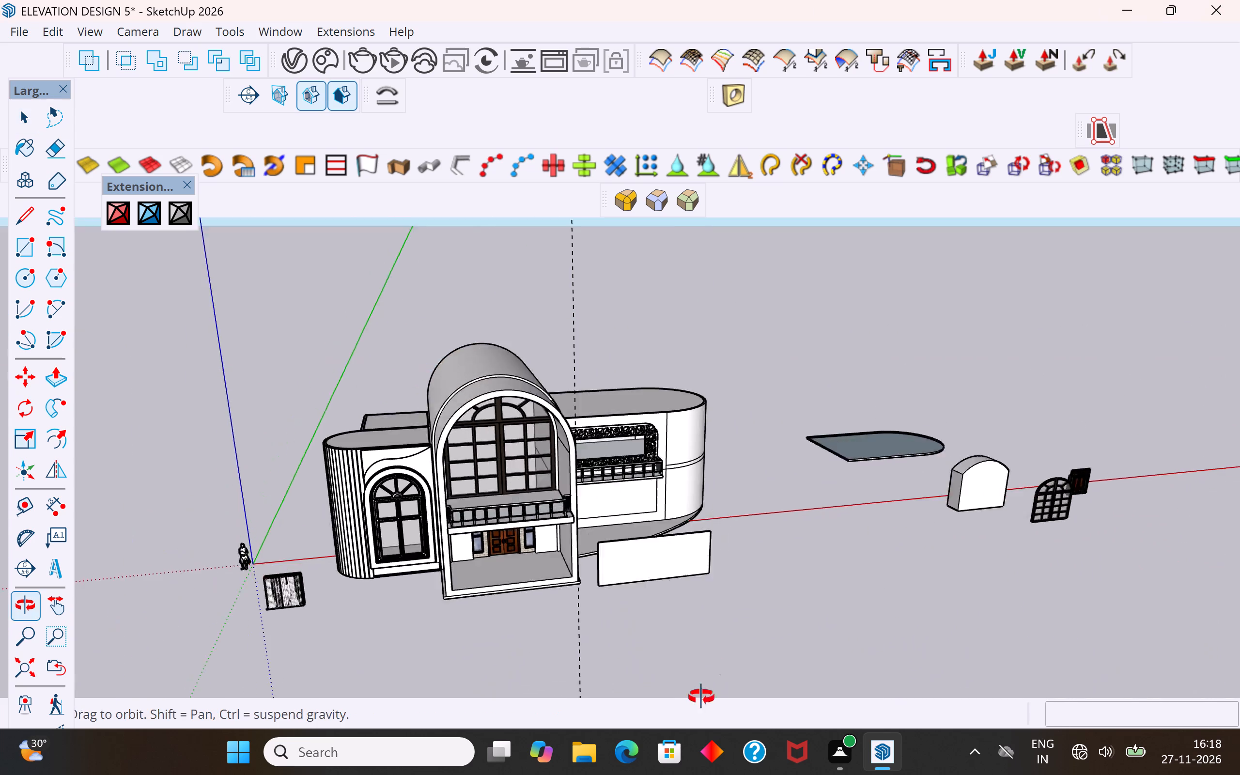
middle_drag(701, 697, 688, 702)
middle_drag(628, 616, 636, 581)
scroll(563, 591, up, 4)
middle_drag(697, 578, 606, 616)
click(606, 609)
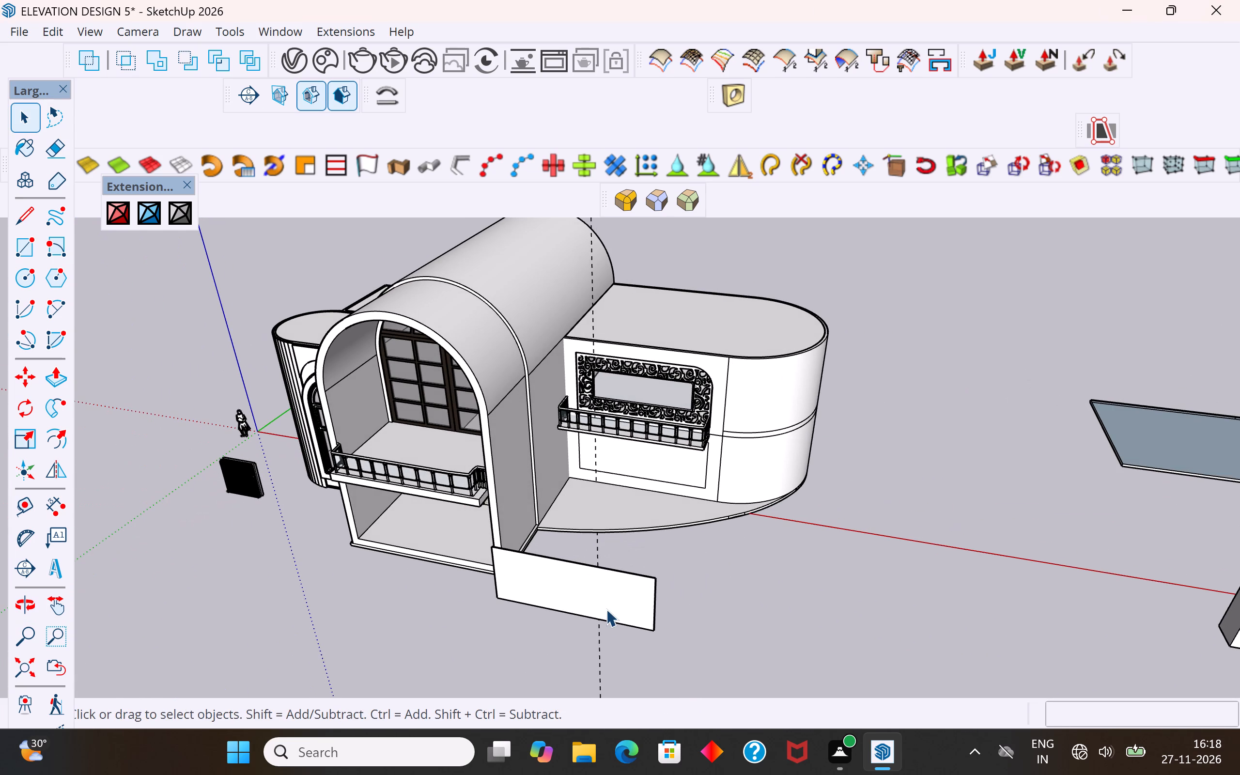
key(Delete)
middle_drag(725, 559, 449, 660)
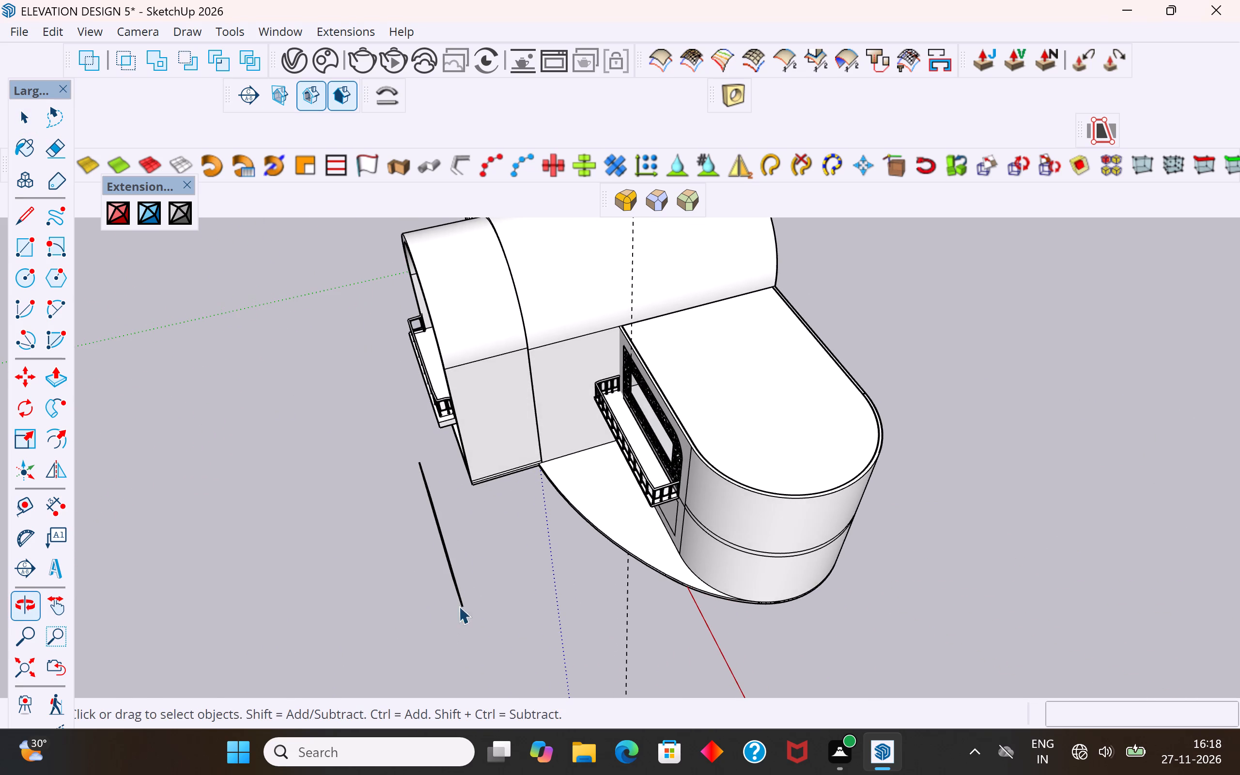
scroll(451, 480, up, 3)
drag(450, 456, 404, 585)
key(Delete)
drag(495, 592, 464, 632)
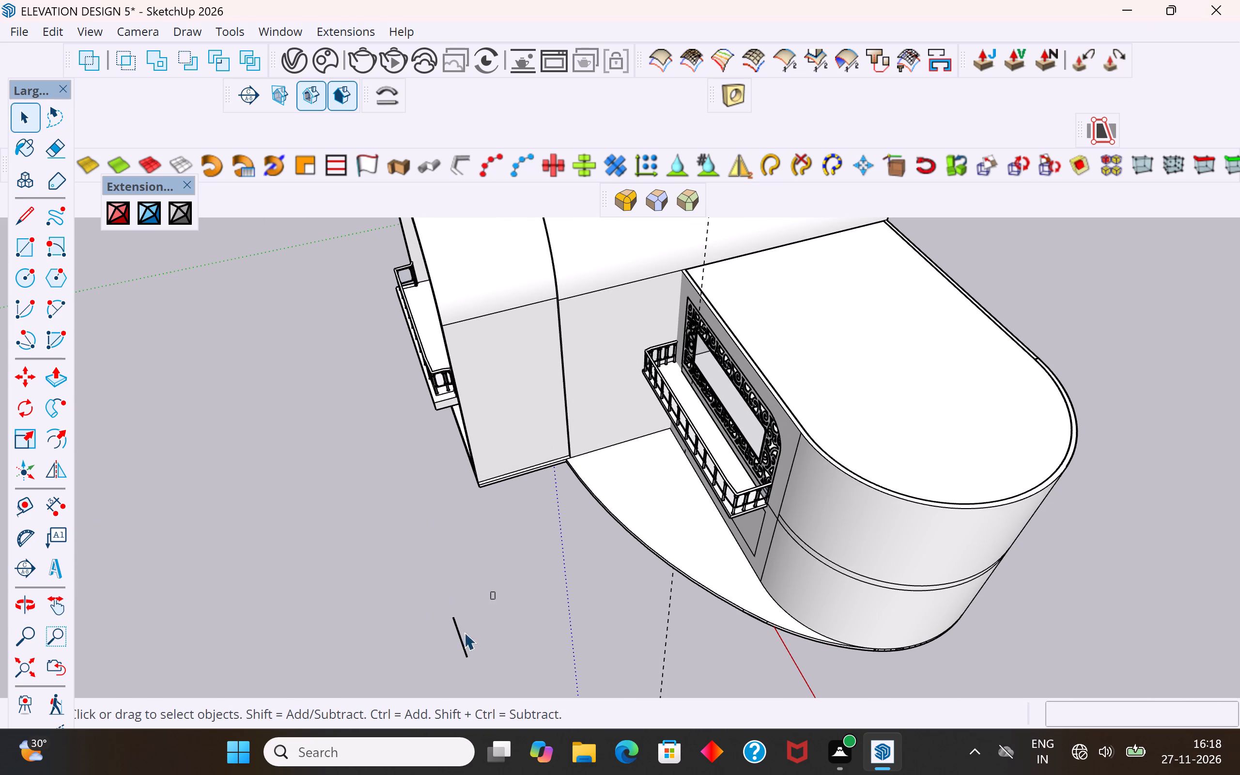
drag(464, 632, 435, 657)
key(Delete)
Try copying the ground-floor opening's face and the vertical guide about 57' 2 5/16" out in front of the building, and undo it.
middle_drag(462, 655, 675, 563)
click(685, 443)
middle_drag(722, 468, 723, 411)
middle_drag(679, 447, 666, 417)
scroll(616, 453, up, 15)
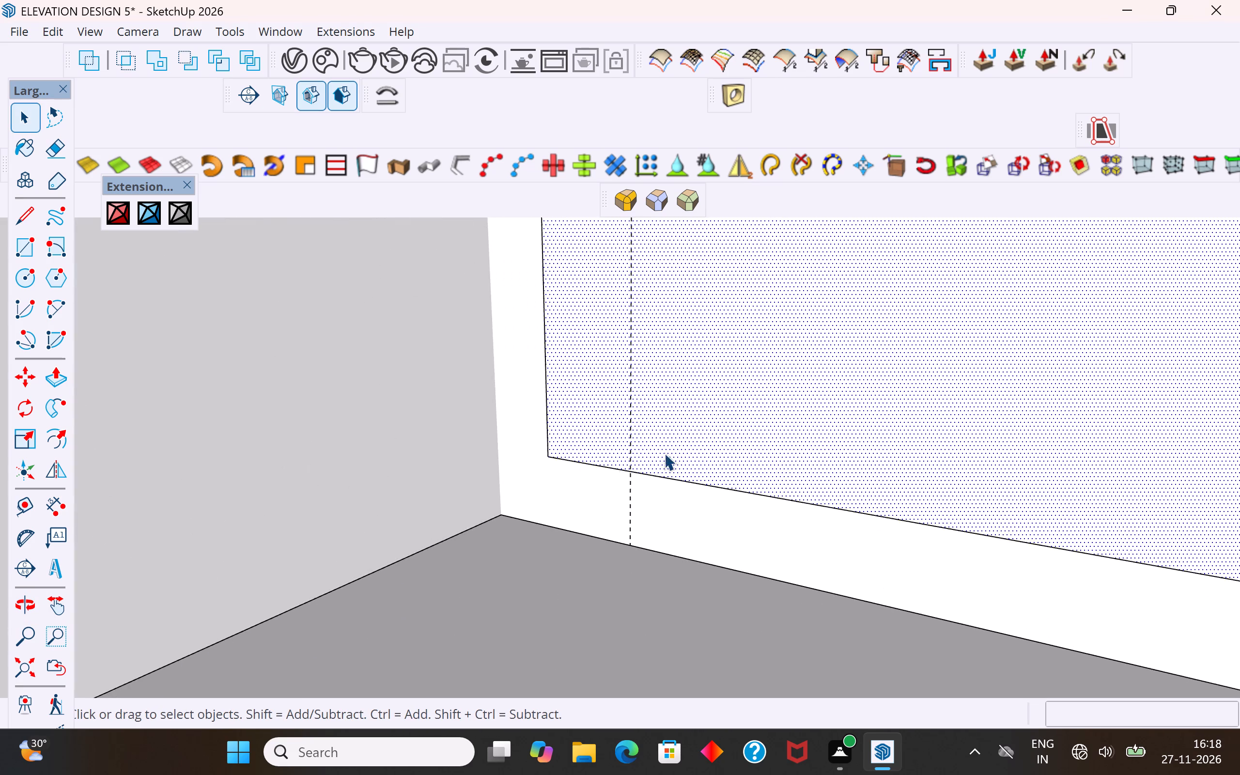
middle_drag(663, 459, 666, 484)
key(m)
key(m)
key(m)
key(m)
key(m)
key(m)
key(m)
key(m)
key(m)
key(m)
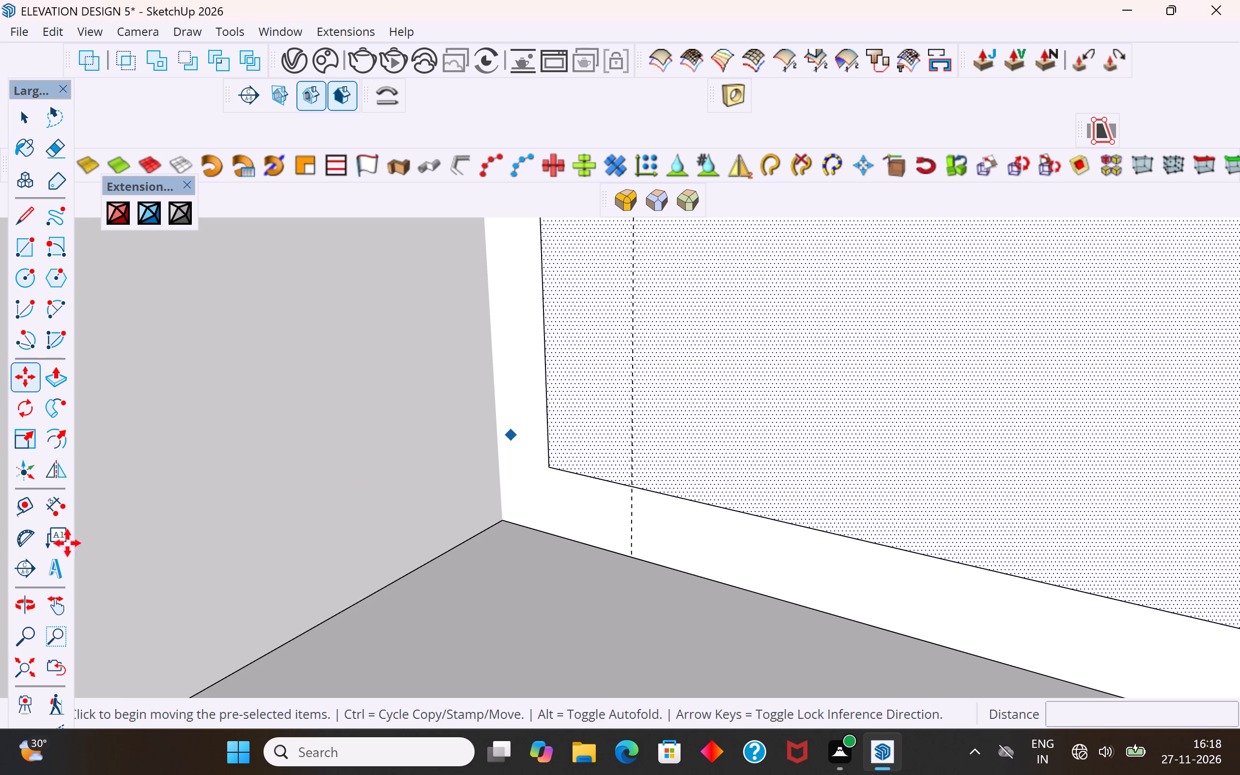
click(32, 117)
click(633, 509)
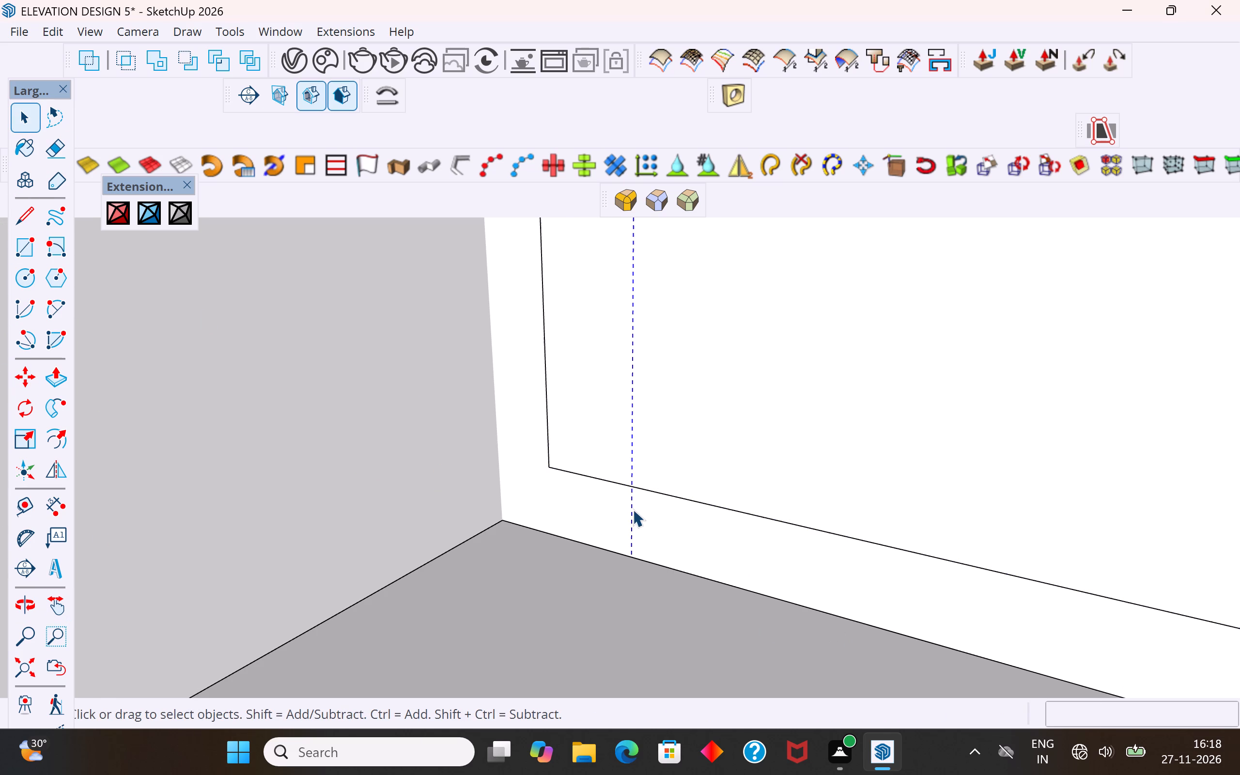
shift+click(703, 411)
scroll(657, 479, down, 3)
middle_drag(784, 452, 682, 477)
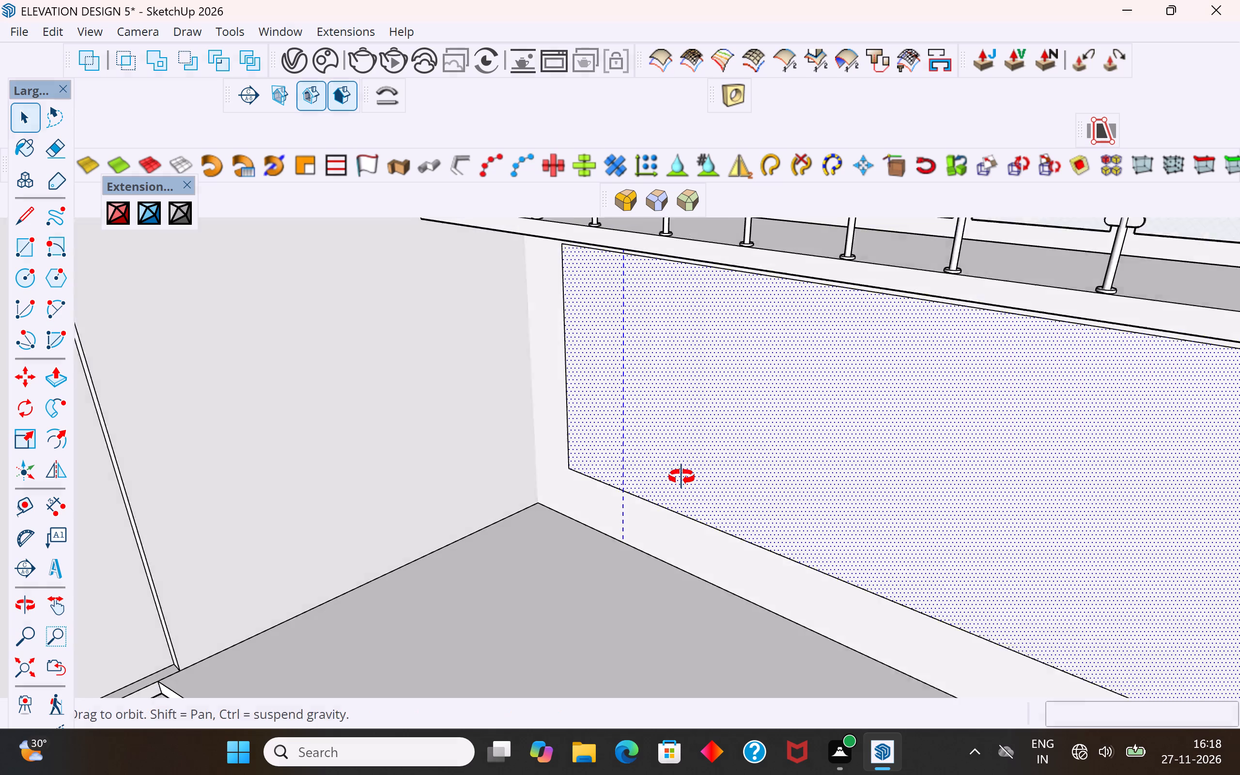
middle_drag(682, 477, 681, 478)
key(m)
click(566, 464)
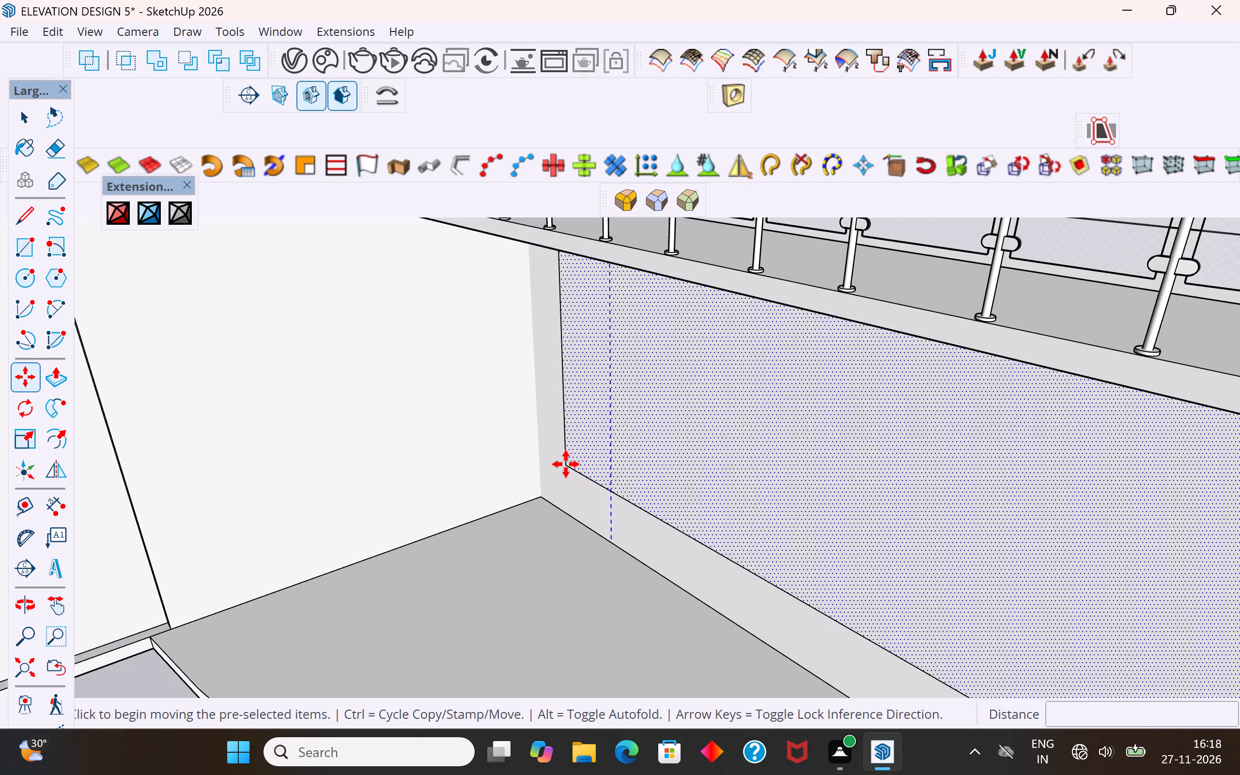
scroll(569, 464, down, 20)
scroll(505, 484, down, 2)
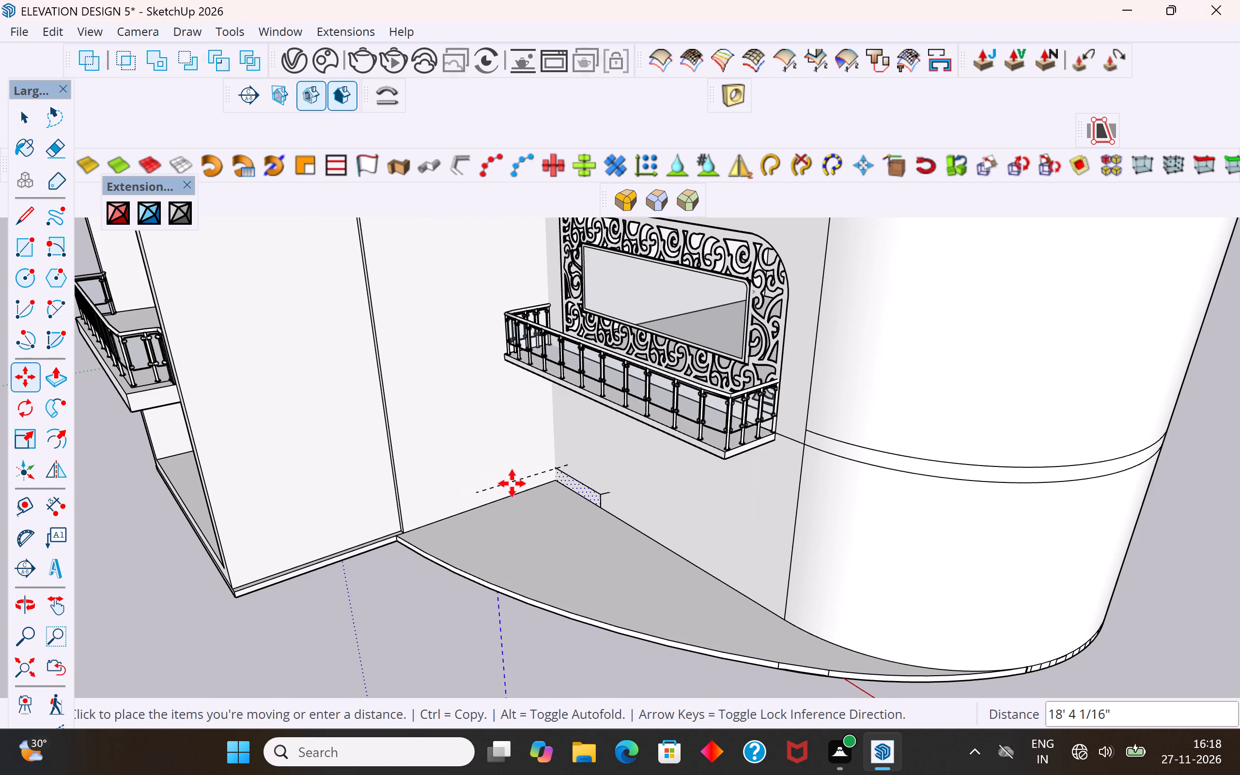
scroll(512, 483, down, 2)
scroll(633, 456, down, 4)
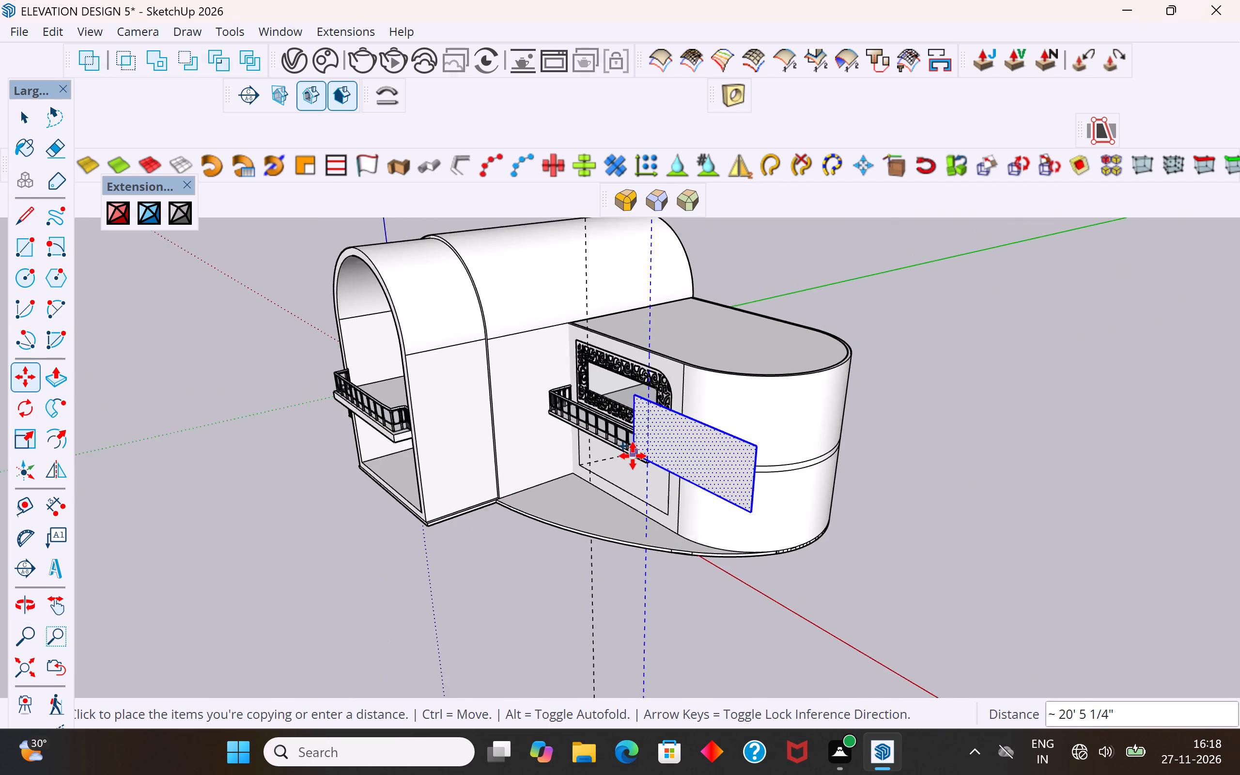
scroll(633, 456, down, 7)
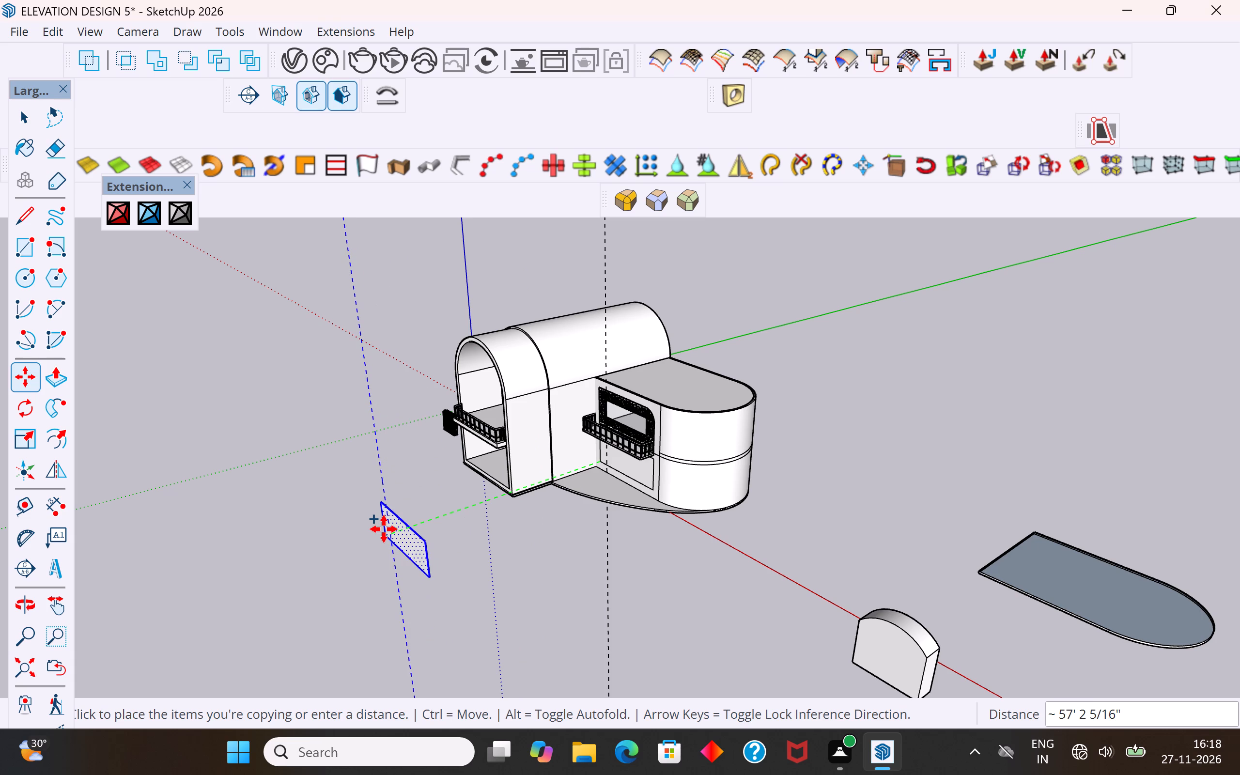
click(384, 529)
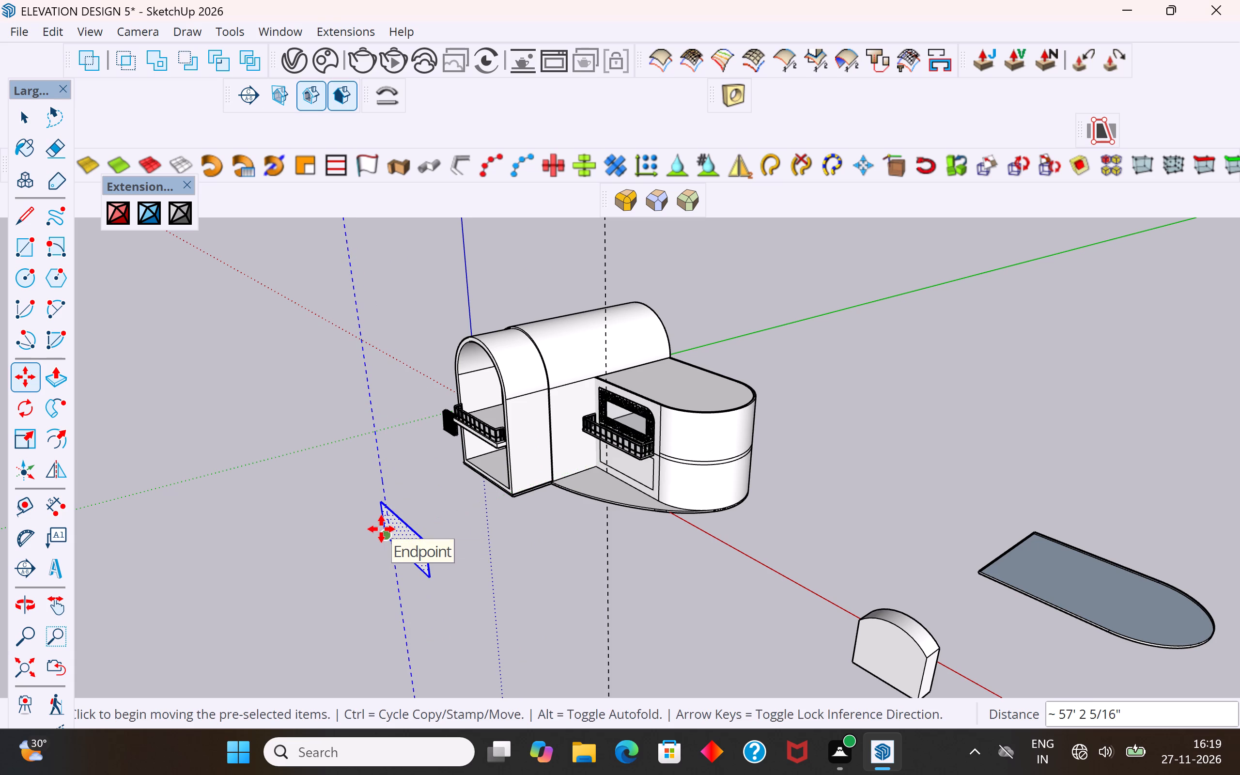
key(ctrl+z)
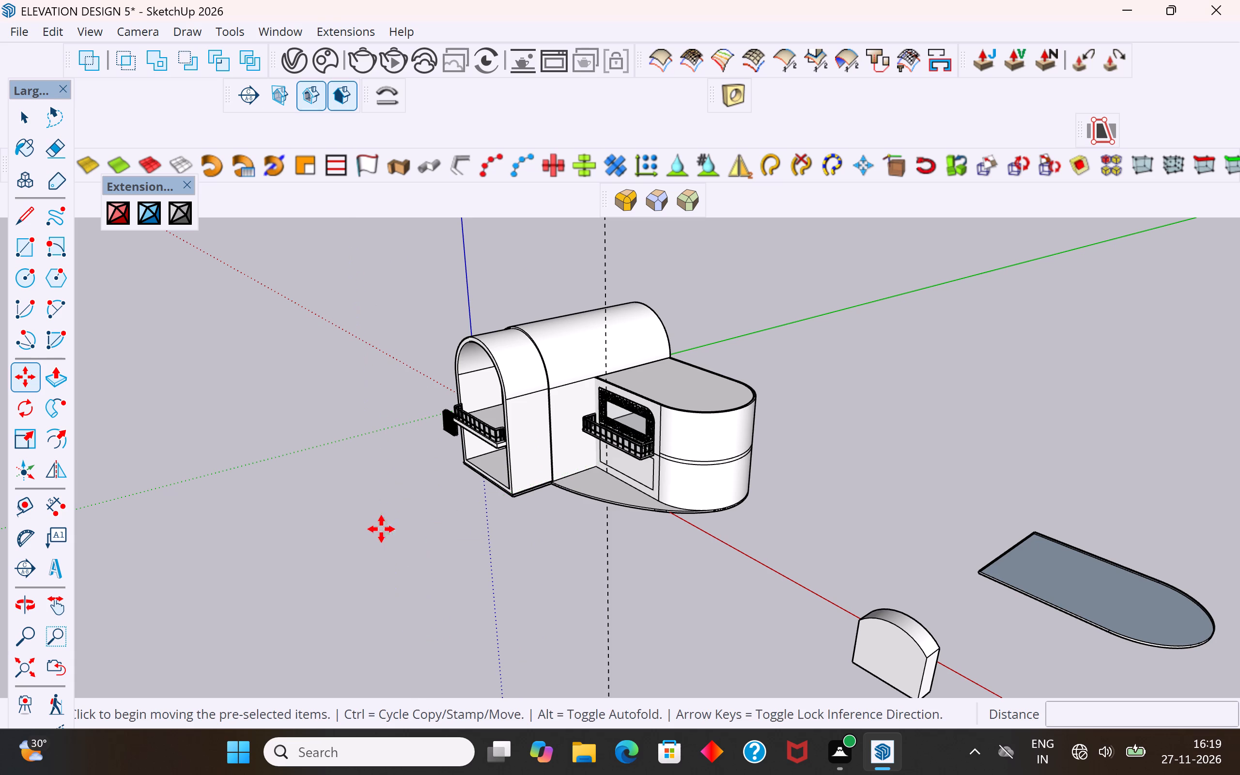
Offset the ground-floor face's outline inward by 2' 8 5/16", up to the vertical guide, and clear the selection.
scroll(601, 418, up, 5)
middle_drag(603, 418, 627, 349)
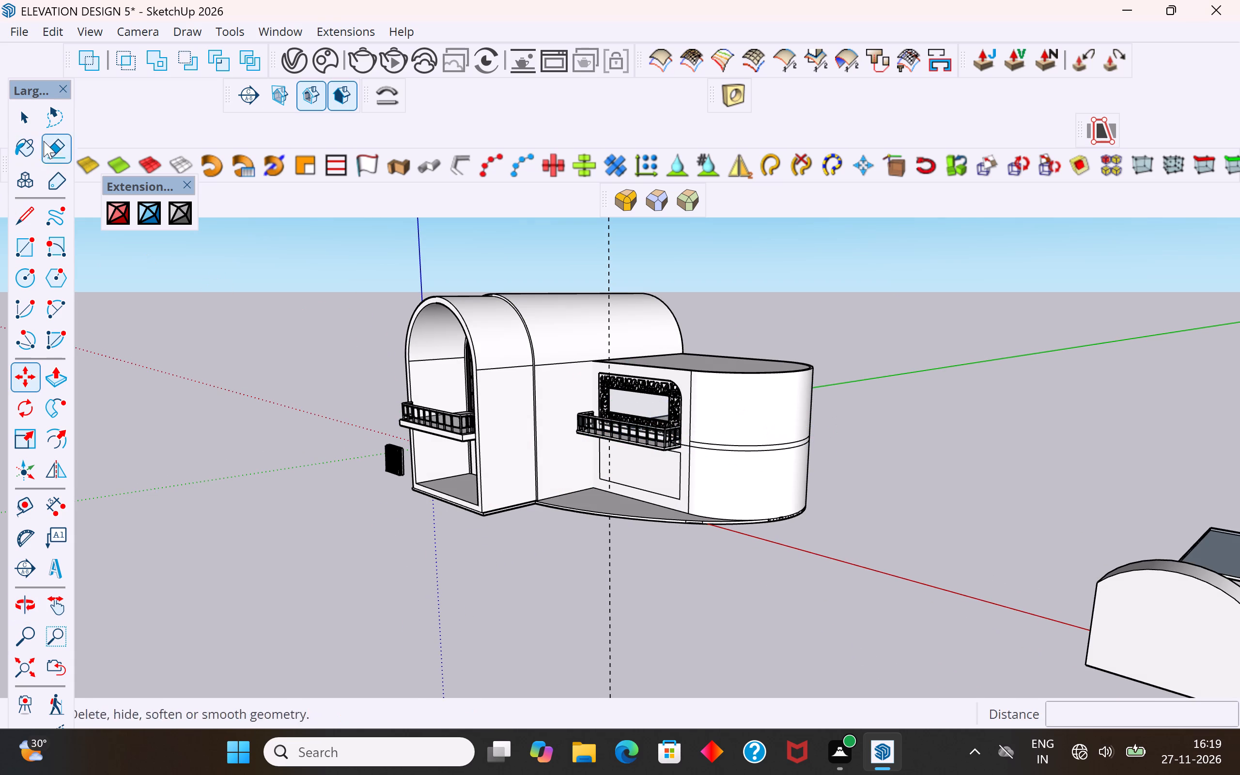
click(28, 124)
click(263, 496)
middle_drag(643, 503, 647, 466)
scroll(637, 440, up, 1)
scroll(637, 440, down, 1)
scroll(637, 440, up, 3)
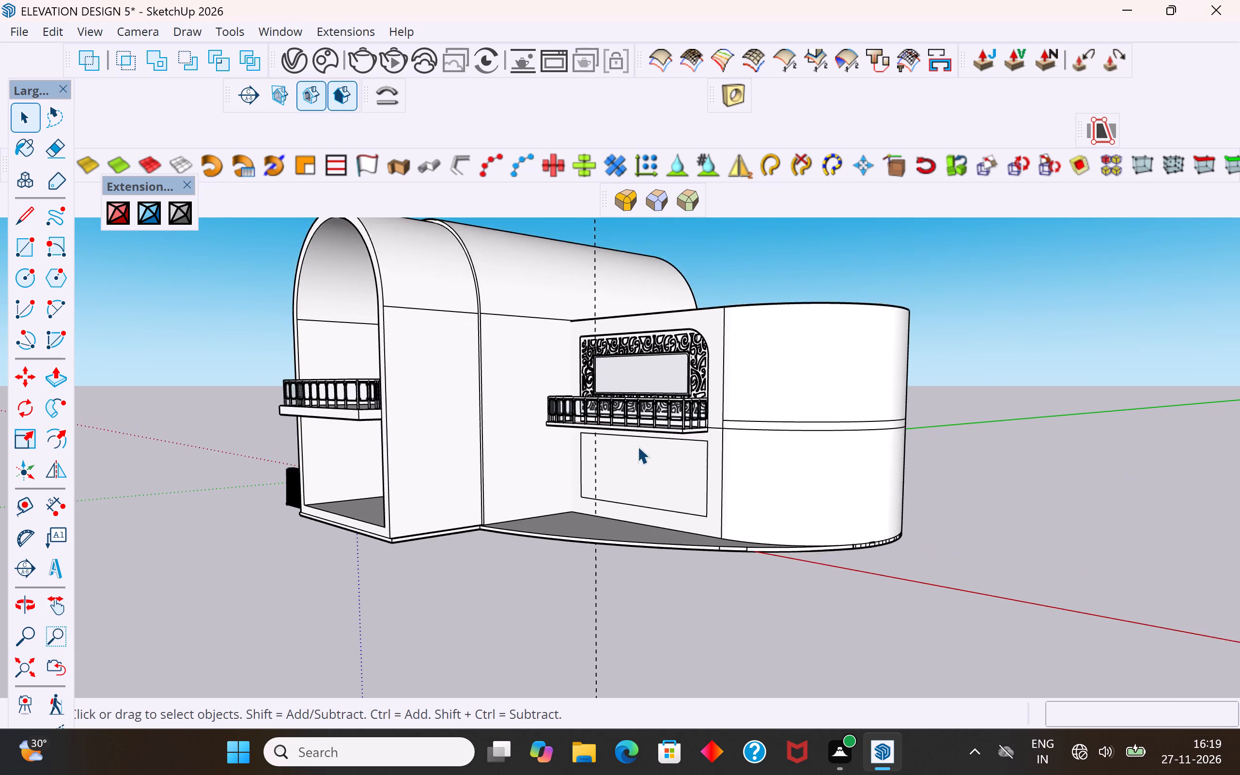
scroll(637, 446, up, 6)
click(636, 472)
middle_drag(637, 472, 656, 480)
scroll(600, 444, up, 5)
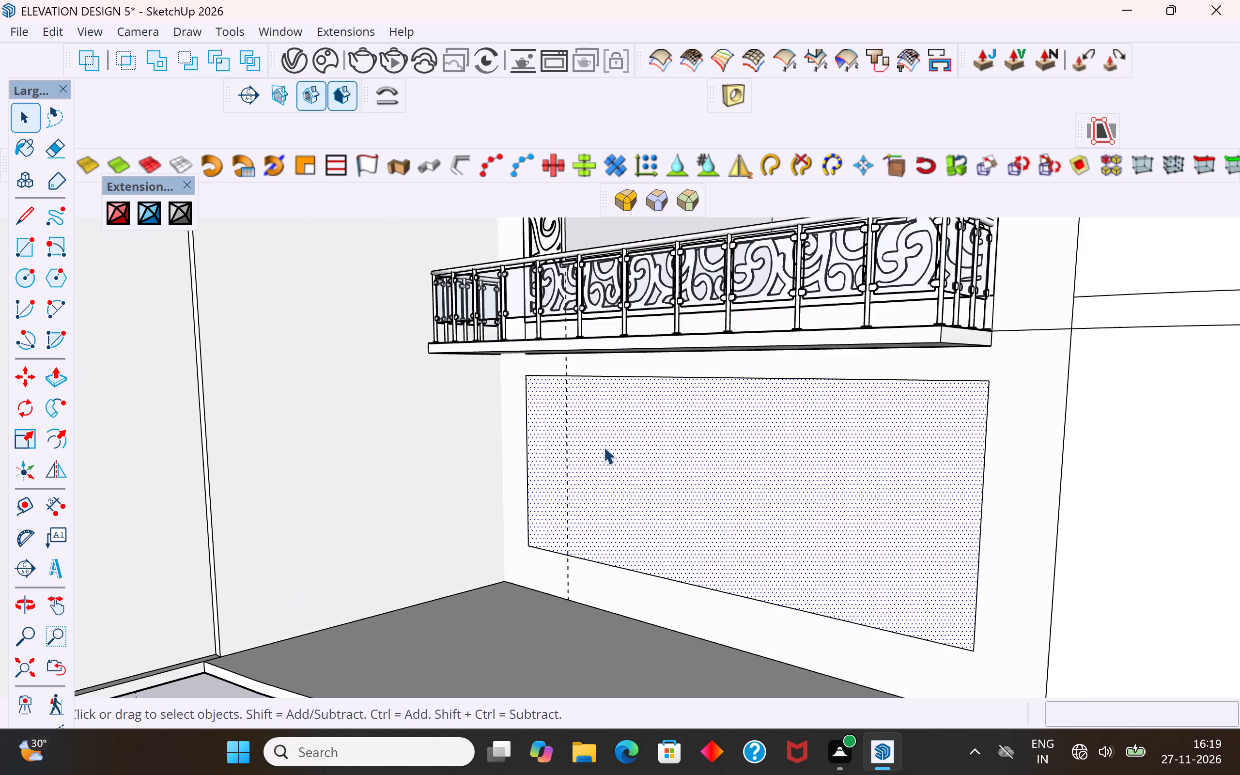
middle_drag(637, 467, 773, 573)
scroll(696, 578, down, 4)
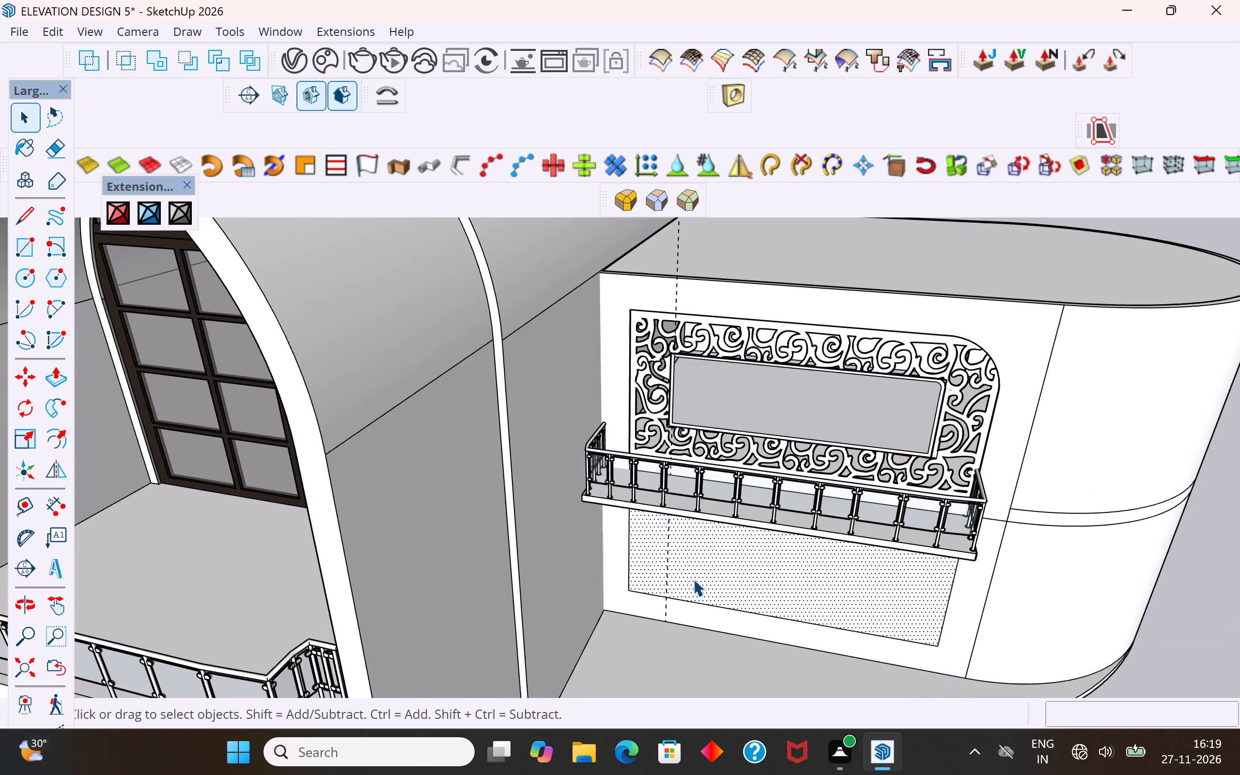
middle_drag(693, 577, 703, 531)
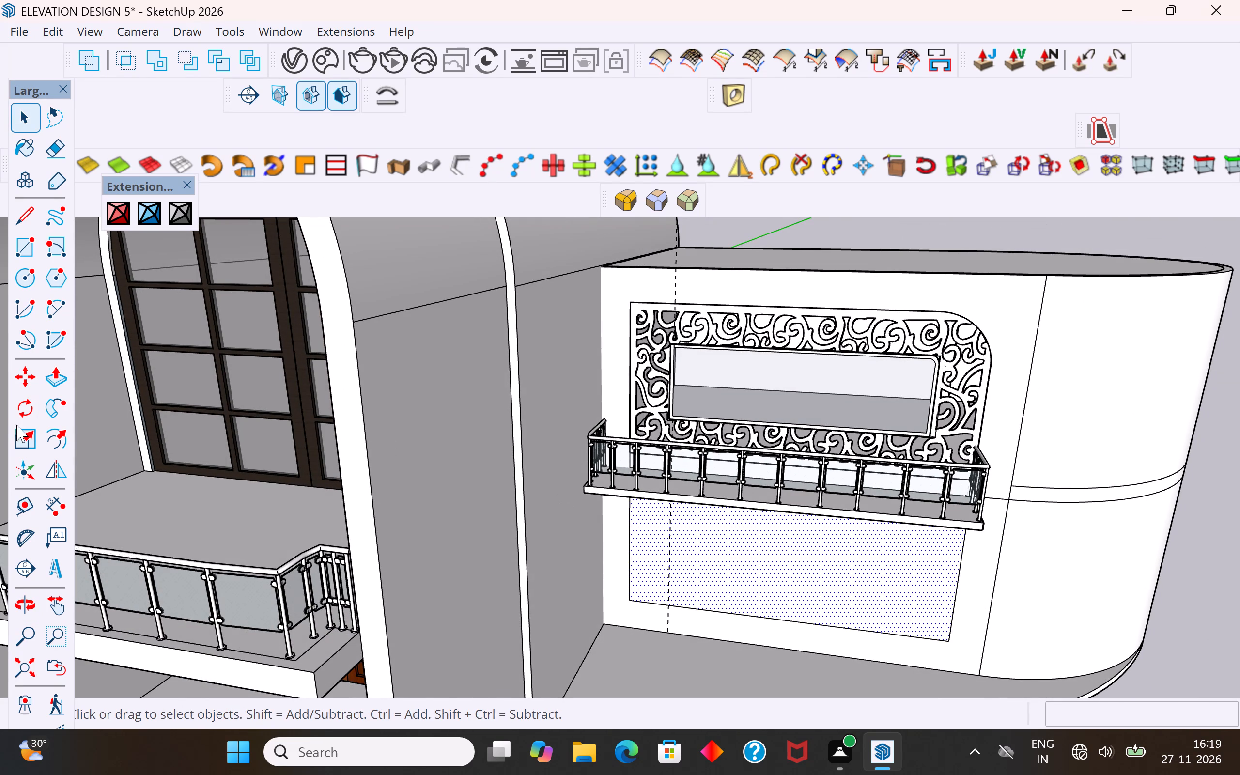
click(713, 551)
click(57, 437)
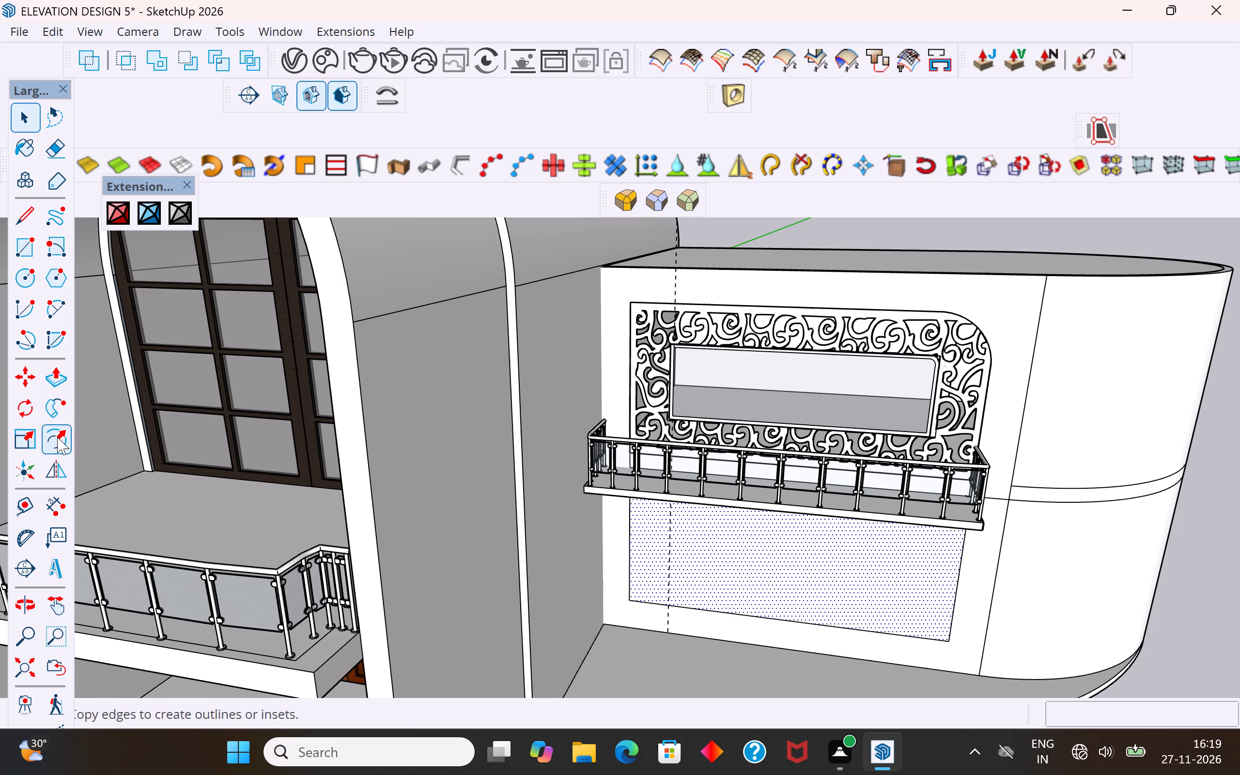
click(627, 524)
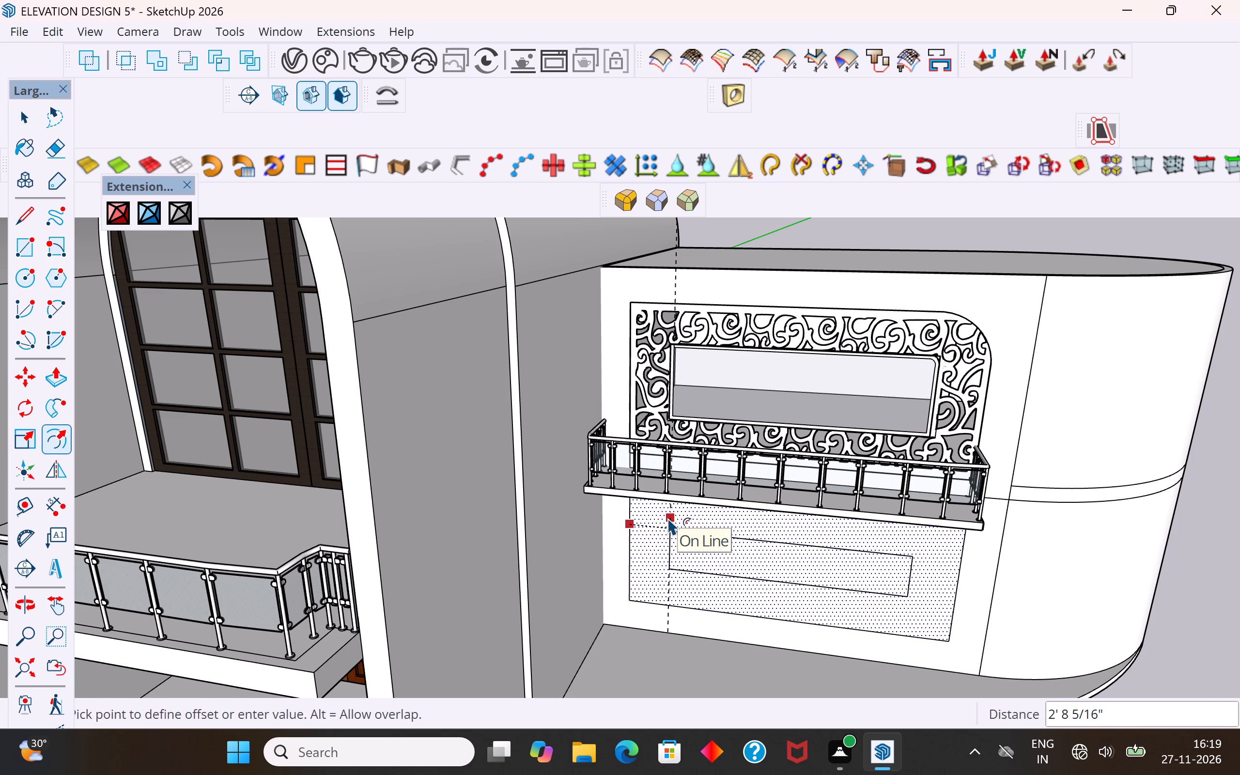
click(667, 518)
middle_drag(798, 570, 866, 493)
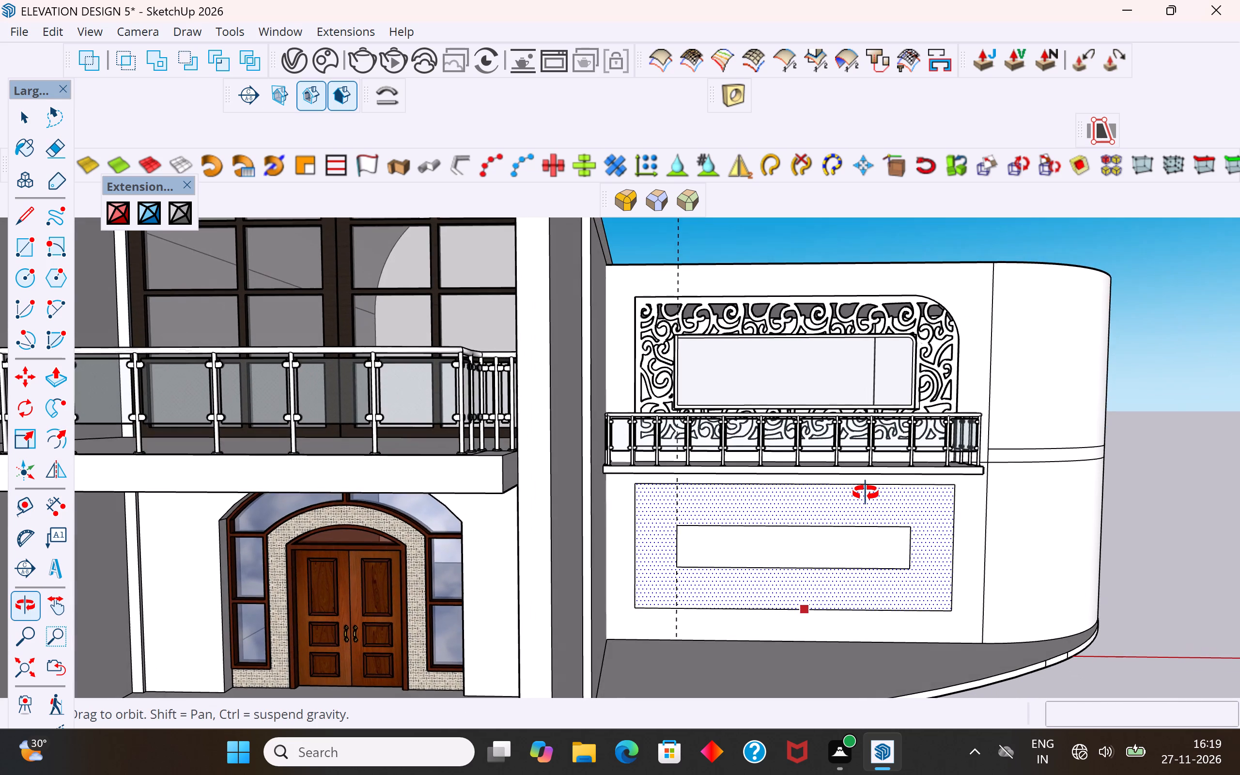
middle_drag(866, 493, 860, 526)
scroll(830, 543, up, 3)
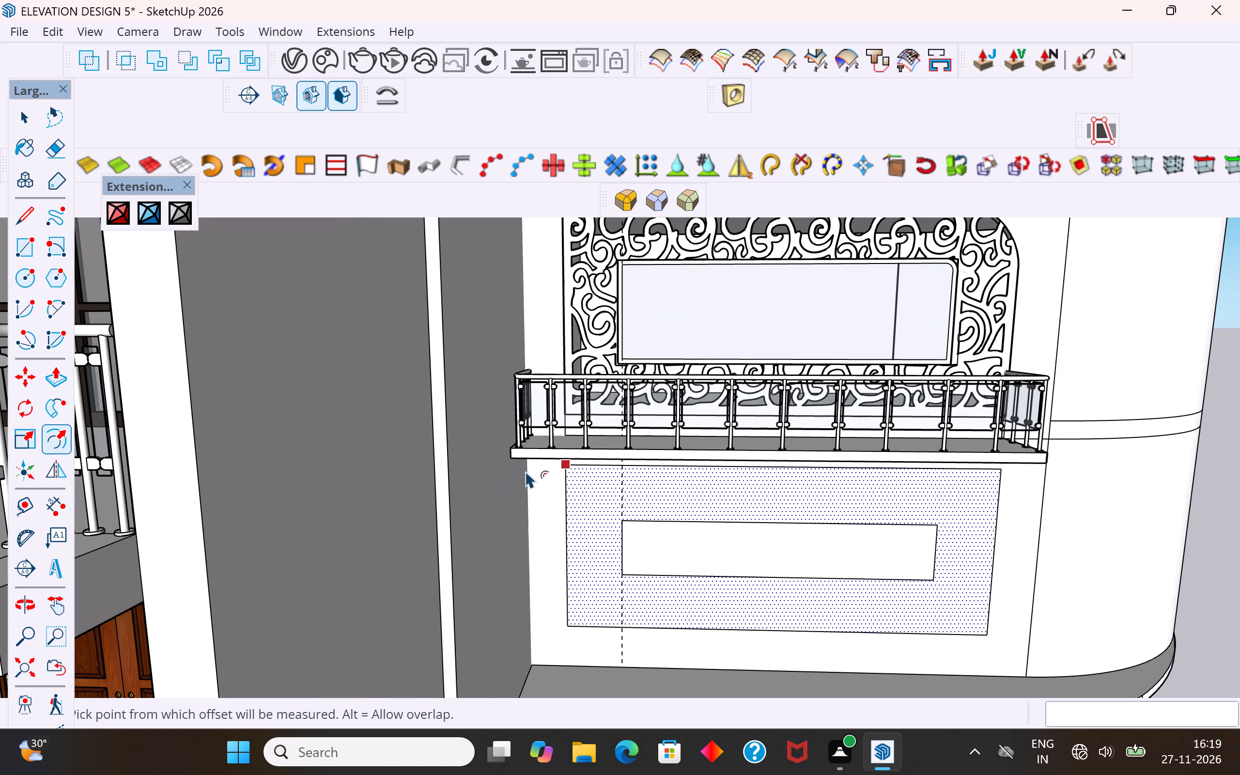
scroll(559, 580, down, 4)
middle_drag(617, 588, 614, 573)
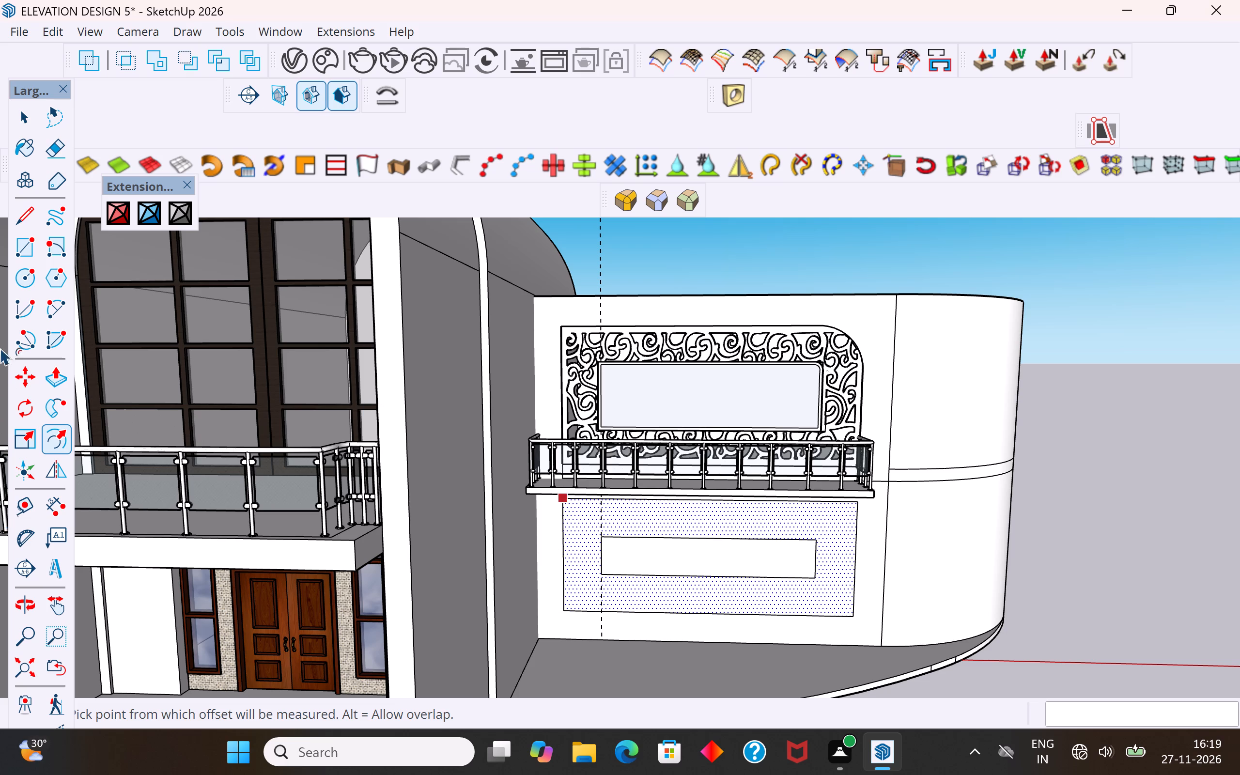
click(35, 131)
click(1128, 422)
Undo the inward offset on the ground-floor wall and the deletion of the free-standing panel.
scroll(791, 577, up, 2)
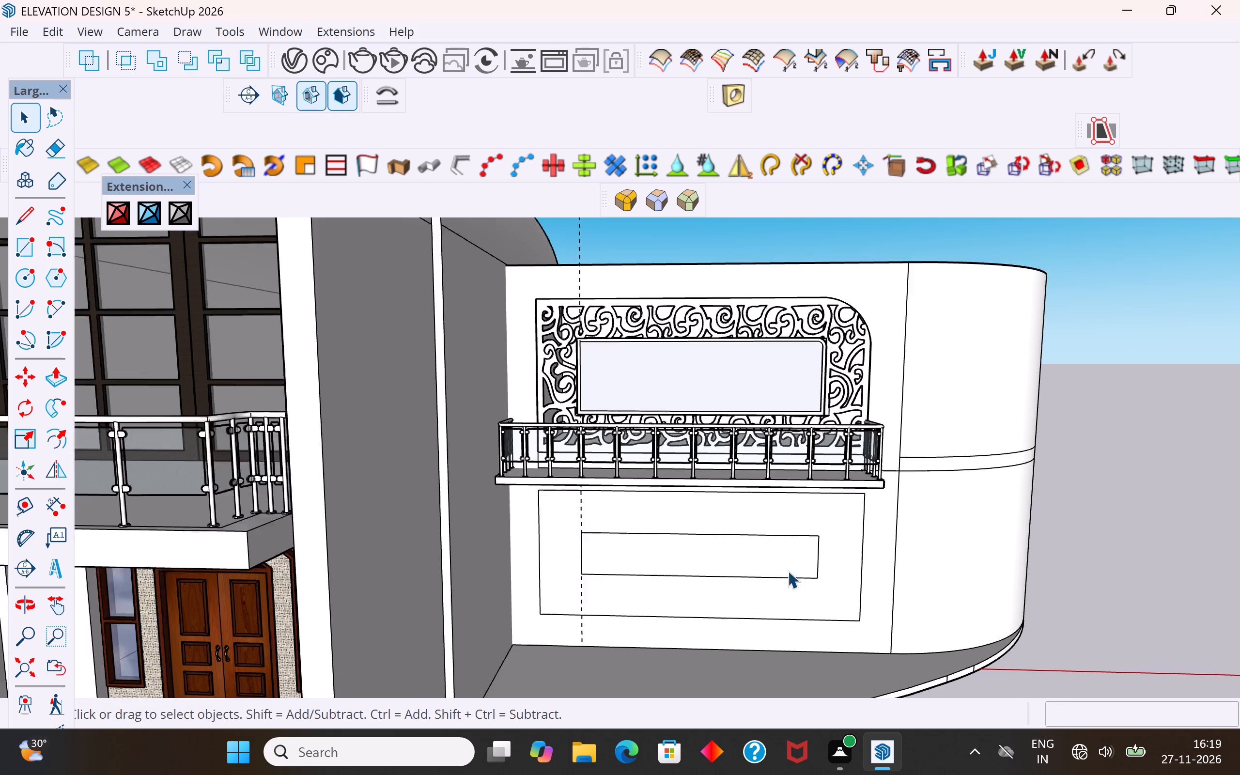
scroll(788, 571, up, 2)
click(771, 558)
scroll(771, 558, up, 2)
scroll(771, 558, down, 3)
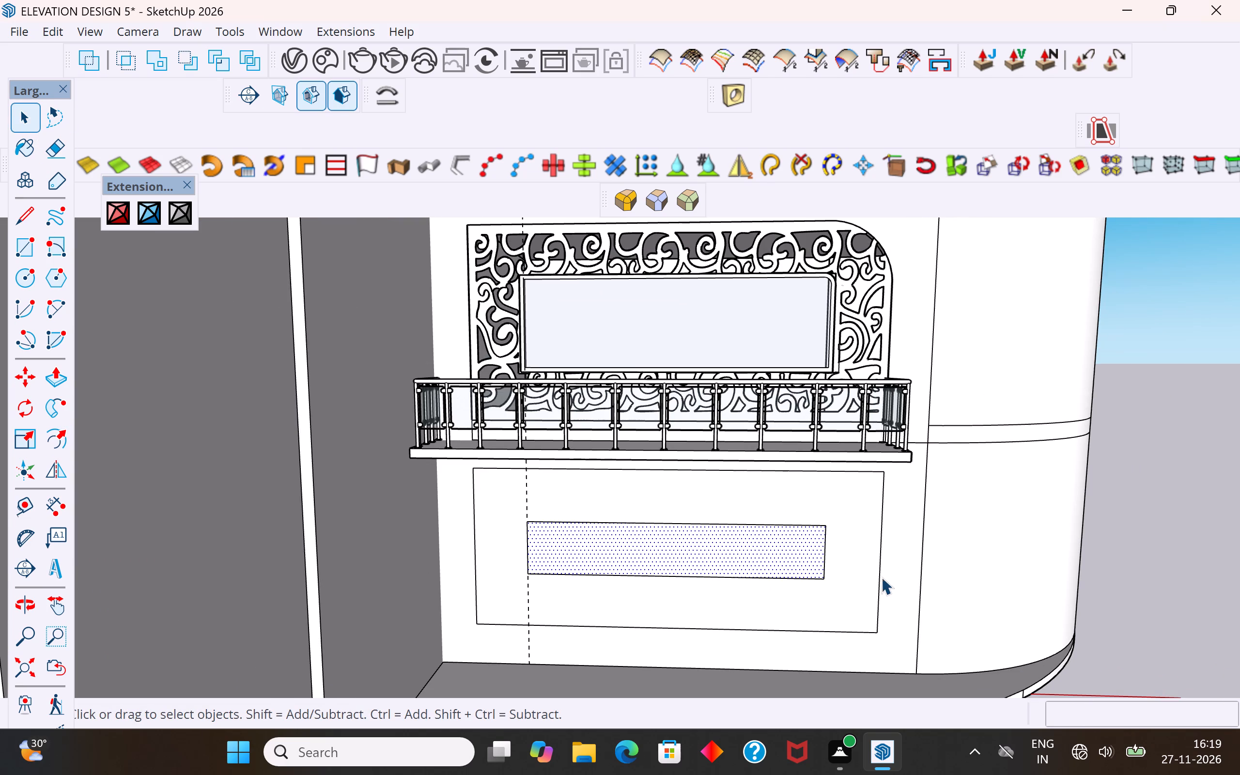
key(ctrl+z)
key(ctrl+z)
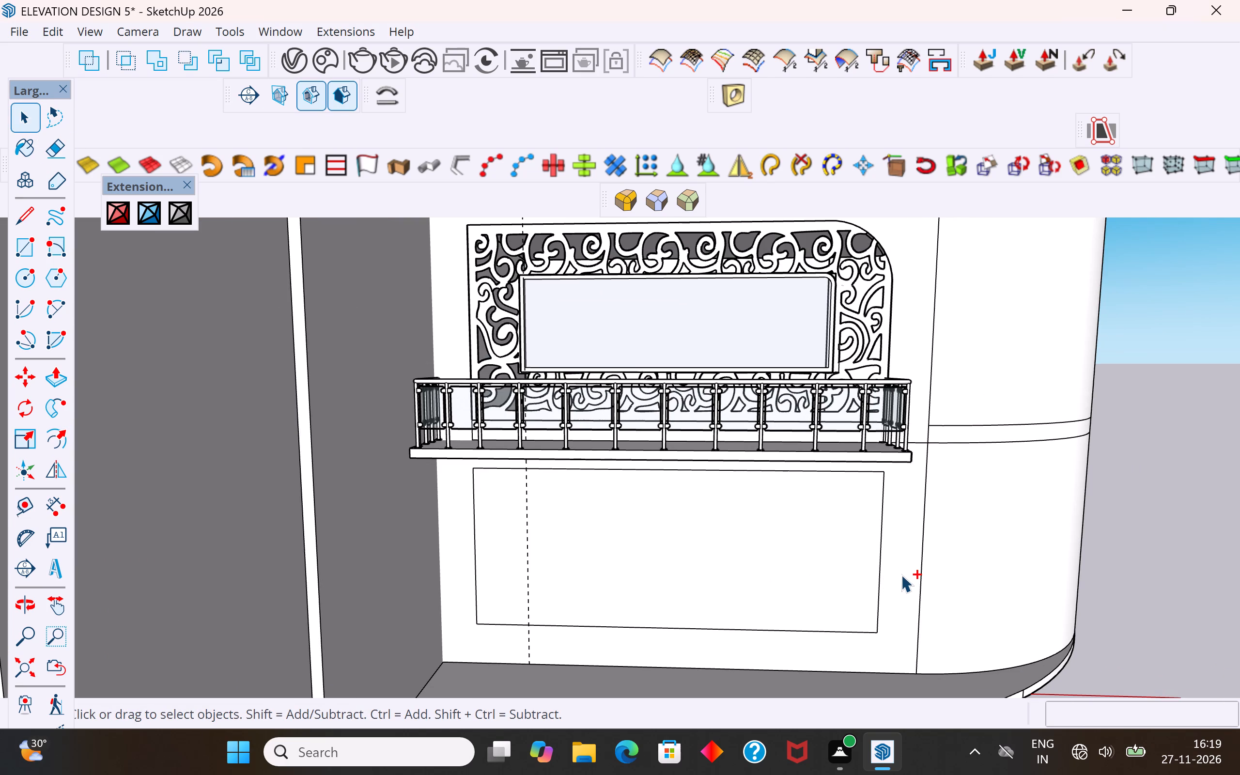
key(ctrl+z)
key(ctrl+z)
Delete the rectangular ground-floor face below the balcony to leave the wall open.
click(730, 573)
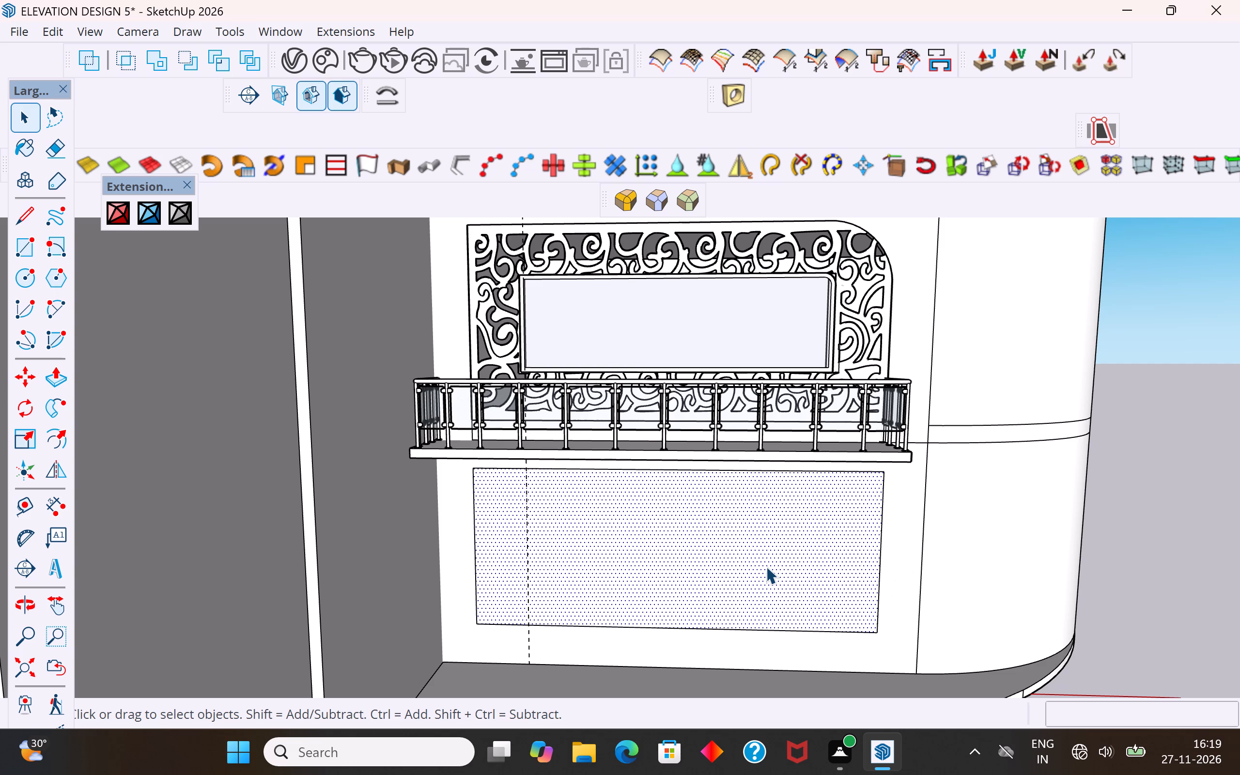
key(Delete)
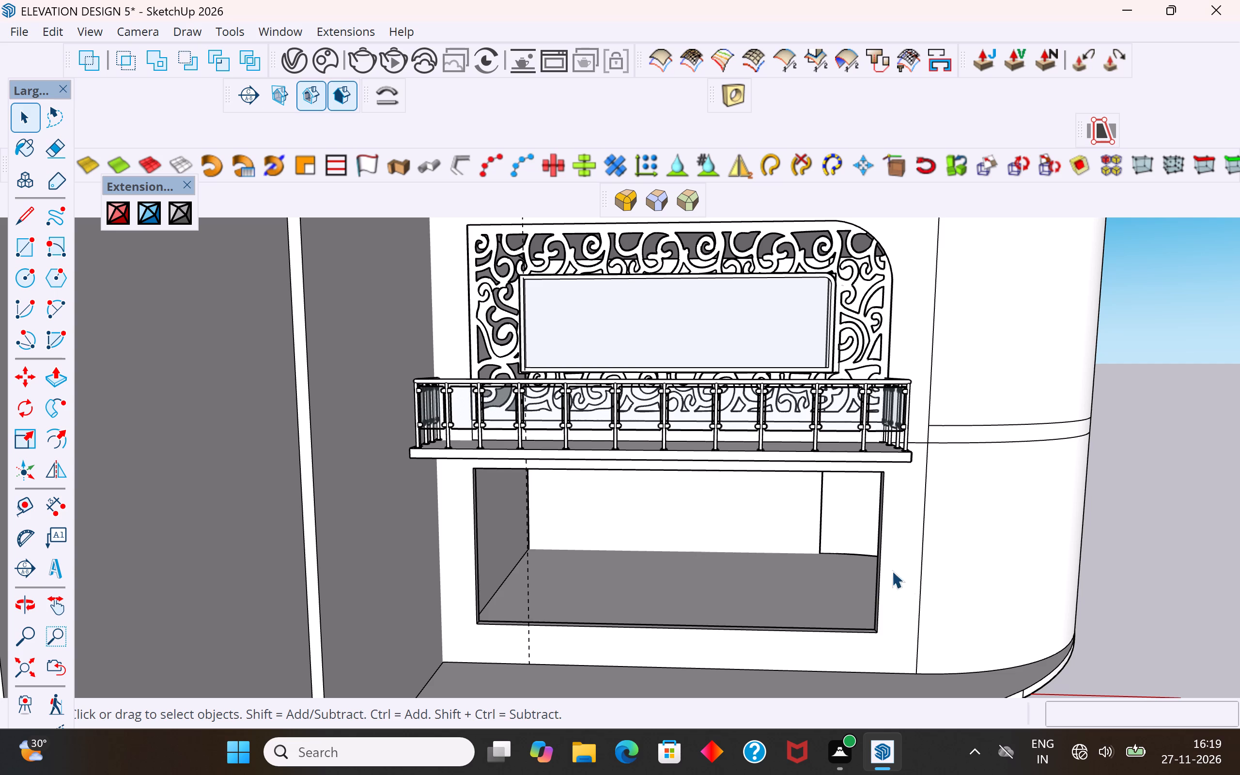
Draw a rectangle about 11' 8" by 2' 4" in the middle of the free-standing panel in front of the building.
scroll(803, 556, down, 6)
middle_drag(987, 569, 822, 594)
scroll(998, 479, down, 5)
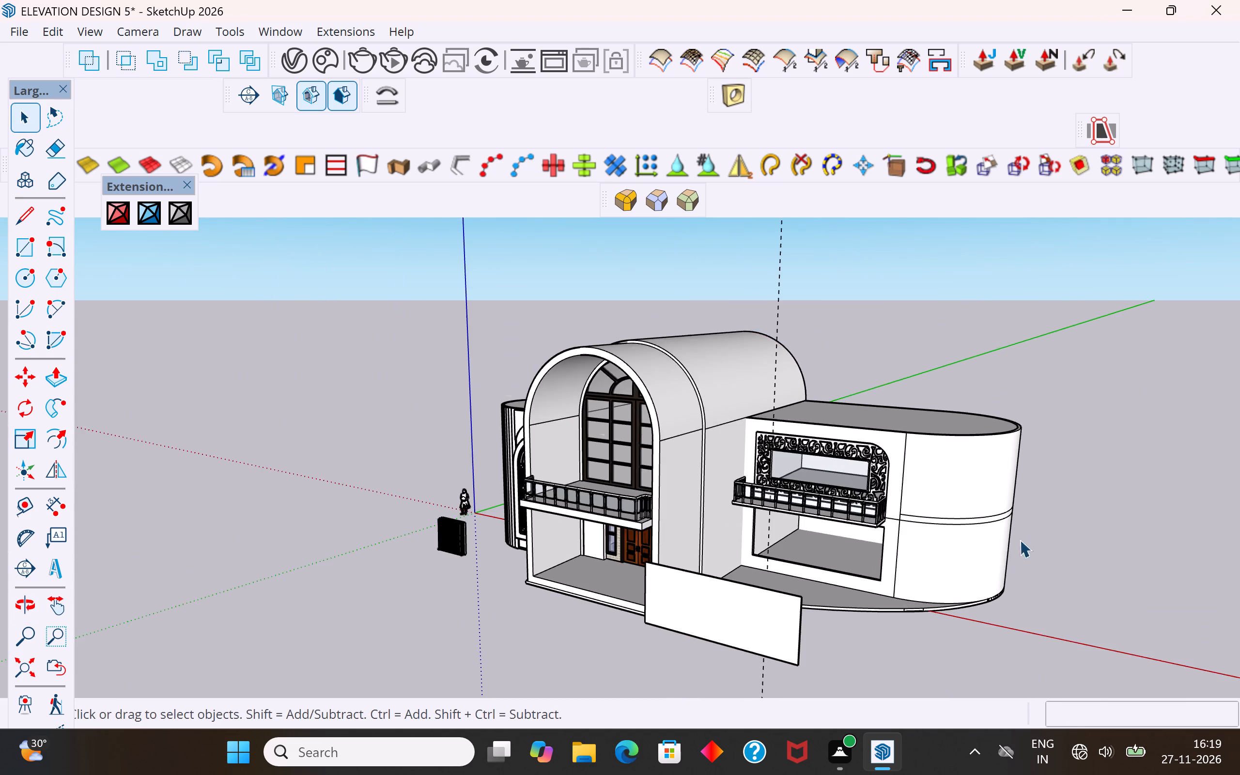
middle_drag(1034, 632, 1034, 659)
scroll(1034, 660, up, 3)
click(621, 639)
middle_drag(676, 641, 869, 596)
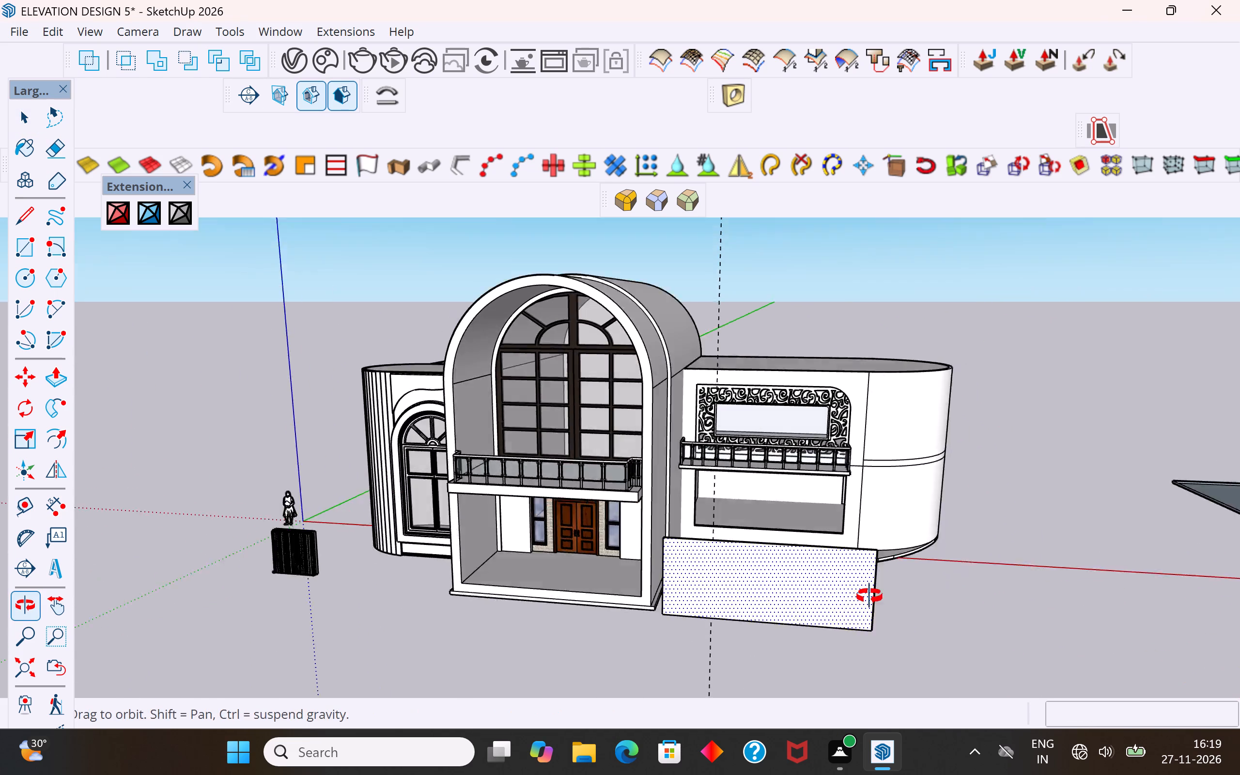
middle_drag(869, 596, 889, 592)
scroll(883, 562, up, 8)
middle_drag(885, 562, 836, 579)
middle_drag(772, 596, 811, 596)
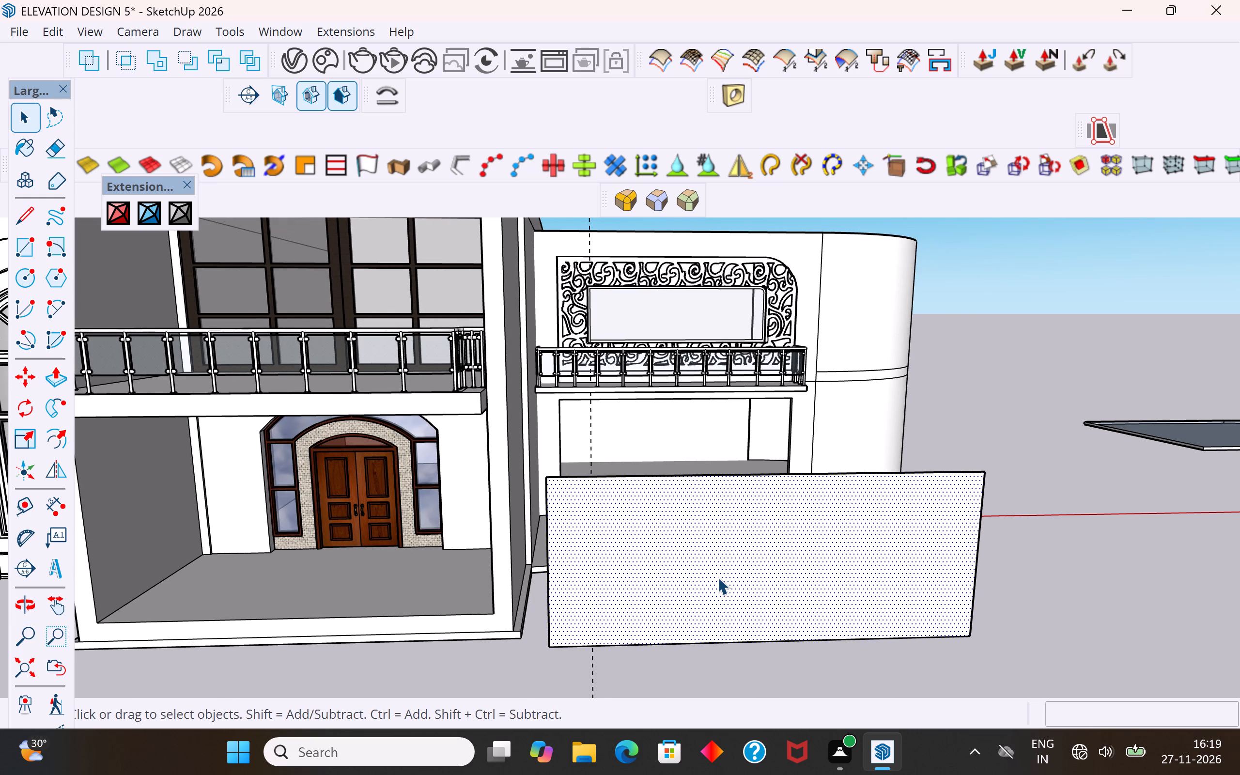
click(21, 247)
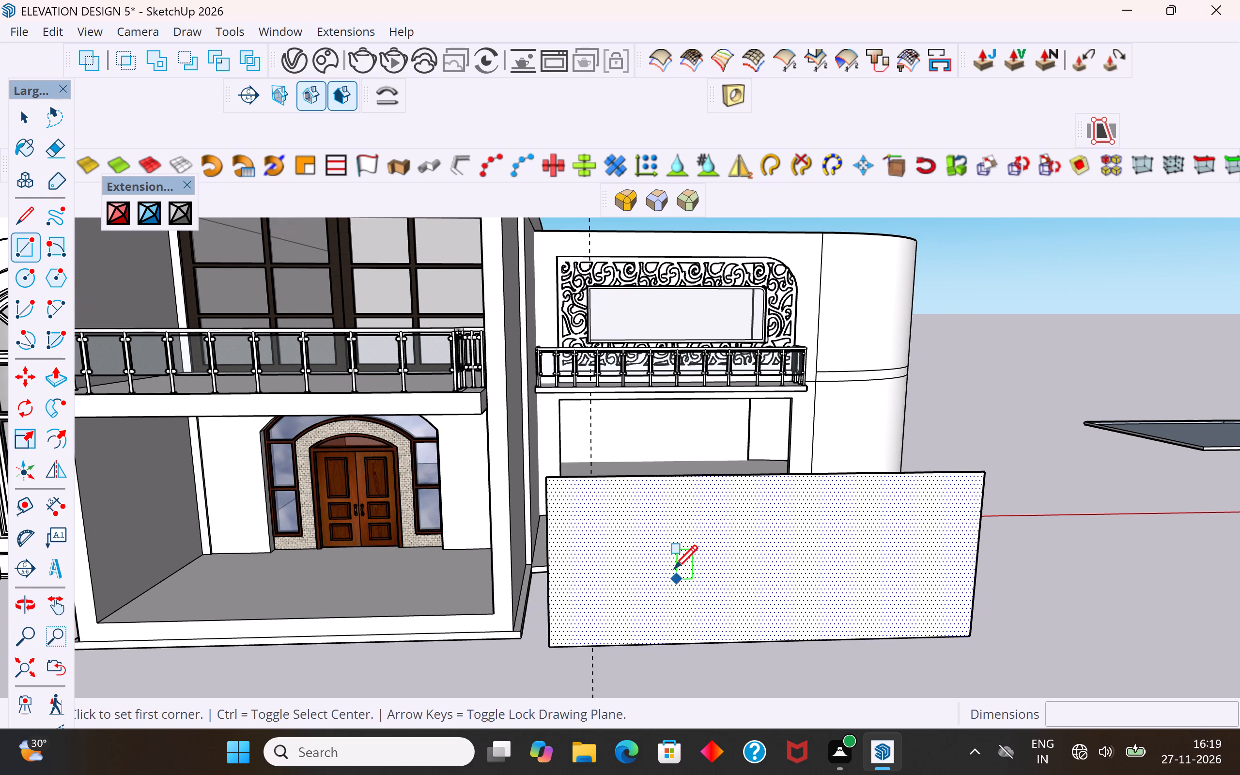
click(628, 536)
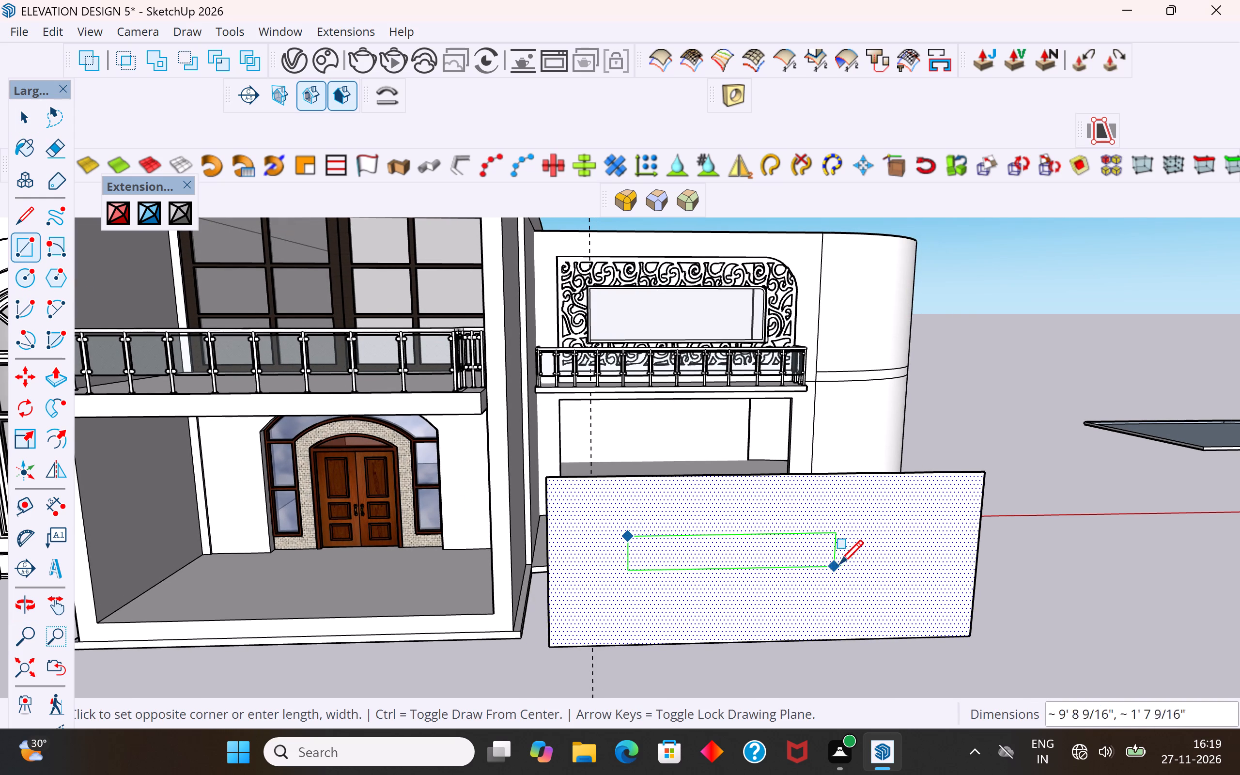
click(875, 580)
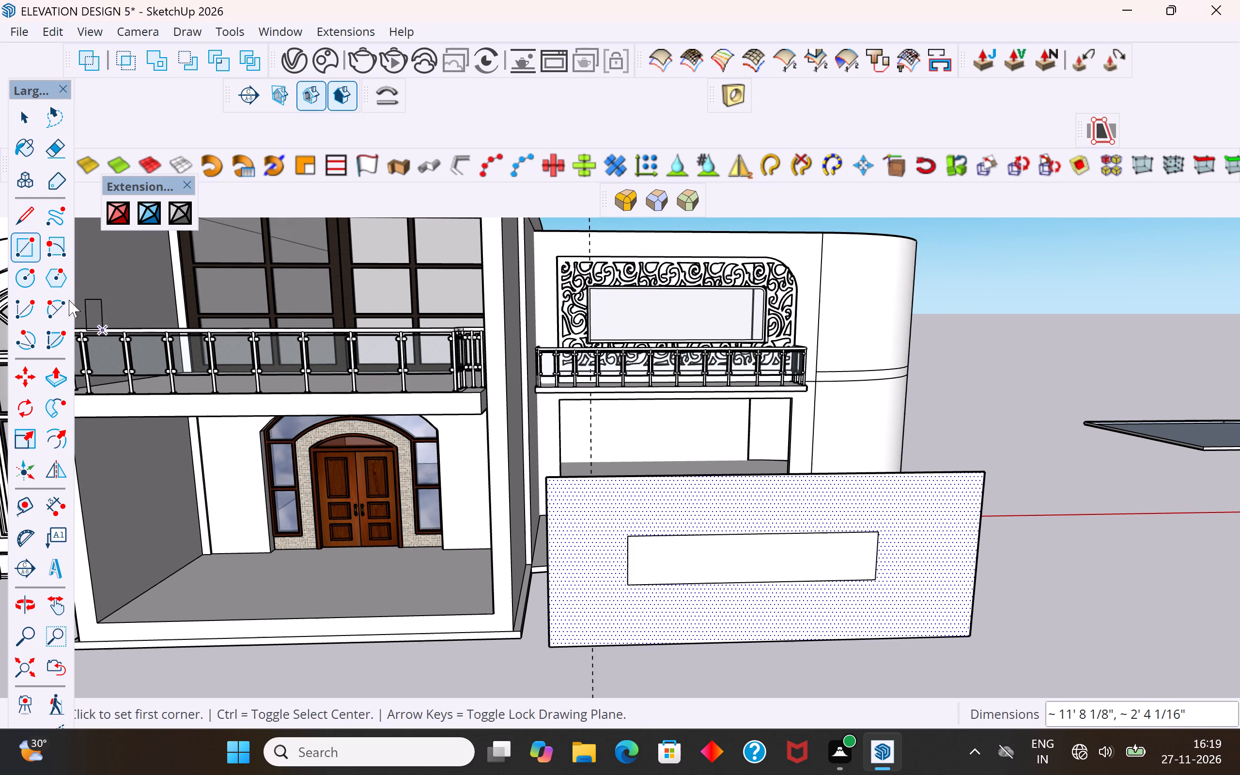
Delete the inner rectangle's face to cut an opening through the free-standing panel, and leave nothing selected.
click(22, 123)
click(1040, 450)
click(826, 559)
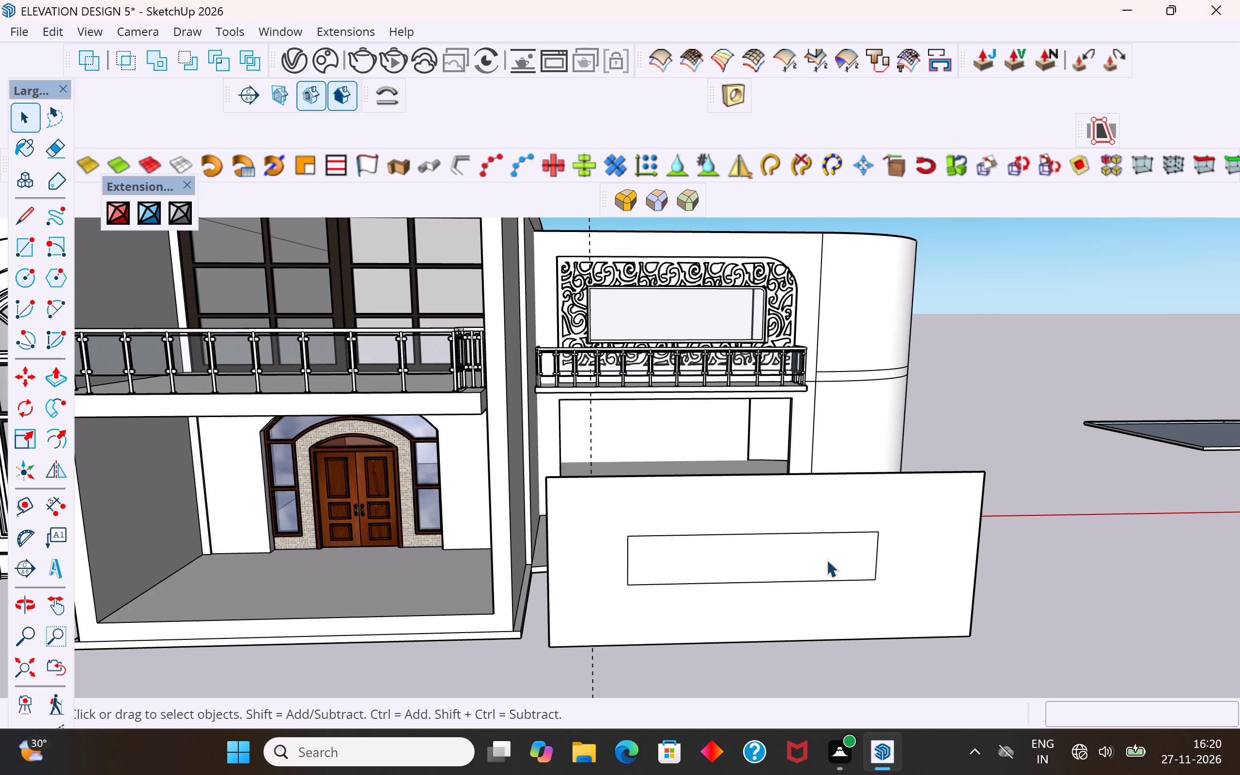
middle_drag(1021, 591, 1008, 604)
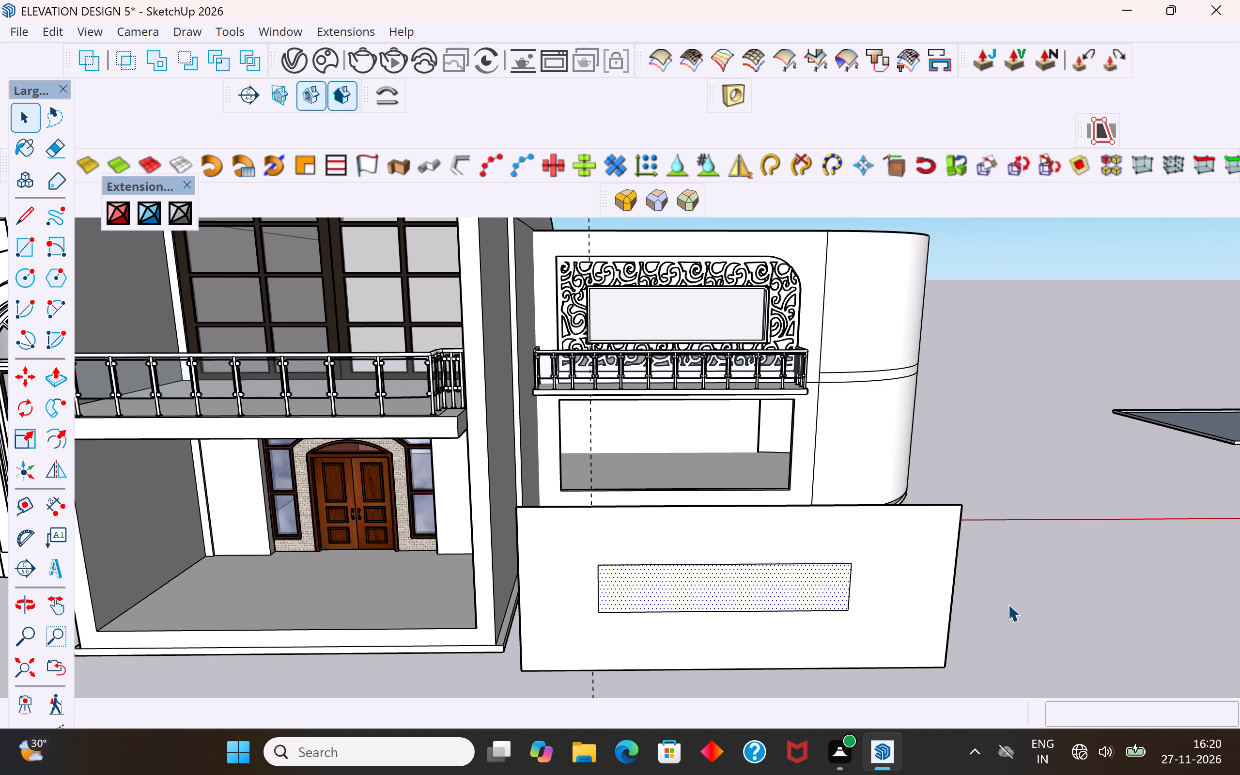
key(Delete)
scroll(634, 605, down, 5)
middle_drag(790, 602, 417, 650)
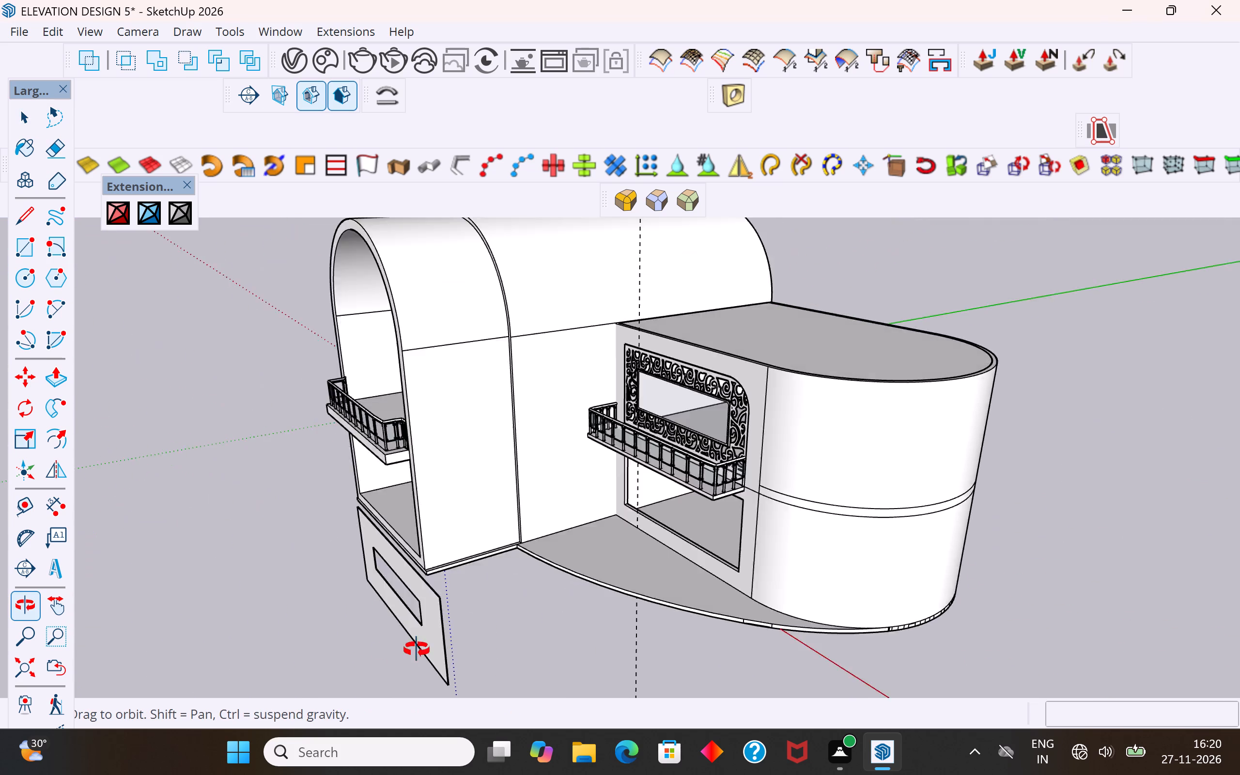
middle_drag(417, 650, 766, 621)
click(769, 618)
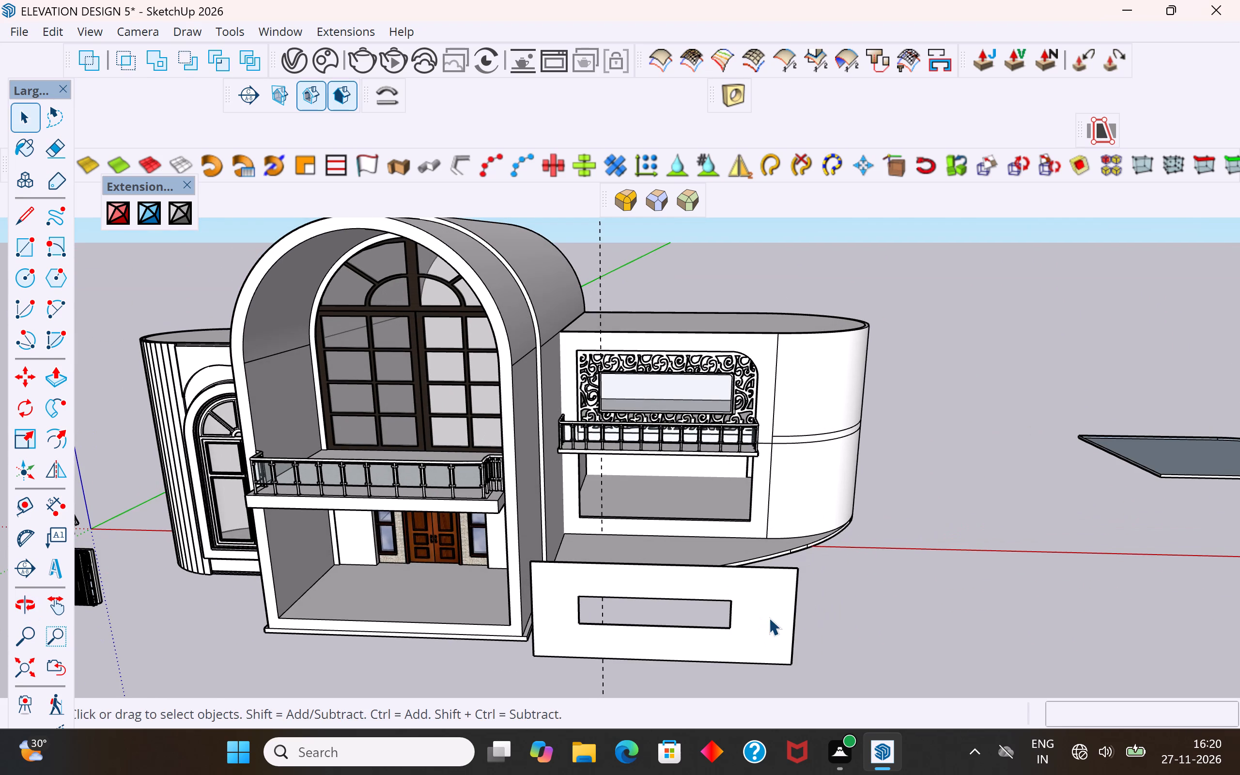
click(945, 601)
Examine the flat scrollwork jali panel lying apart from the building among the spare parts.
scroll(589, 634, down, 6)
middle_drag(621, 656, 586, 716)
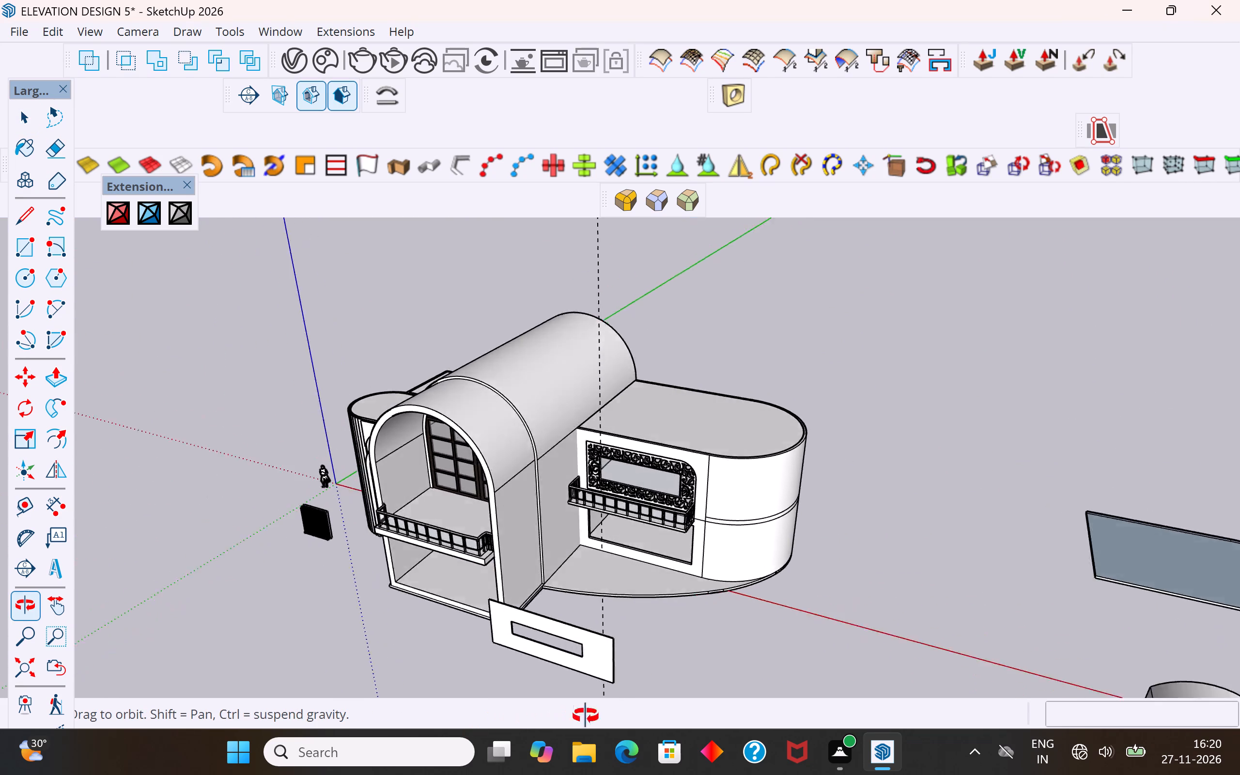
middle_drag(586, 716, 640, 715)
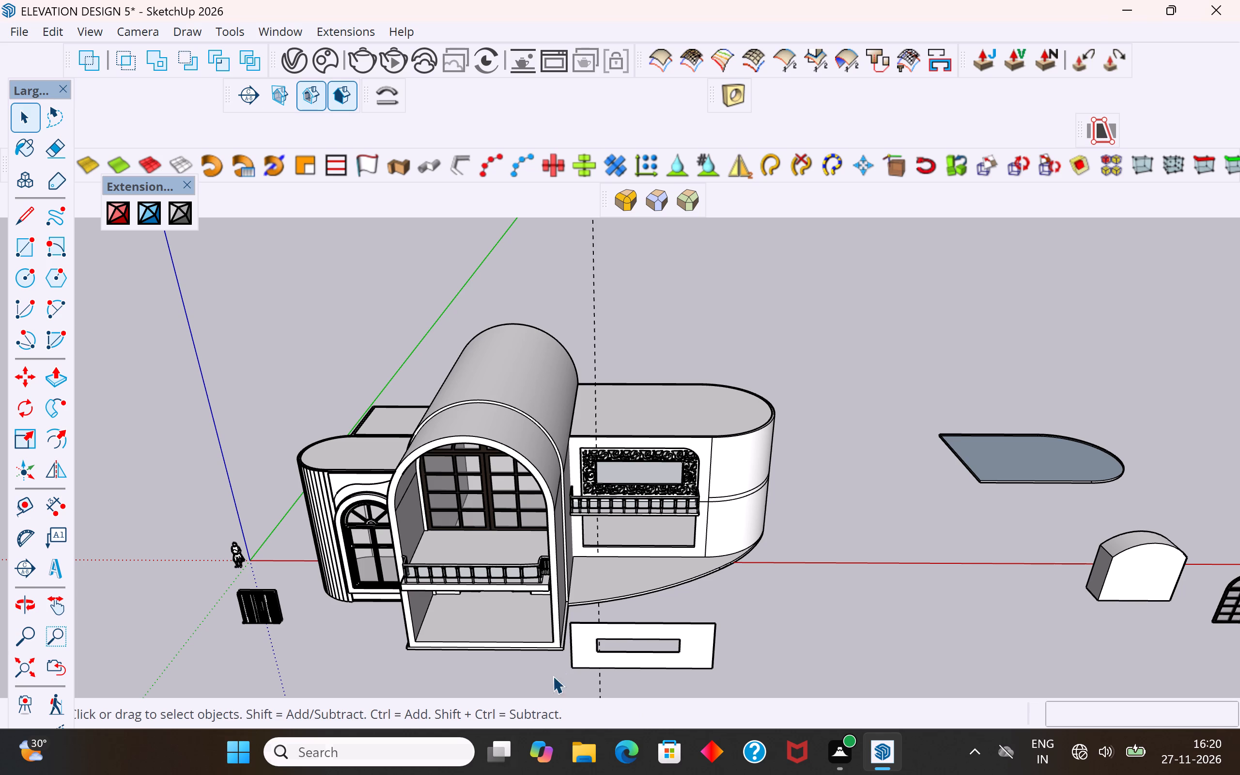
click(829, 594)
scroll(596, 481, down, 15)
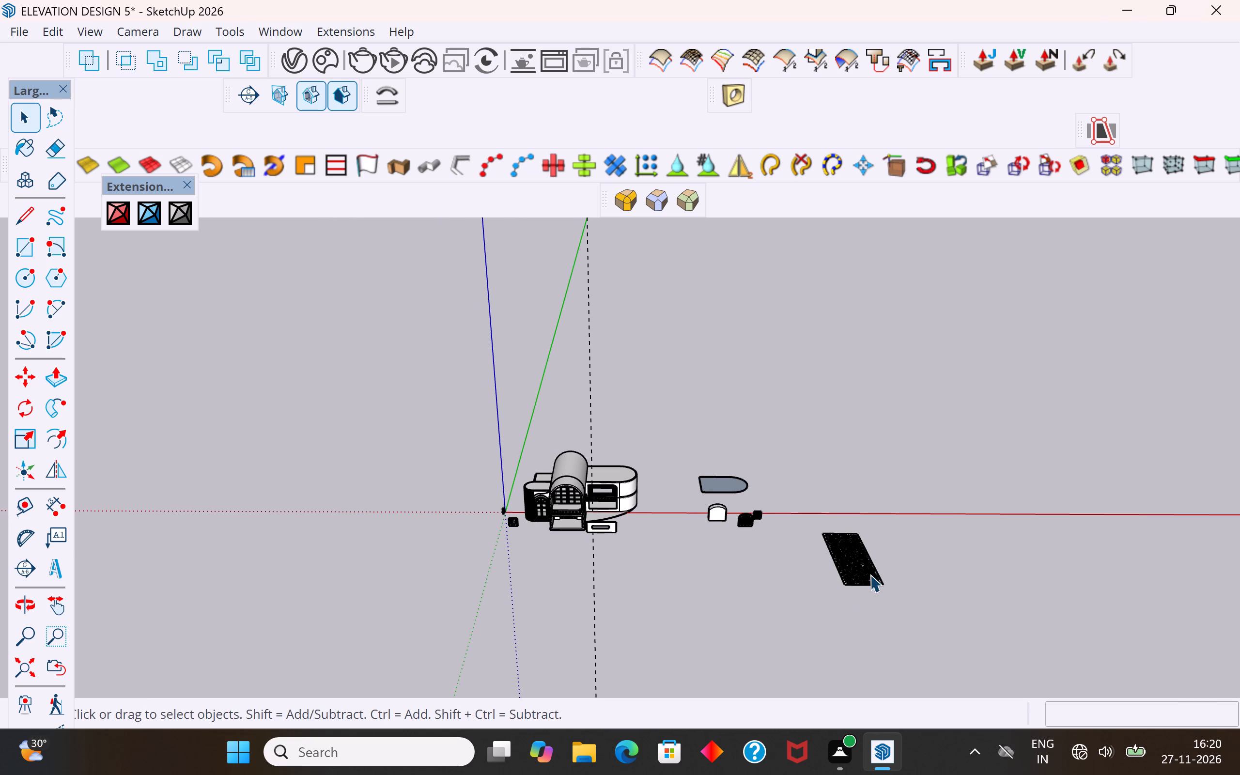
click(866, 571)
middle_drag(861, 625, 816, 705)
scroll(836, 616, up, 20)
scroll(836, 616, up, 2)
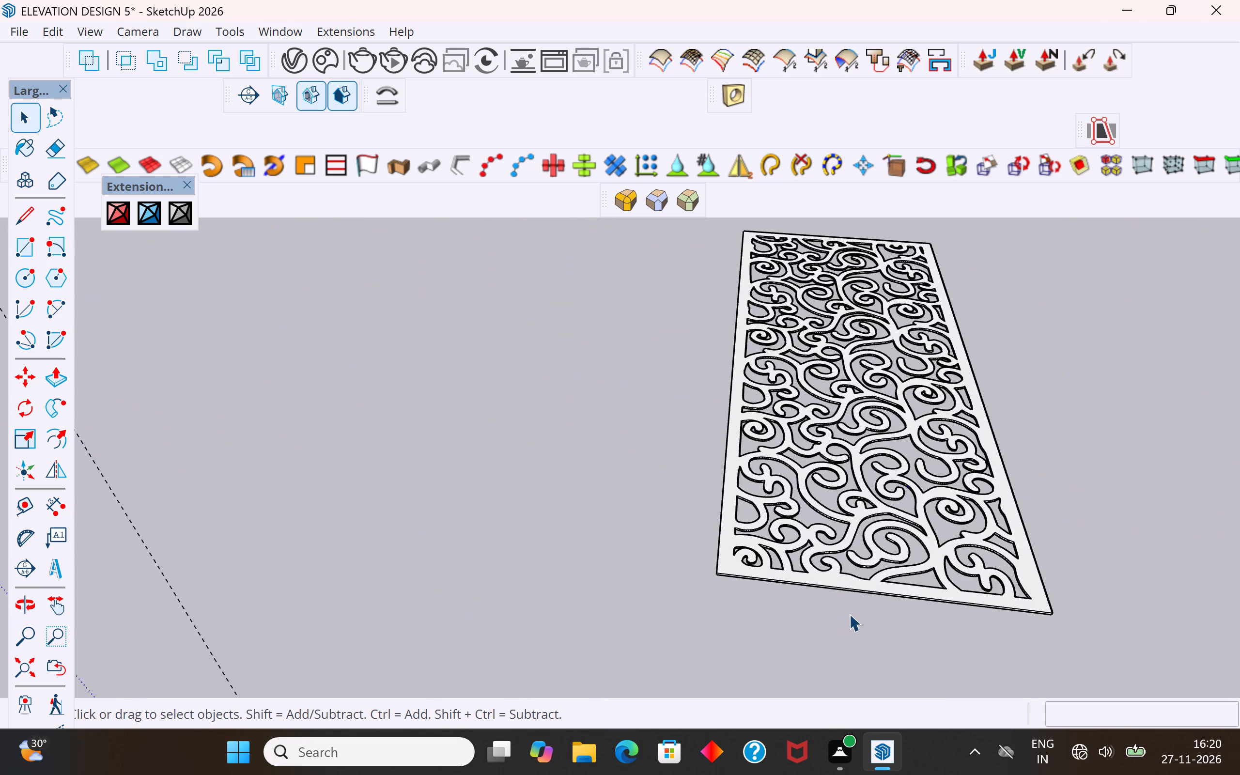
middle_drag(850, 613, 832, 605)
scroll(651, 537, down, 17)
middle_drag(654, 545, 689, 619)
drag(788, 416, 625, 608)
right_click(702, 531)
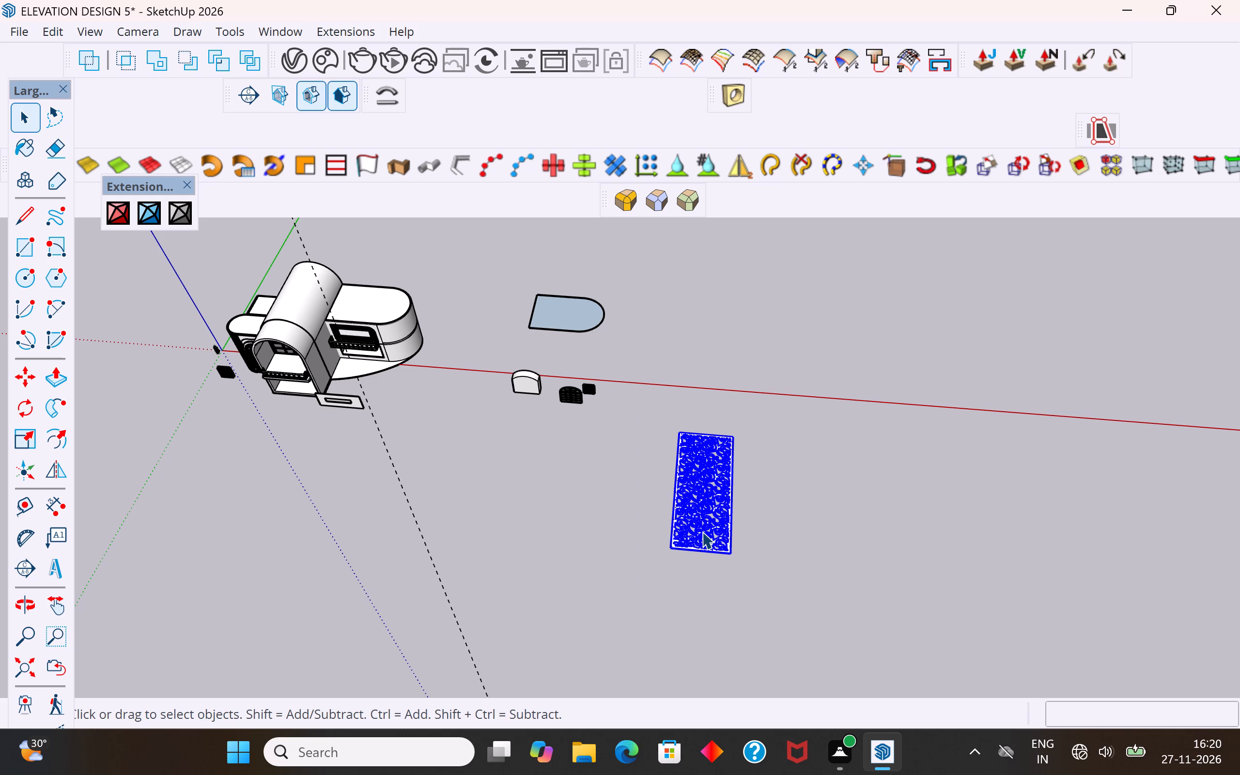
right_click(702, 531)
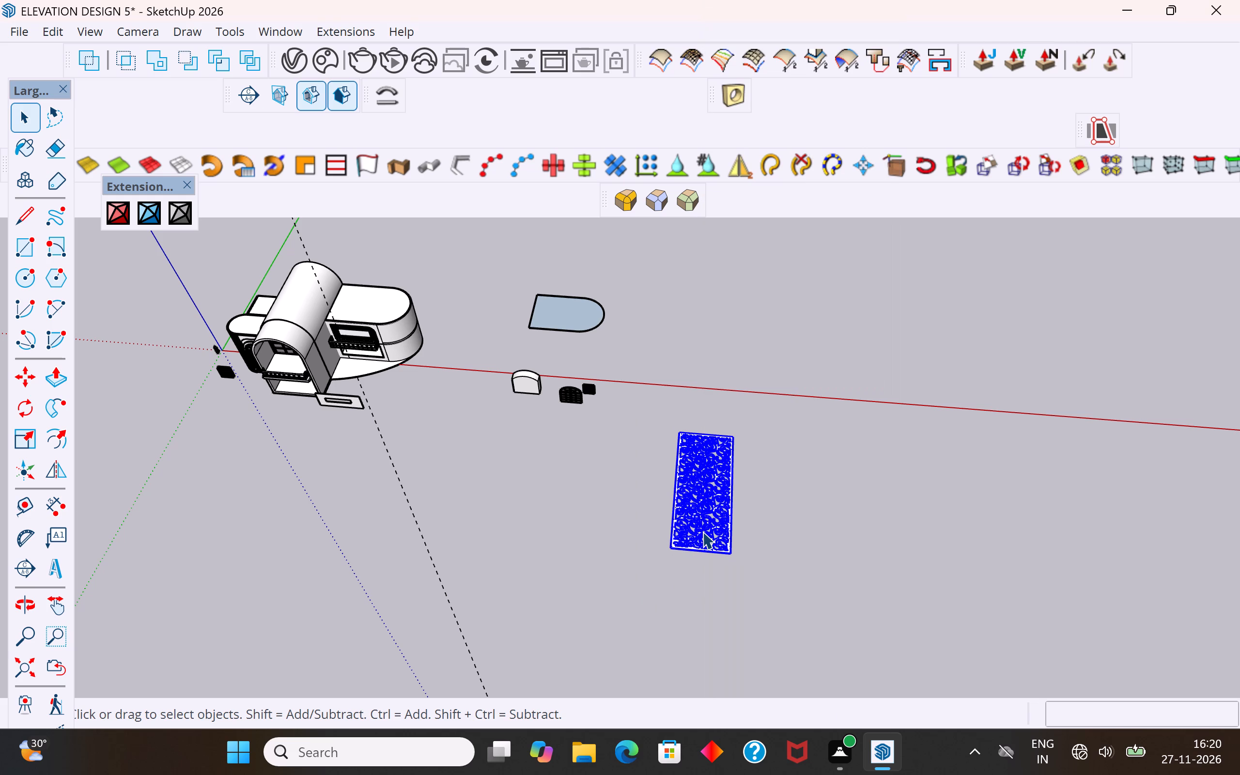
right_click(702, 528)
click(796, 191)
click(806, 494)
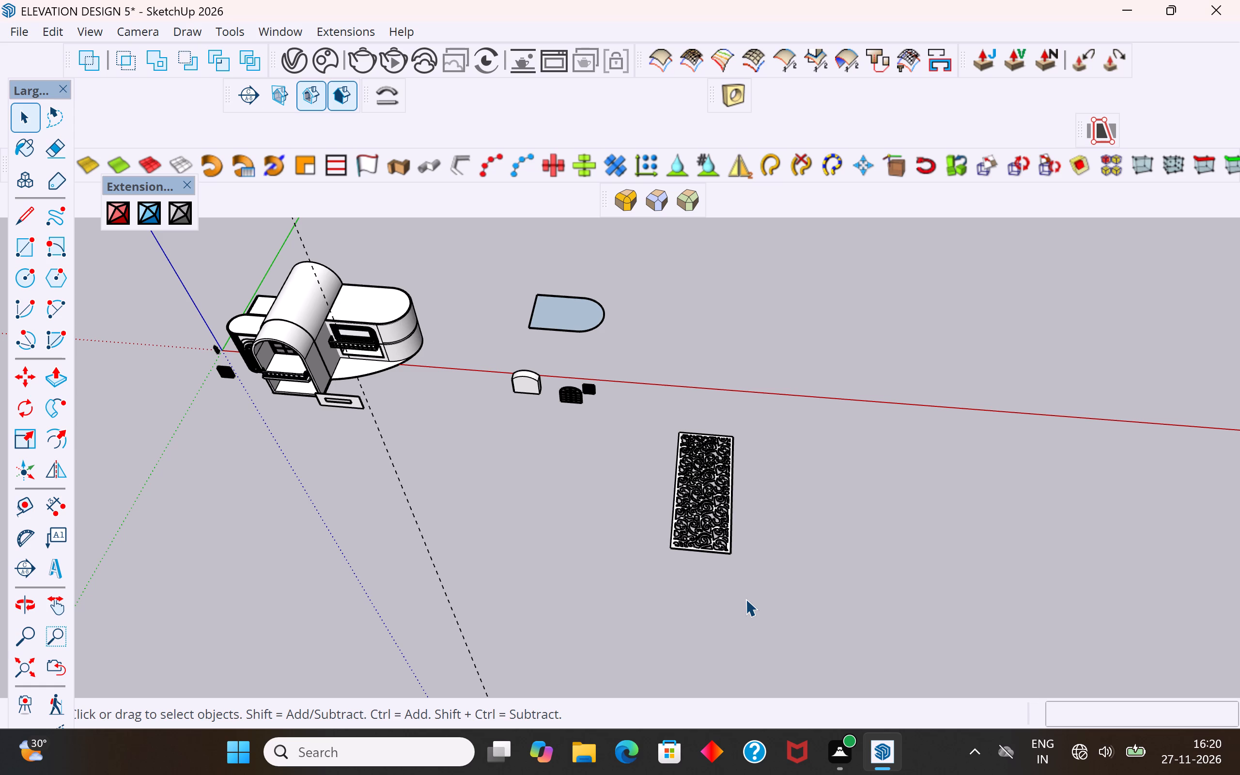
Scale the flat scrollwork jali panel down uniformly about its centre to well under half its size, and clear the selection.
scroll(638, 592, down, 5)
middle_drag(656, 595, 692, 657)
scroll(698, 548, up, 4)
click(695, 544)
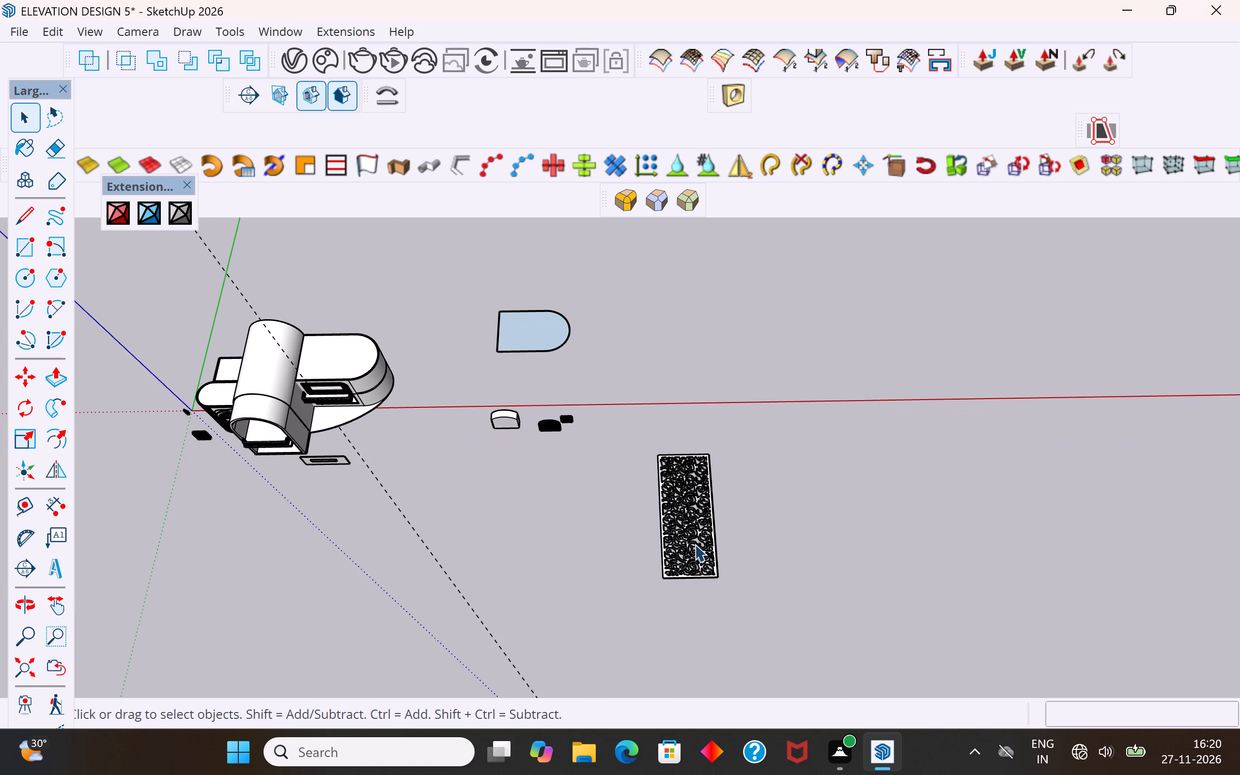
scroll(695, 544, up, 3)
key(s)
scroll(713, 438, up, 1)
scroll(713, 436, down, 1)
scroll(713, 436, up, 5)
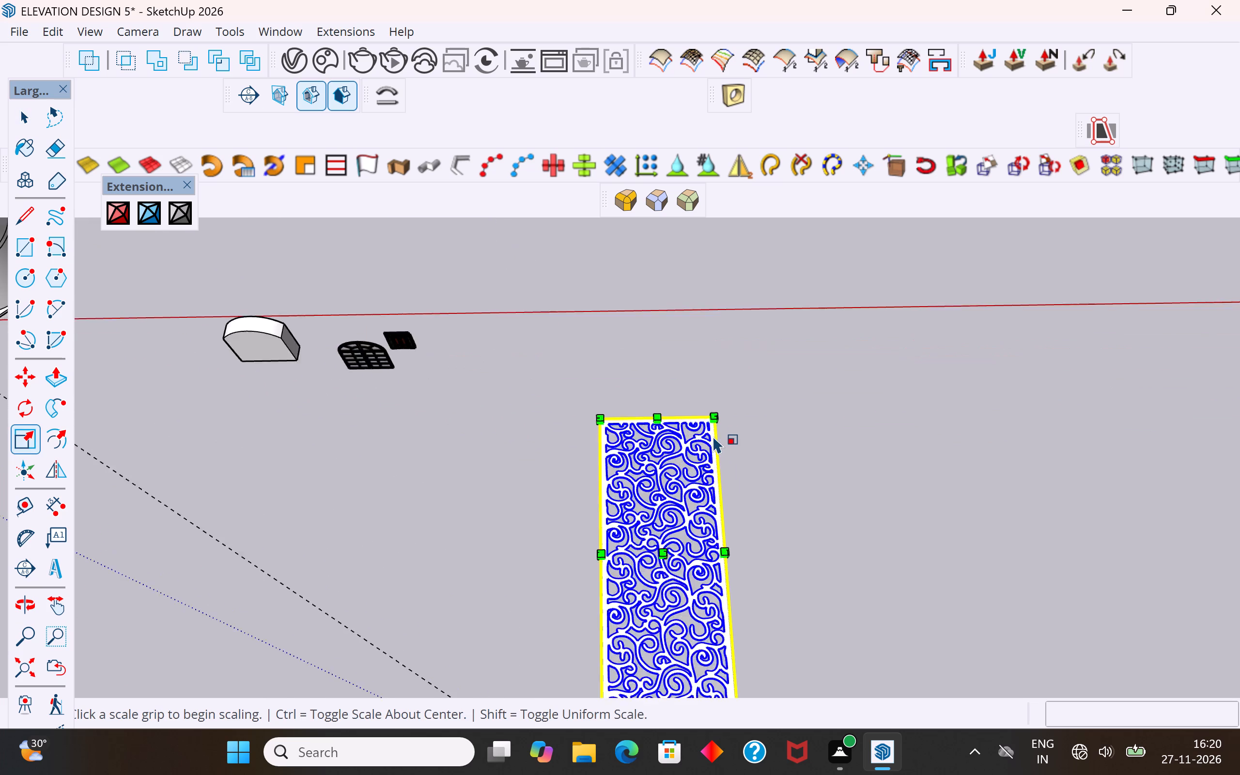
scroll(713, 436, up, 4)
ctrl+drag(718, 410, 663, 537)
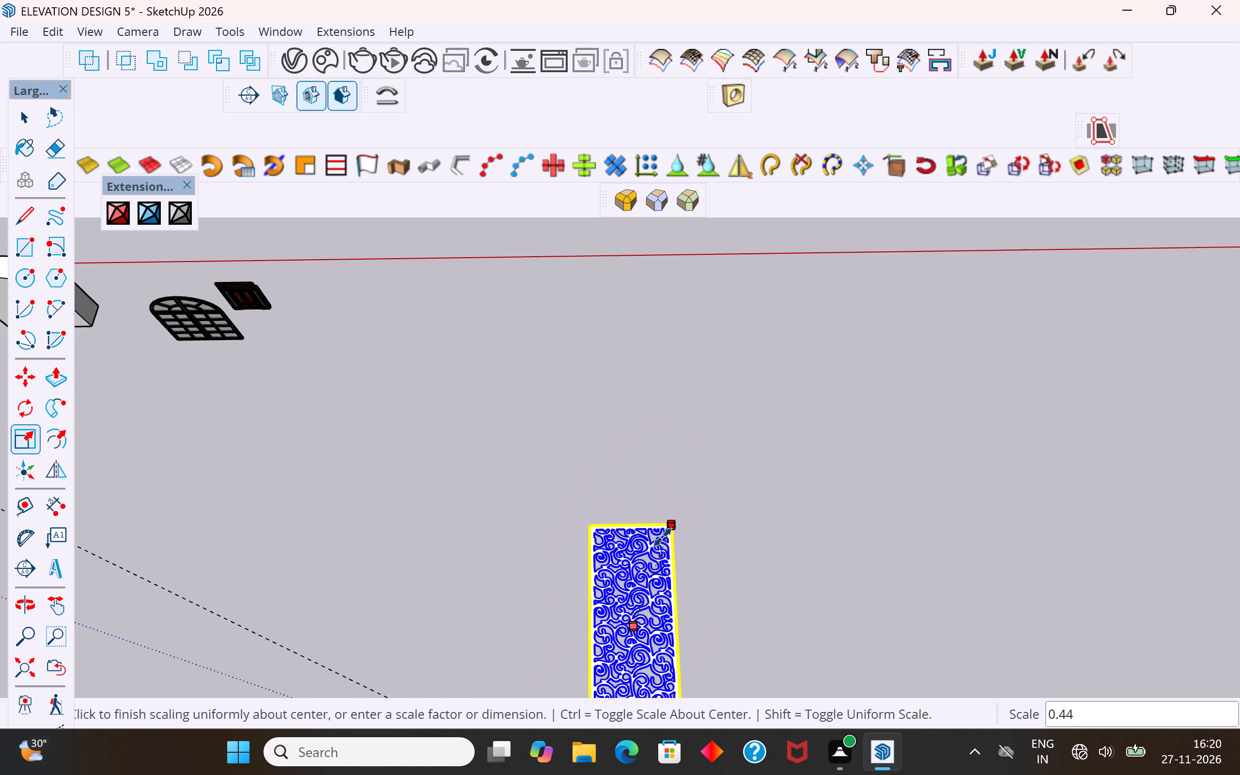
ctrl+drag(663, 537, 653, 577)
click(688, 524)
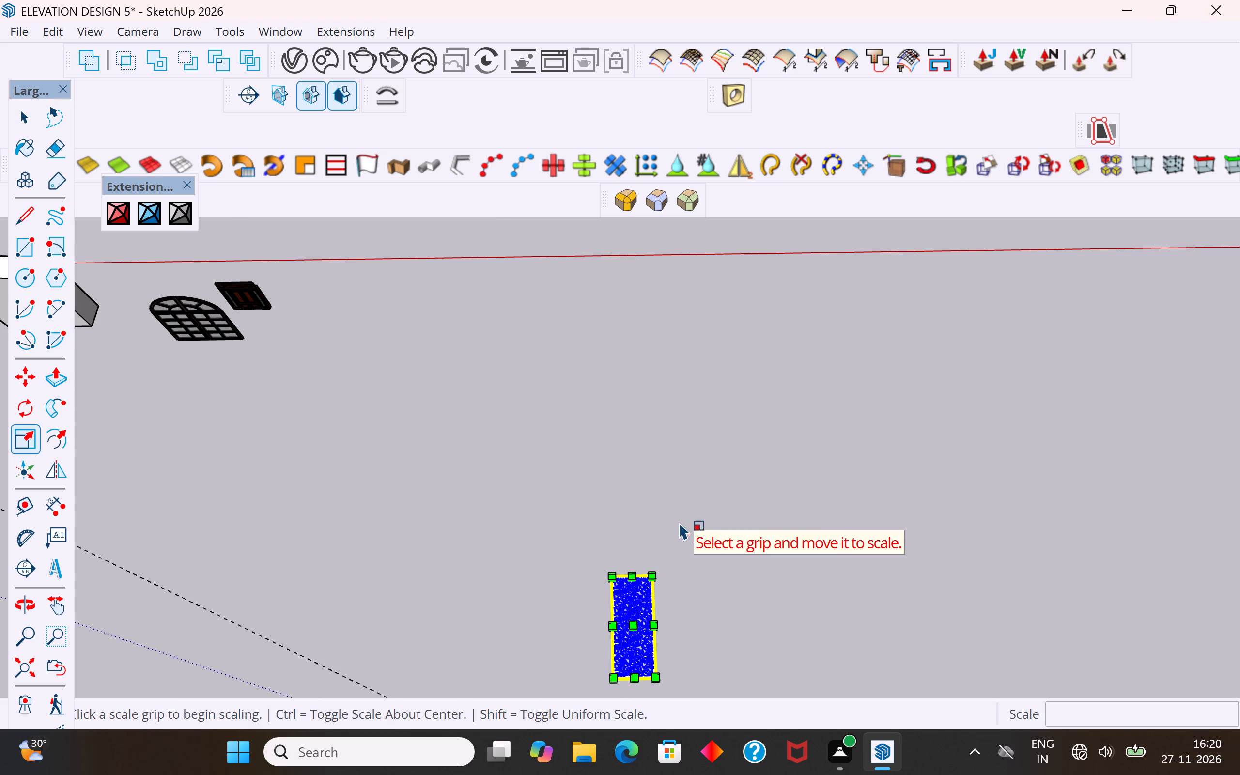
click(23, 117)
click(359, 444)
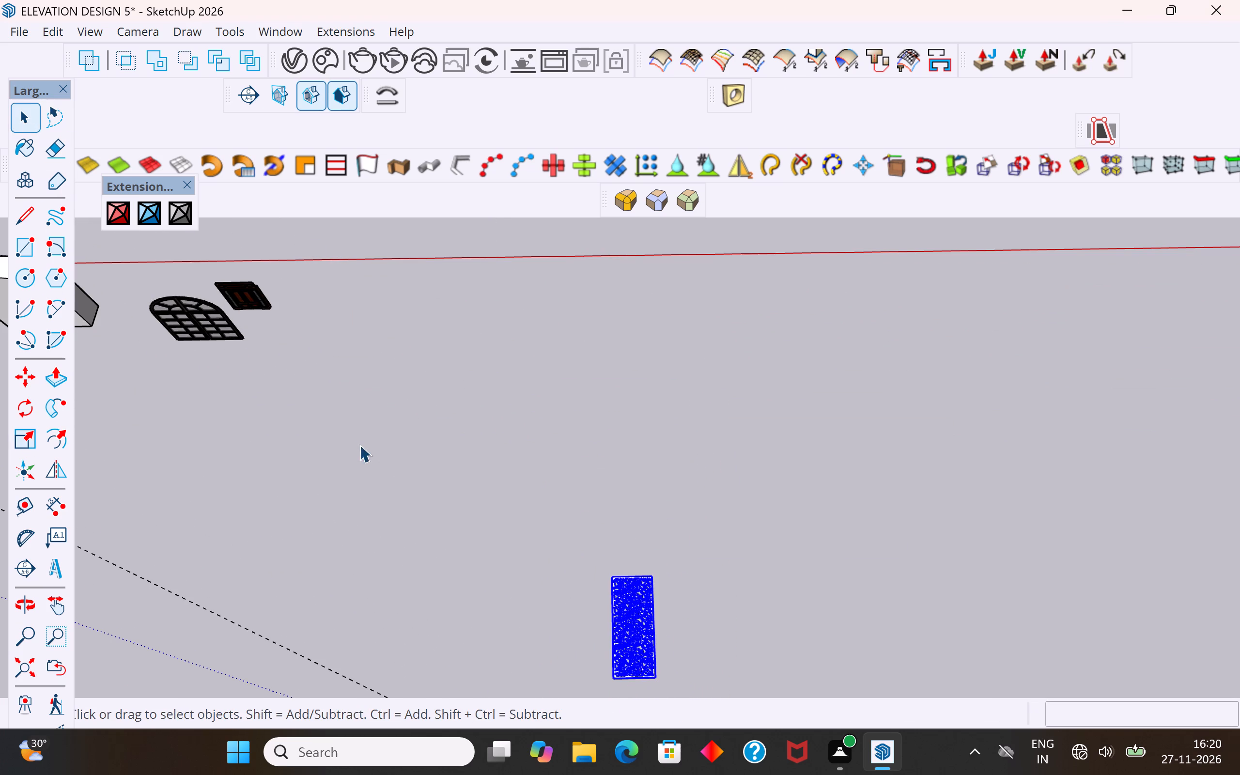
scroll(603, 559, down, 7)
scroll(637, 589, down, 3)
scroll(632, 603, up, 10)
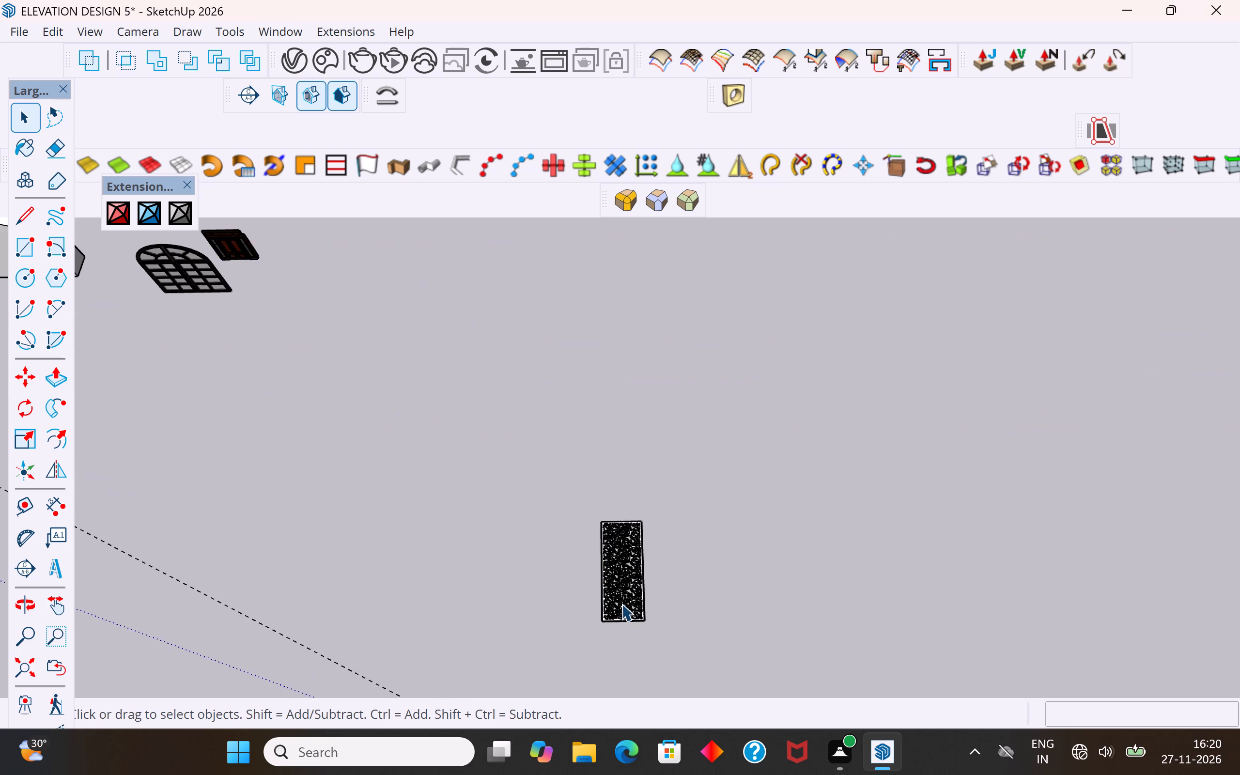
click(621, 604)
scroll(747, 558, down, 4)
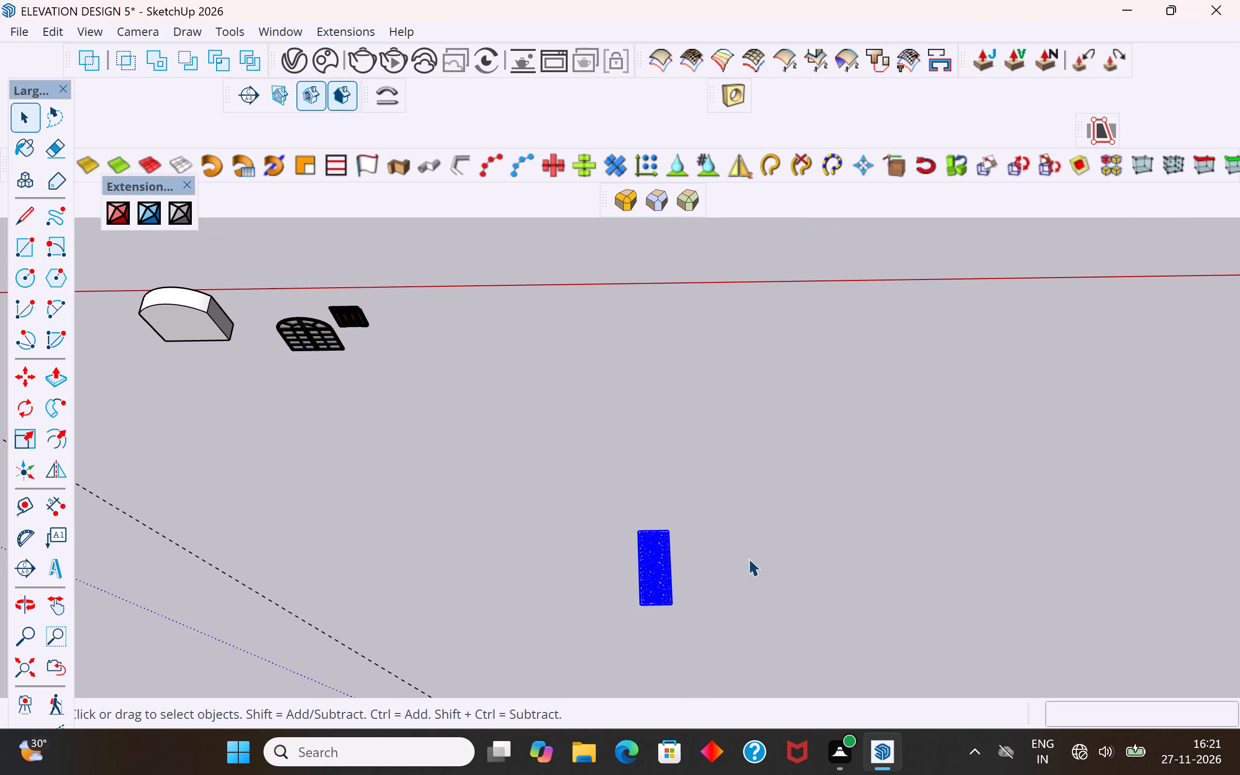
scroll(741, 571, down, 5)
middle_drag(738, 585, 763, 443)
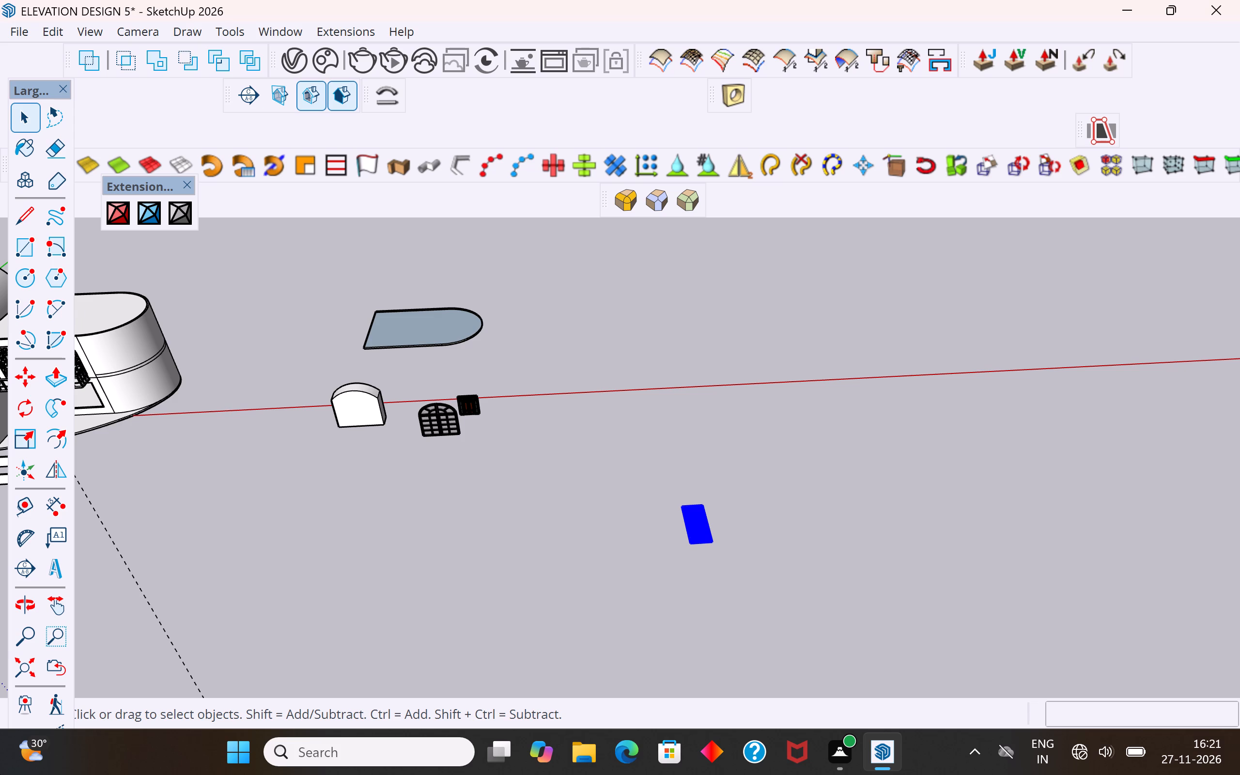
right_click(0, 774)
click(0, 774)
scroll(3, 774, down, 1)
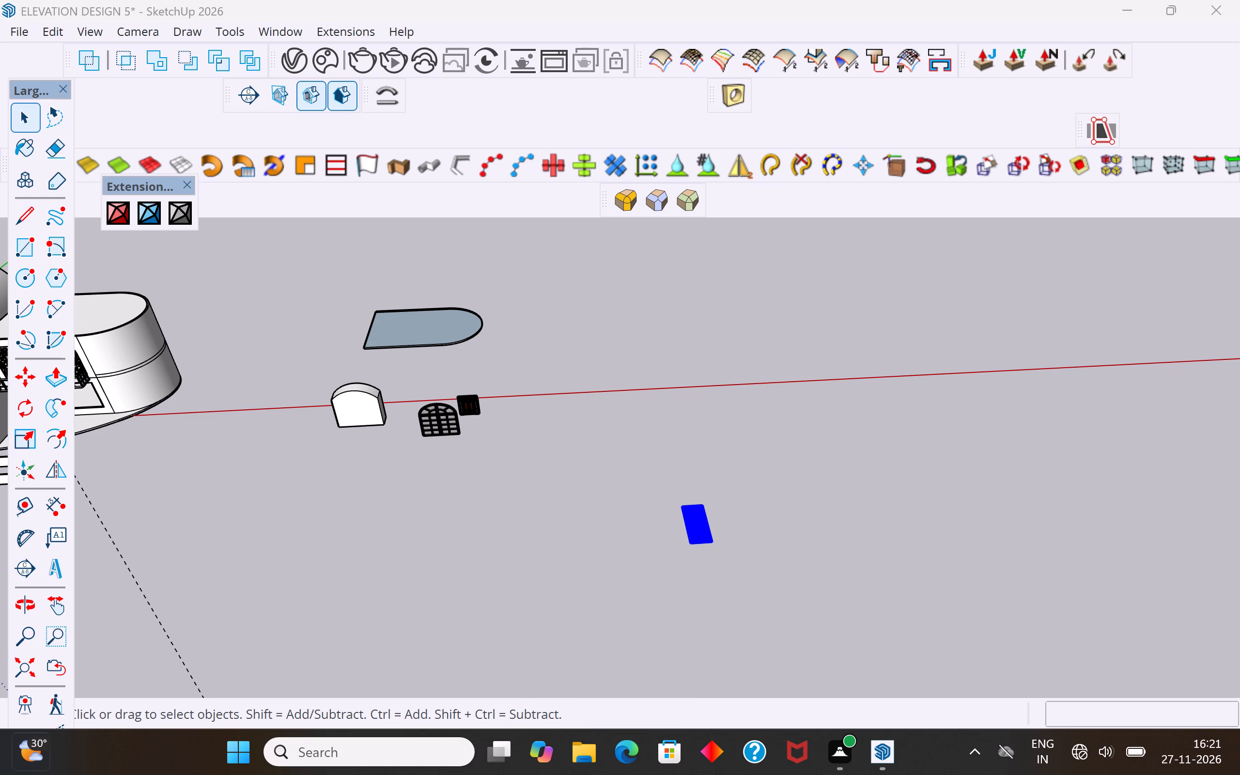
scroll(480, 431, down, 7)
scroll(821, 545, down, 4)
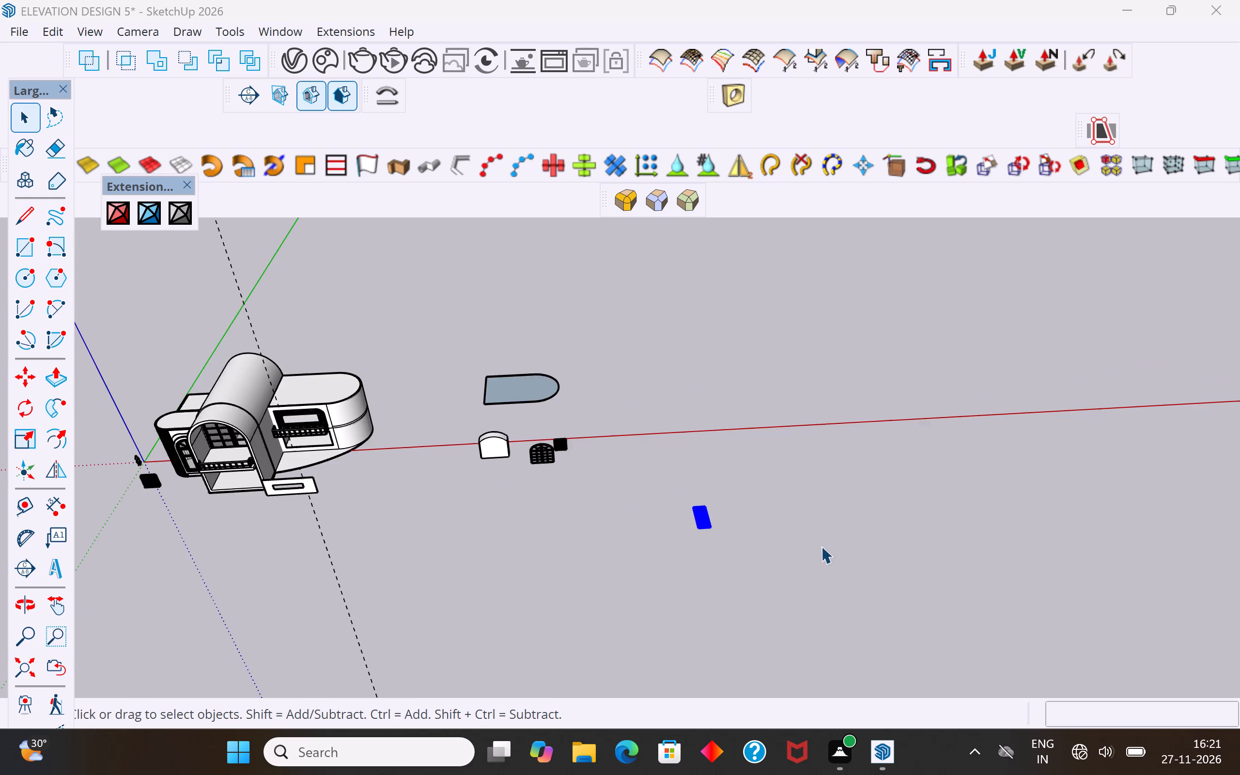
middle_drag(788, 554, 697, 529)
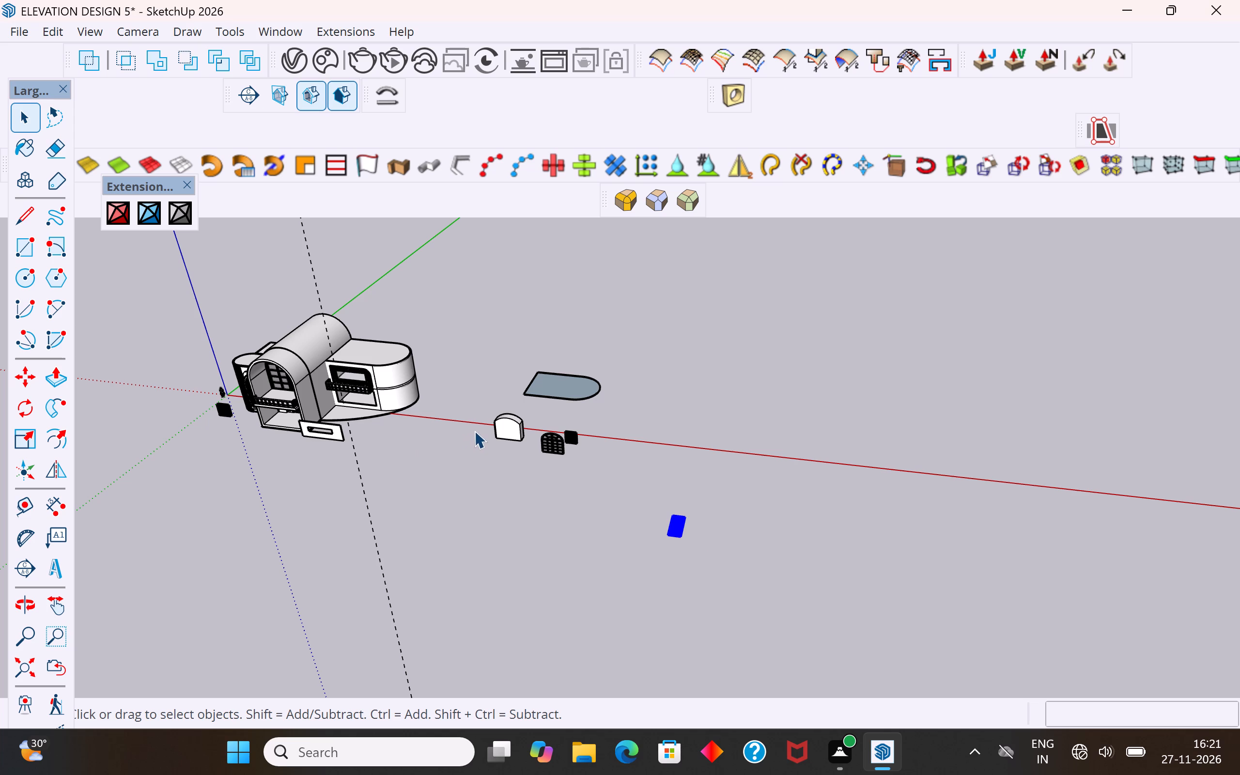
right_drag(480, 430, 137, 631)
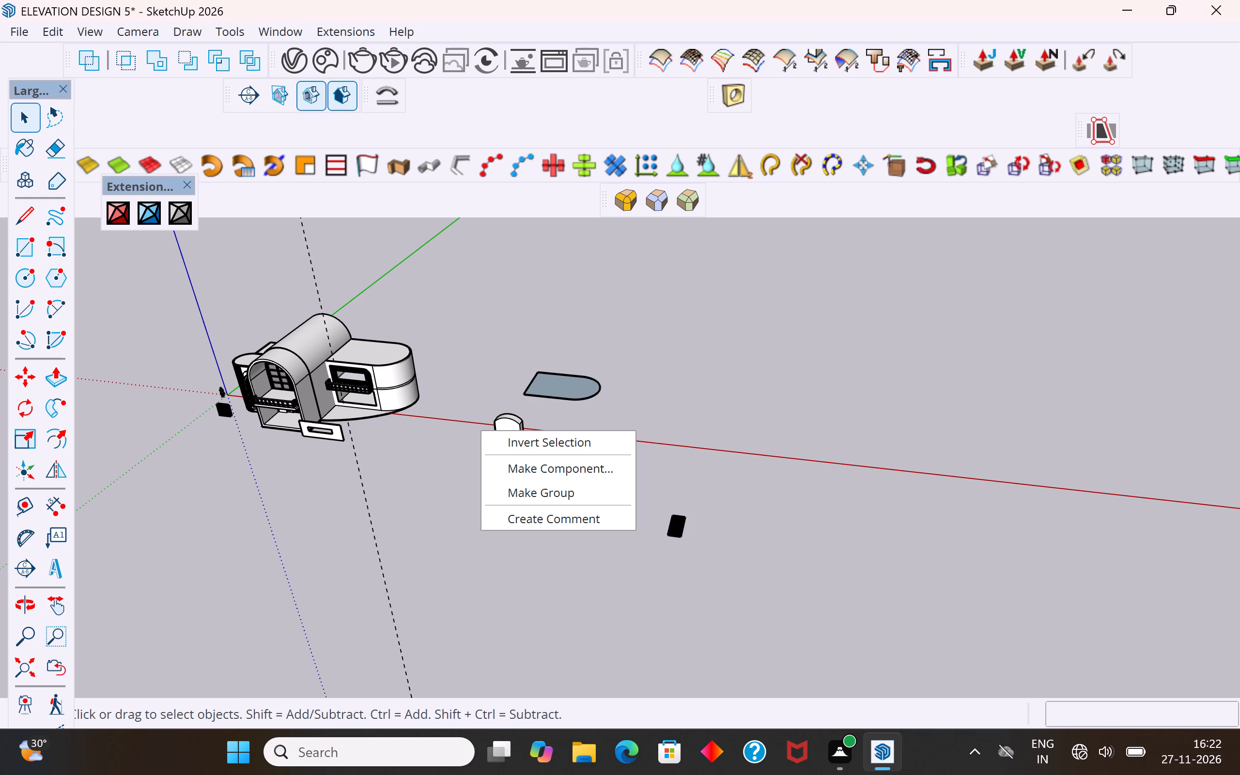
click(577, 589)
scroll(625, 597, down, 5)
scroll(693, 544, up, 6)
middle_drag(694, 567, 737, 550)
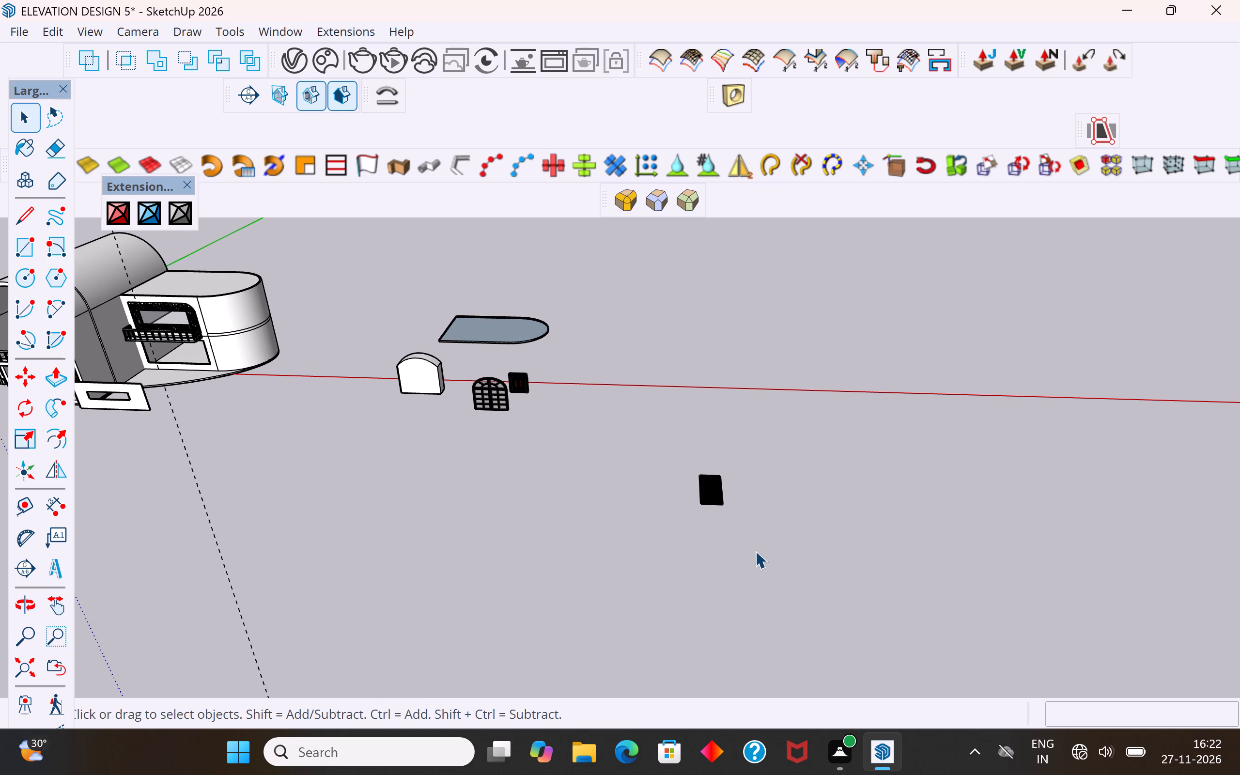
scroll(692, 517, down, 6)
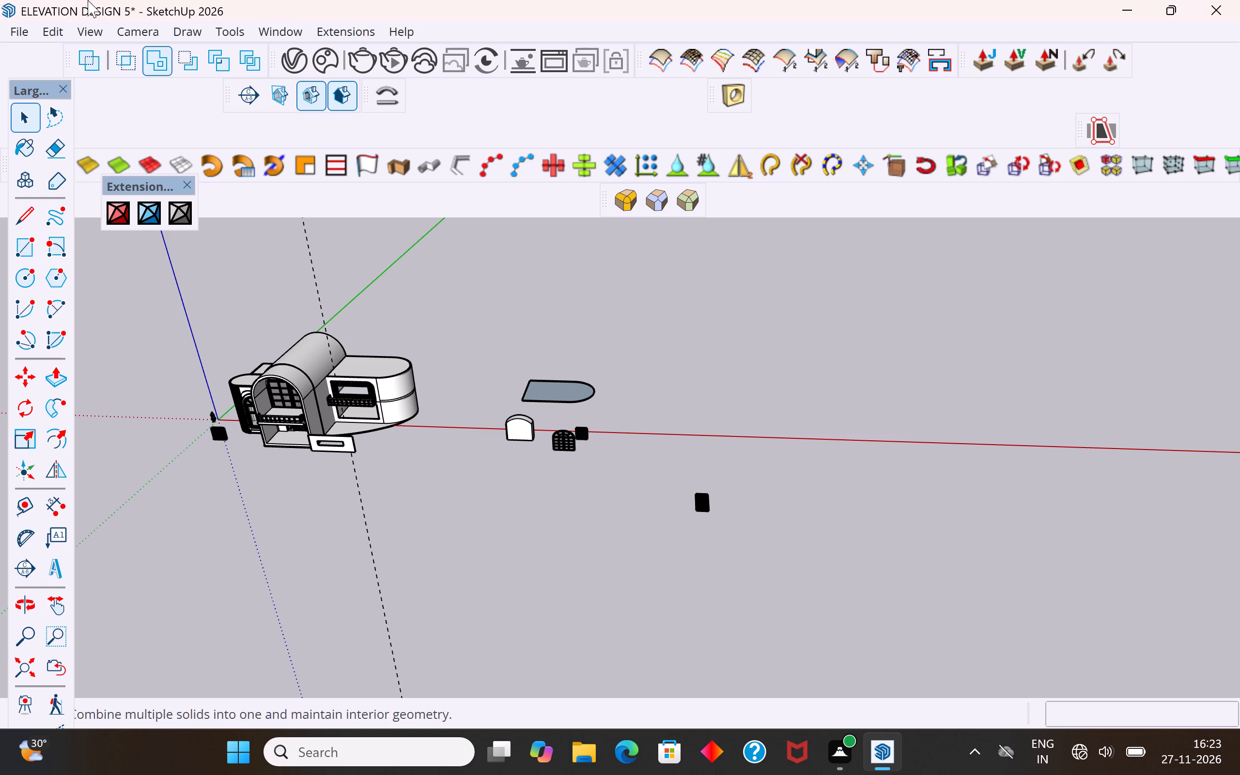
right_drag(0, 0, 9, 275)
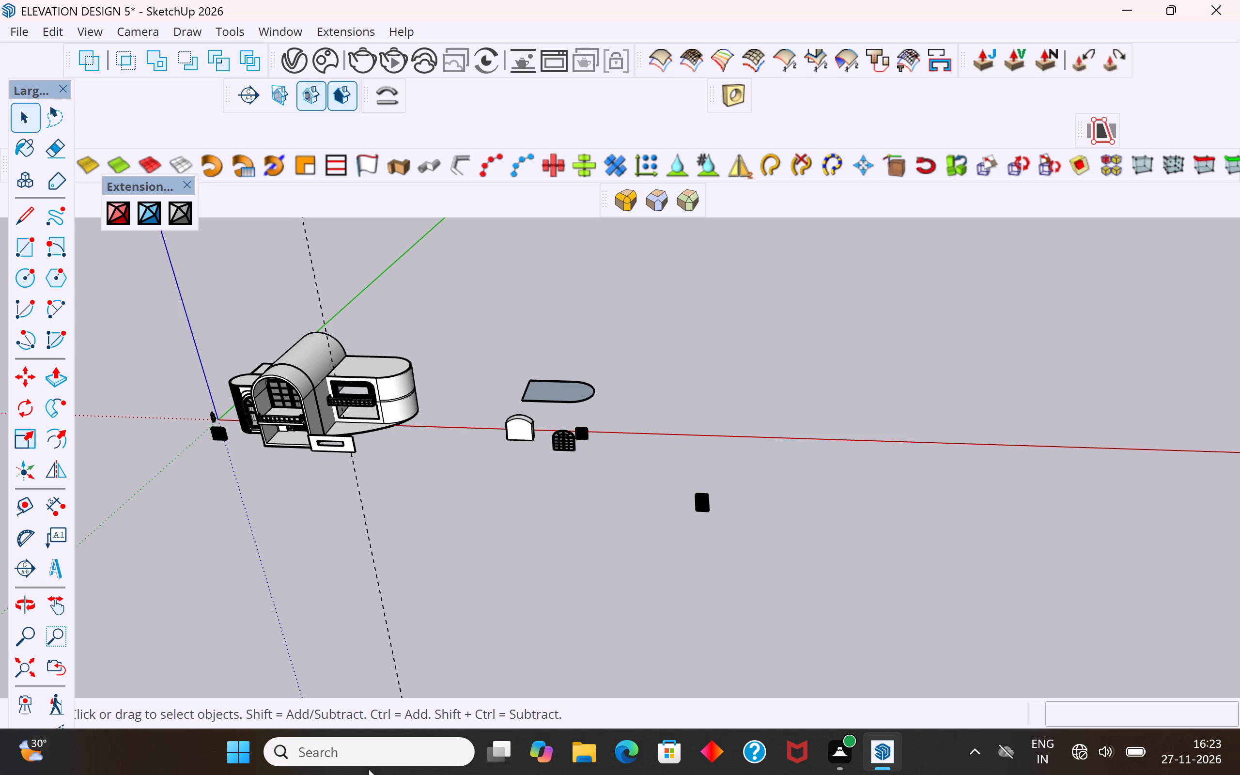
Scale the flat scrollwork jali panel uniformly about its centre to about 0.43 of its size, and clear the selection.
scroll(730, 583, down, 7)
scroll(828, 465, down, 5)
middle_drag(700, 520, 729, 459)
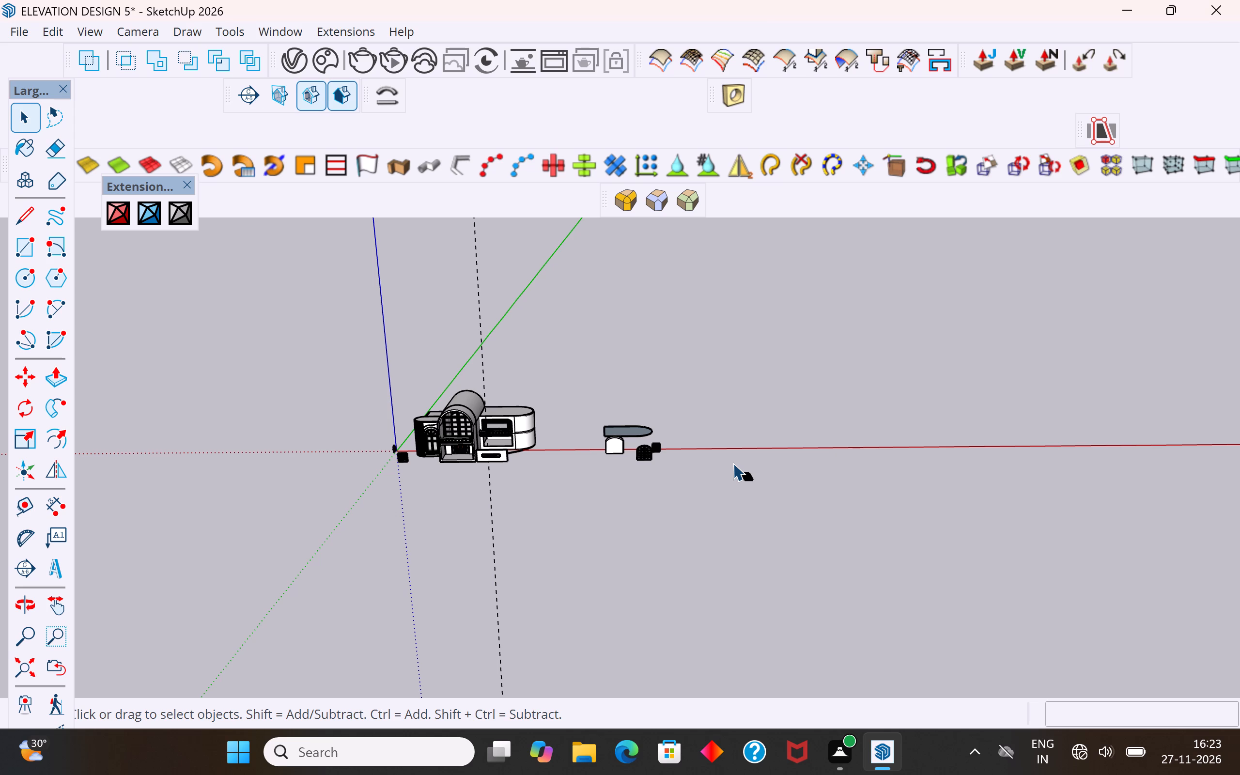
scroll(653, 480, up, 6)
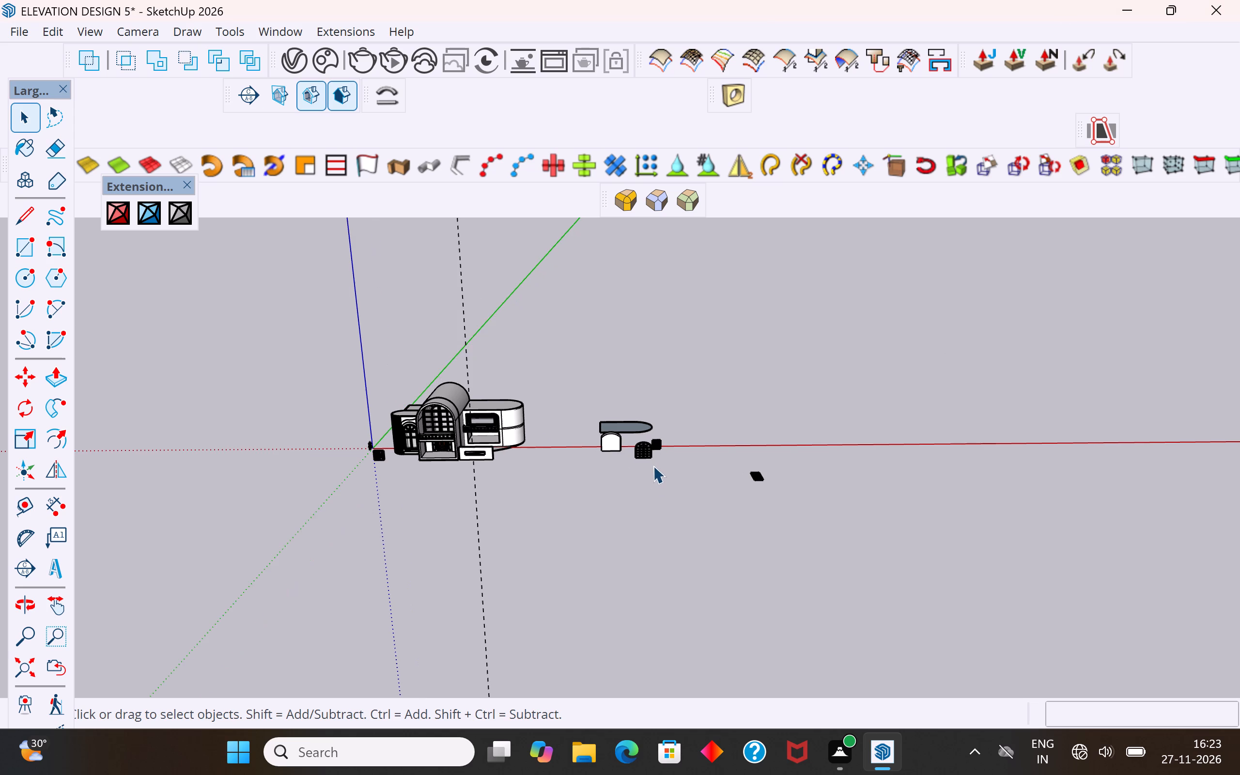
scroll(649, 456, up, 8)
middle_drag(653, 474, 620, 535)
scroll(623, 529, up, 1)
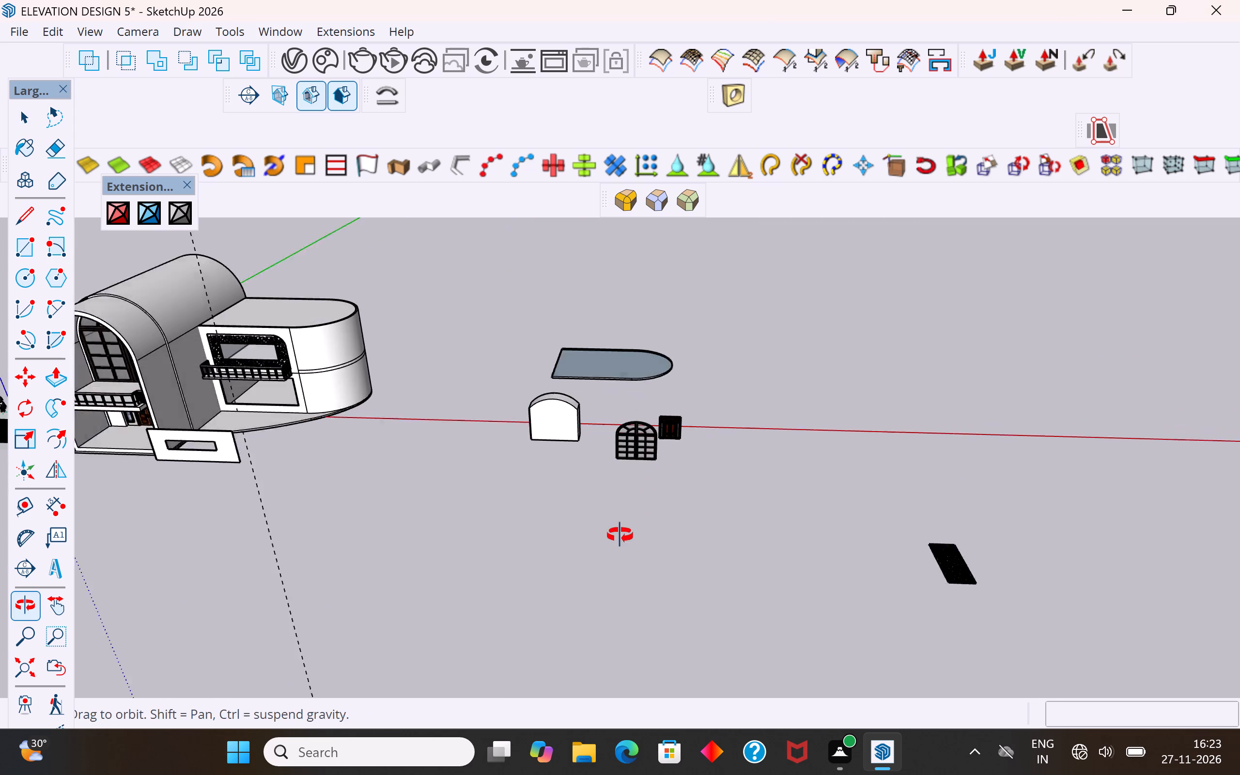
middle_drag(620, 535, 622, 542)
scroll(531, 420, down, 7)
middle_drag(476, 476, 475, 513)
scroll(763, 559, up, 5)
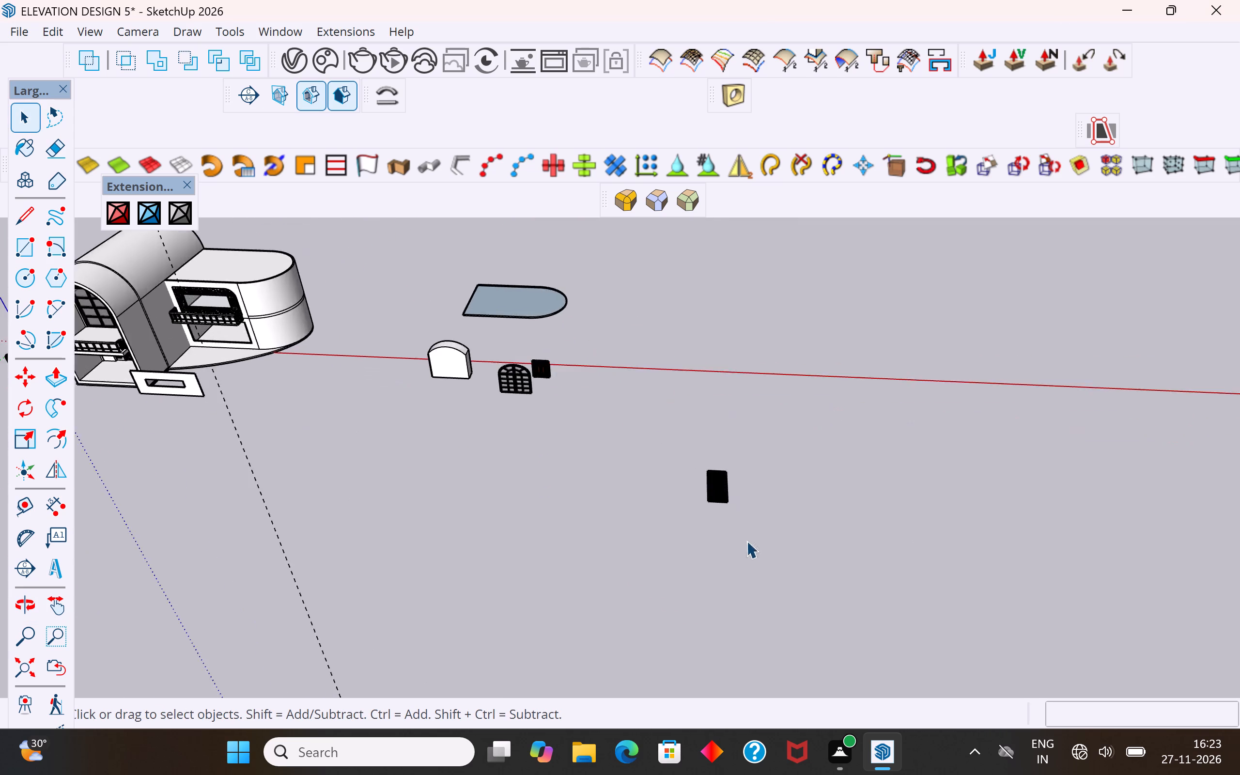
scroll(746, 541, up, 5)
scroll(695, 488, down, 2)
scroll(793, 520, up, 15)
click(702, 468)
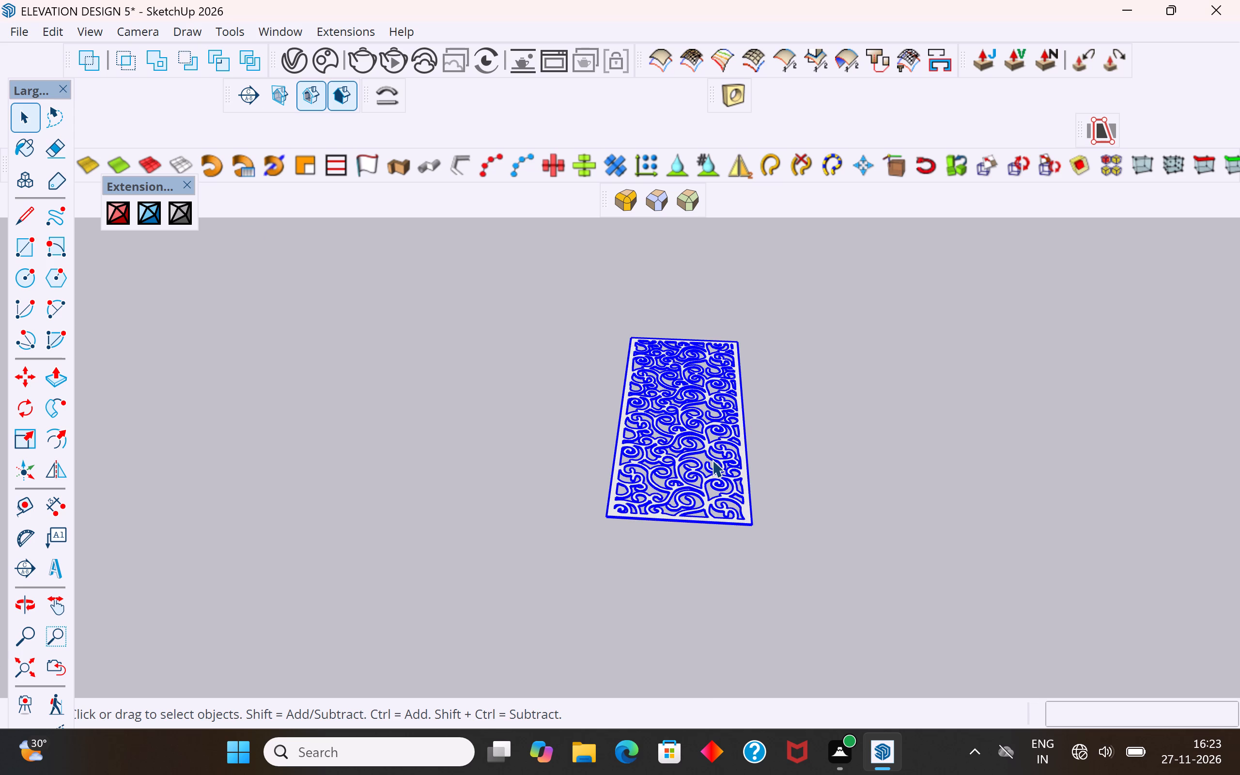
key(s)
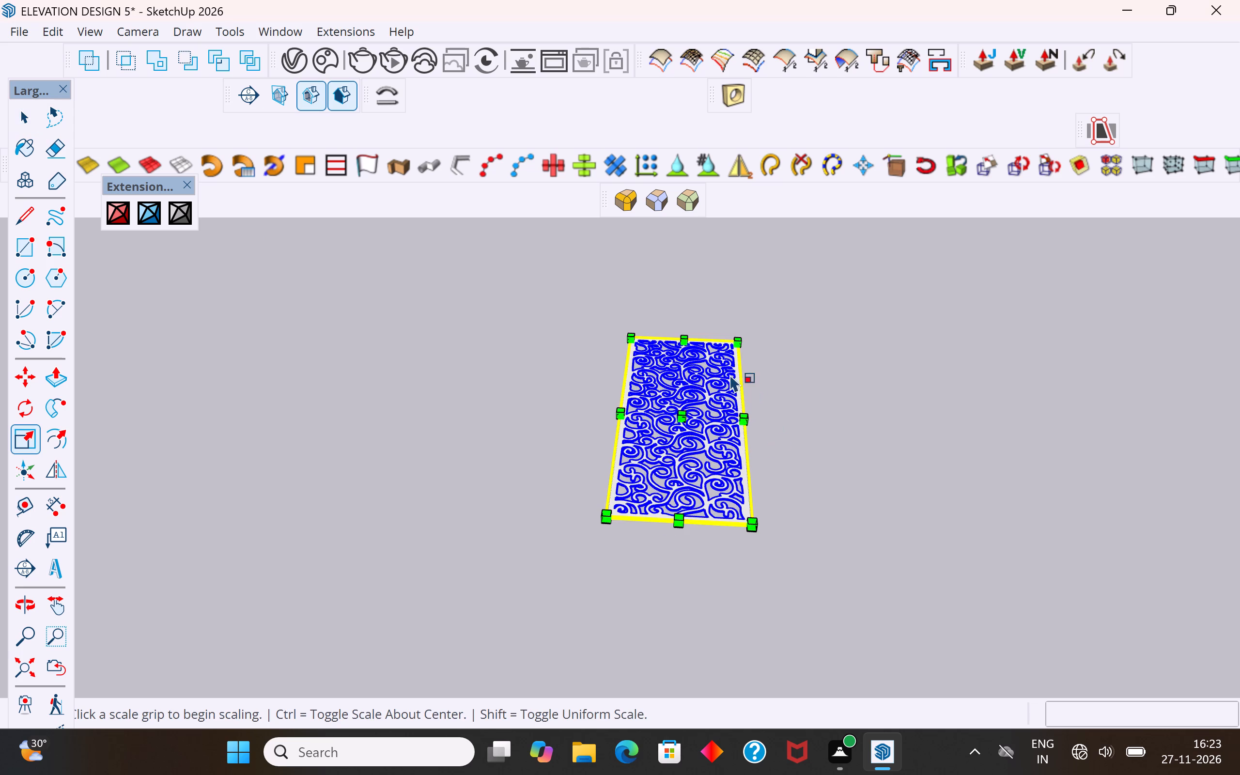
ctrl+drag(738, 342, 717, 389)
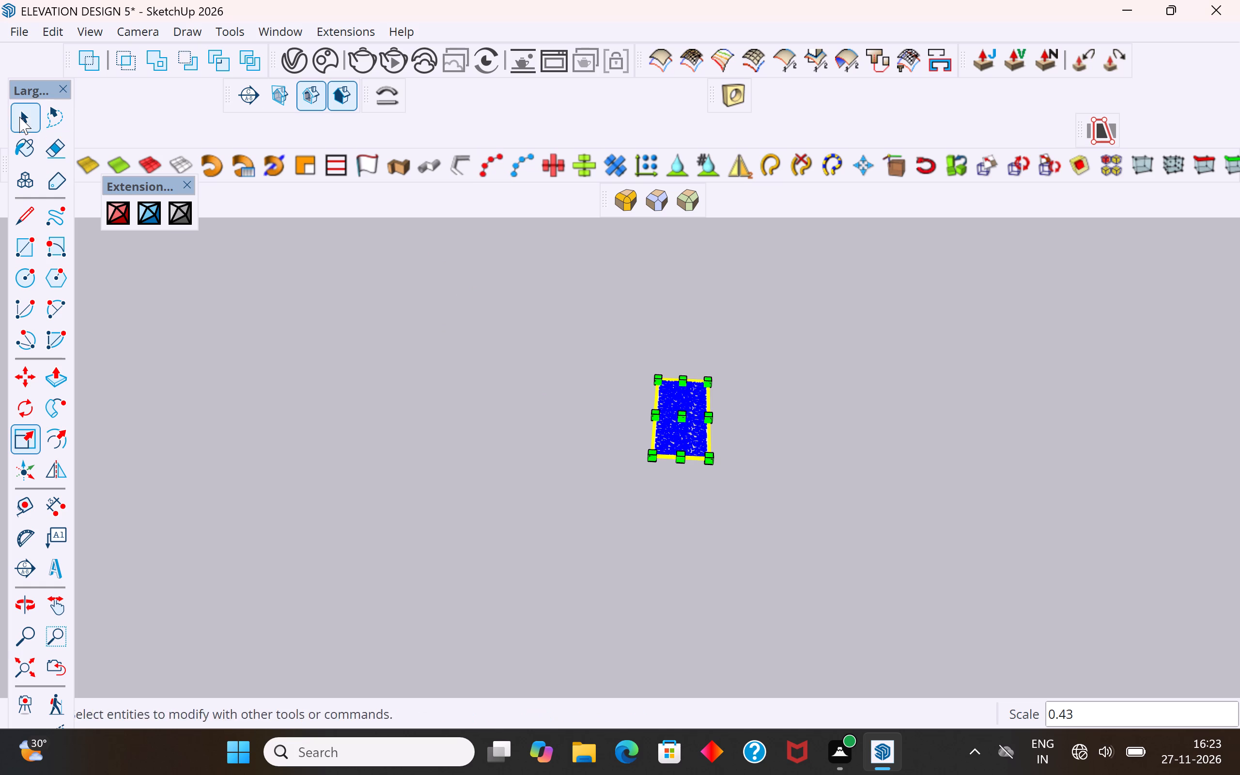
click(19, 117)
click(269, 331)
Move the scaled jali panel about 170' 11" to the ground just in front of the free-standing panel with the opening.
click(663, 418)
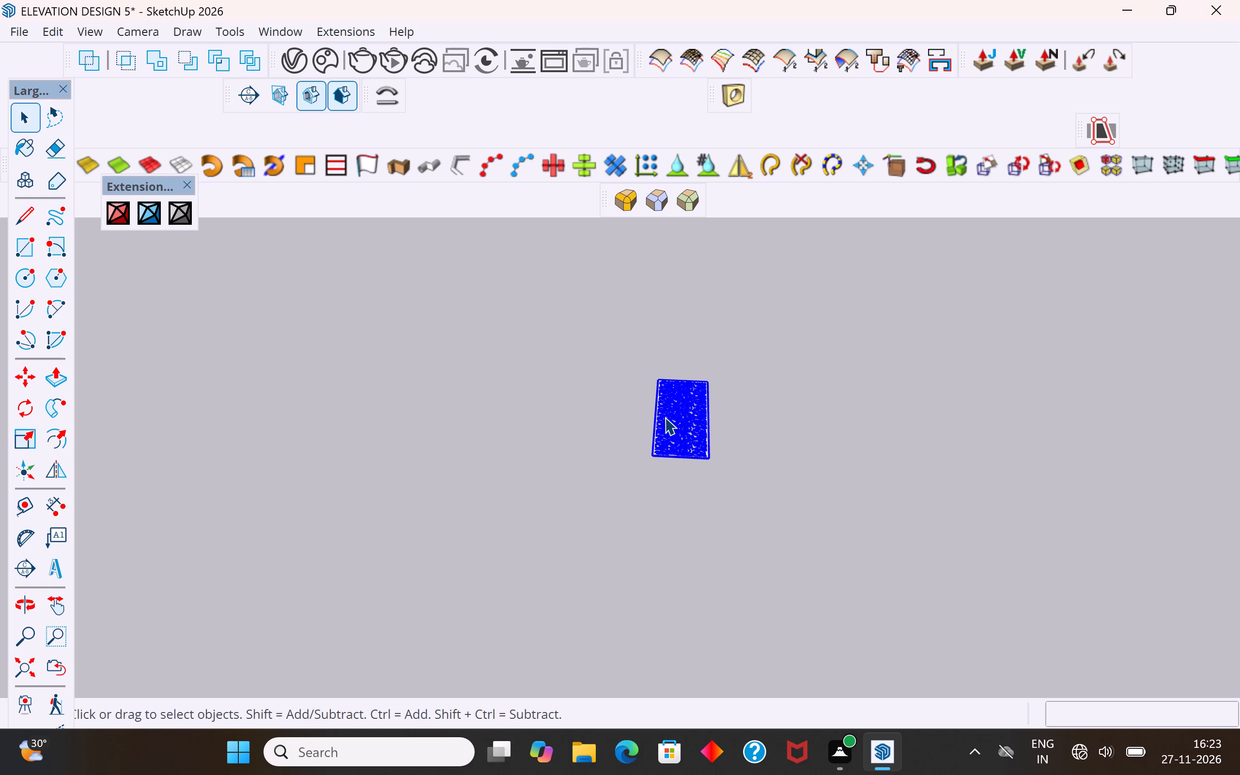
key(m)
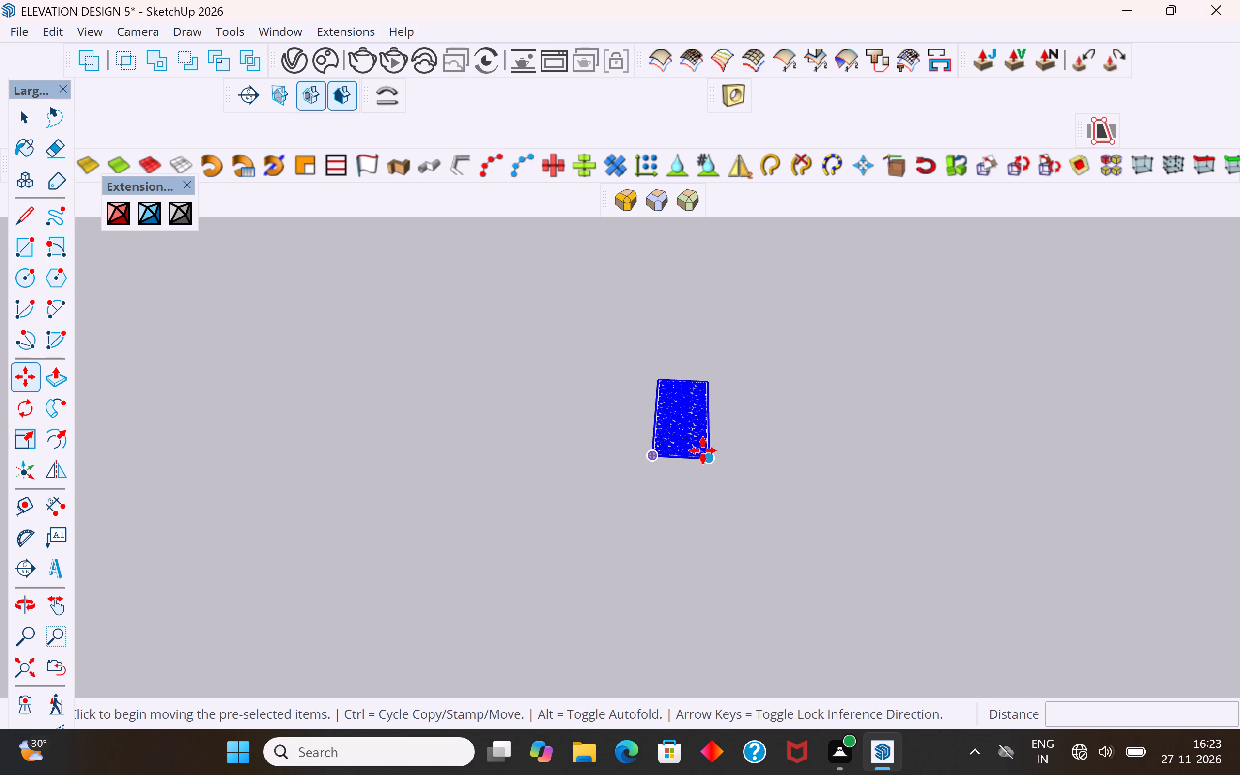
click(713, 466)
scroll(865, 463, down, 14)
scroll(852, 502, up, 1)
scroll(868, 474, down, 14)
scroll(875, 473, down, 7)
scroll(521, 415, up, 4)
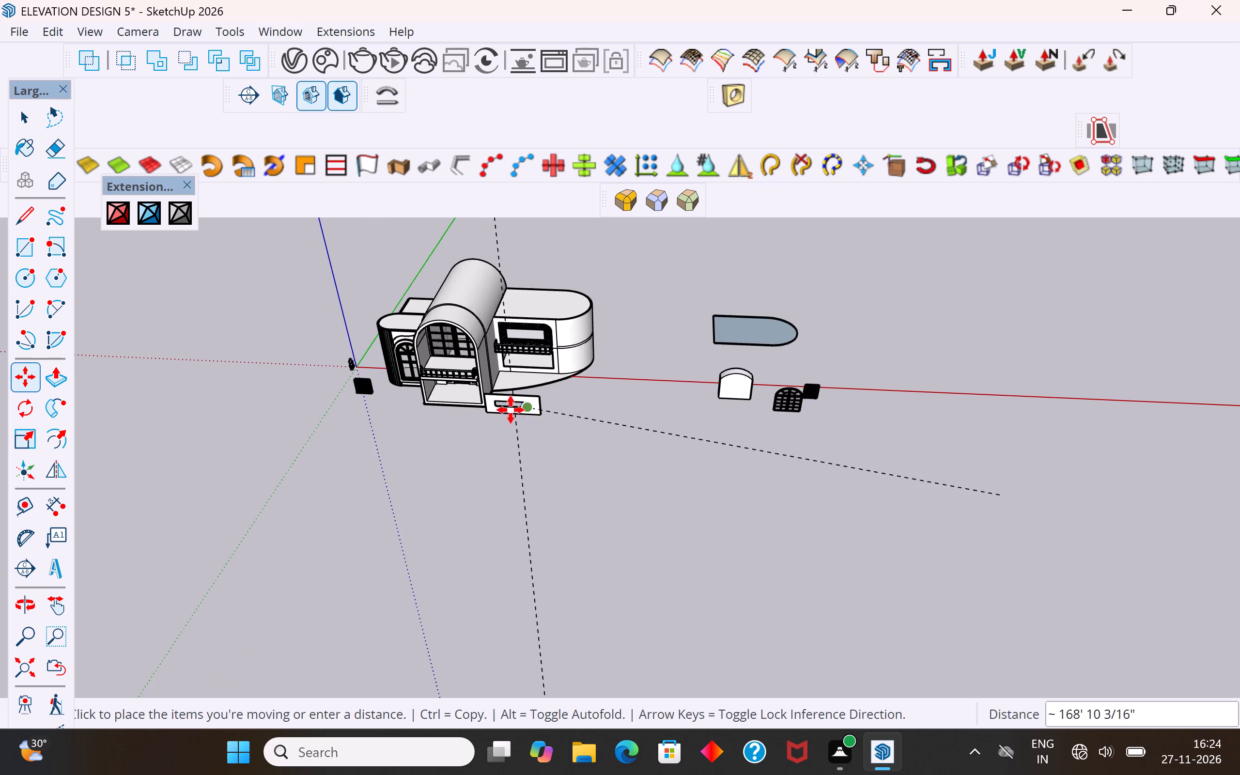
scroll(511, 410, up, 8)
scroll(494, 409, down, 1)
scroll(494, 409, up, 3)
middle_drag(516, 442, 704, 487)
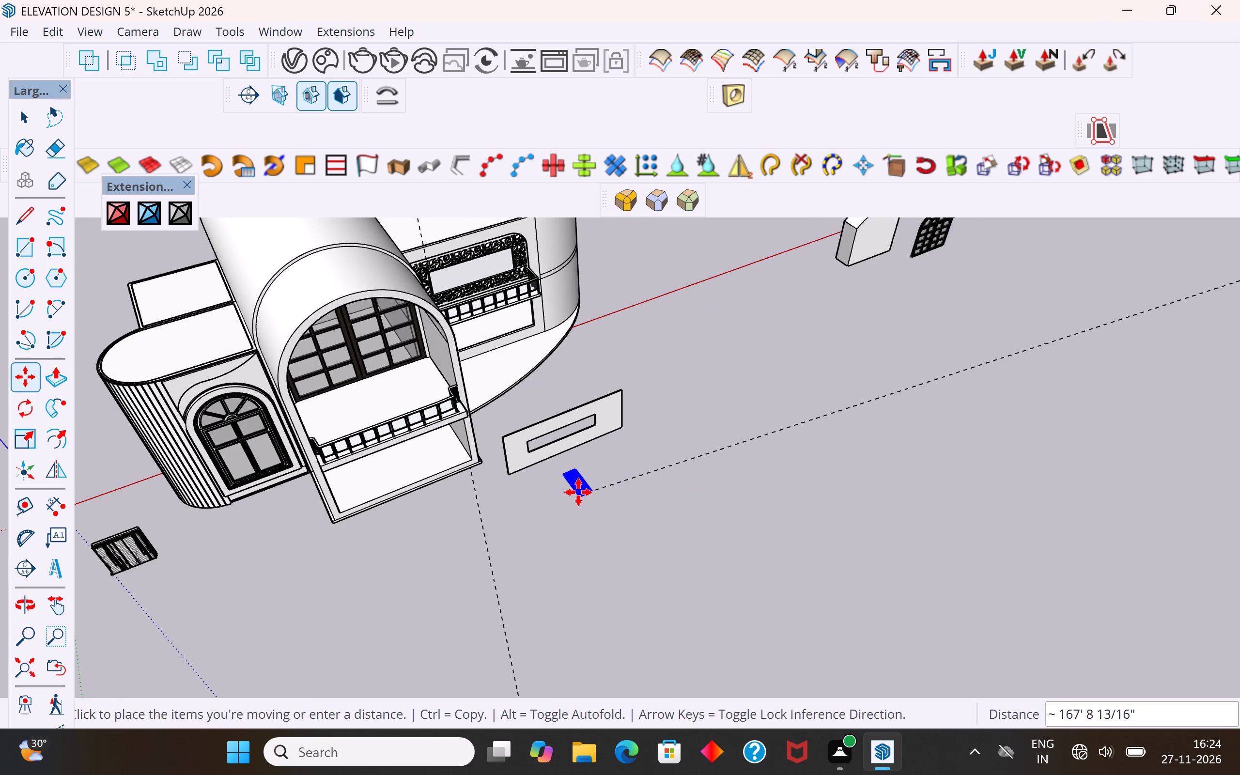
click(570, 508)
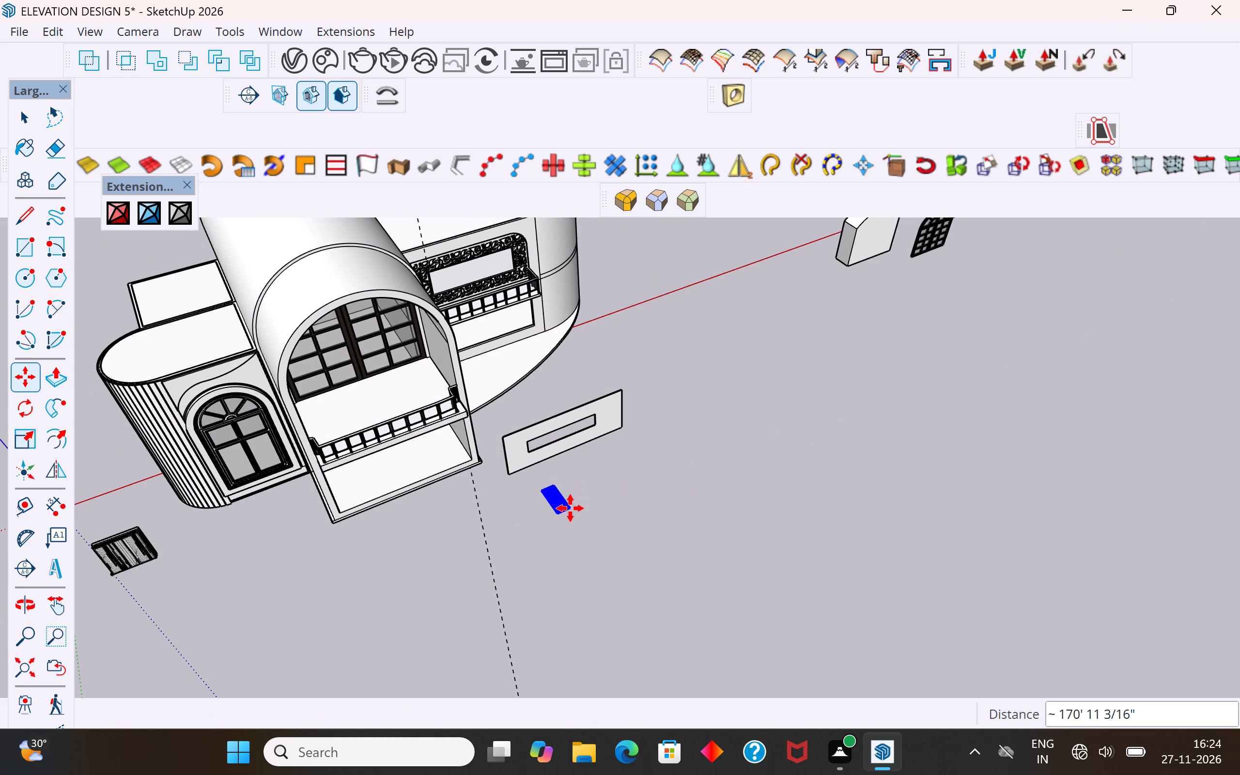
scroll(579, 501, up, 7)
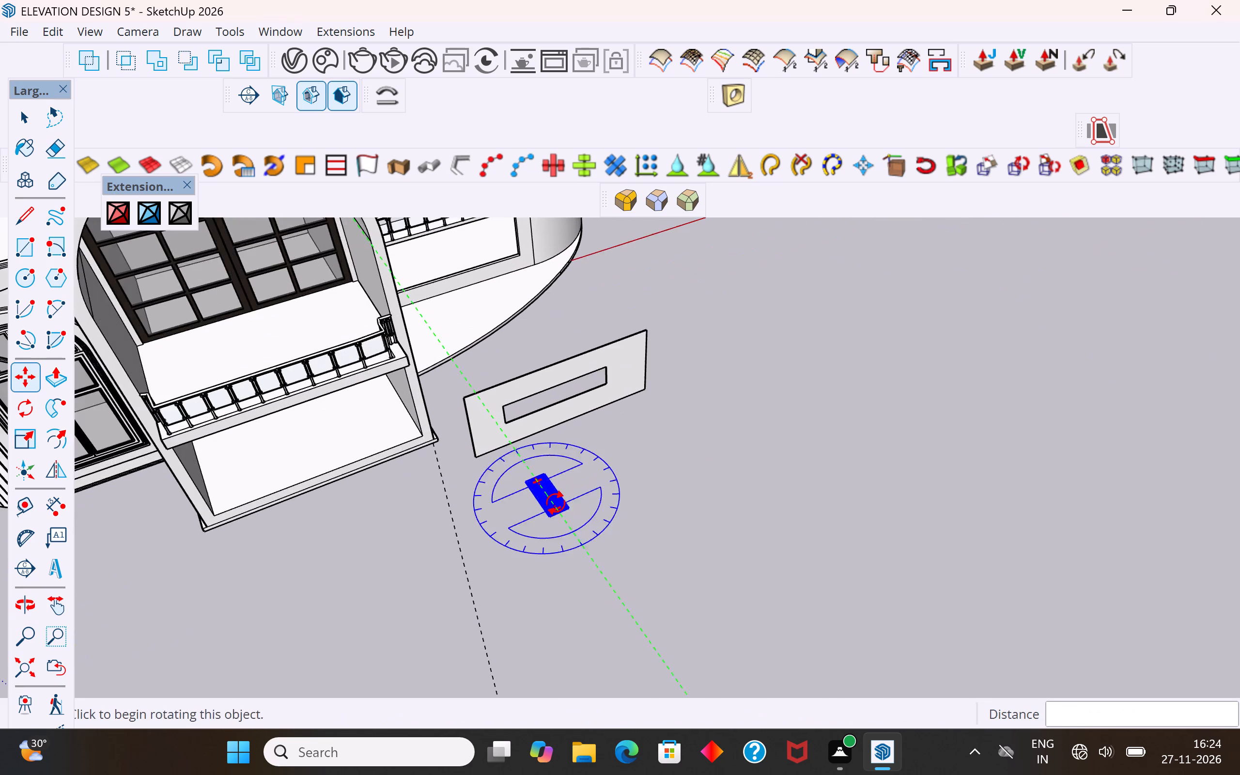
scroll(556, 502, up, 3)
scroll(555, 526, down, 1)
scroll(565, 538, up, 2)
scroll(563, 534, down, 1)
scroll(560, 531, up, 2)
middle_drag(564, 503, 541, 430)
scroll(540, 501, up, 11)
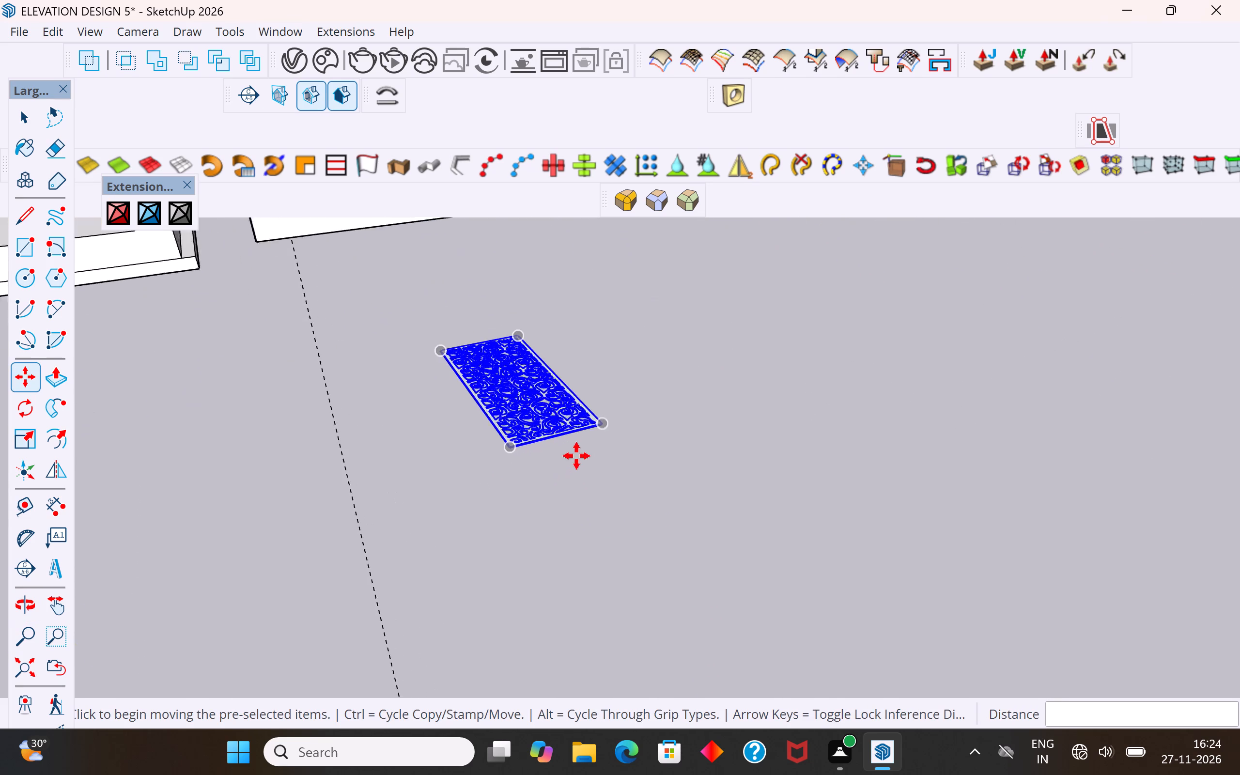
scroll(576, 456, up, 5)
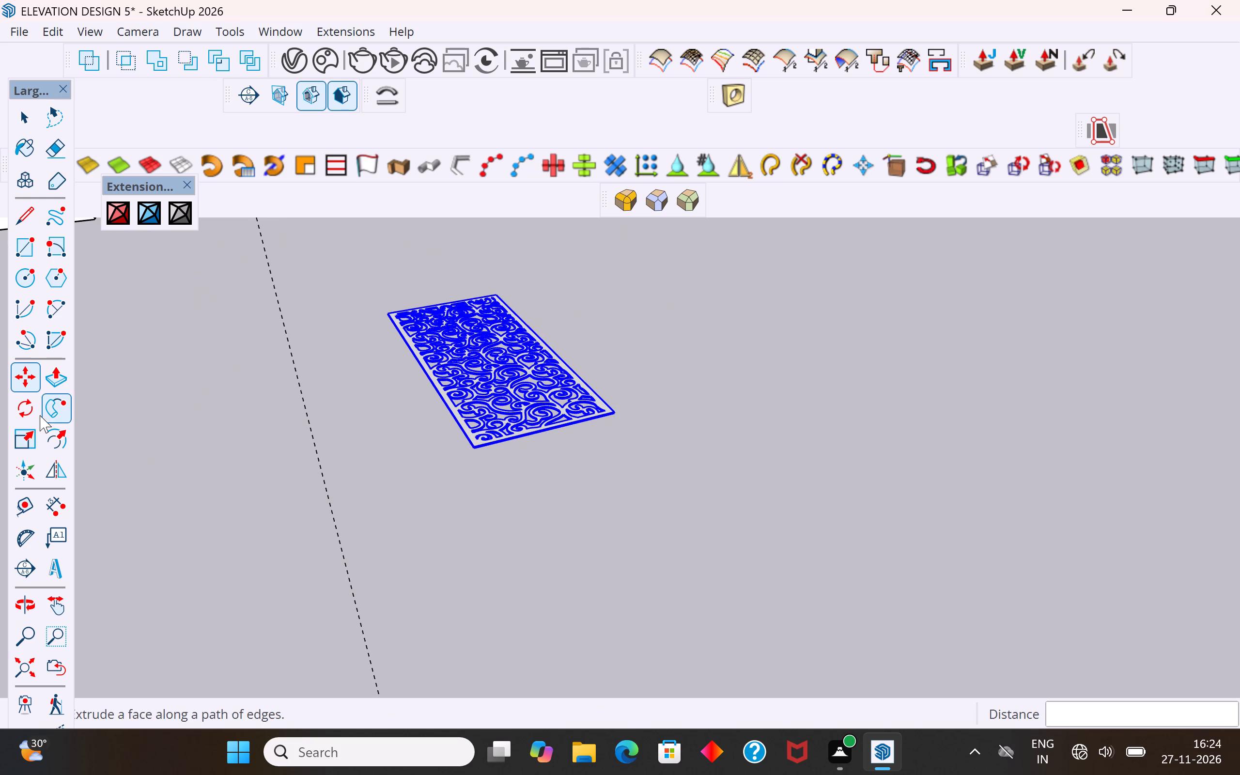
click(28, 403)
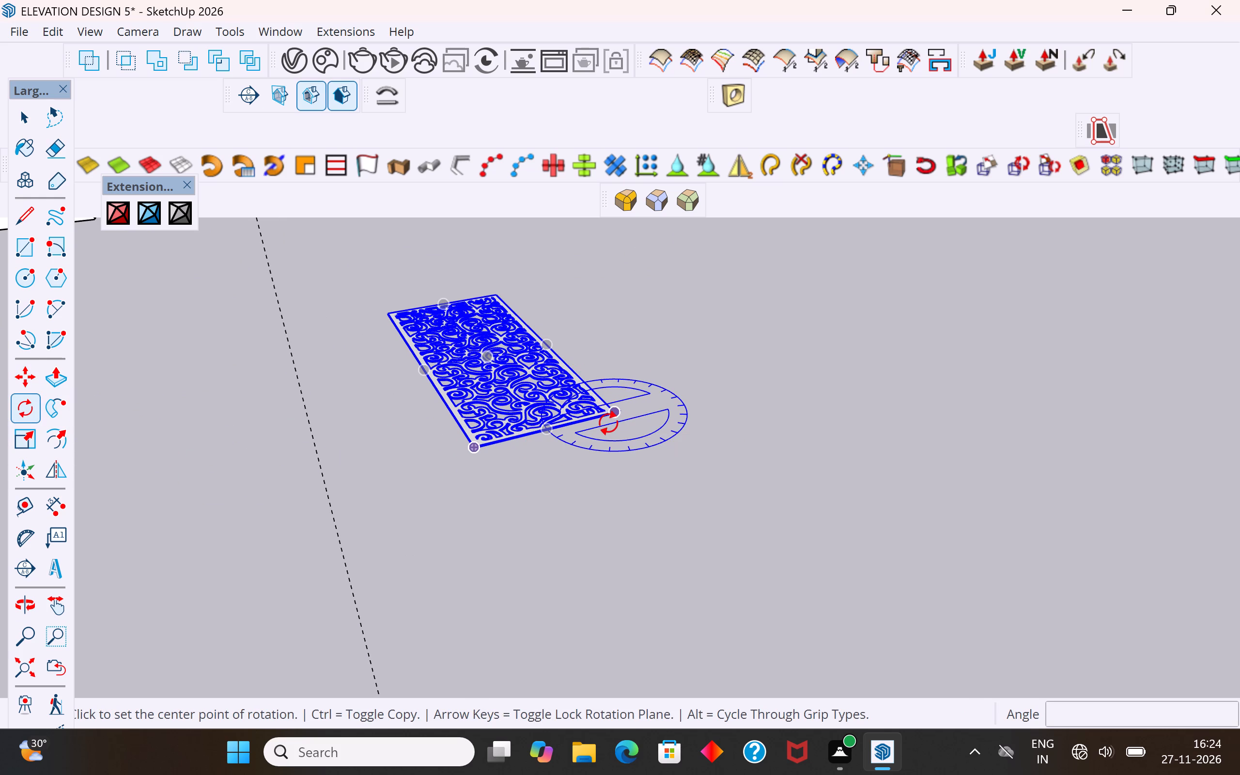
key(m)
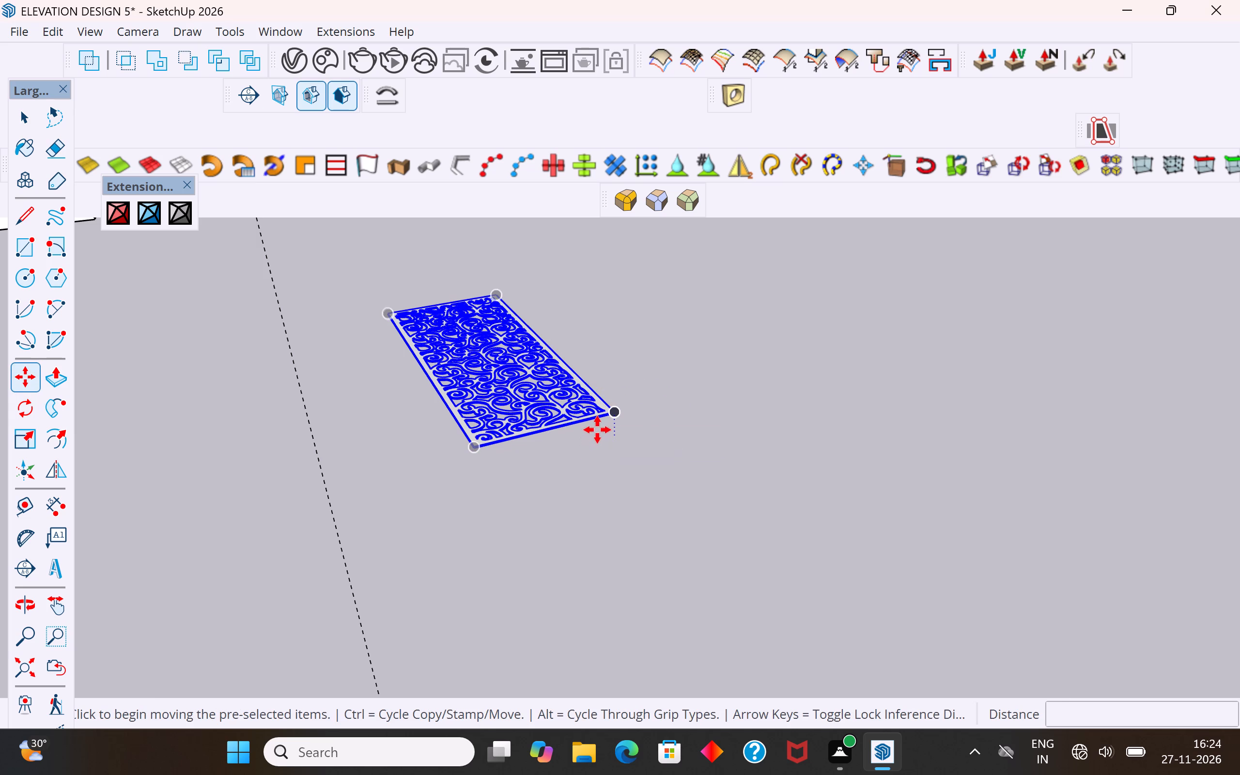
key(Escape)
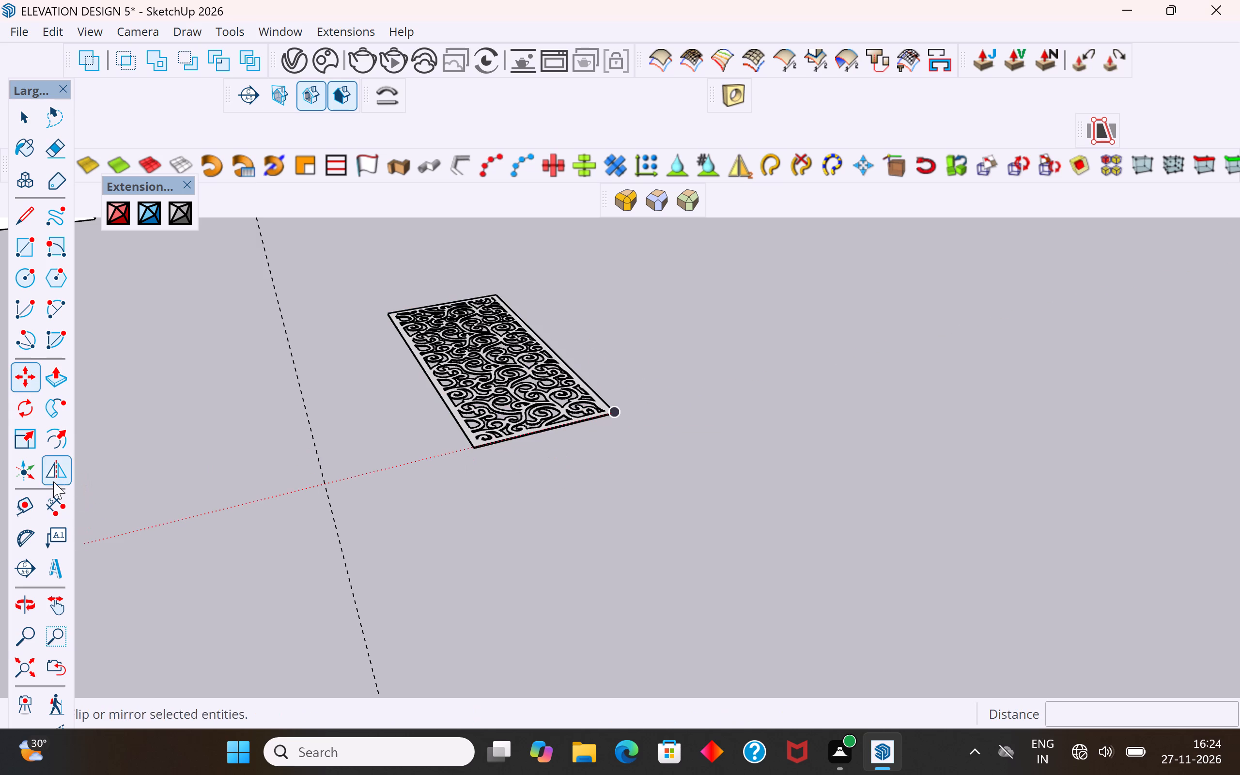
Rotate the flat jali panel 90° about its near corner around the green axis so it stands on its long edge.
click(25, 409)
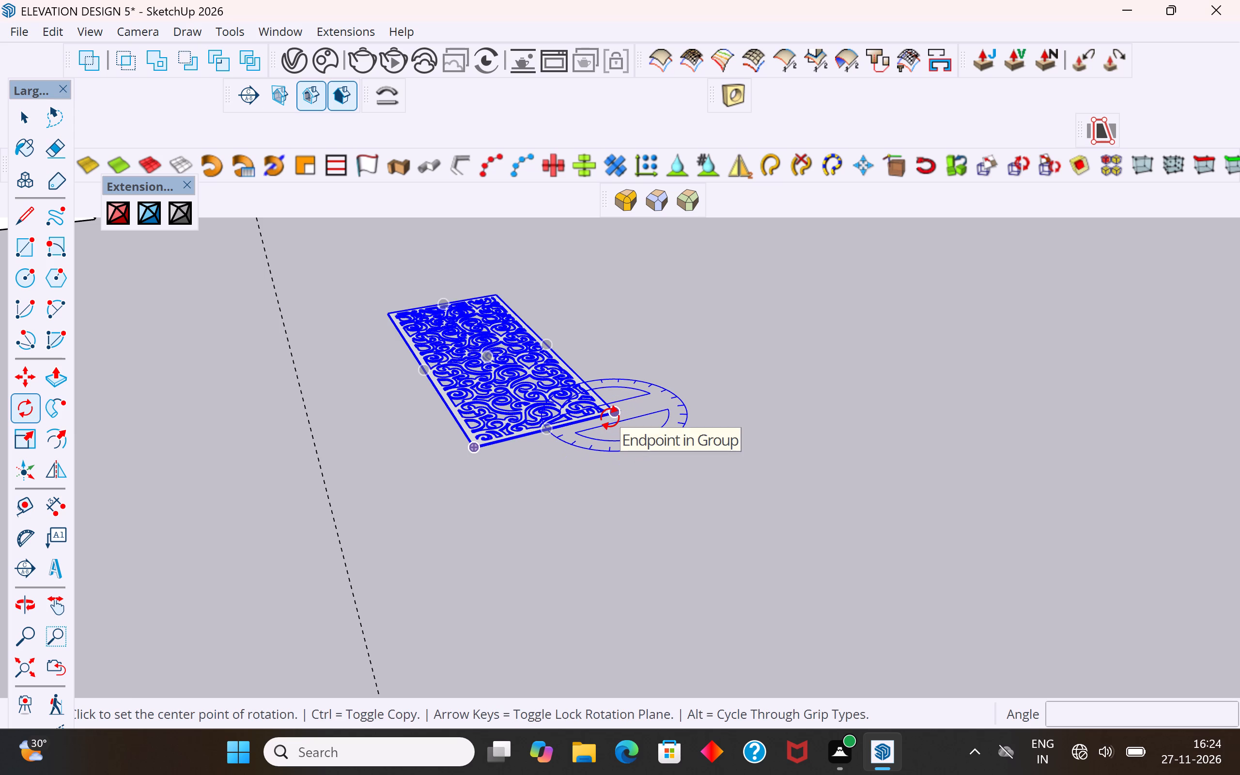
key(Right)
key(Left)
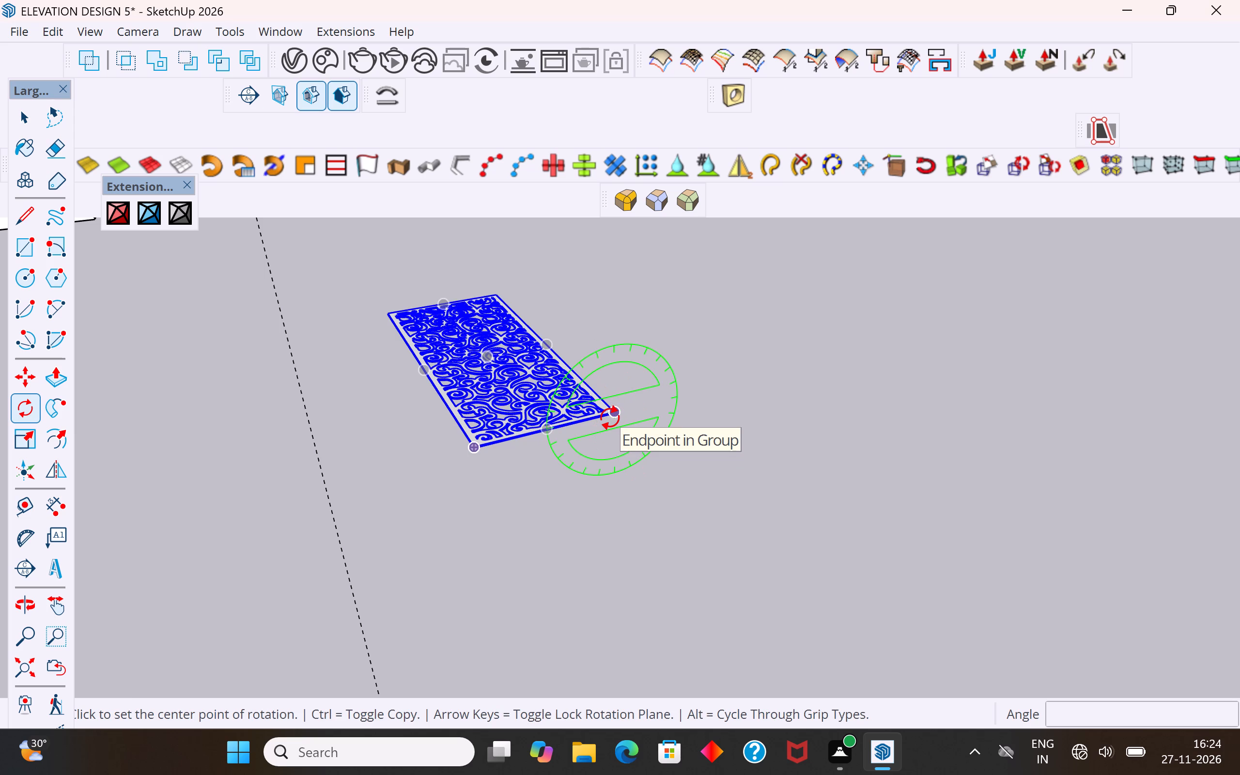
click(610, 417)
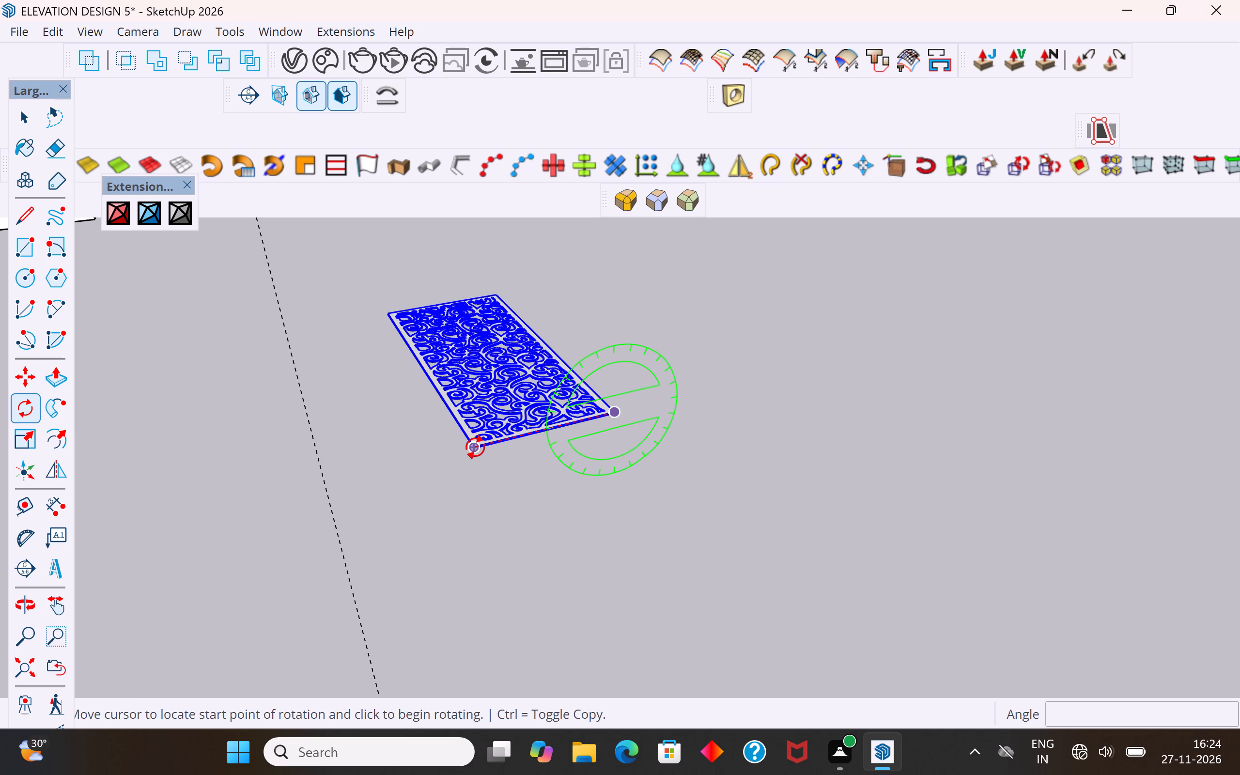
click(475, 447)
click(612, 347)
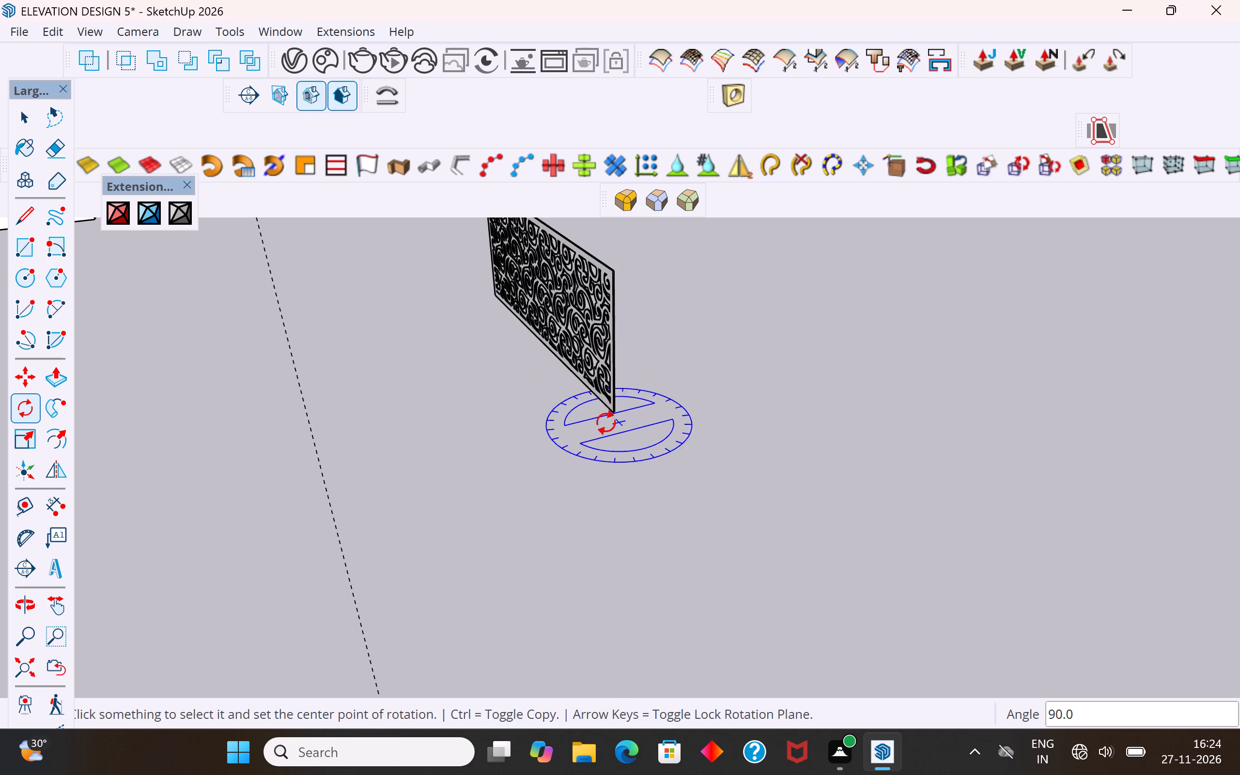
Rotate the jali panel 90° around the red axis about its bottom corner so it stands on its short edge, and deselect it.
click(603, 408)
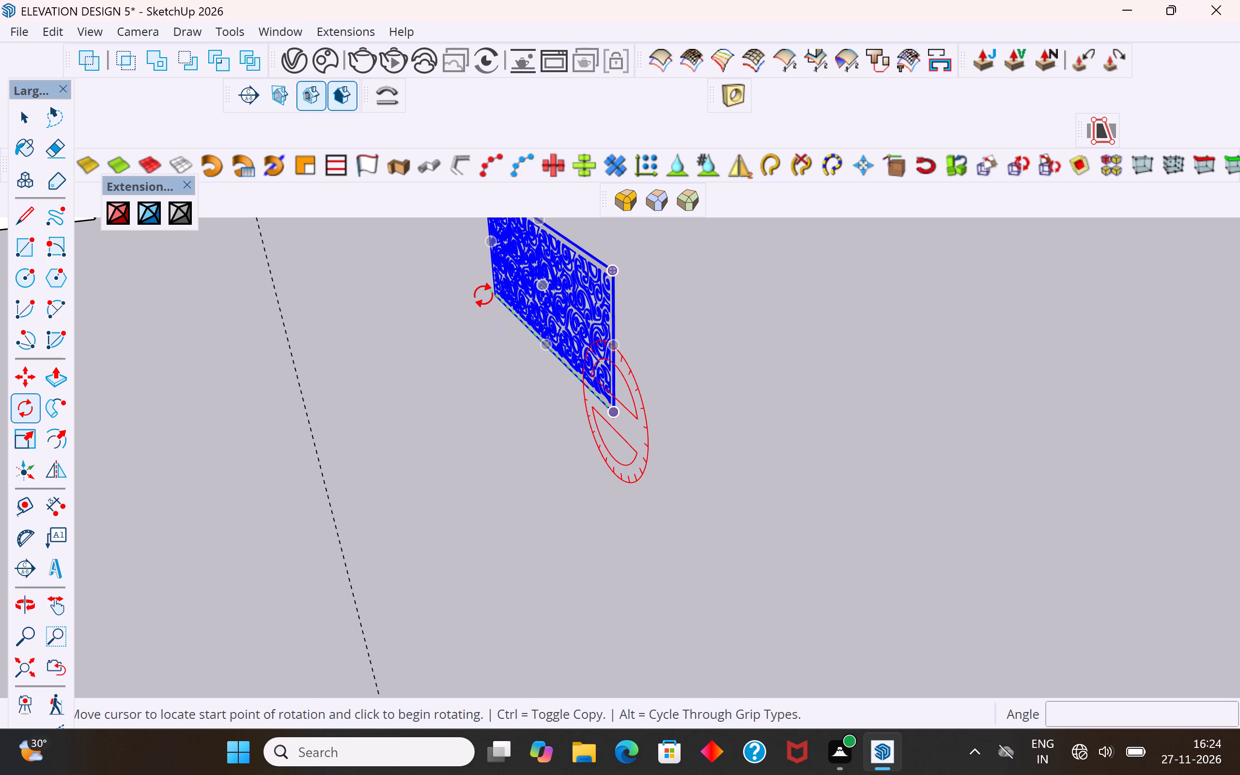
click(483, 293)
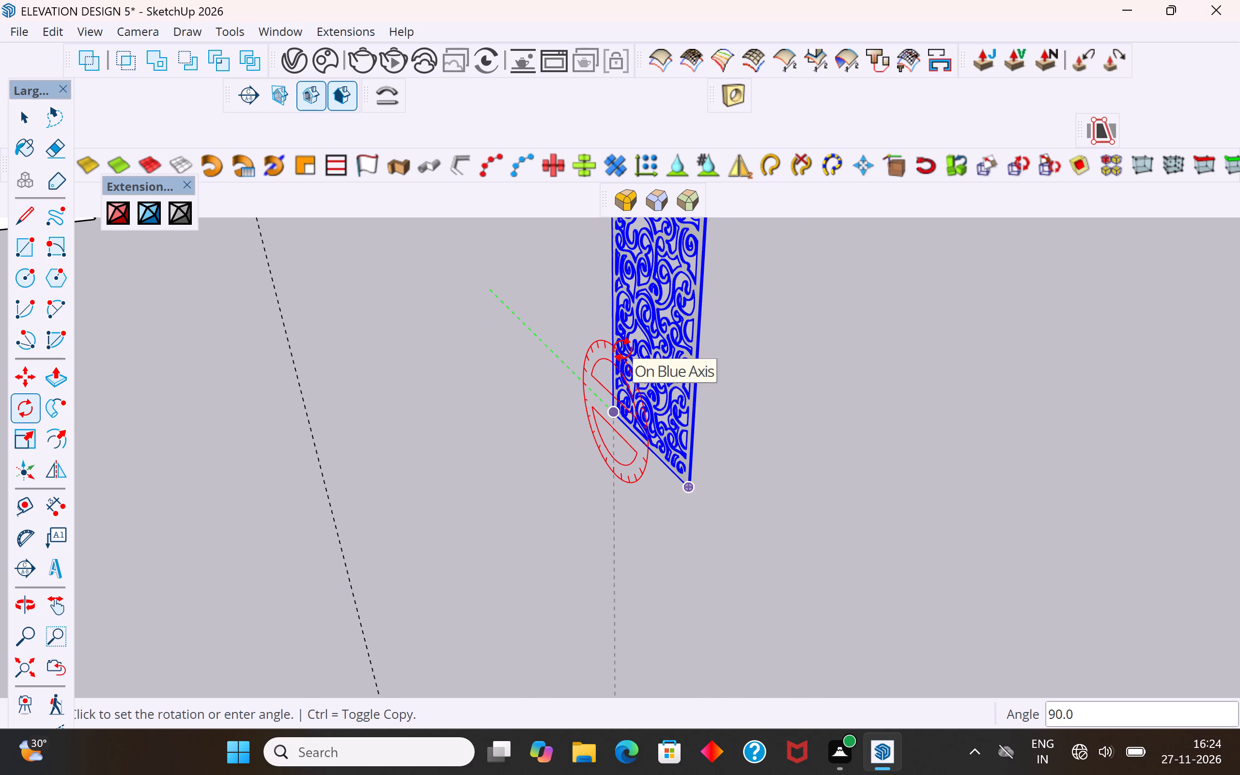
click(622, 349)
click(31, 115)
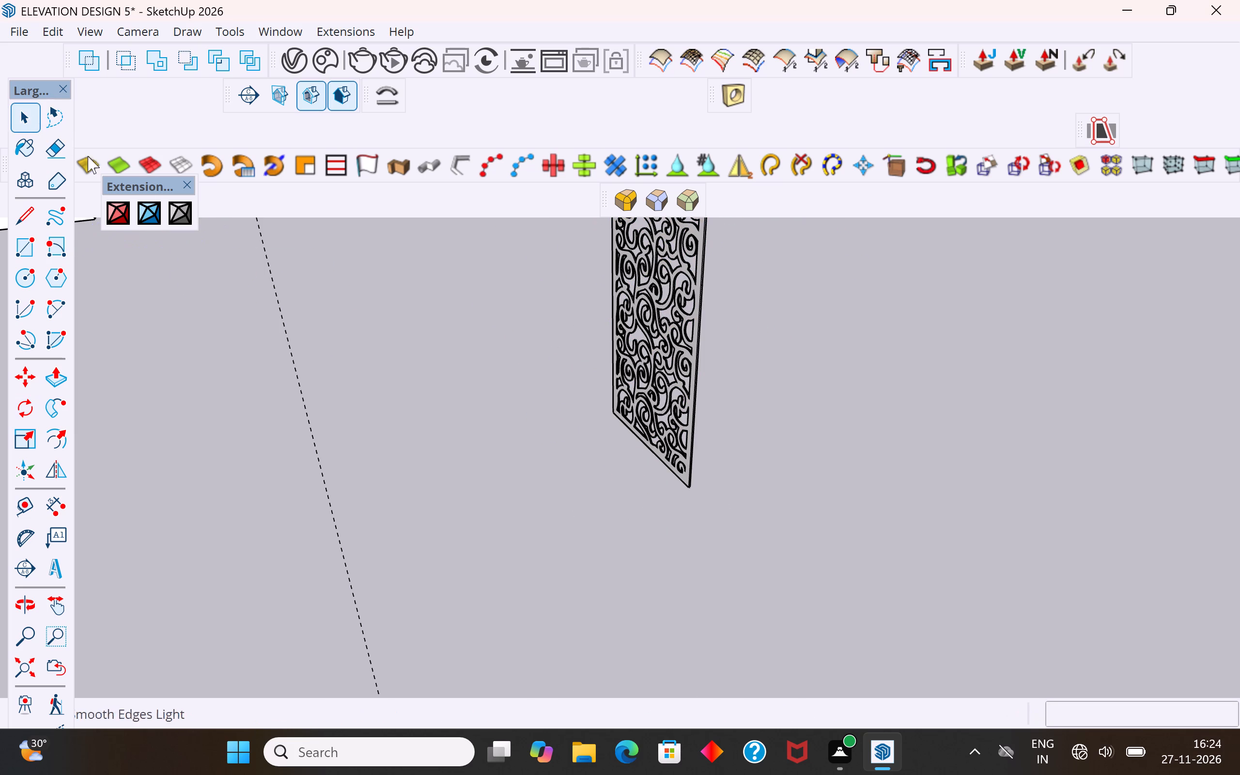
click(403, 397)
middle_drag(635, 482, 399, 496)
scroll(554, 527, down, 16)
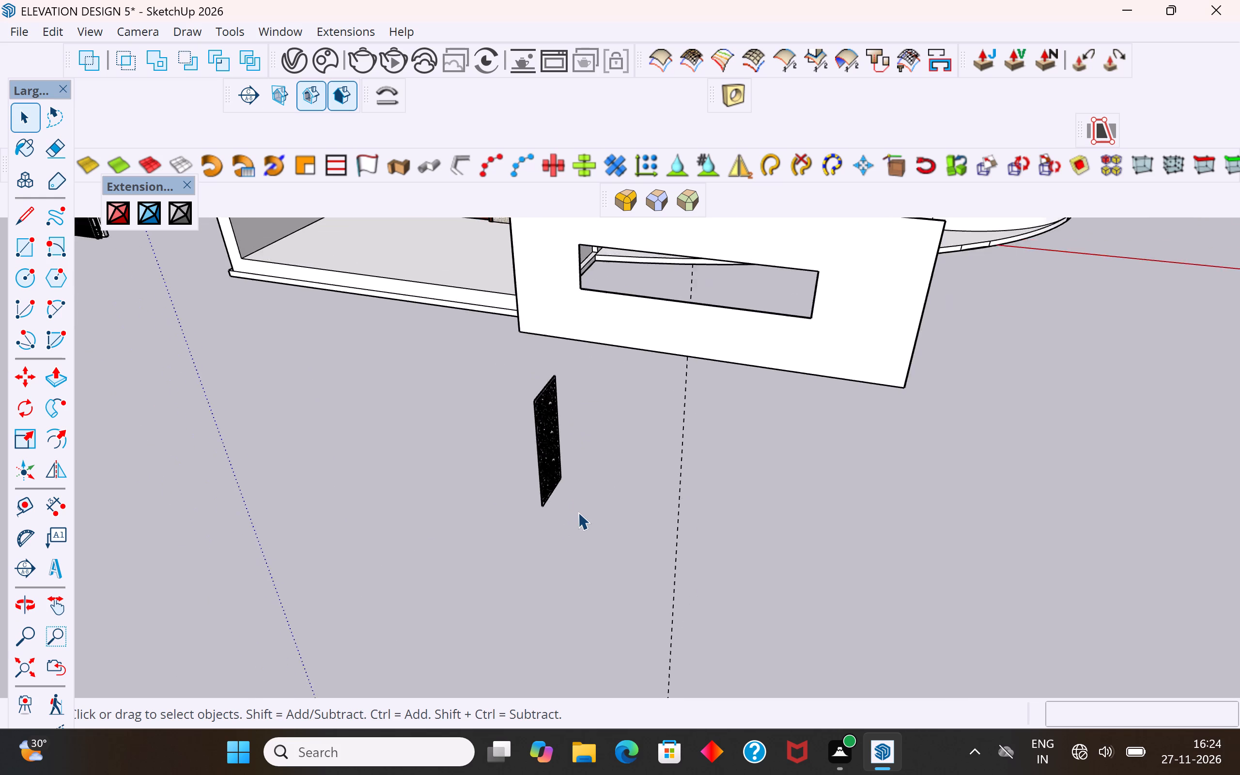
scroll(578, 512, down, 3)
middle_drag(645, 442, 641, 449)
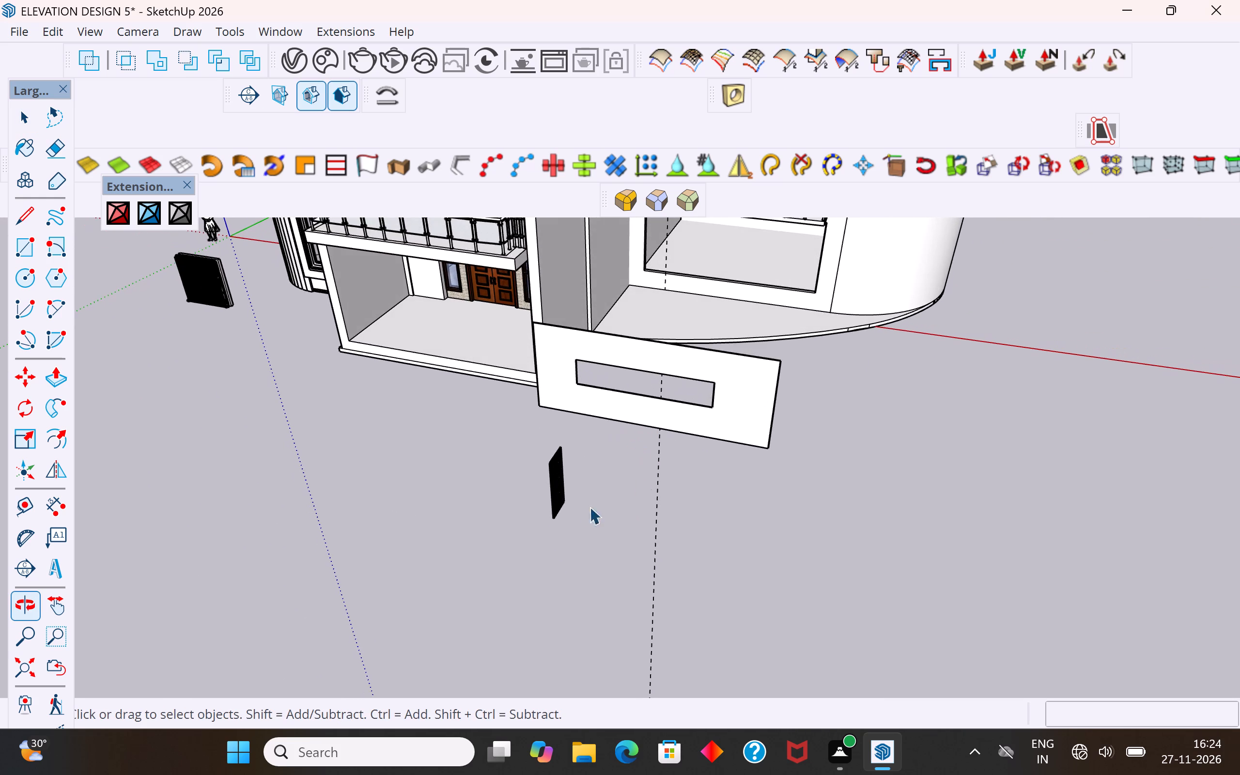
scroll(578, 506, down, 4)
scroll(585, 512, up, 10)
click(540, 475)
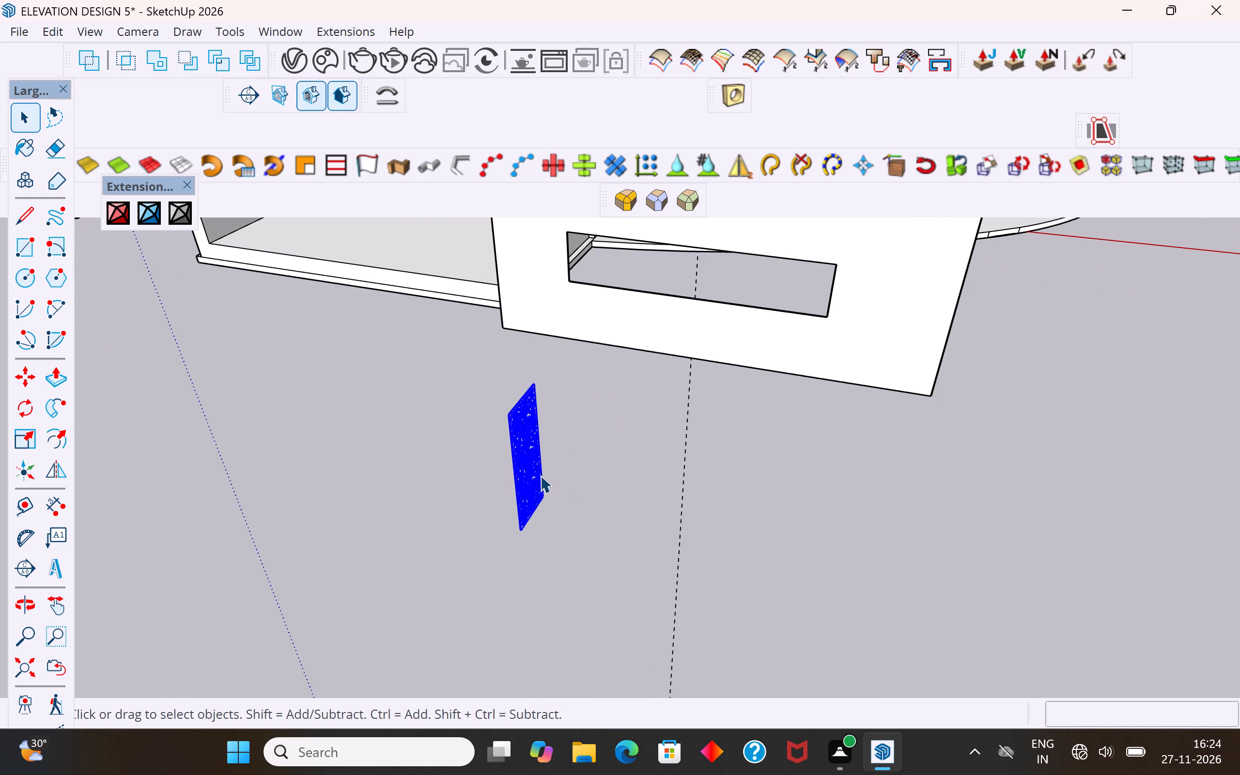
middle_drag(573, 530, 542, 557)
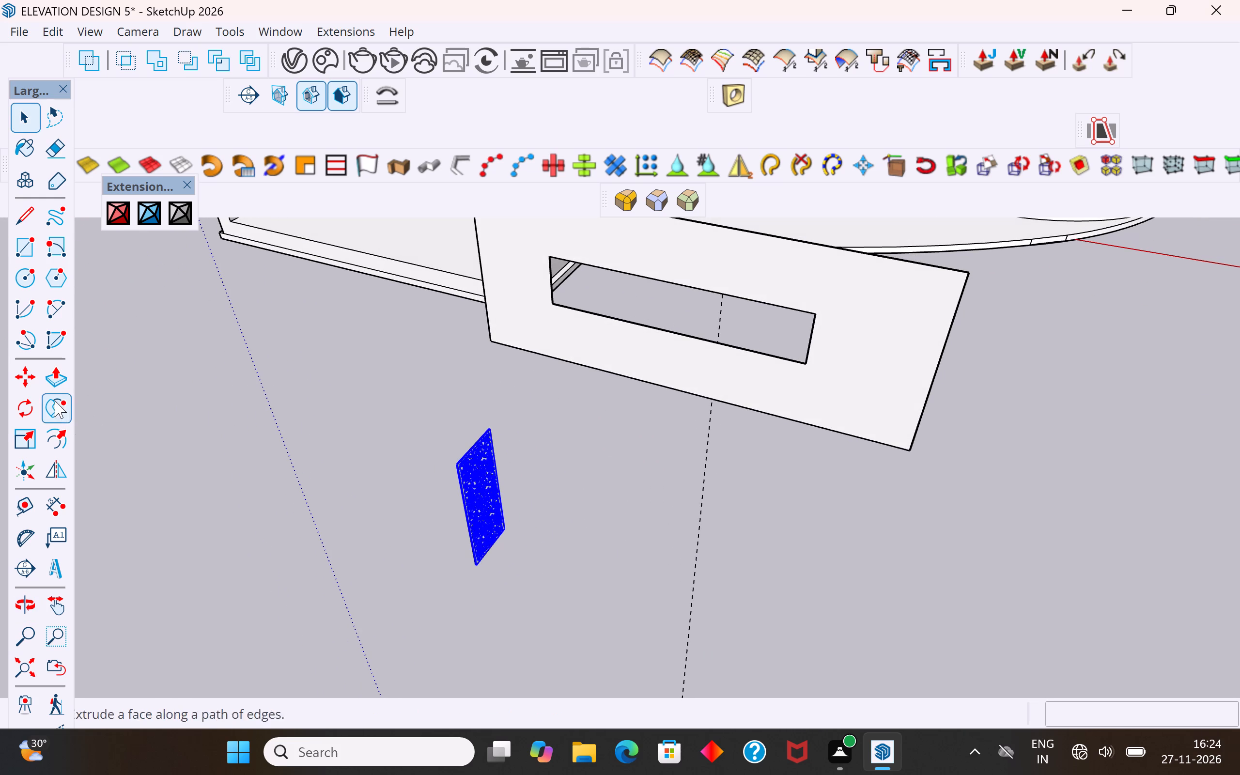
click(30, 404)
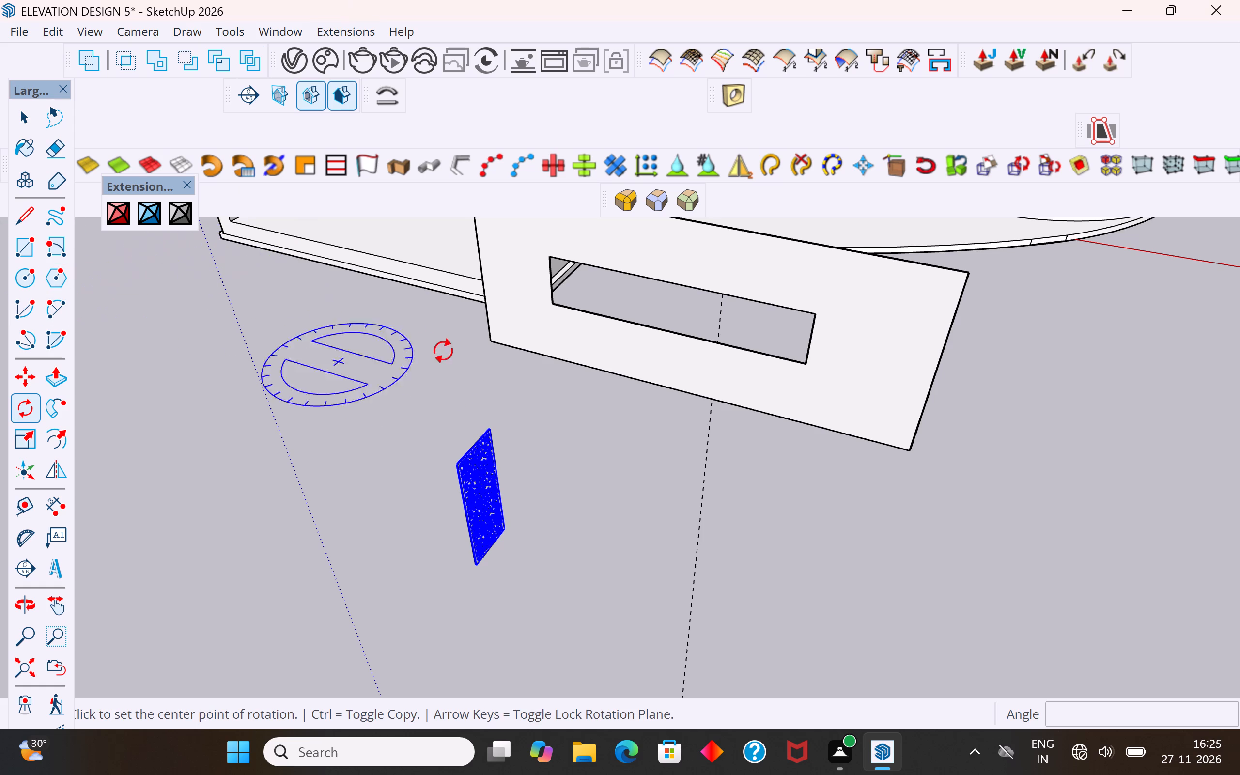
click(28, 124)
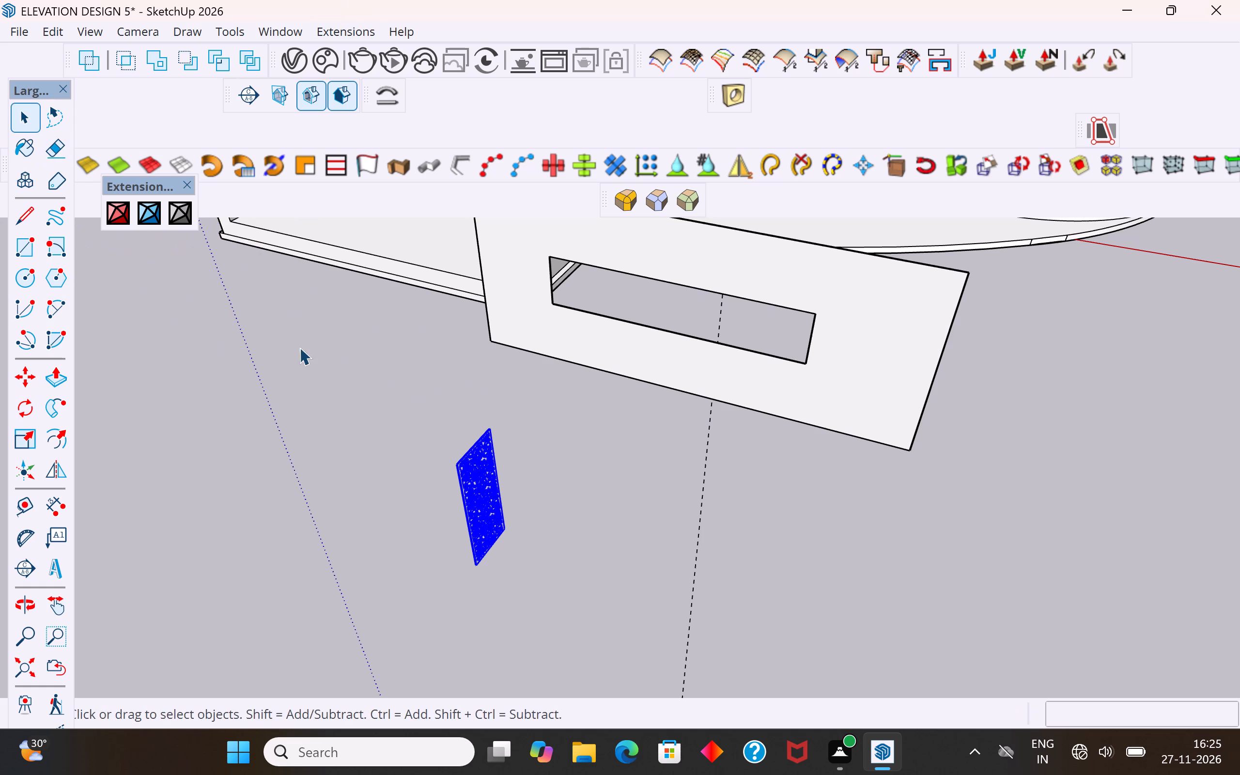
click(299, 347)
Rotate the upright jali panel about 90° around the vertical blue axis at its bottom corner to face like the free-standing panel.
scroll(426, 488, down, 6)
middle_drag(433, 475, 514, 372)
scroll(527, 371, up, 6)
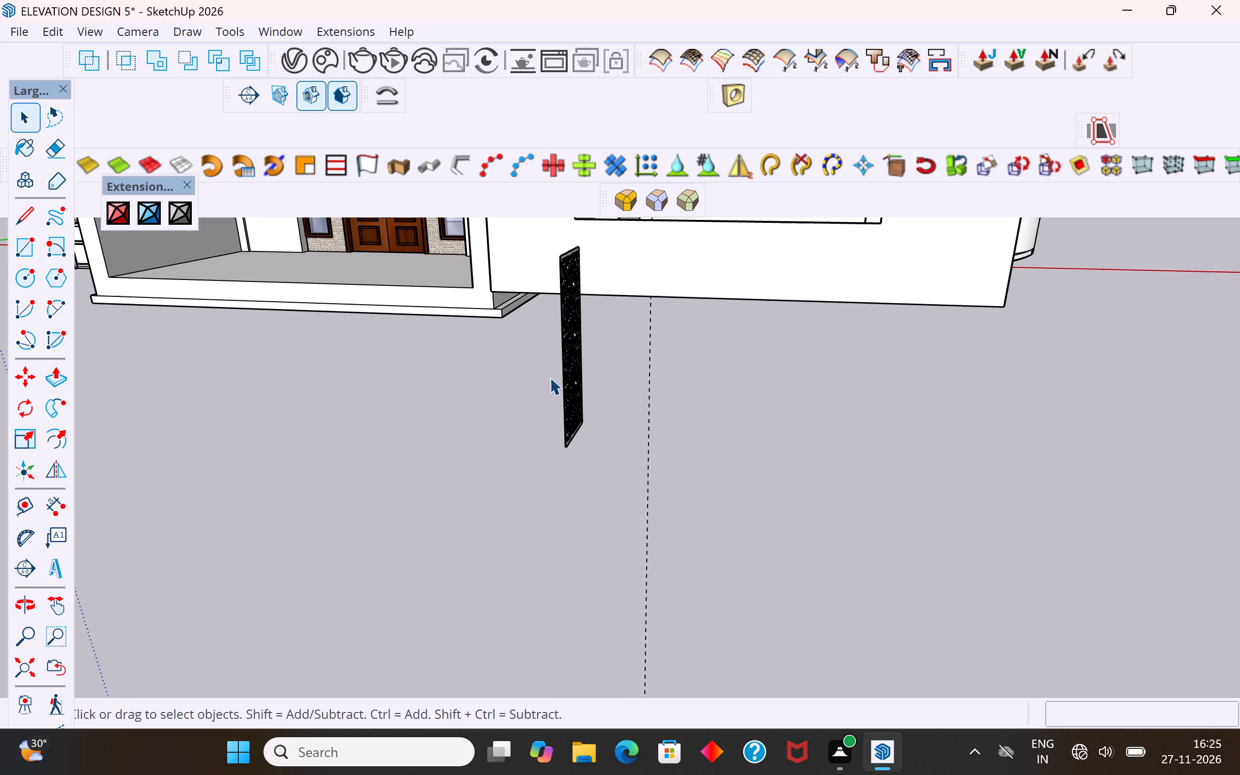
middle_drag(560, 399, 487, 401)
scroll(550, 431, down, 6)
scroll(481, 436, up, 4)
scroll(373, 392, up, 4)
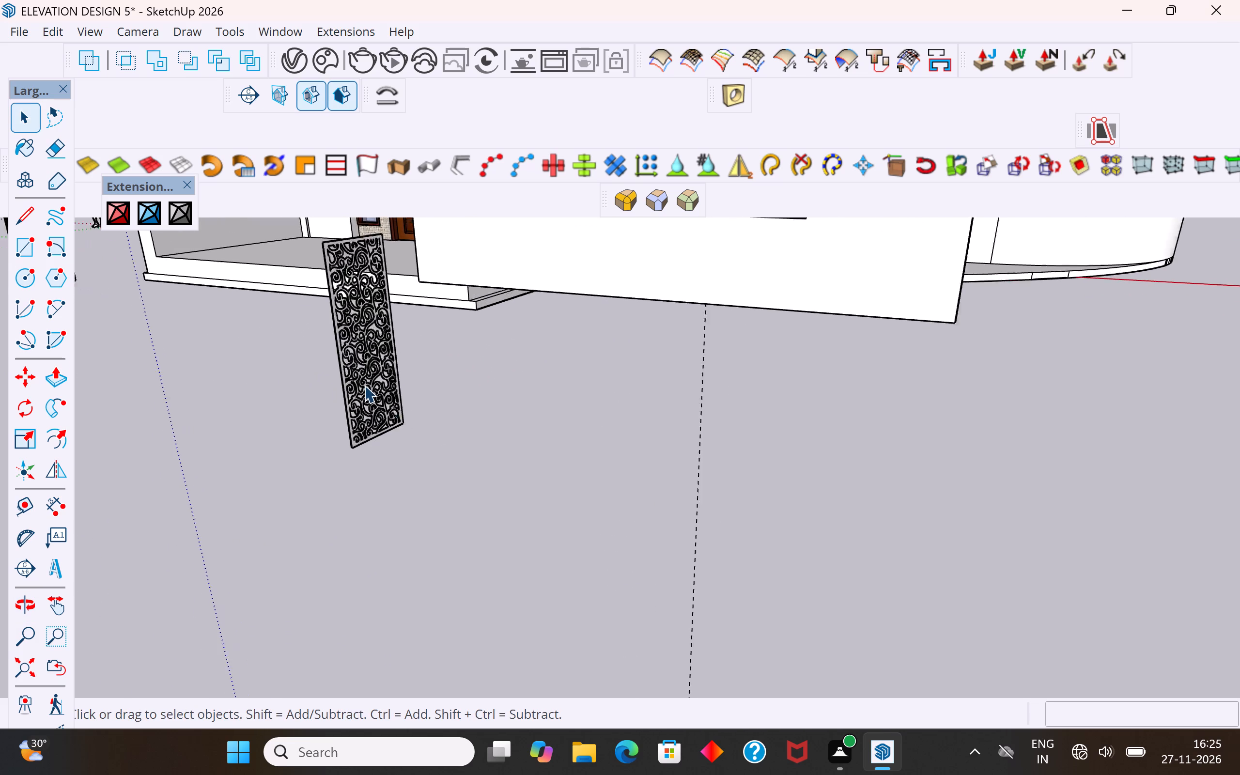
scroll(364, 385, up, 1)
click(364, 387)
click(24, 403)
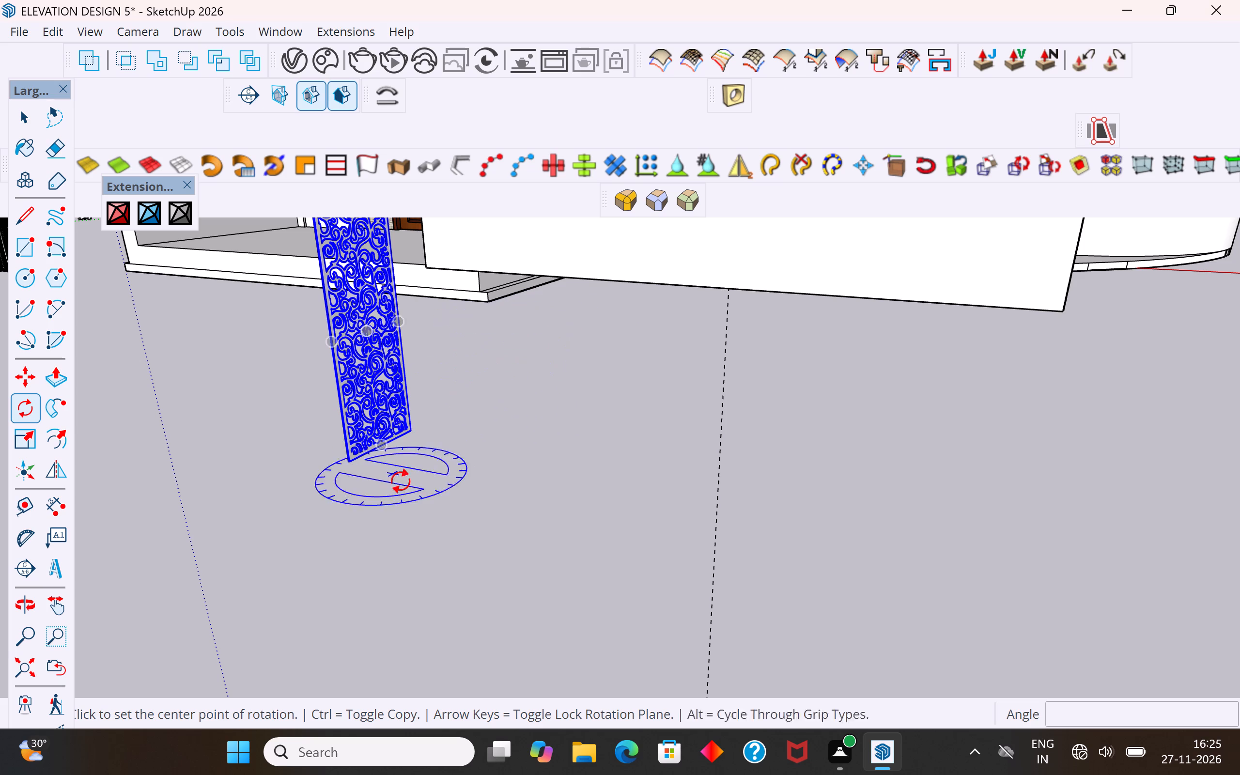
scroll(408, 442, up, 9)
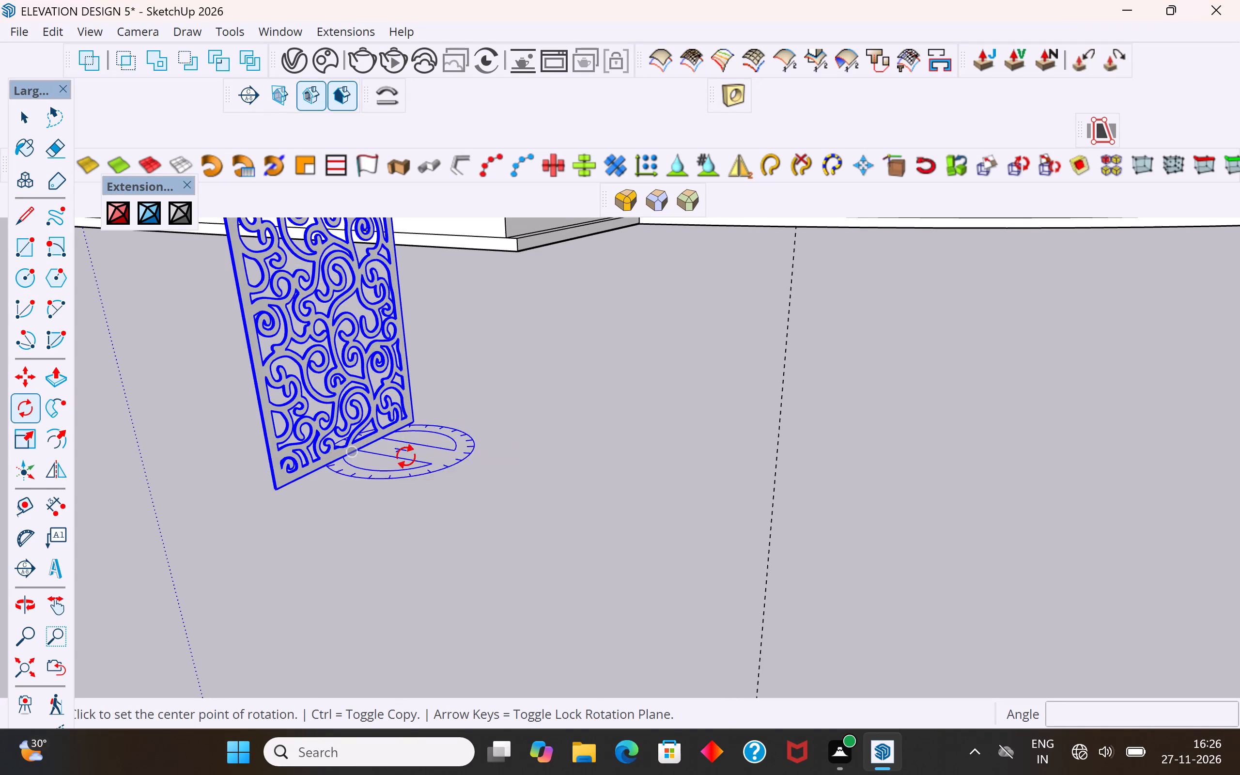
click(411, 426)
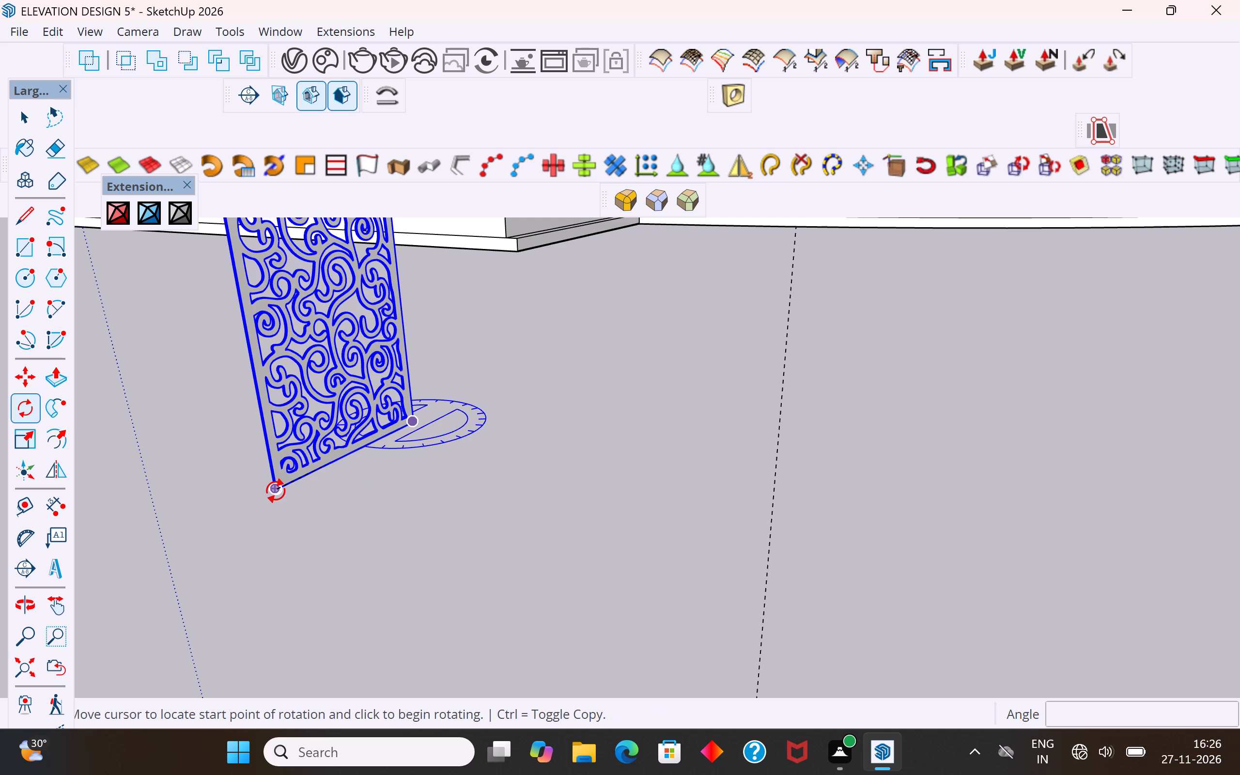
click(276, 490)
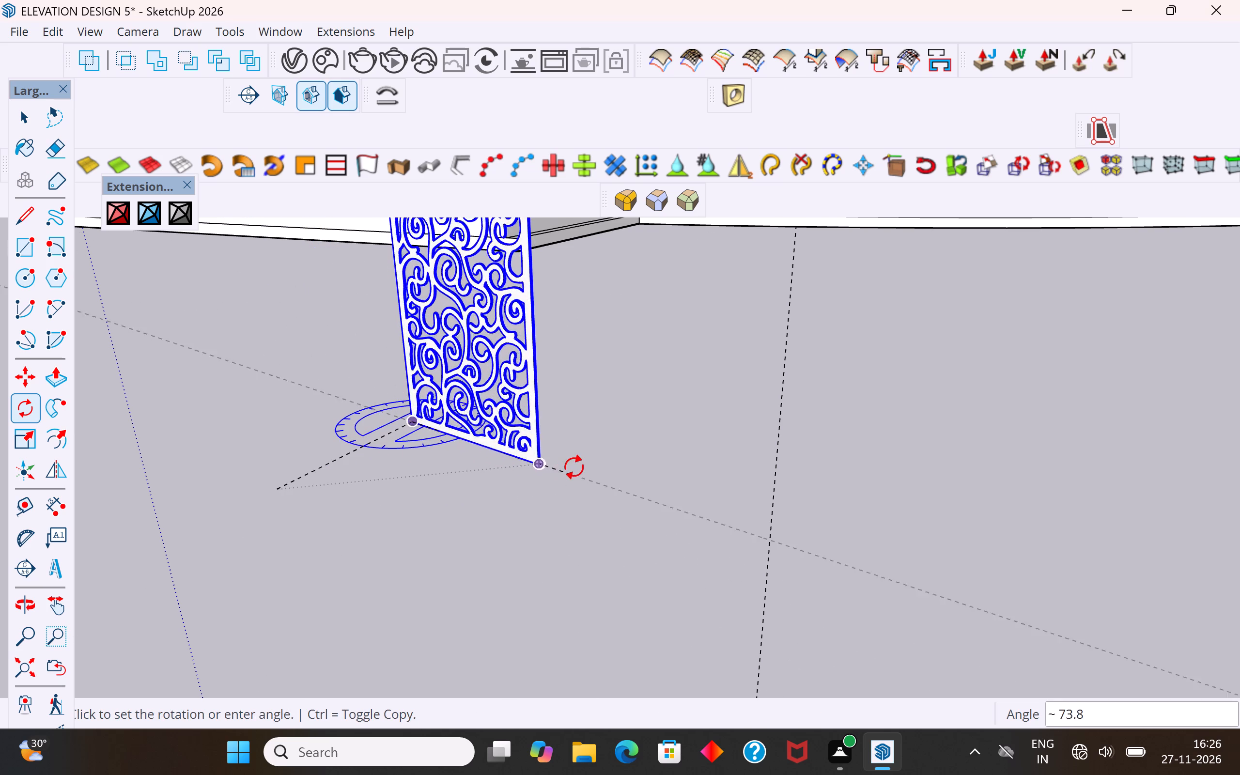
scroll(611, 518, down, 4)
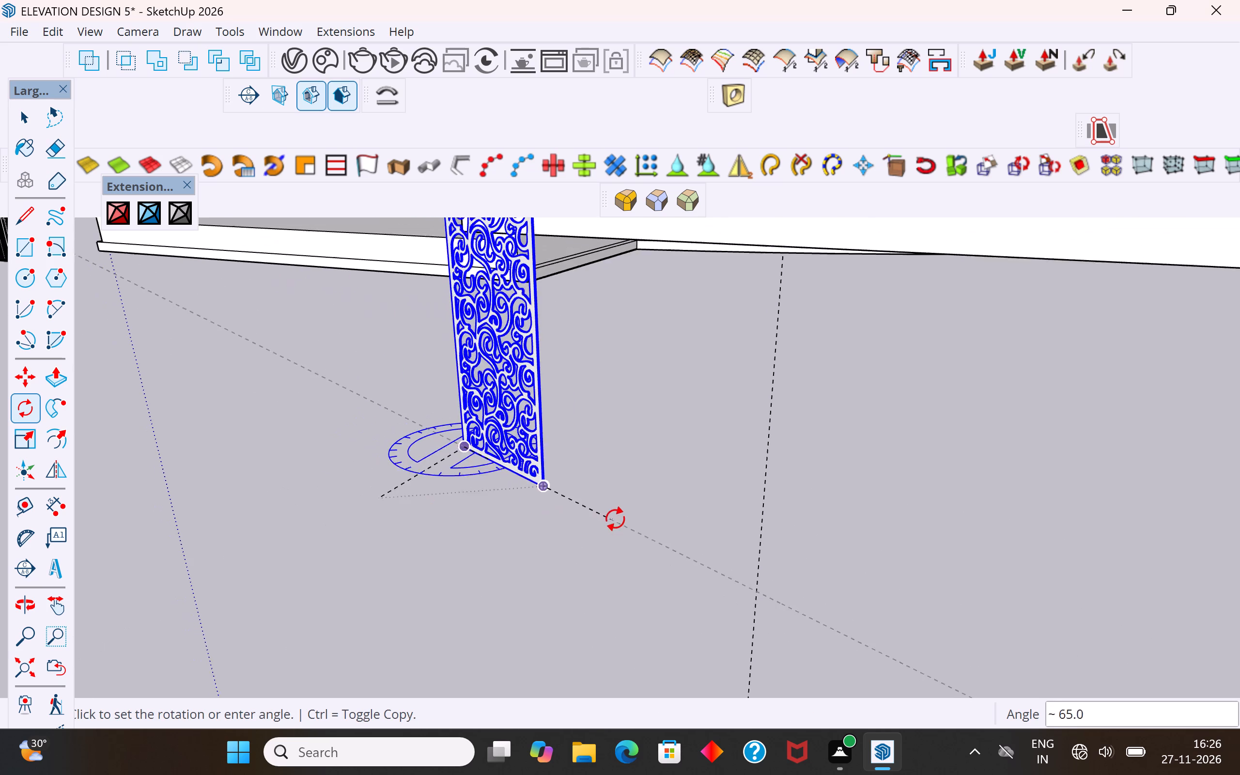
scroll(615, 518, down, 1)
scroll(727, 515, down, 4)
middle_drag(753, 533, 878, 545)
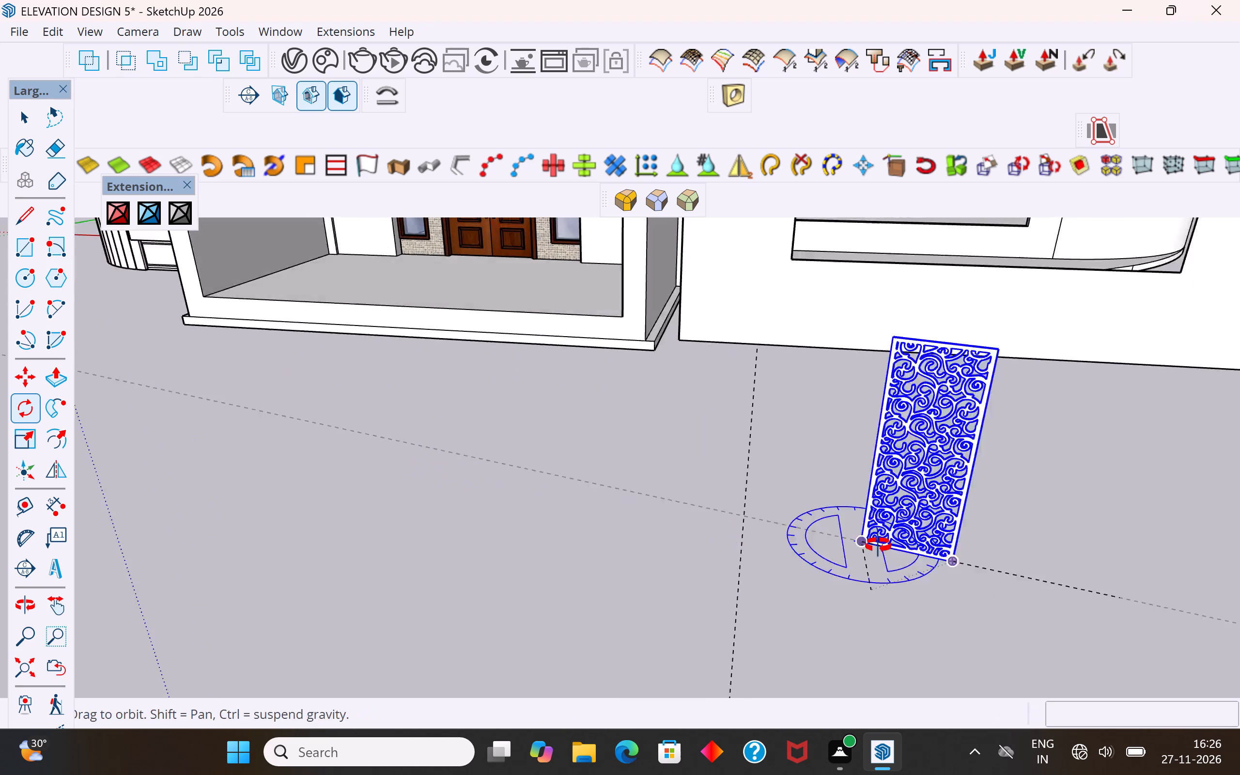
middle_drag(878, 545, 941, 530)
scroll(681, 506, down, 4)
scroll(741, 650, down, 5)
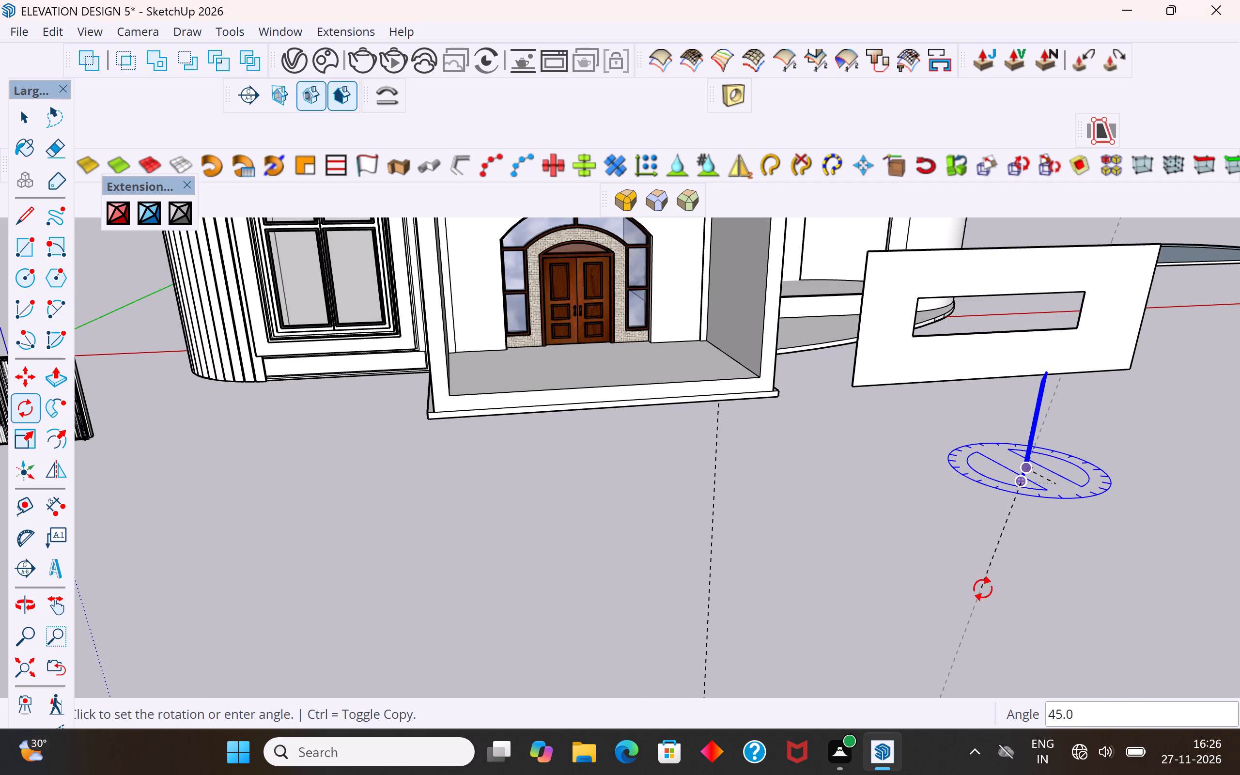
middle_drag(941, 642, 911, 674)
scroll(902, 662, up, 1)
scroll(707, 576, down, 11)
scroll(776, 576, up, 2)
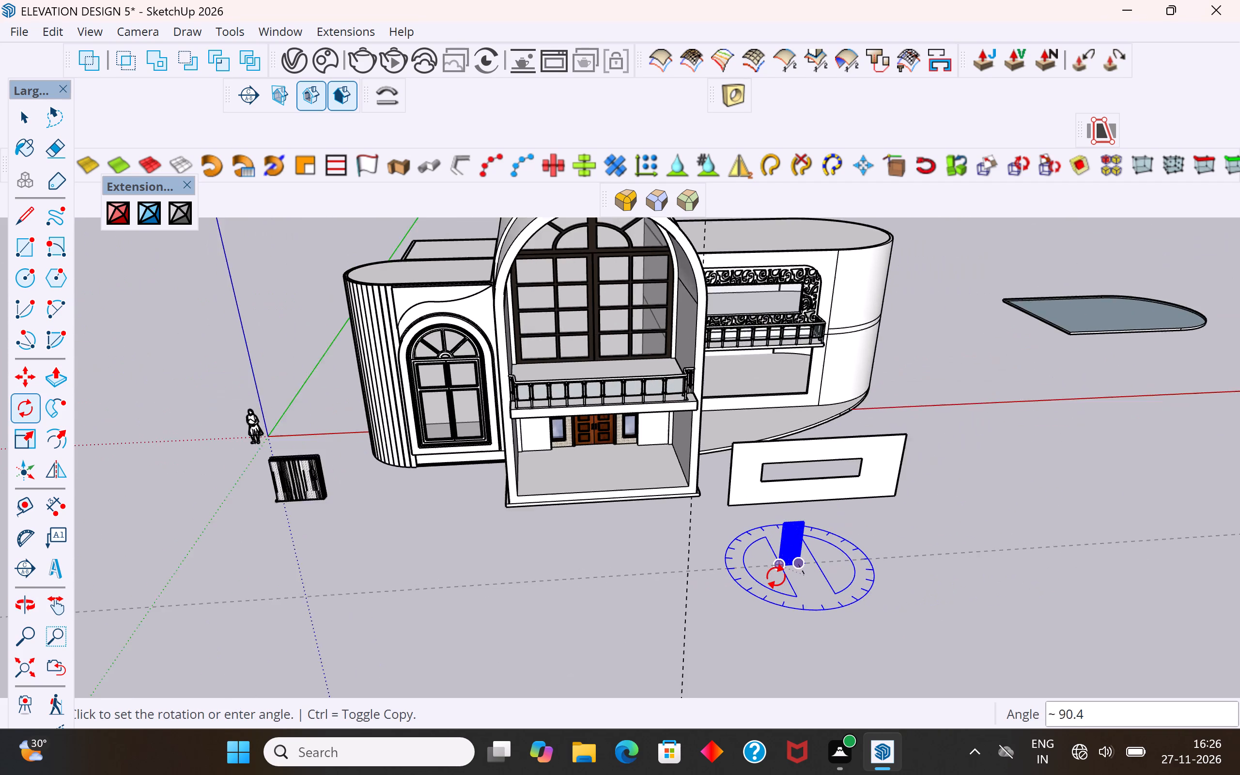
scroll(776, 576, up, 2)
click(732, 564)
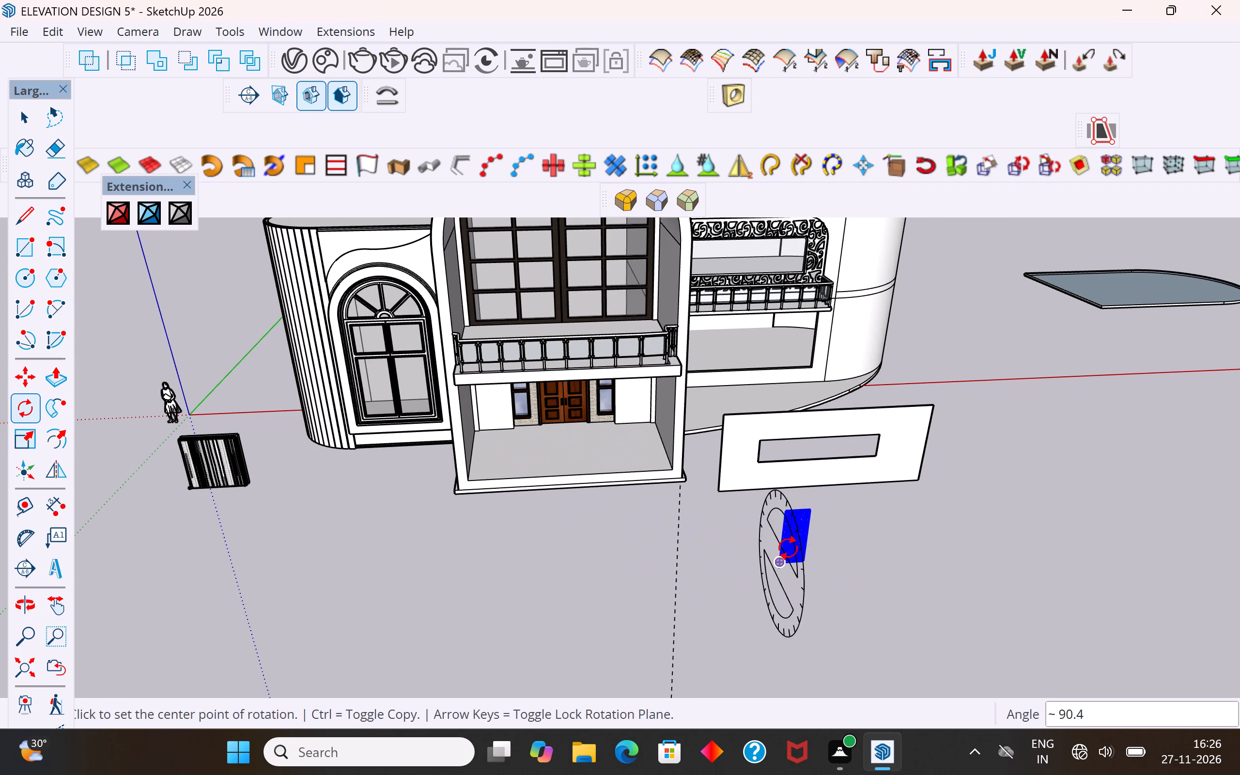
Make a copy of the upright jali rotated 90° around the green axis about its bottom corner, lying on its long edge, and deselect it.
scroll(800, 562, up, 3)
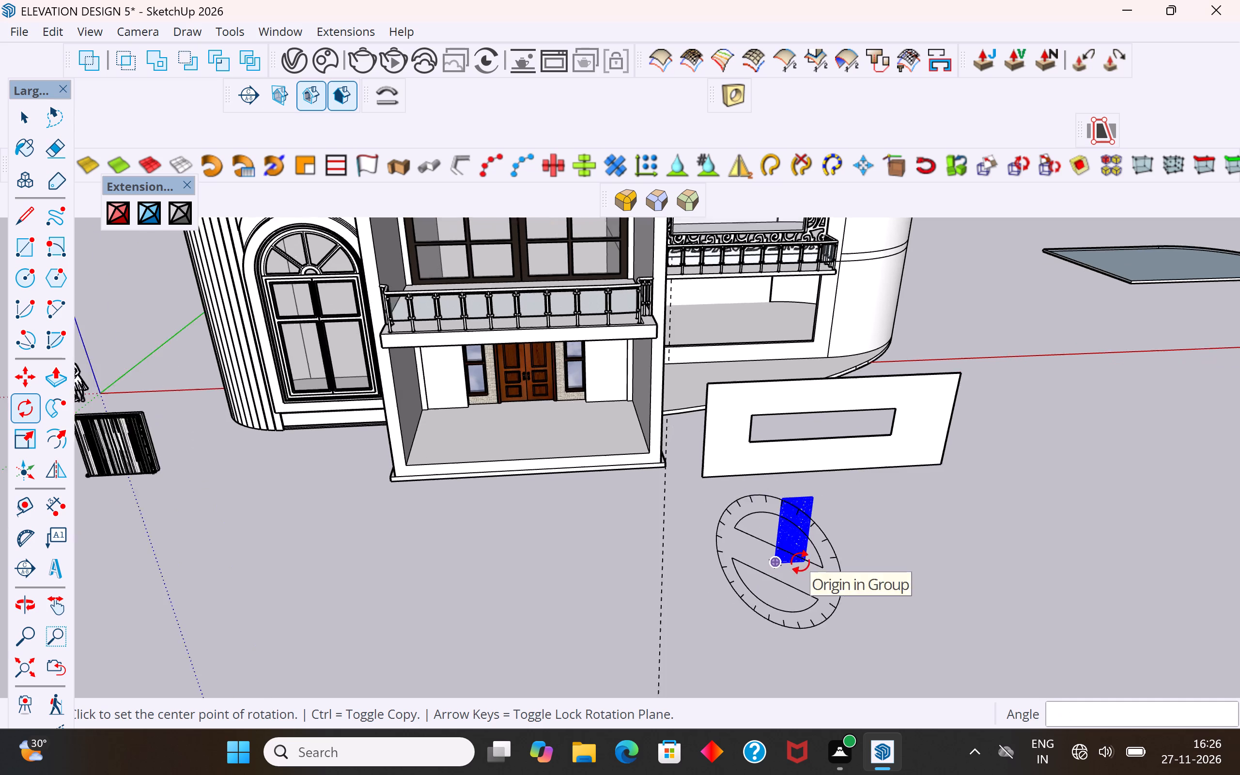
scroll(800, 561, up, 7)
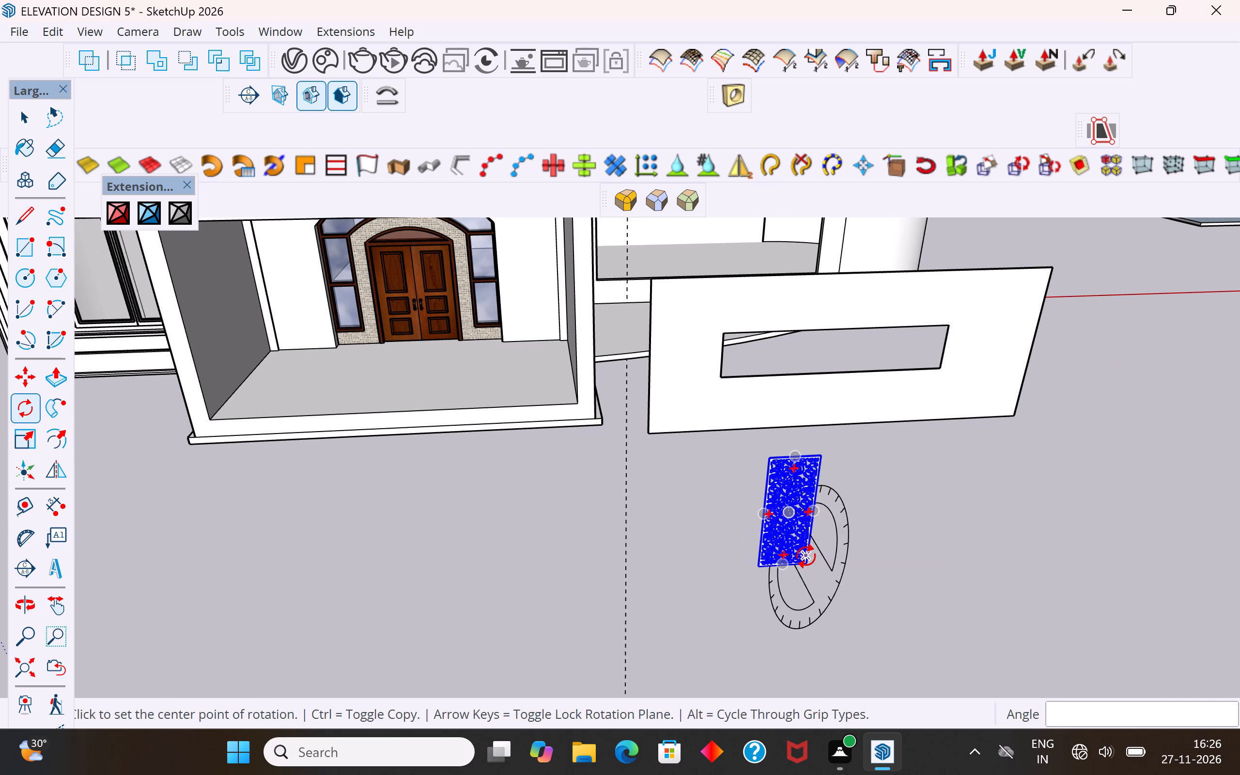
scroll(800, 548, up, 15)
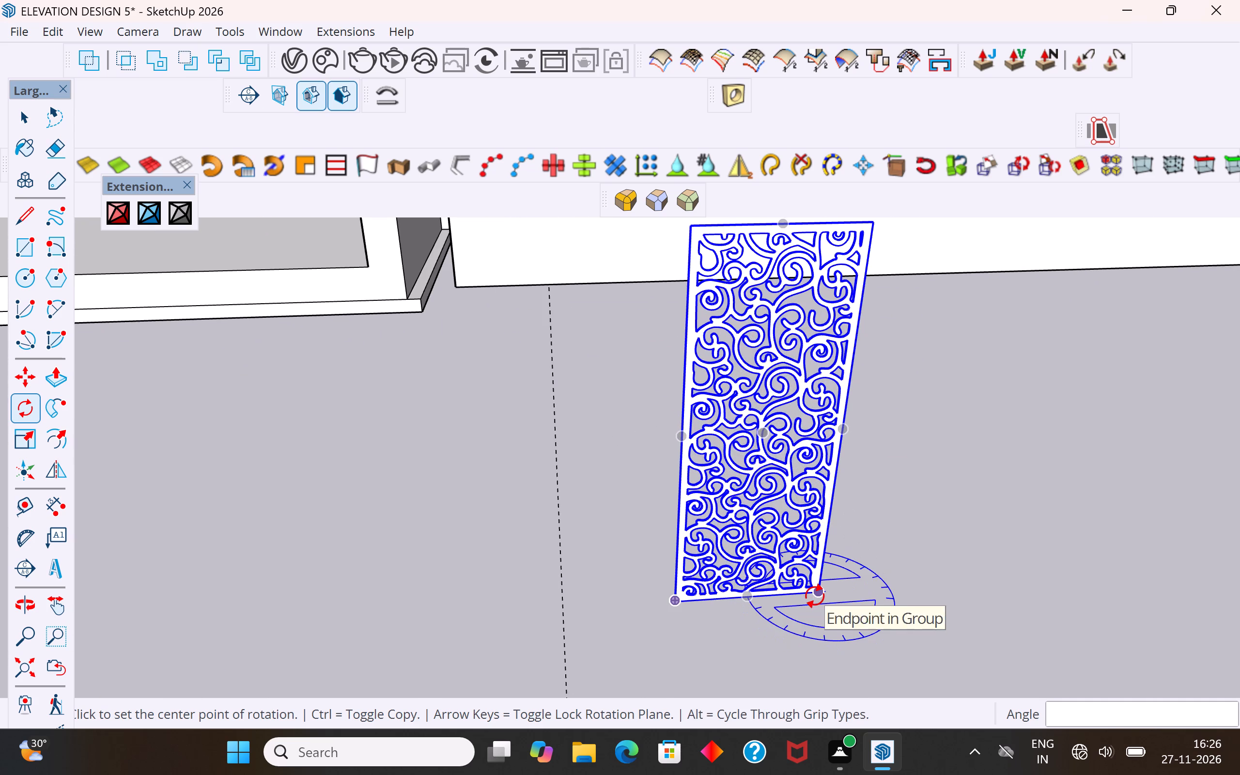
key(Right)
key(Down)
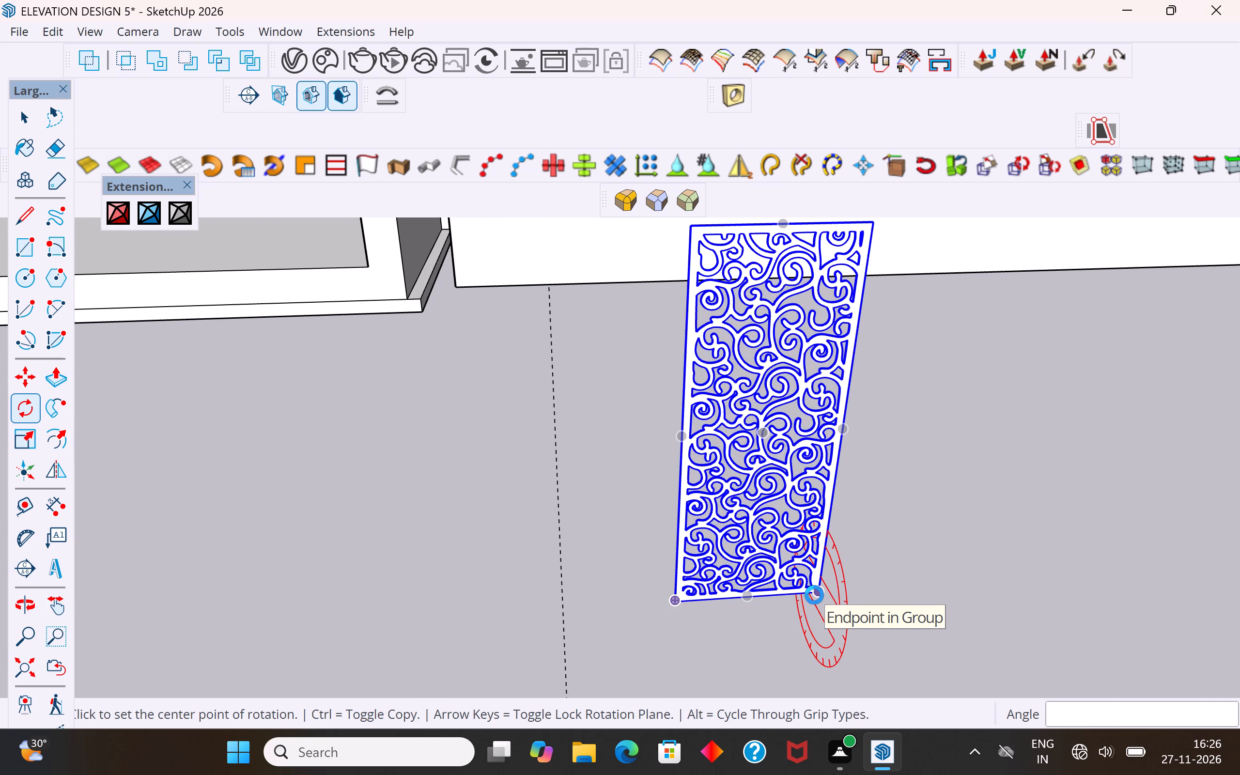
key(Left)
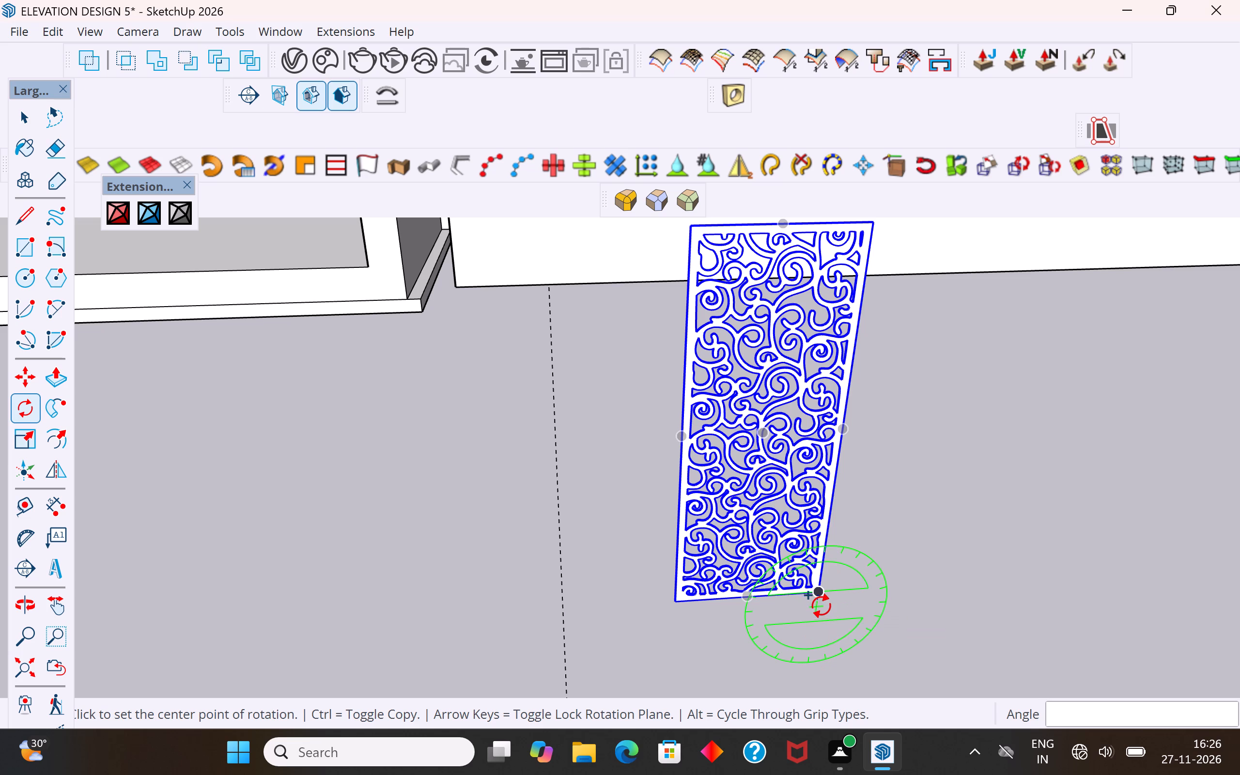
click(820, 596)
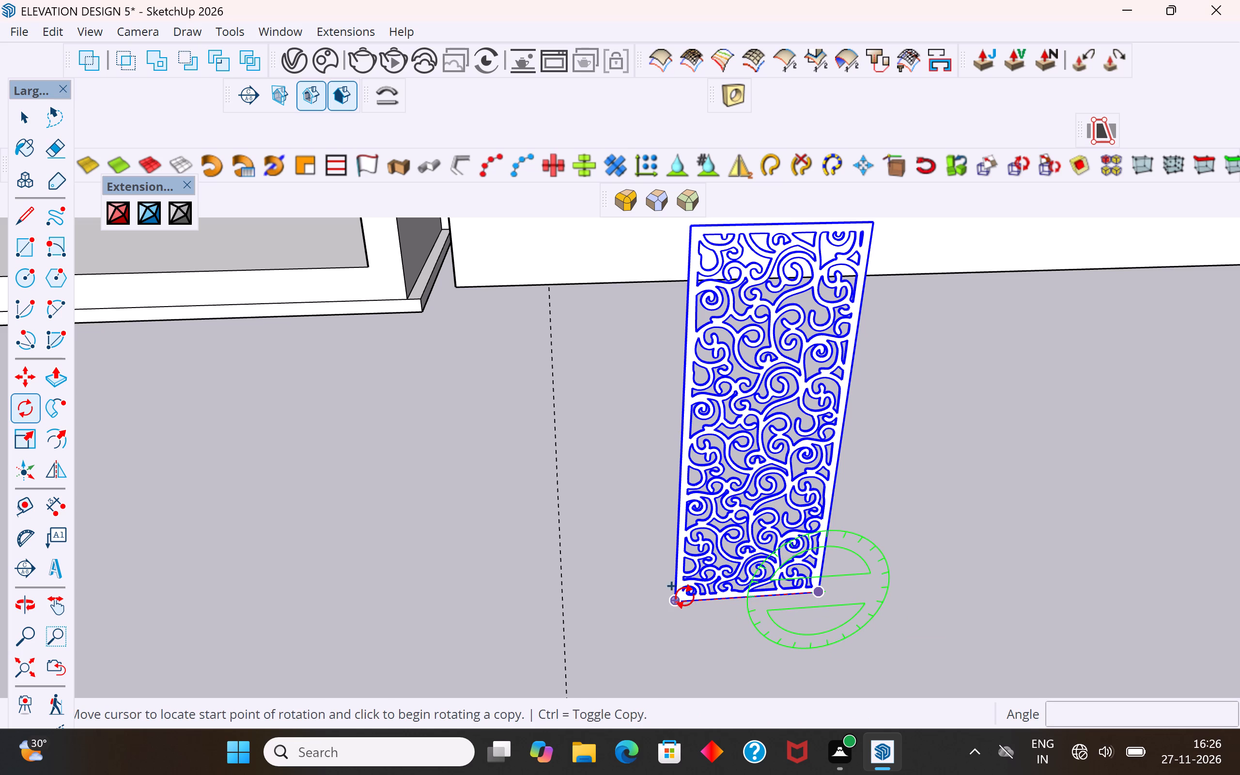
click(518, 604)
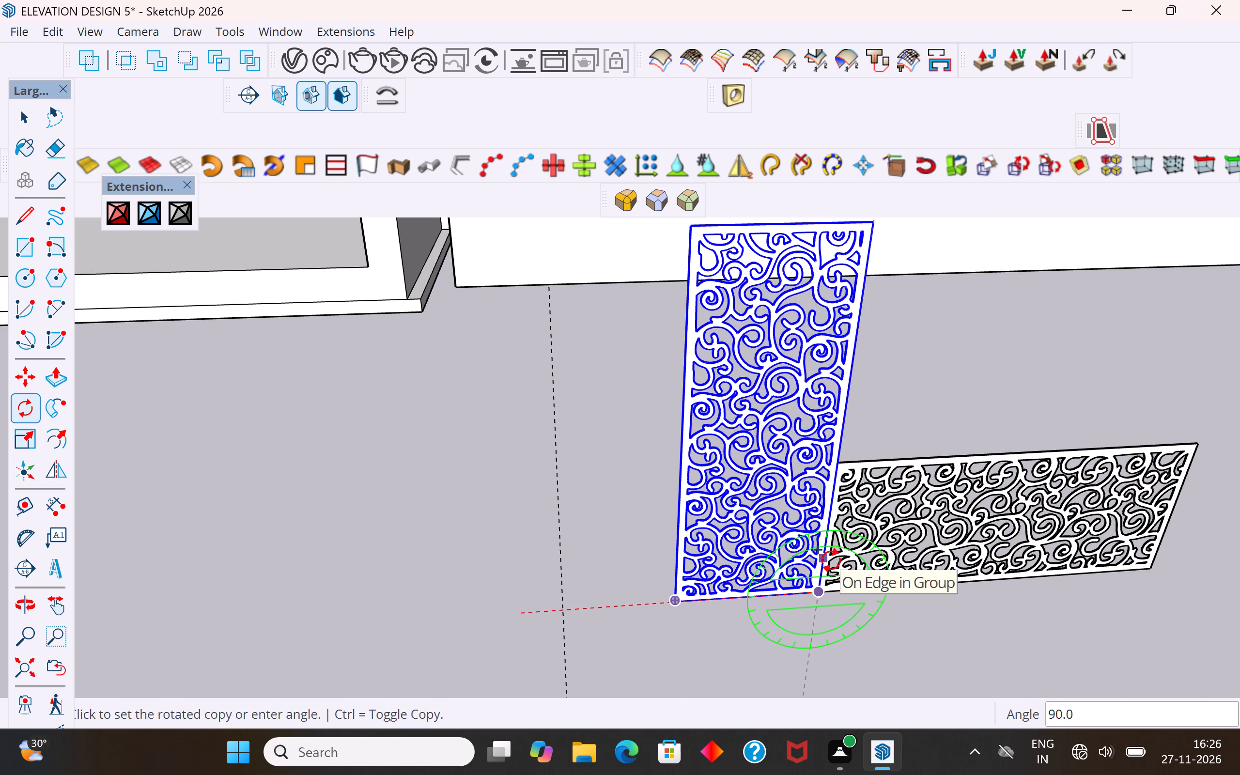
click(830, 560)
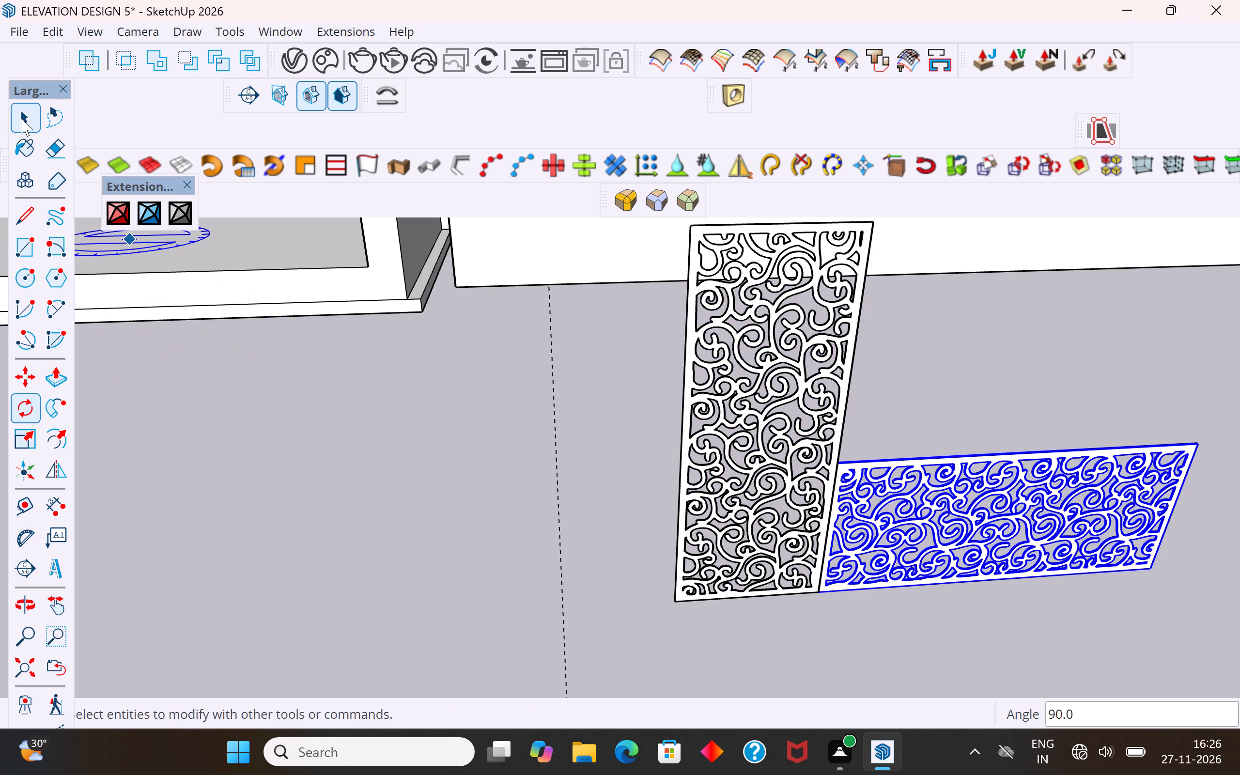
click(21, 116)
click(338, 476)
Move the upright jali about 75' 10" away to the ground near the spare arched window, and clear the selection.
click(713, 461)
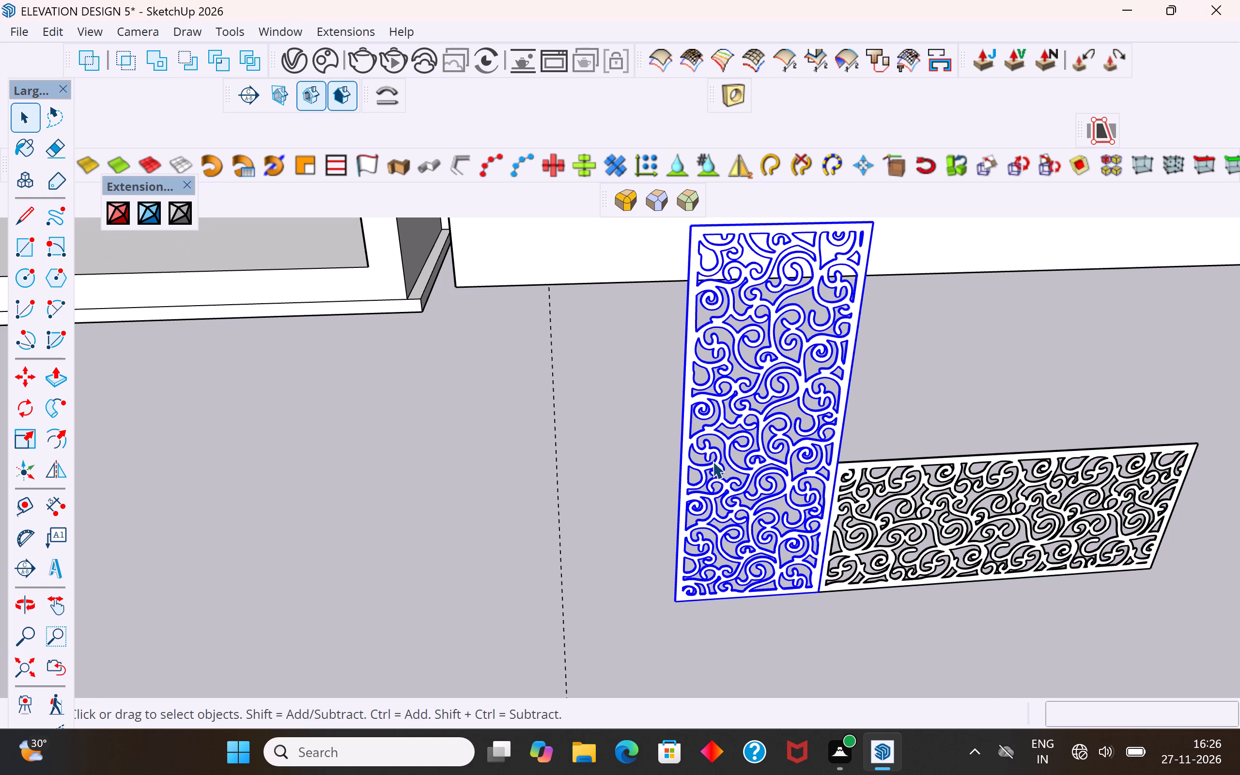
key(m)
click(678, 604)
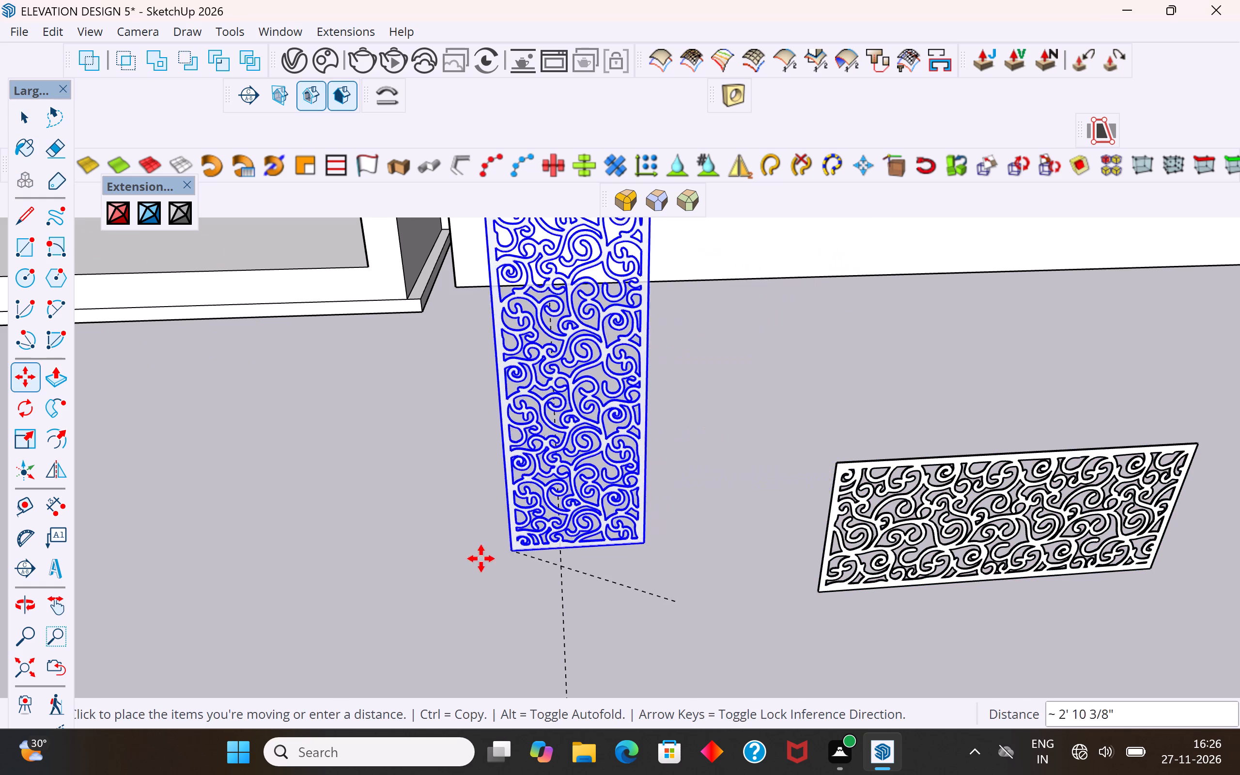
scroll(483, 561, down, 8)
scroll(538, 516, down, 20)
scroll(538, 516, down, 2)
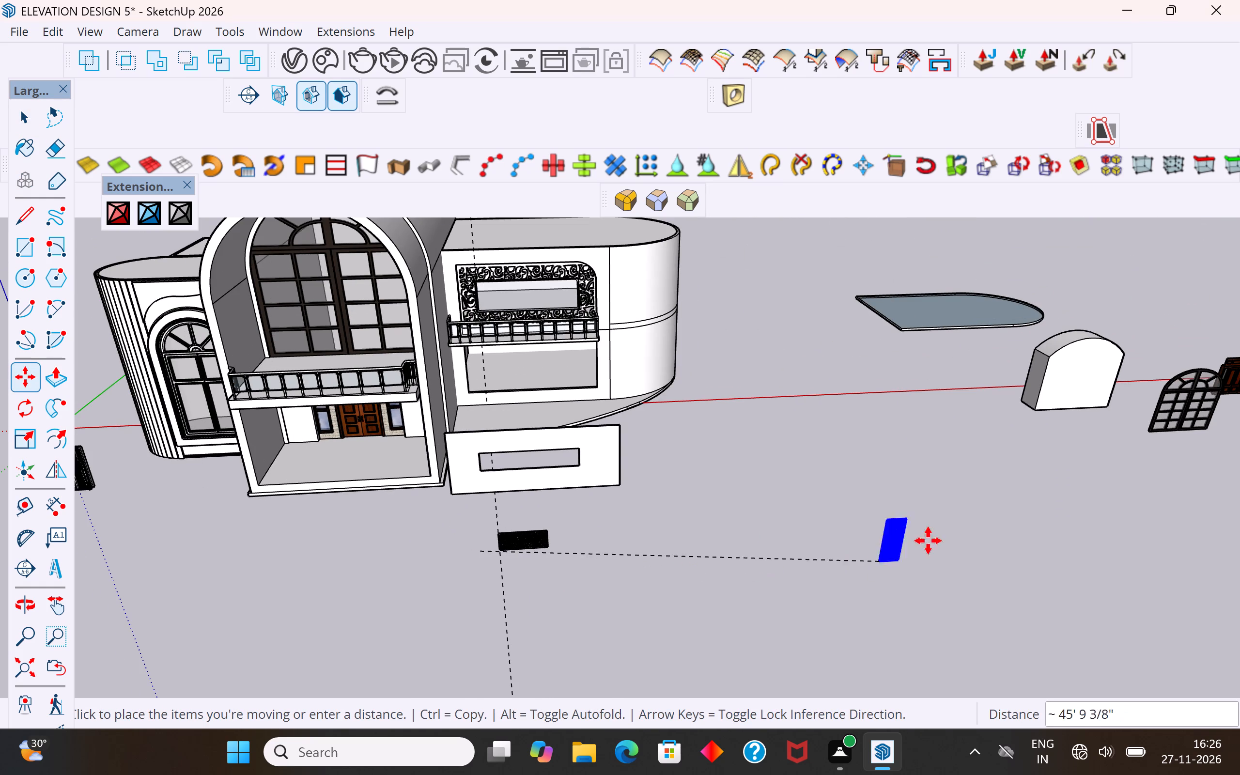
click(1132, 524)
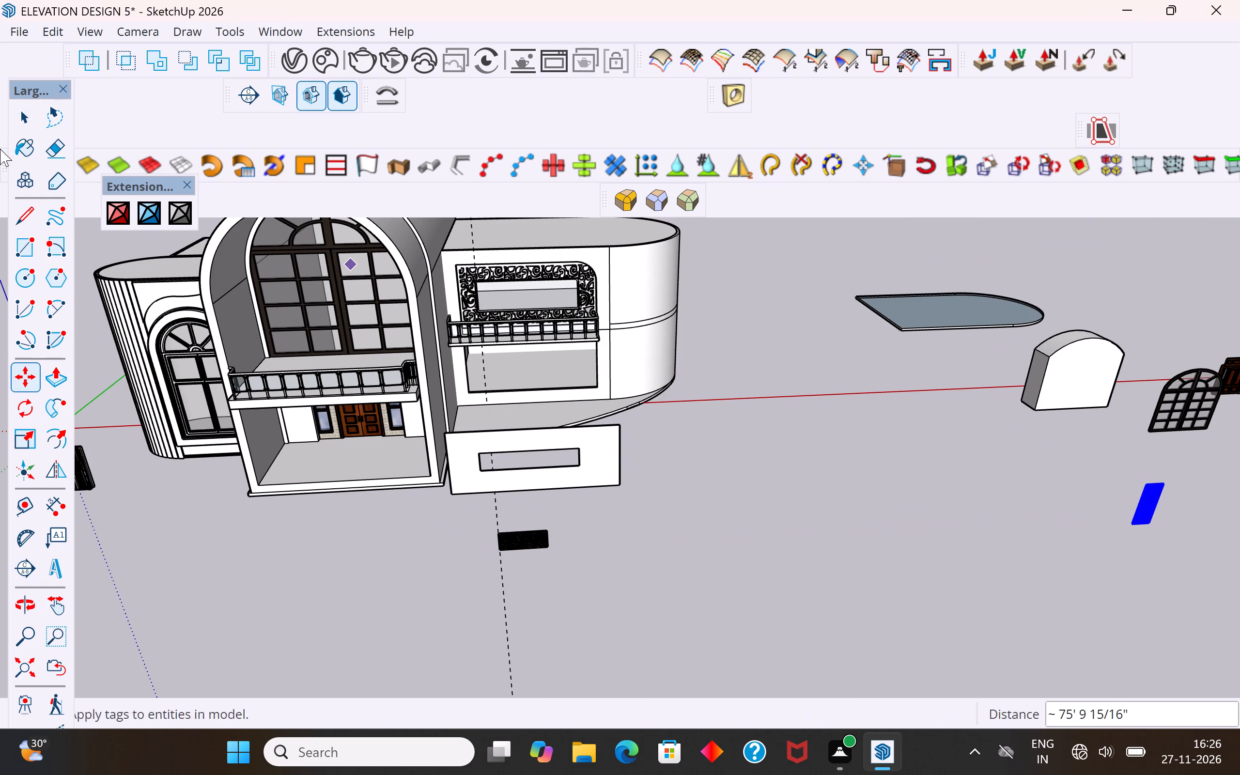
click(24, 110)
click(409, 575)
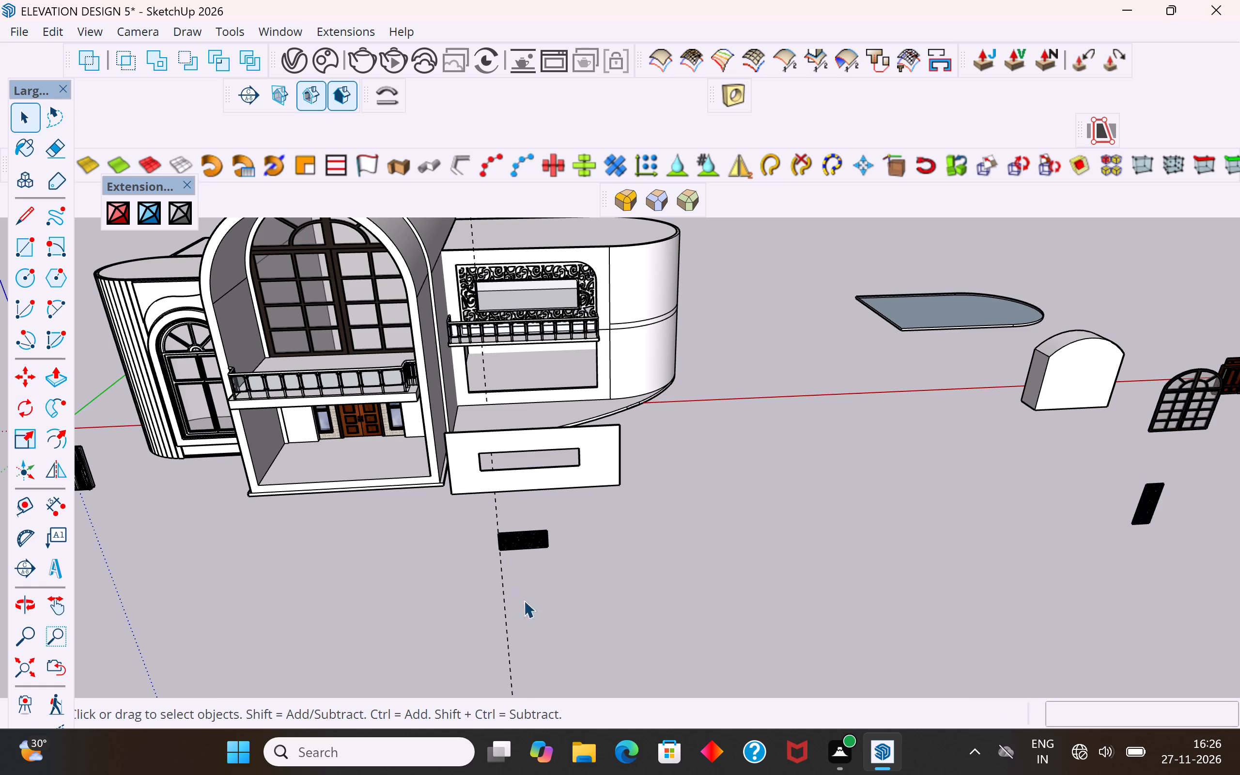
Delete the dashed guide line running across the ground in front of the free-standing panel.
drag(523, 604, 453, 653)
key(Delete)
Move the horizontal jali about 10' 10" by its bottom corner onto the free-standing panel's bottom corner nearest the entrance porch.
scroll(508, 559, up, 11)
middle_drag(513, 540, 561, 491)
scroll(480, 625, down, 12)
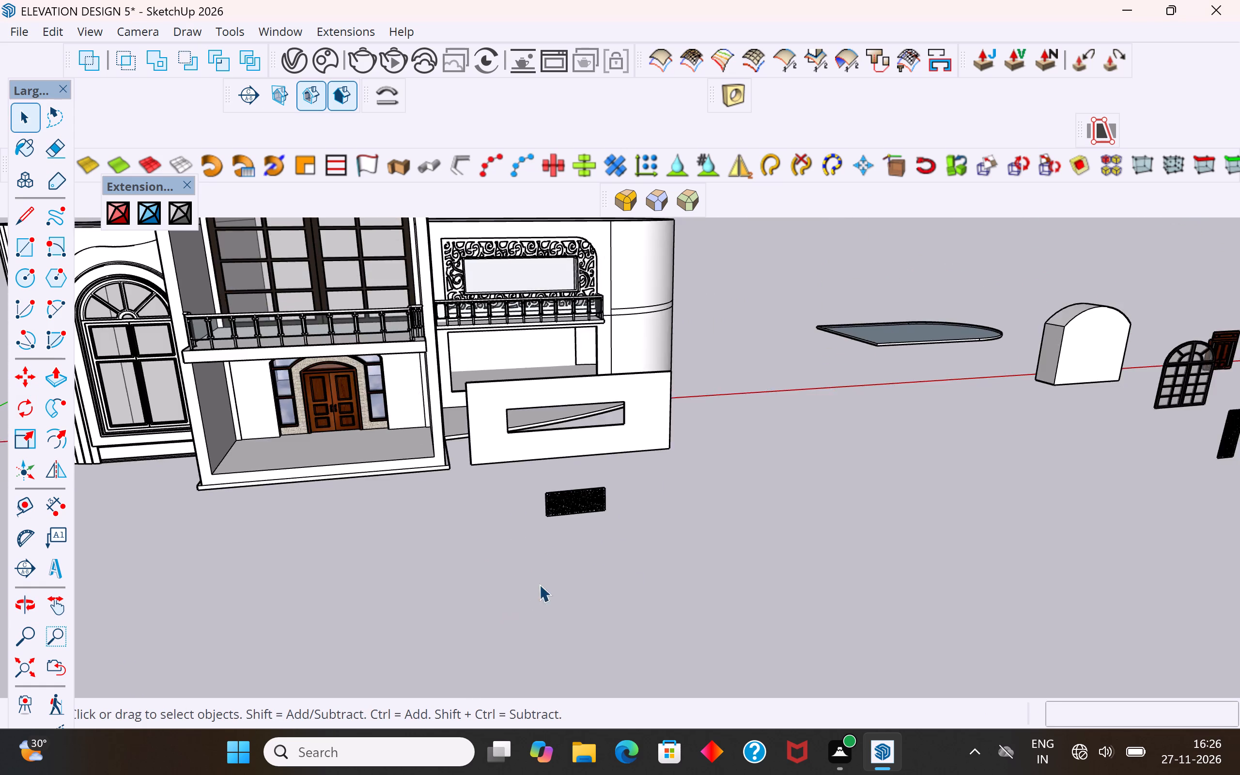
middle_drag(548, 579, 569, 556)
scroll(586, 494, up, 5)
click(587, 490)
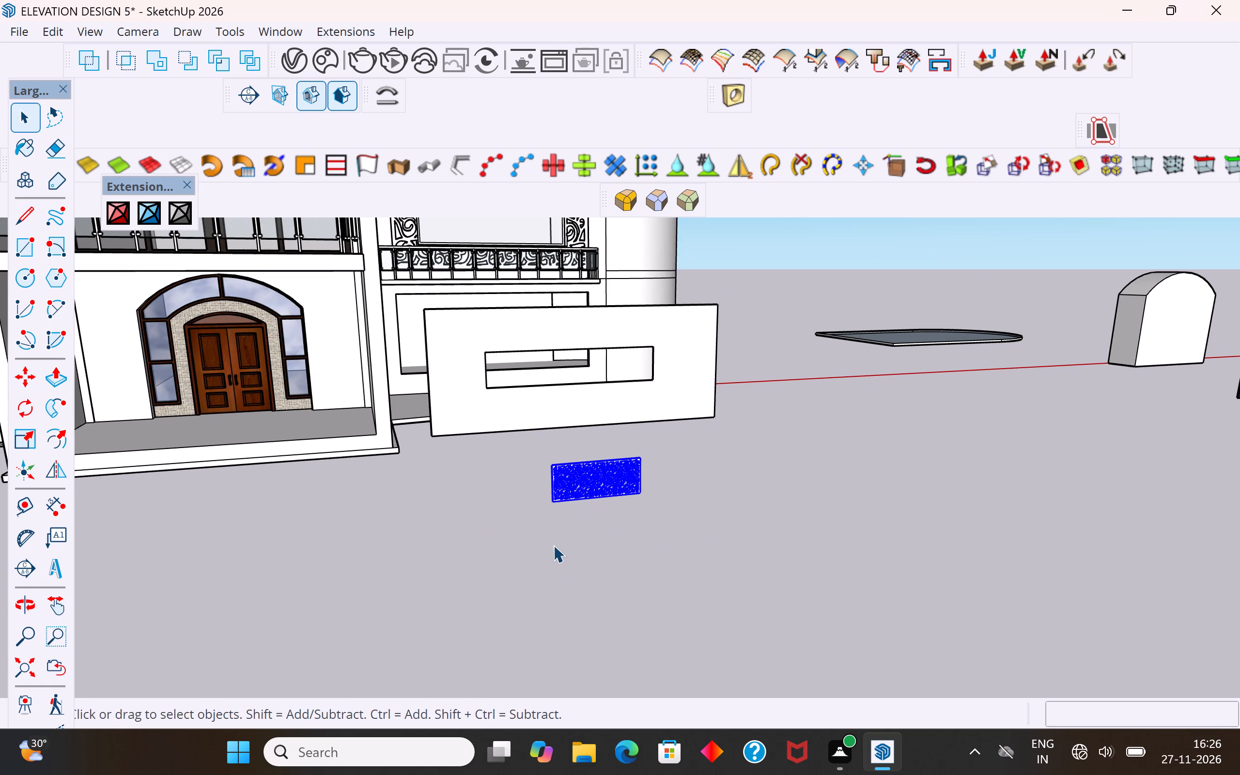
key(m)
click(551, 514)
scroll(435, 425, up, 2)
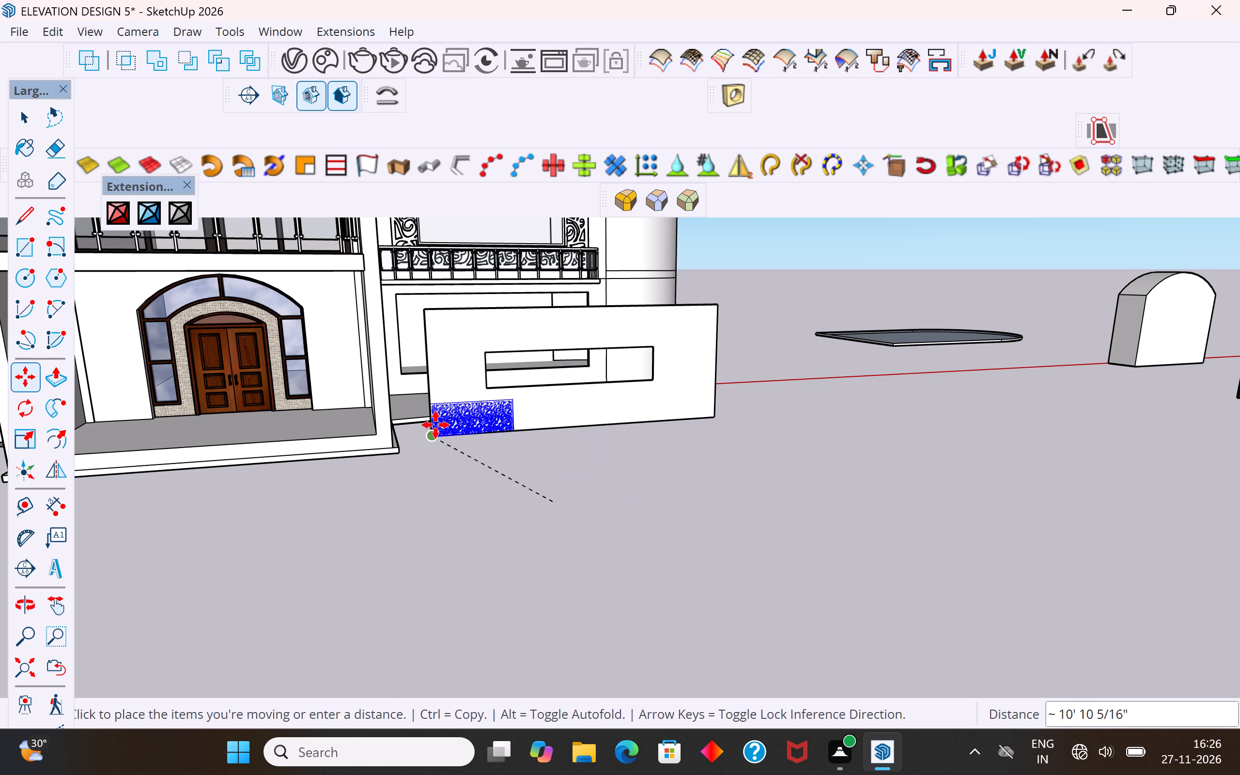
scroll(435, 425, up, 9)
click(430, 454)
scroll(438, 589, down, 4)
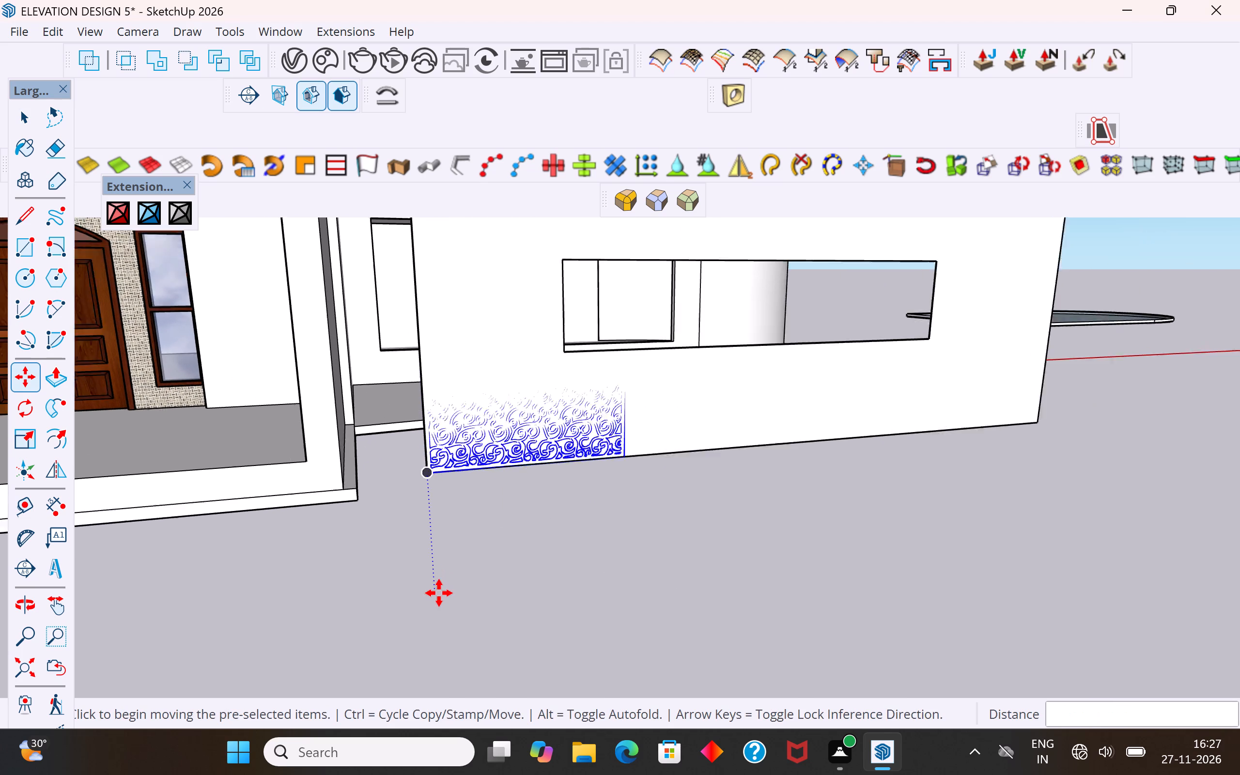
scroll(439, 593, down, 2)
Scale the horizontal jali uniformly about its centre by 2.48, and clear the selection.
key(s)
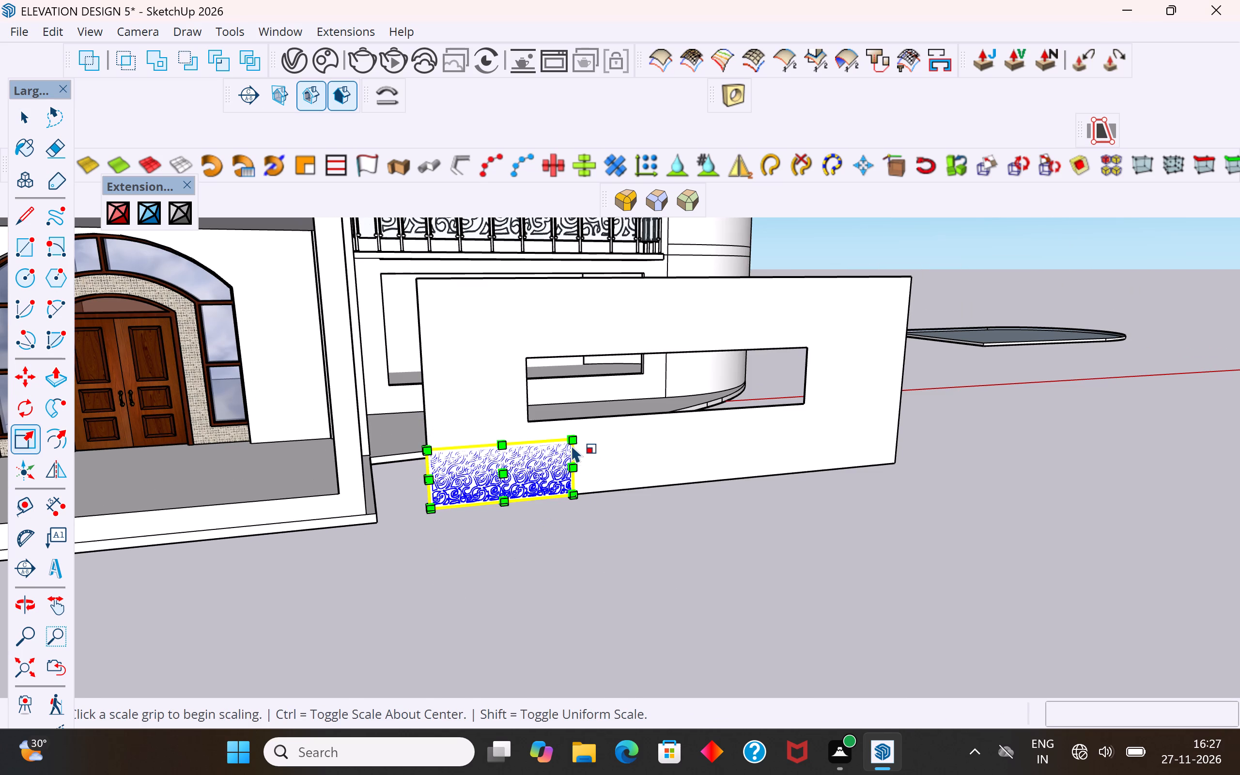
ctrl+drag(570, 441, 684, 422)
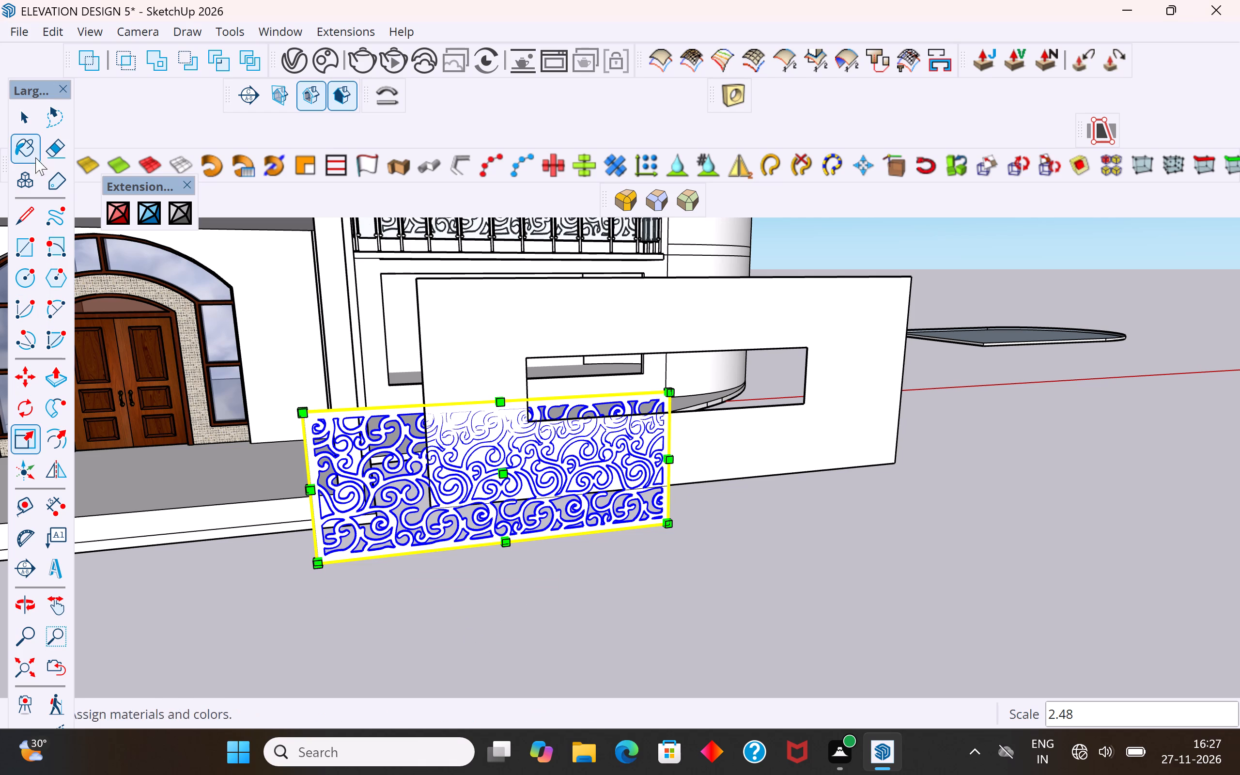
click(31, 112)
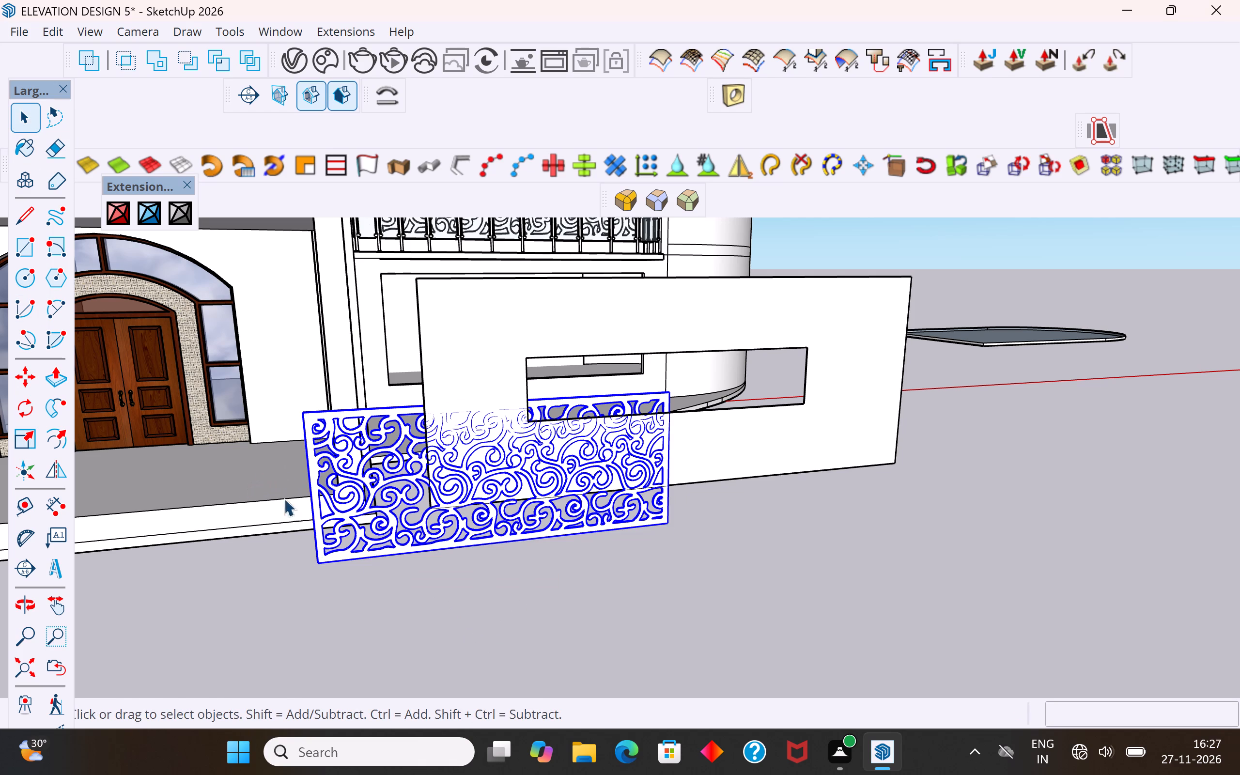
click(277, 584)
Move the enlarged jali about 4' 3" so its bottom corner meets the free-standing panel's bottom corner nearest the porch.
click(356, 557)
key(m)
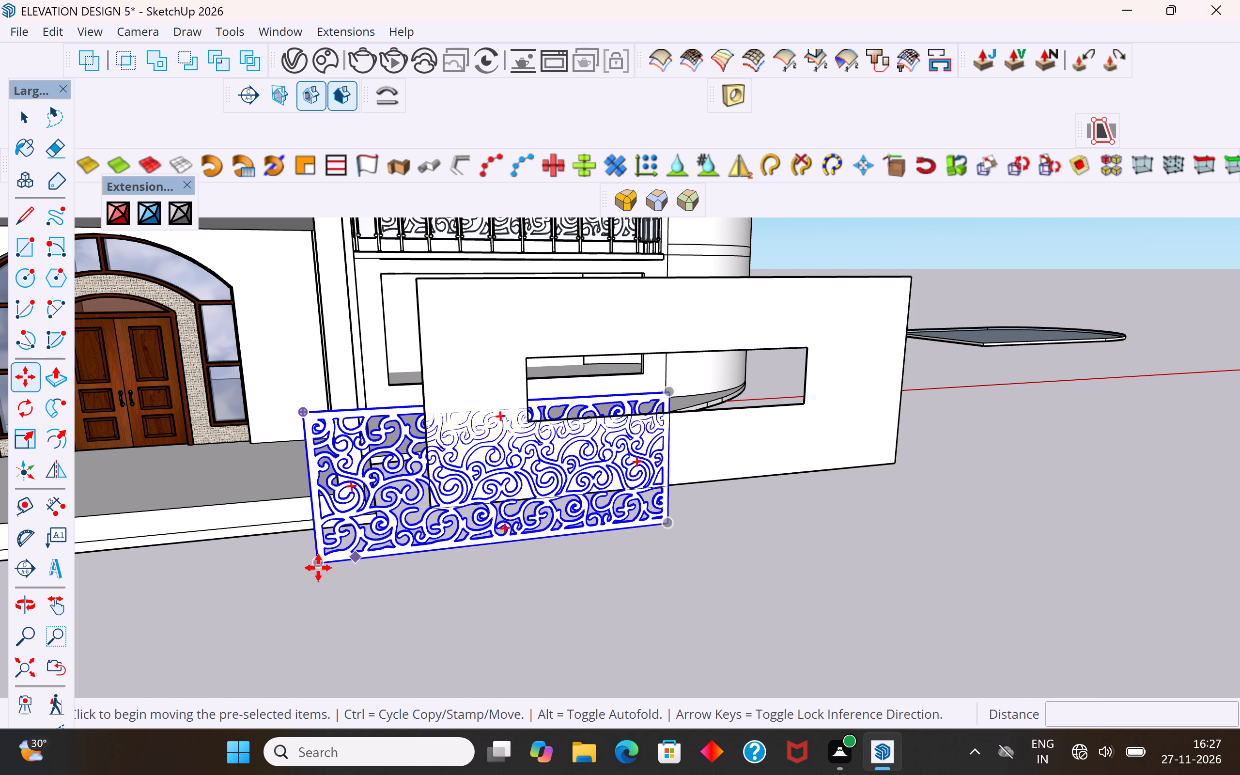
click(319, 562)
scroll(423, 502, up, 13)
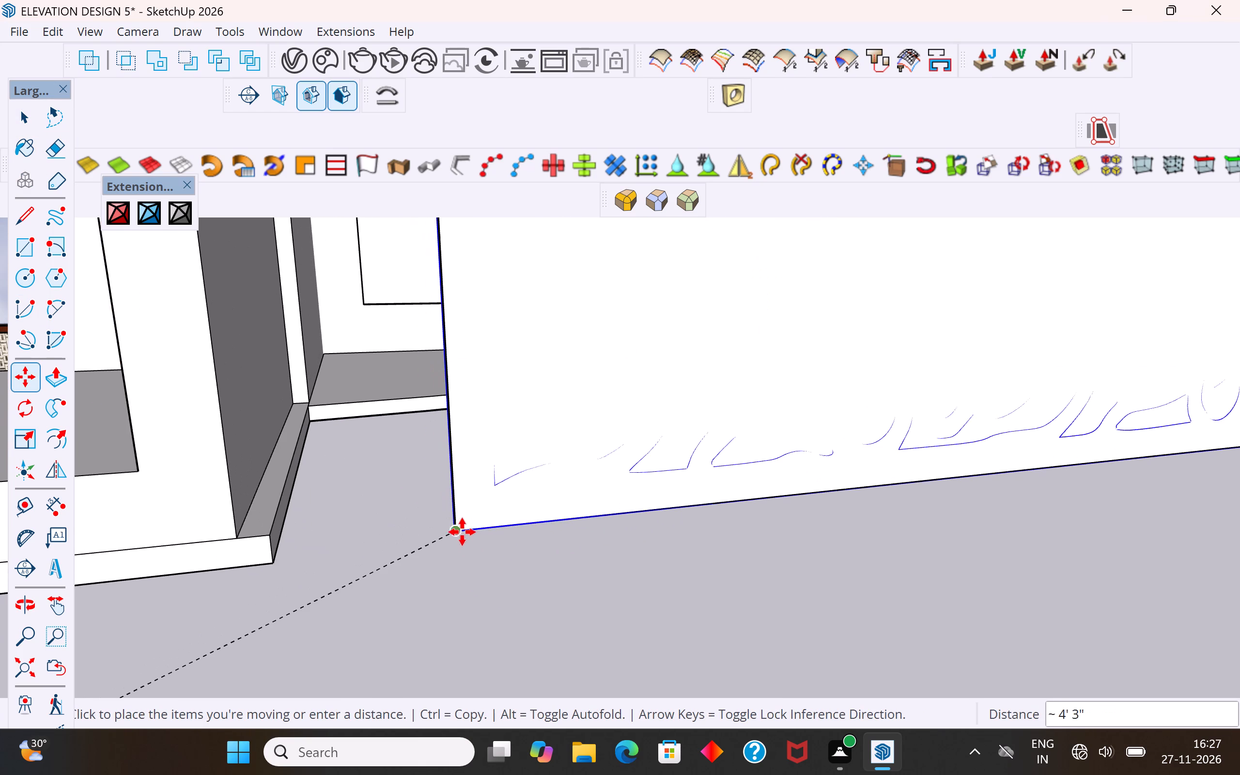
click(460, 538)
scroll(391, 652, down, 12)
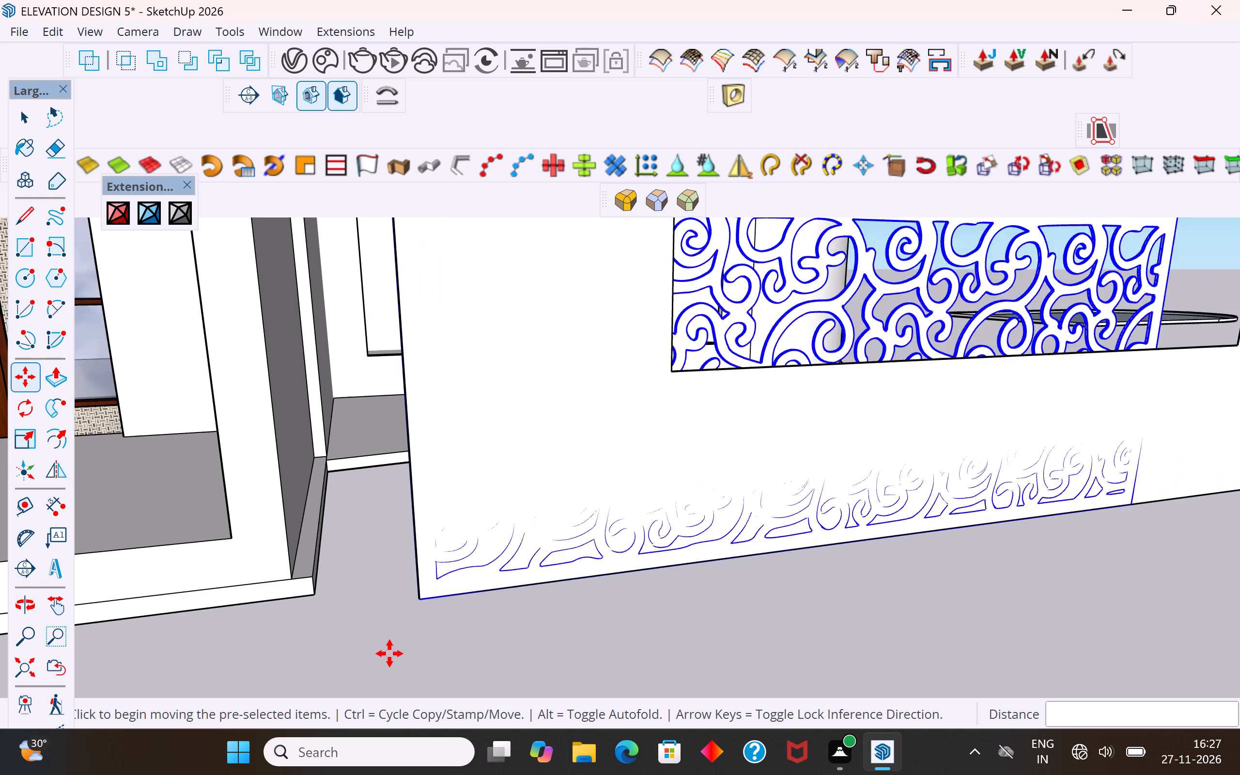
Scale the horizontal jali uniformly about its centre by about 1.48, and clear the selection.
scroll(389, 653, down, 6)
key(s)
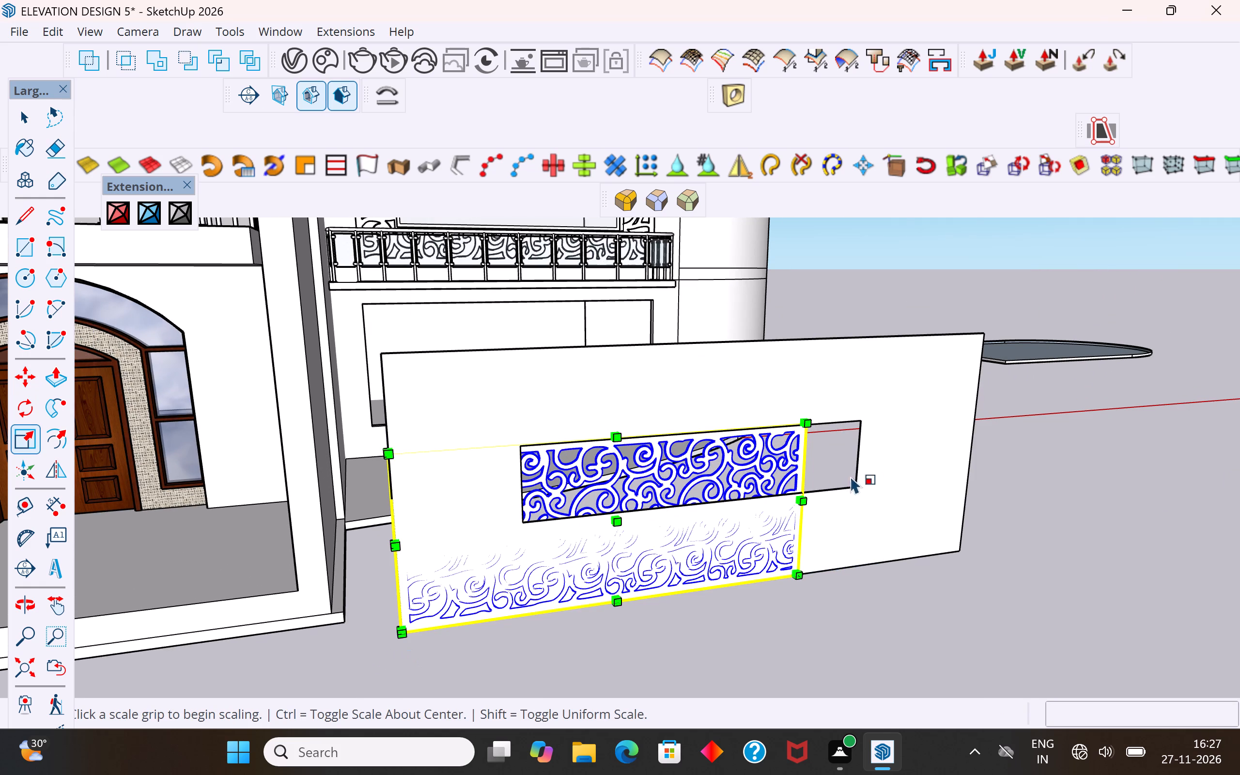
ctrl+drag(803, 425, 846, 400)
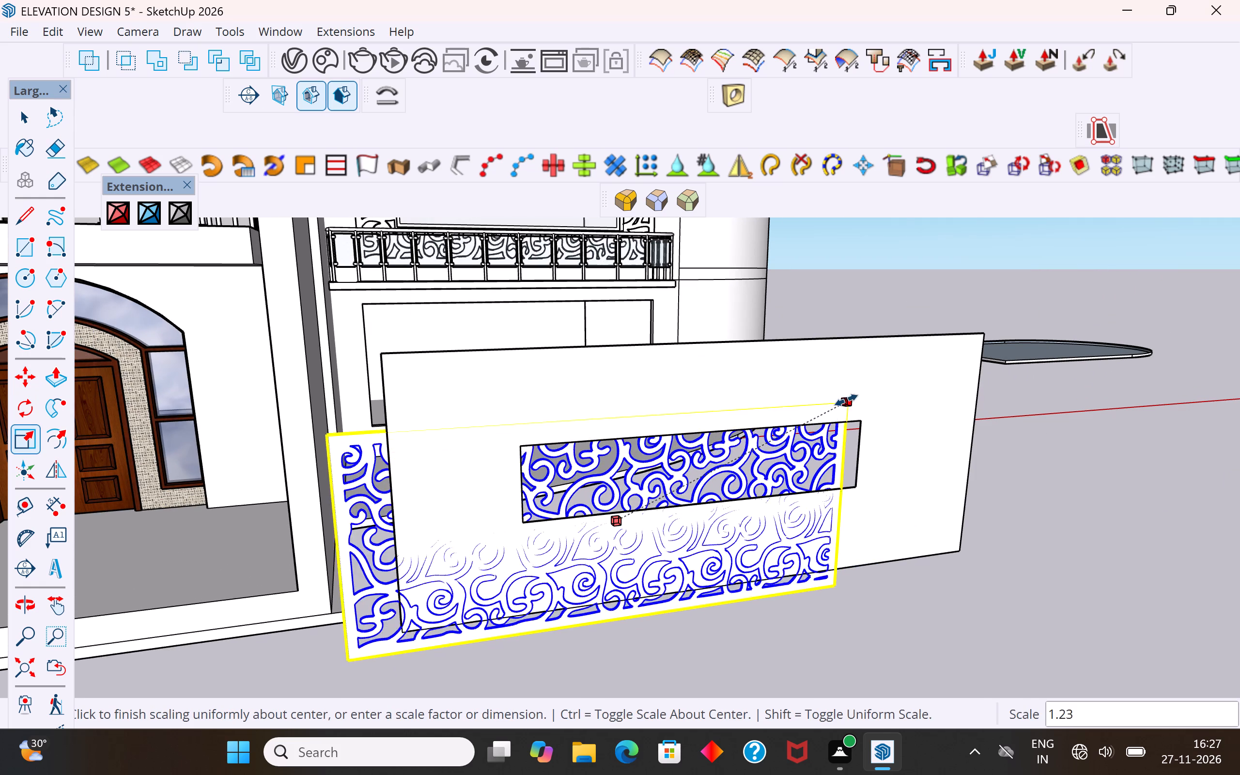
ctrl+drag(846, 400, 904, 405)
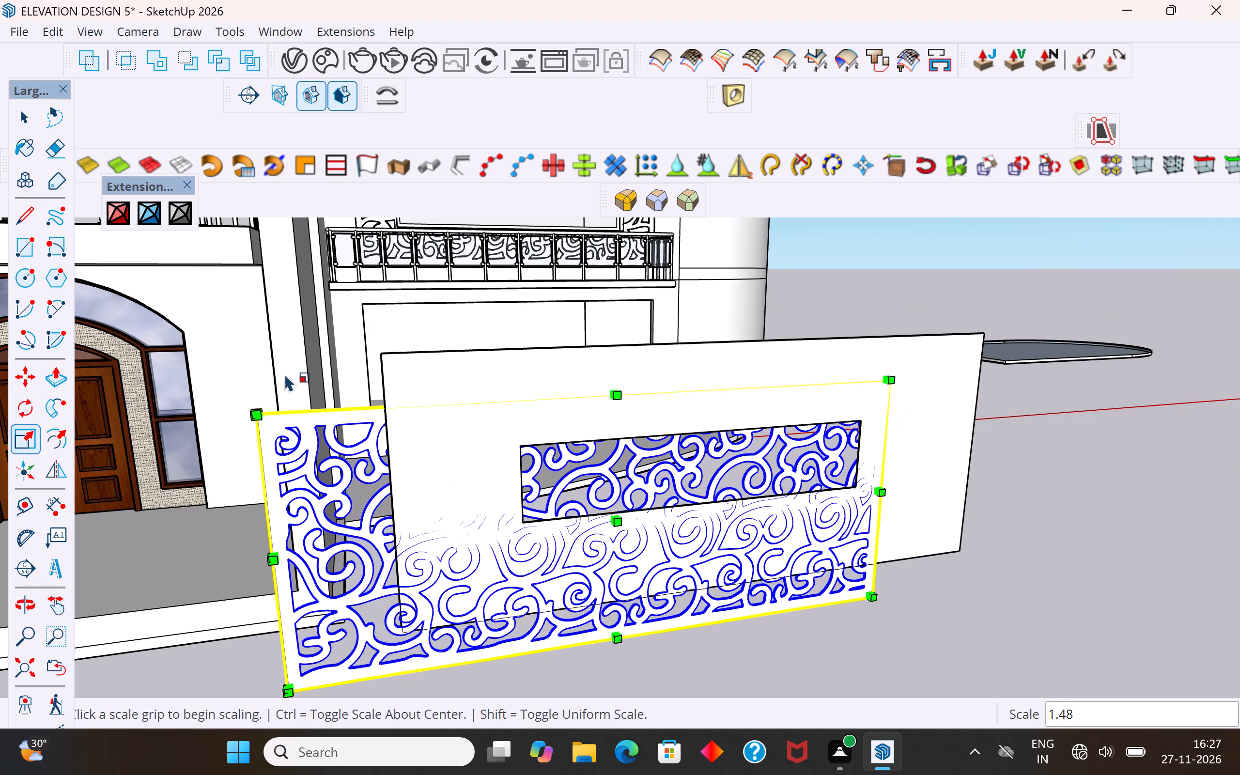
click(28, 114)
click(904, 293)
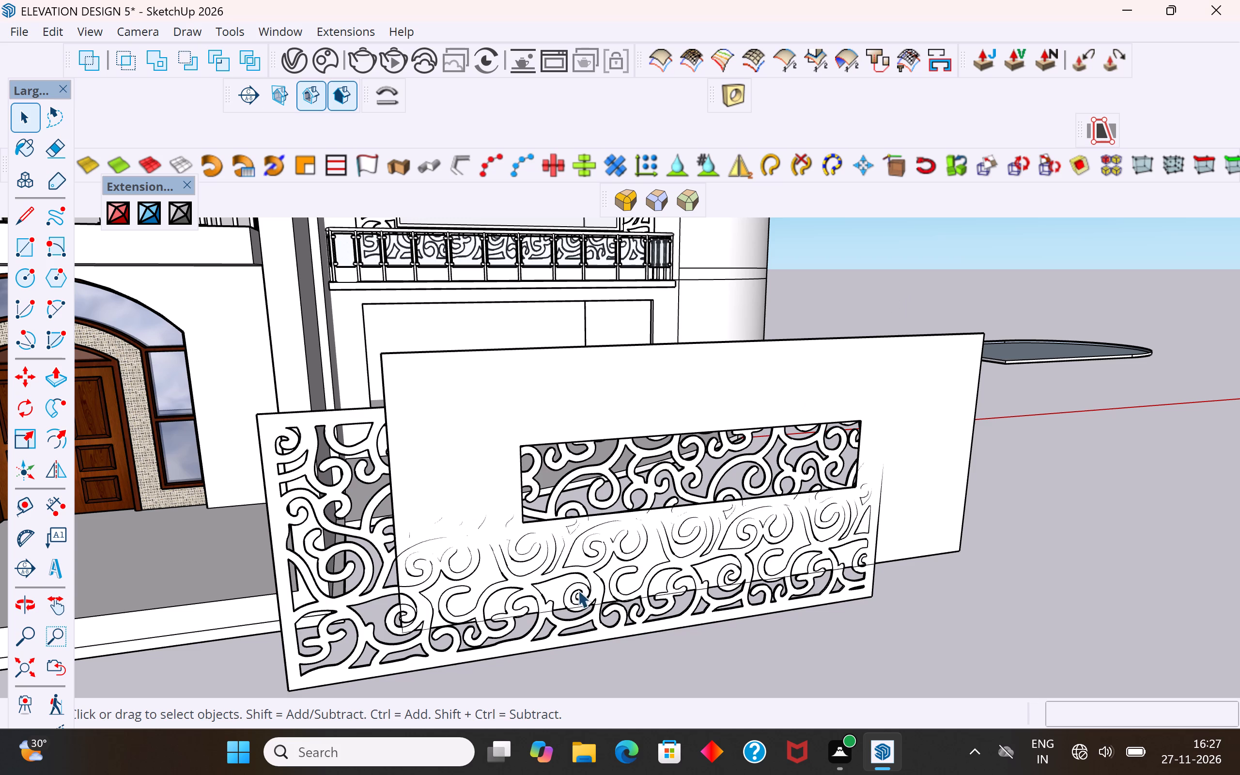
Move the enlarged jali about 3' 5" so its bottom corner meets the free-standing panel's bottom corner nearest the porch.
click(350, 670)
key(m)
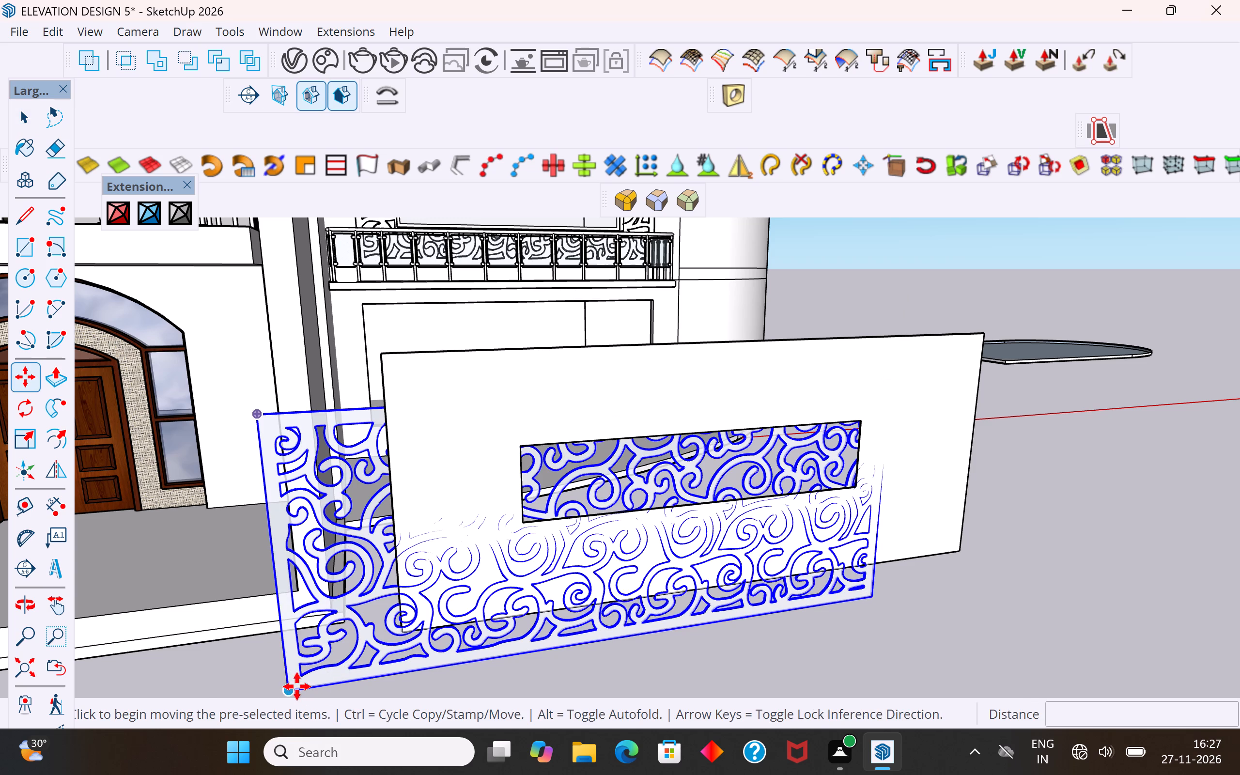
click(291, 690)
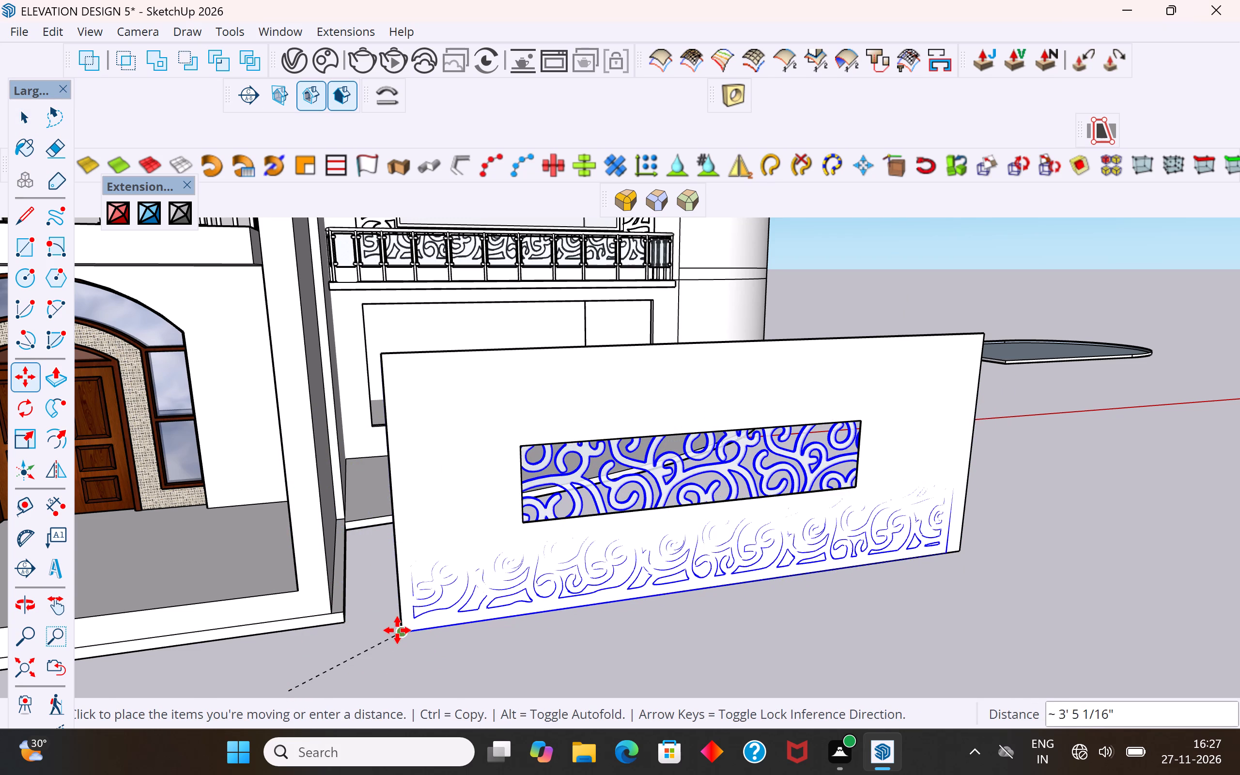
click(397, 630)
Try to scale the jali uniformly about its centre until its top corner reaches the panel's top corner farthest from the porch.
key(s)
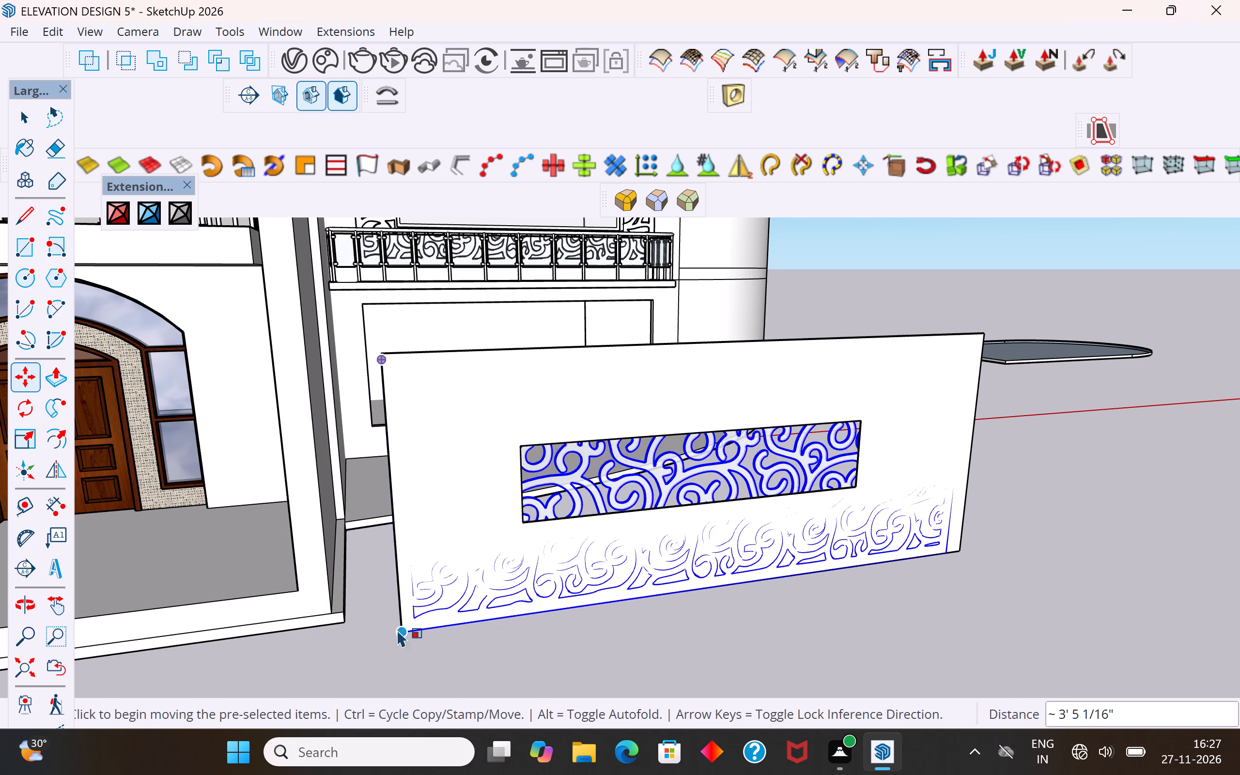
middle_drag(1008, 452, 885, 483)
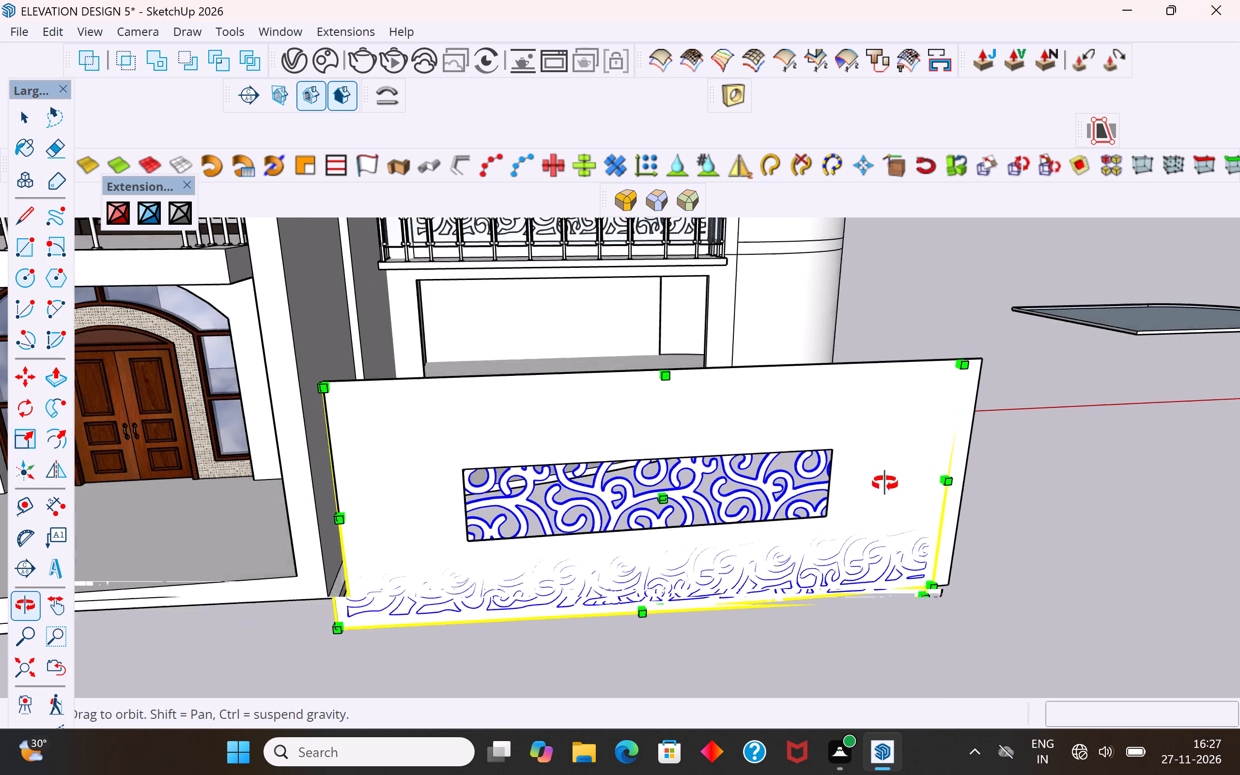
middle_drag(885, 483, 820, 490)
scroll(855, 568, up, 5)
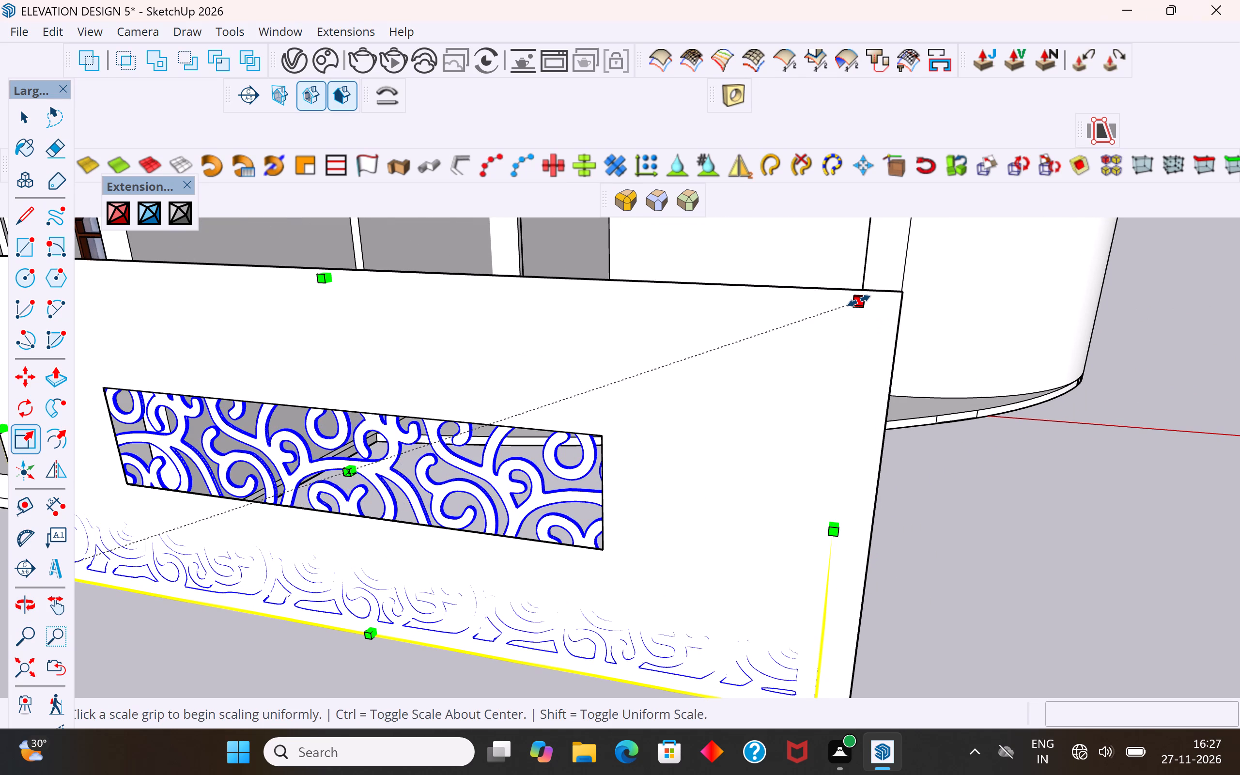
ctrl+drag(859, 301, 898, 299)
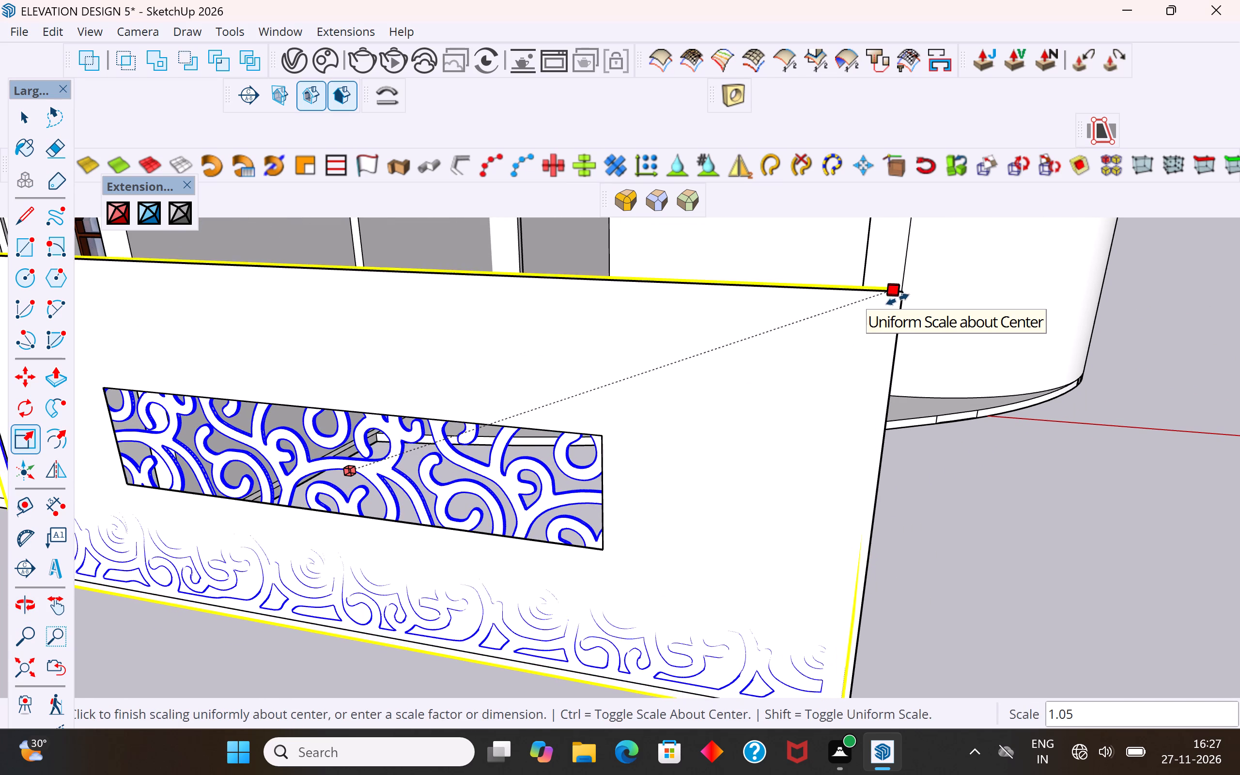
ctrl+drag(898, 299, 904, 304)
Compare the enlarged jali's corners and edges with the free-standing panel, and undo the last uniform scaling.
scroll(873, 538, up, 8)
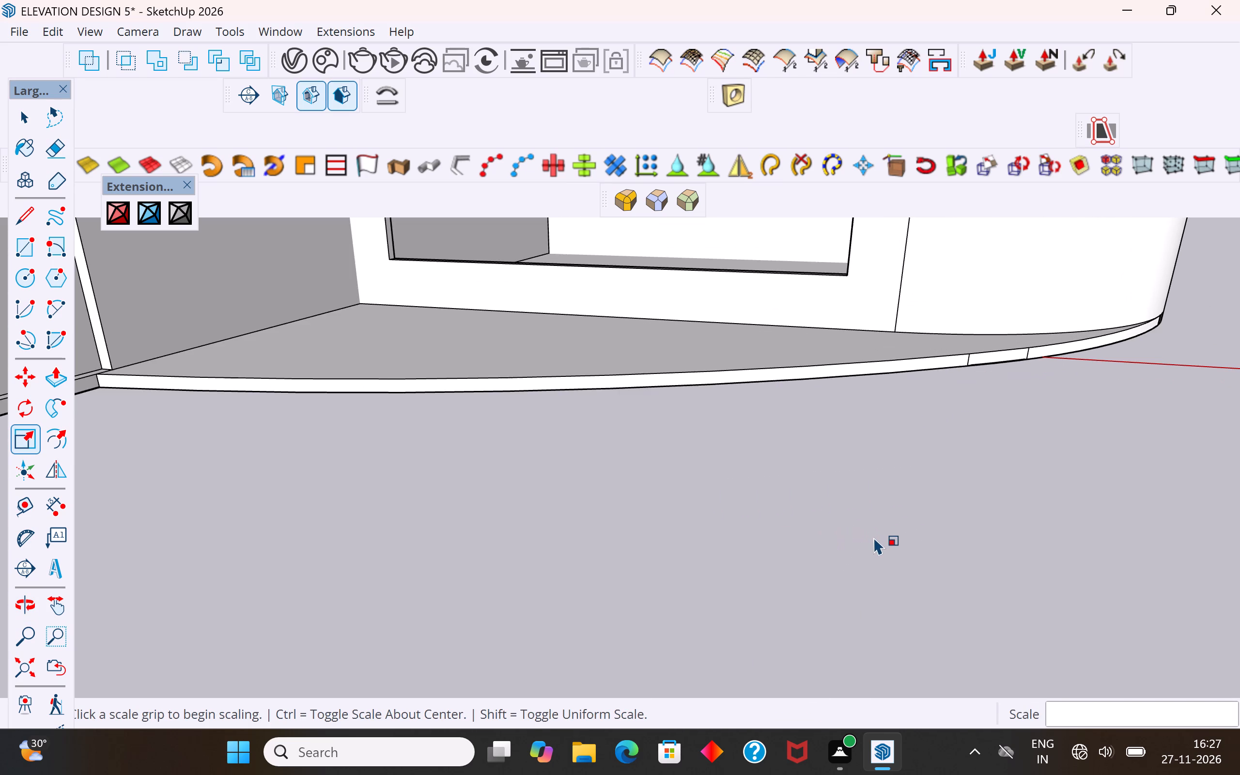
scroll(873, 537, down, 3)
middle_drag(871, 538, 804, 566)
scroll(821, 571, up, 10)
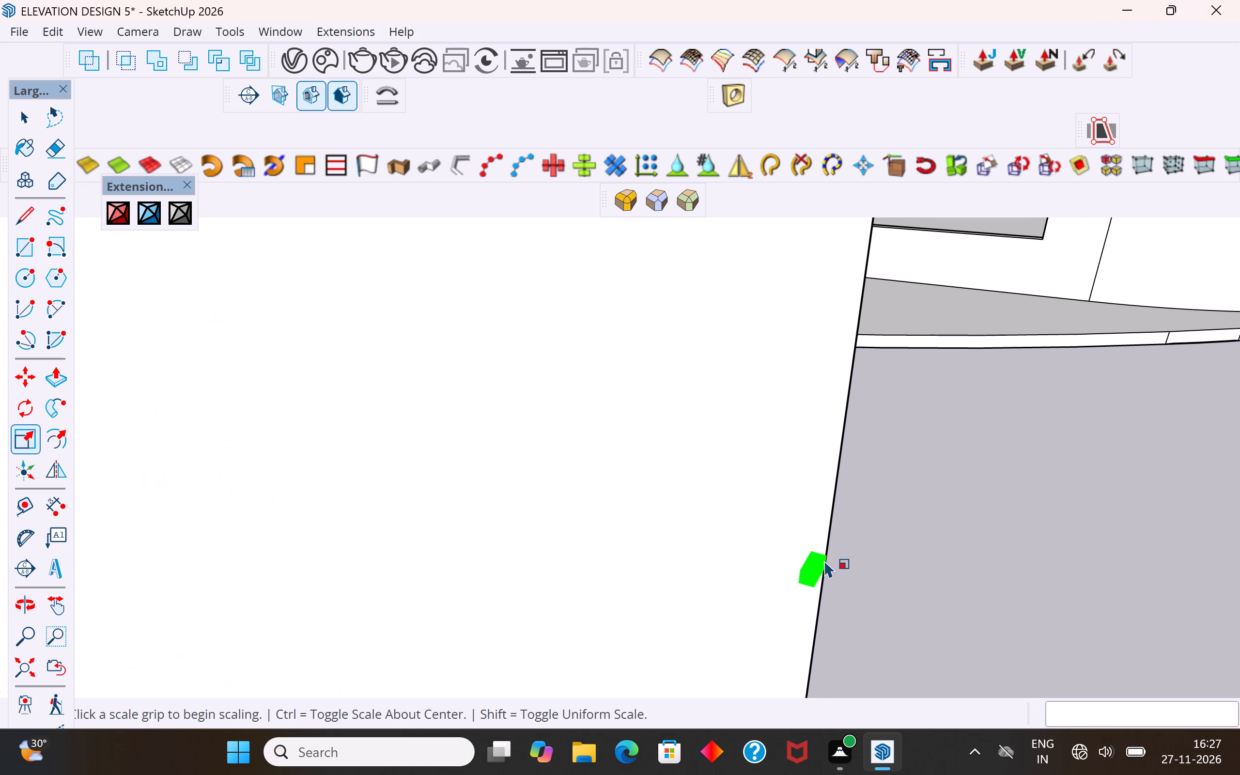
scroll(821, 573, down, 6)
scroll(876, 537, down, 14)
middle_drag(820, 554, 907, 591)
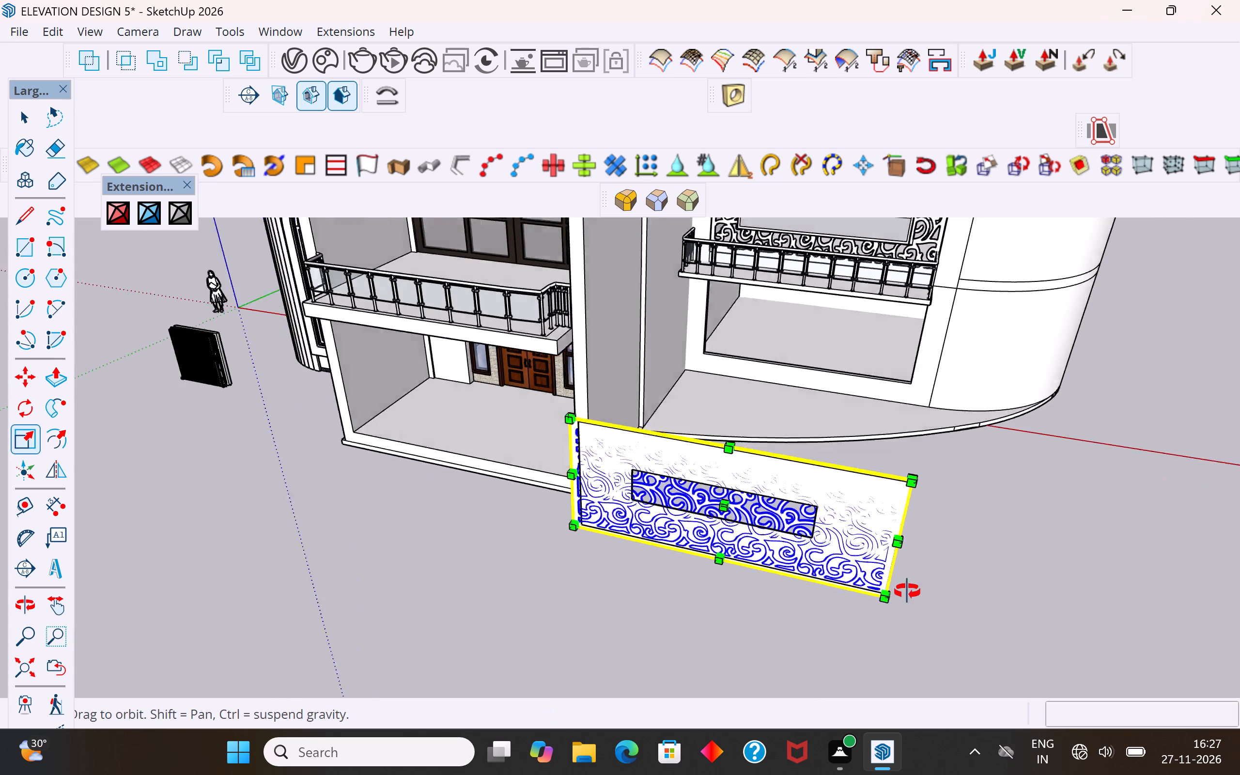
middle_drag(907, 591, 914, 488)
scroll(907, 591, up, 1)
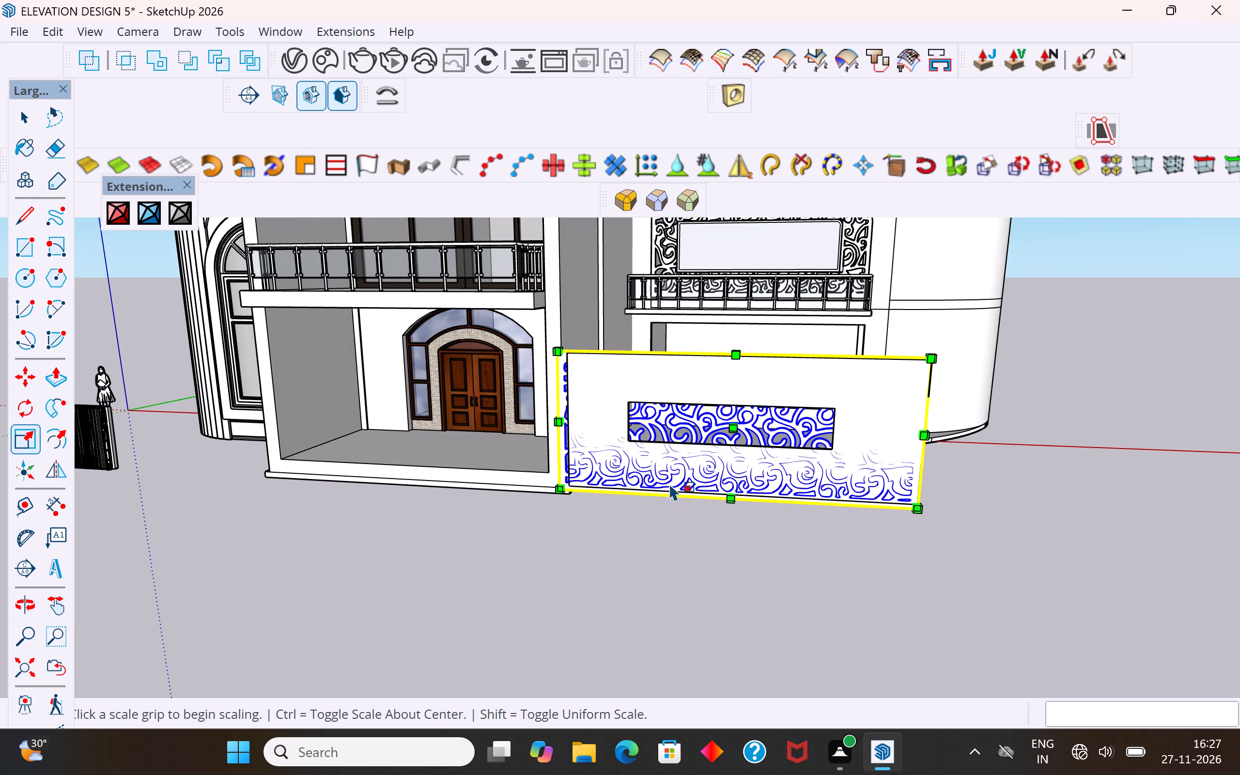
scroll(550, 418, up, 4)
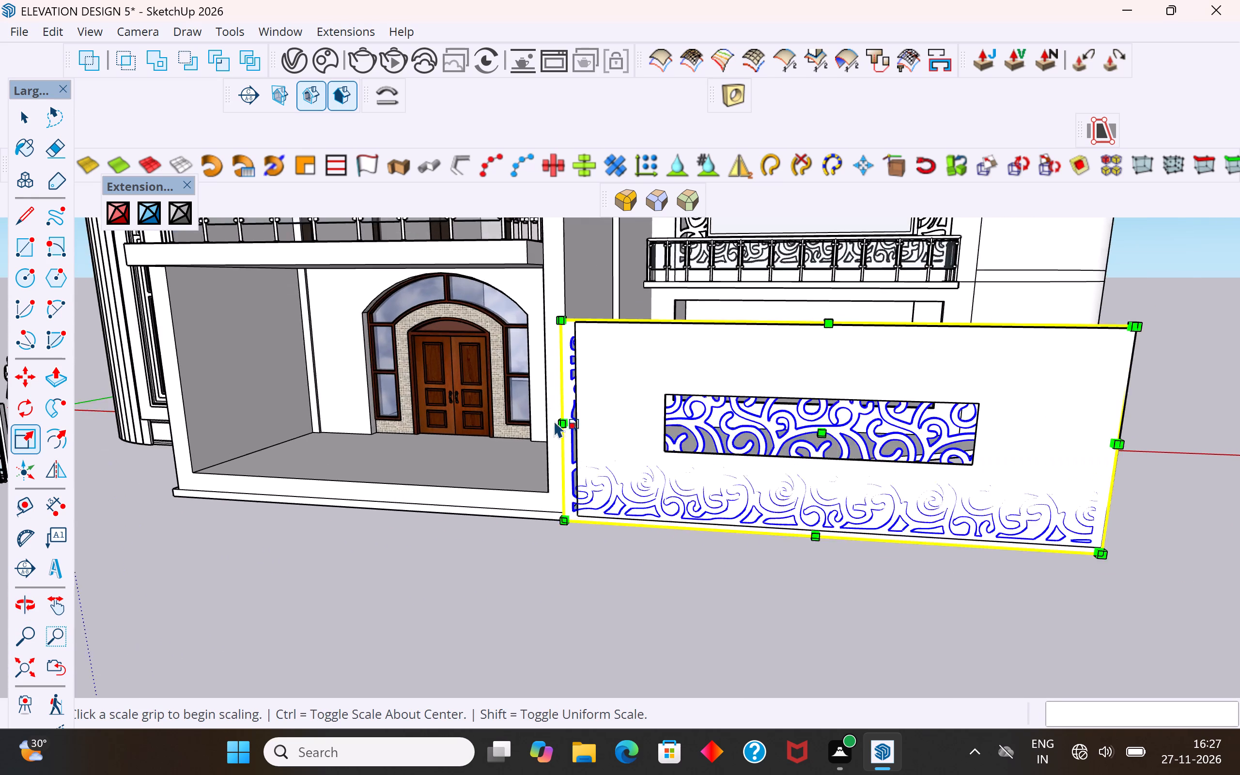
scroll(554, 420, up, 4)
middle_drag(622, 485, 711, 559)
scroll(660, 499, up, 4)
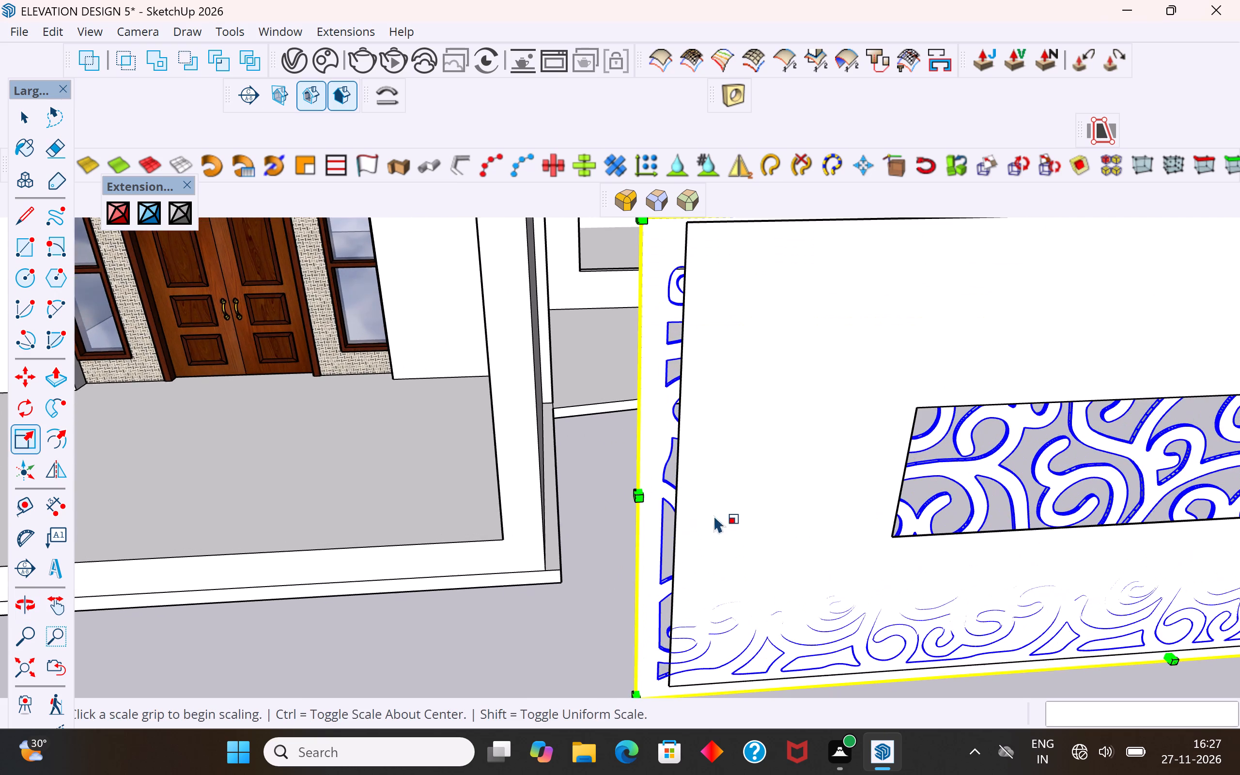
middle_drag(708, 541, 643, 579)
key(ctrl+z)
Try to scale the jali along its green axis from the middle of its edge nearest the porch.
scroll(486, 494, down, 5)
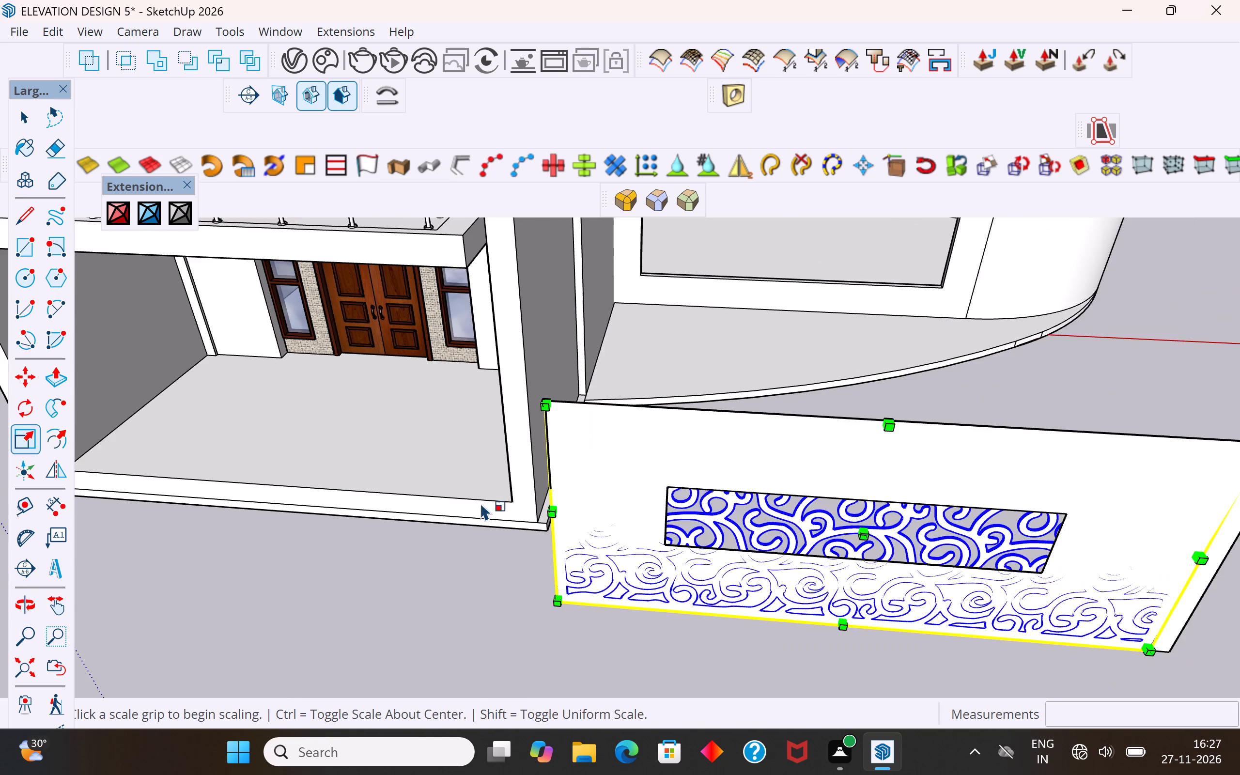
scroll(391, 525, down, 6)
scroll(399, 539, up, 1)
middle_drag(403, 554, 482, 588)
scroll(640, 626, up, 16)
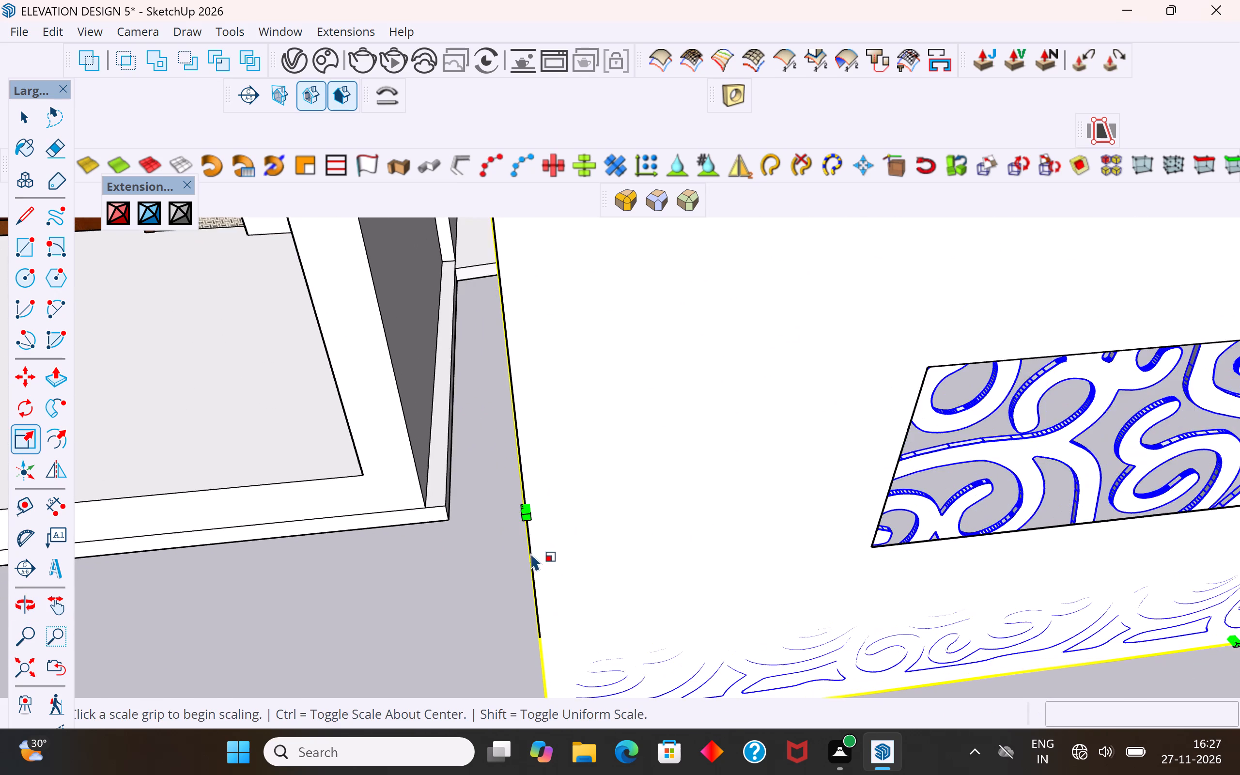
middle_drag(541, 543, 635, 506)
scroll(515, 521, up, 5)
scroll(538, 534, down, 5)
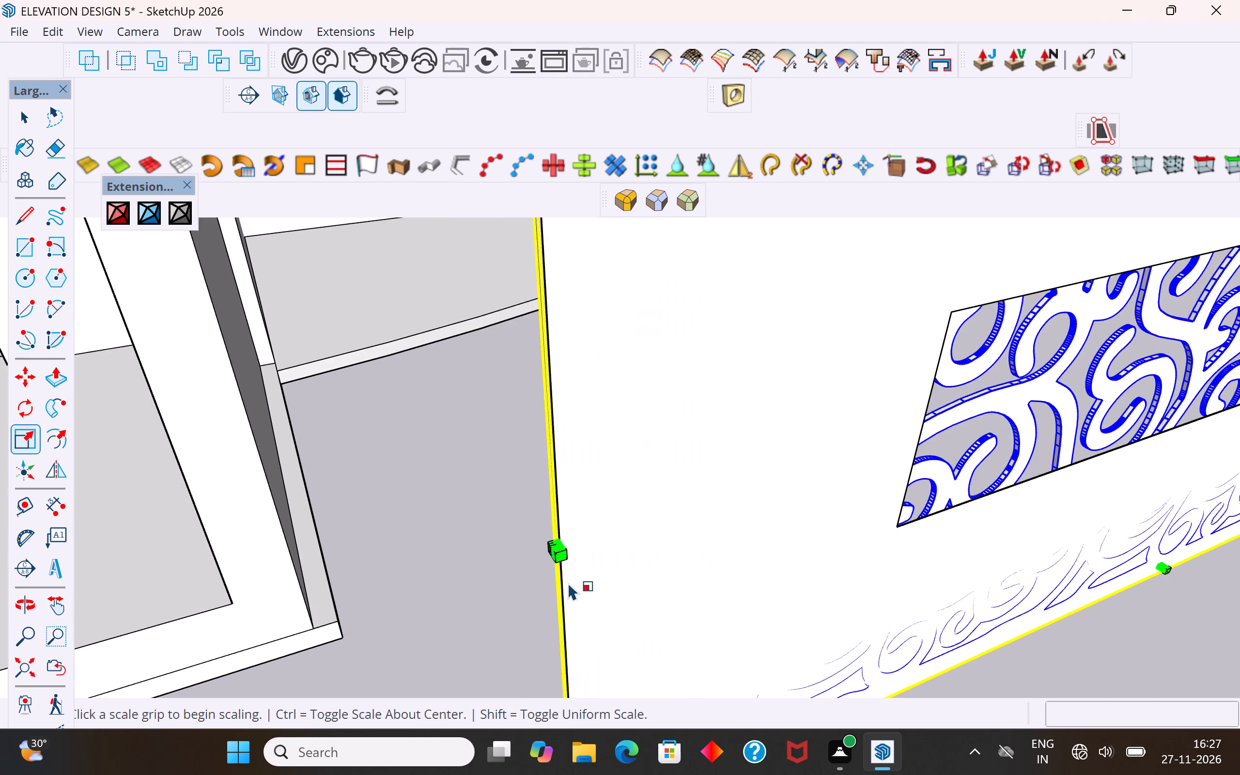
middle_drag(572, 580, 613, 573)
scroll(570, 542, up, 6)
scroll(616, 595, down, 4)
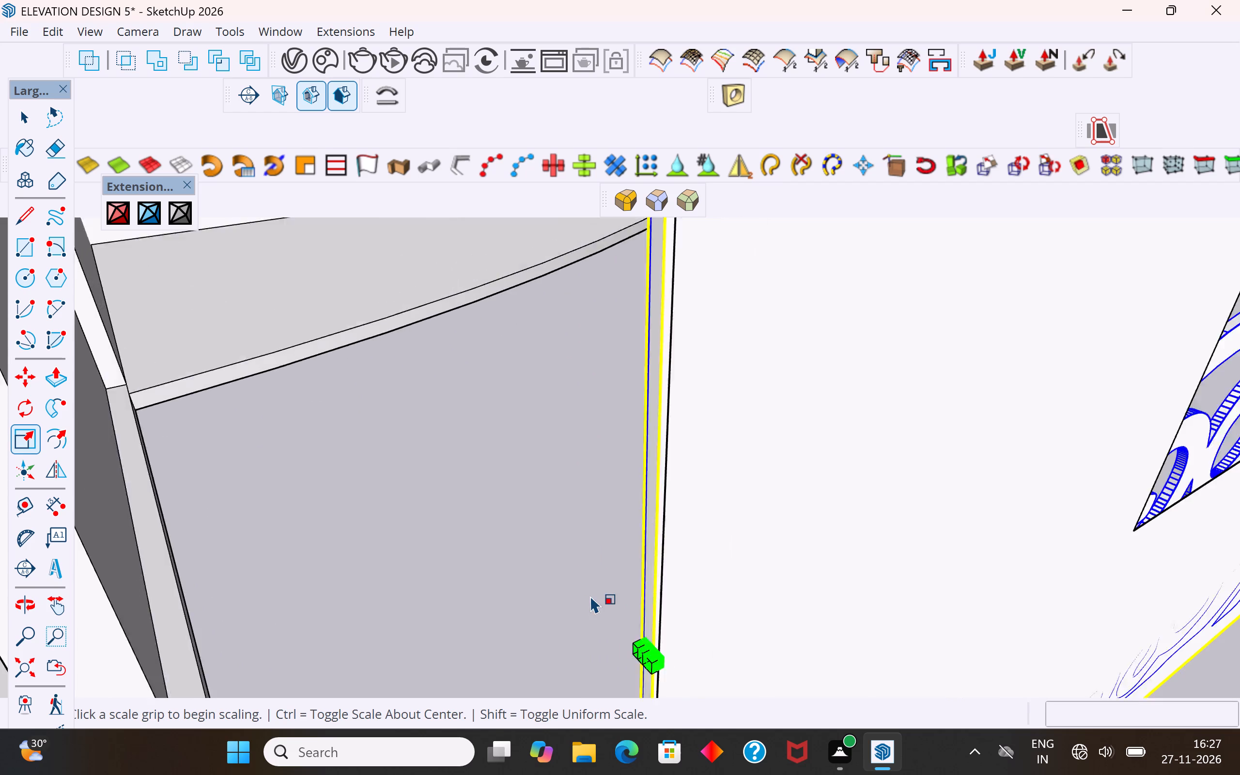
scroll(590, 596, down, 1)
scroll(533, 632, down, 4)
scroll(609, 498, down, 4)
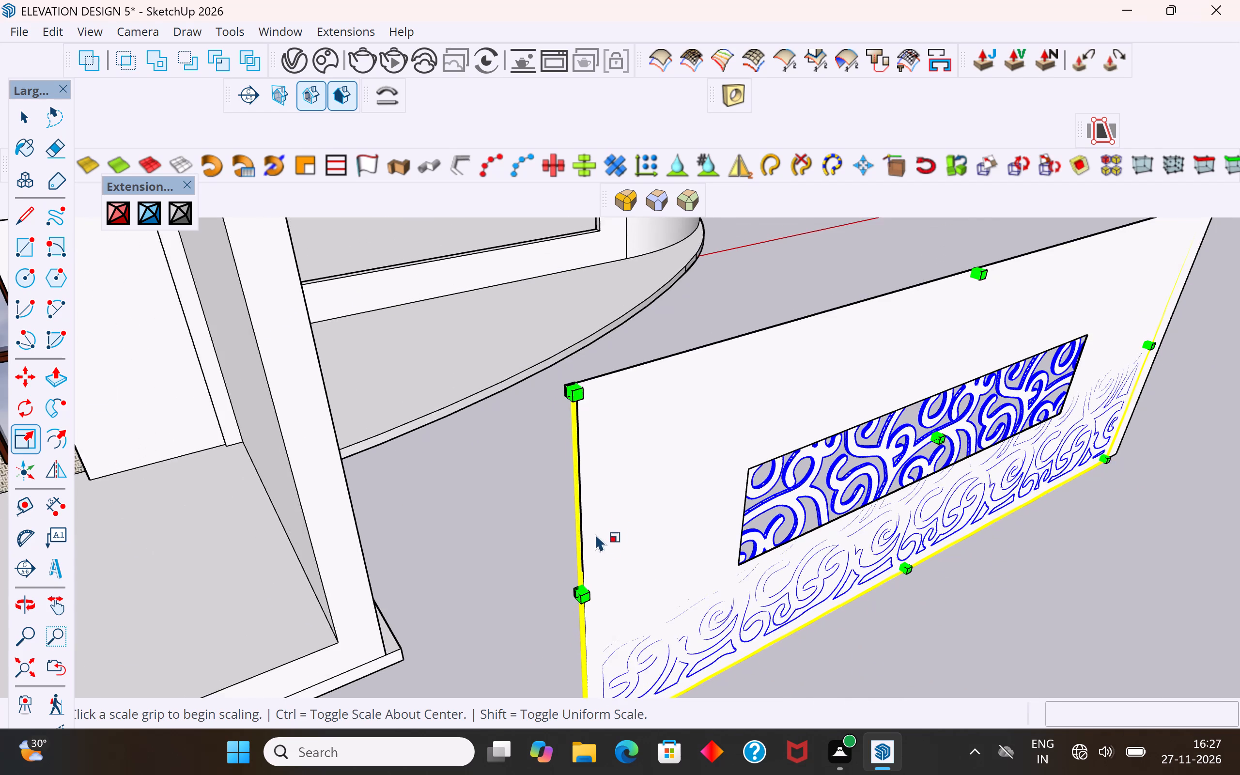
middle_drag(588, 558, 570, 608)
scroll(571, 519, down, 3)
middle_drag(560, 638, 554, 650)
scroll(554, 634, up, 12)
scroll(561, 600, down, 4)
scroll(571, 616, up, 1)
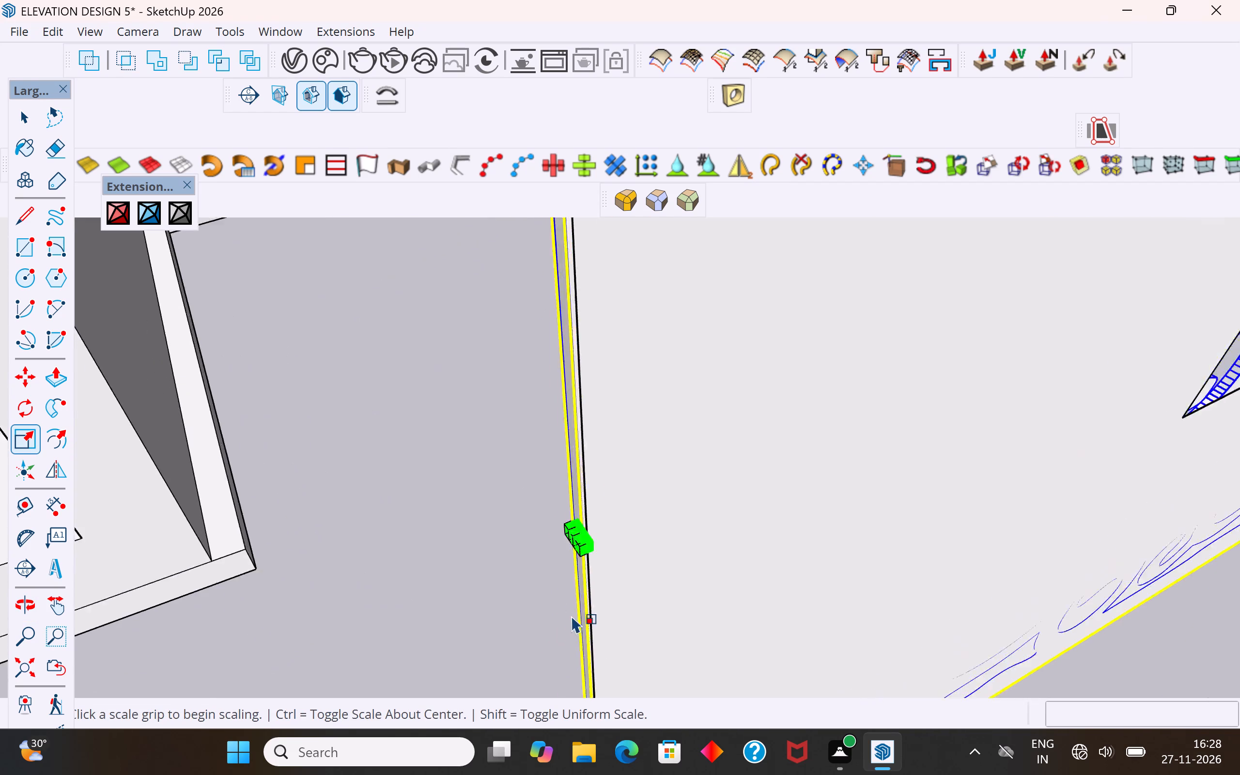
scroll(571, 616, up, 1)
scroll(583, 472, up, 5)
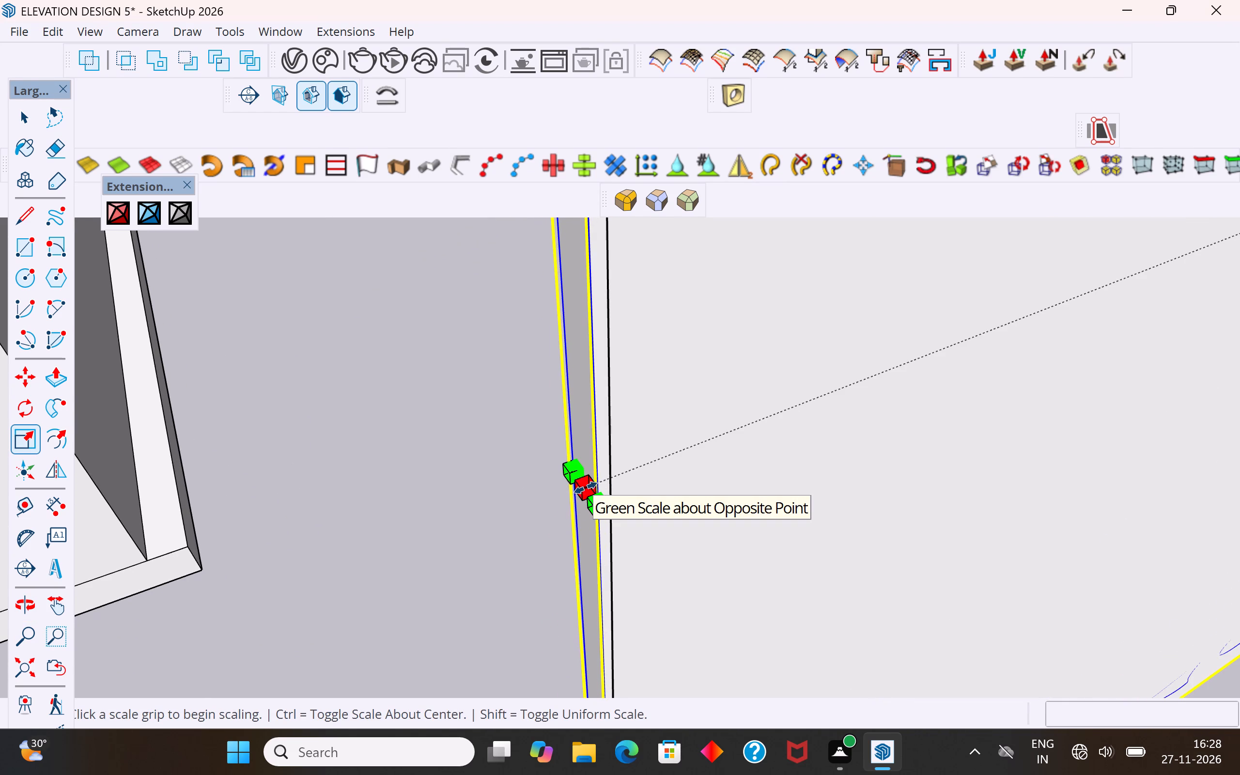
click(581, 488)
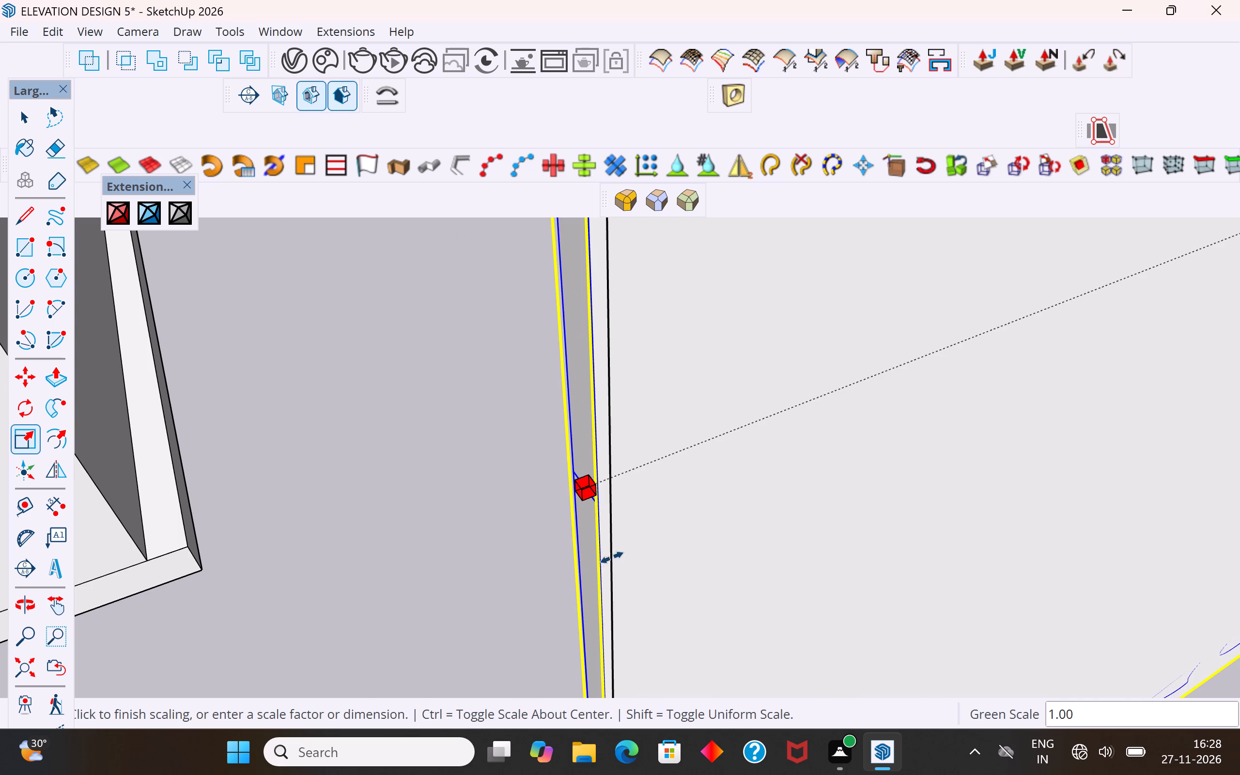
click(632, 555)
Scale the jali by about 1.03 along its green axis so its far edge meets the panel's edge farthest from the porch.
scroll(410, 577, down, 16)
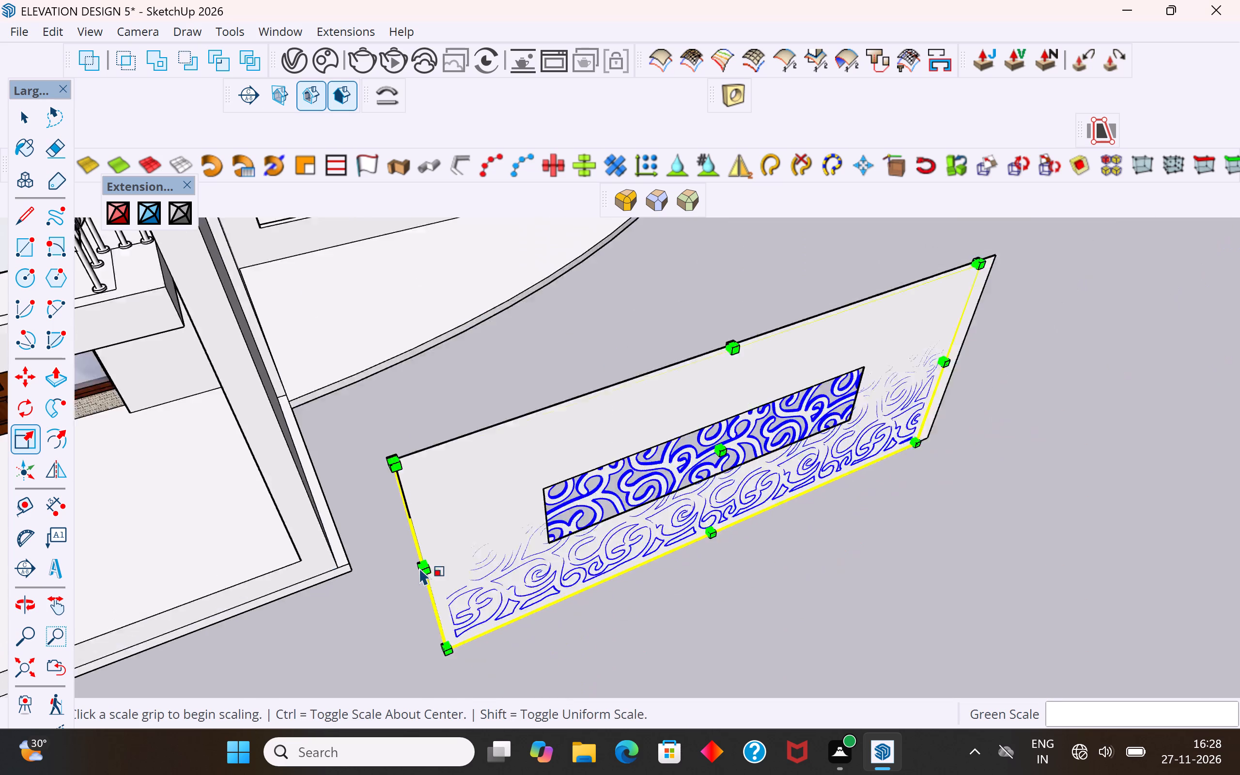
middle_drag(646, 546, 529, 483)
scroll(777, 418, up, 11)
middle_drag(853, 396, 853, 464)
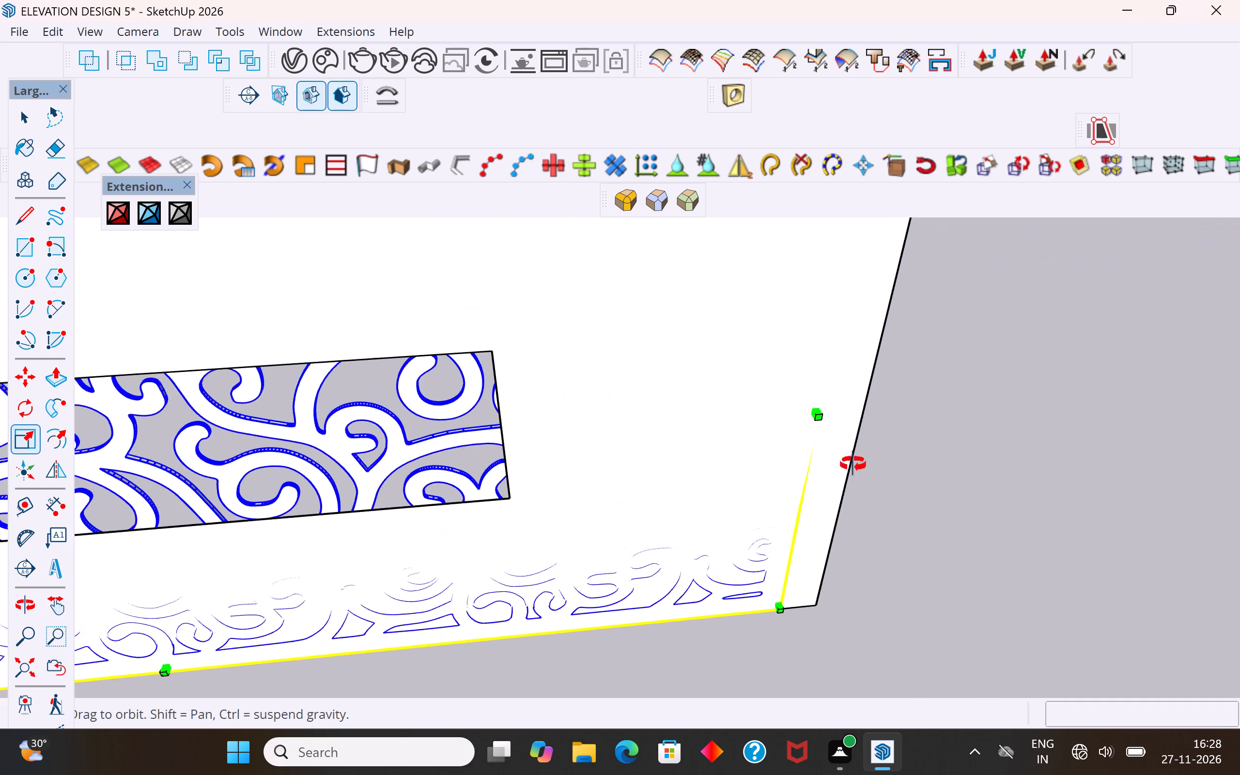
middle_drag(853, 464, 852, 470)
scroll(836, 412, up, 16)
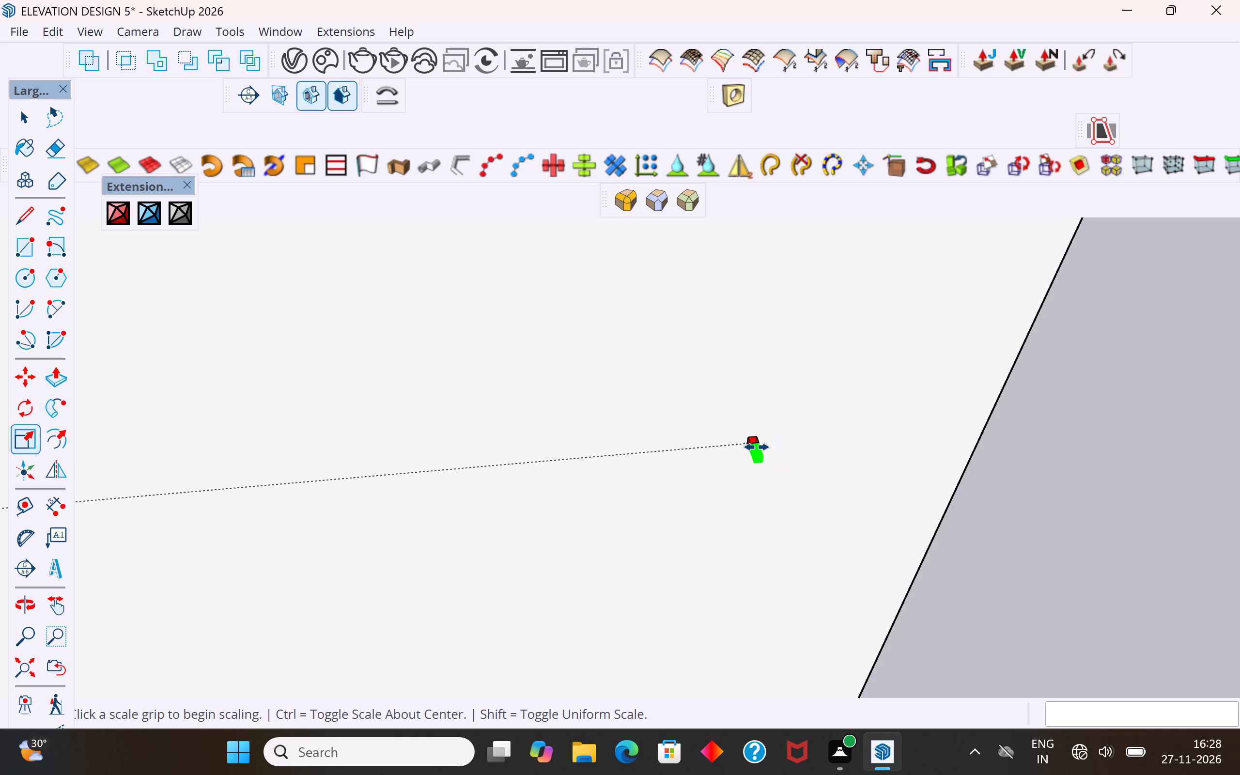
click(757, 447)
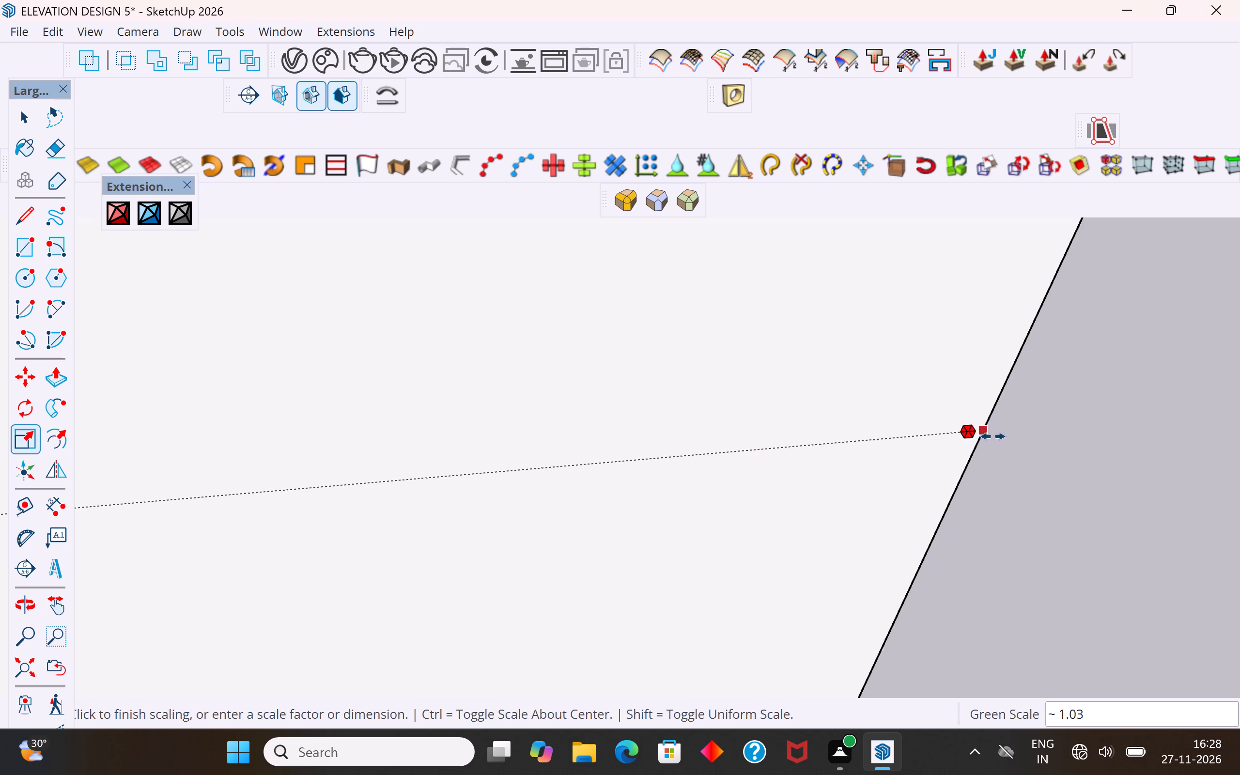
click(987, 437)
scroll(905, 501, down, 4)
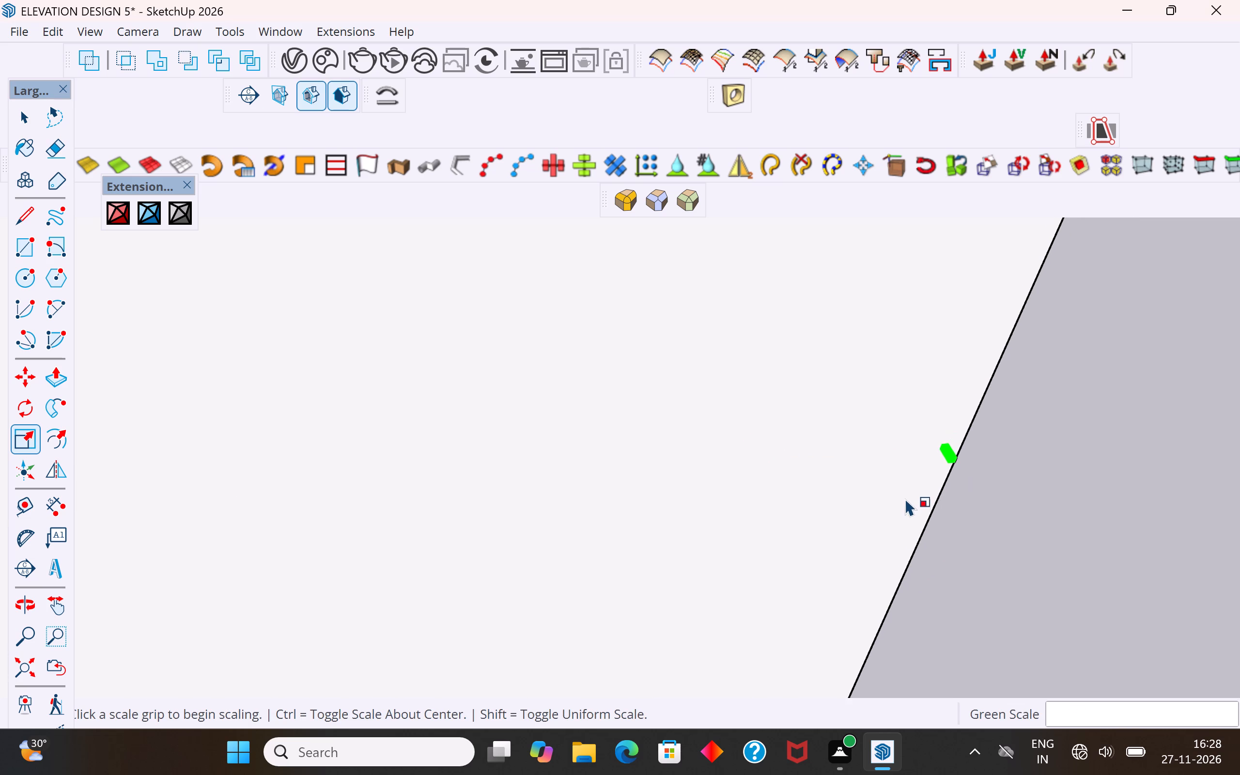
scroll(905, 498, down, 5)
scroll(906, 498, up, 1)
scroll(907, 510, down, 17)
middle_drag(917, 501, 917, 418)
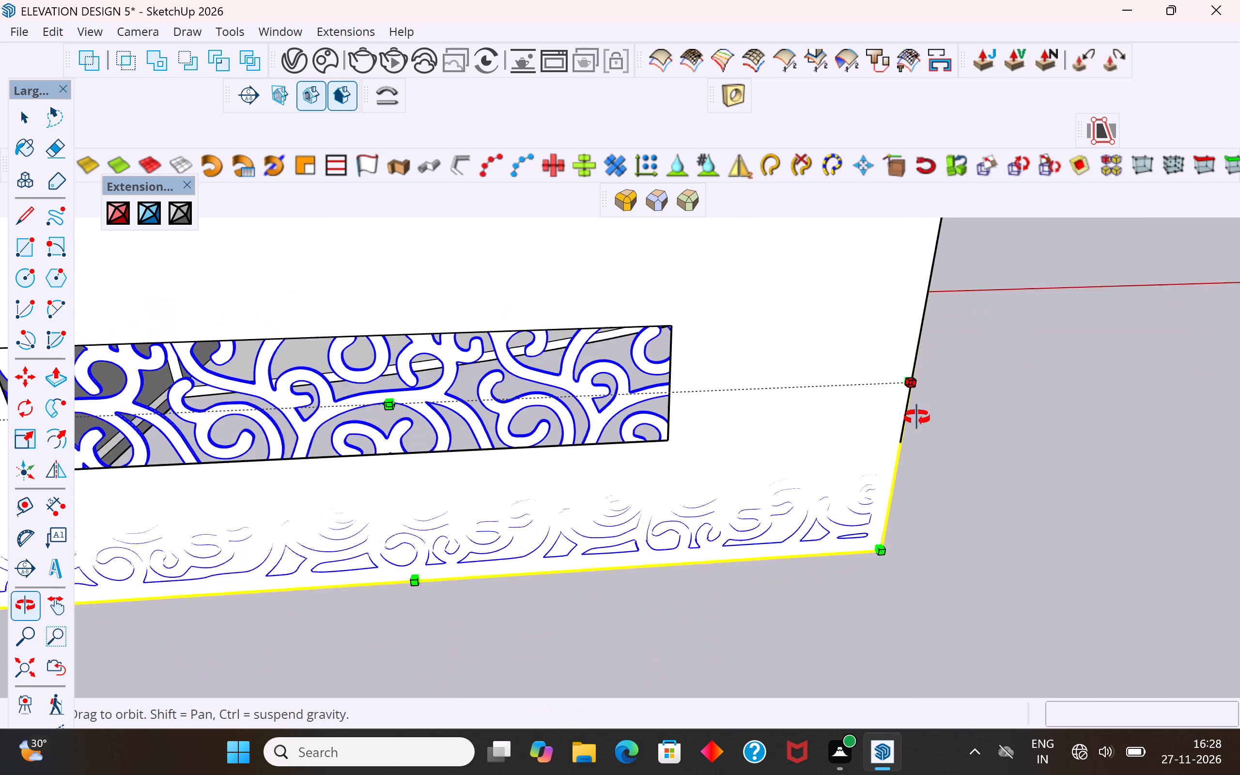
middle_drag(917, 418, 918, 422)
click(29, 119)
click(607, 622)
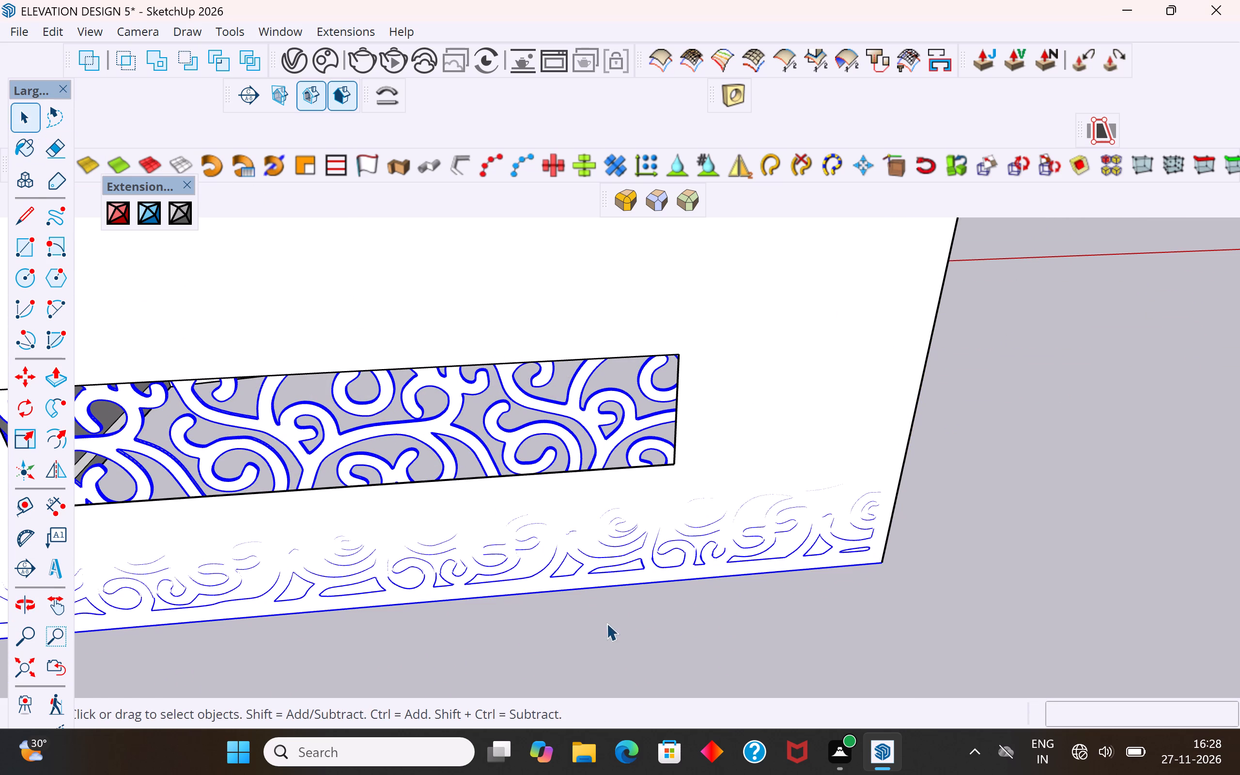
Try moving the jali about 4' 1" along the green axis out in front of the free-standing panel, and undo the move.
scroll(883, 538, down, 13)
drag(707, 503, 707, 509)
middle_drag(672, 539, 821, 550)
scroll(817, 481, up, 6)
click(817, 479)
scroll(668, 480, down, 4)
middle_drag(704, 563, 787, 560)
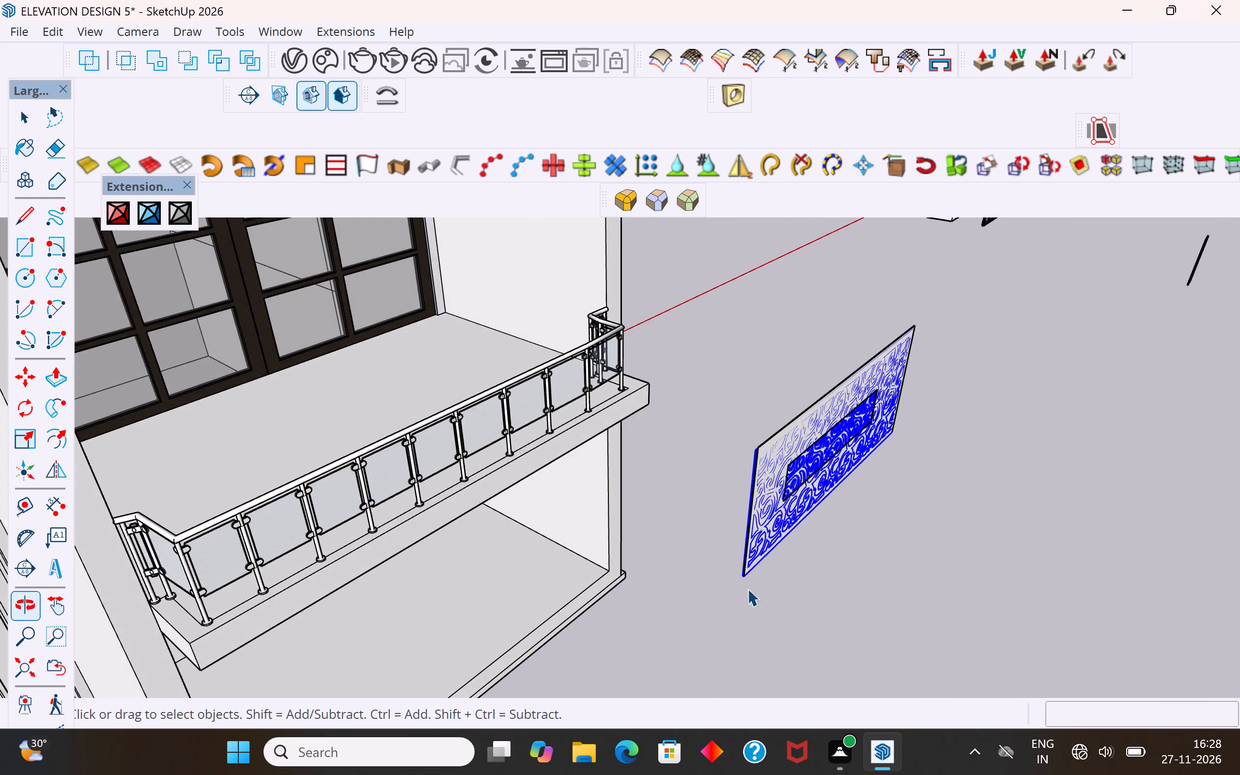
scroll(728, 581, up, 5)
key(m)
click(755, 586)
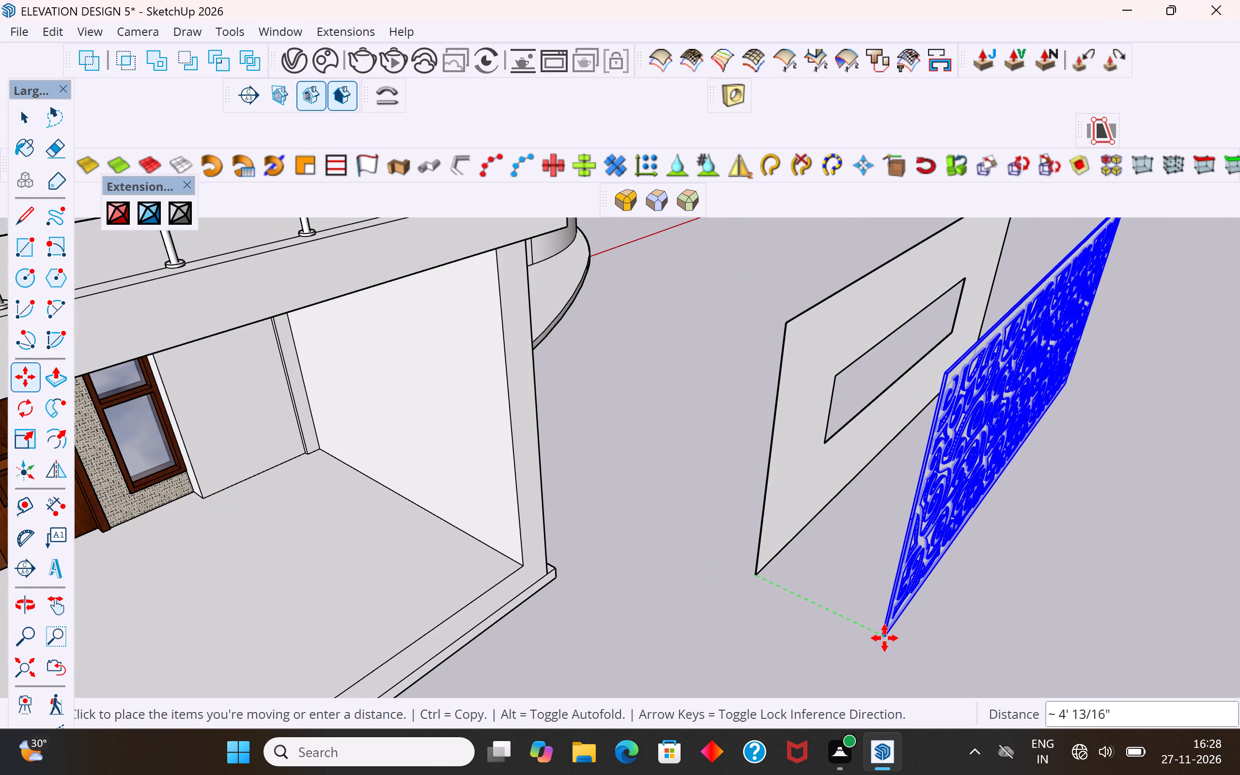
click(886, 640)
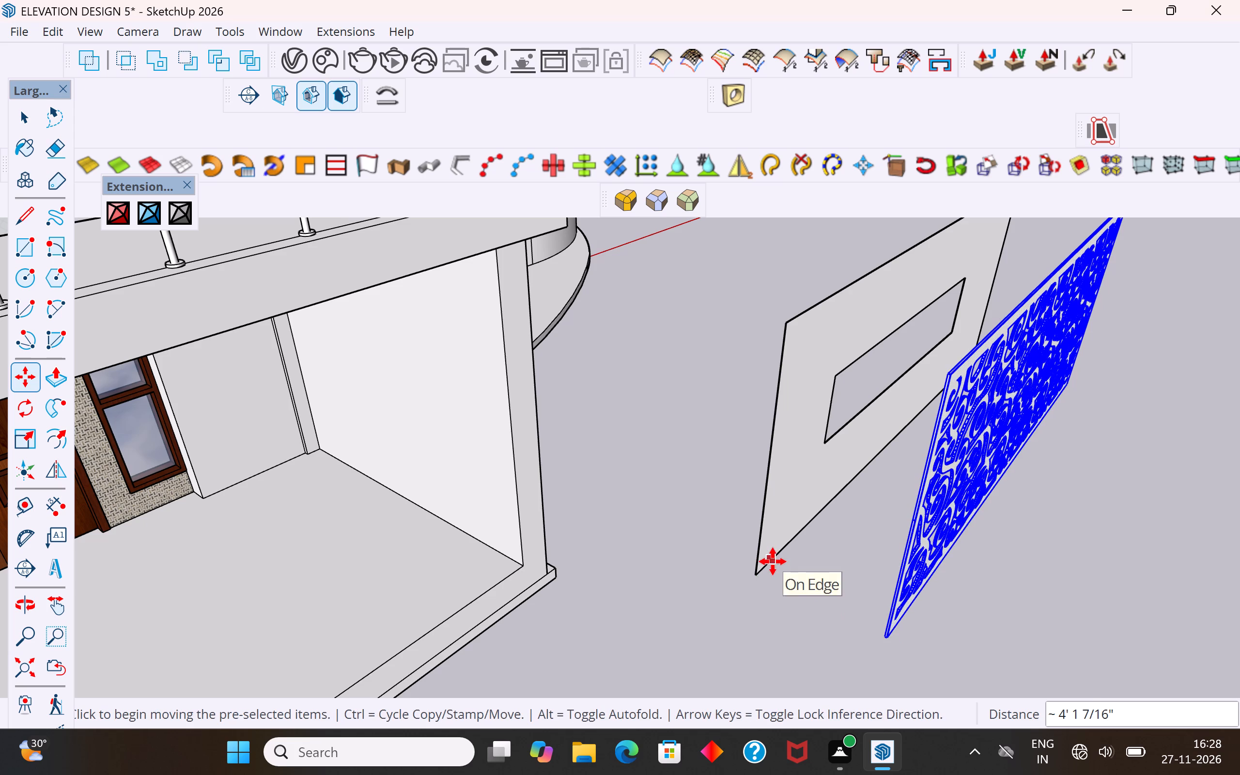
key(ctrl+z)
Move the scrollwork jali about 4' along the green axis, out in front of the free-standing panel.
click(754, 582)
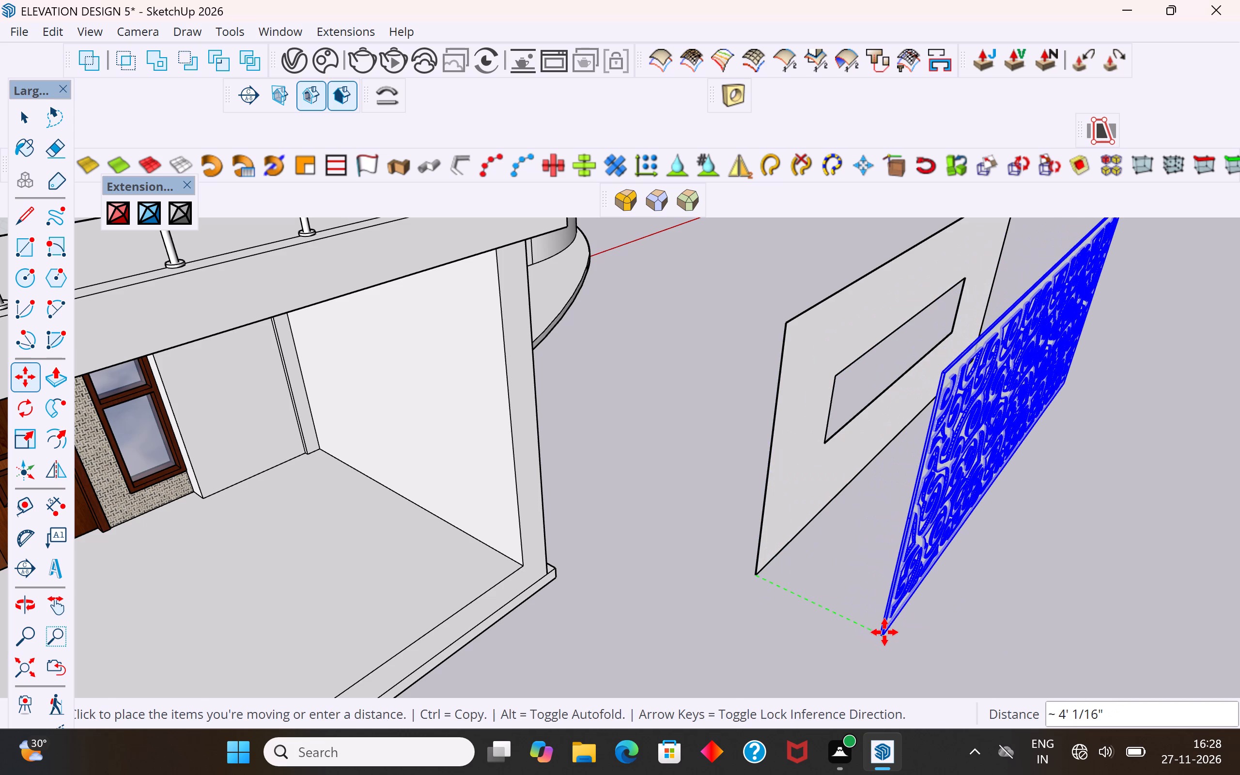
click(884, 632)
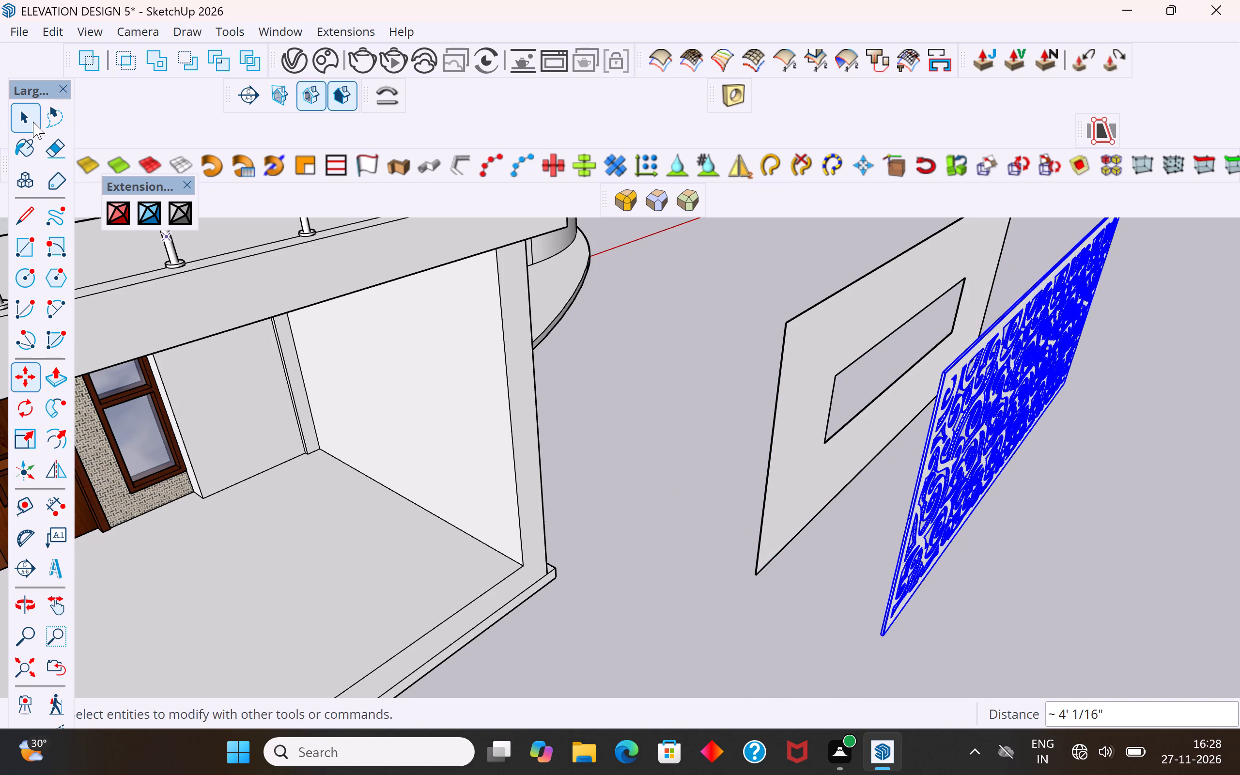
click(33, 122)
click(742, 434)
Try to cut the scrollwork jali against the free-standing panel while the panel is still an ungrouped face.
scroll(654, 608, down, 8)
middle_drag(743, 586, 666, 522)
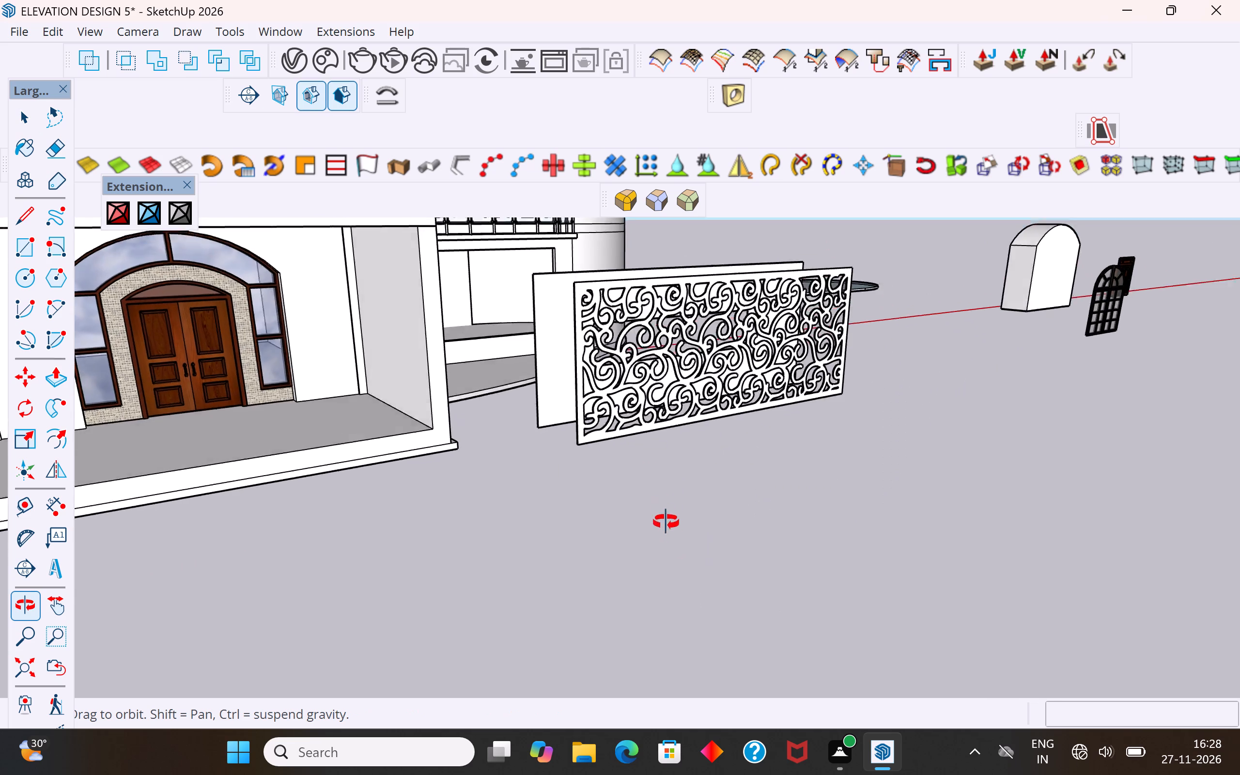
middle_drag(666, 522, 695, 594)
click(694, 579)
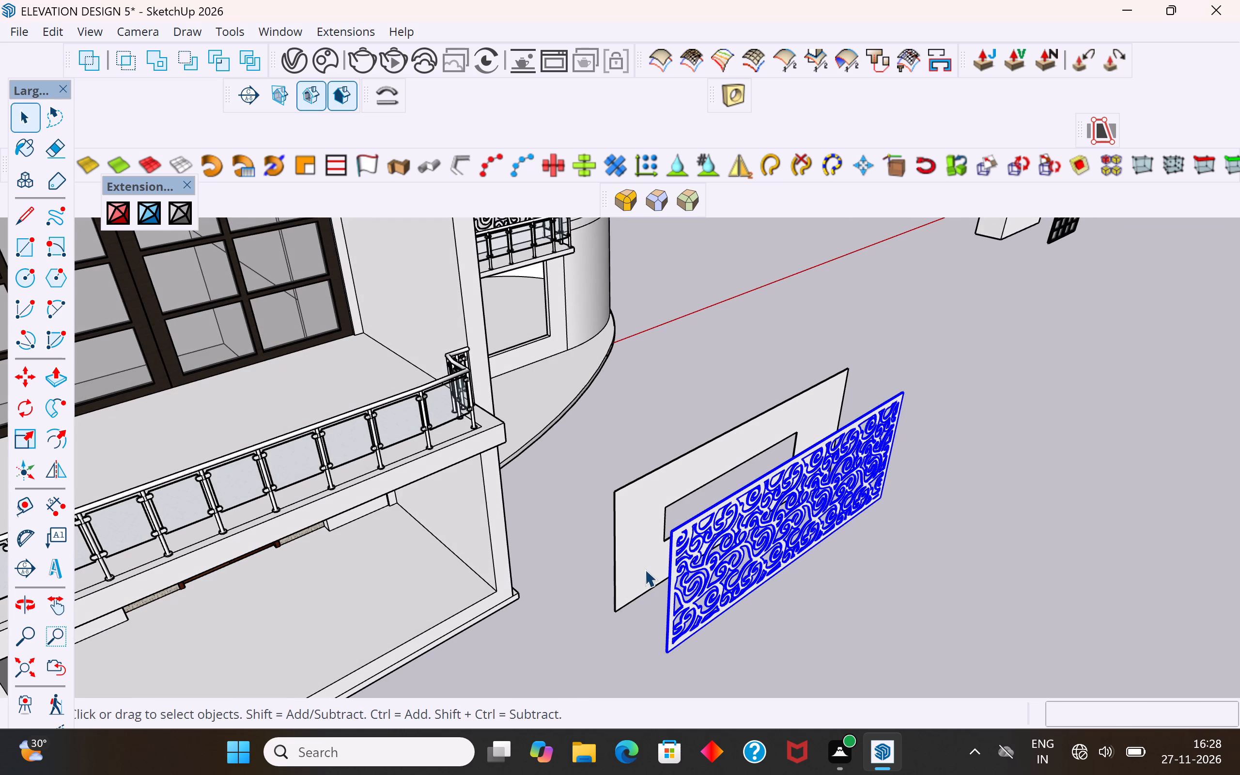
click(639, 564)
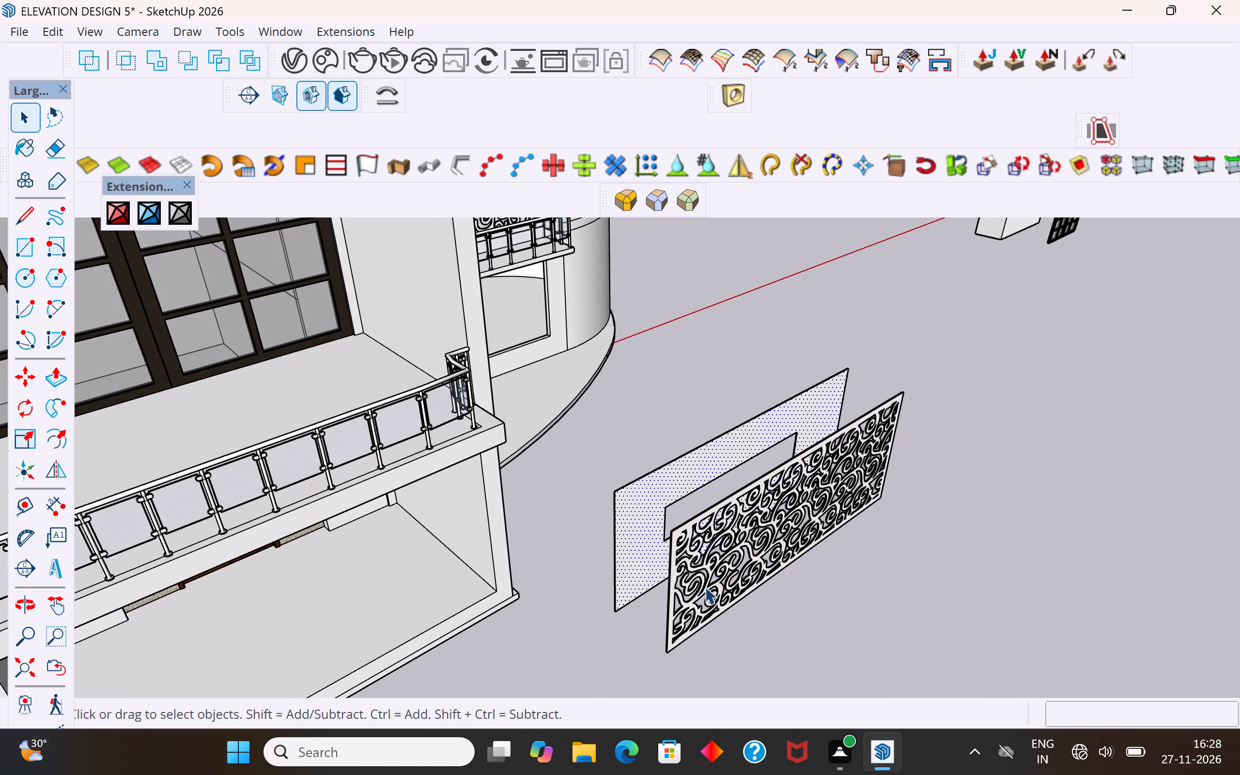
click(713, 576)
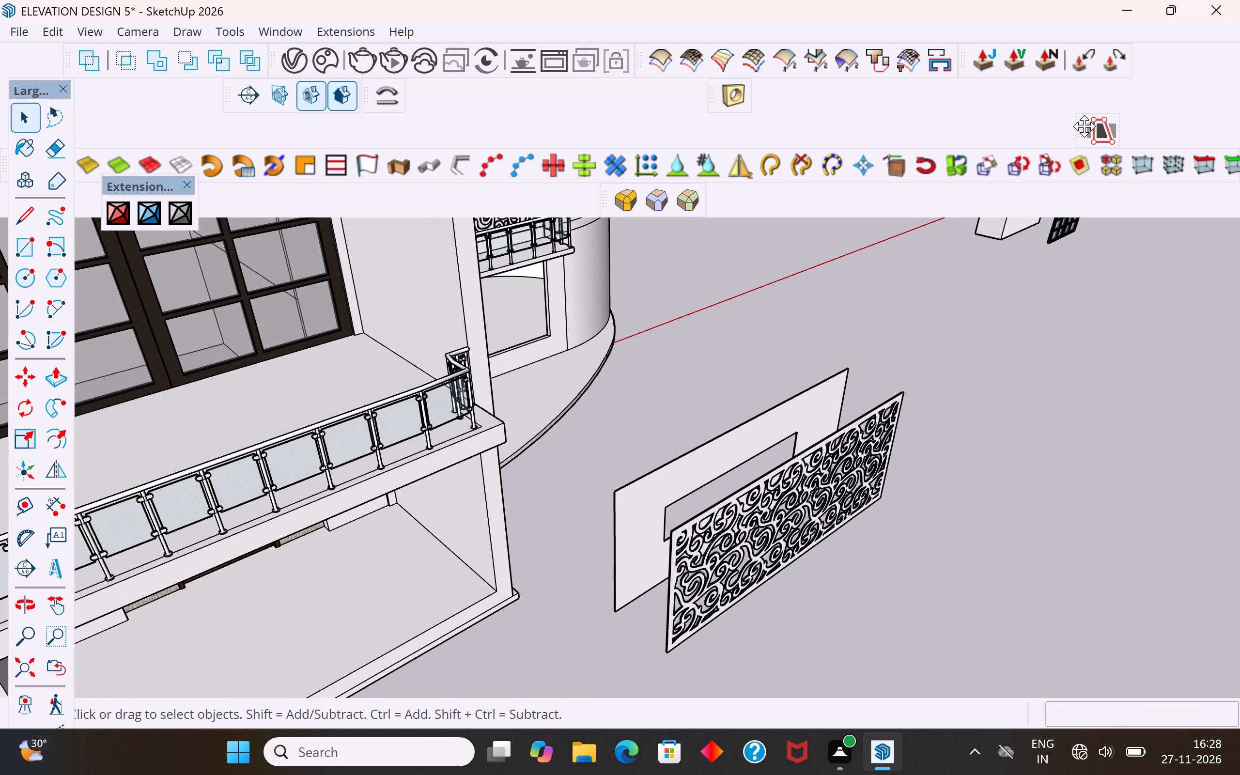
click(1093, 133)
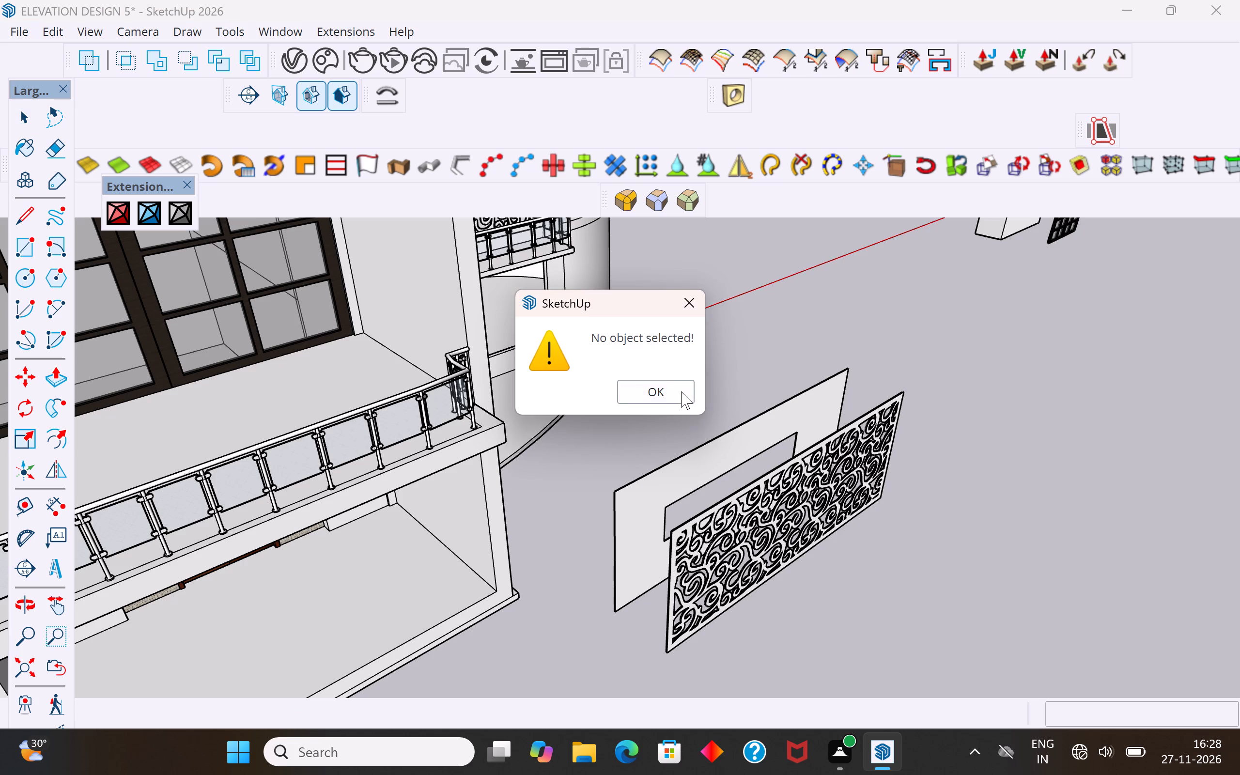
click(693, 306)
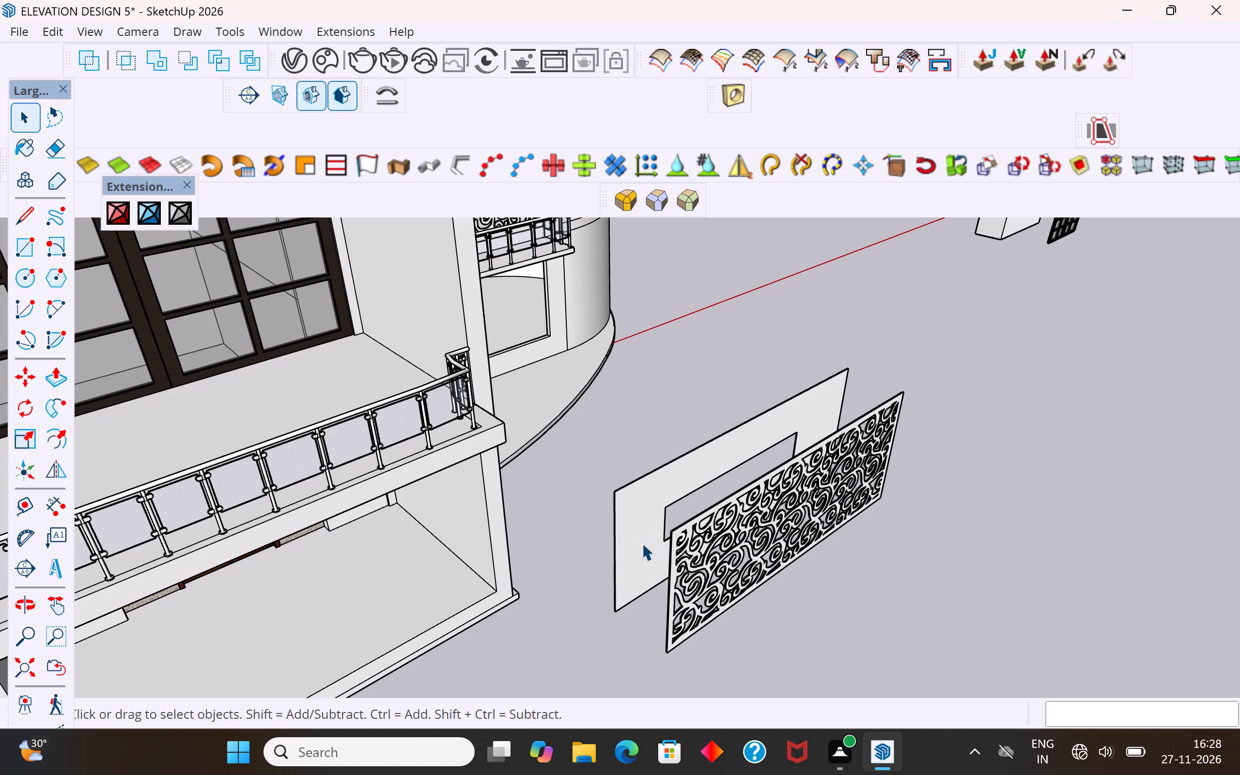
Extrude the free-standing panel's face with its rectangular opening to a 2" thickness.
drag(642, 543, 642, 548)
click(642, 570)
middle_drag(634, 624, 768, 634)
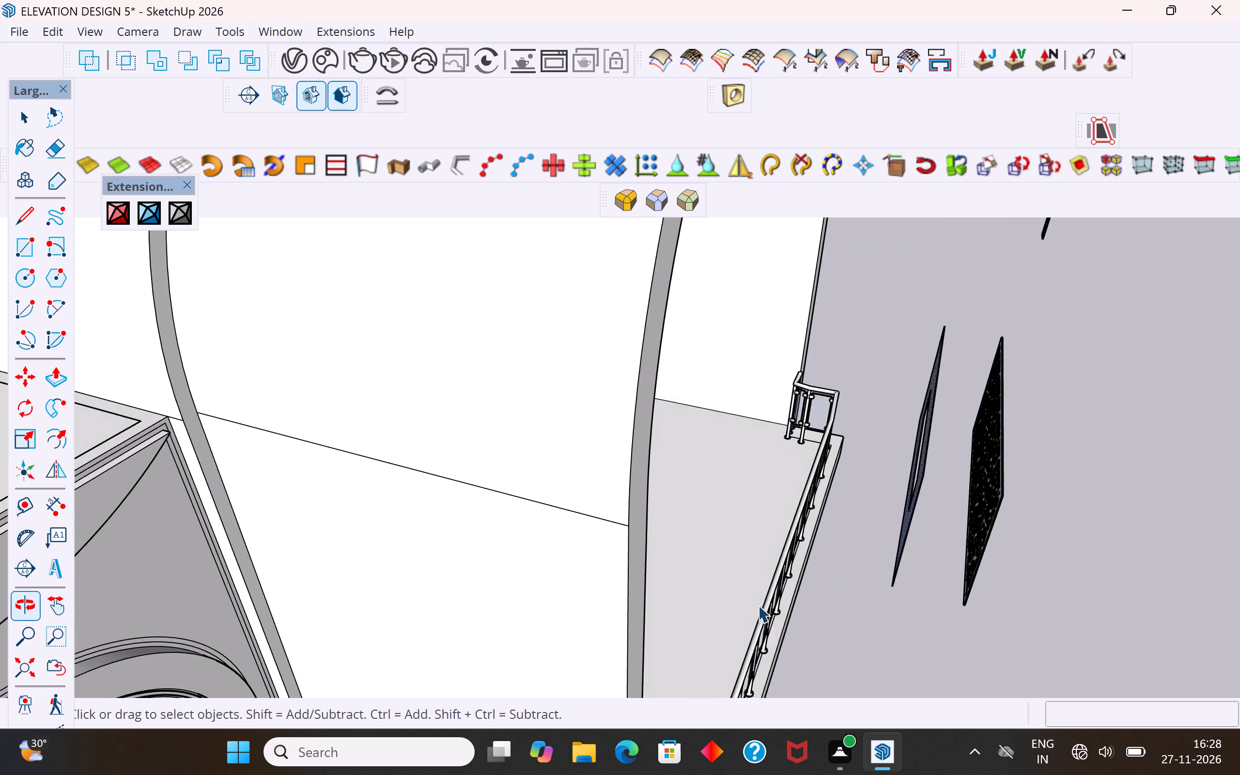
scroll(748, 597, down, 4)
middle_drag(862, 573, 873, 571)
scroll(881, 523, up, 6)
middle_drag(866, 574, 902, 573)
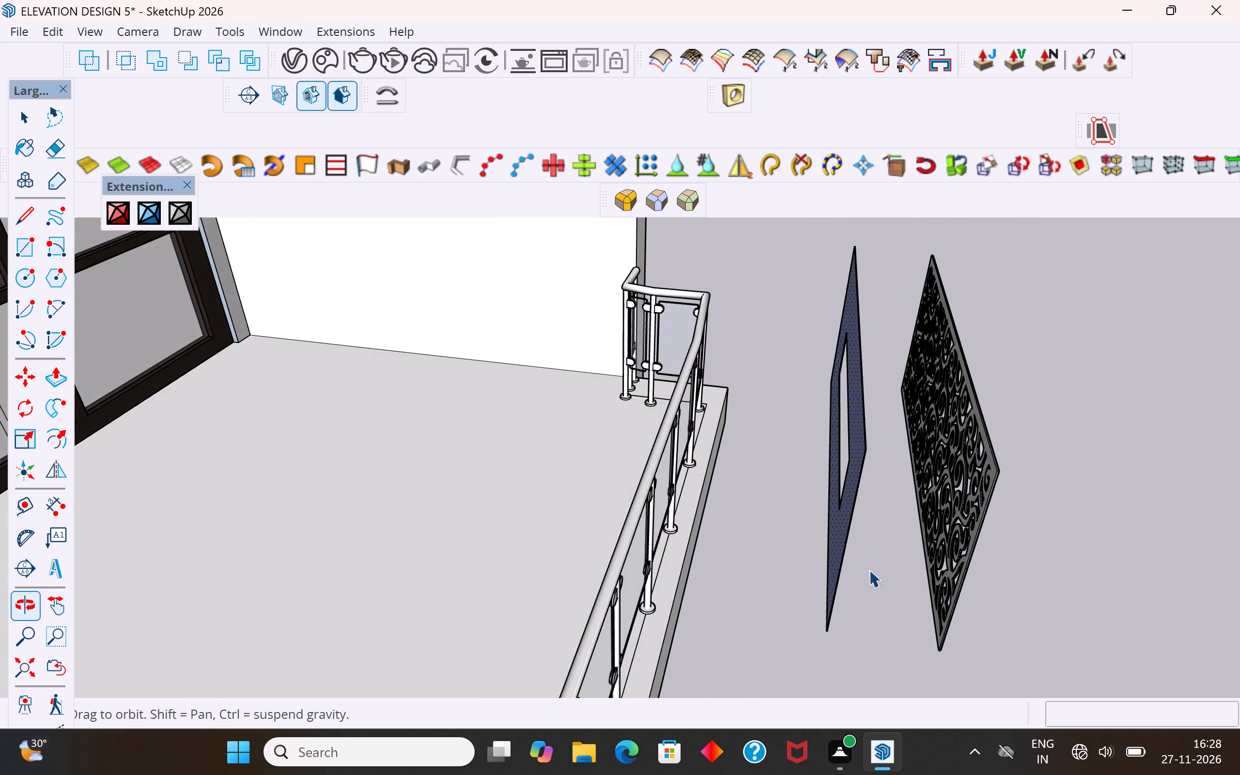
scroll(842, 549, up, 10)
click(838, 524)
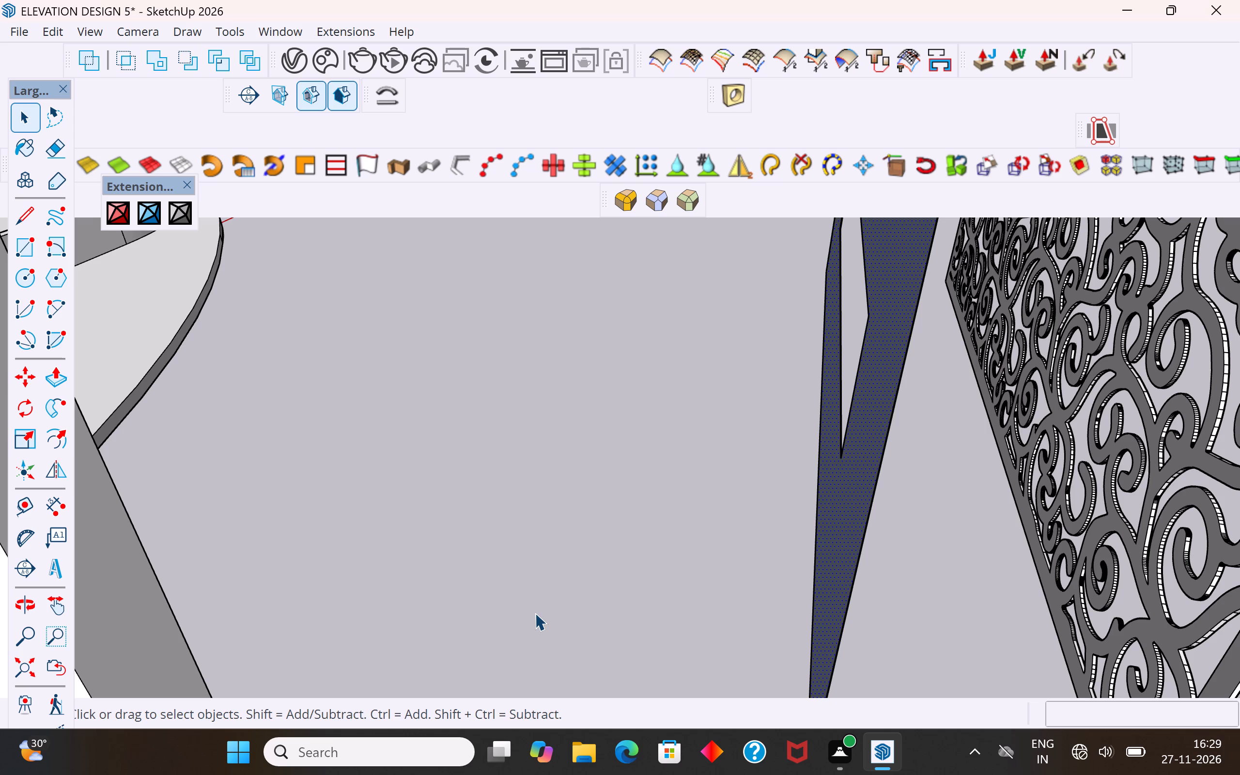
click(48, 375)
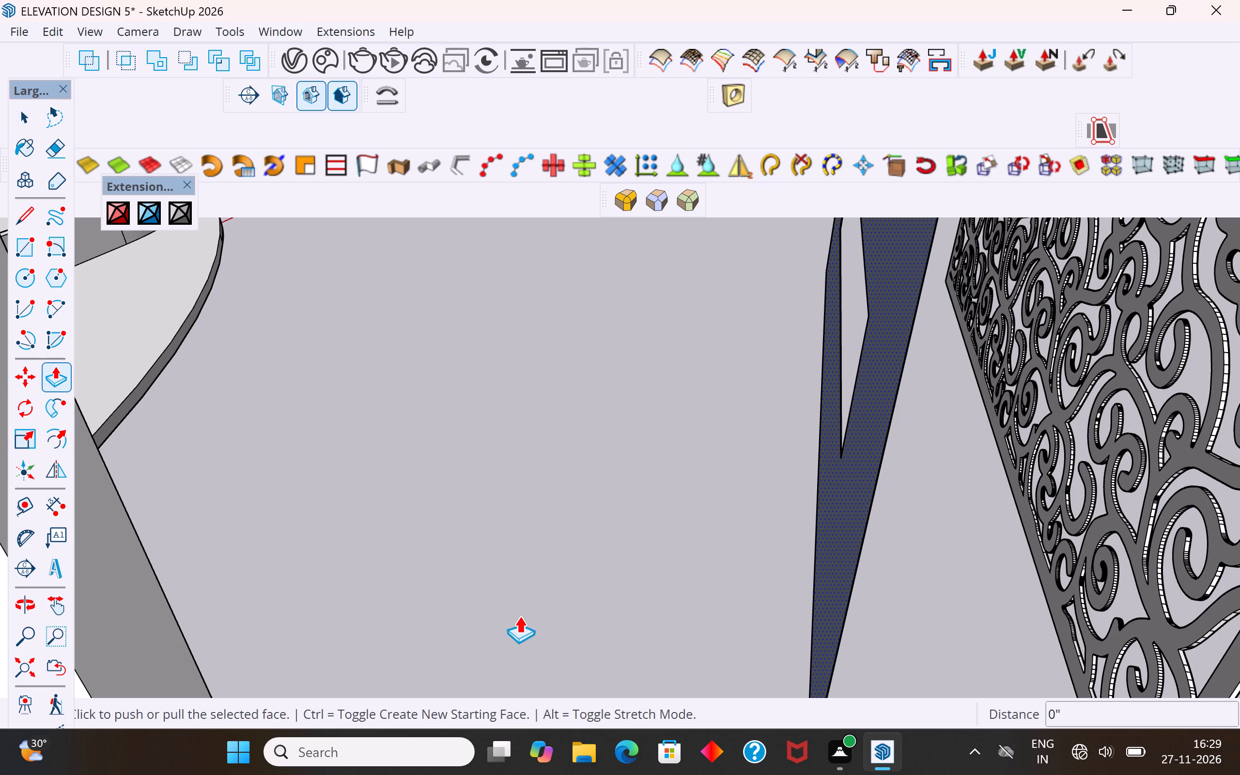
scroll(554, 607, down, 4)
scroll(594, 484, down, 4)
middle_drag(582, 553, 644, 559)
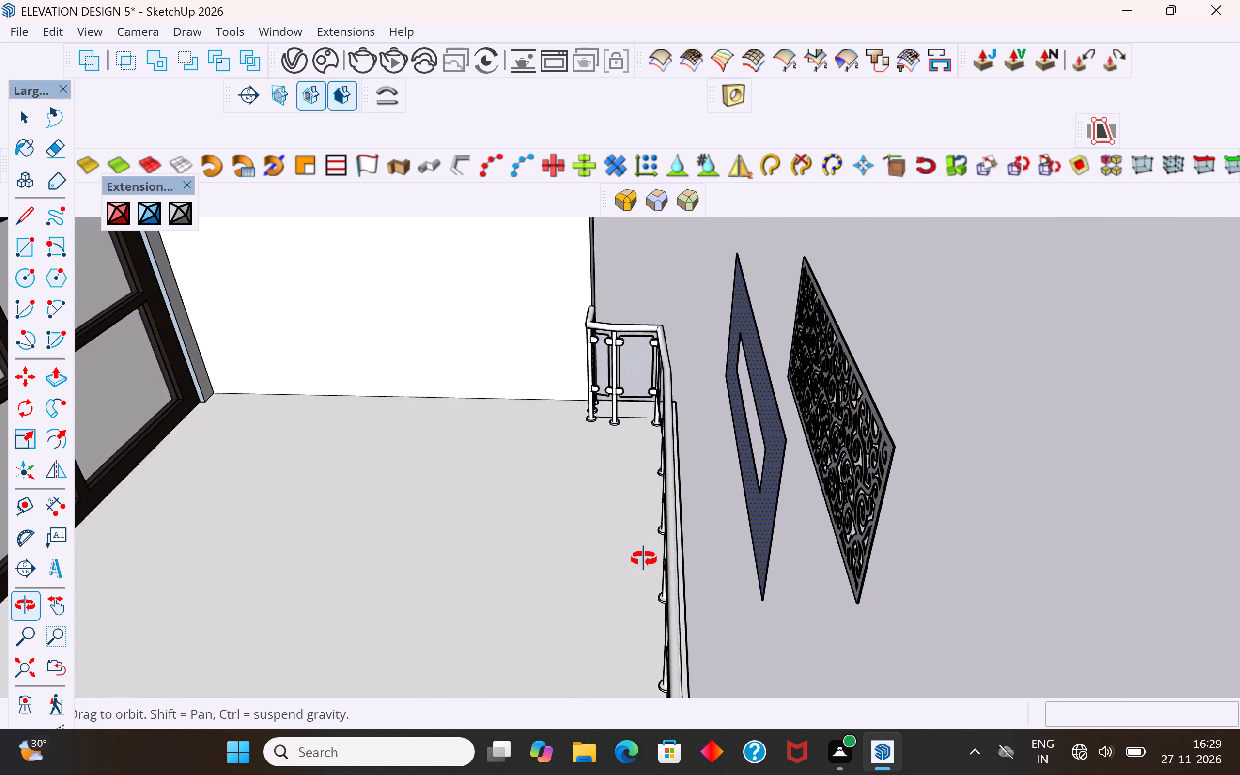
middle_drag(644, 559, 645, 560)
scroll(785, 585, up, 11)
middle_drag(793, 569, 818, 548)
click(718, 517)
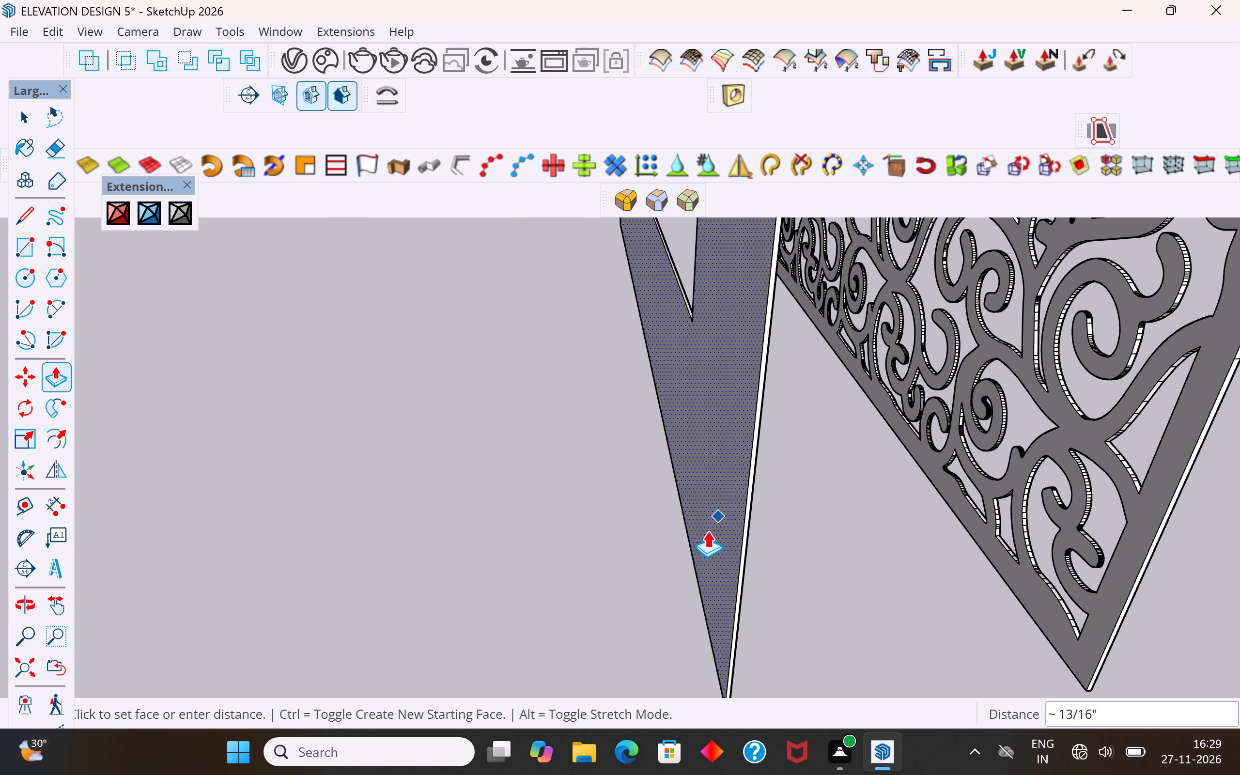
text(2")
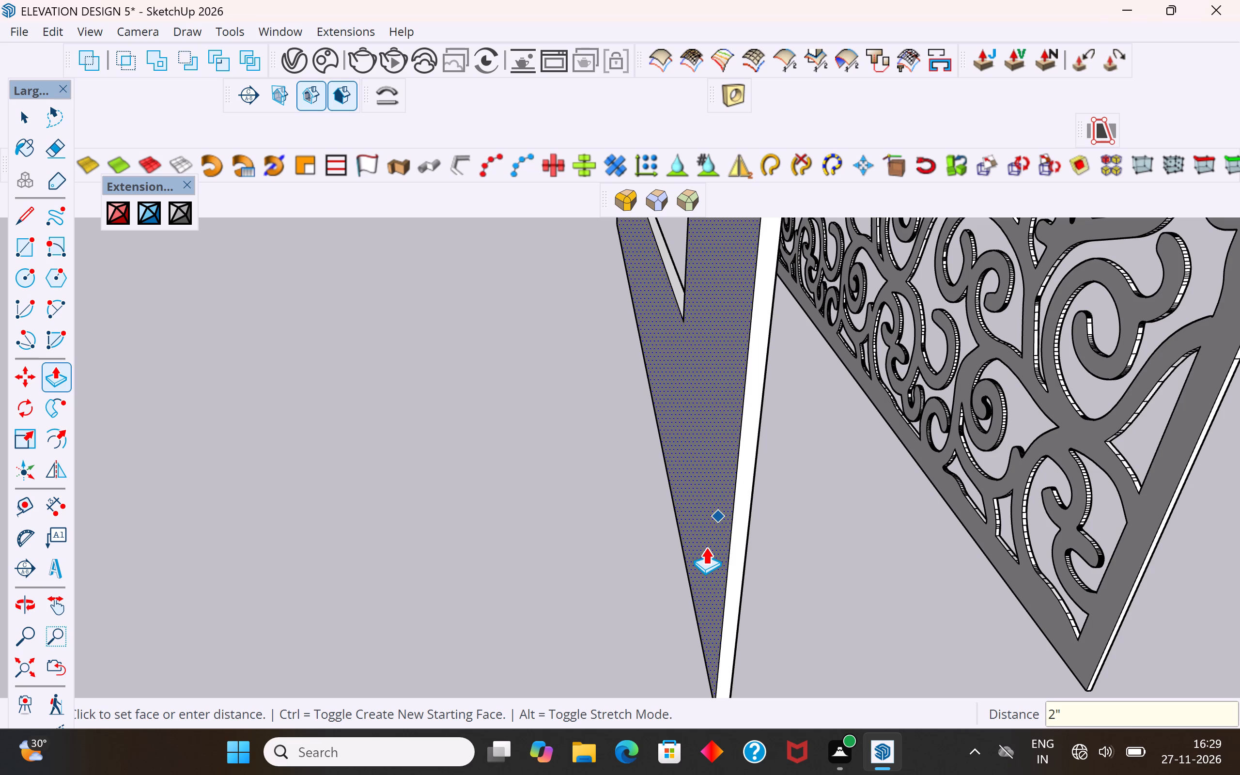
key(Return)
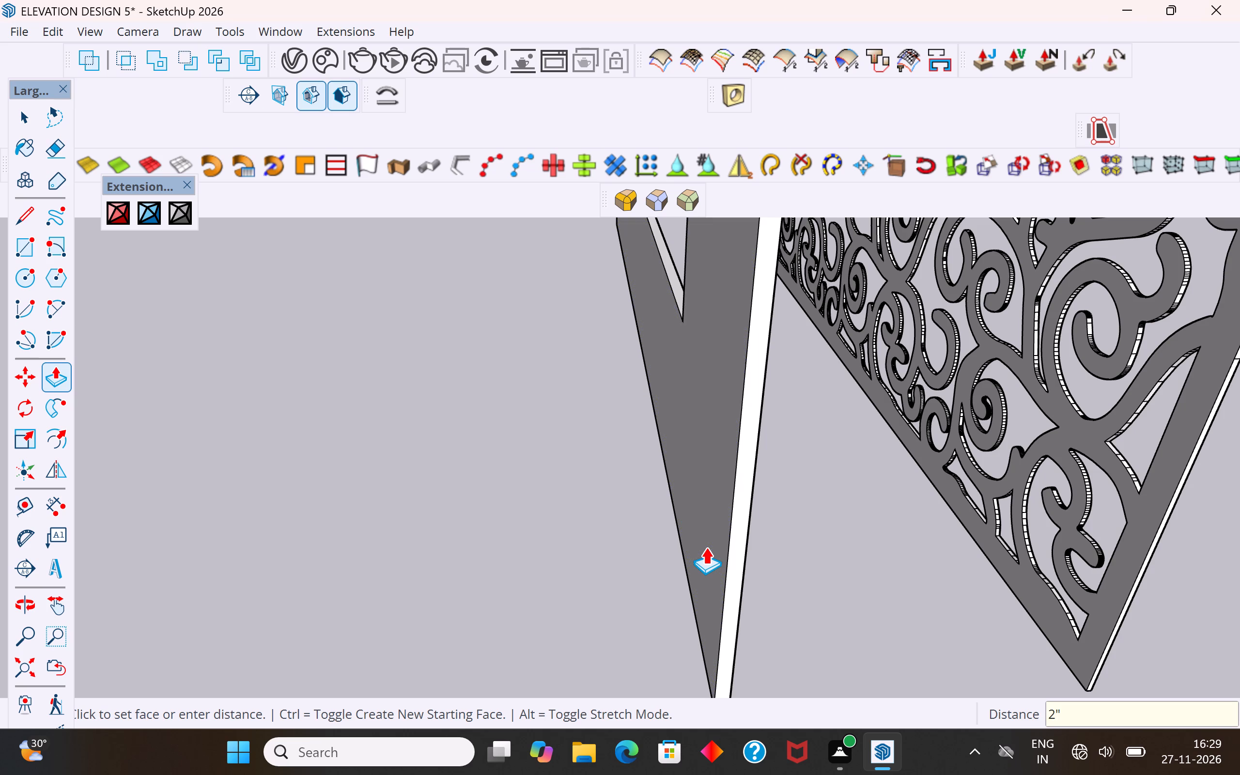
Make all of the thickened free-standing panel's geometry a group.
scroll(562, 518, down, 10)
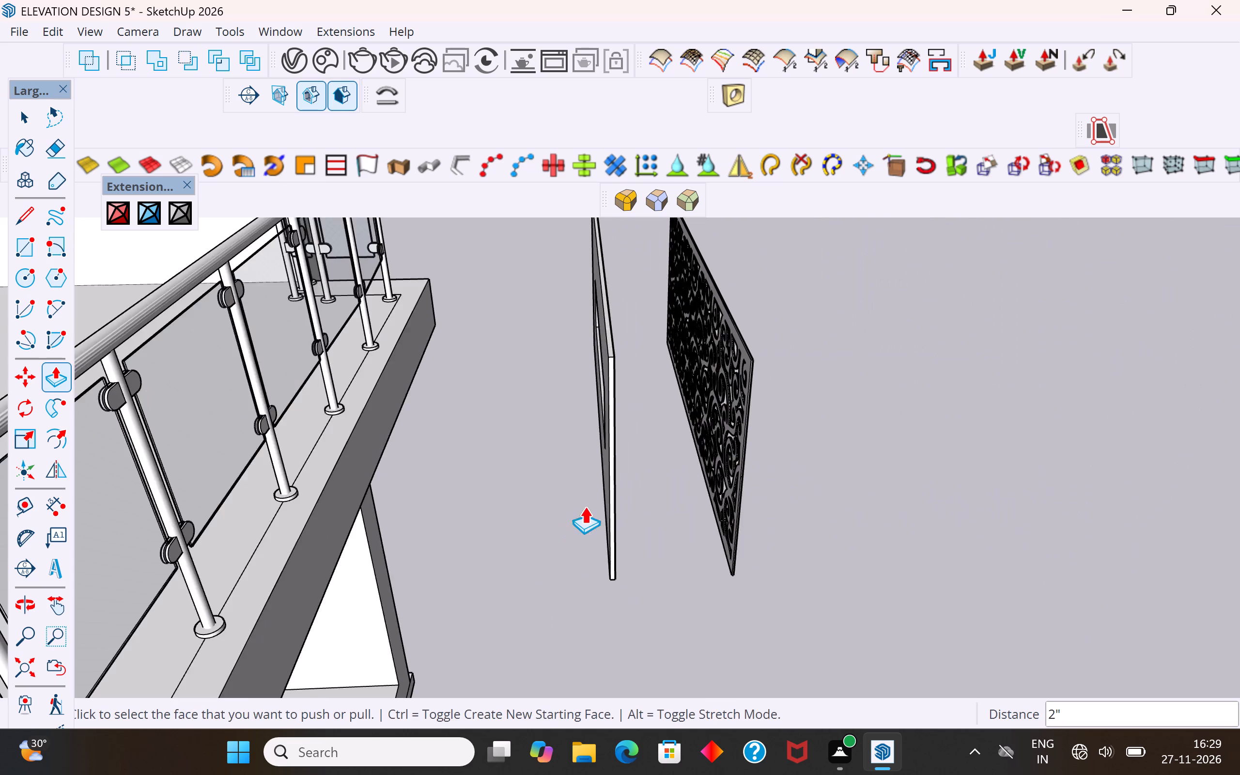
middle_drag(587, 521, 587, 565)
click(25, 122)
click(467, 374)
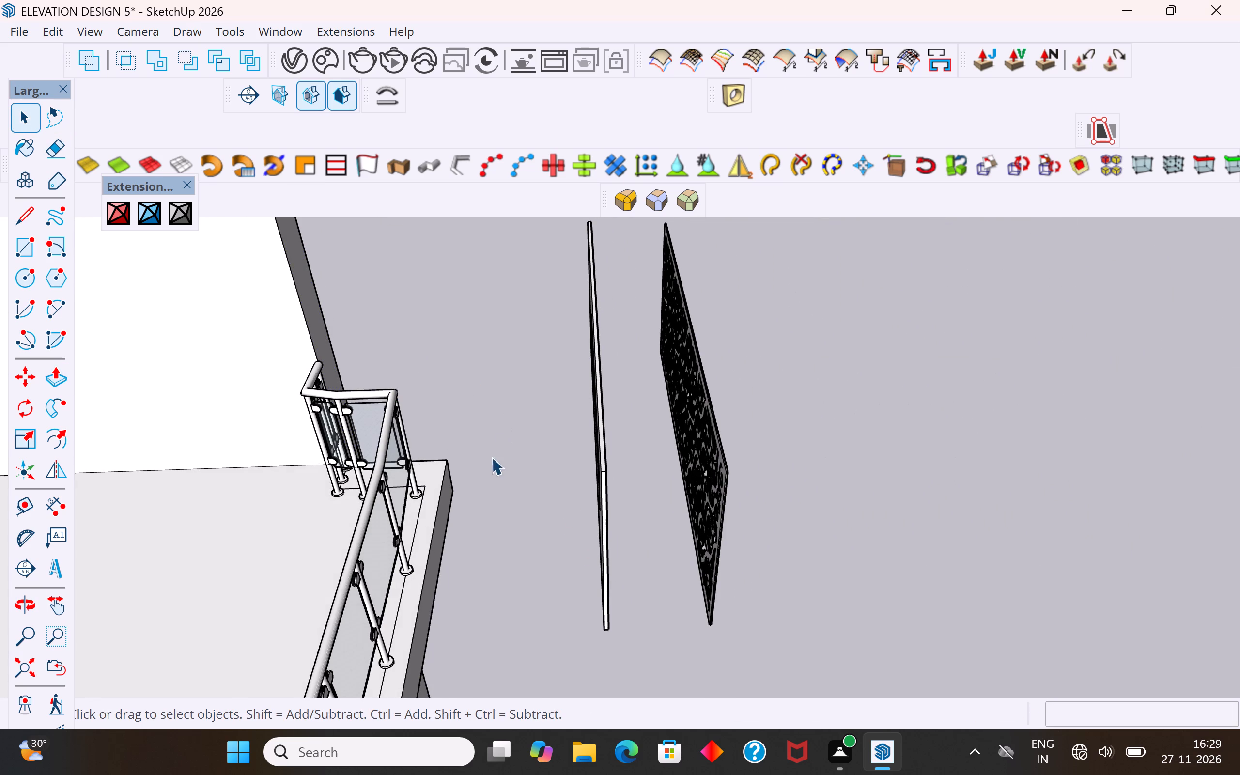
scroll(491, 463, down, 5)
middle_drag(554, 497, 569, 519)
drag(563, 290, 563, 434)
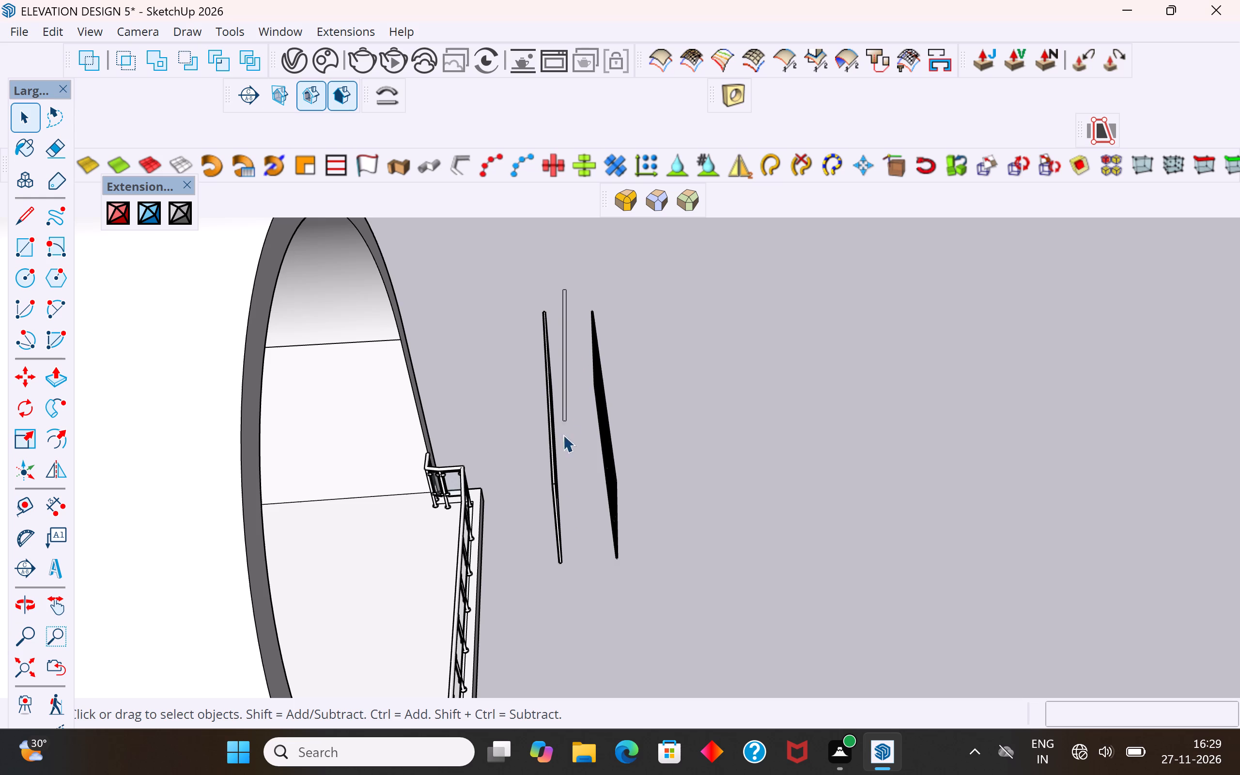
drag(563, 434, 511, 593)
right_click(554, 493)
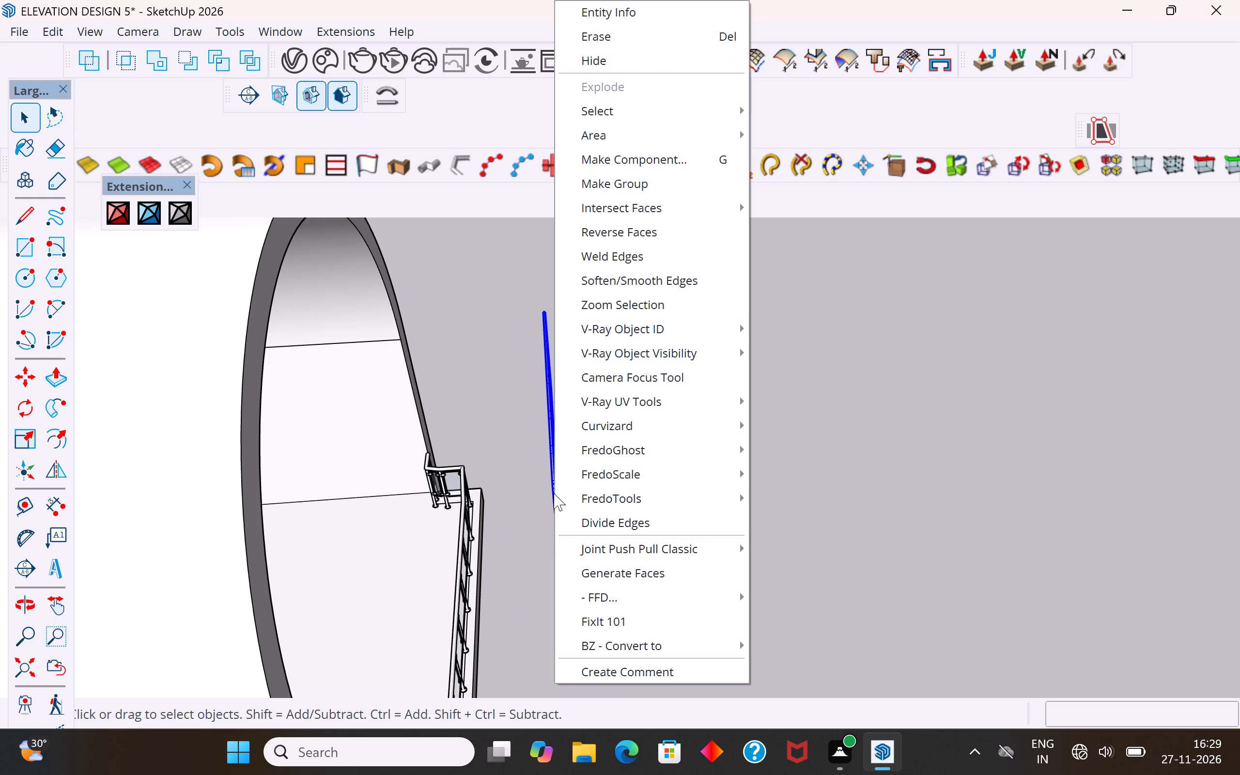
click(626, 183)
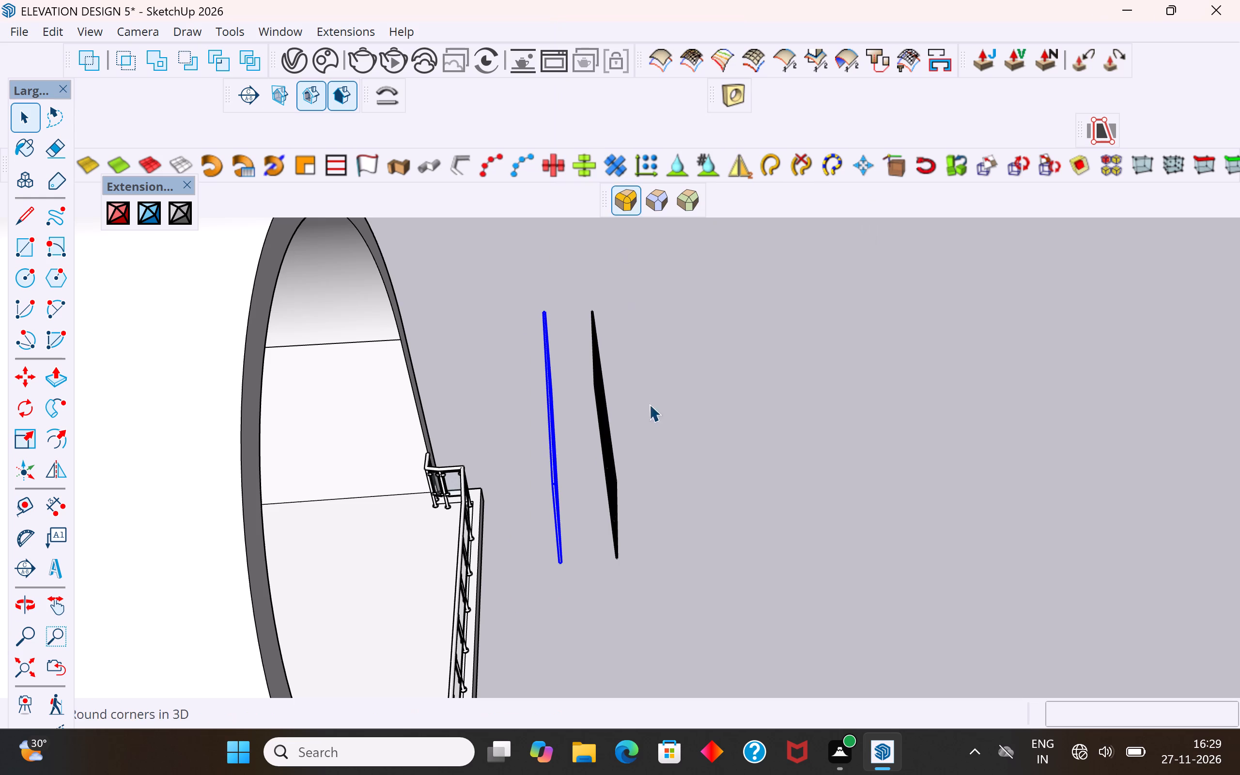
click(669, 496)
Cut the centre opening through the scrollwork jali, using the grouped panel behind it as the cutting object.
middle_drag(654, 556, 474, 523)
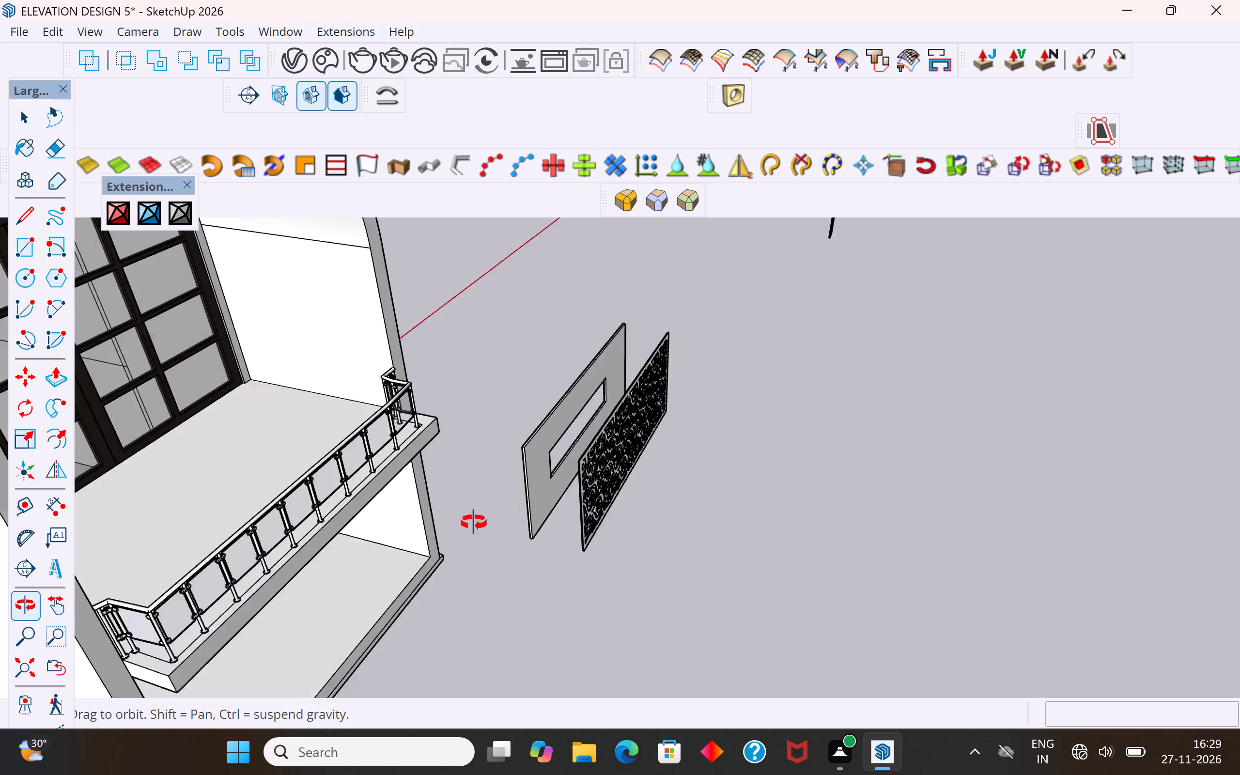
middle_drag(474, 523, 456, 530)
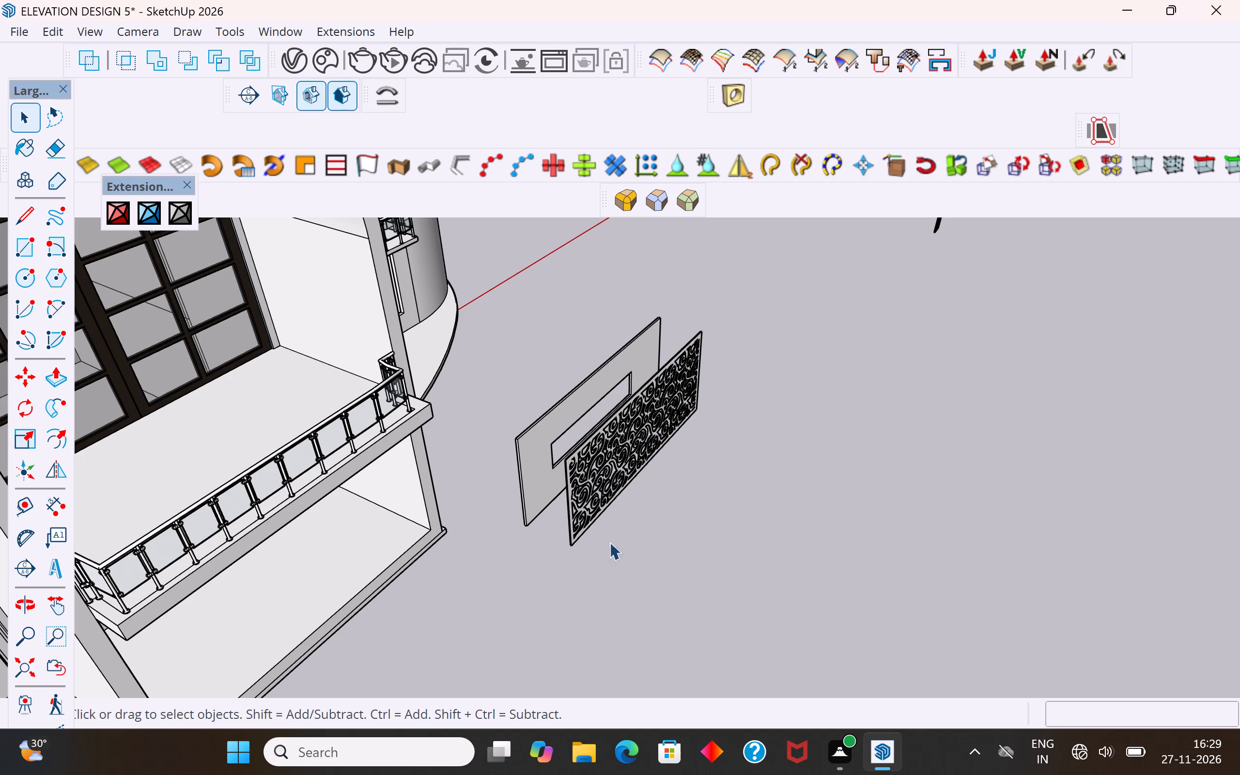
click(585, 475)
middle_drag(599, 591, 654, 564)
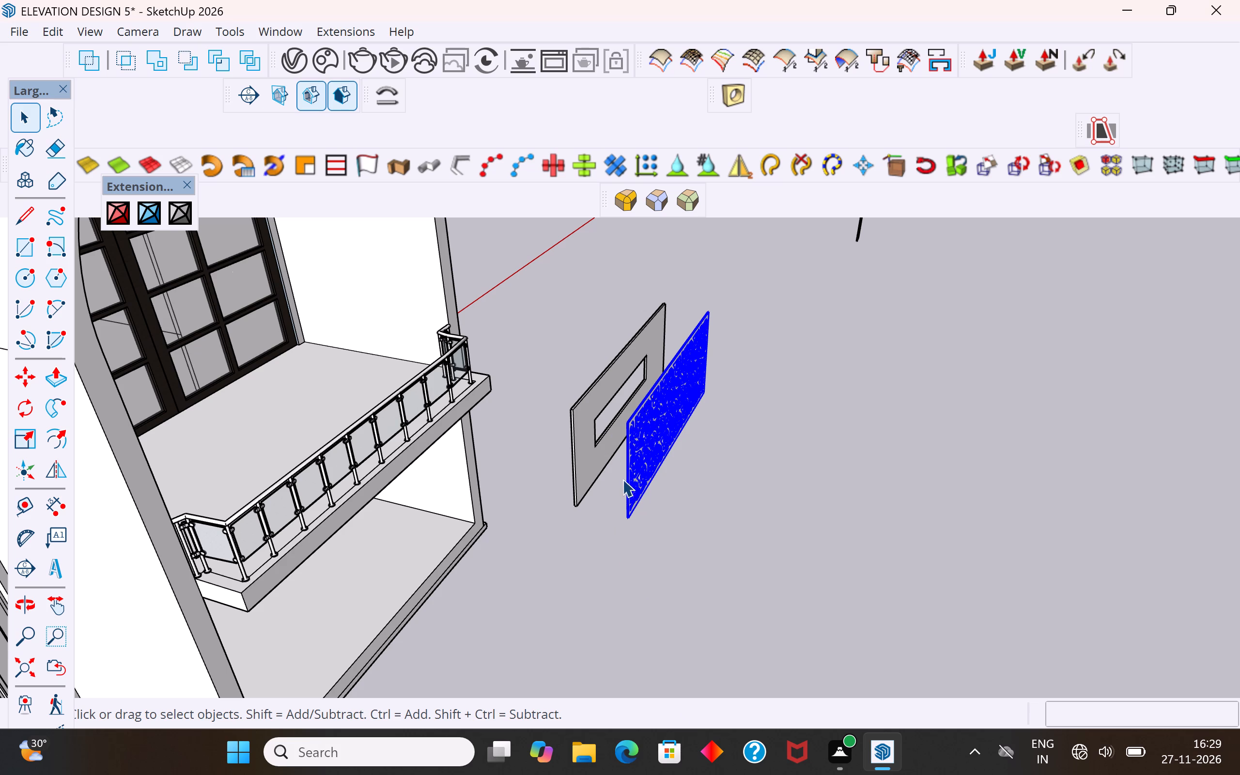
scroll(616, 443, up, 1)
scroll(641, 582, down, 5)
scroll(601, 395, up, 4)
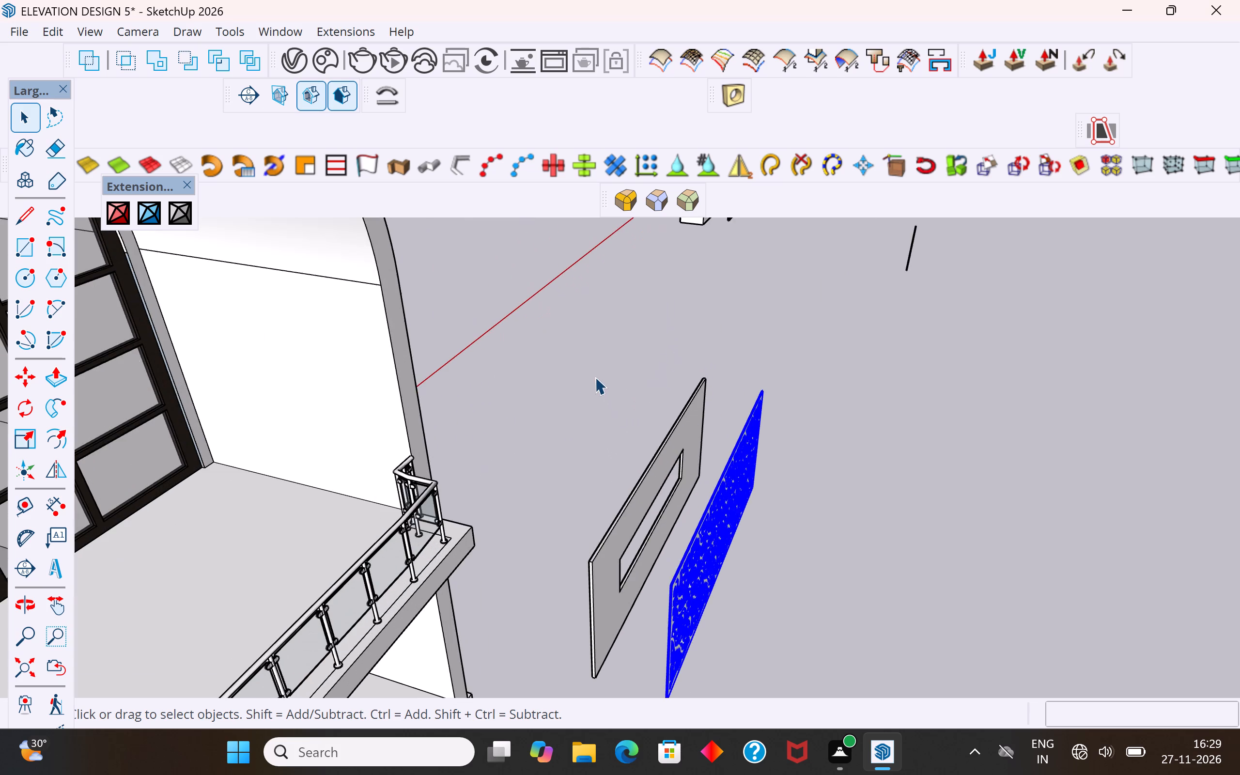
middle_drag(625, 455, 615, 416)
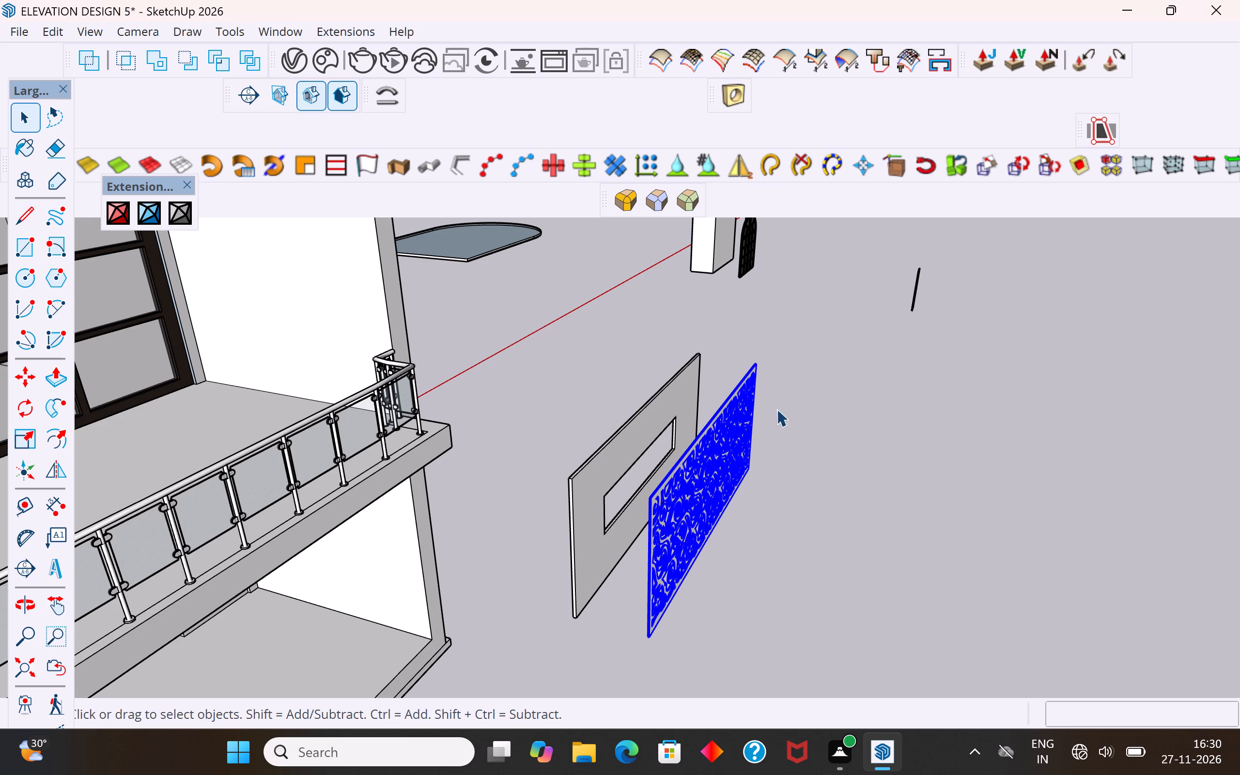
click(1099, 135)
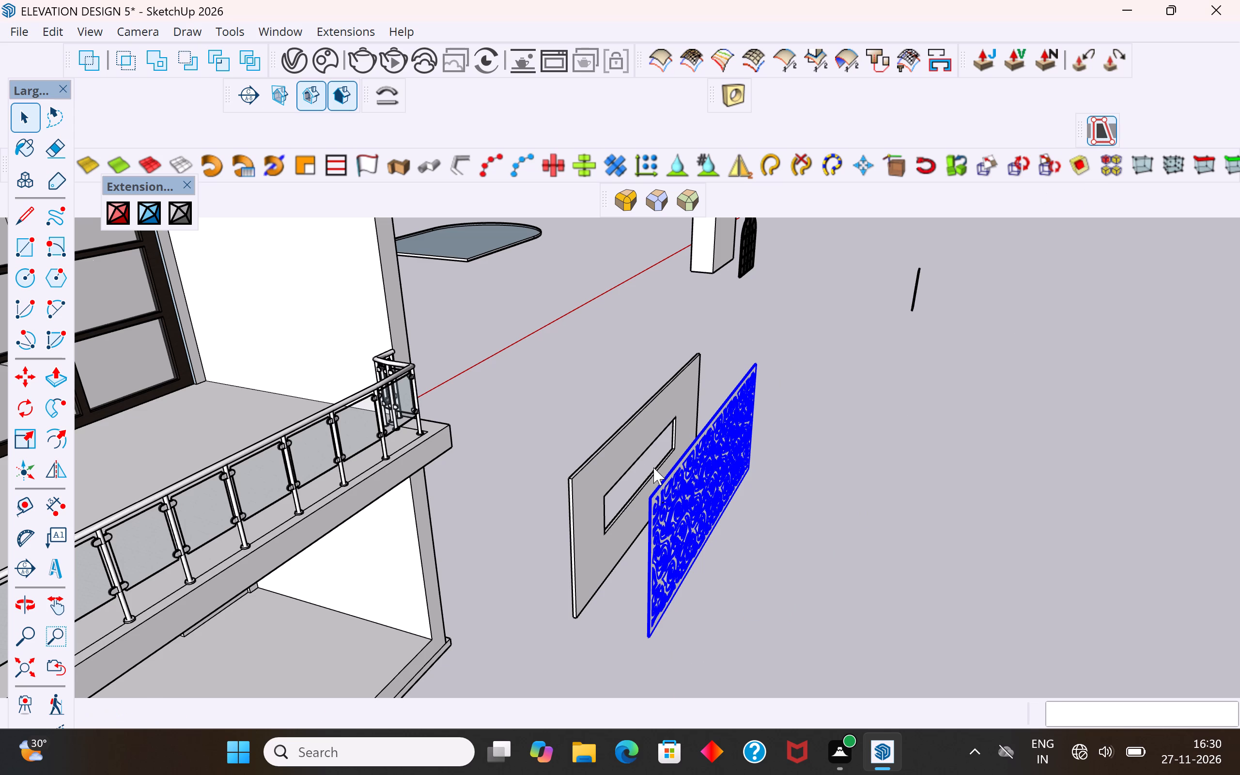
triple_click(583, 475)
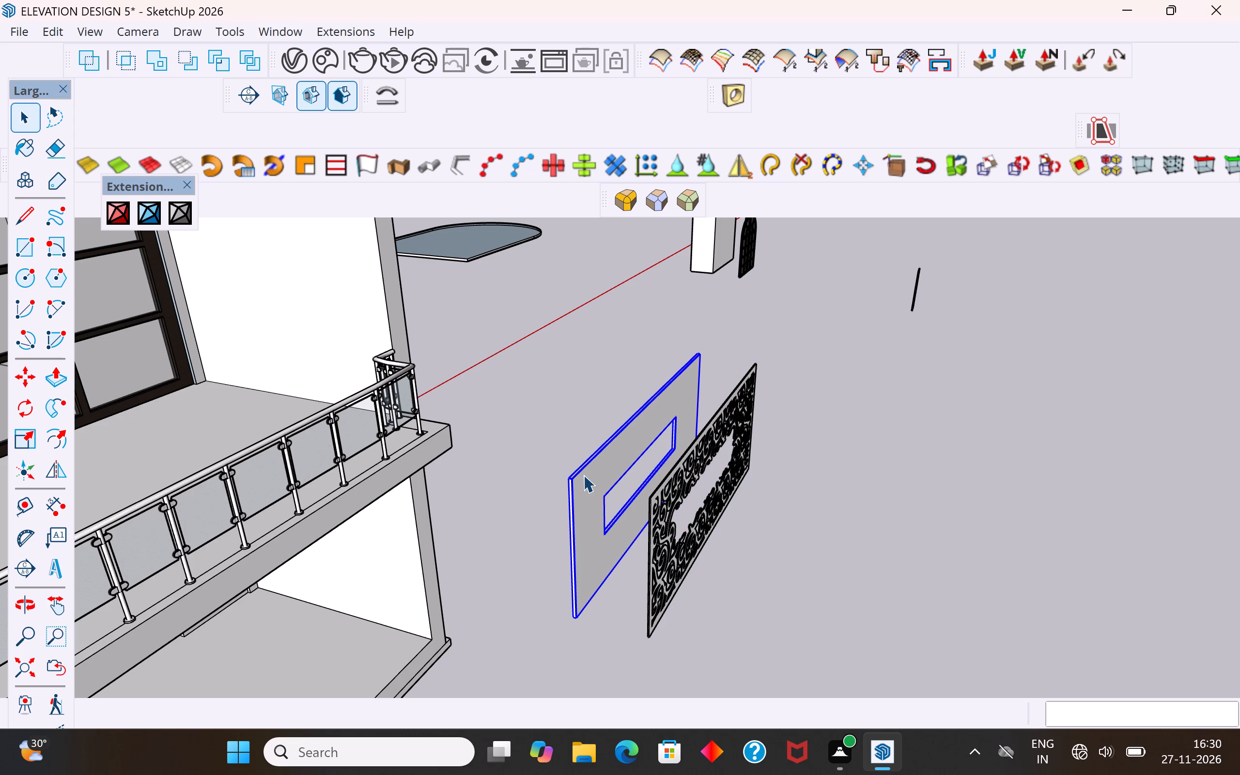
Examine the cut jali and the panel behind it from the front and side of the building.
middle_drag(775, 517, 651, 536)
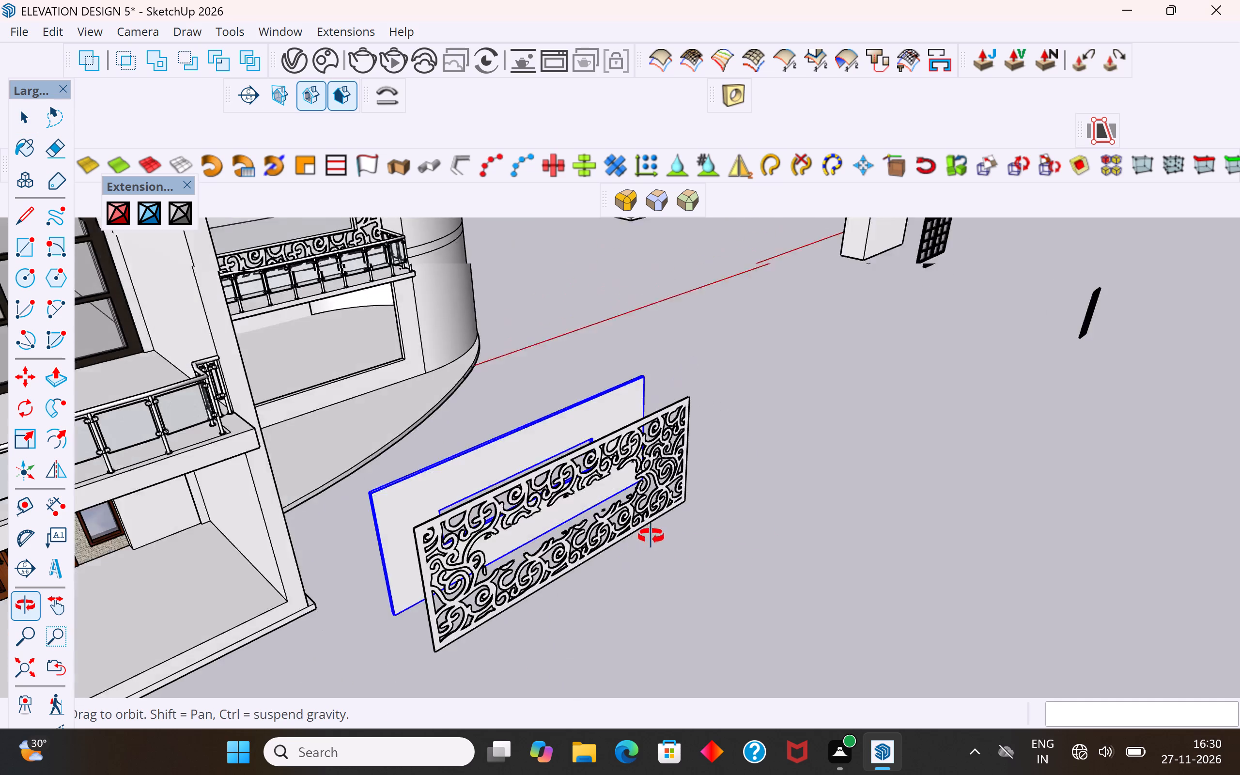
middle_drag(651, 536, 537, 520)
scroll(561, 583, down, 4)
middle_drag(549, 541, 501, 503)
scroll(512, 516, down, 4)
middle_drag(557, 527, 389, 488)
scroll(456, 407, up, 3)
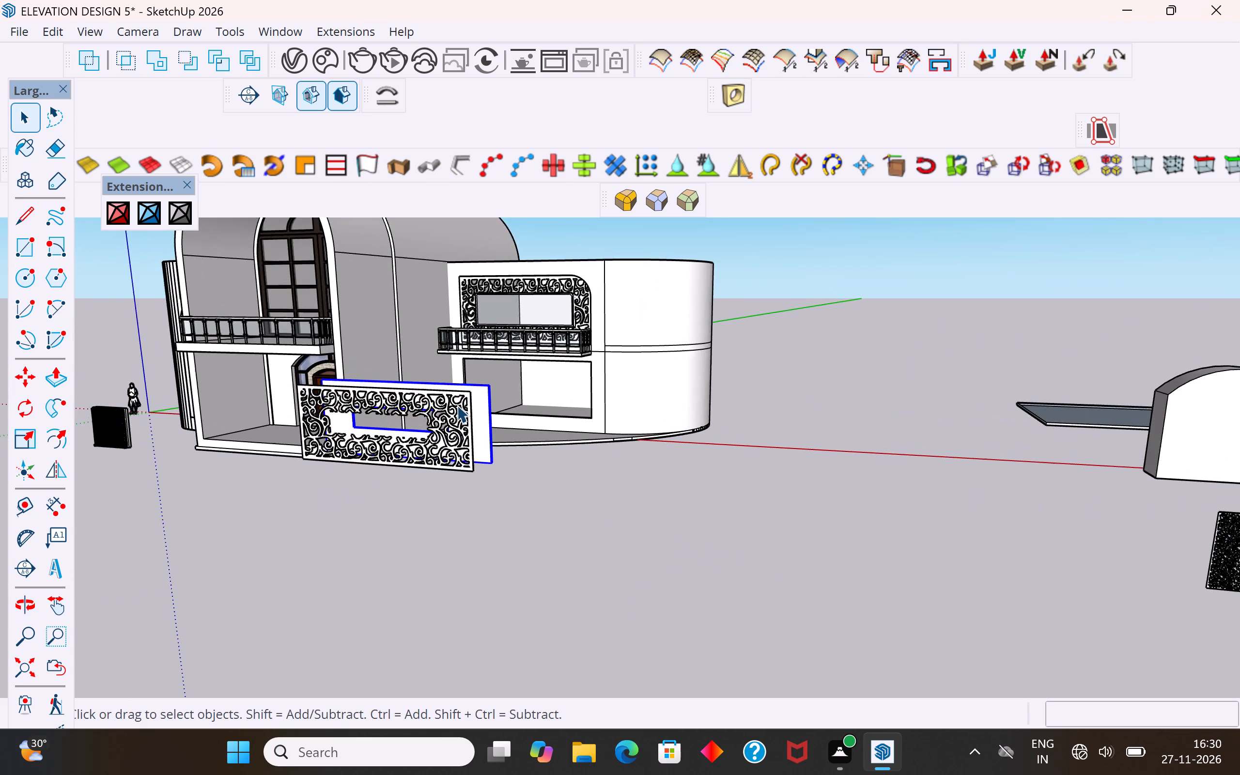
scroll(457, 405, up, 6)
middle_drag(473, 434, 550, 440)
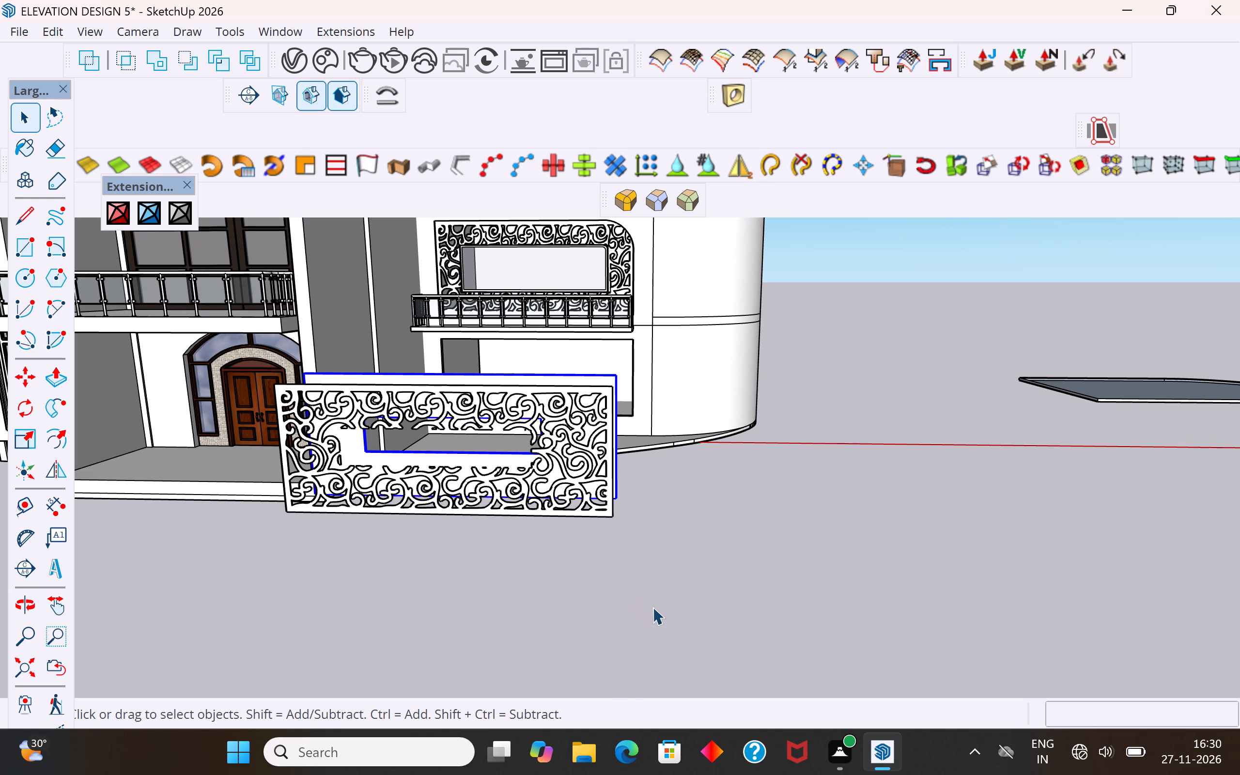
middle_drag(692, 566, 521, 615)
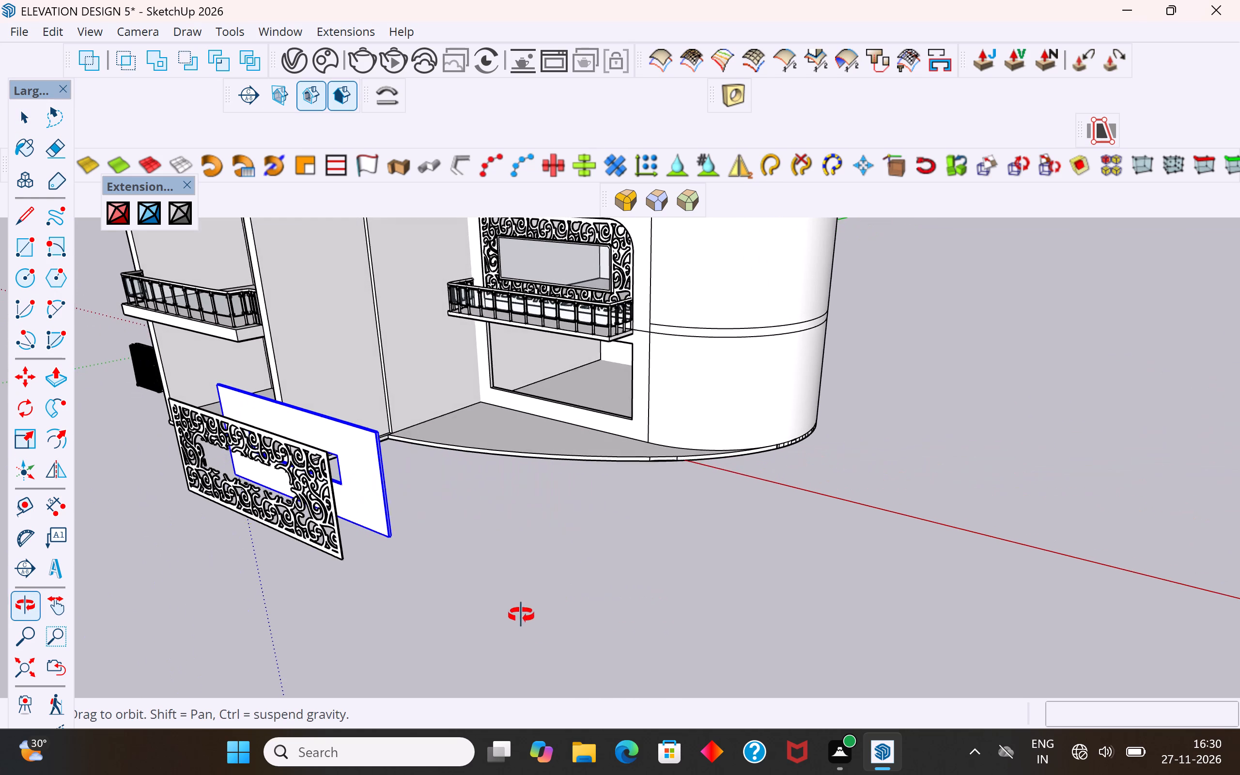
middle_drag(521, 615, 521, 617)
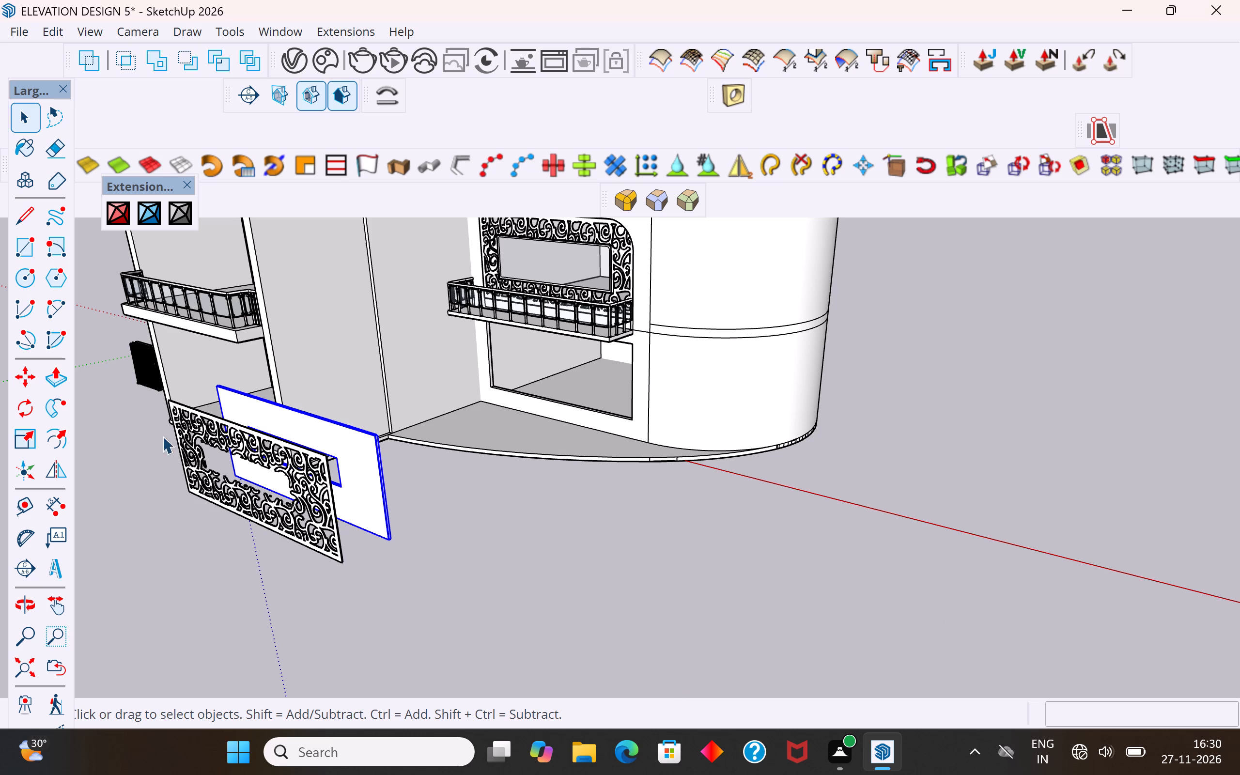
Move the grouped cutting panel about 64' 10" away from the scrollwork jali, clear of the building along the red axis side.
click(196, 609)
click(370, 521)
key(m)
click(388, 540)
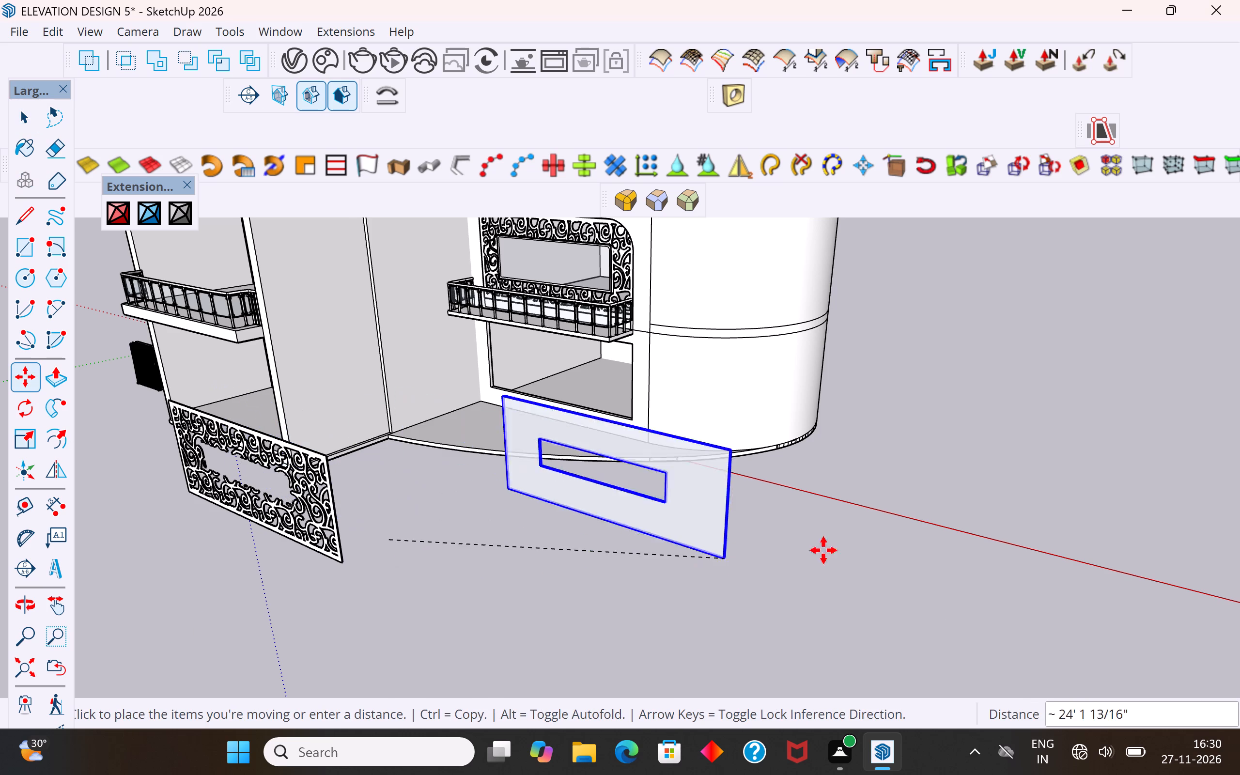
click(1189, 489)
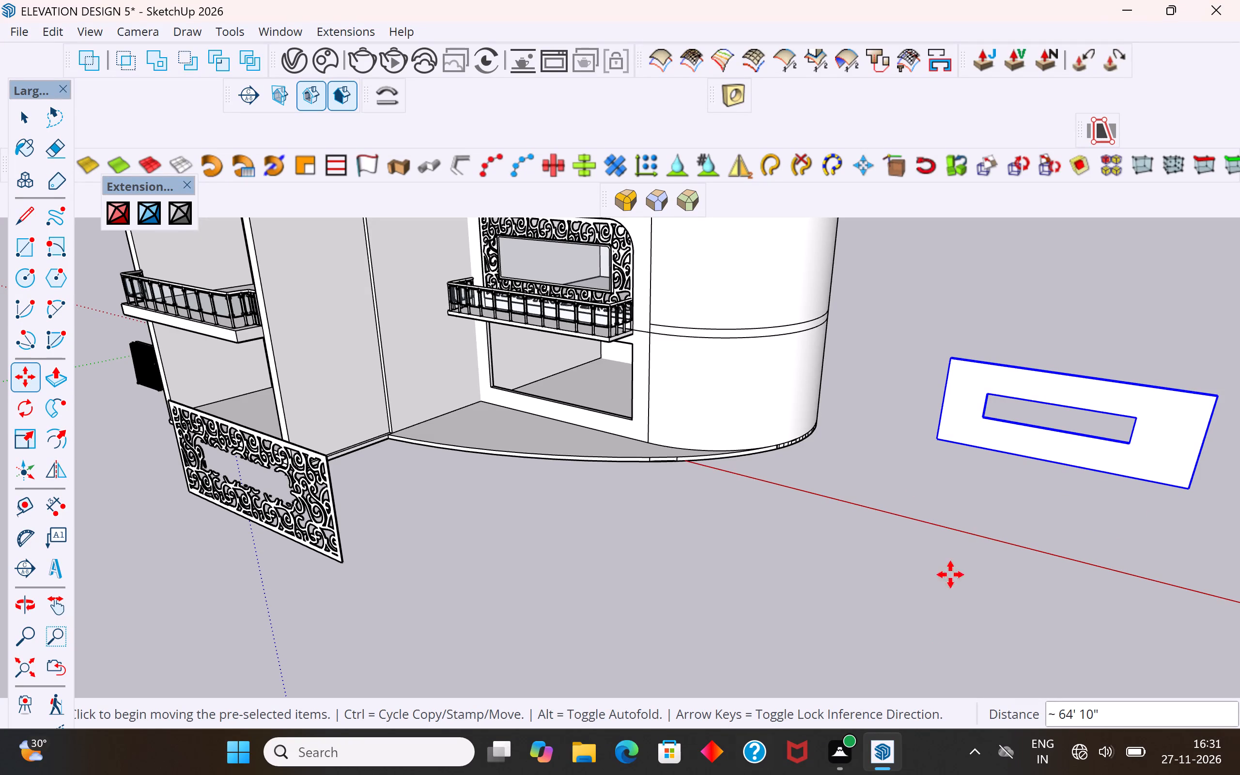
click(30, 116)
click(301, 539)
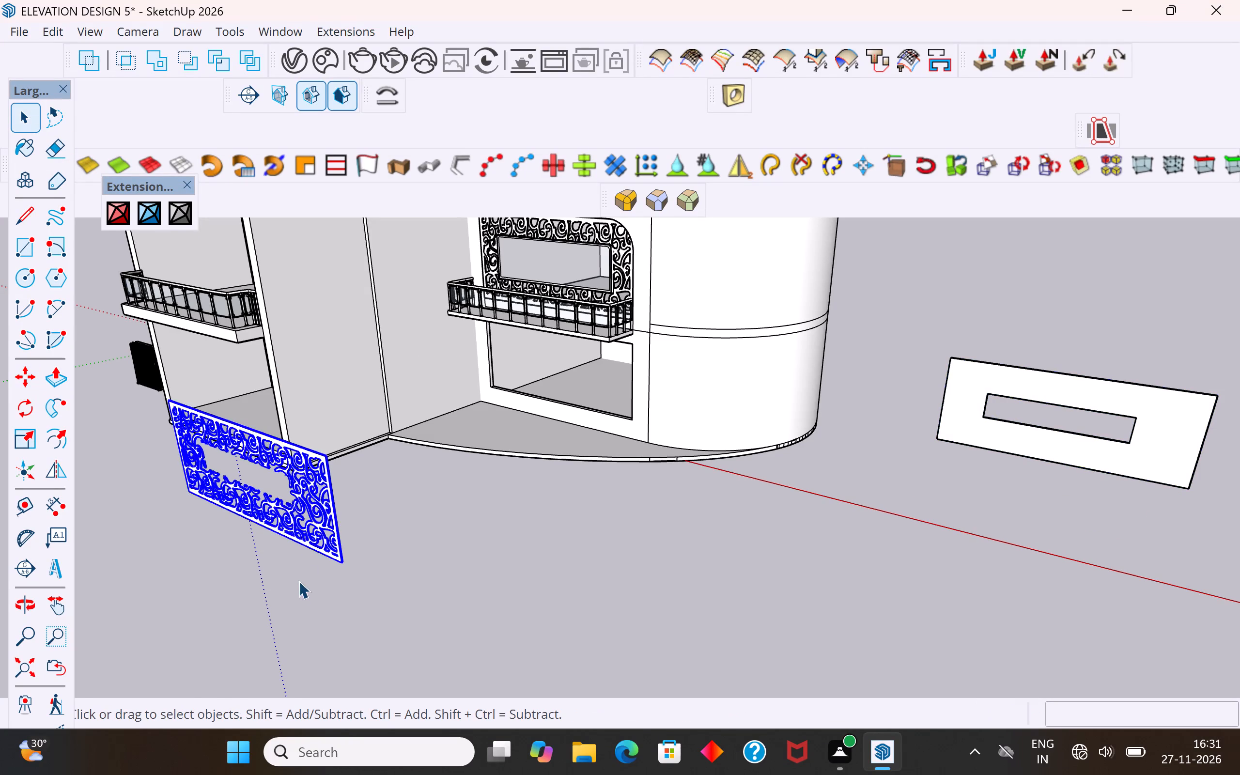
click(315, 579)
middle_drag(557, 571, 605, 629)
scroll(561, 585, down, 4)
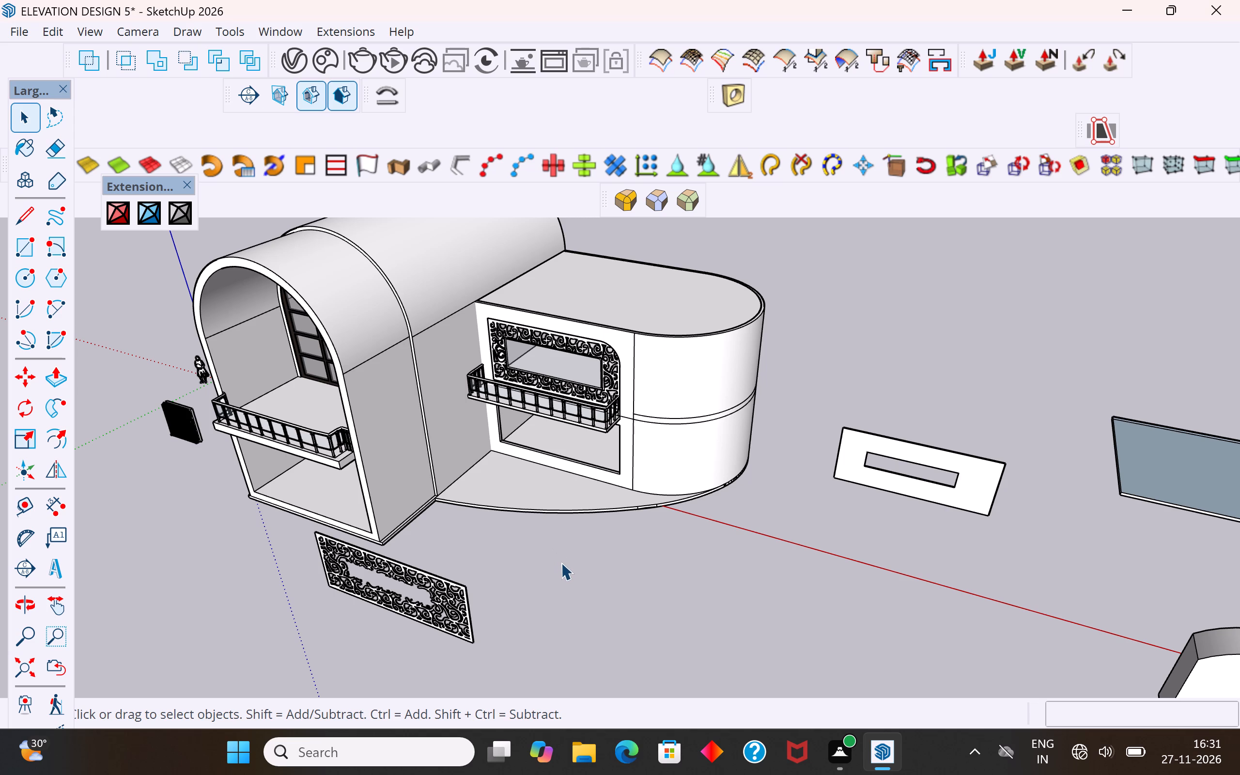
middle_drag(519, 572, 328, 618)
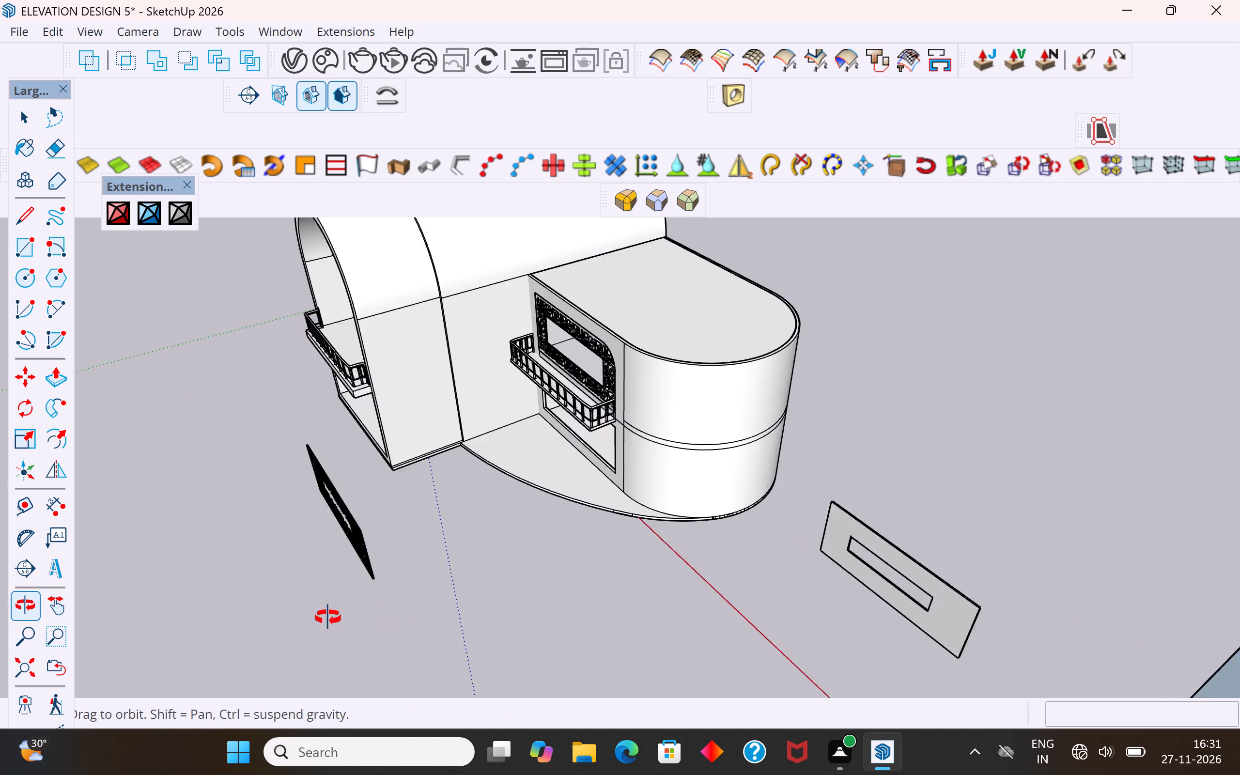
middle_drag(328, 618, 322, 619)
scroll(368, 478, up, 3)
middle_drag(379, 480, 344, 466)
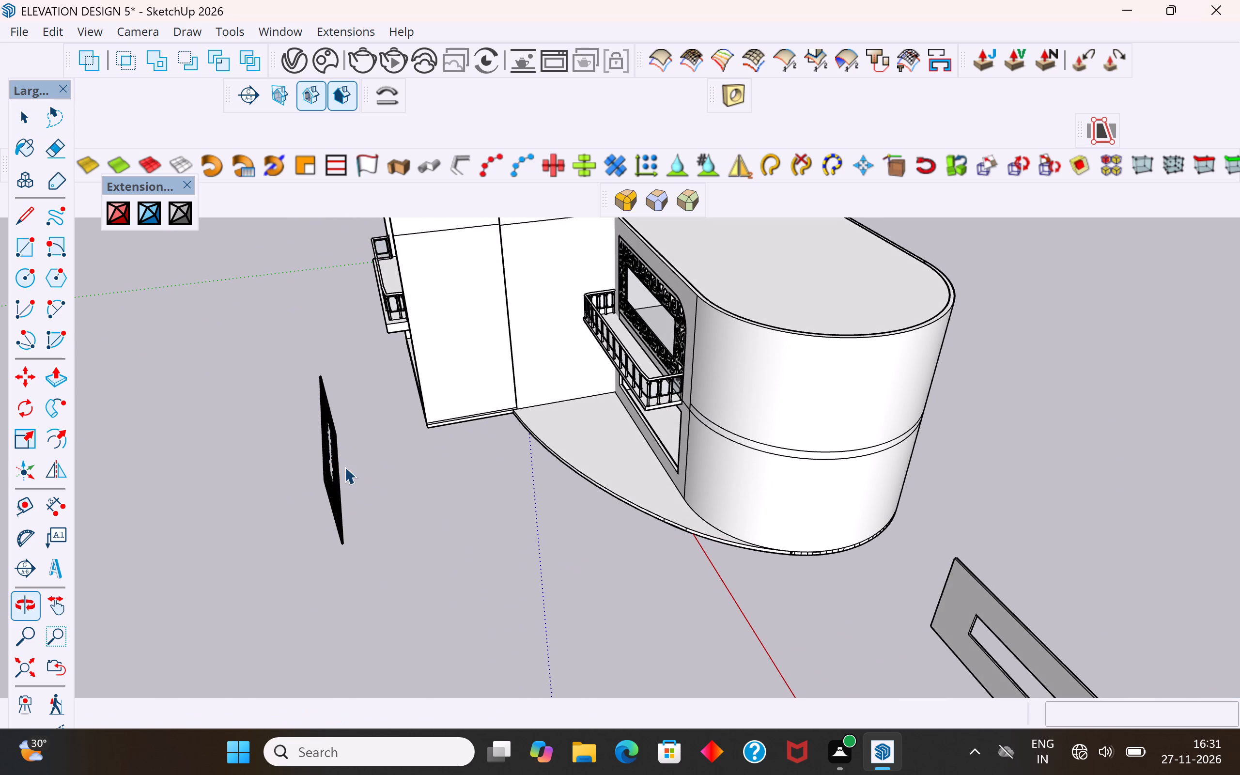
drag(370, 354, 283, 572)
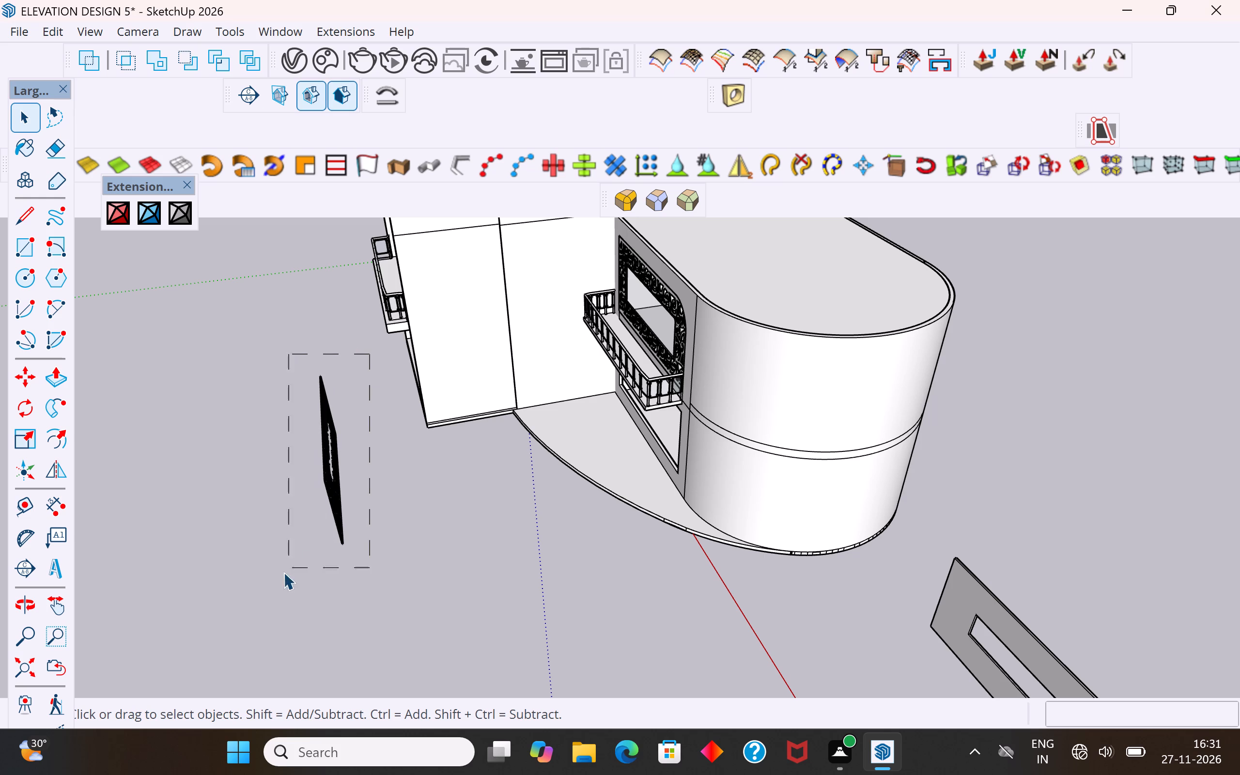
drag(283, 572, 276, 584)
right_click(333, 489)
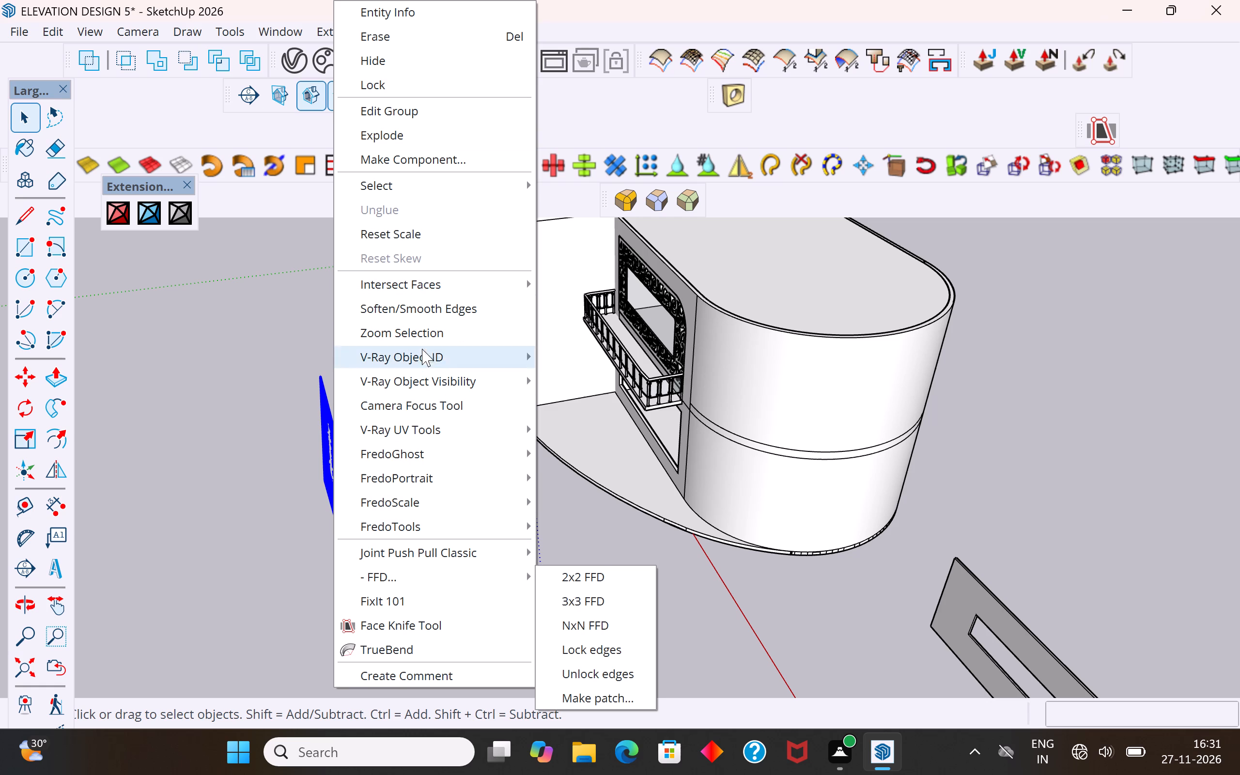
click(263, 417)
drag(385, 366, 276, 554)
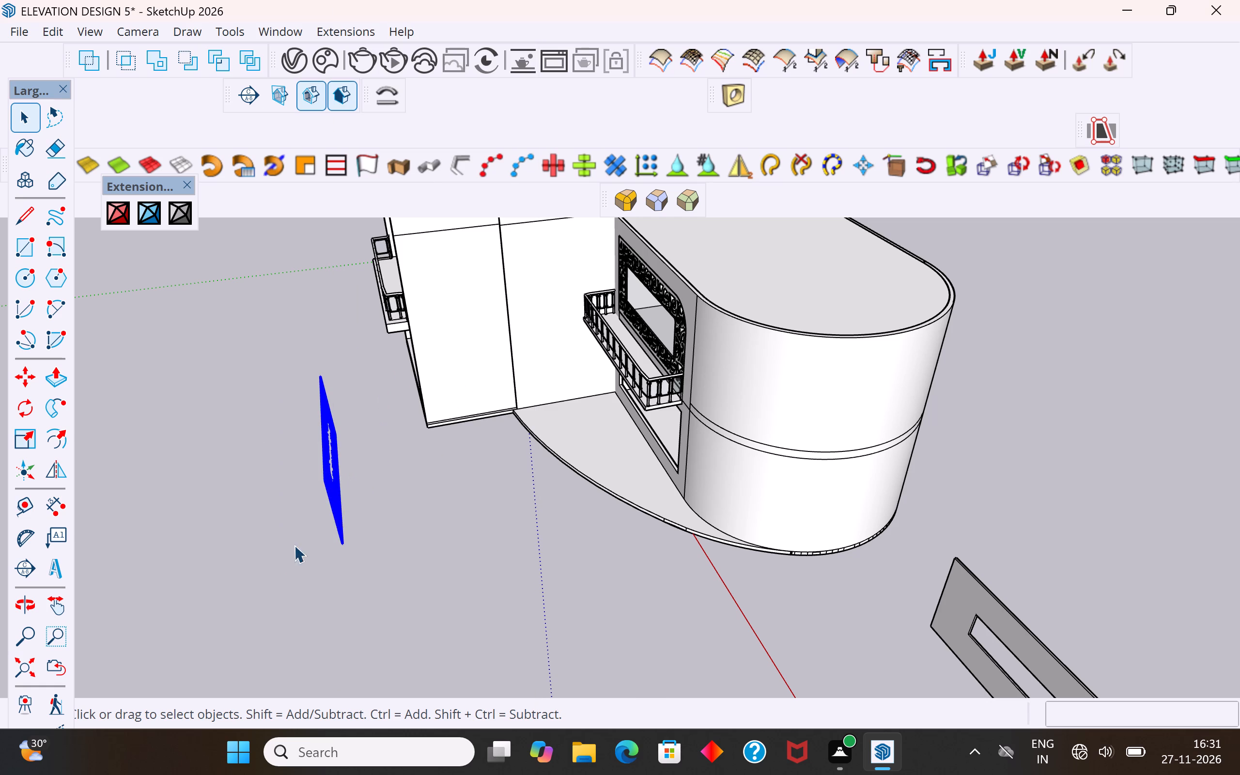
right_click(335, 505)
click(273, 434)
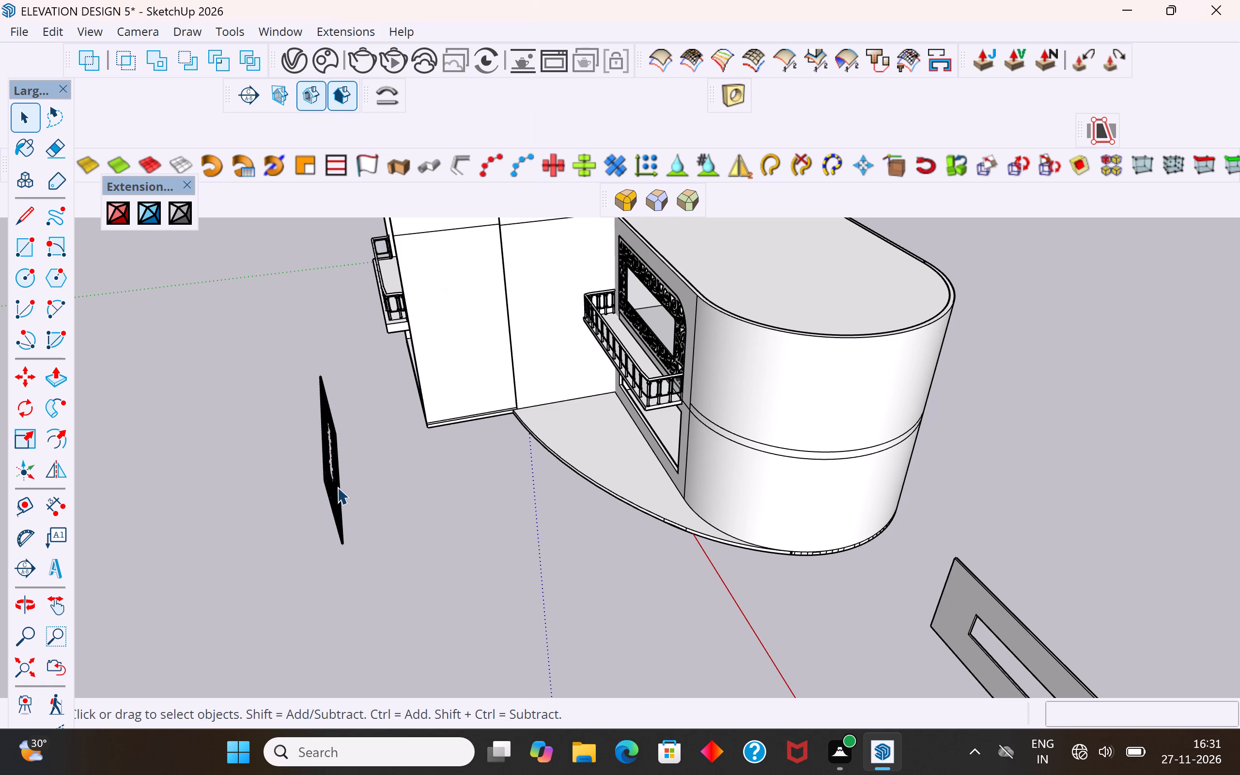
Move the cut scrollwork jali by its lower corner about 35' 6" back into the ground-floor window opening below the balcony.
click(337, 487)
middle_drag(315, 532, 623, 481)
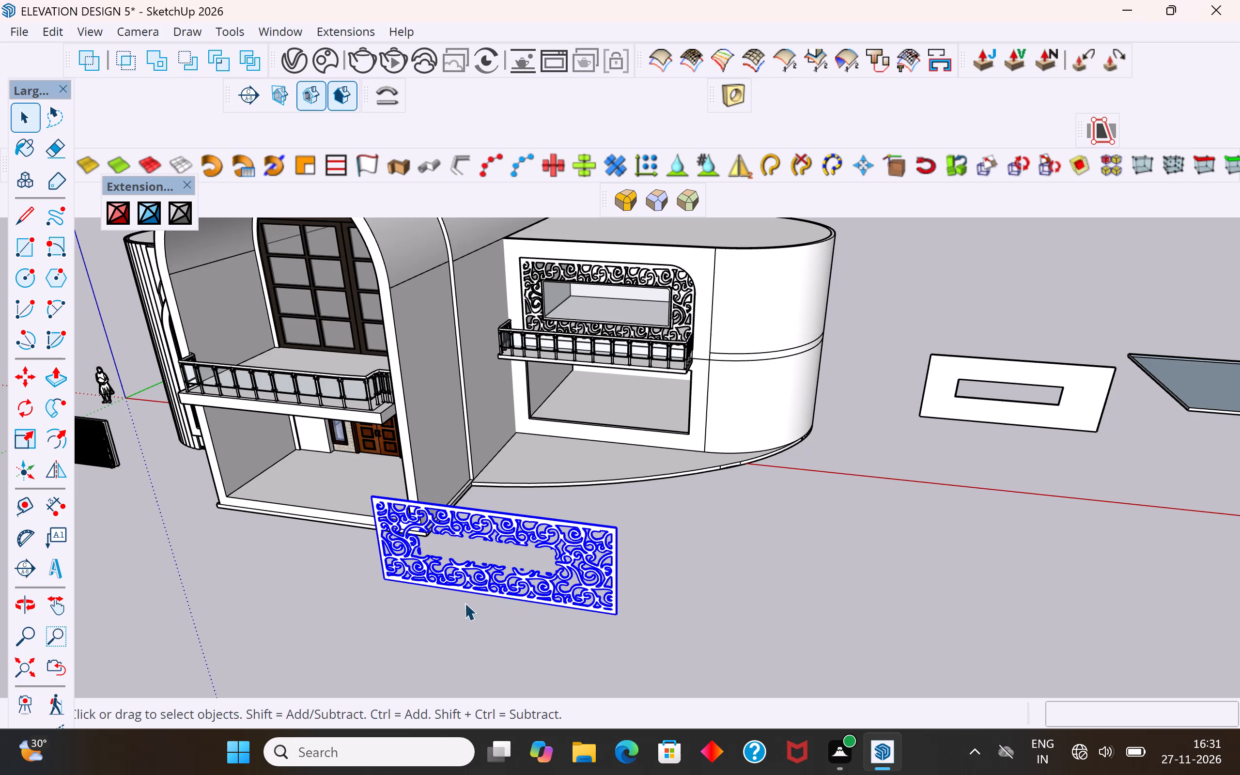
middle_drag(468, 604, 583, 587)
key(m)
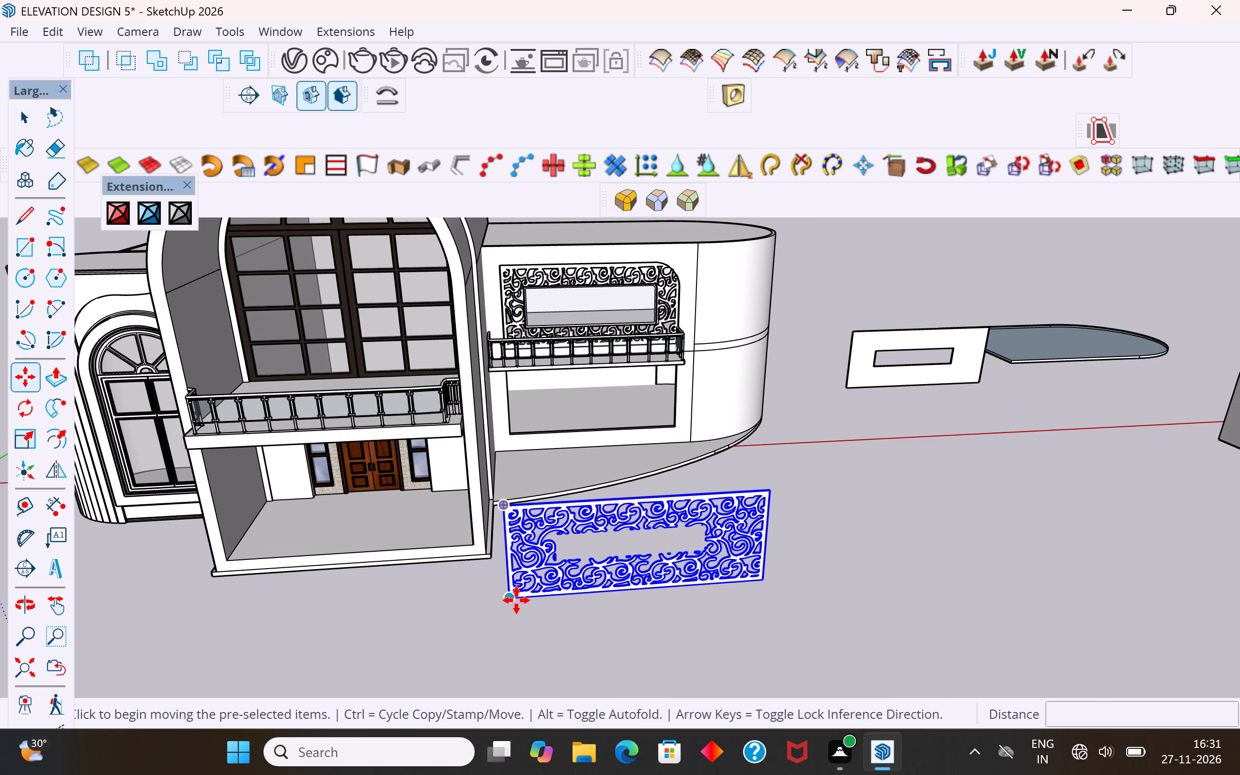
drag(516, 600, 517, 594)
scroll(521, 466, up, 11)
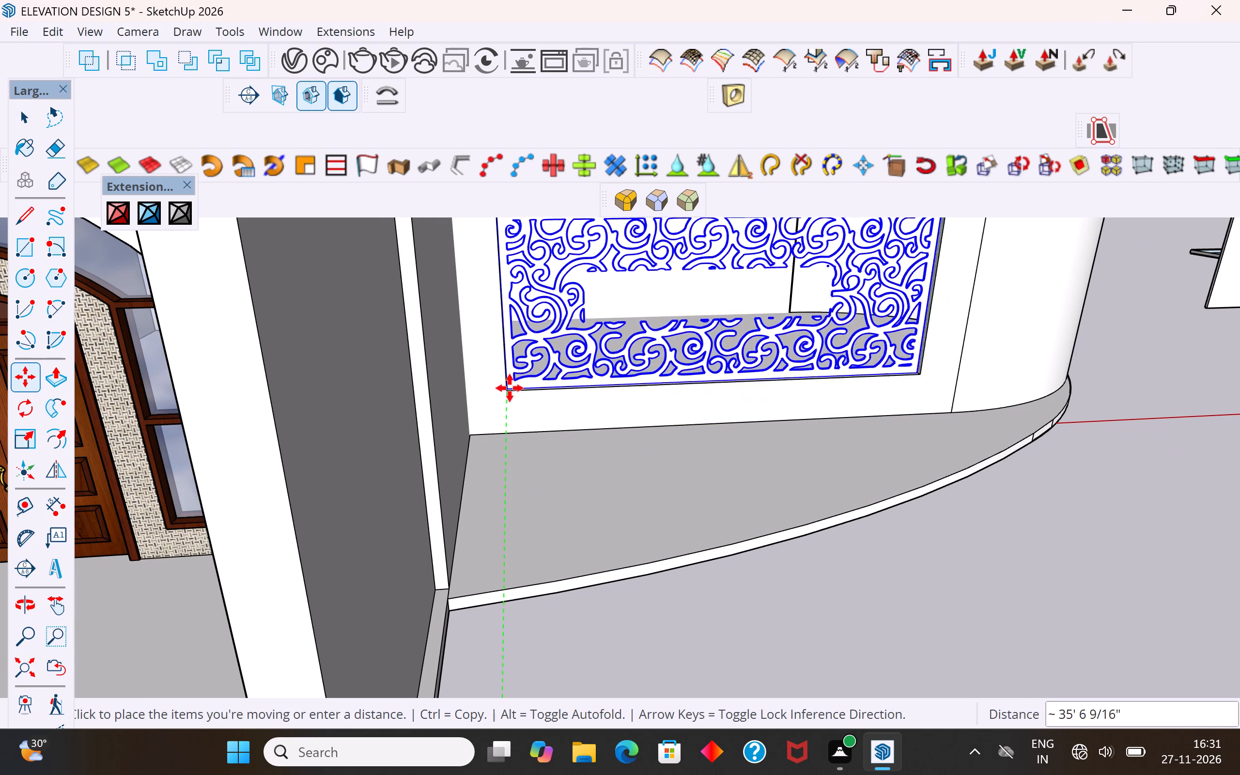
click(510, 392)
scroll(507, 549, down, 5)
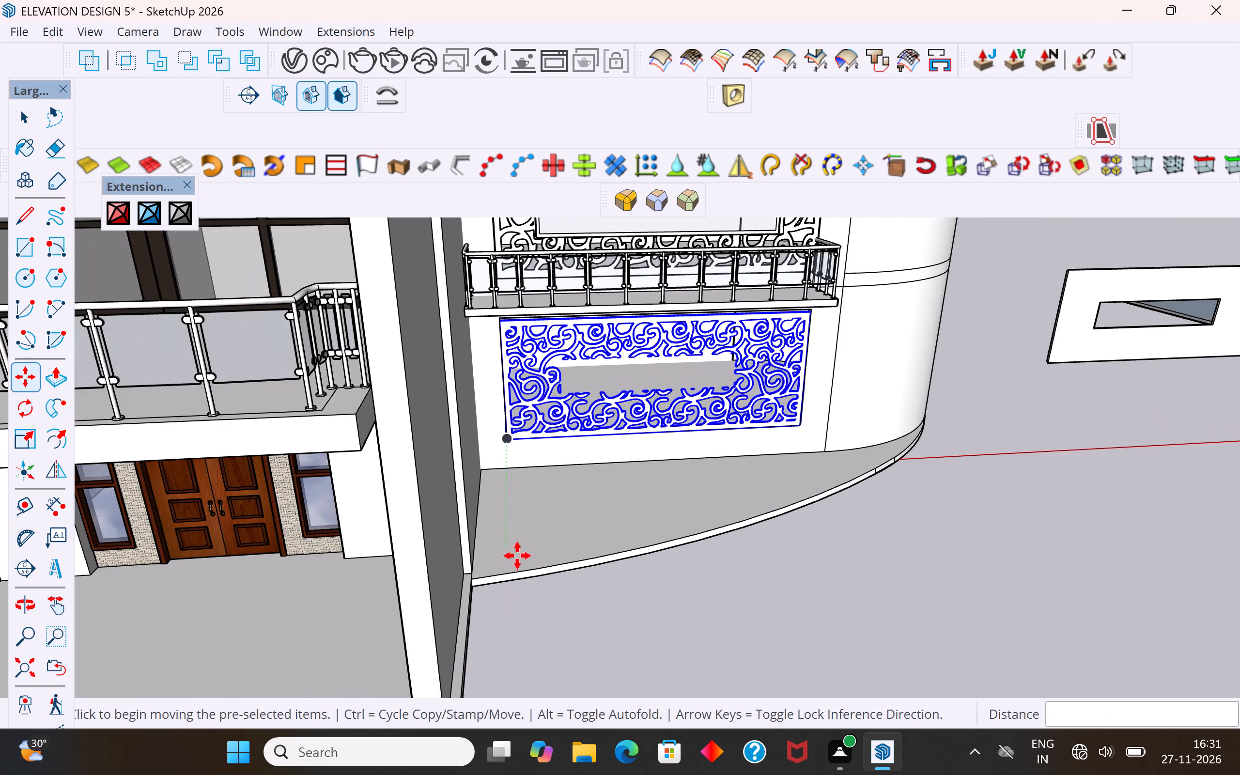
Draw a rectangle about 11' 8" by 2' 3 1/2" filling the ground-floor jali's centre opening from corner to corner.
middle_drag(682, 505, 646, 442)
scroll(729, 496, up, 4)
middle_drag(783, 535, 749, 579)
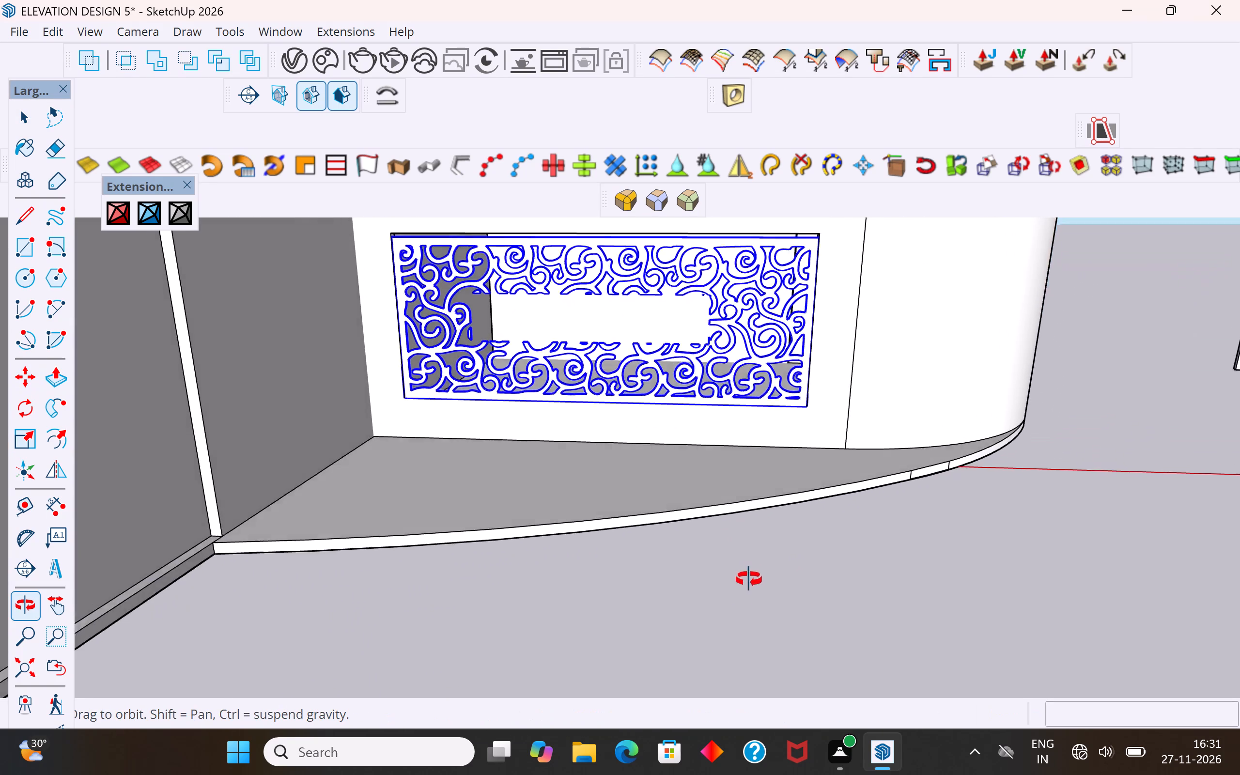
middle_drag(749, 579, 669, 632)
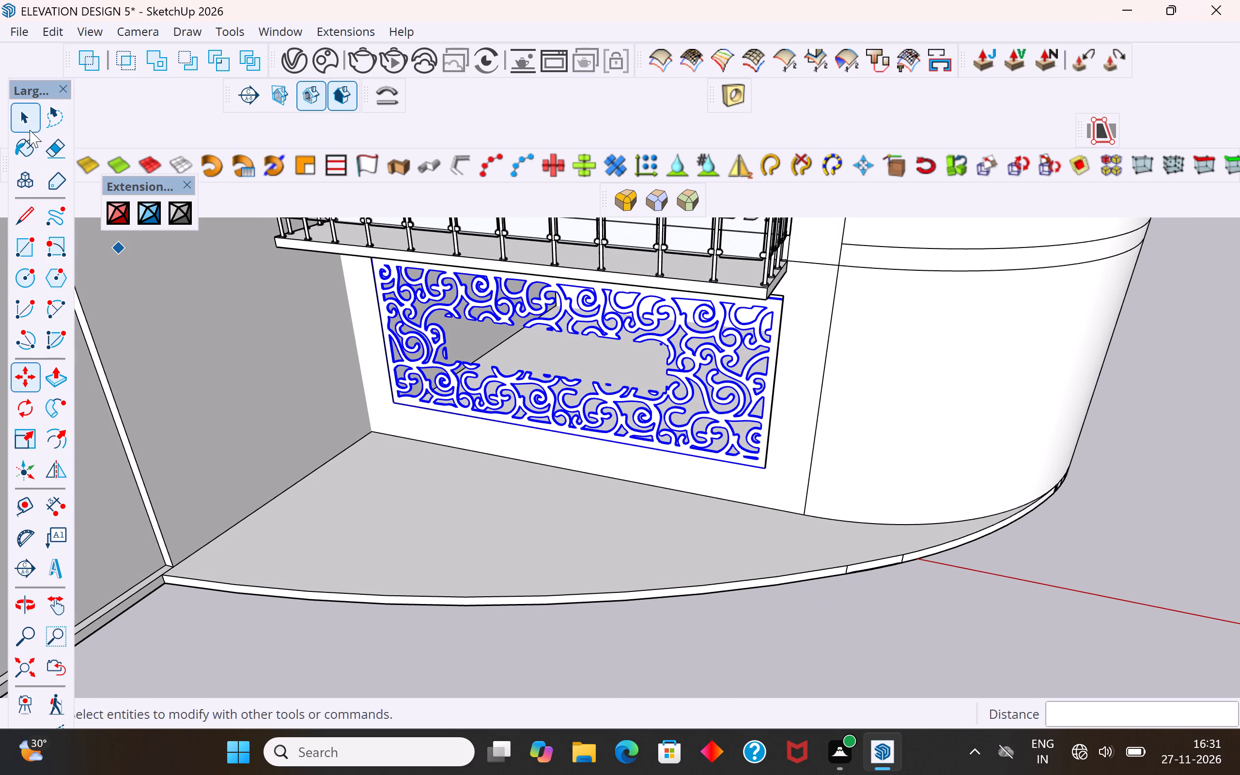
click(27, 122)
click(37, 248)
middle_drag(461, 552, 471, 436)
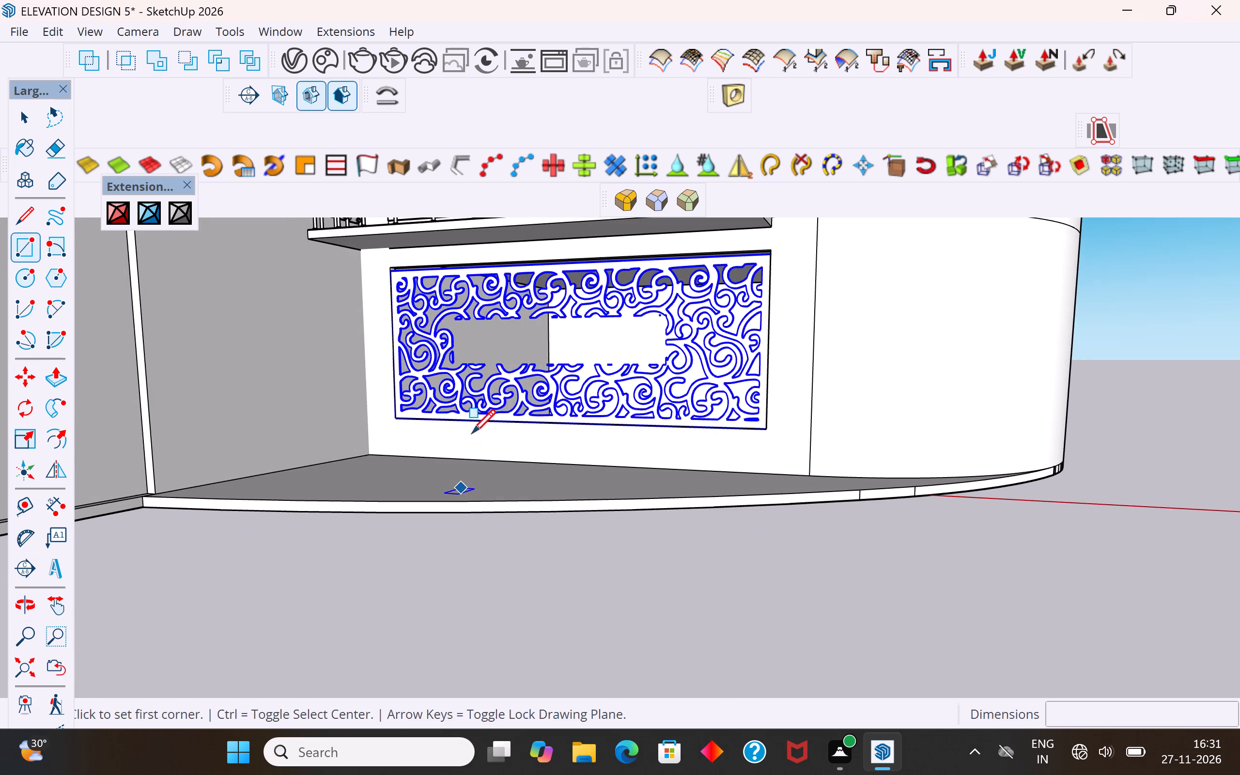
scroll(532, 367, up, 4)
middle_drag(667, 408, 774, 431)
scroll(800, 327, up, 4)
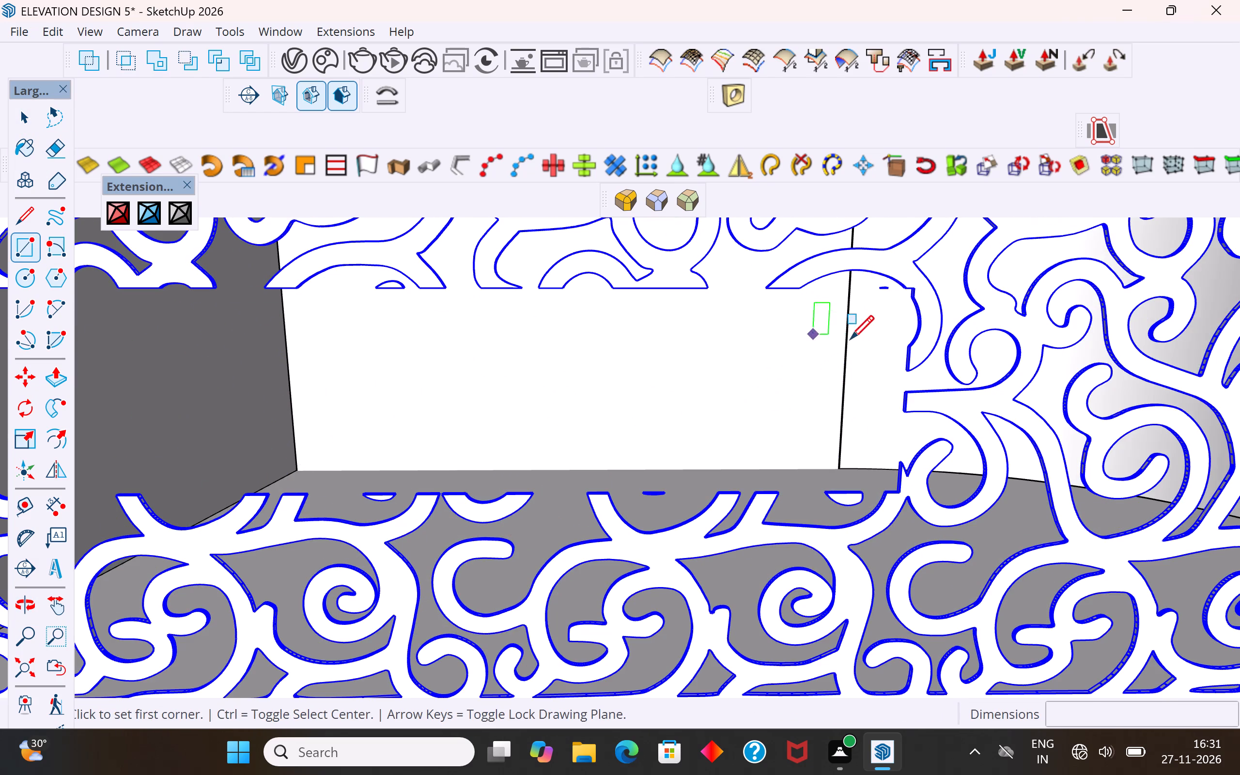
click(911, 290)
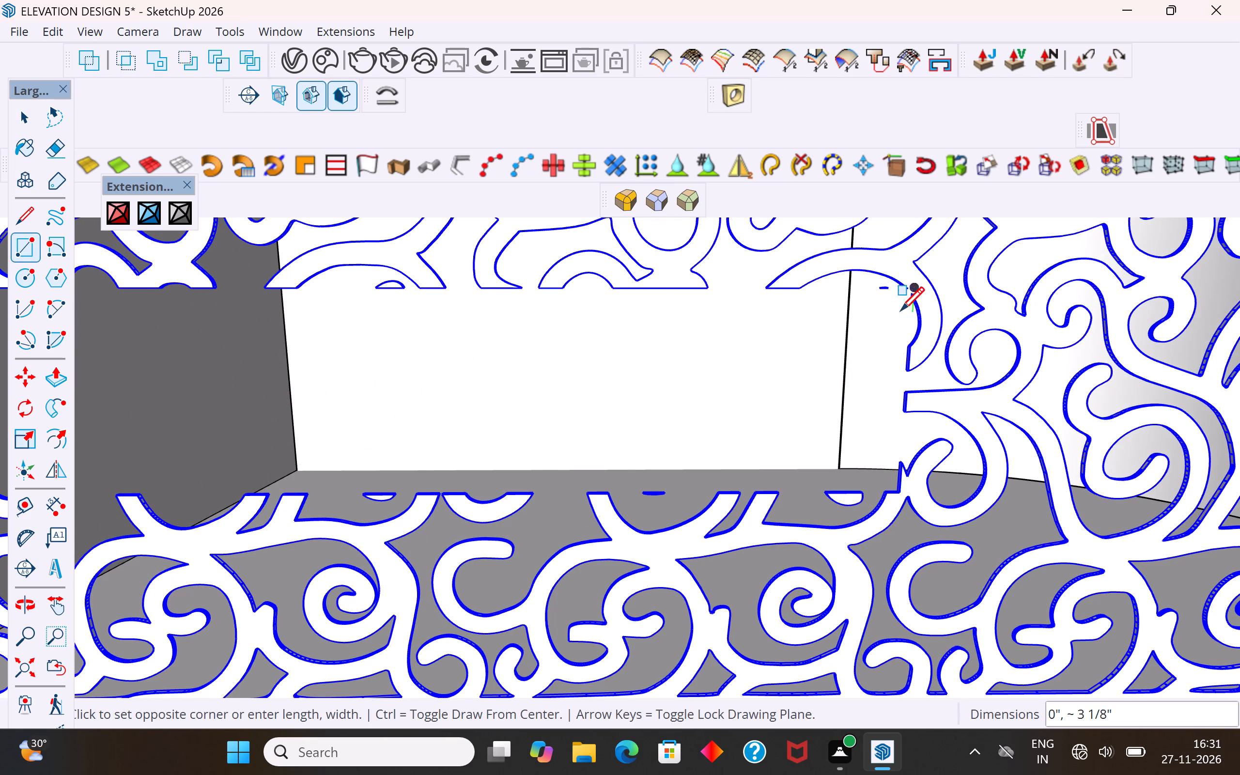
scroll(900, 313, down, 6)
scroll(640, 358, up, 4)
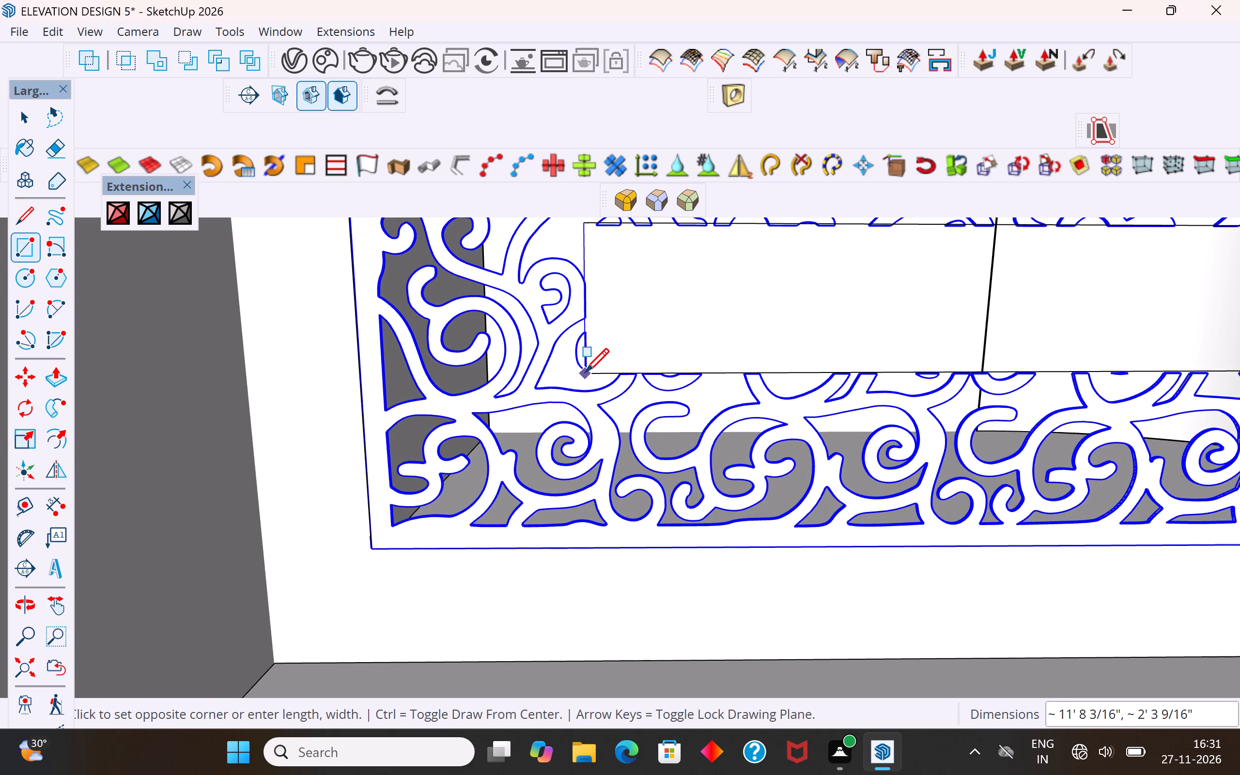
click(588, 370)
scroll(518, 453, down, 4)
middle_drag(667, 478, 535, 533)
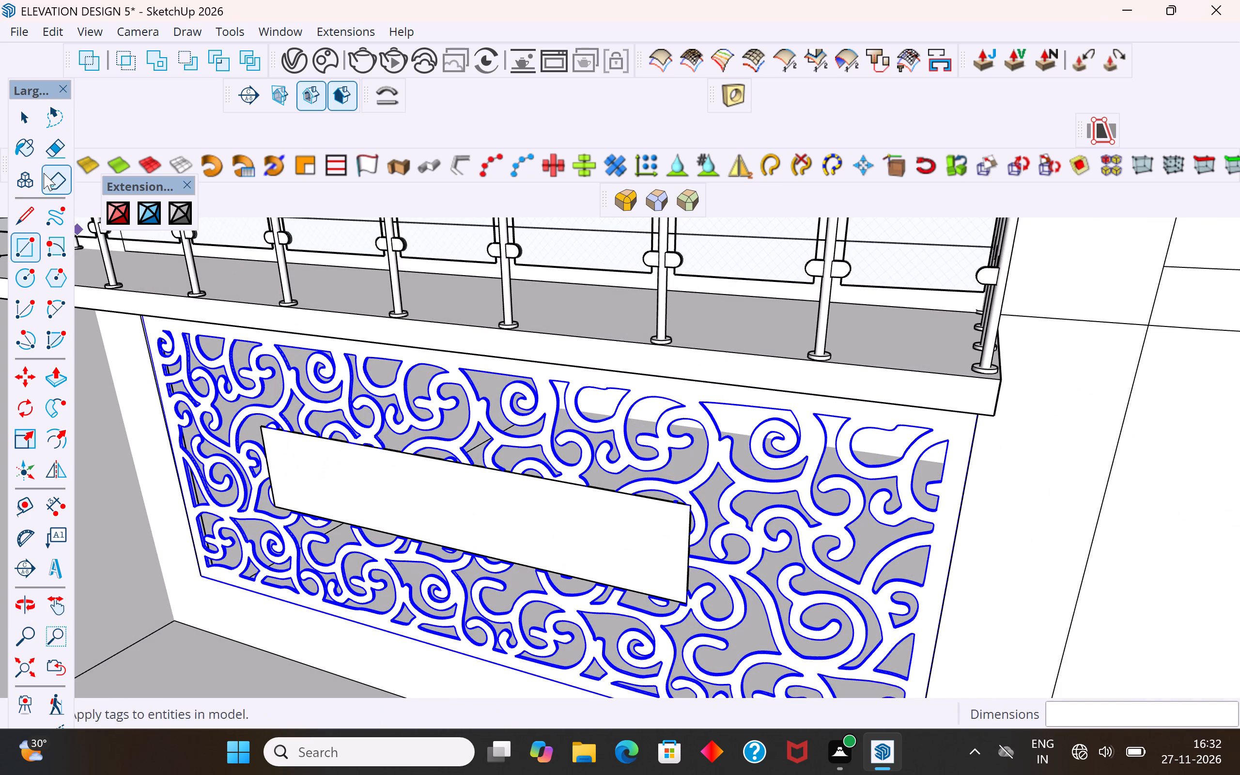
click(29, 115)
Paint the new rectangle in the ground-floor jali's opening with the Glass_Basic_01 material from the Glass collection.
scroll(464, 478, down, 10)
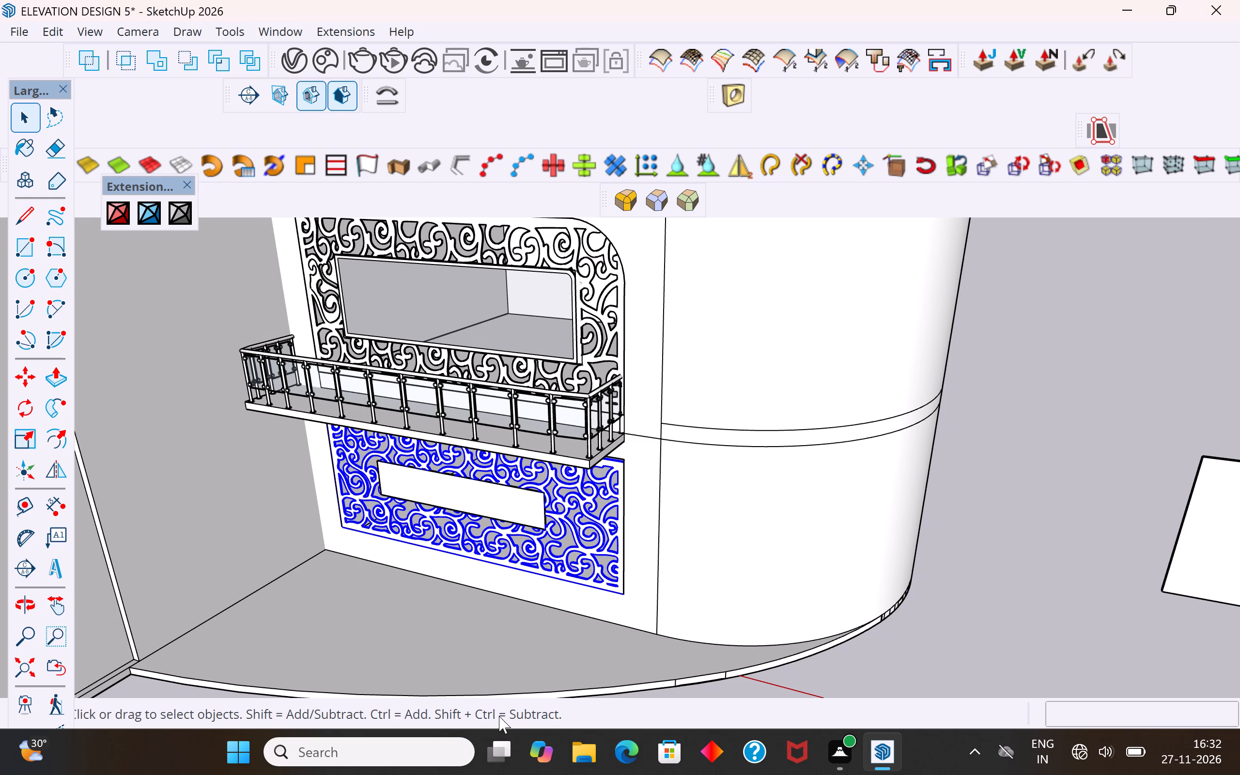
scroll(610, 547, down, 3)
middle_drag(734, 565, 704, 585)
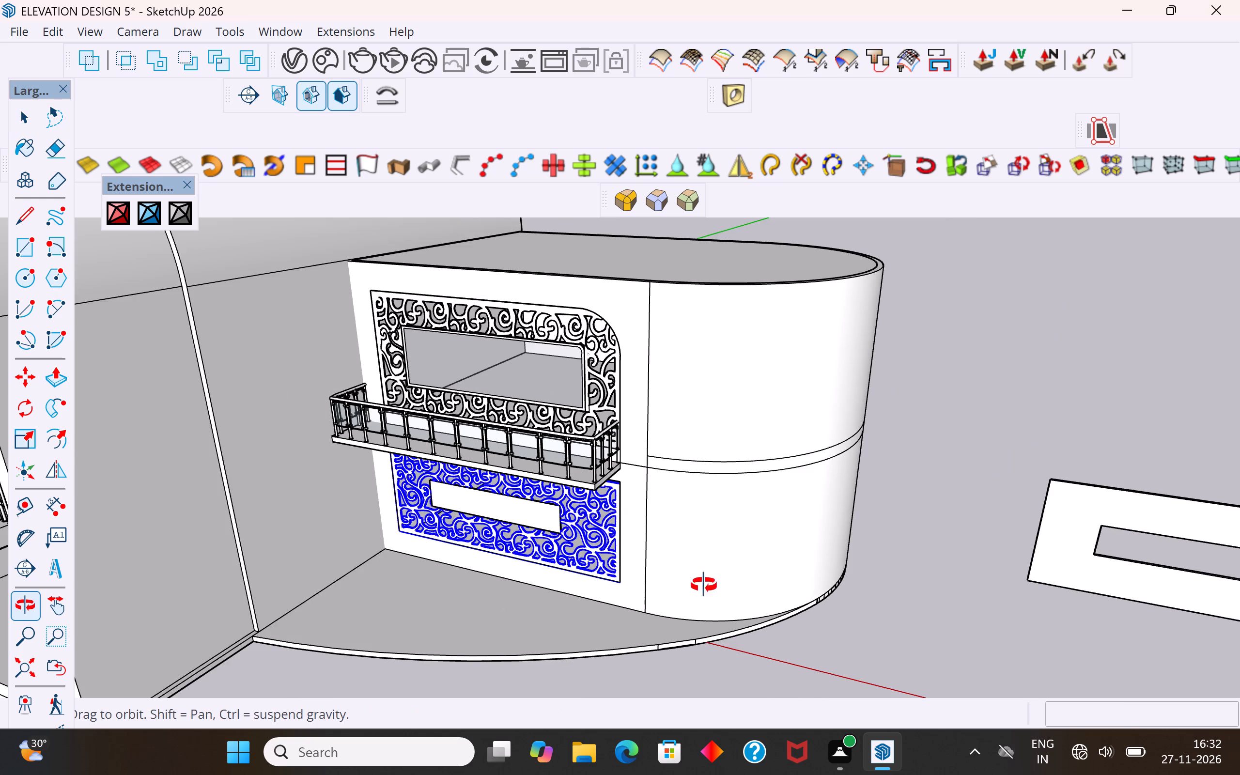
middle_drag(704, 585, 702, 548)
middle_drag(822, 627, 841, 588)
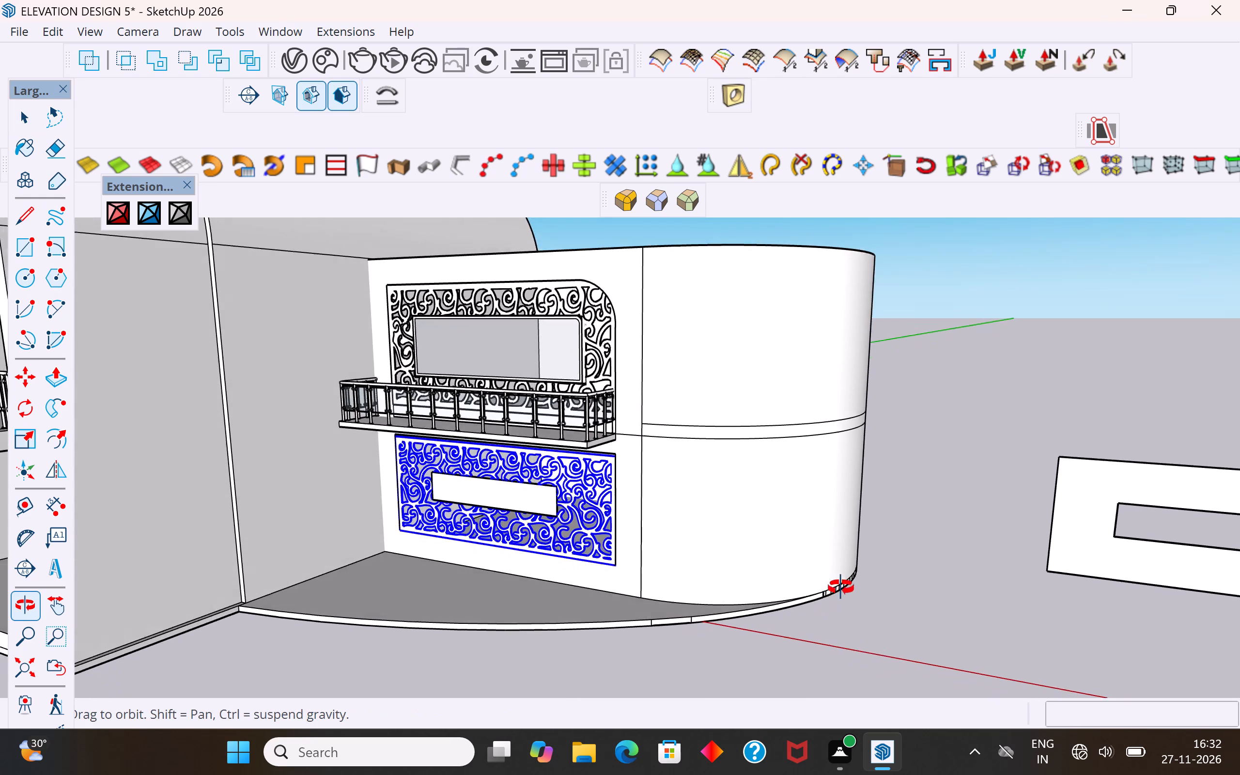
middle_drag(841, 588, 861, 611)
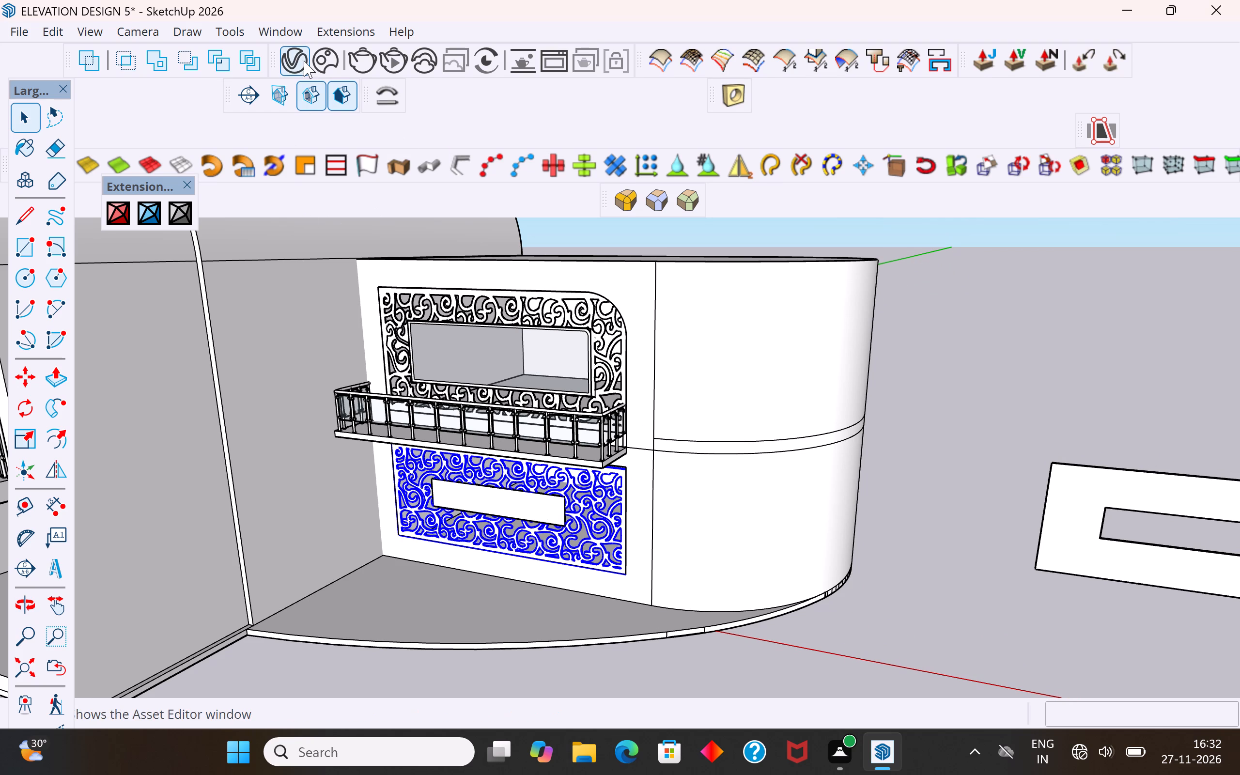
click(281, 28)
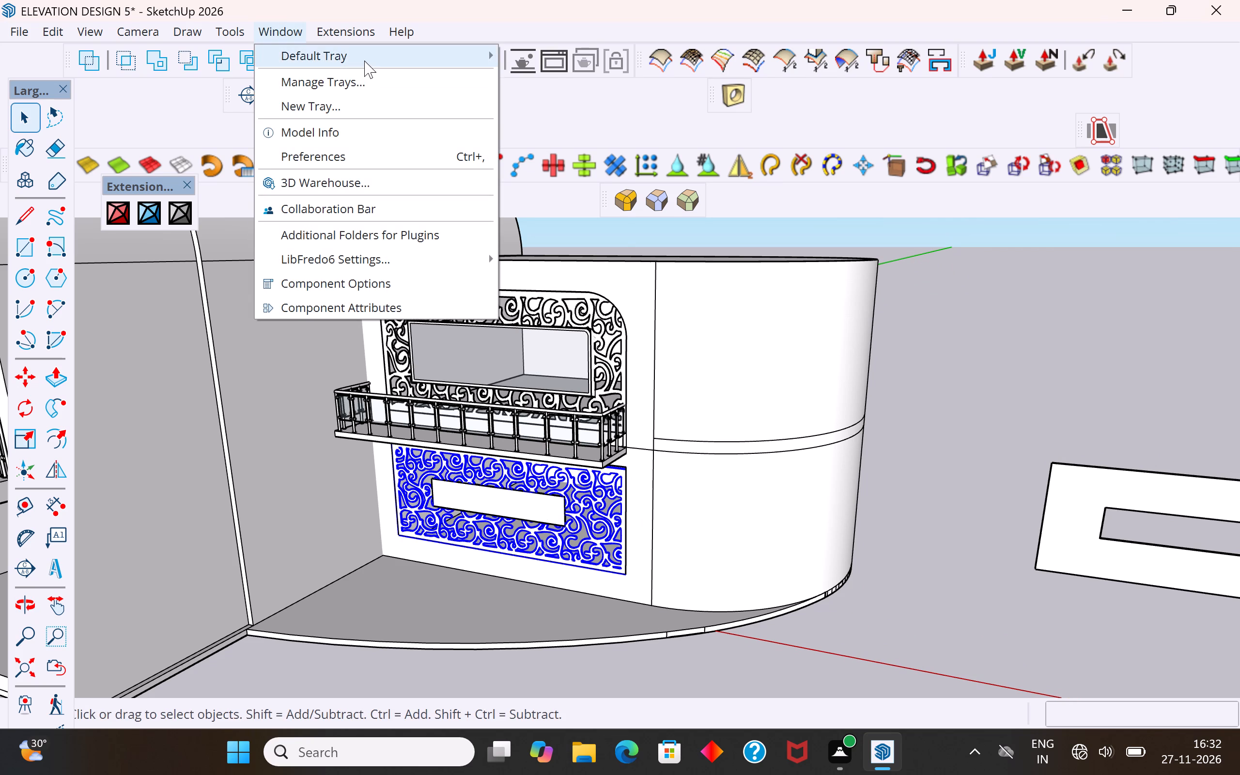
click(364, 59)
click(531, 63)
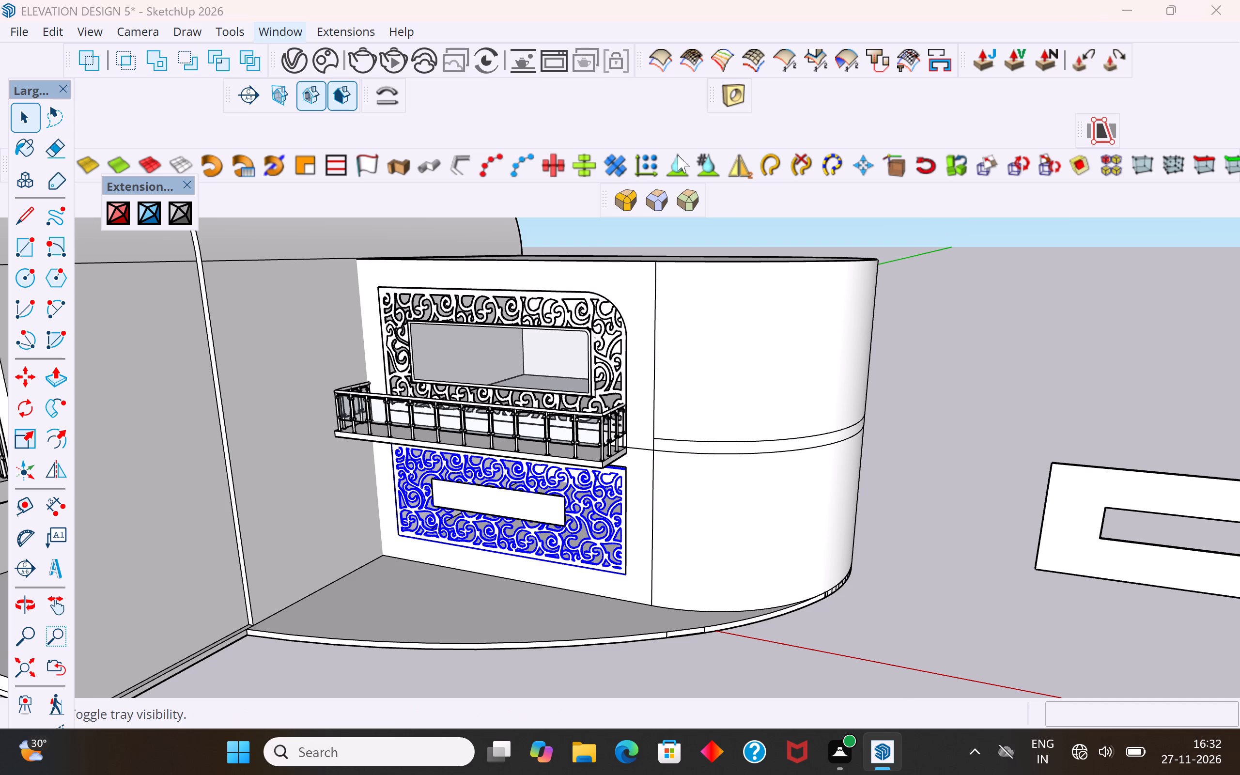
click(582, 711)
drag(488, 511, 485, 517)
key(ctrl+z)
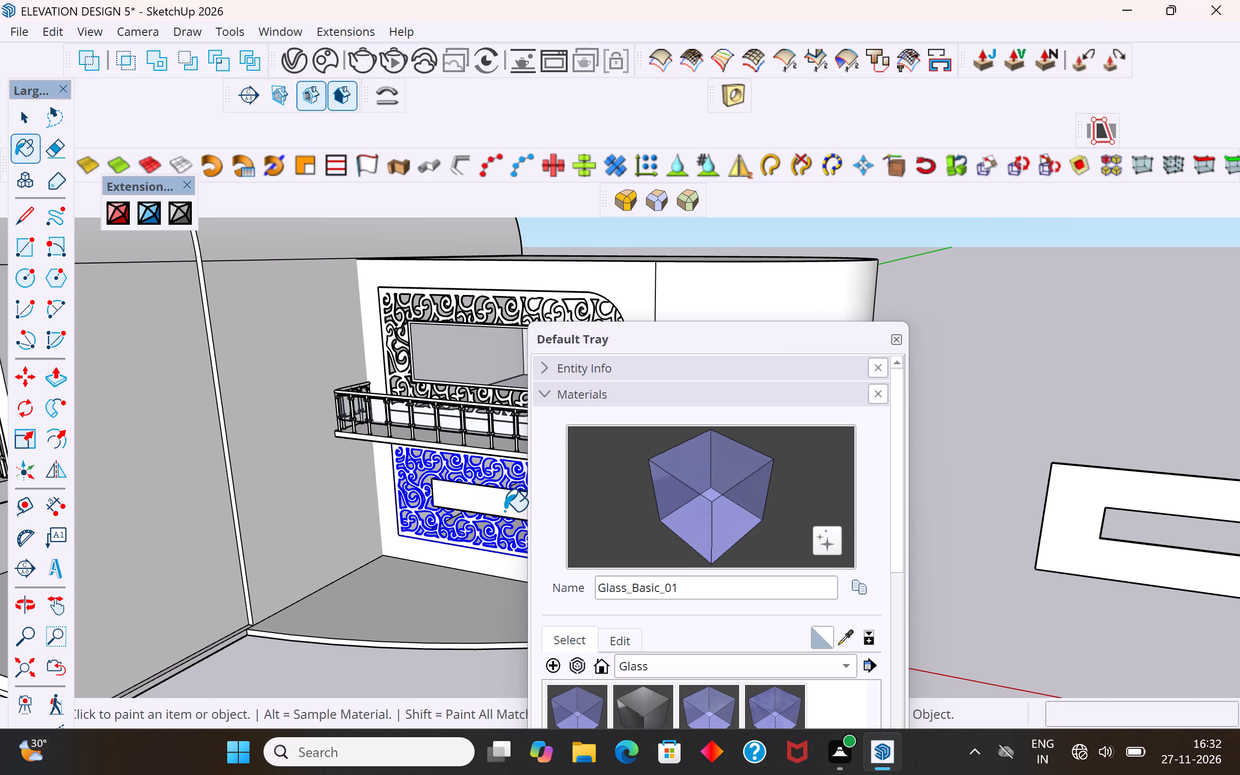
scroll(480, 503, up, 15)
click(477, 474)
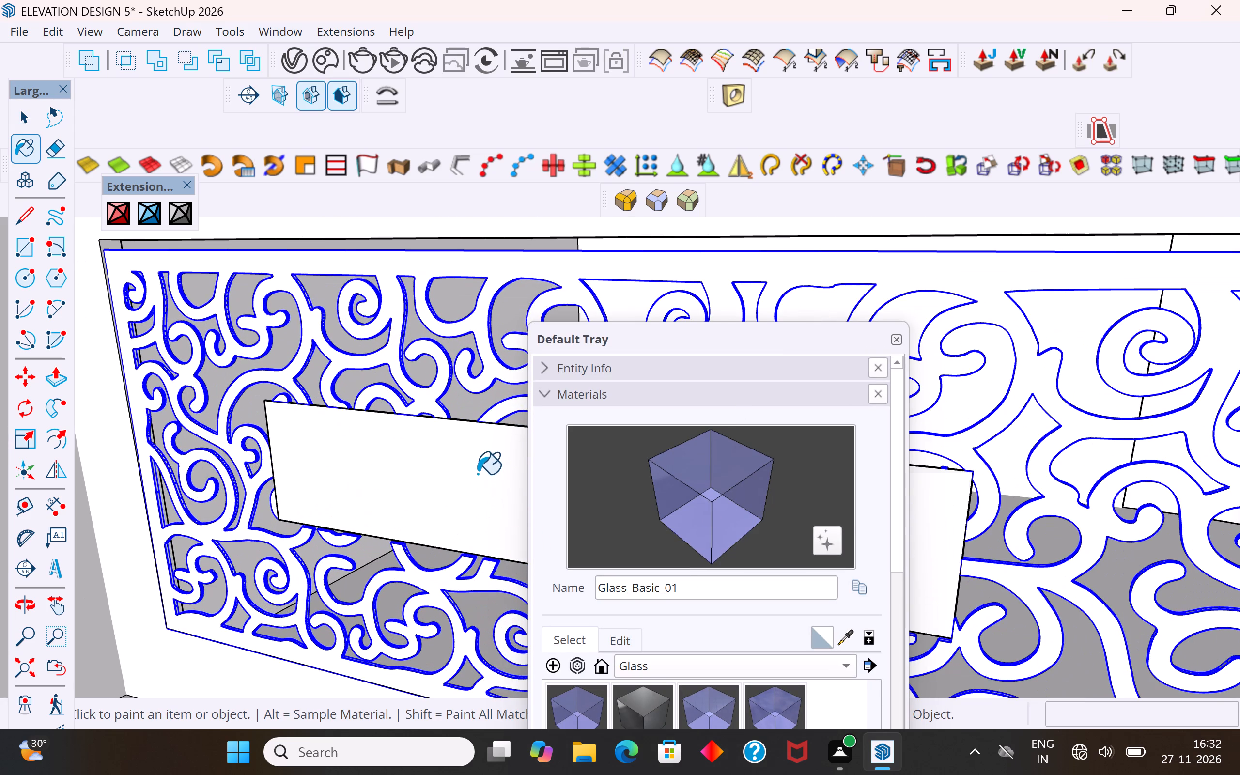
scroll(461, 504, down, 5)
click(896, 344)
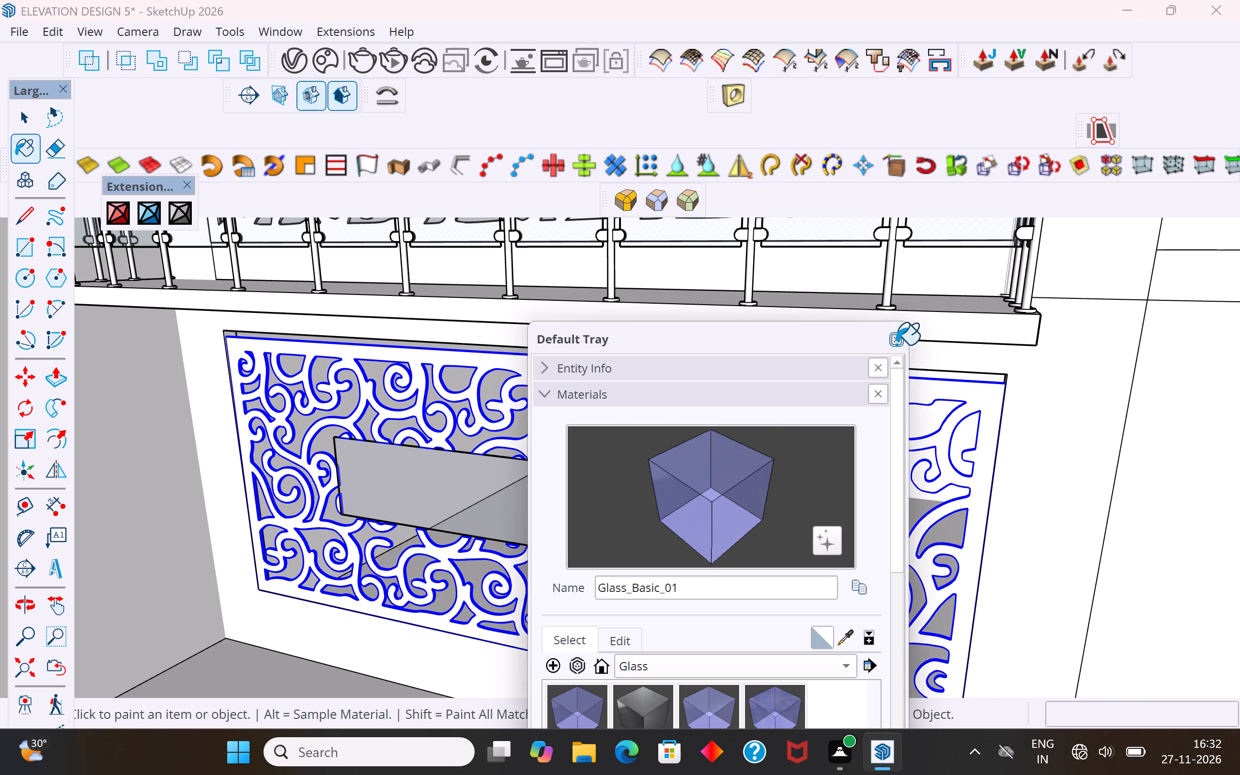
Examine the glazed ground-floor jali within the whole building from the front, with nothing selected.
scroll(671, 475, down, 14)
scroll(665, 511, up, 1)
scroll(665, 511, down, 9)
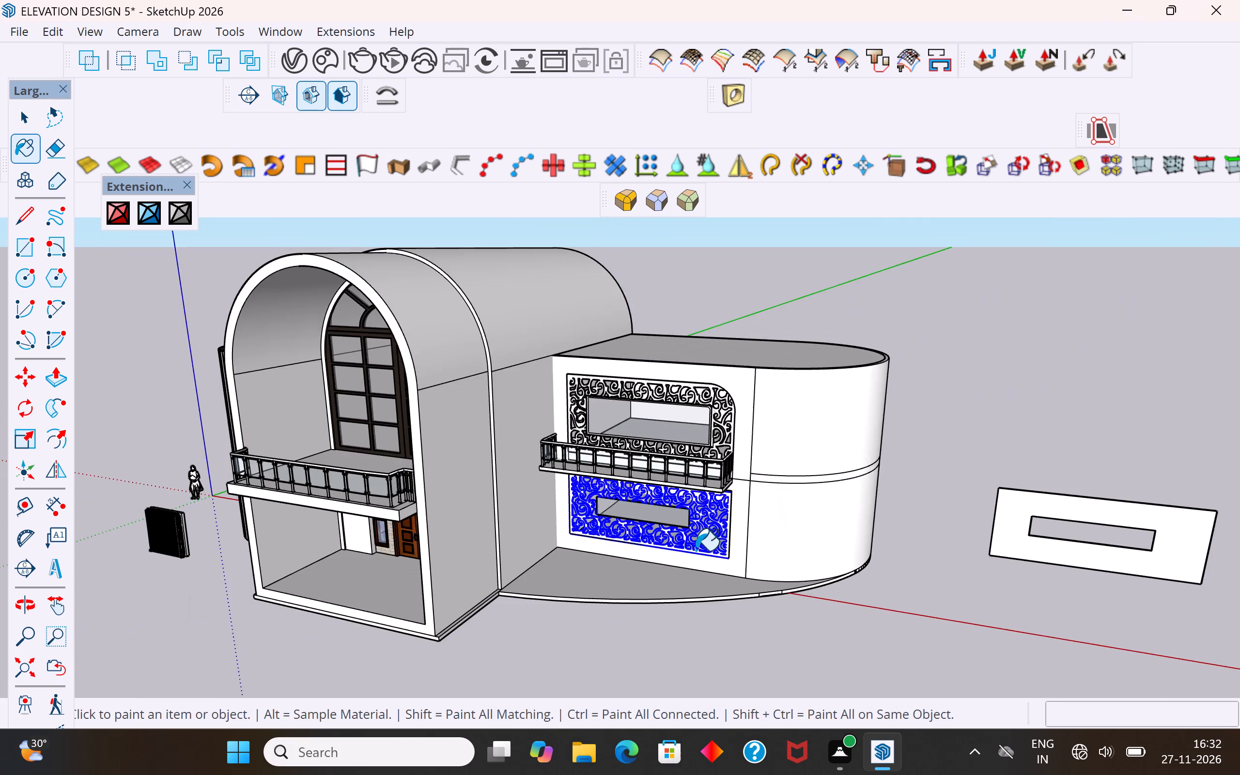
middle_drag(717, 577, 861, 575)
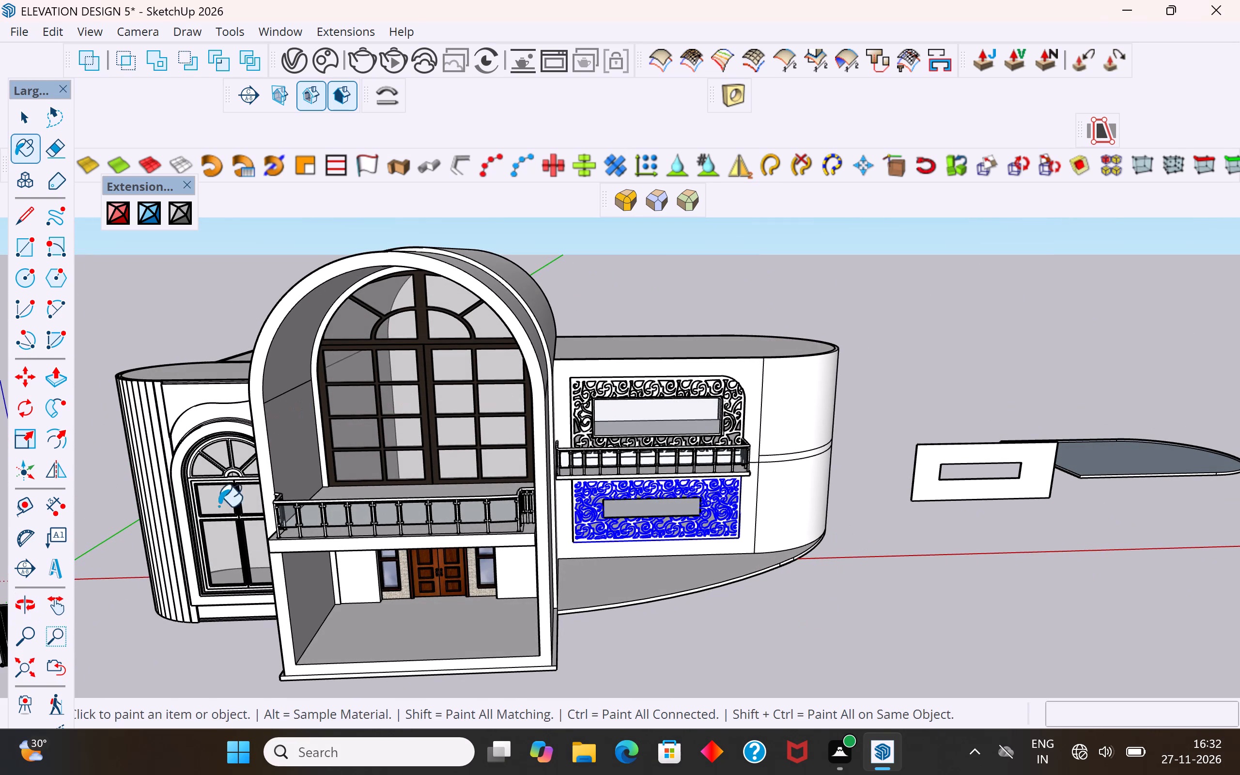
click(29, 117)
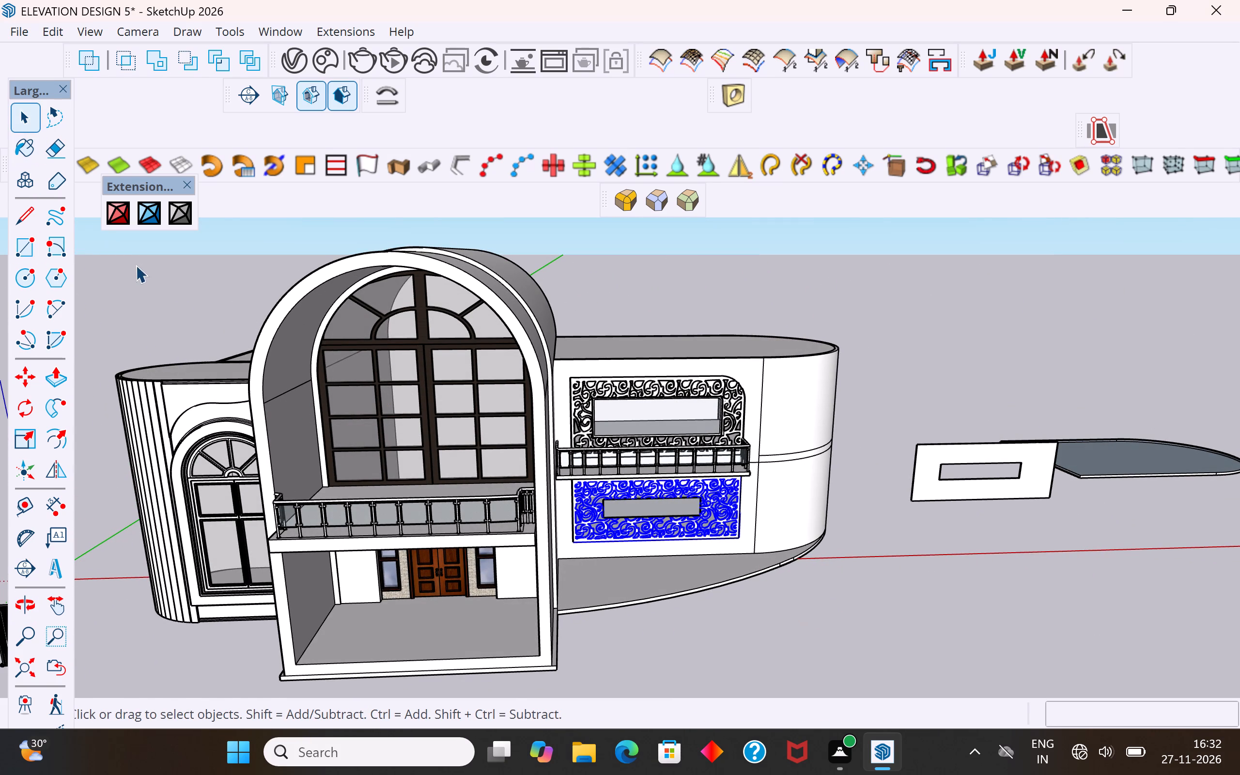
click(136, 265)
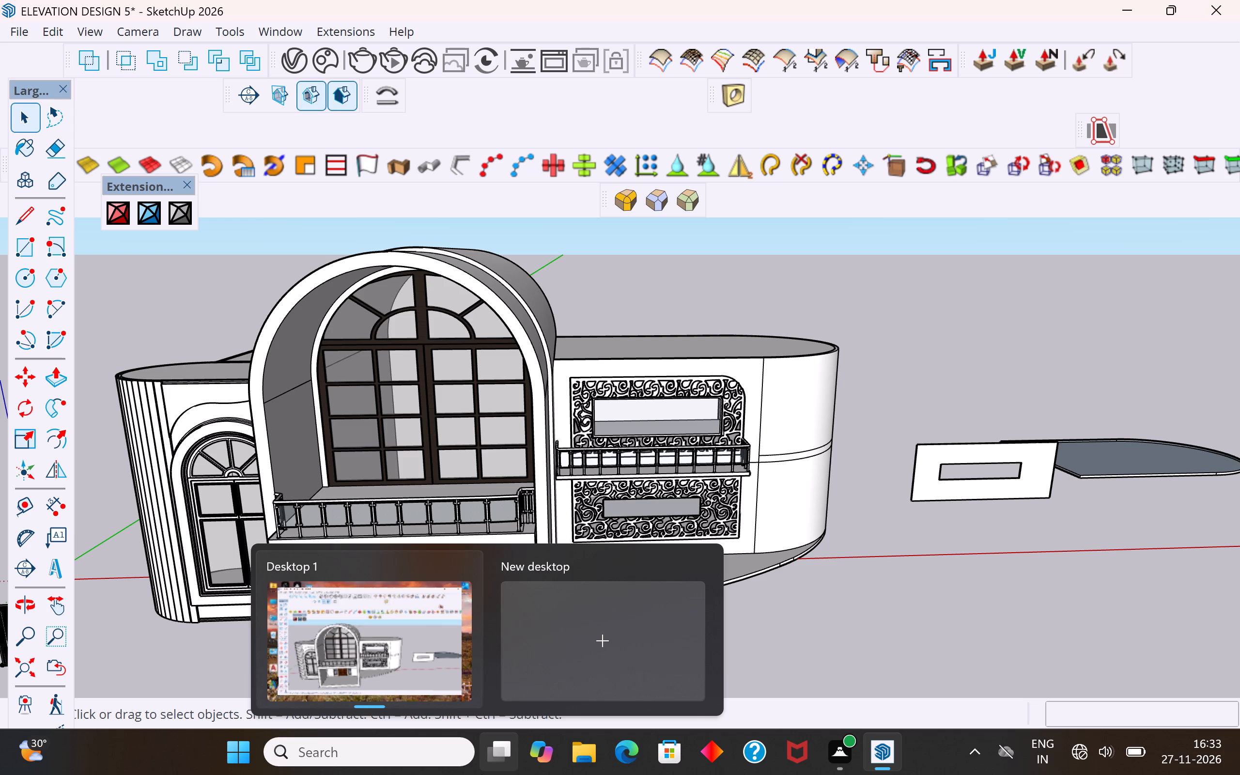
click(754, 622)
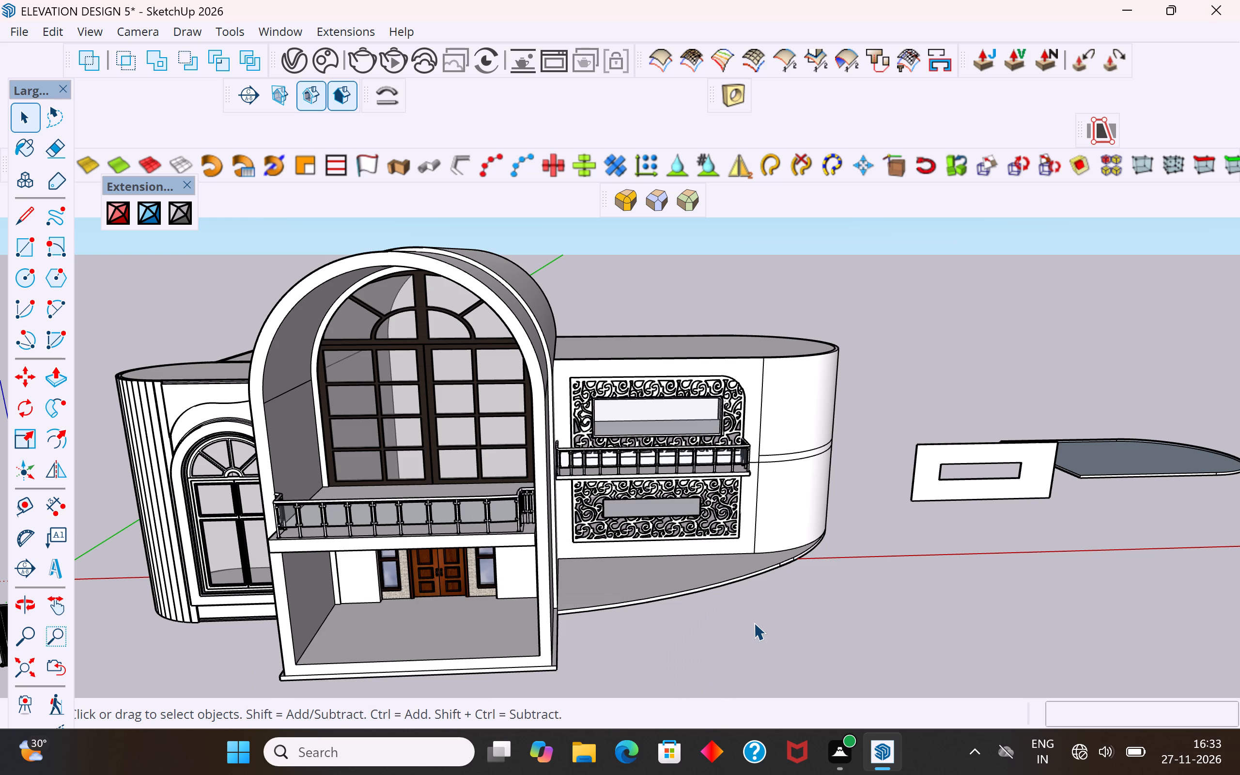
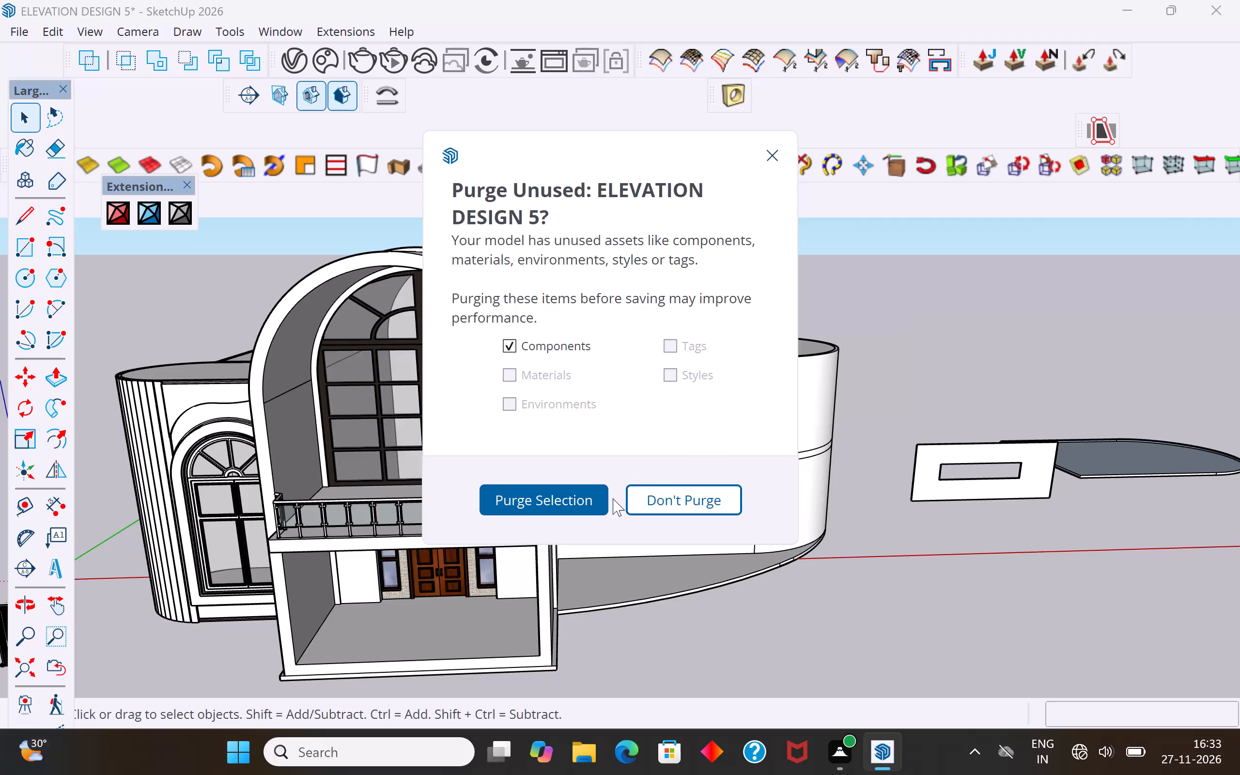
Purge the unused components from ELEVATION DESIGN 5 as part of saving the model.
click(591, 488)
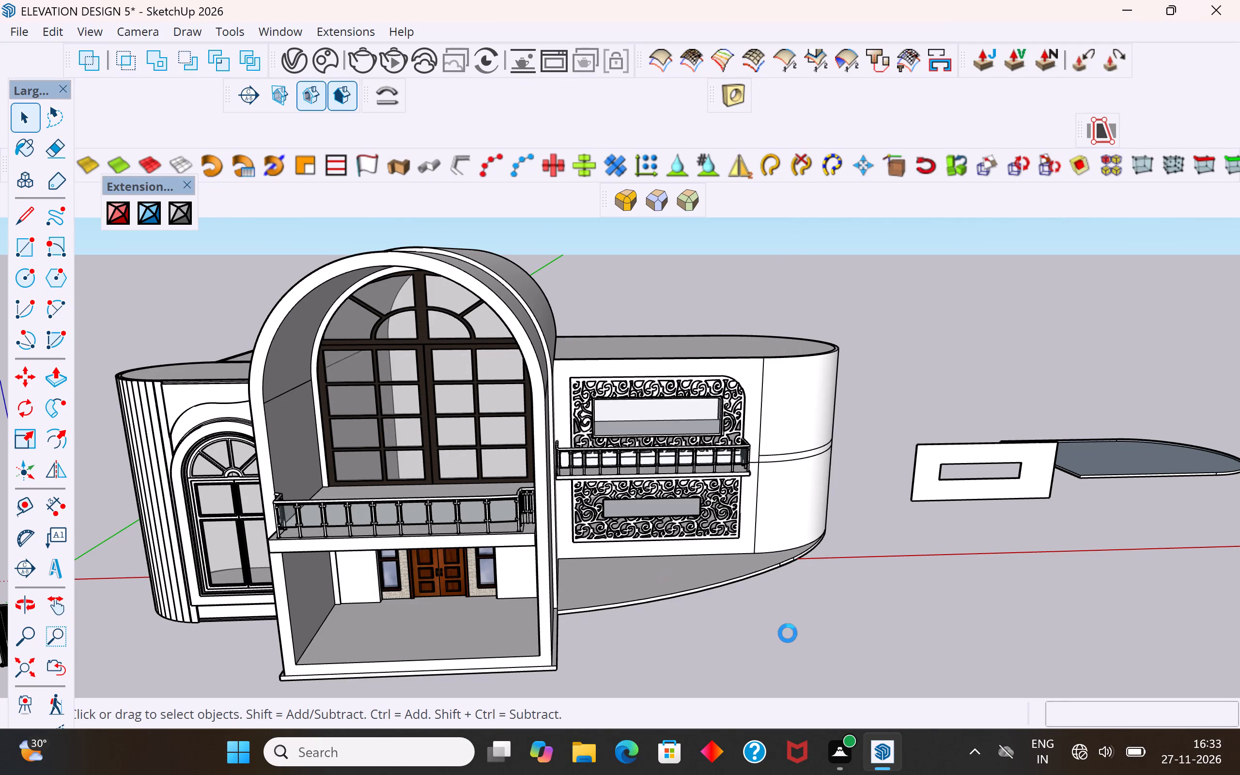
click(788, 633)
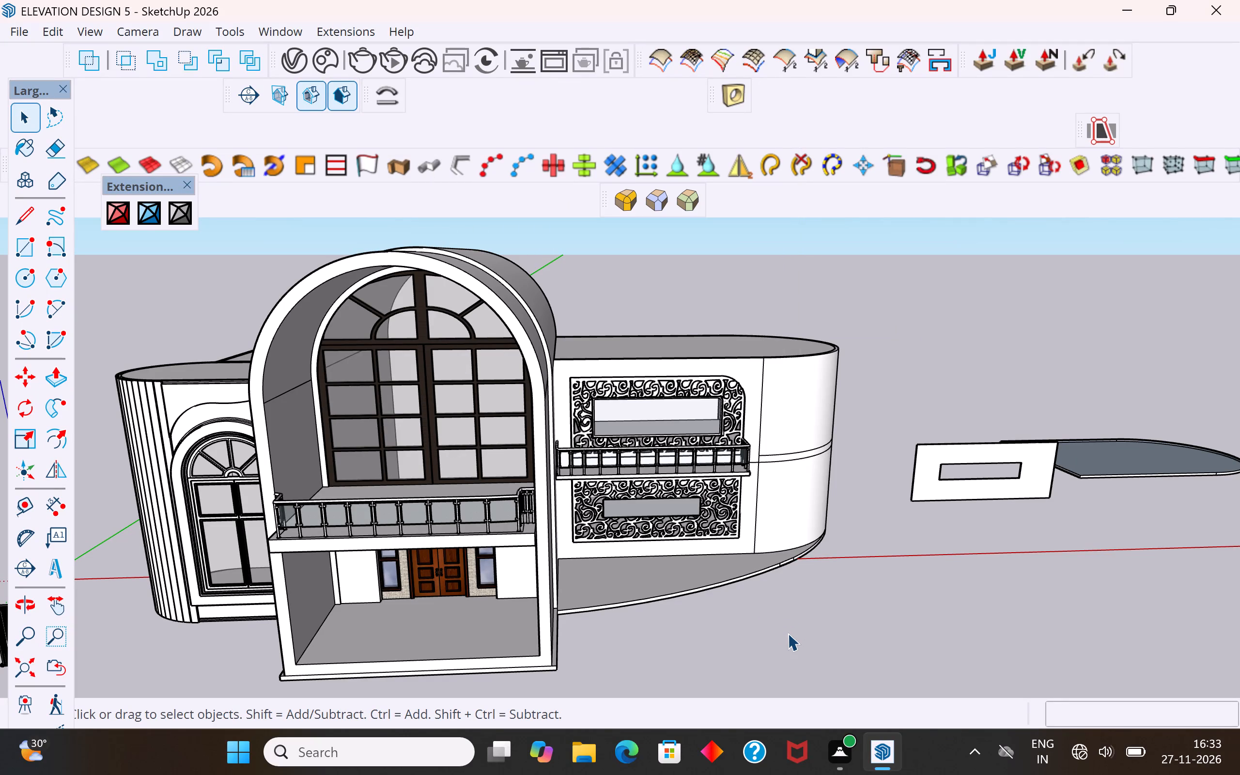
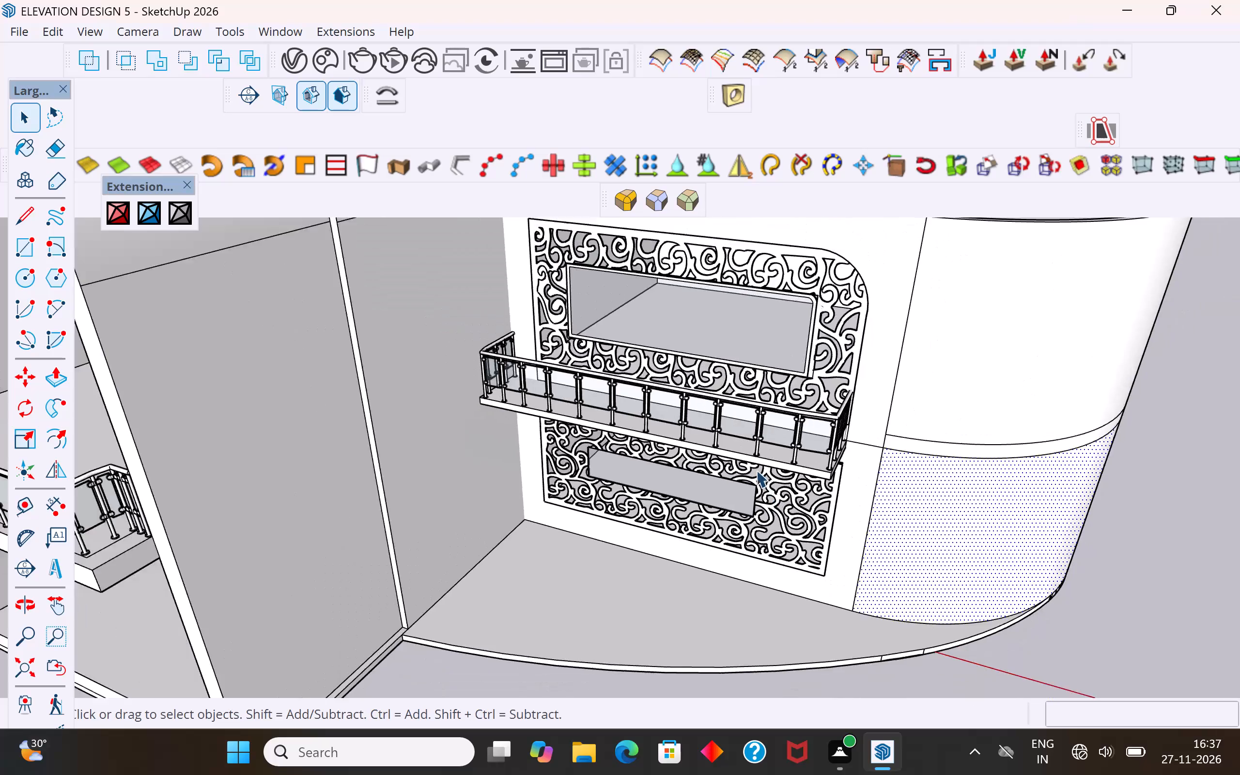
Move the glass panel out of the ground-floor jali's central opening to about 80' 3 7/8" away, clear of the building.
drag(927, 632, 930, 639)
middle_drag(709, 512, 734, 387)
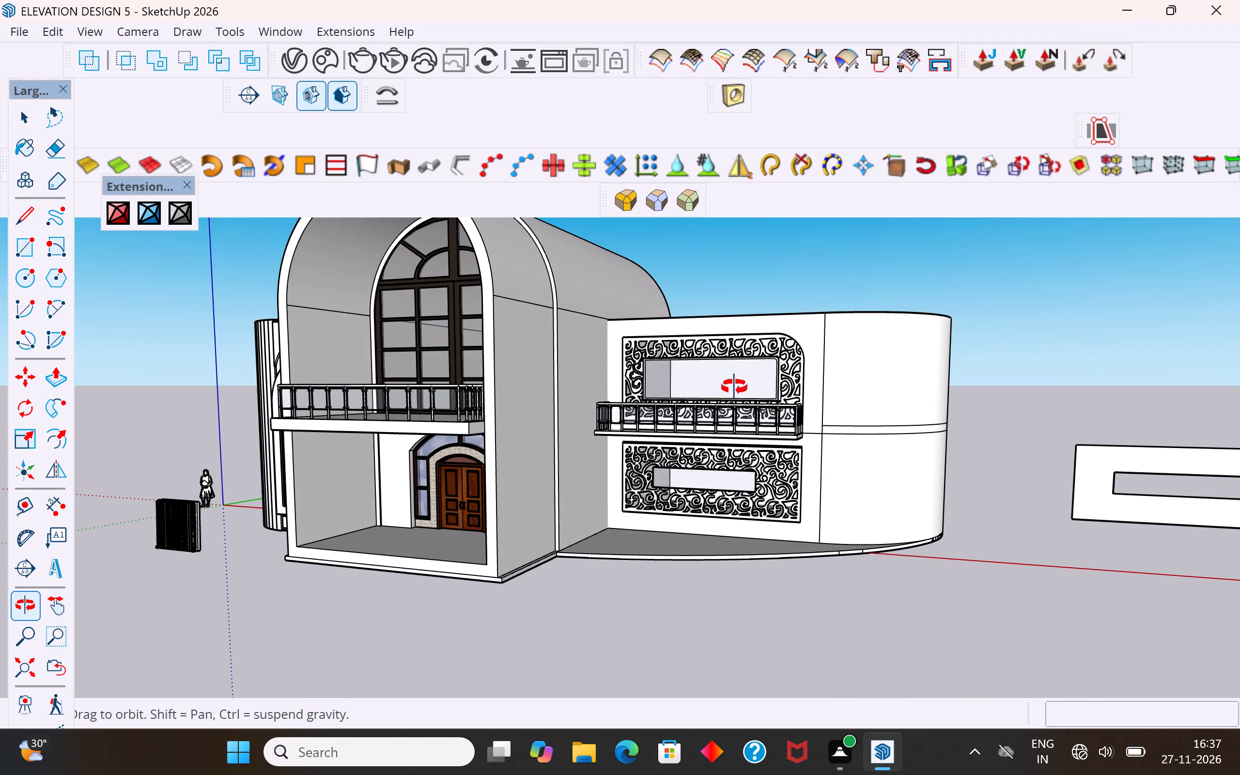
middle_drag(734, 387, 734, 383)
scroll(706, 360, up, 5)
middle_drag(694, 430, 652, 384)
scroll(660, 413, up, 1)
scroll(722, 566, up, 8)
click(717, 558)
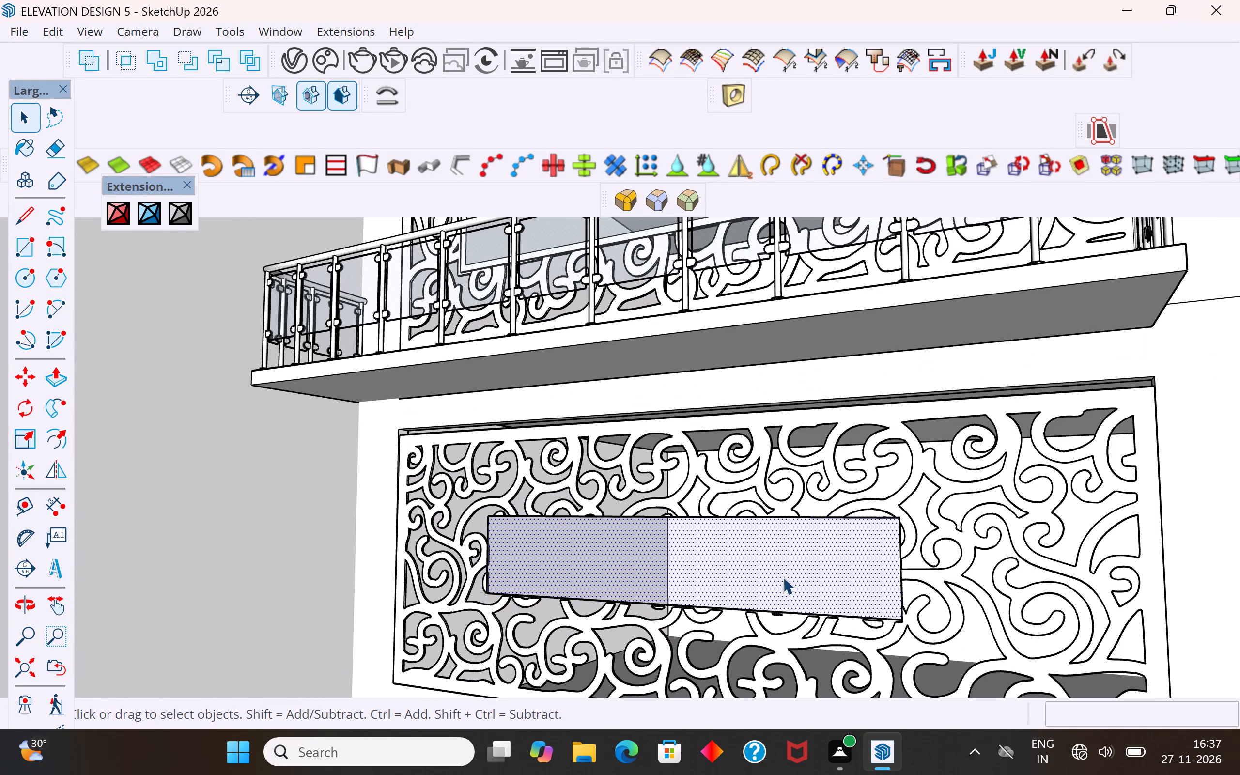
key(m)
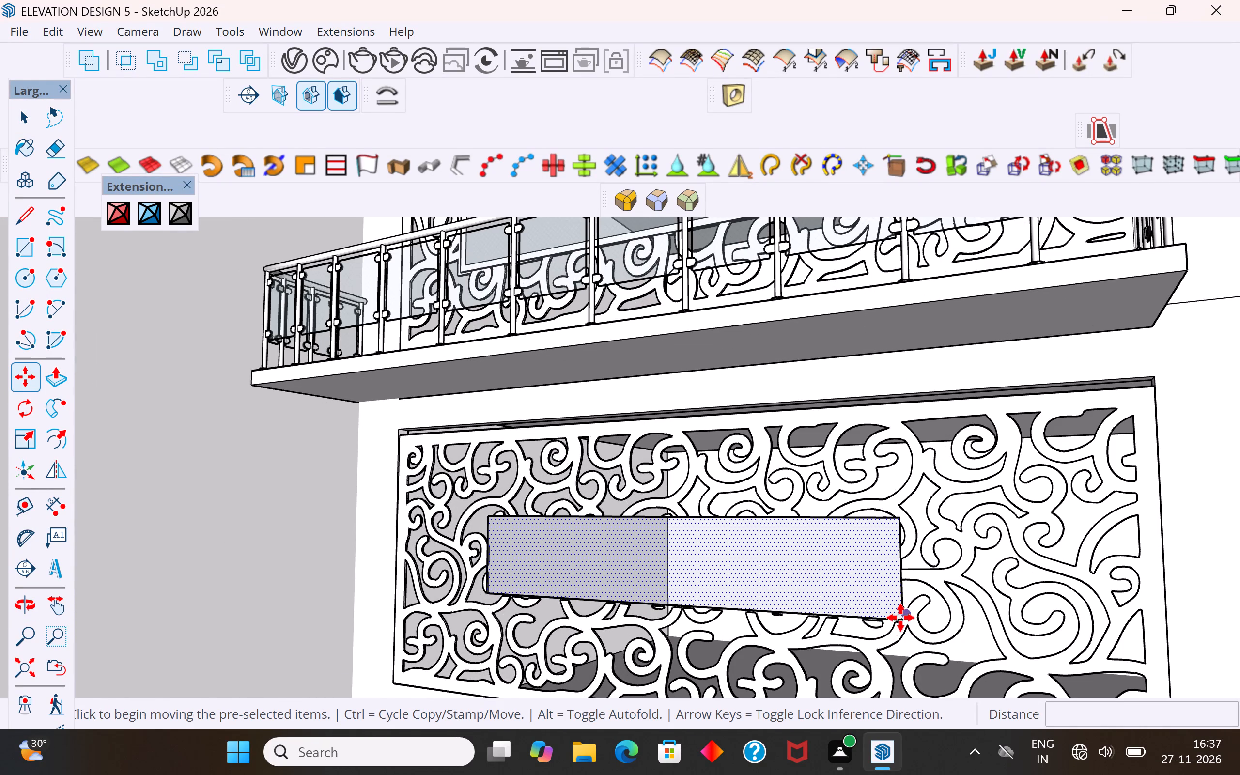
click(900, 618)
scroll(875, 519, down, 19)
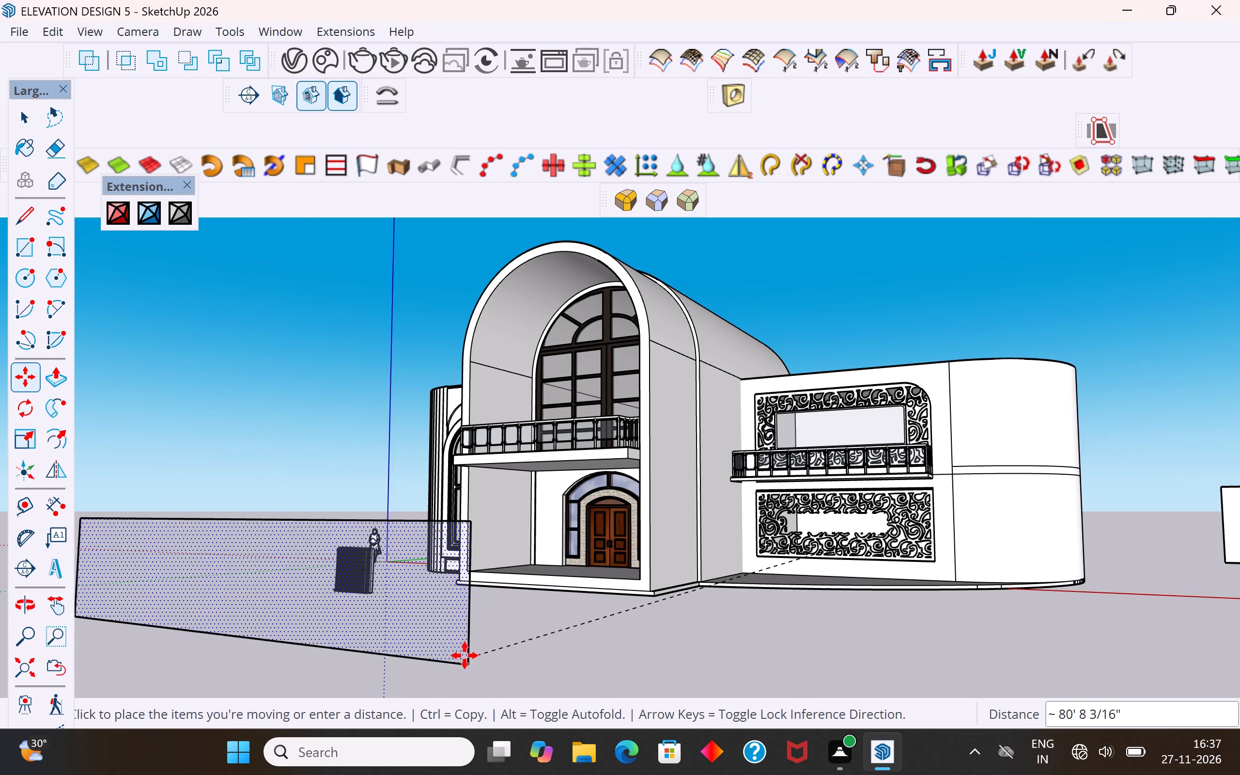
click(448, 650)
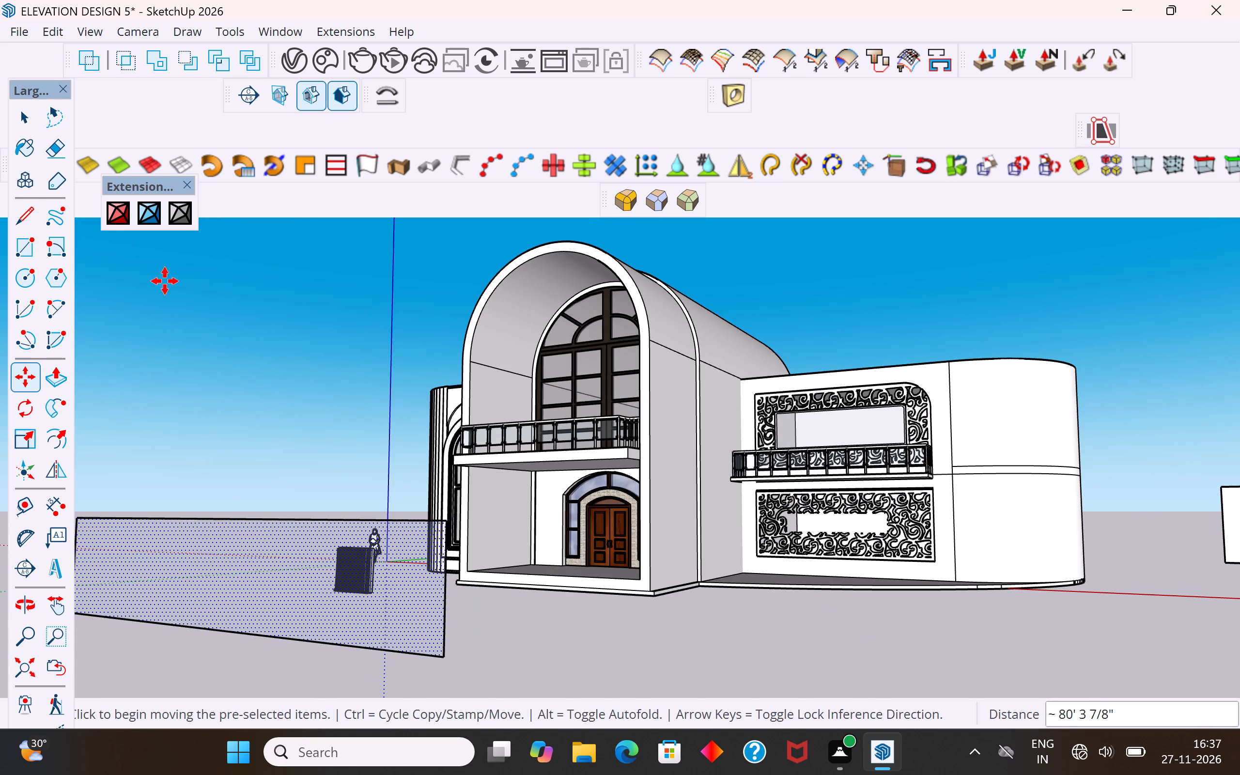
click(22, 115)
drag(132, 312, 133, 324)
Examine the ground-floor jali's cut edges and loose fragments around its central opening, opening it for editing and closing it again.
scroll(709, 524, up, 5)
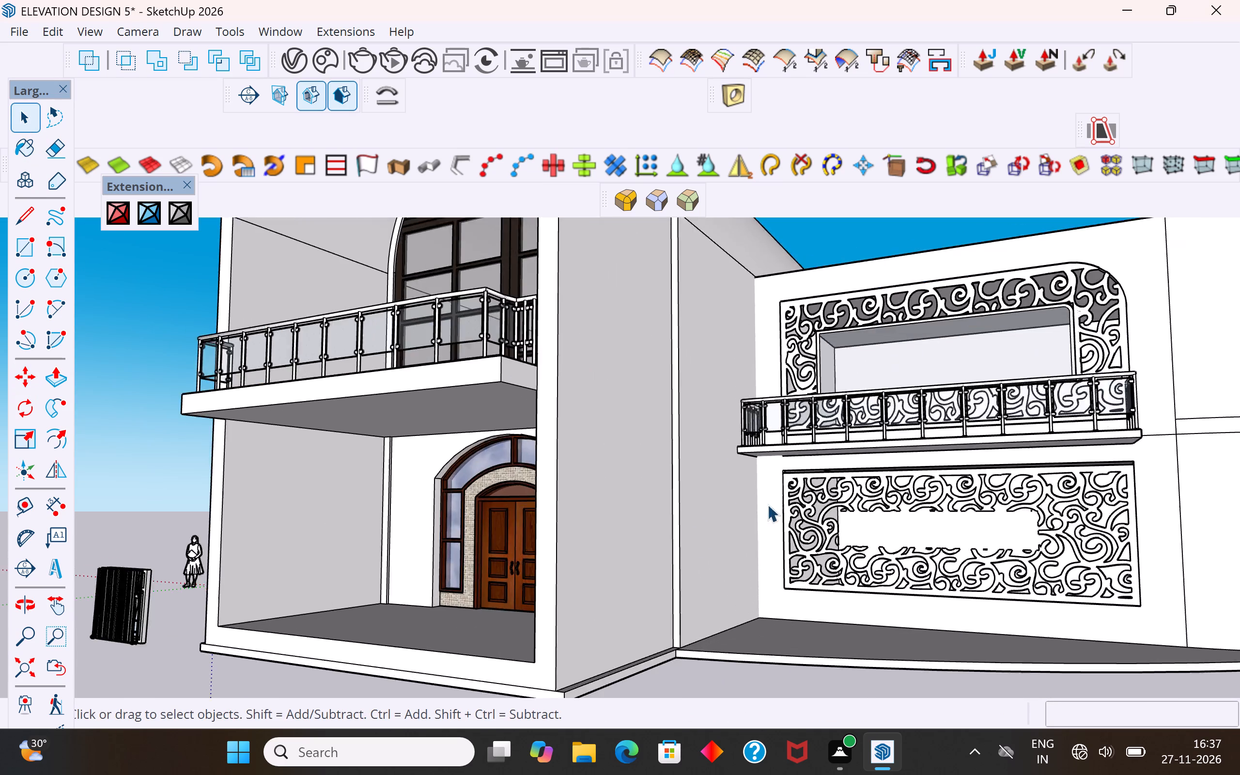
scroll(767, 504, up, 5)
click(861, 568)
scroll(868, 597, up, 1)
middle_drag(868, 597, 919, 615)
scroll(938, 542, up, 2)
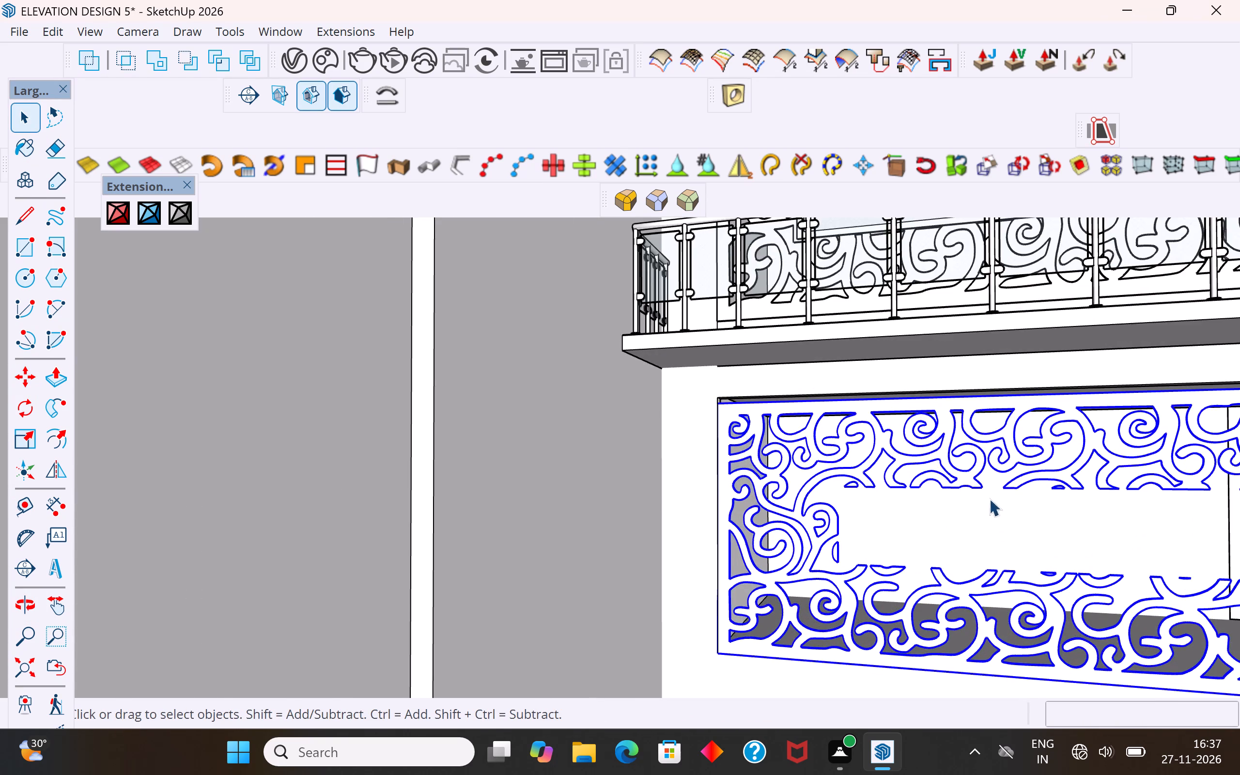
middle_drag(980, 490, 756, 451)
scroll(827, 396, up, 4)
middle_drag(898, 445, 880, 434)
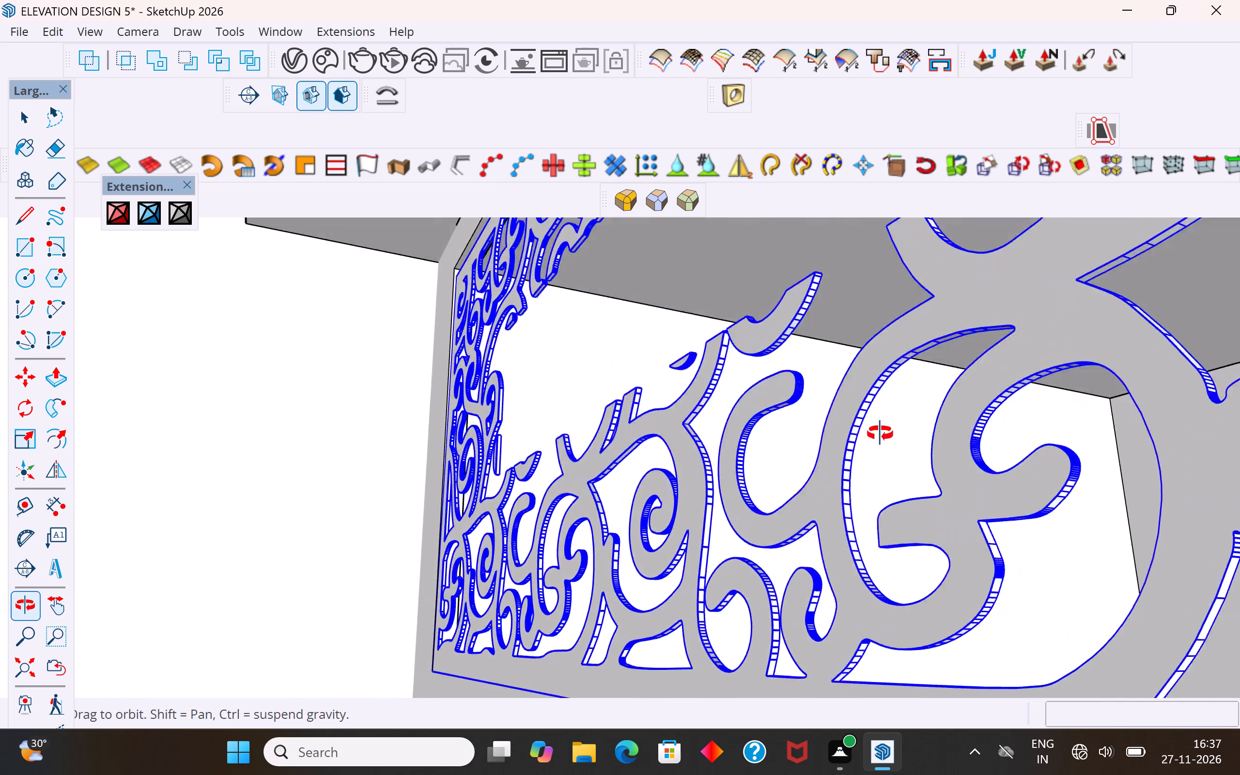
middle_drag(880, 434, 879, 439)
scroll(852, 774, down, 5)
scroll(712, 655, down, 6)
middle_drag(718, 650, 717, 579)
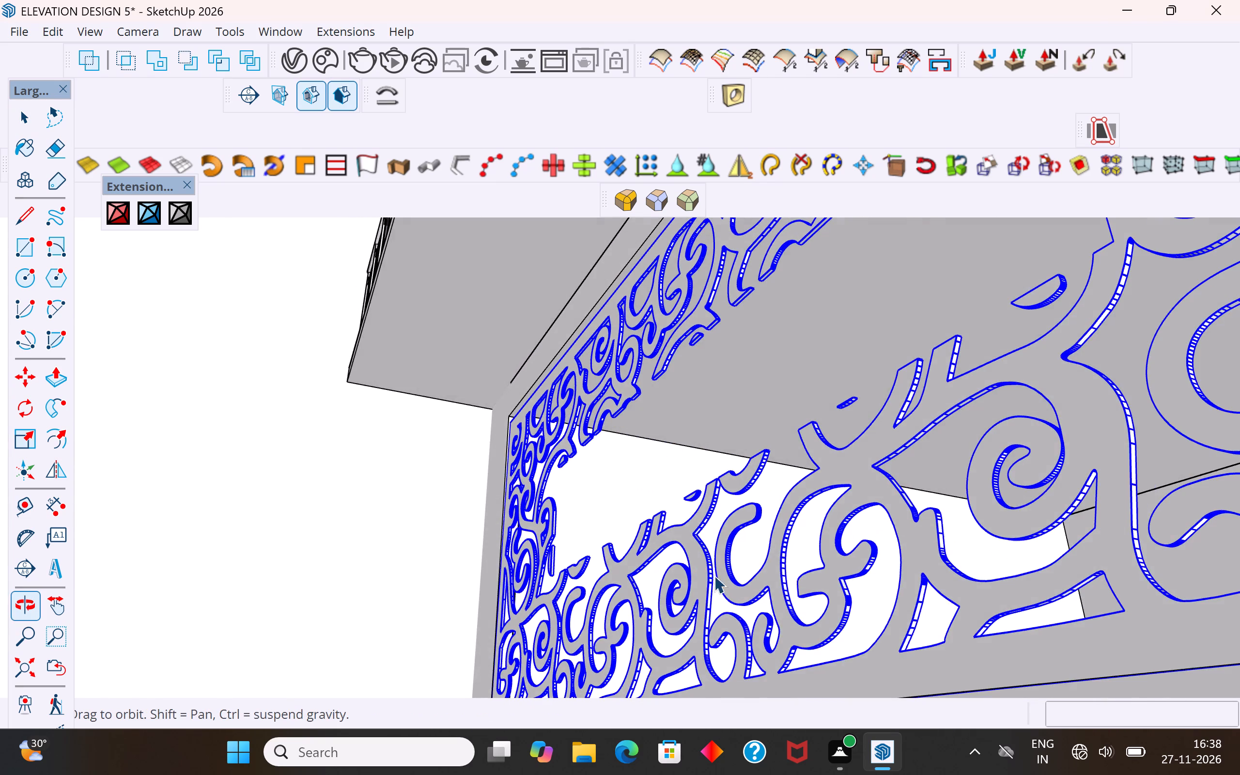
scroll(662, 613, down, 5)
middle_drag(682, 511, 697, 598)
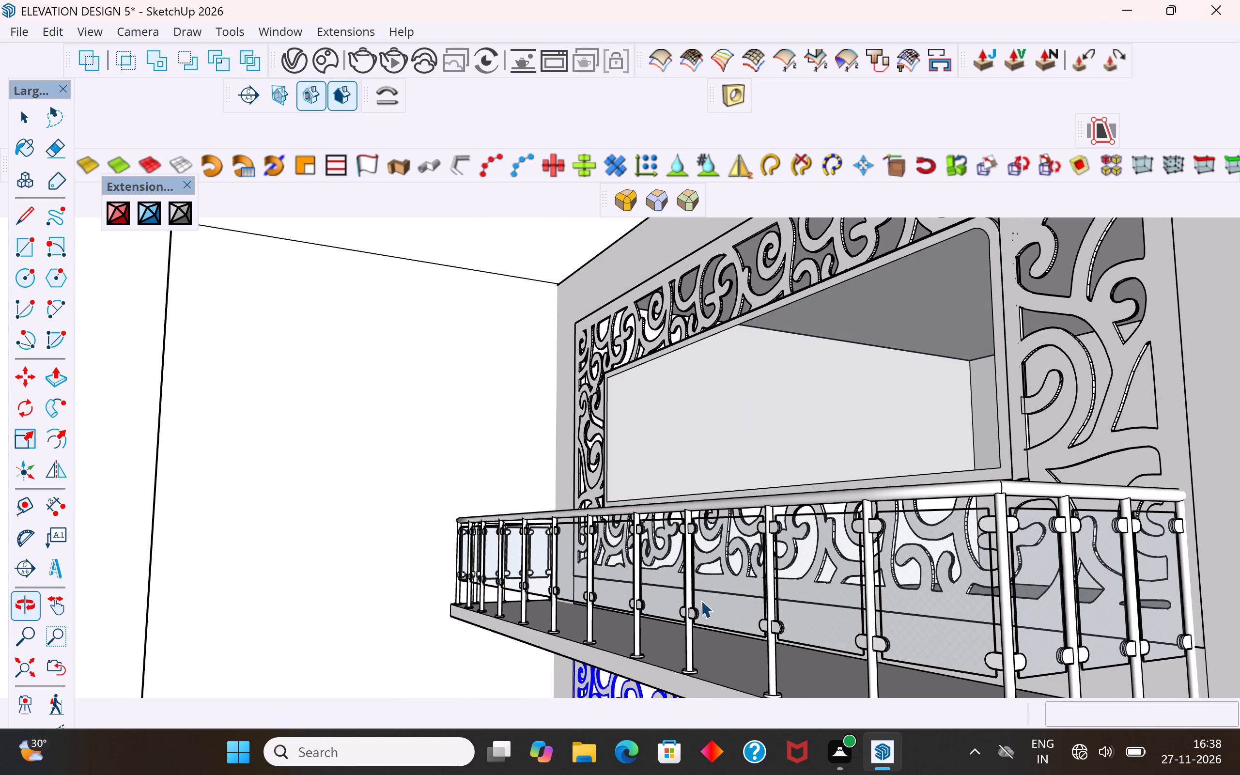
scroll(682, 651, down, 4)
middle_drag(701, 604, 687, 490)
scroll(651, 566, down, 3)
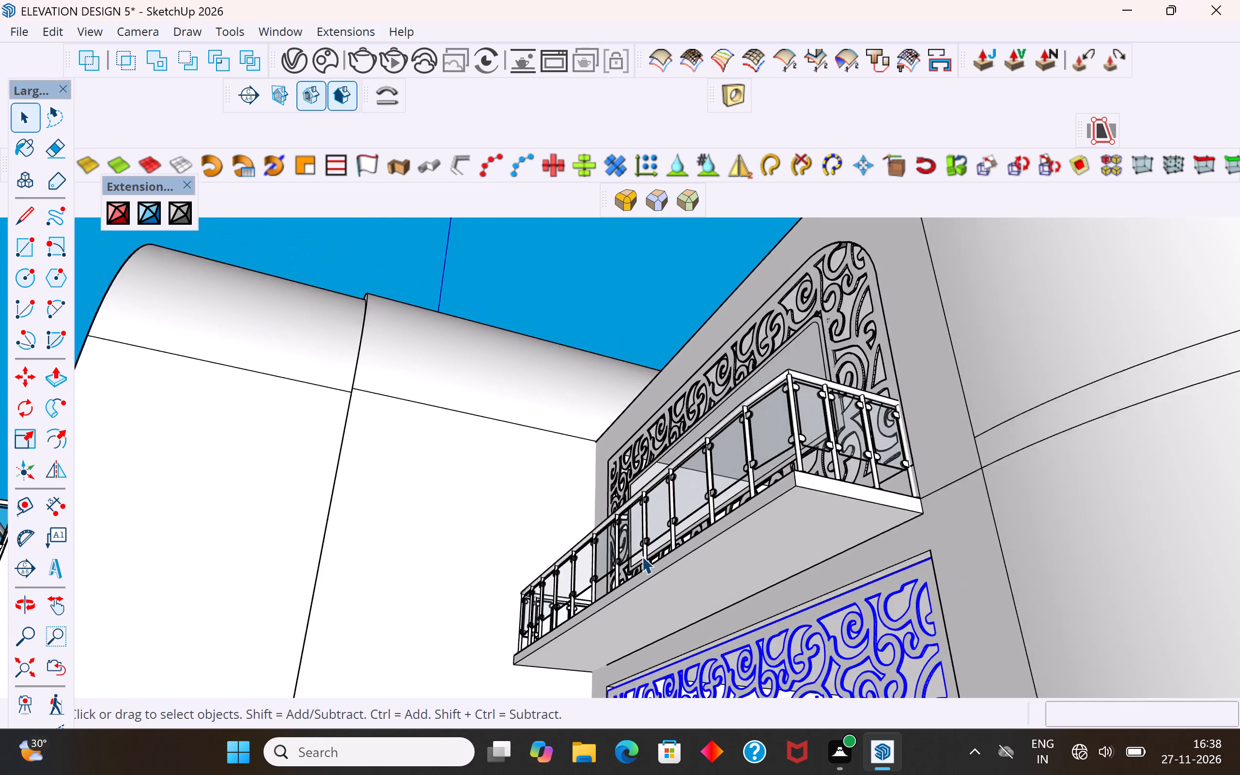
scroll(642, 556, down, 2)
middle_drag(709, 666, 710, 610)
scroll(713, 616, up, 10)
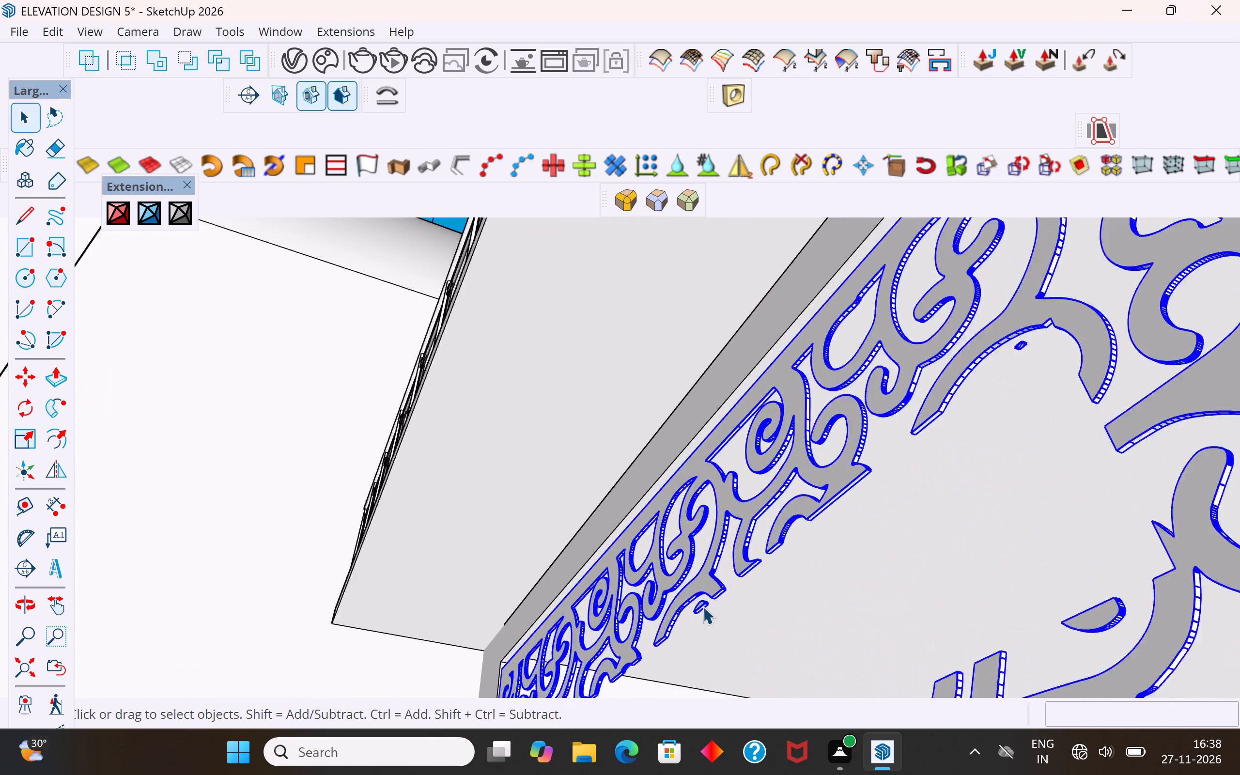
scroll(703, 606, up, 9)
double_click(774, 494)
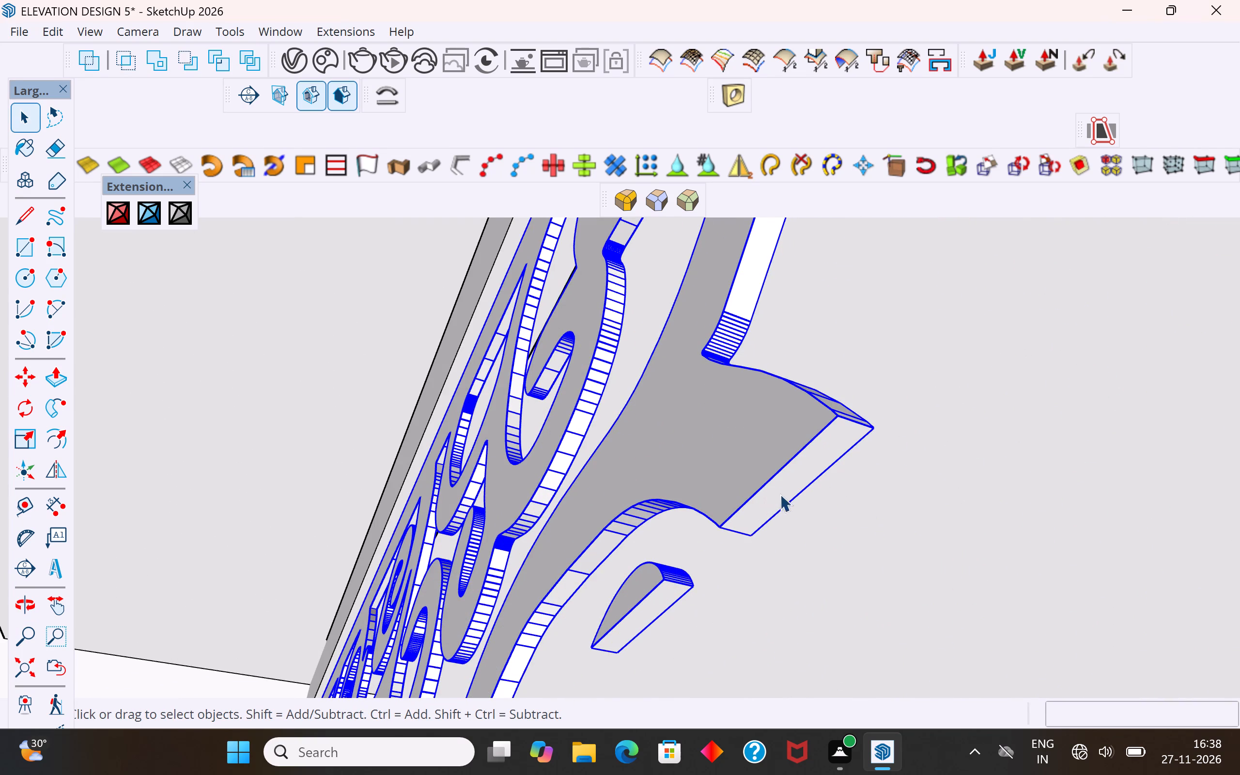
drag(789, 484, 785, 498)
click(785, 497)
scroll(673, 610, down, 12)
middle_drag(689, 553, 842, 575)
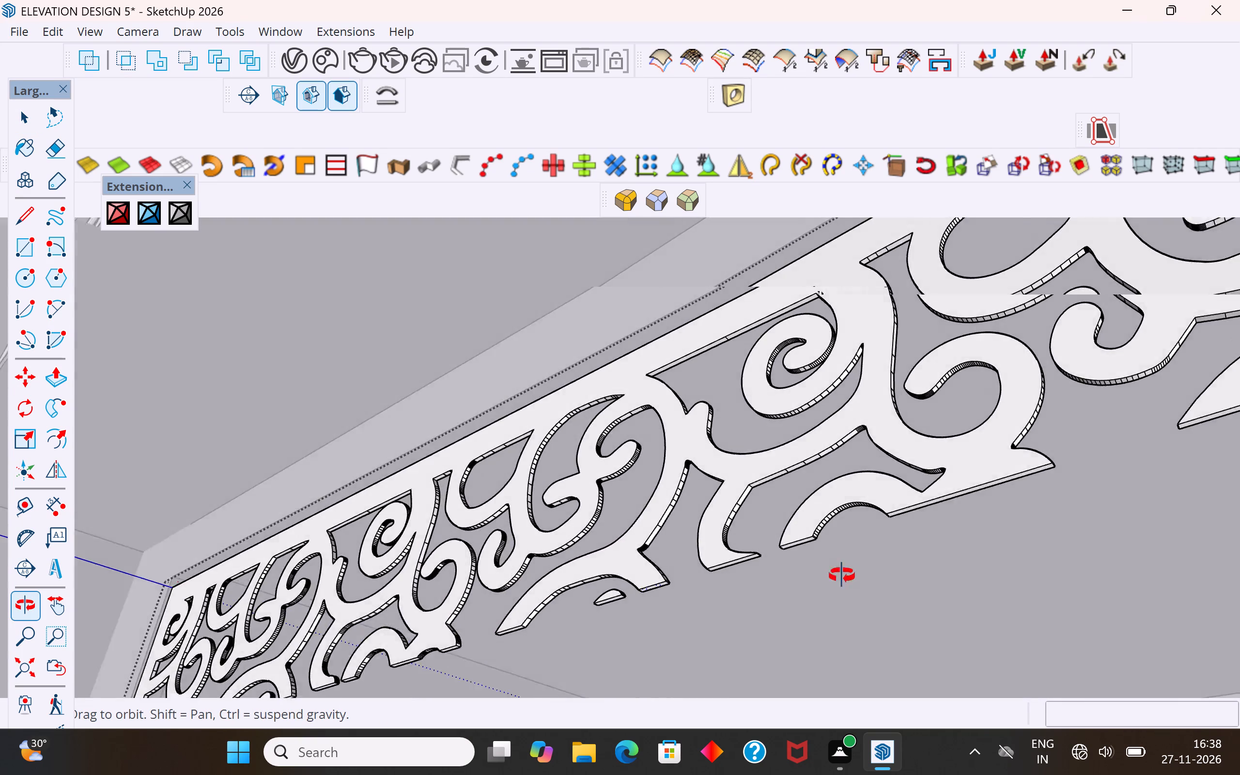
middle_drag(842, 575, 898, 516)
scroll(930, 520, up, 4)
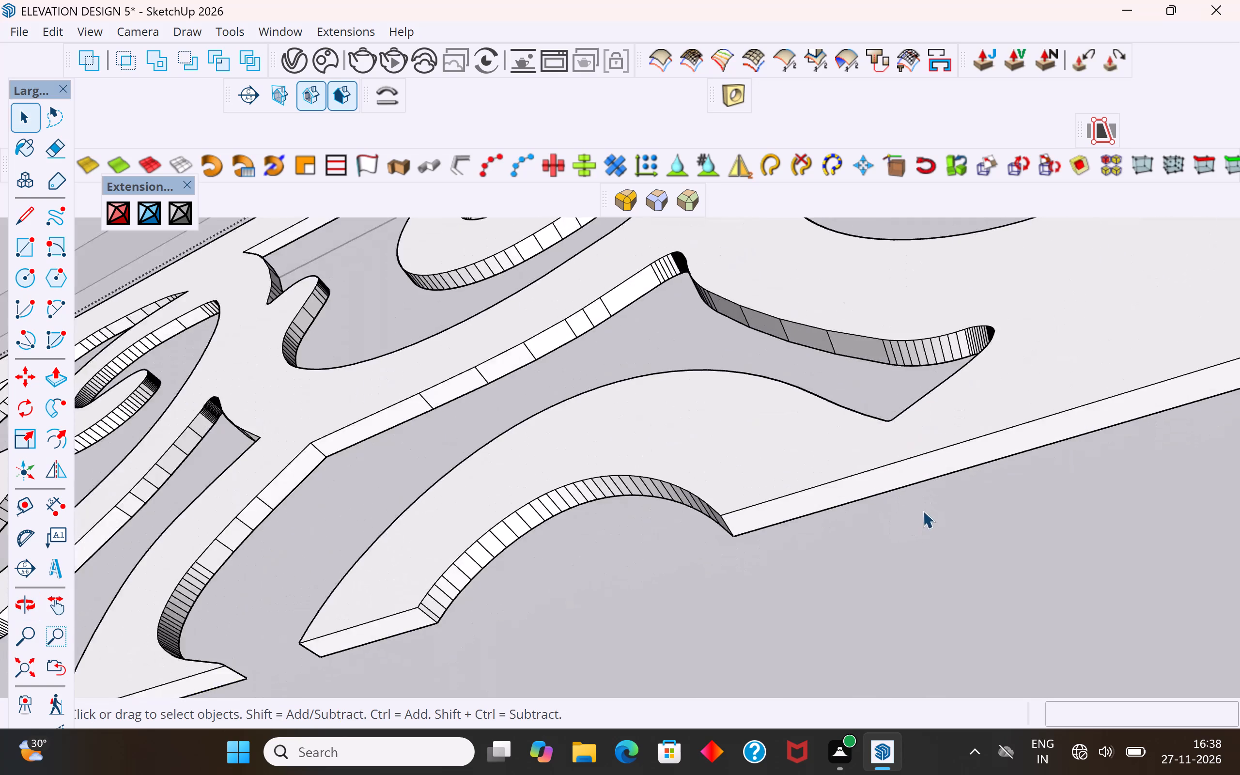
scroll(923, 511, up, 3)
scroll(914, 526, down, 8)
scroll(1007, 490, down, 5)
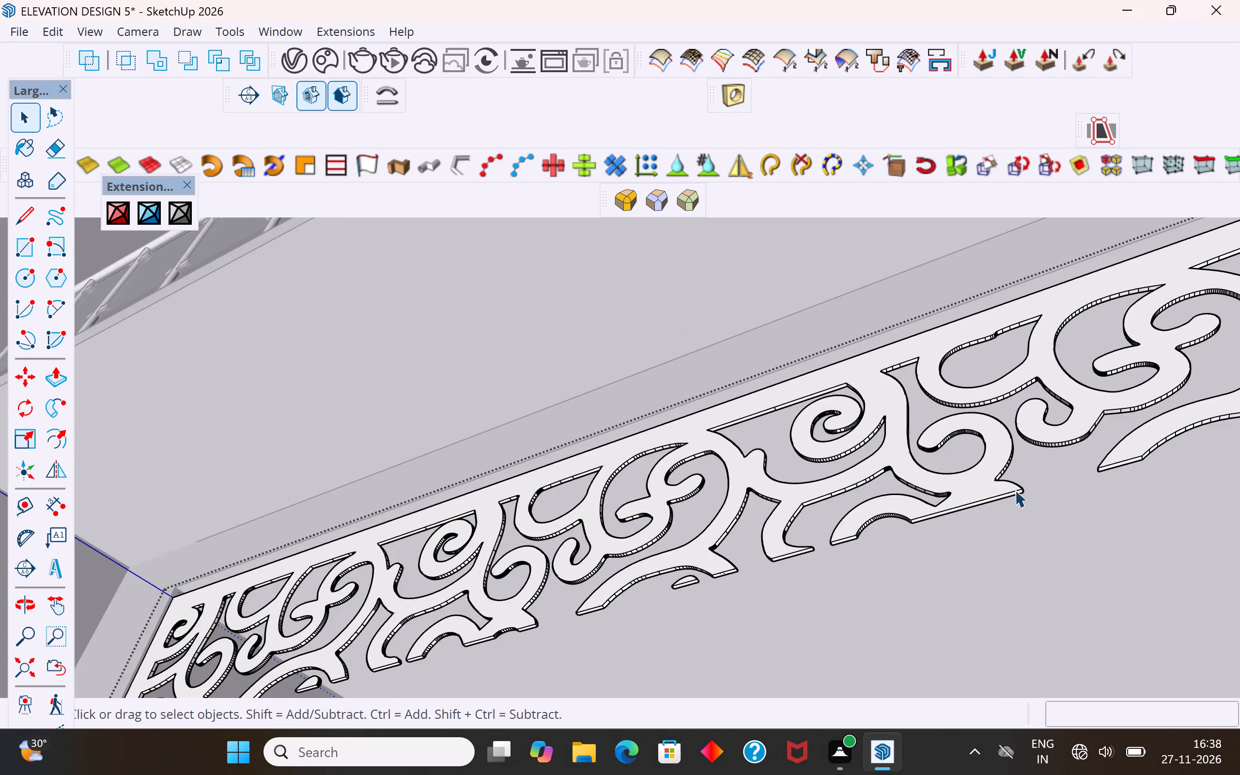
scroll(1019, 490, down, 5)
middle_drag(1005, 520, 1029, 600)
scroll(925, 516, down, 12)
middle_drag(944, 513, 1040, 673)
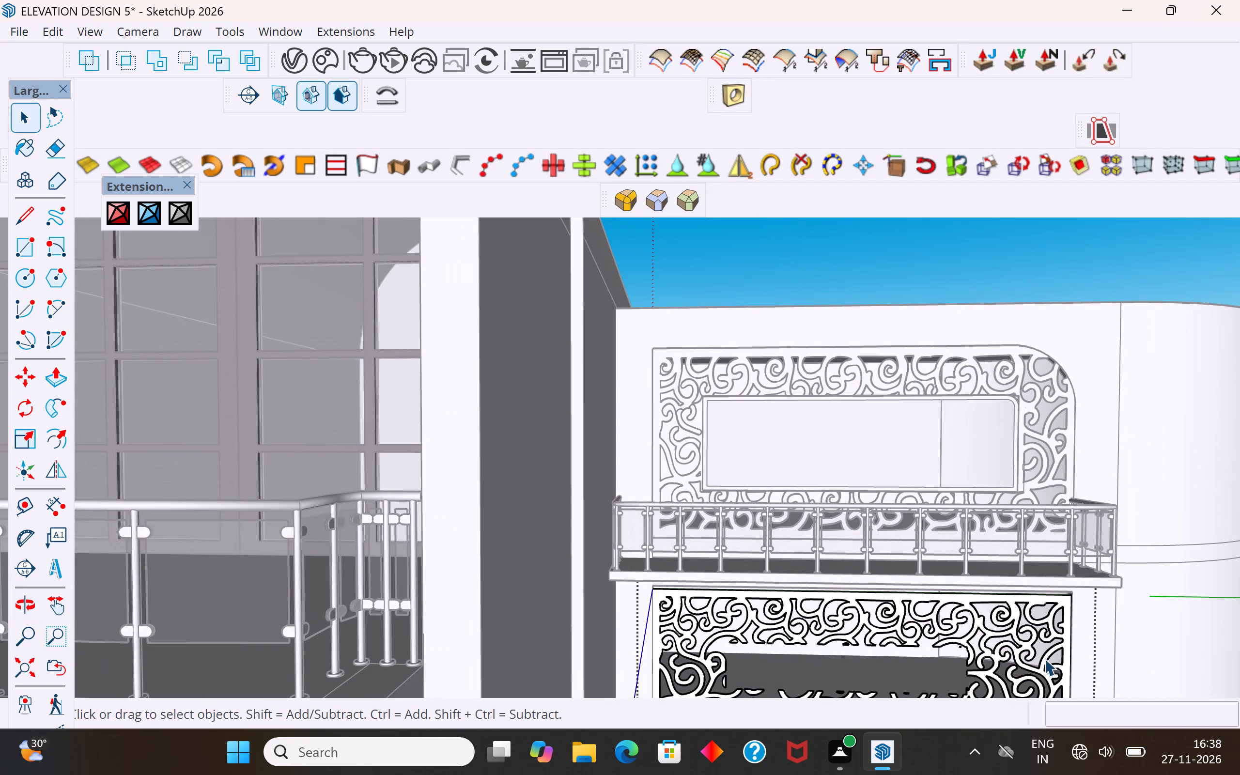
scroll(832, 586, down, 12)
middle_drag(832, 641, 849, 665)
scroll(839, 636, up, 5)
click(1009, 640)
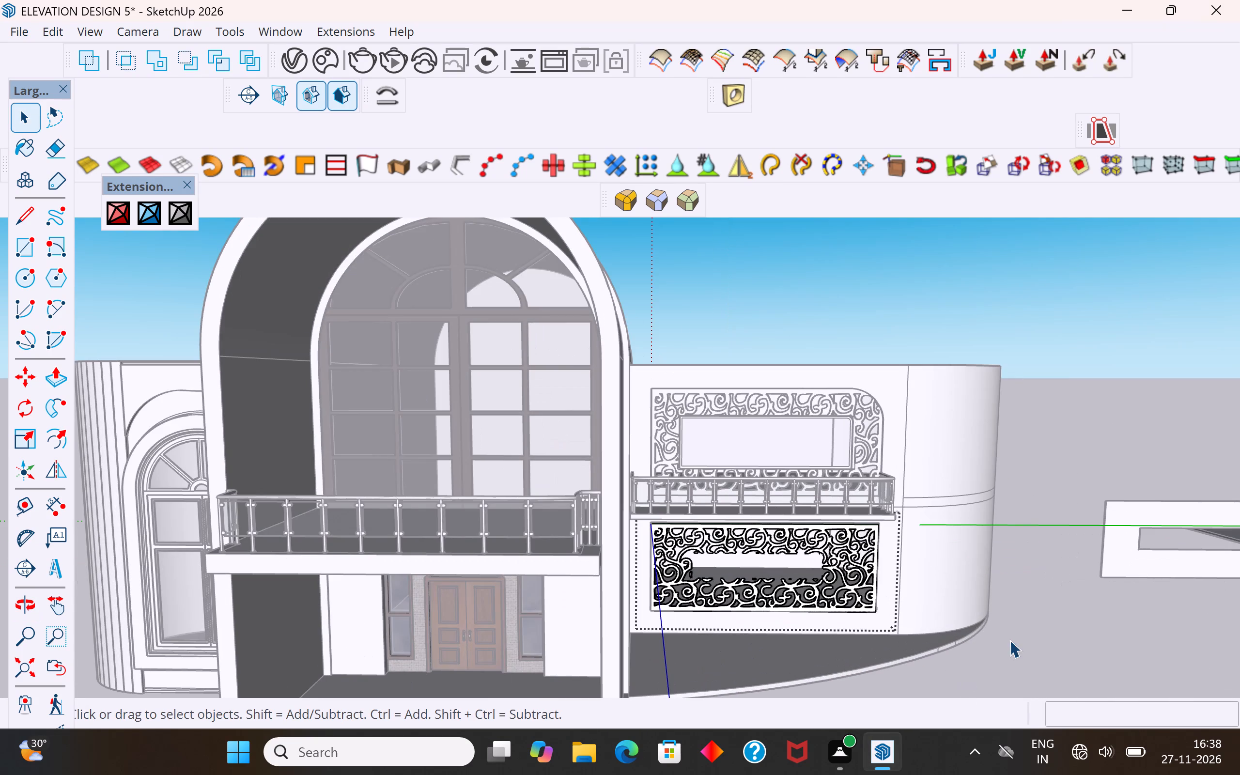
Review the whole building's front elevation and roofs from above, together with the spare pieces beside it.
middle_drag(863, 633, 898, 697)
scroll(604, 549, down, 4)
middle_drag(797, 608, 741, 643)
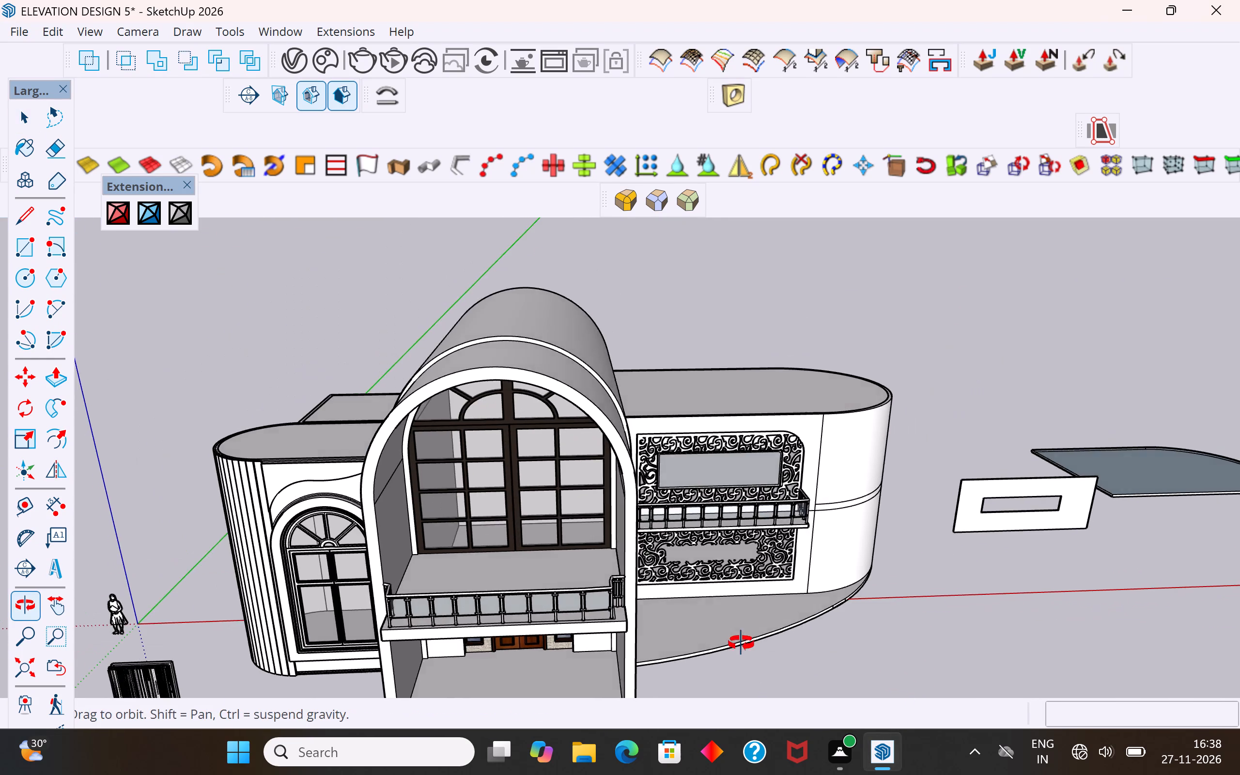
middle_drag(741, 643, 729, 614)
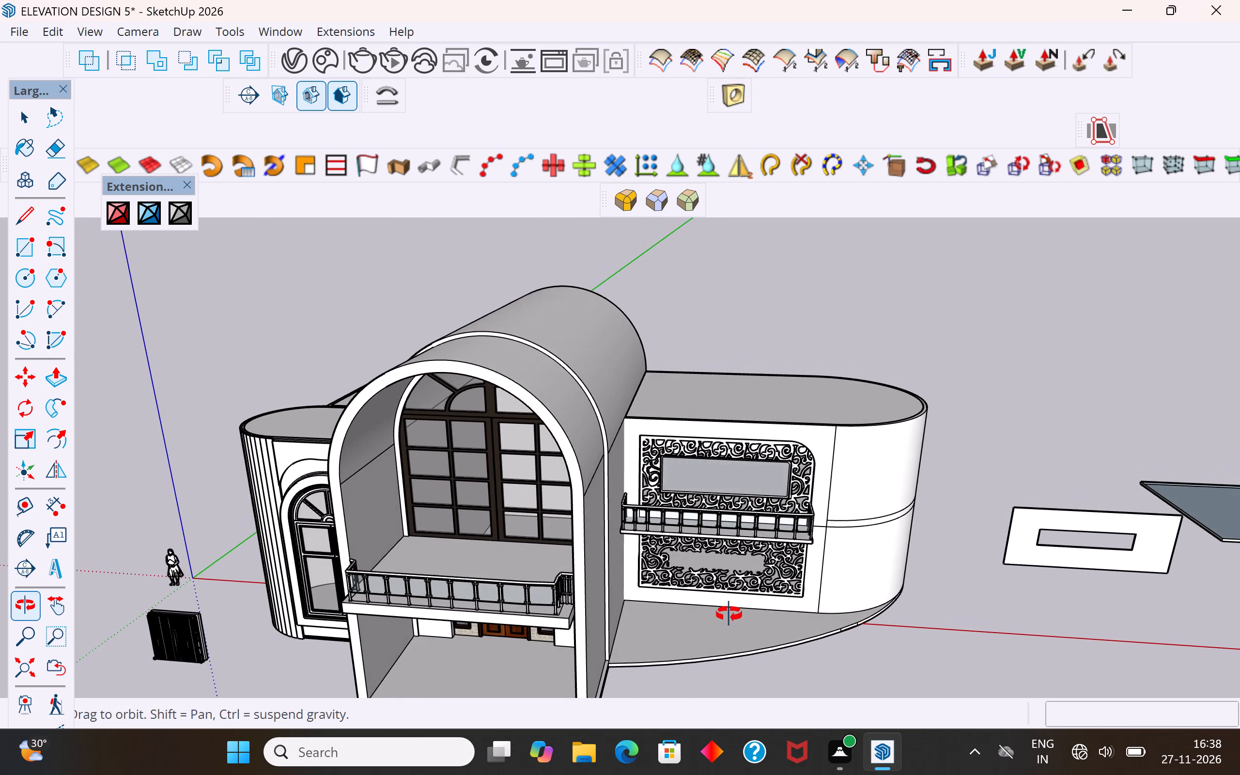
middle_drag(729, 614, 778, 621)
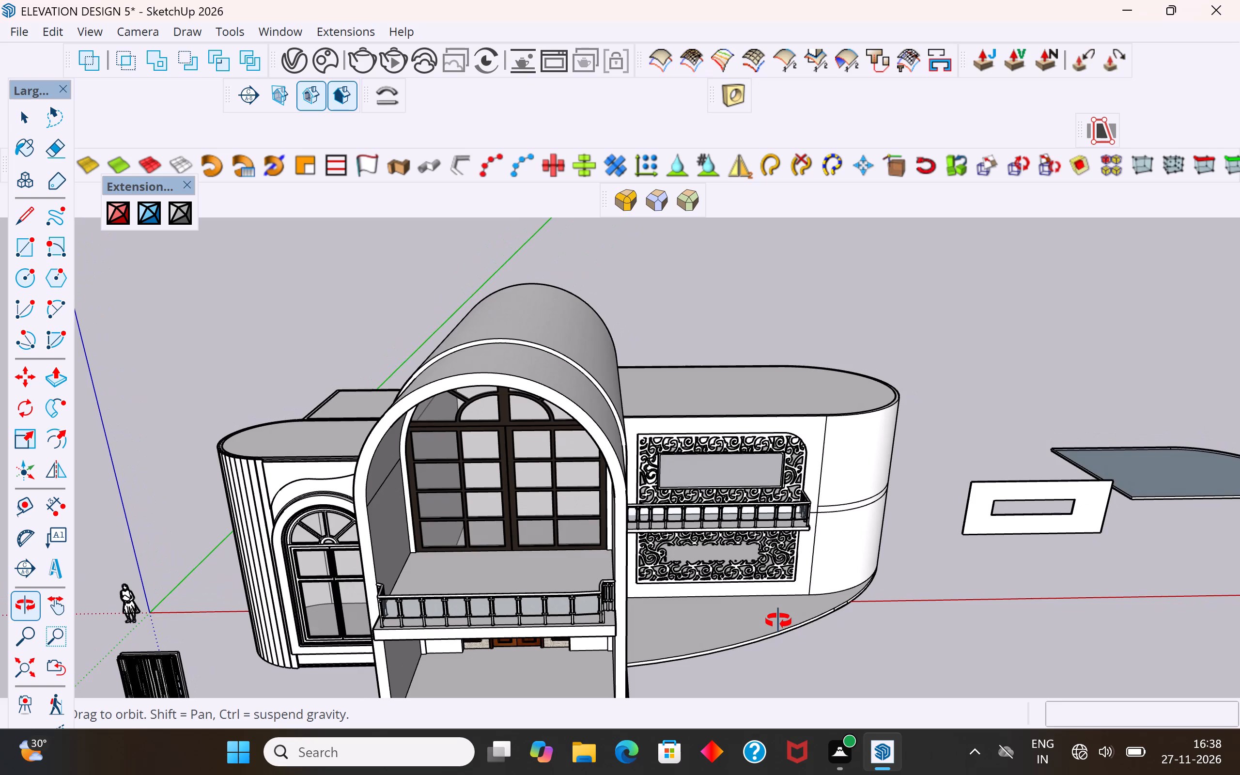
middle_drag(778, 621, 766, 607)
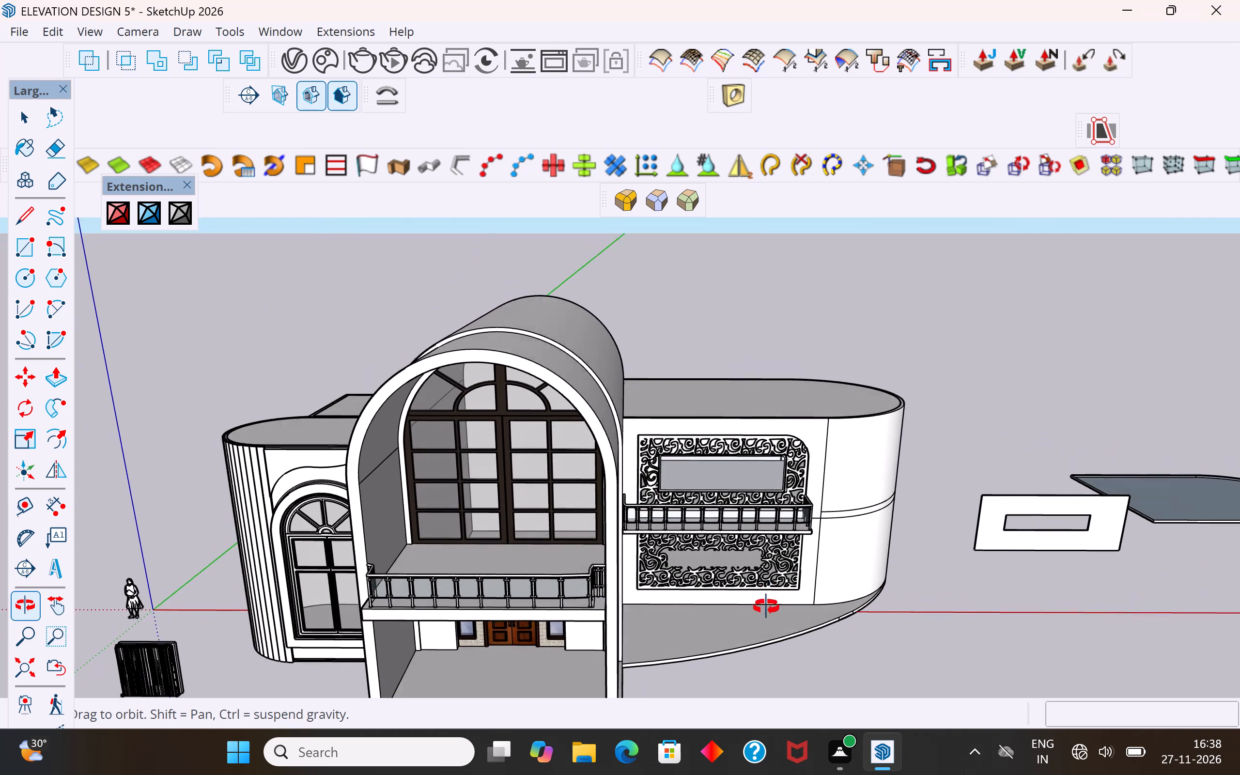
middle_drag(766, 607, 766, 765)
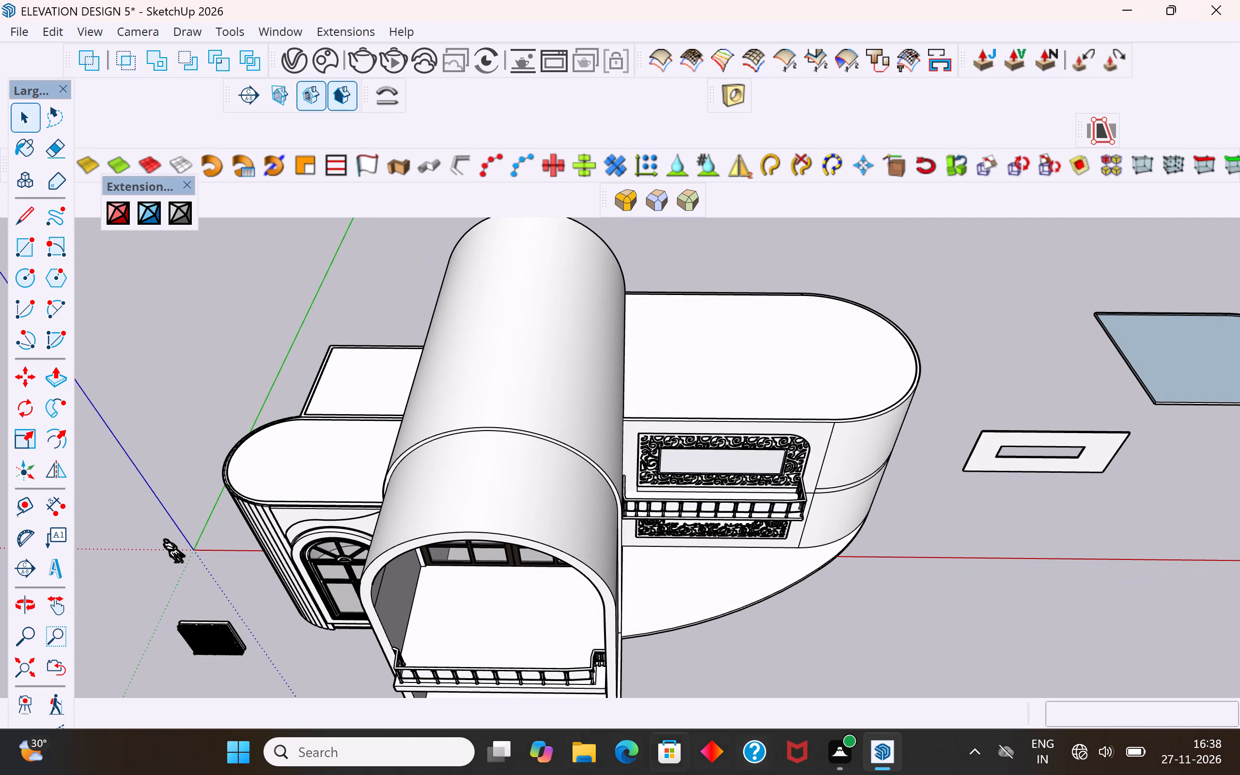
scroll(669, 589, down, 10)
middle_drag(741, 606, 635, 466)
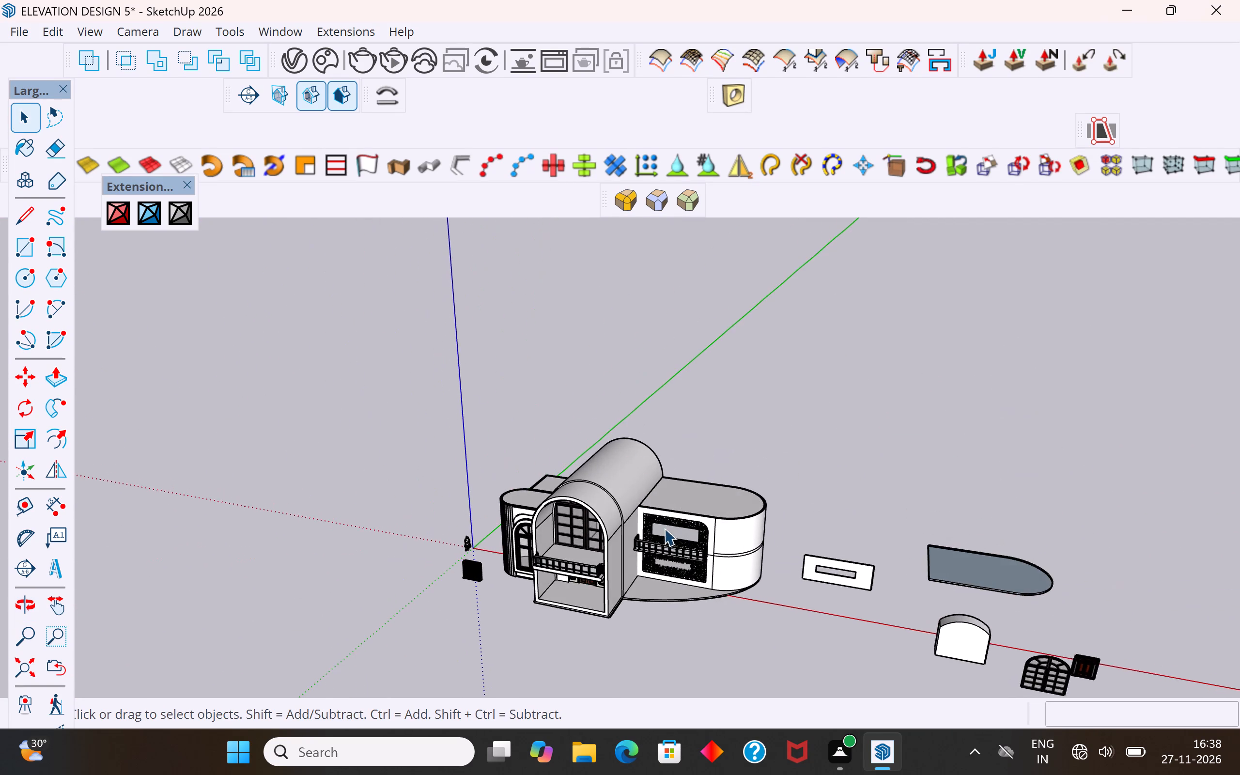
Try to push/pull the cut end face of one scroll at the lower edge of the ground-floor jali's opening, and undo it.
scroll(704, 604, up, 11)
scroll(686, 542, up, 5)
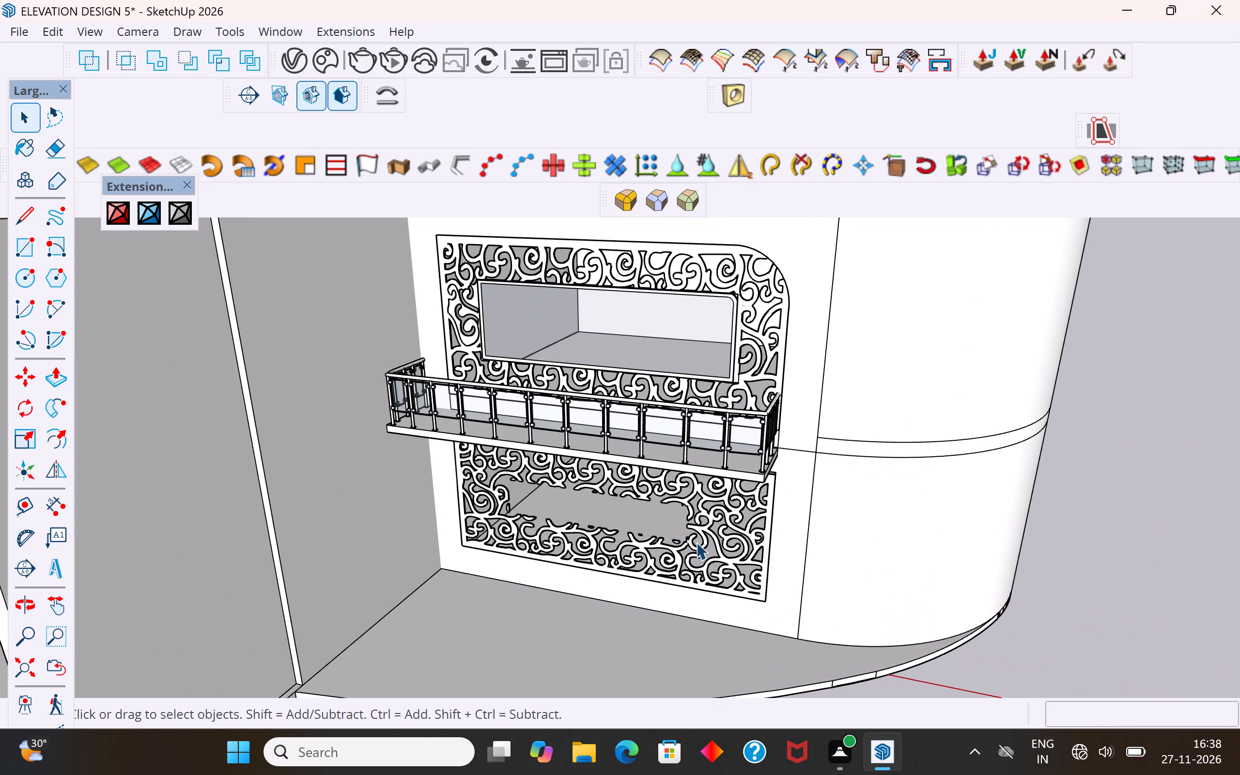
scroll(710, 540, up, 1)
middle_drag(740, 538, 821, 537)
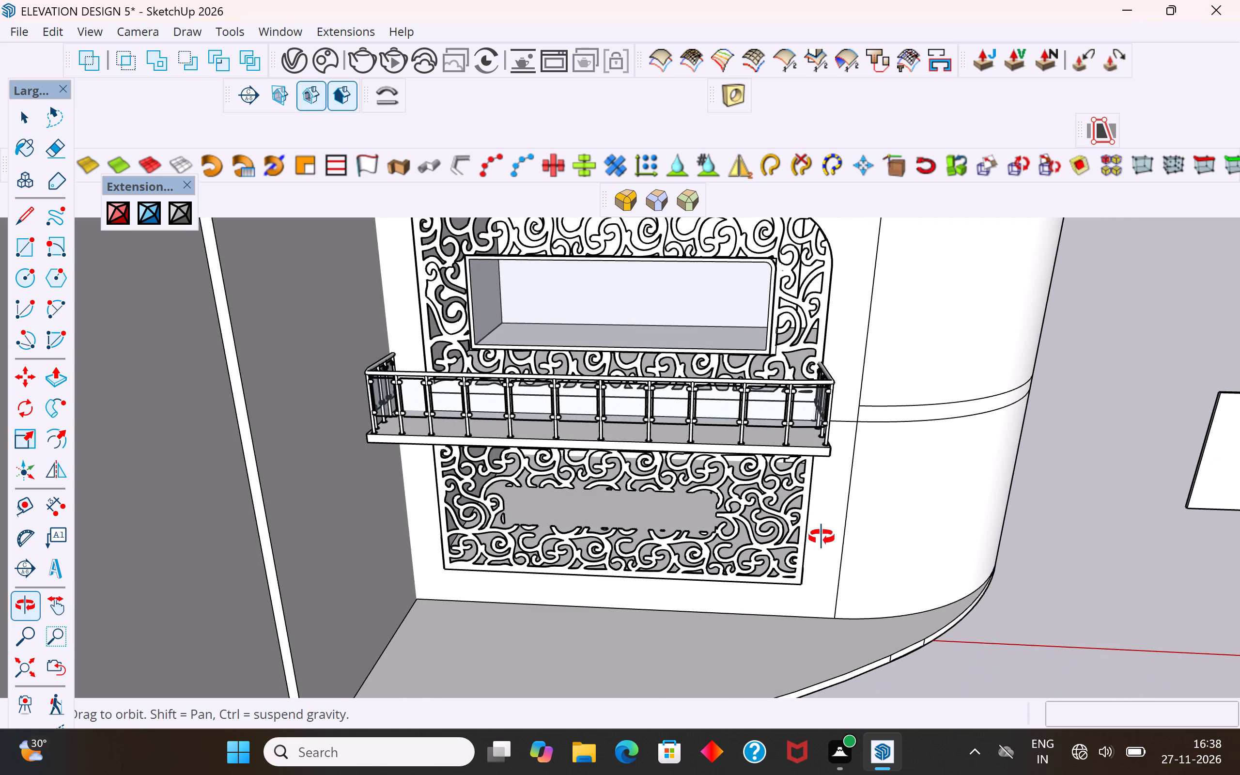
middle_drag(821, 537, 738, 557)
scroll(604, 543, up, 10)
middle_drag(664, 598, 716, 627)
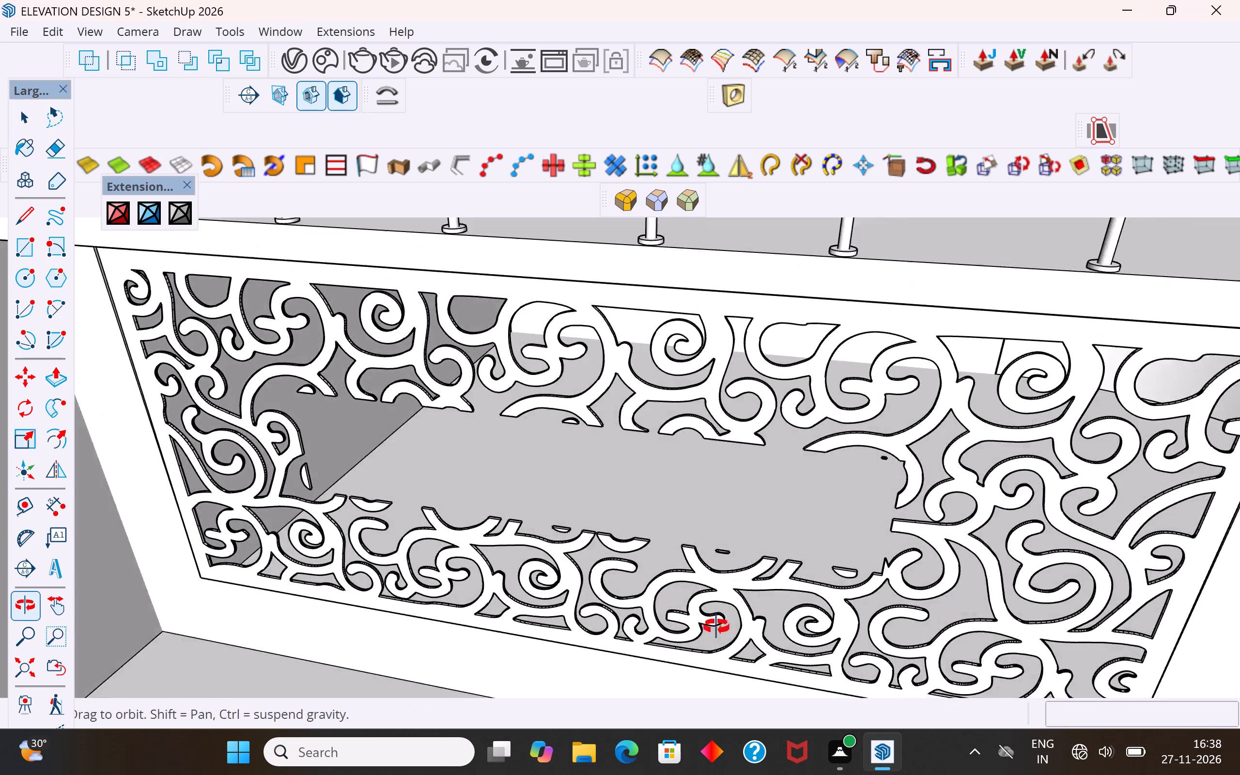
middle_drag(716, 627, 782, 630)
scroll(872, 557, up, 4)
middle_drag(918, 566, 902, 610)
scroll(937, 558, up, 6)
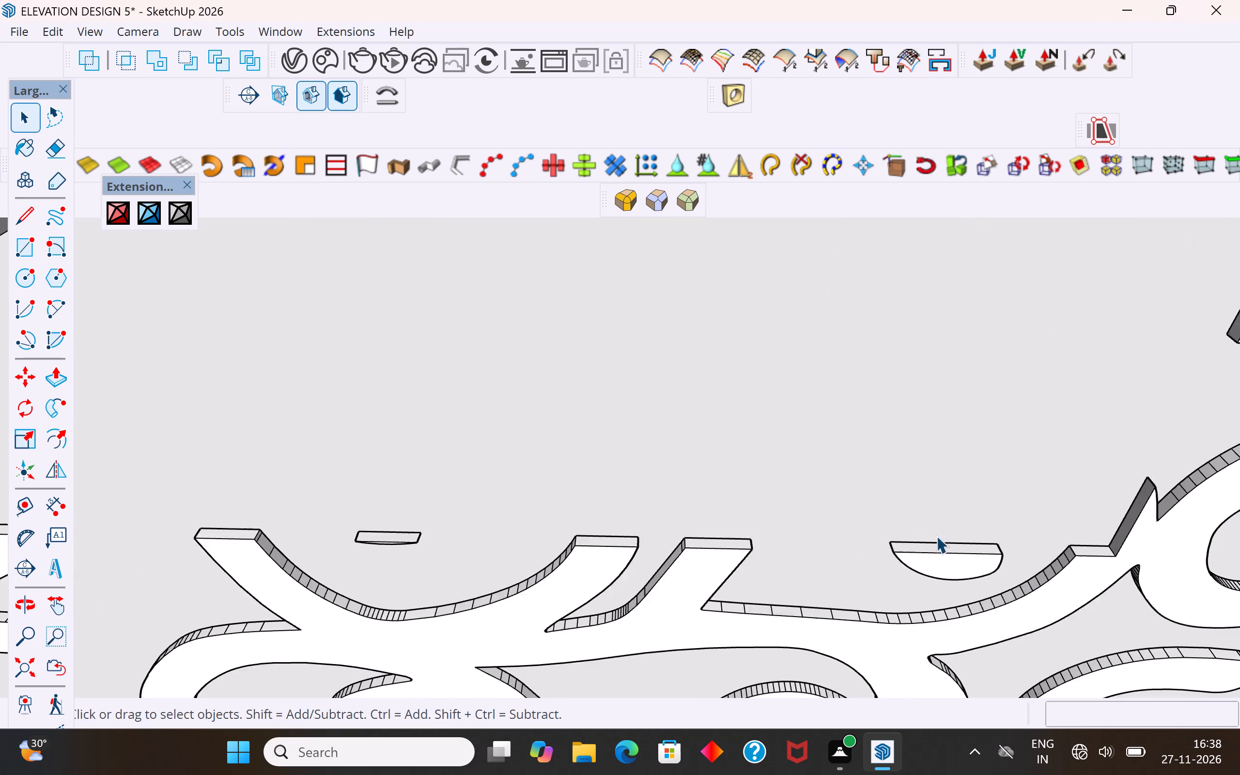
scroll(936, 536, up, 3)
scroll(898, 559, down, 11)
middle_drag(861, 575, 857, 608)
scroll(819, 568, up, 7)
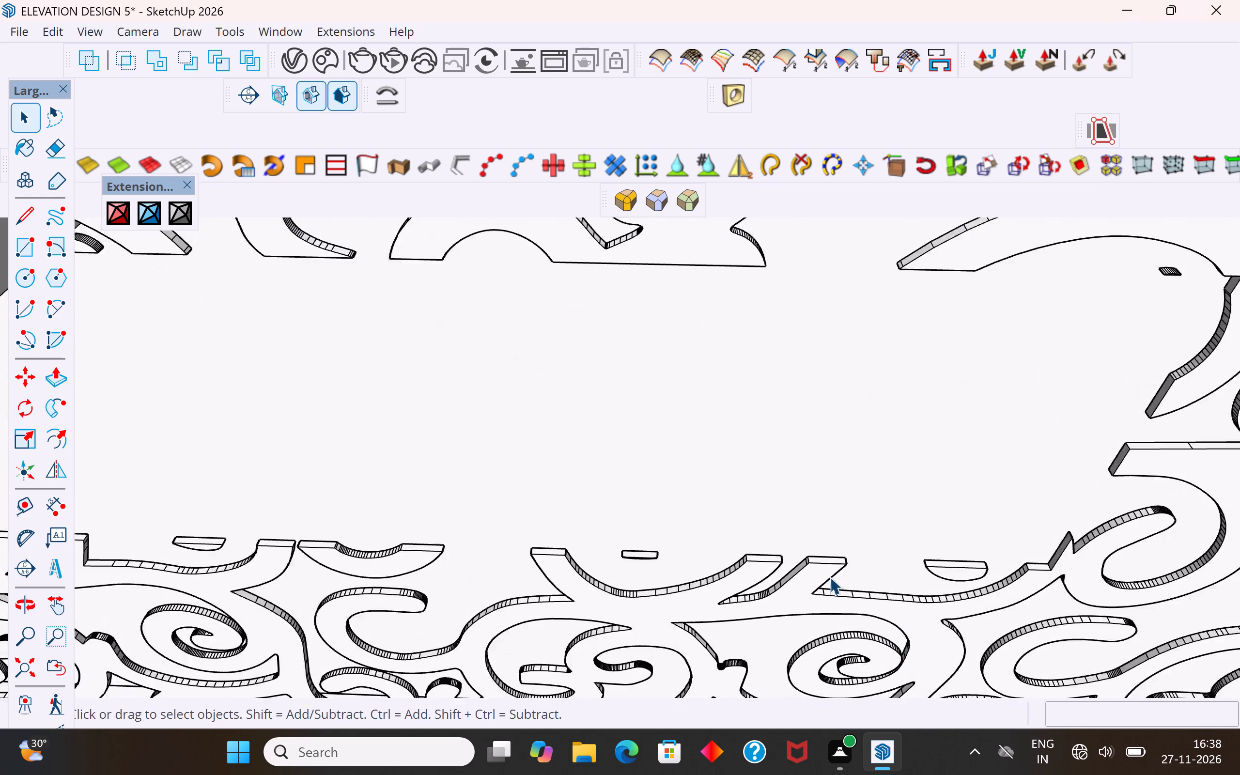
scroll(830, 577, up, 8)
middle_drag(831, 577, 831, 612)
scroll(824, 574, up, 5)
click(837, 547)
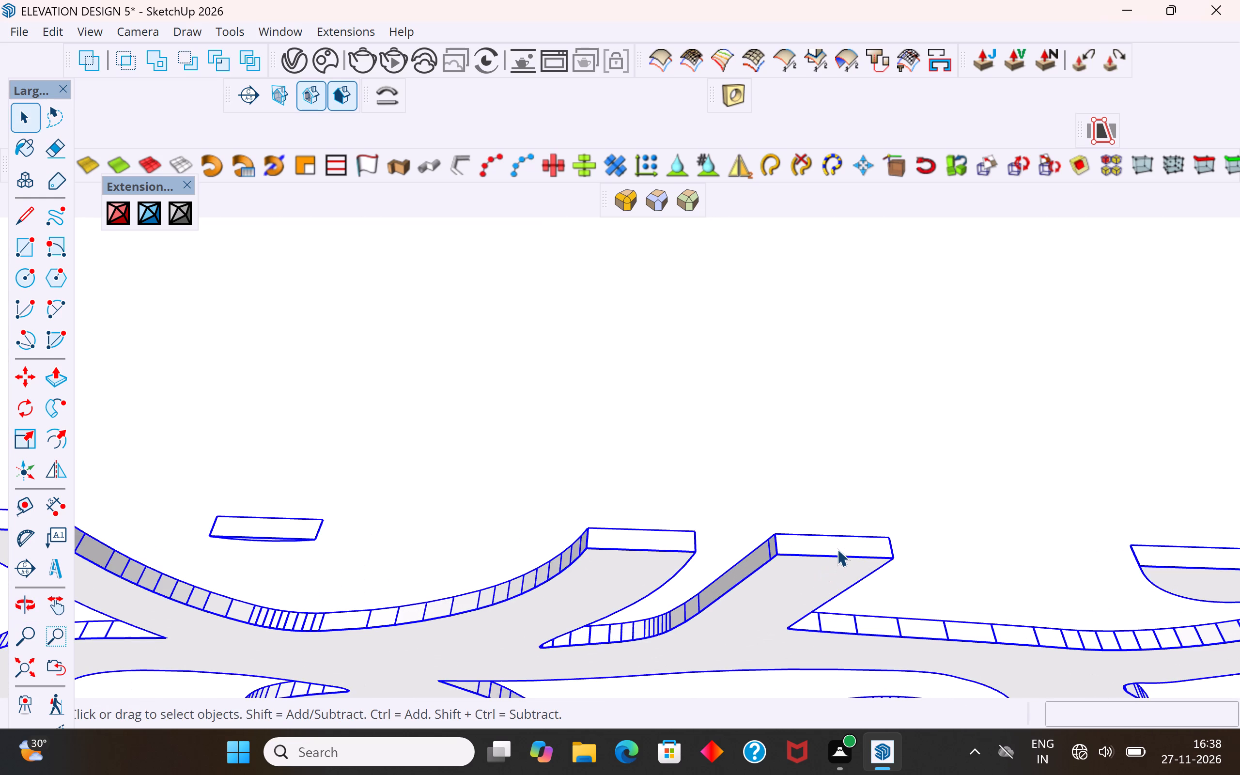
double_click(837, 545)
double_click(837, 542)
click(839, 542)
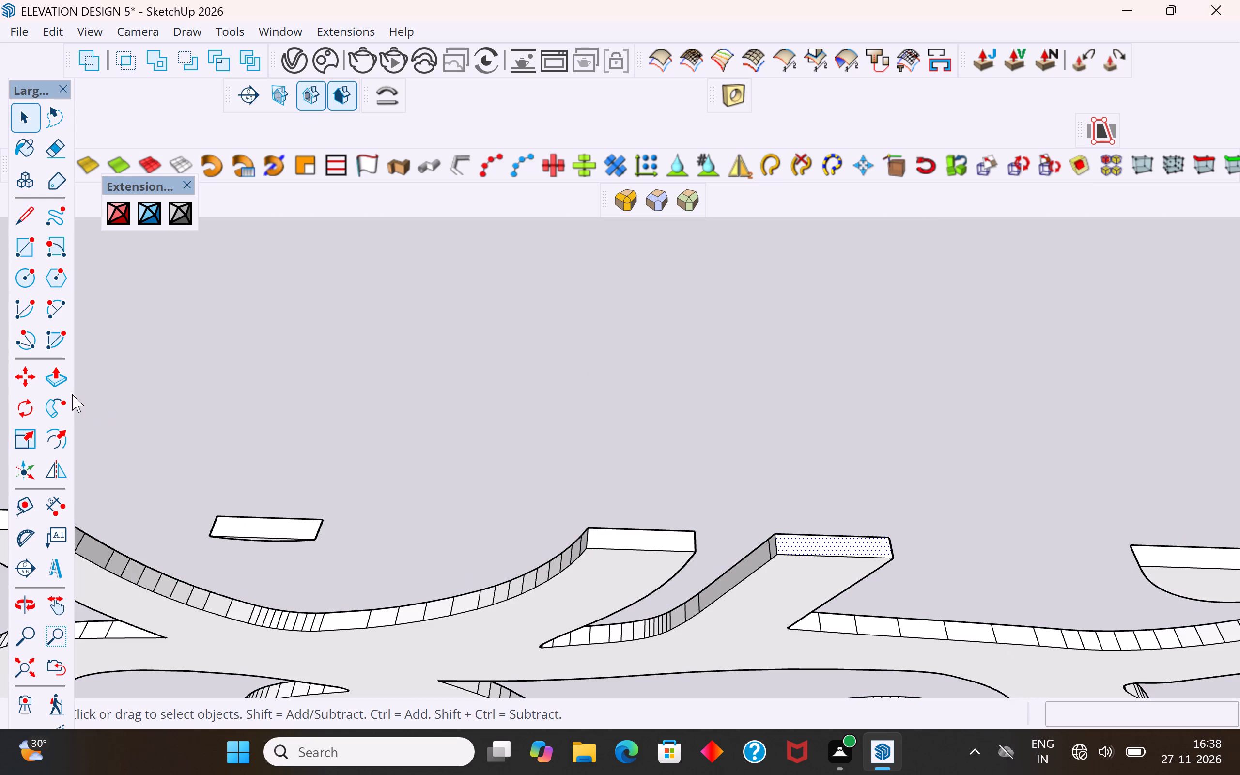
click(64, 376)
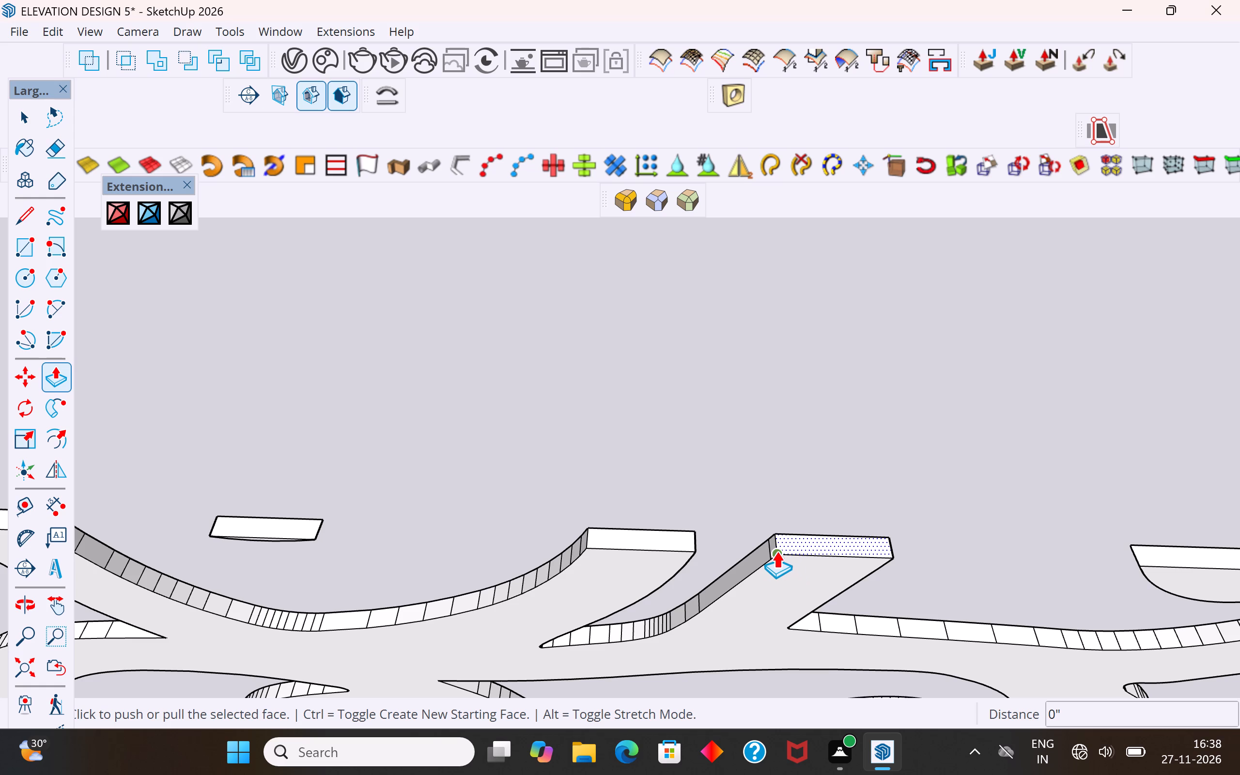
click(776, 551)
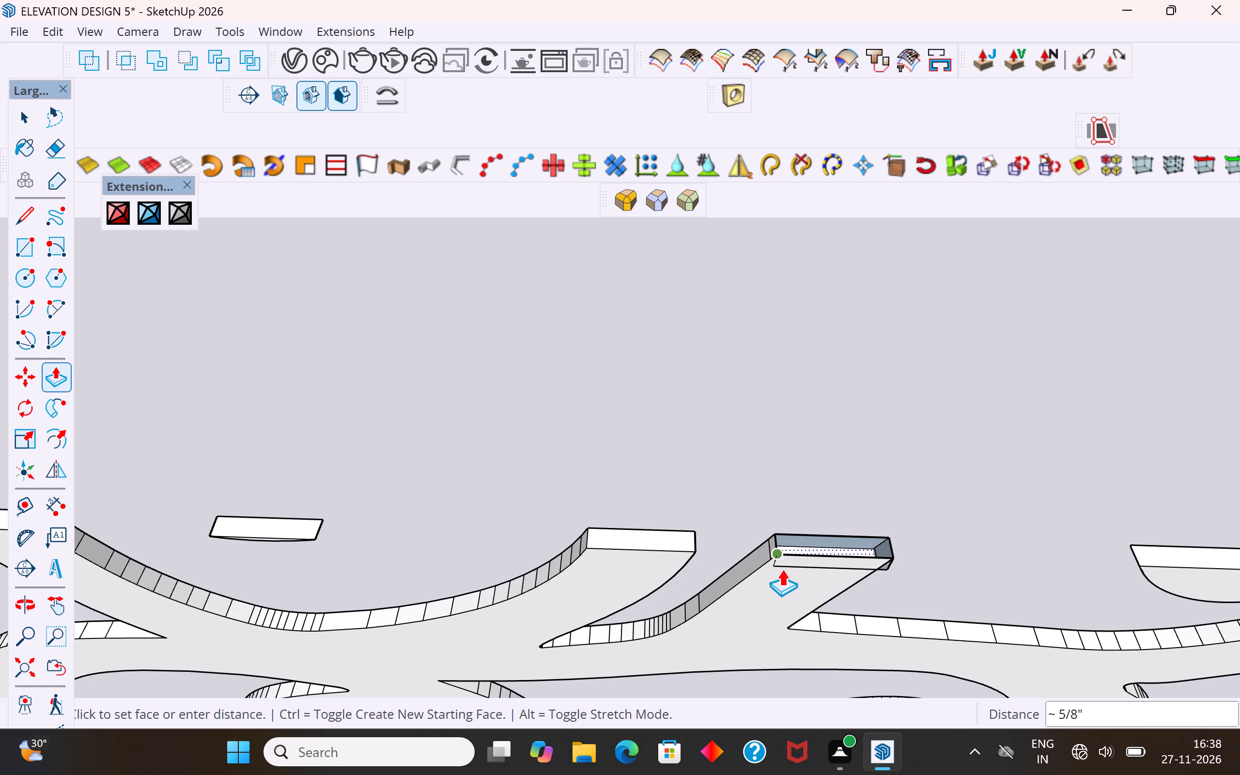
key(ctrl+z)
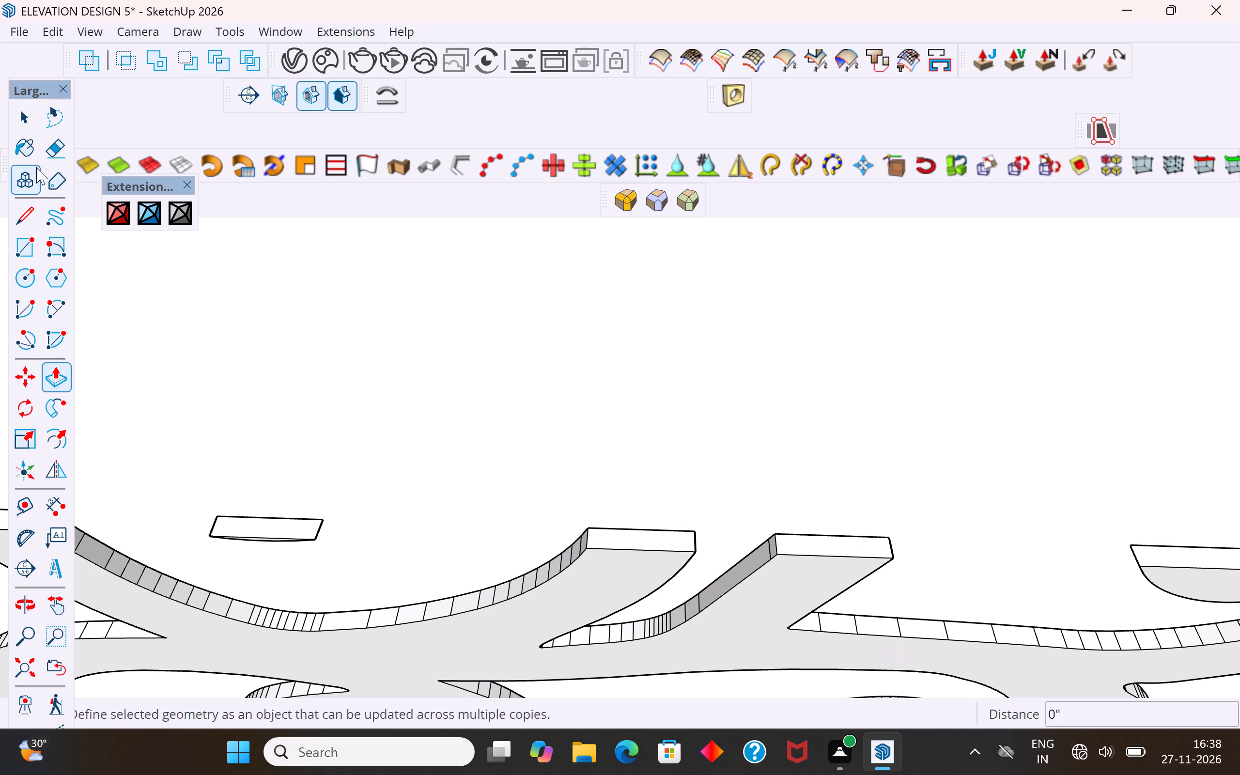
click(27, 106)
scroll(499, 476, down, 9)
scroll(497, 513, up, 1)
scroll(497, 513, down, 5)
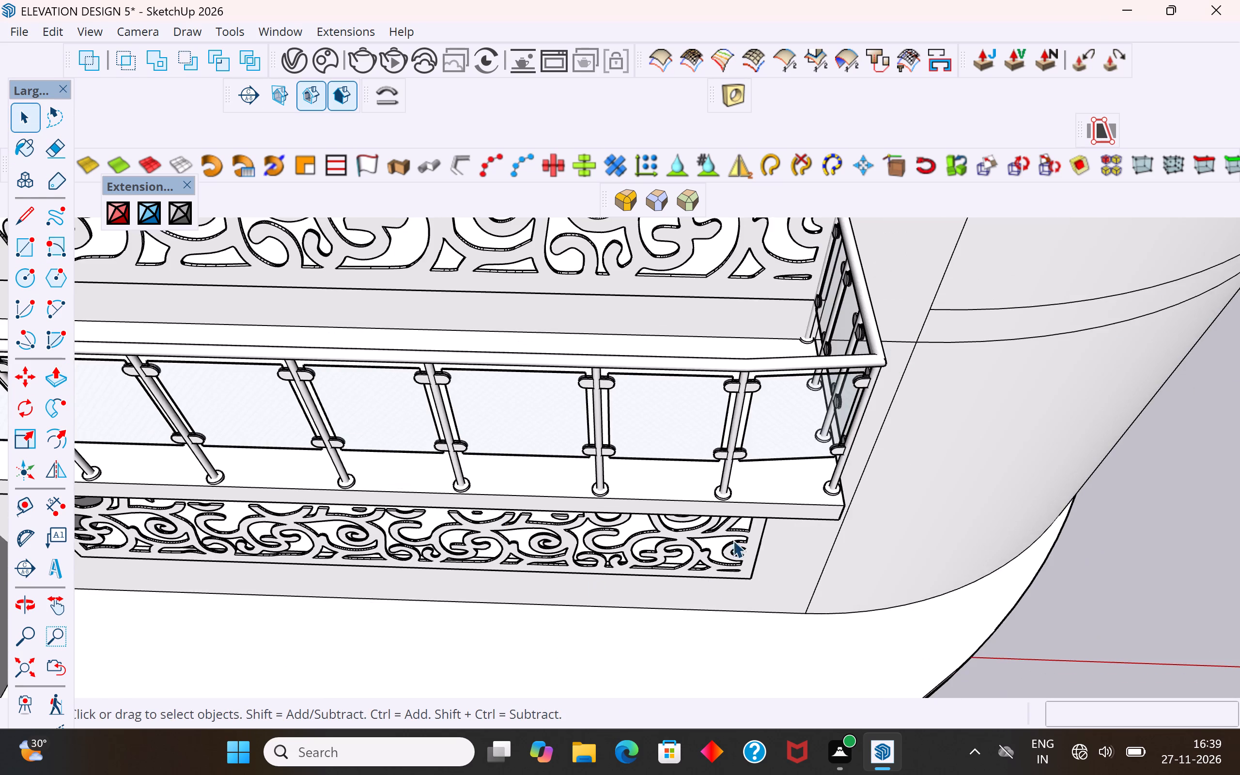
Undo the latest edits to the ground-floor jali, back through moving the glass panel out of its central opening.
scroll(578, 495, down, 5)
click(970, 610)
middle_drag(771, 587, 837, 383)
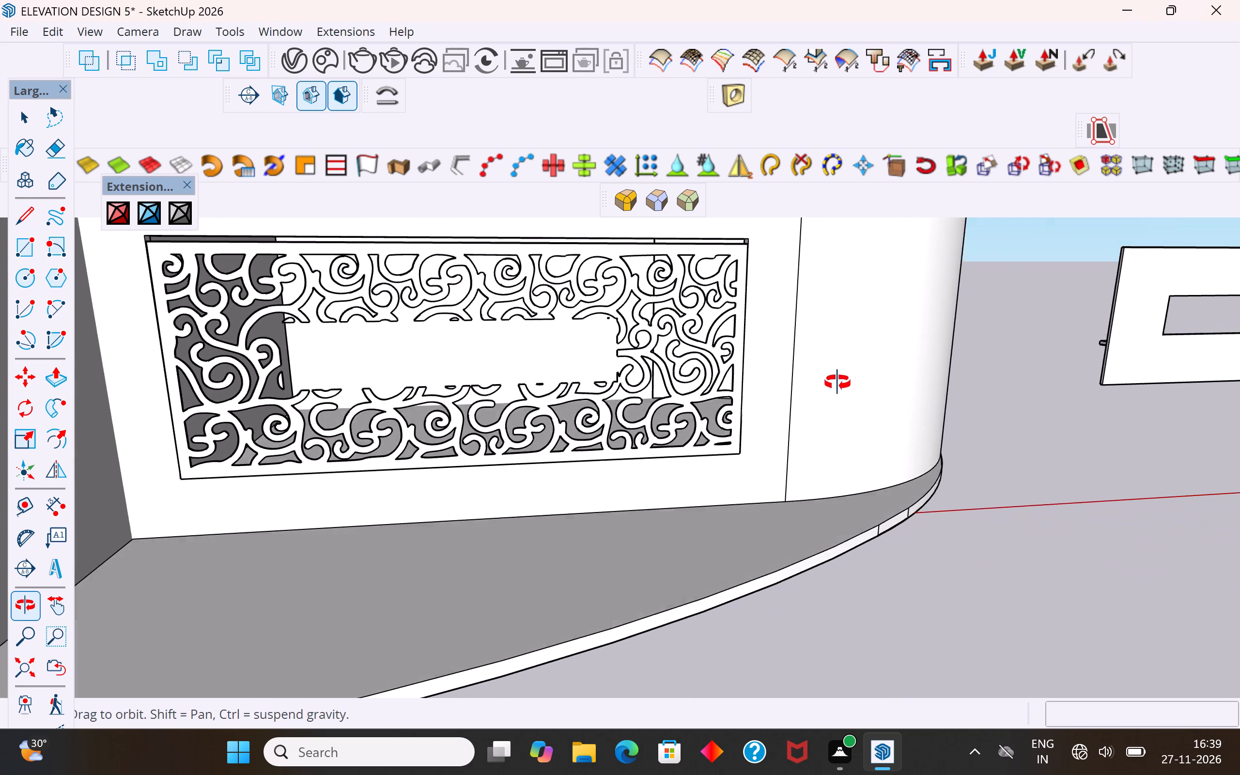
middle_drag(837, 383, 818, 452)
key(ctrl+z)
key(ctrl+z)
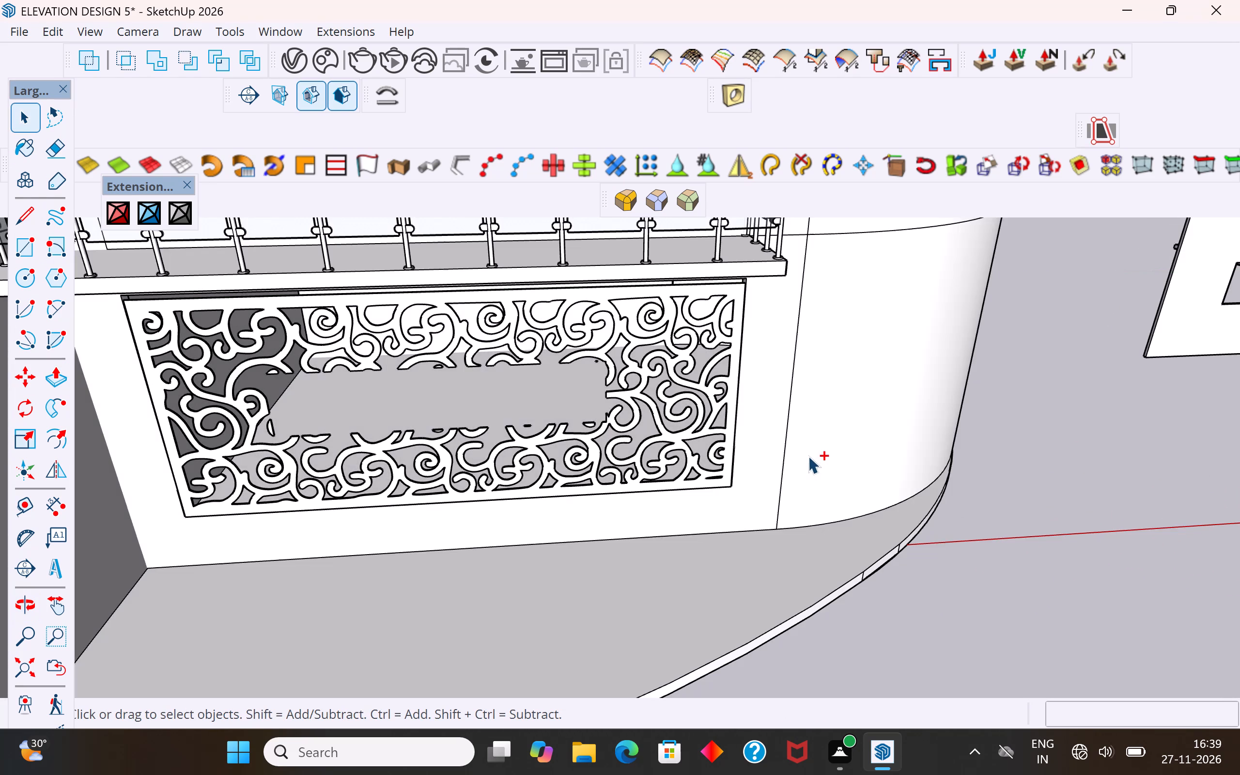
key(ctrl+z)
Review the whole building from the front and from above, together with the spare pieces standing beside it.
scroll(802, 547, down, 5)
click(964, 617)
middle_drag(994, 589, 891, 673)
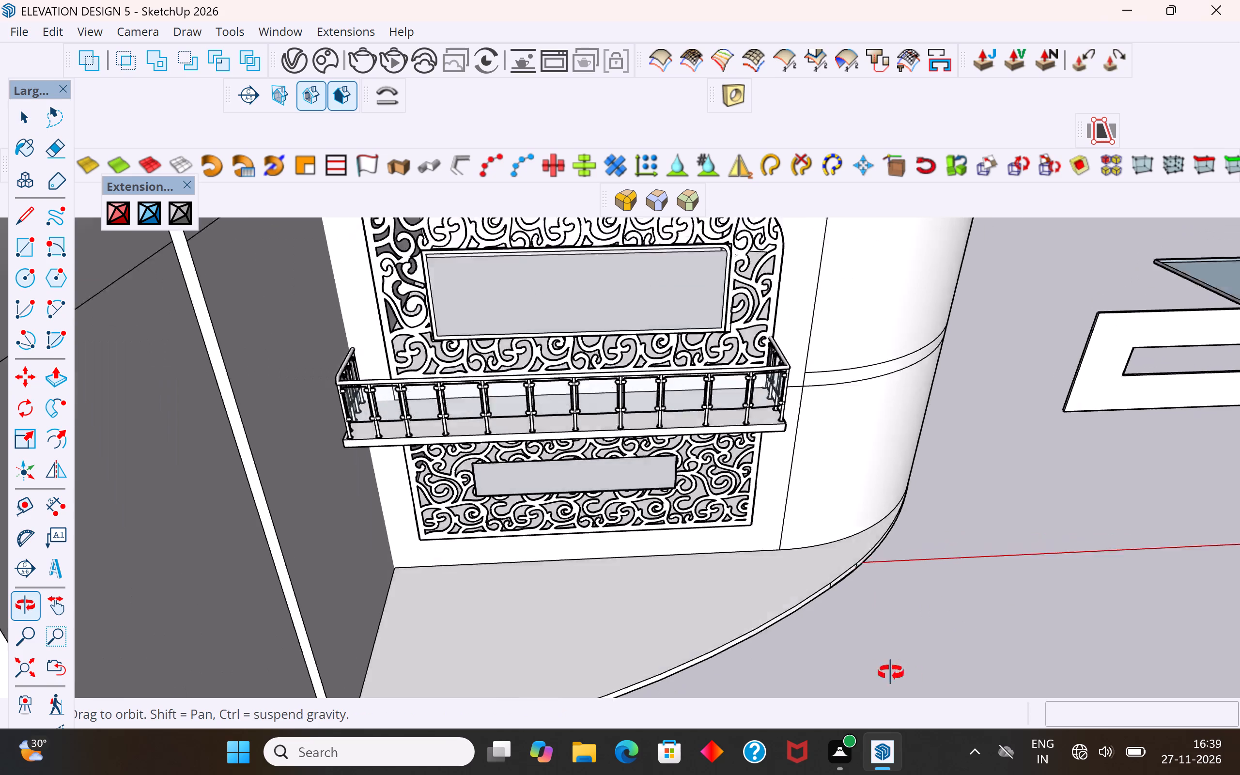
middle_drag(891, 673, 783, 540)
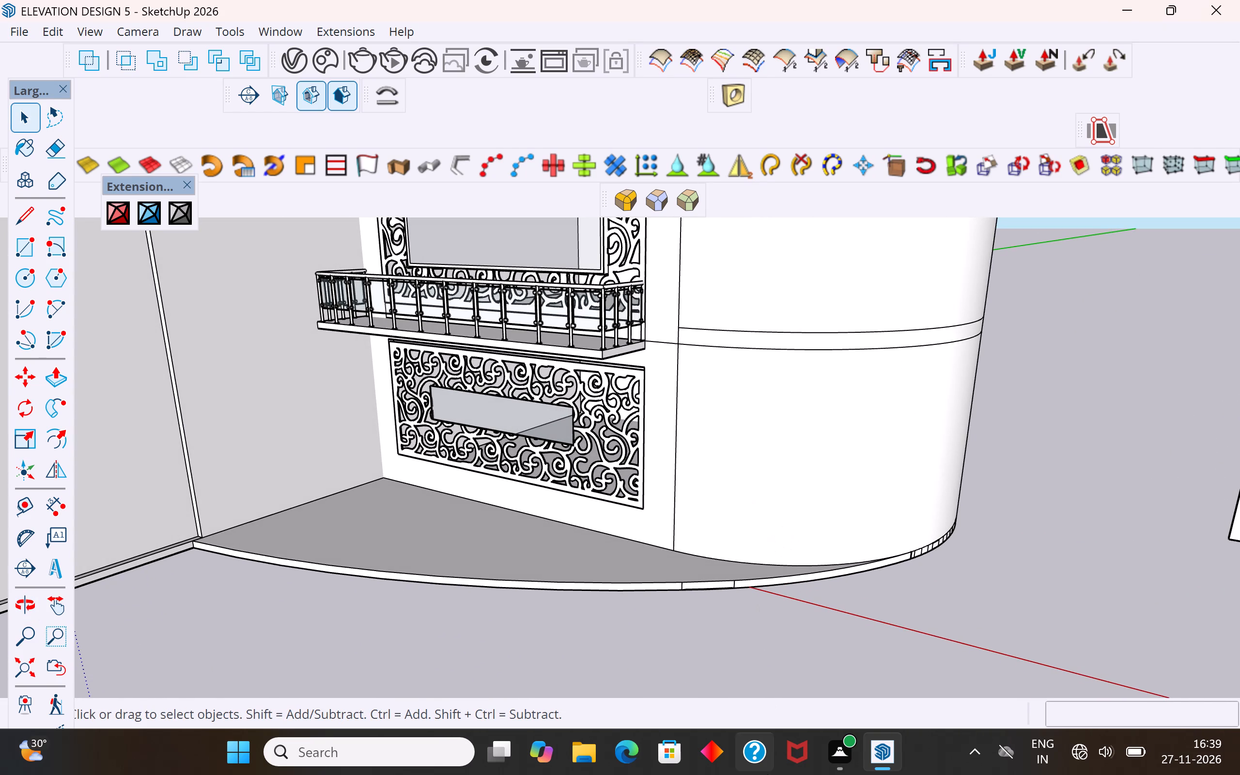
scroll(867, 584, down, 6)
scroll(798, 579, down, 3)
middle_drag(830, 596, 844, 578)
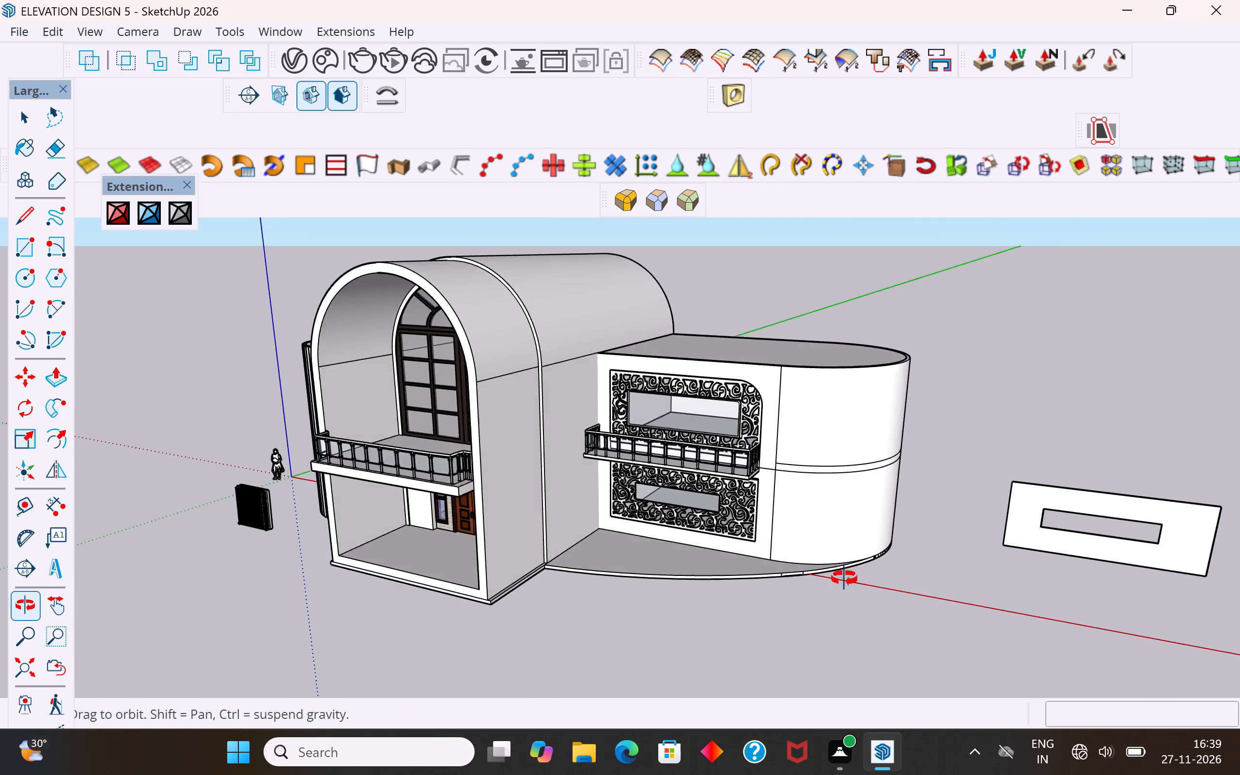
middle_drag(844, 578, 1026, 643)
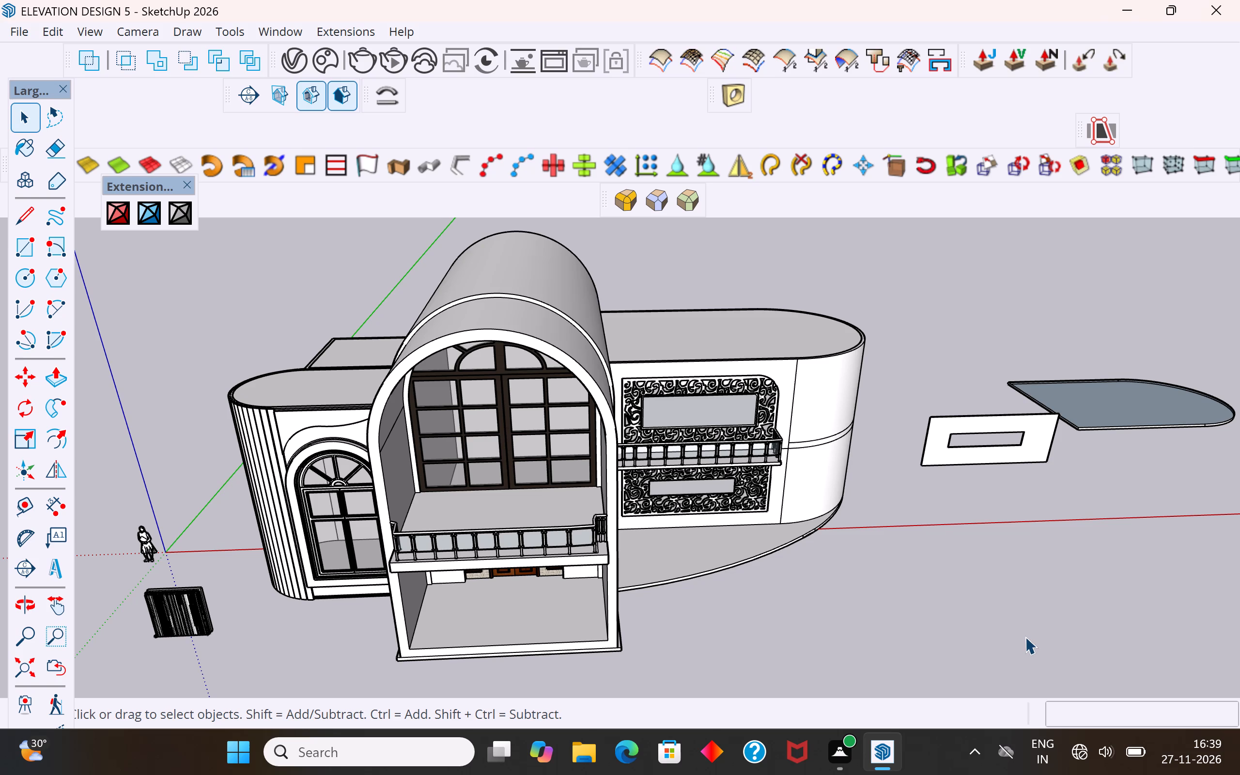
scroll(758, 556, down, 4)
middle_drag(775, 566, 619, 553)
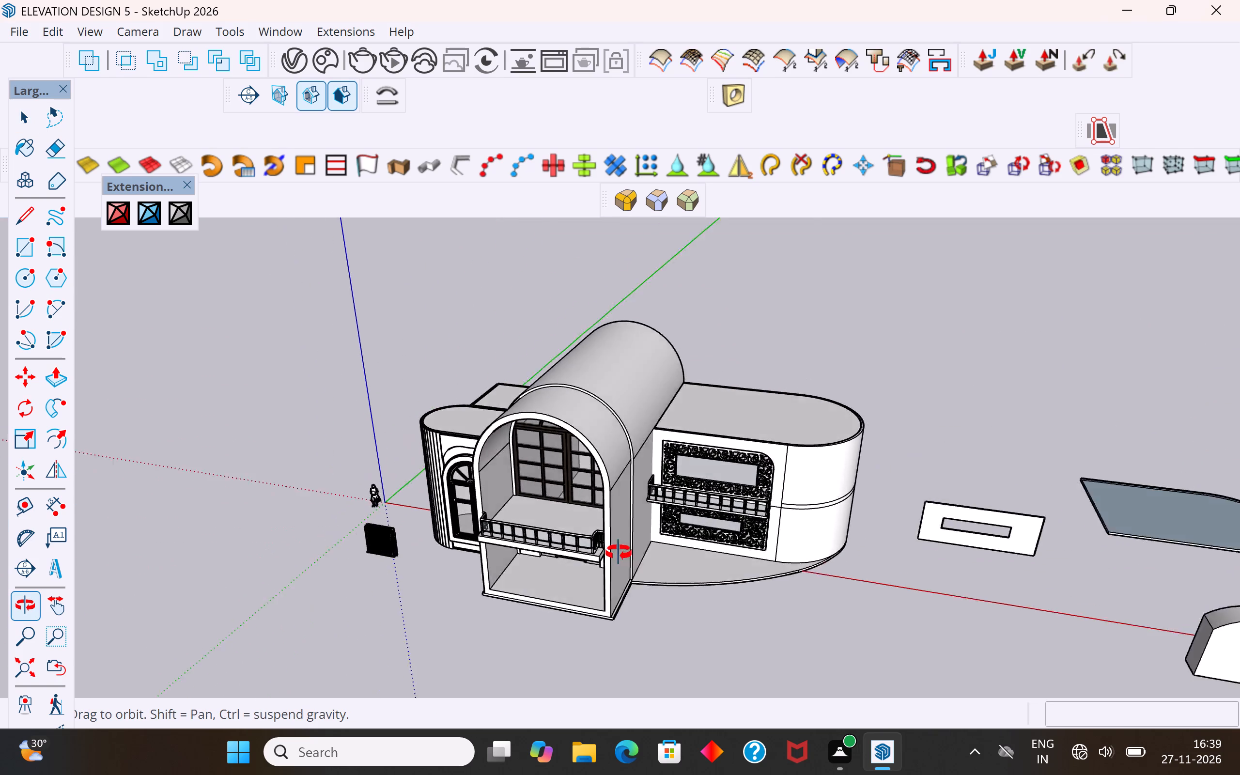
middle_drag(619, 553, 909, 568)
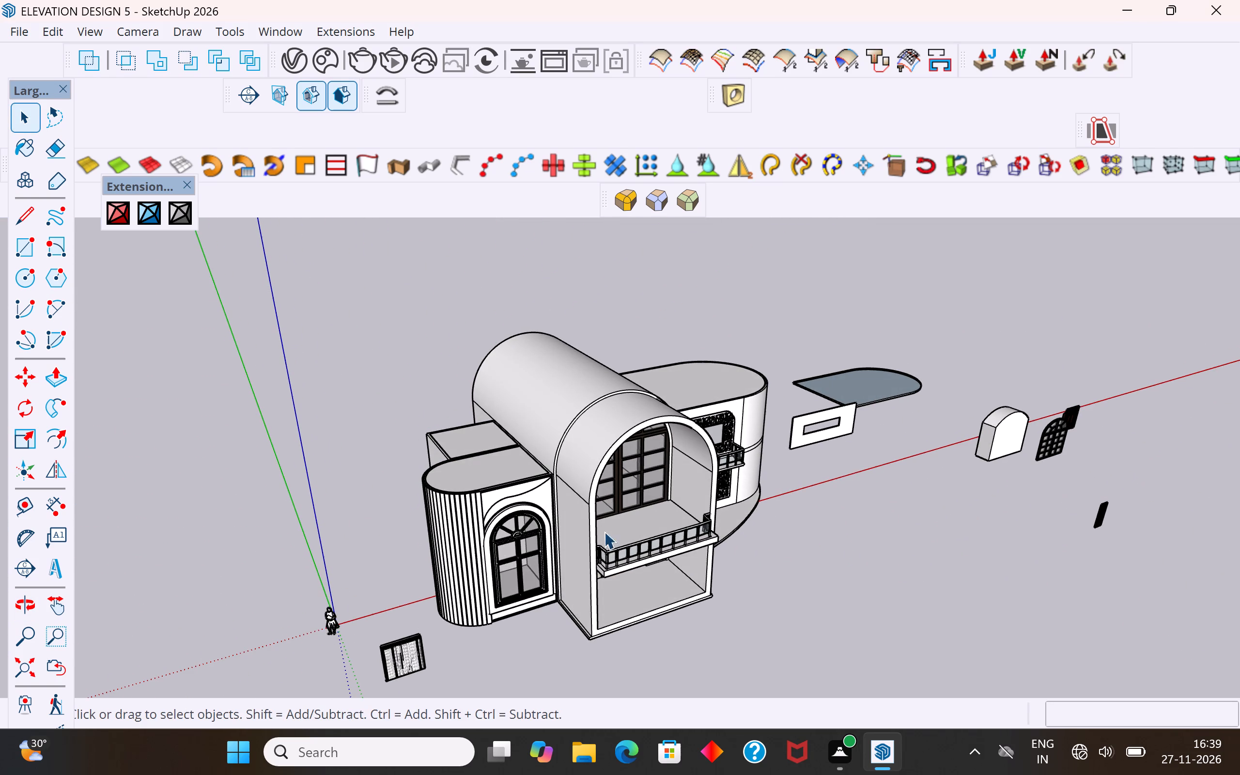
scroll(663, 584, down, 4)
middle_drag(787, 542, 486, 450)
Examine the ground-floor jali and its central opening up close and against the rest of the facade.
scroll(713, 576, up, 5)
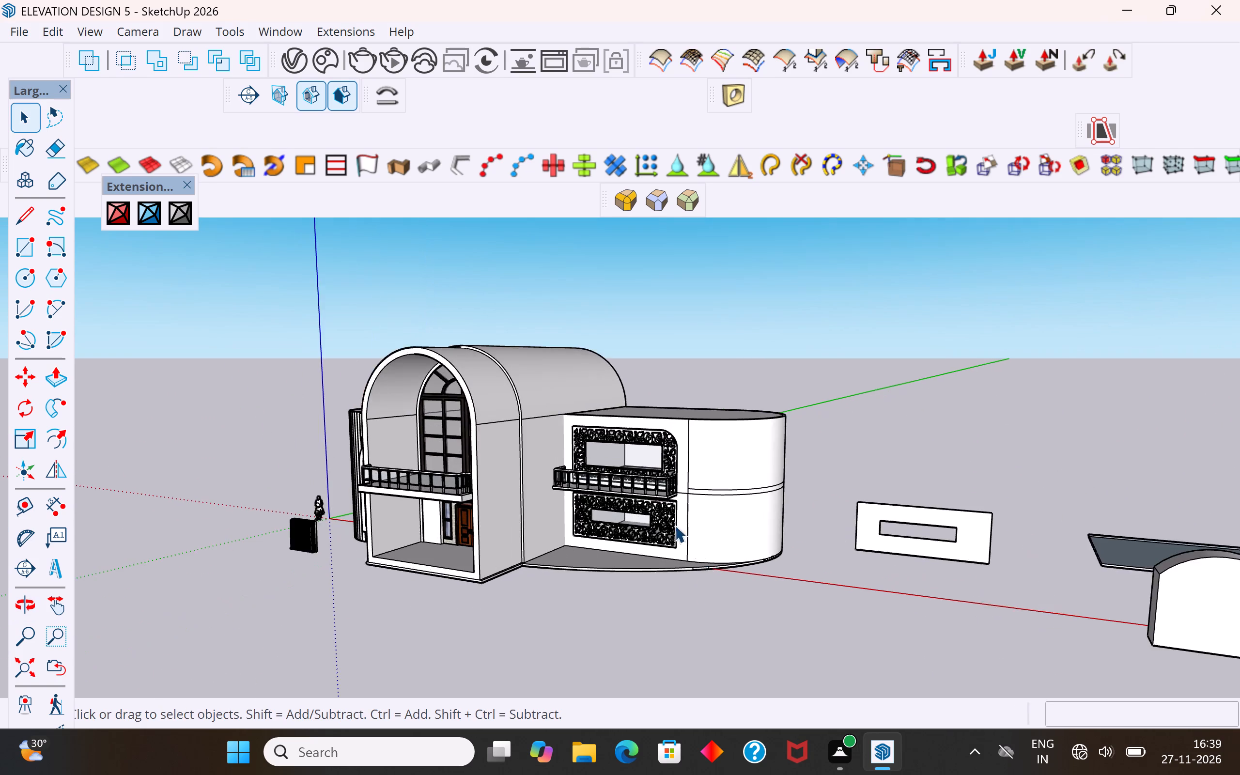
scroll(675, 525, up, 4)
middle_drag(681, 572, 821, 528)
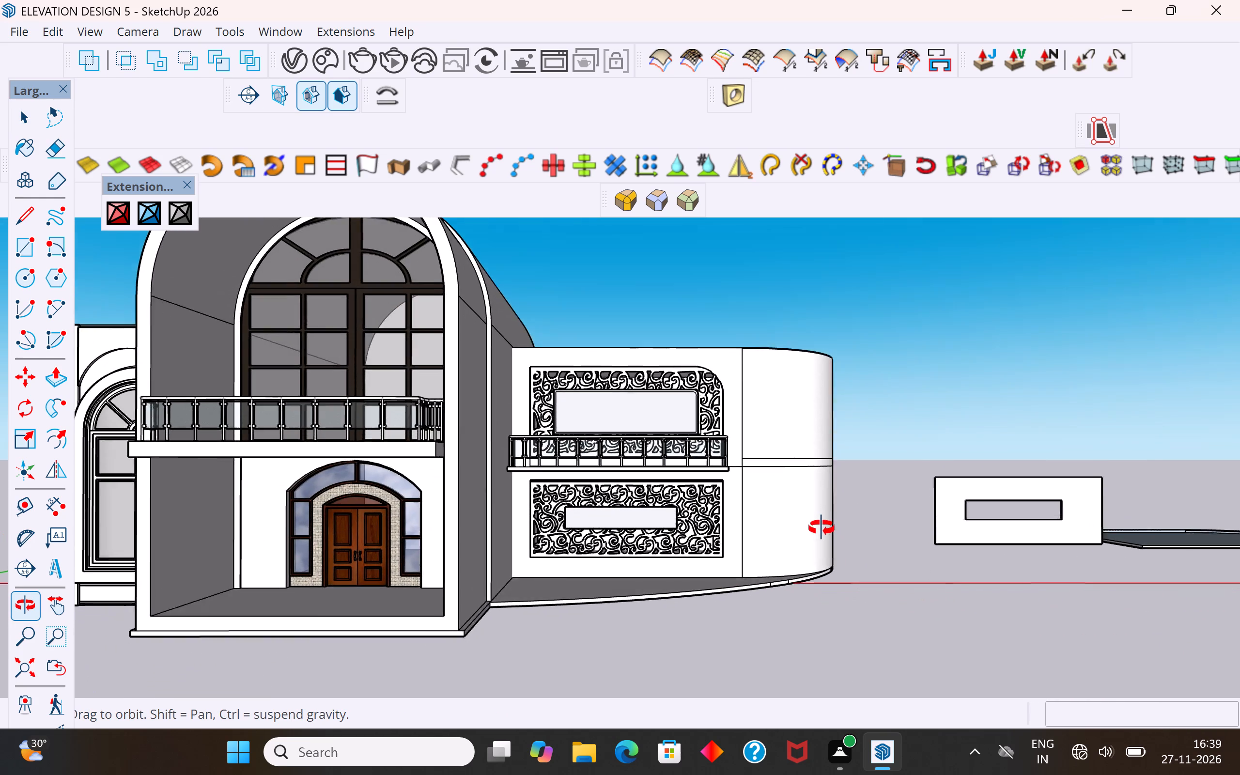
middle_drag(821, 528, 822, 553)
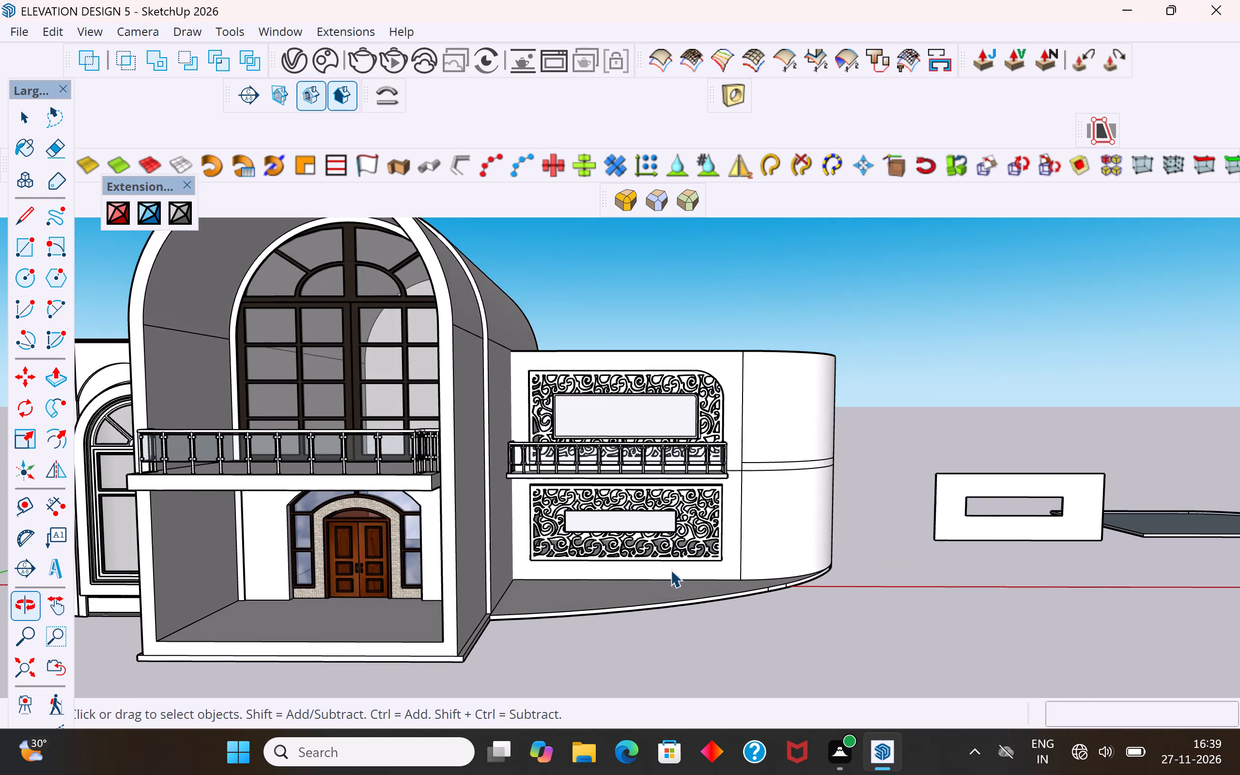
scroll(645, 546, up, 19)
middle_drag(705, 533, 693, 555)
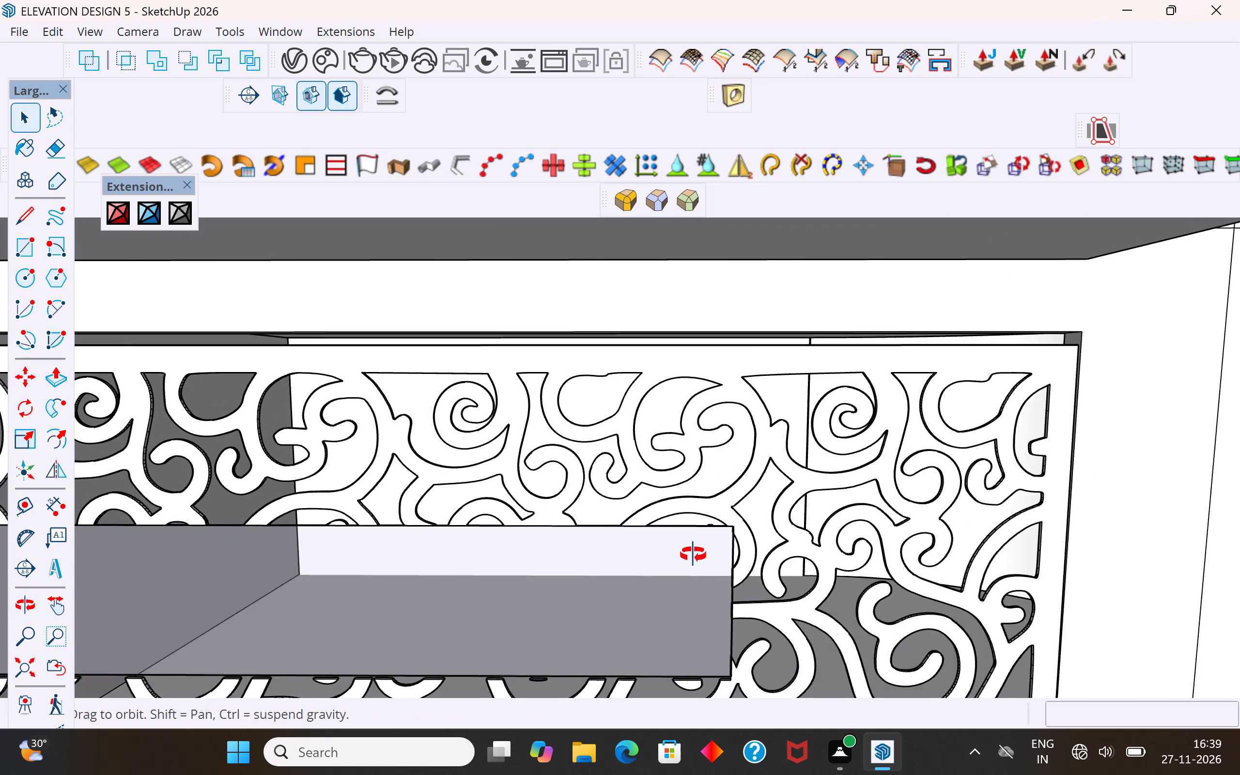
middle_drag(693, 555, 688, 555)
scroll(707, 563, down, 12)
scroll(772, 541, down, 5)
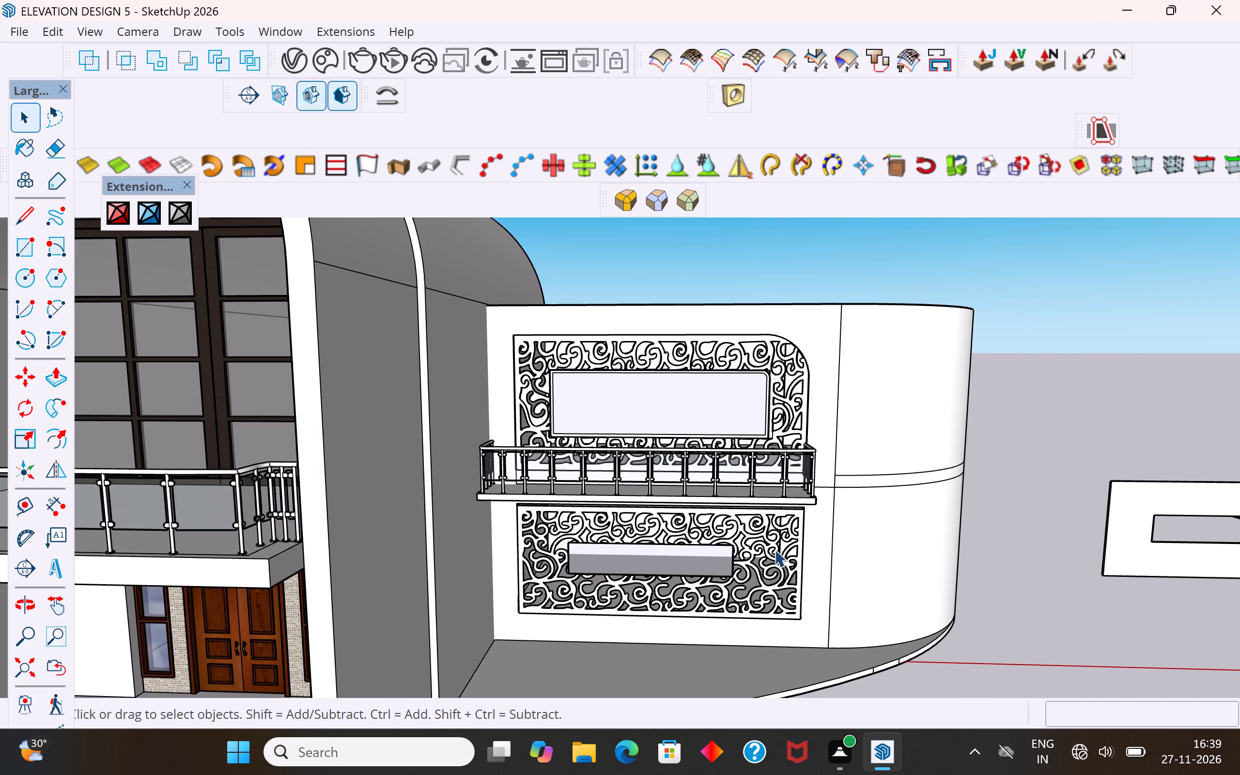
middle_drag(860, 595, 713, 616)
scroll(772, 532, down, 6)
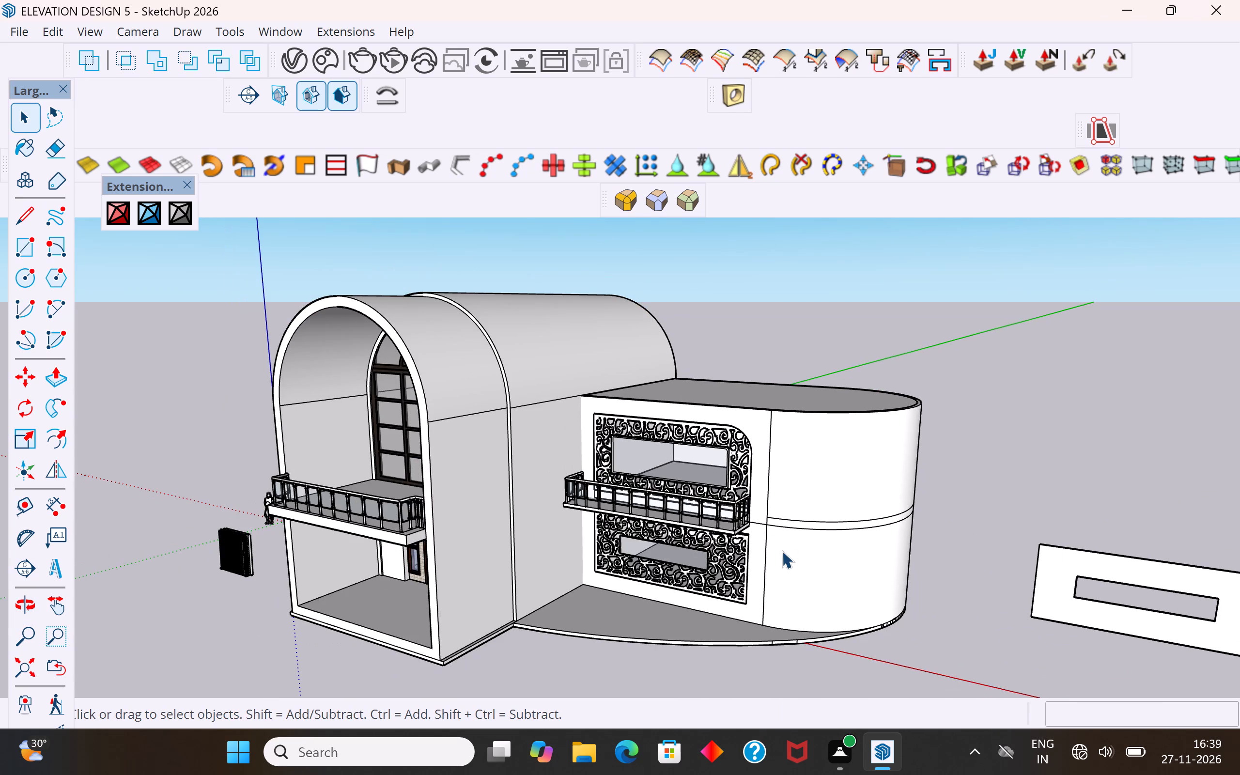
scroll(777, 563, down, 3)
middle_drag(779, 572, 781, 598)
Undo the earlier edits that cut the jali's central opening and fitted the jali into the ground-floor wall.
key(ctrl+z)
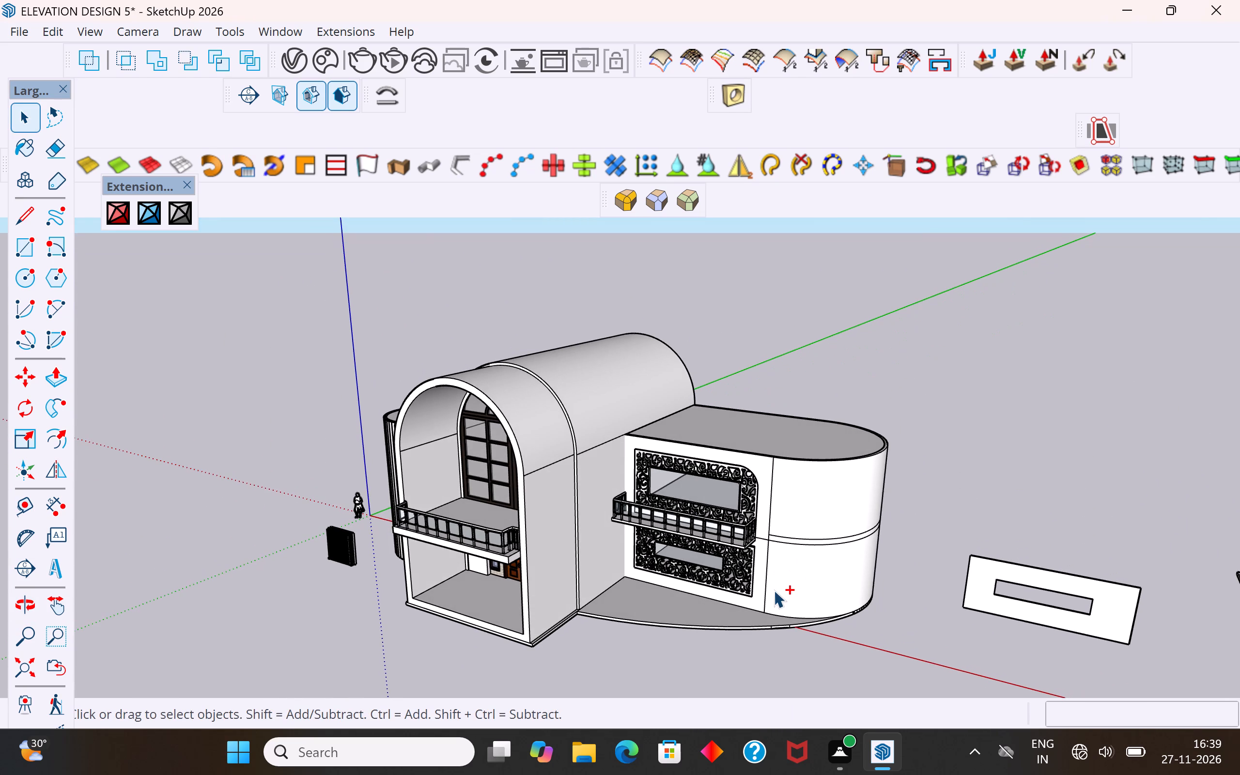
key(ctrl+z)
key(ctrl+z)
key(ctrl+z)
key(ctrl+z)
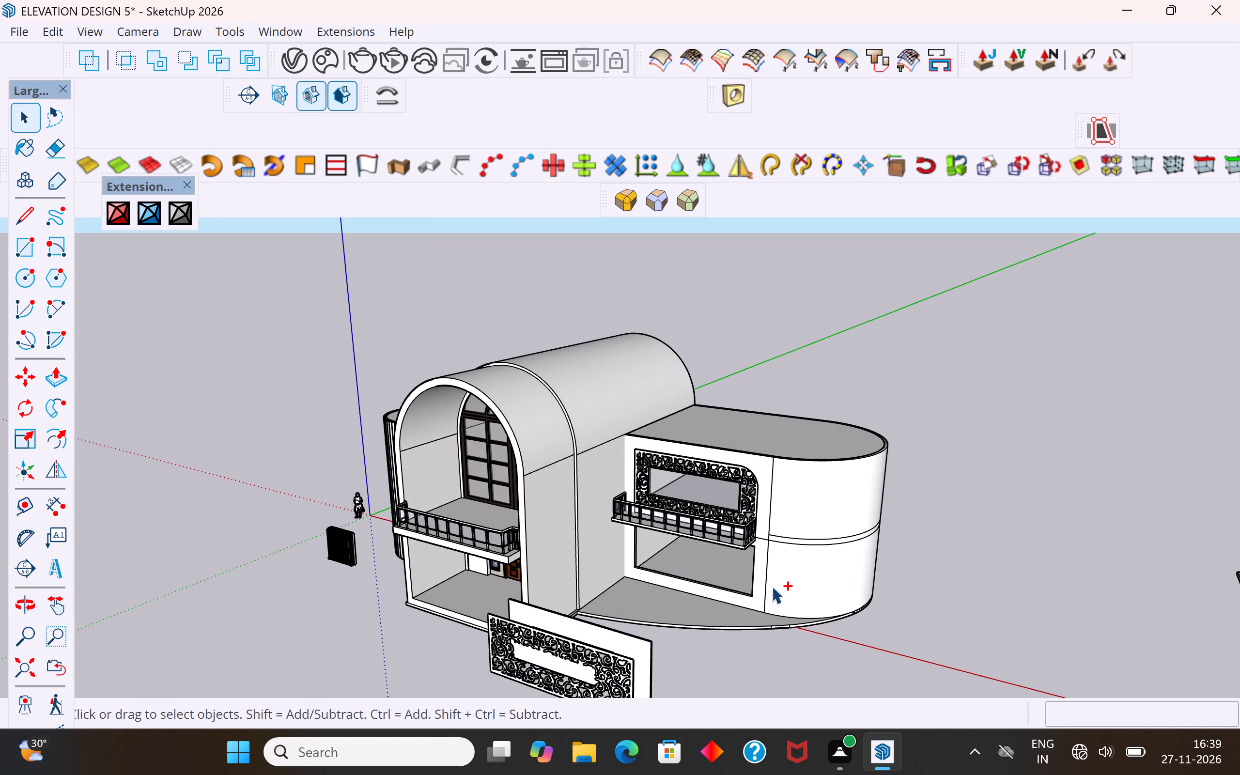
key(ctrl+z)
Examine the uncut jali and the white panel standing in front of the building, and the empty ground-floor wall opening.
scroll(641, 616, down, 5)
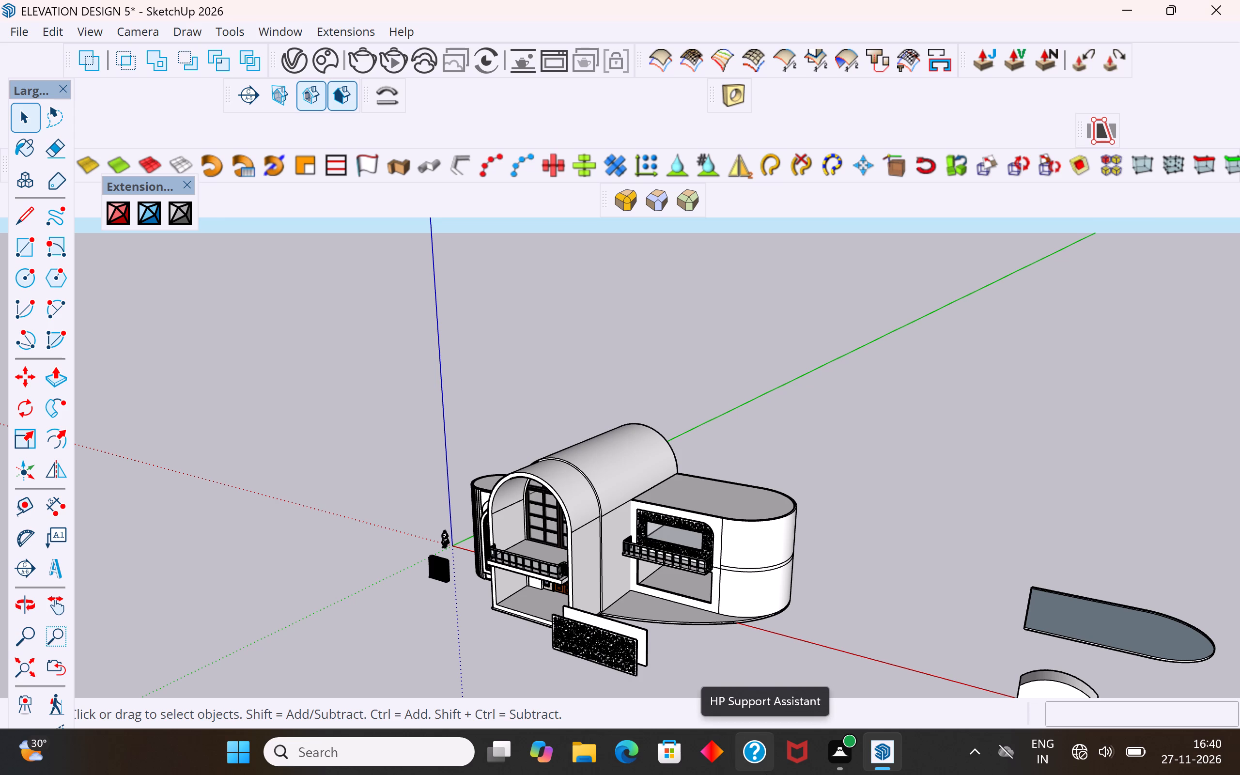
scroll(674, 500, down, 6)
middle_drag(711, 603, 717, 620)
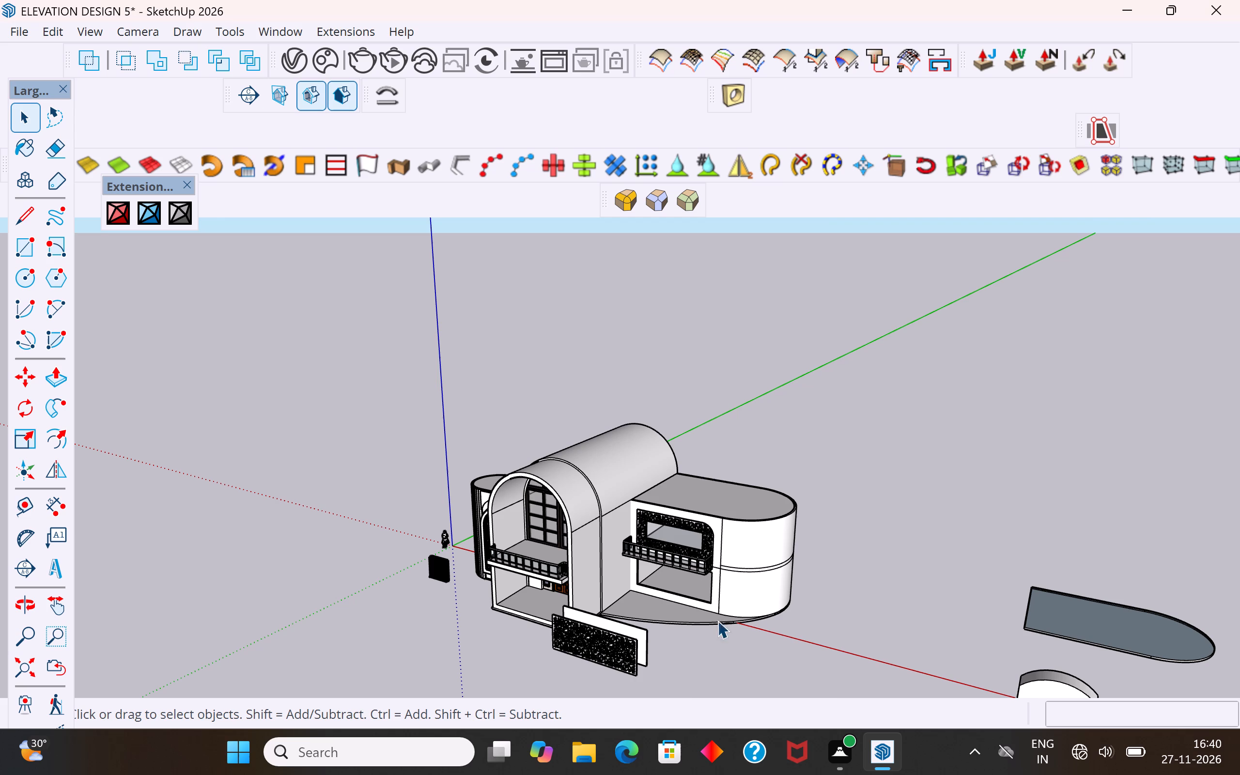
middle_drag(717, 620, 720, 641)
scroll(691, 597, up, 10)
middle_drag(723, 622, 759, 550)
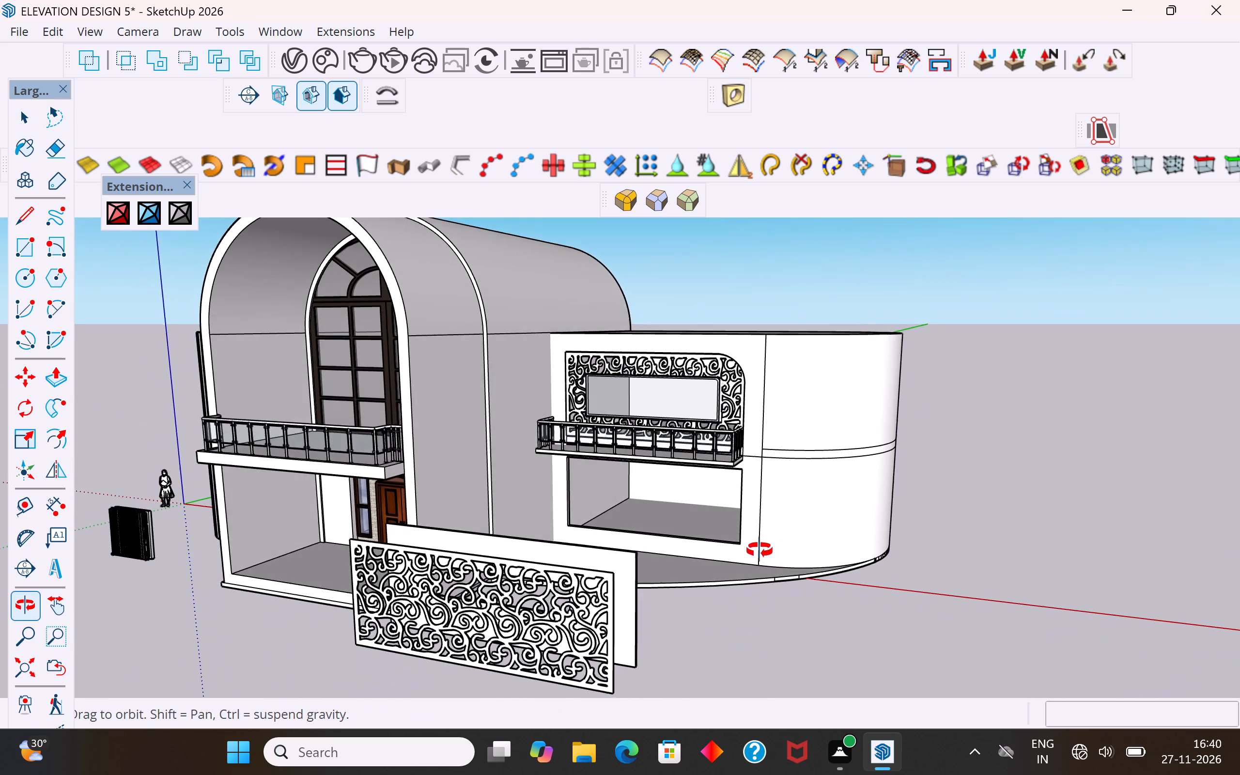
middle_drag(759, 550, 791, 581)
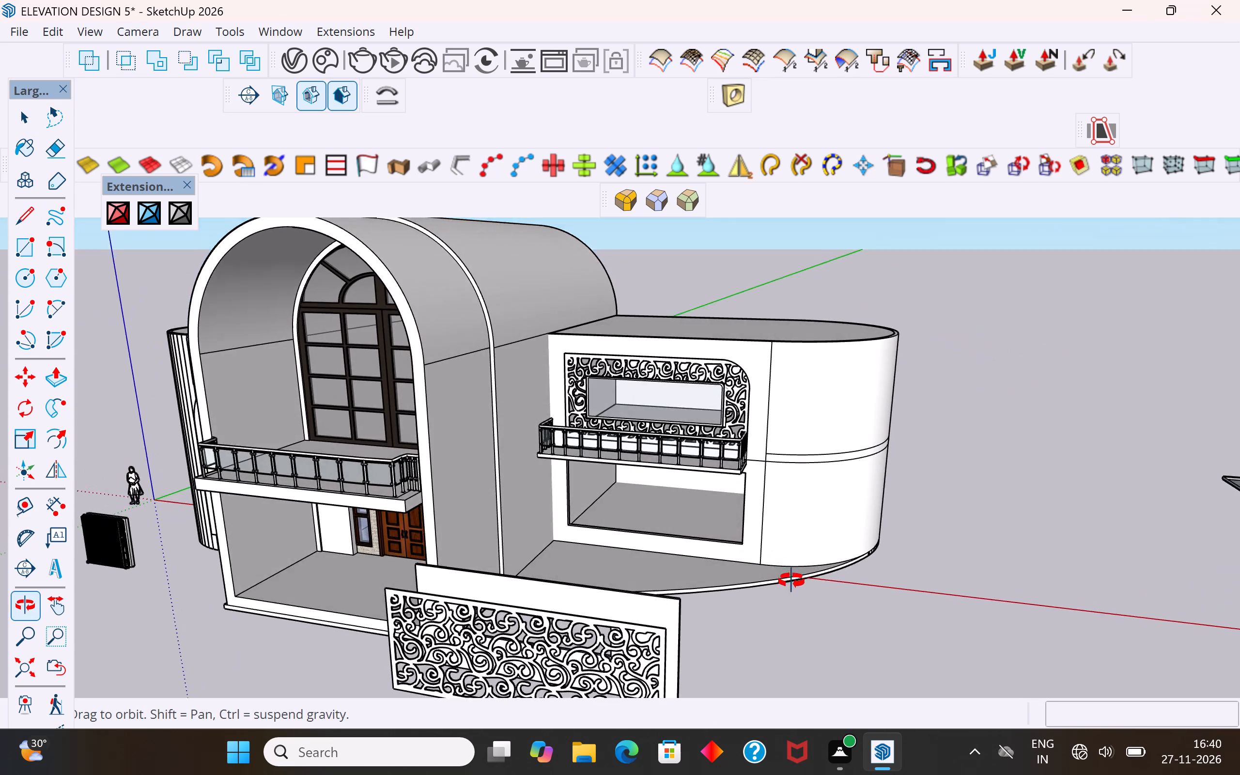
middle_drag(791, 581, 798, 584)
scroll(644, 377, up, 6)
middle_drag(657, 394, 629, 465)
scroll(584, 456, down, 5)
middle_drag(652, 434, 607, 434)
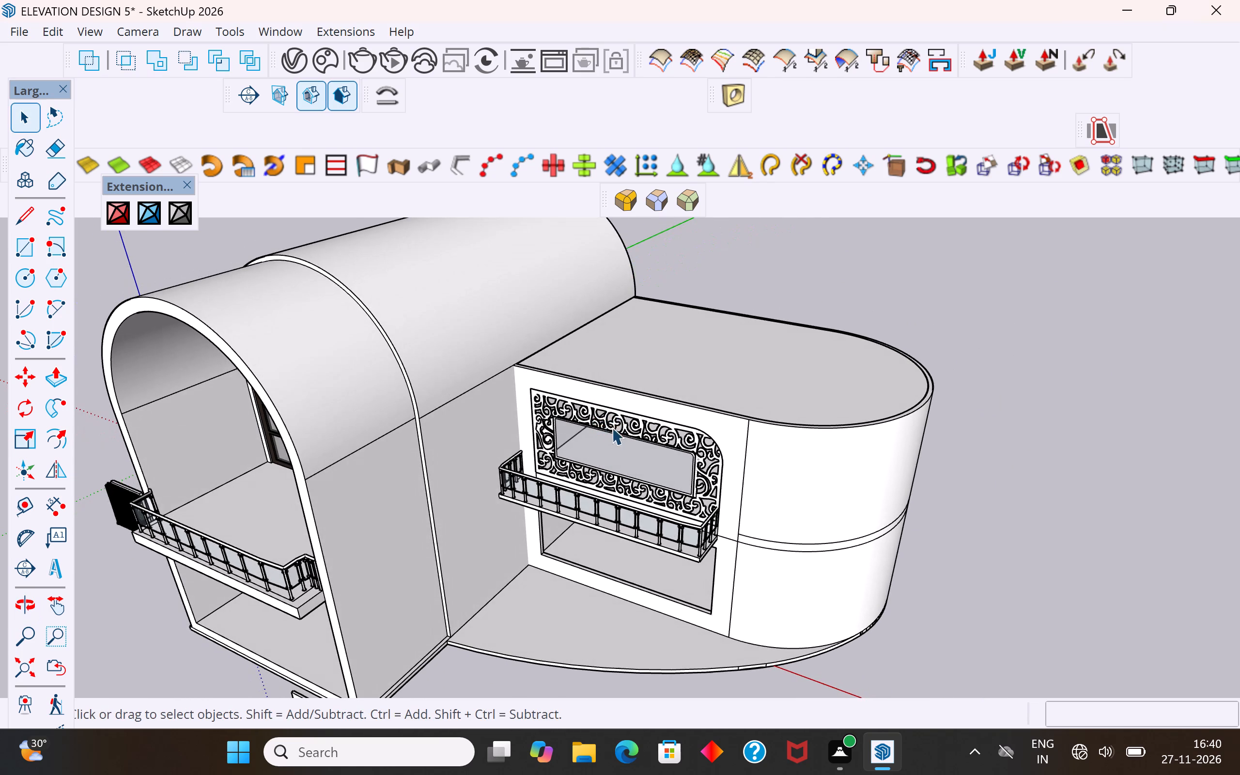
scroll(651, 416, down, 7)
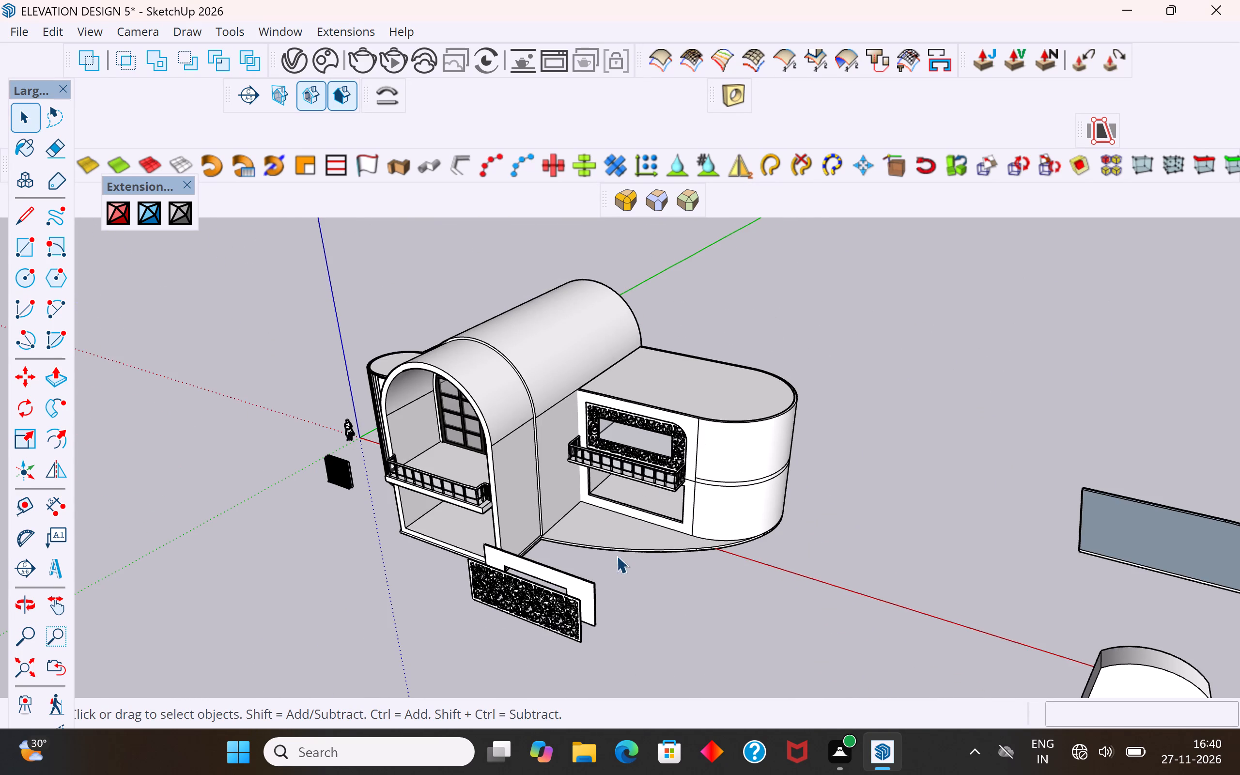
scroll(606, 612, up, 7)
middle_drag(569, 583, 503, 548)
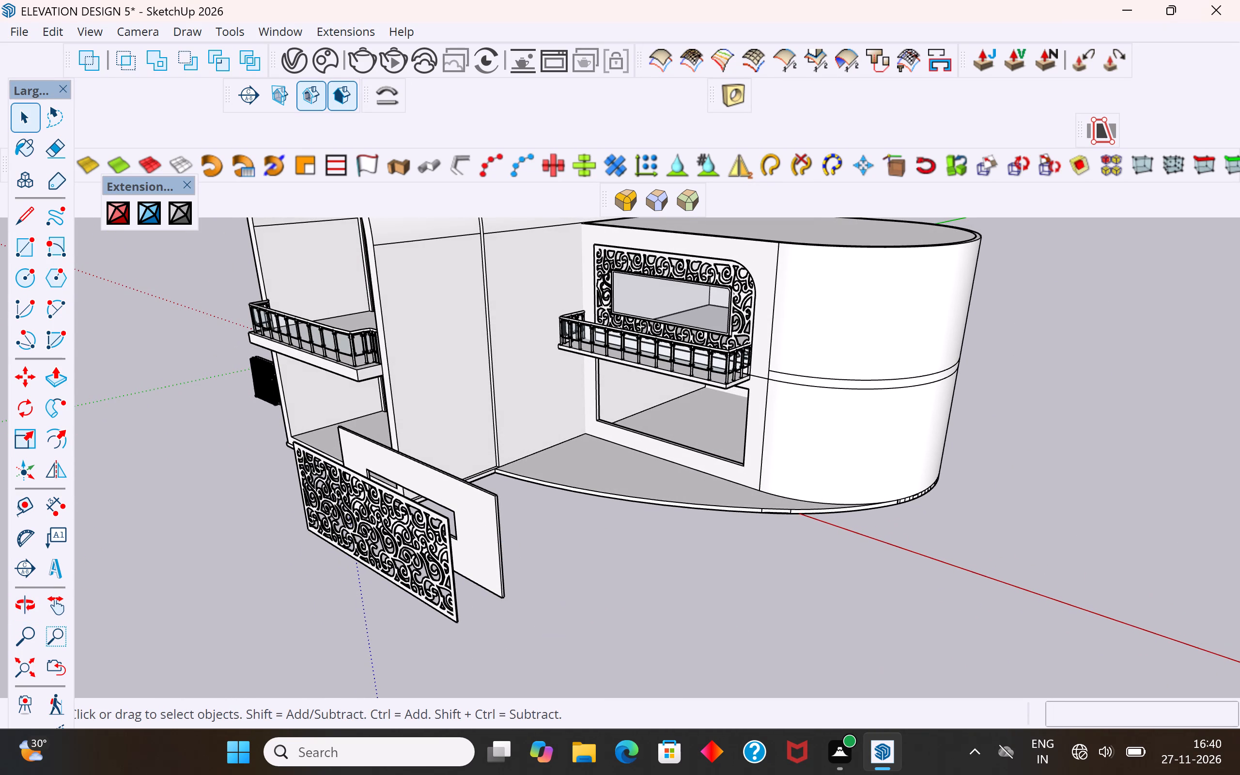
scroll(611, 594, up, 9)
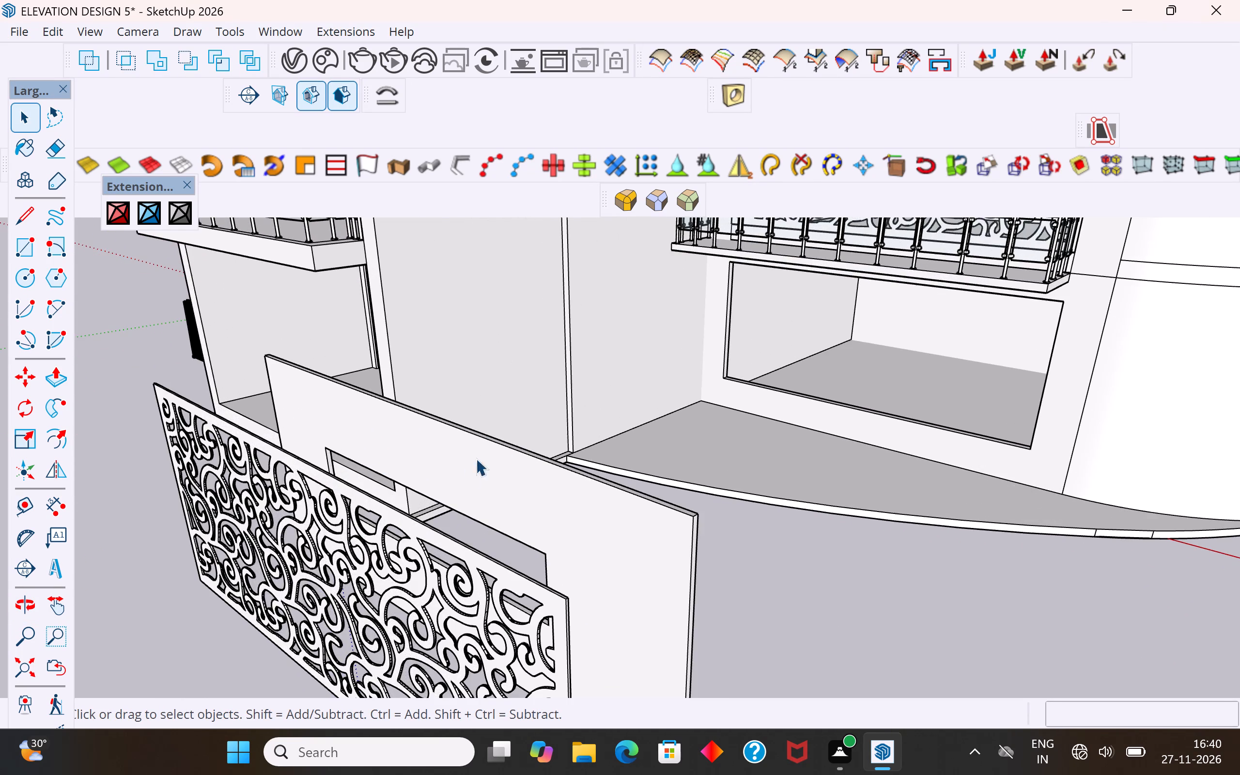
scroll(585, 415, down, 4)
Undo one more earlier edit to the pieces standing in front of the building.
key(ctrl+z)
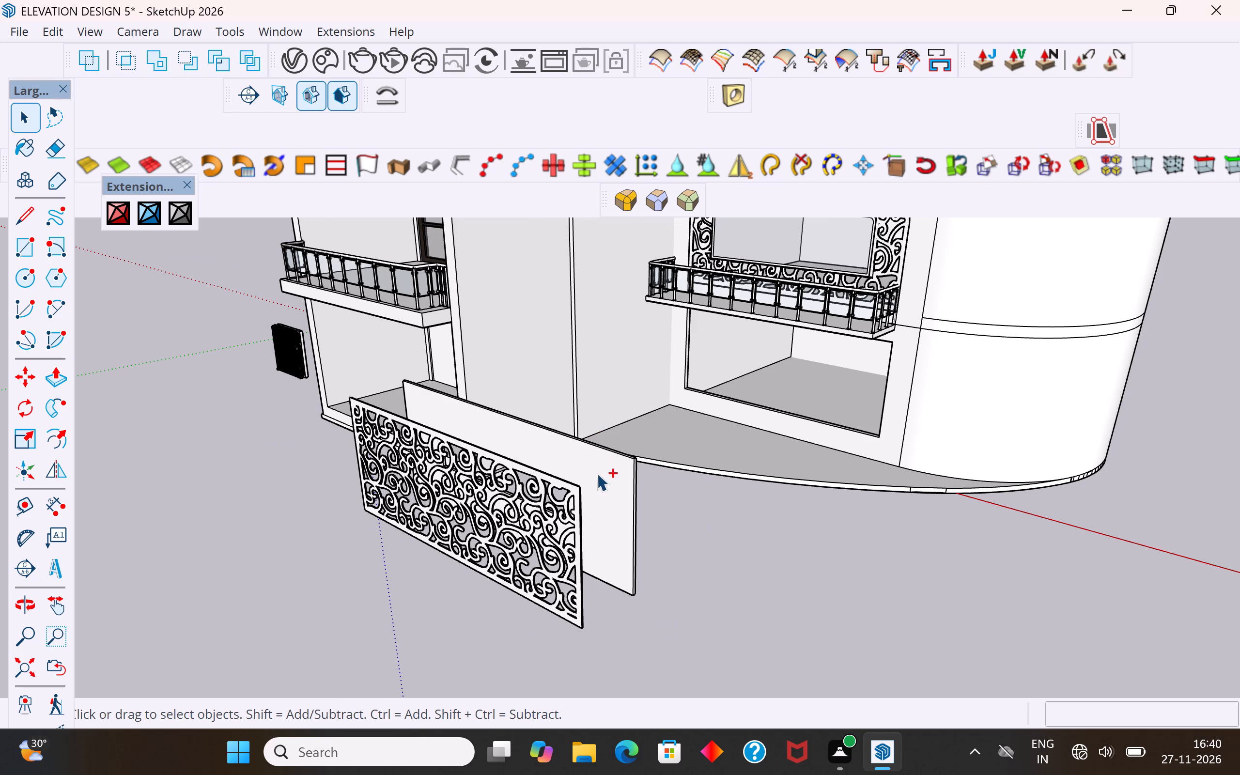
Make a group from all the geometry of the white panel with the rectangular opening, standing behind the jali.
ctrl+scroll(597, 473, up, 3)
scroll(671, 512, down, 4)
middle_drag(697, 586, 578, 605)
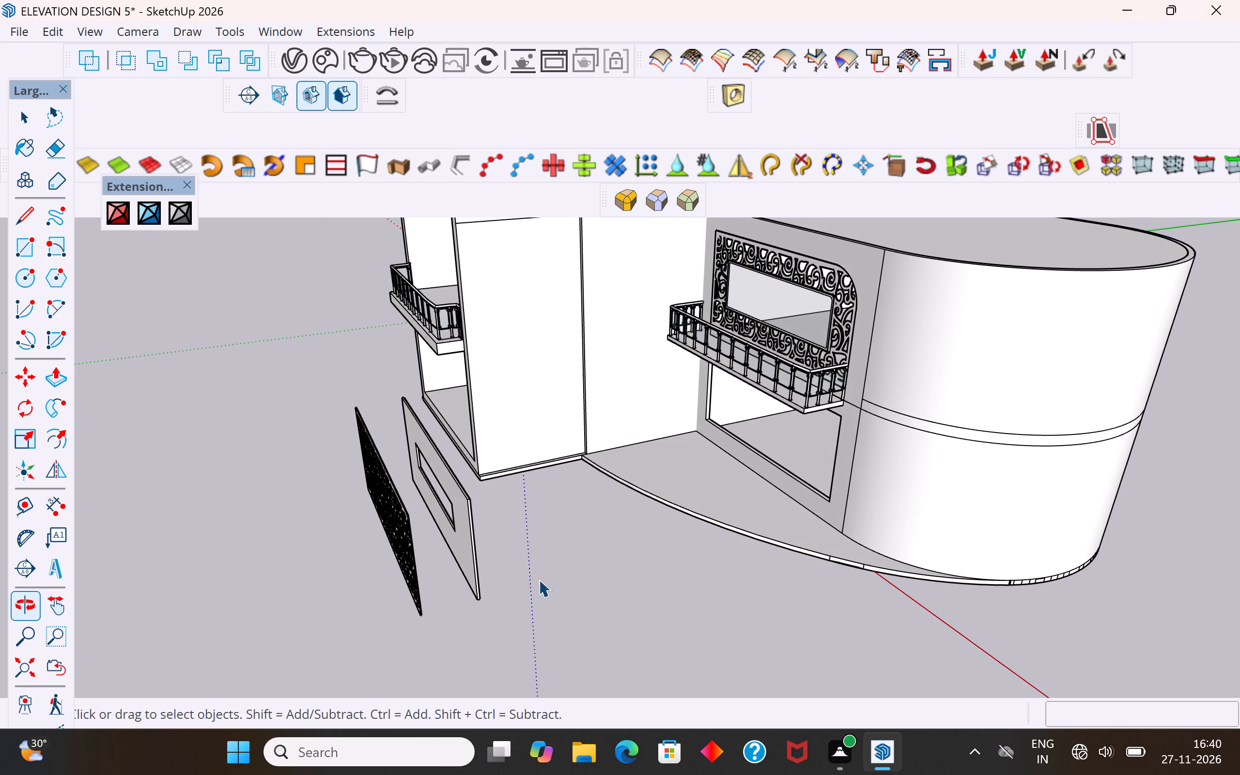
click(465, 555)
middle_click(473, 597)
triple_click(469, 572)
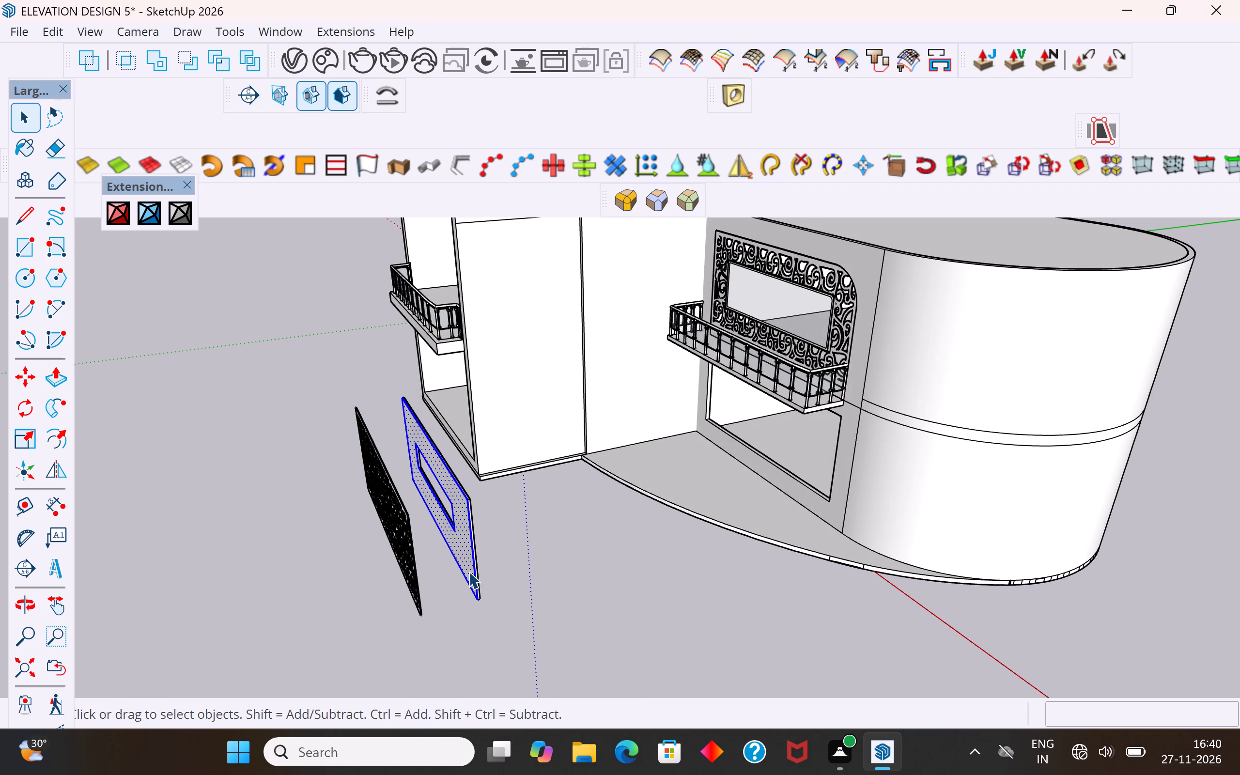
click(468, 571)
right_click(465, 571)
click(527, 188)
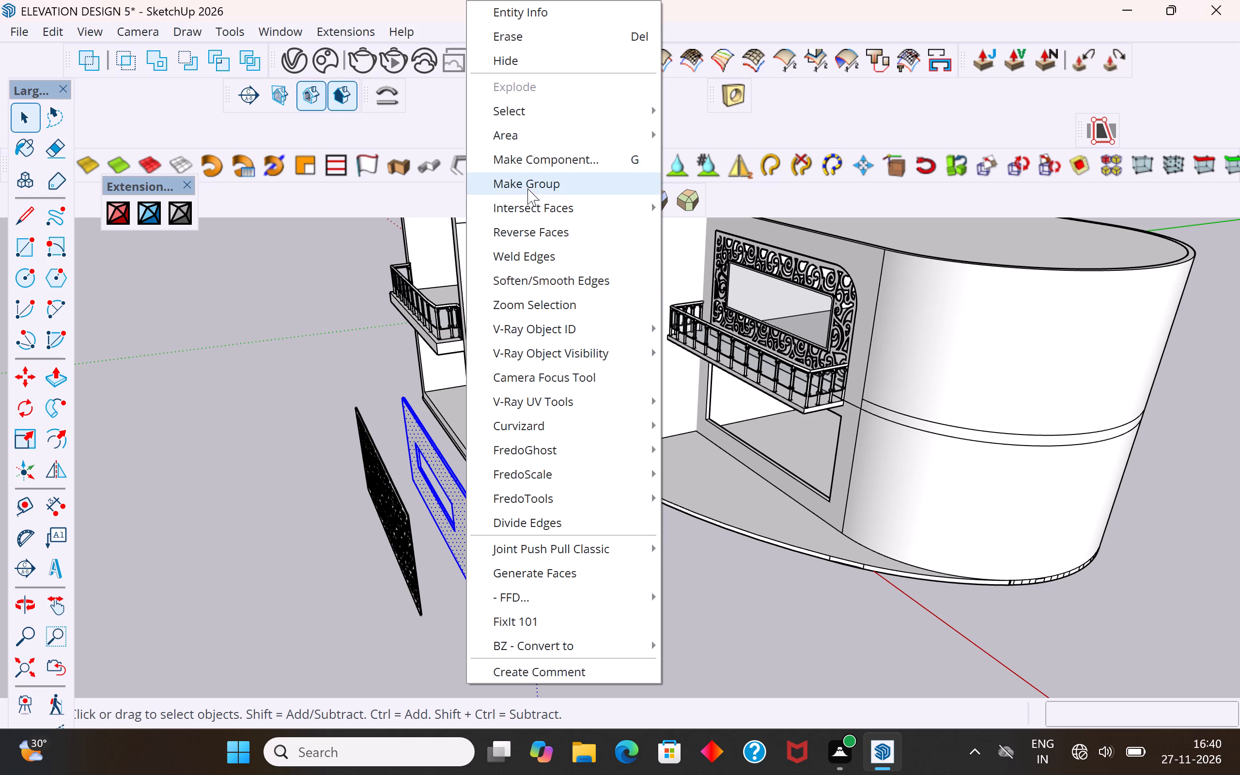
click(569, 515)
Move the white panel group by its lower corner onto the matching lower corner of the ground-floor wall opening.
click(478, 592)
scroll(475, 600, up, 5)
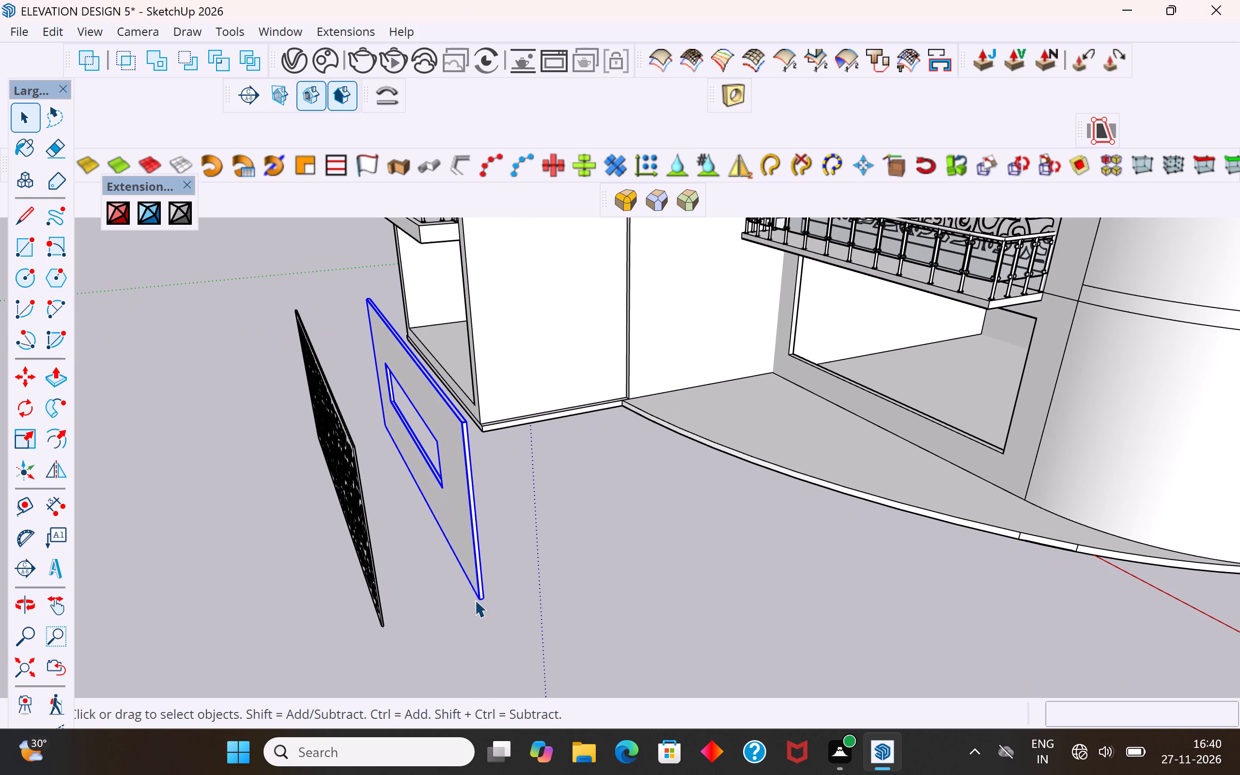
key(m)
click(473, 610)
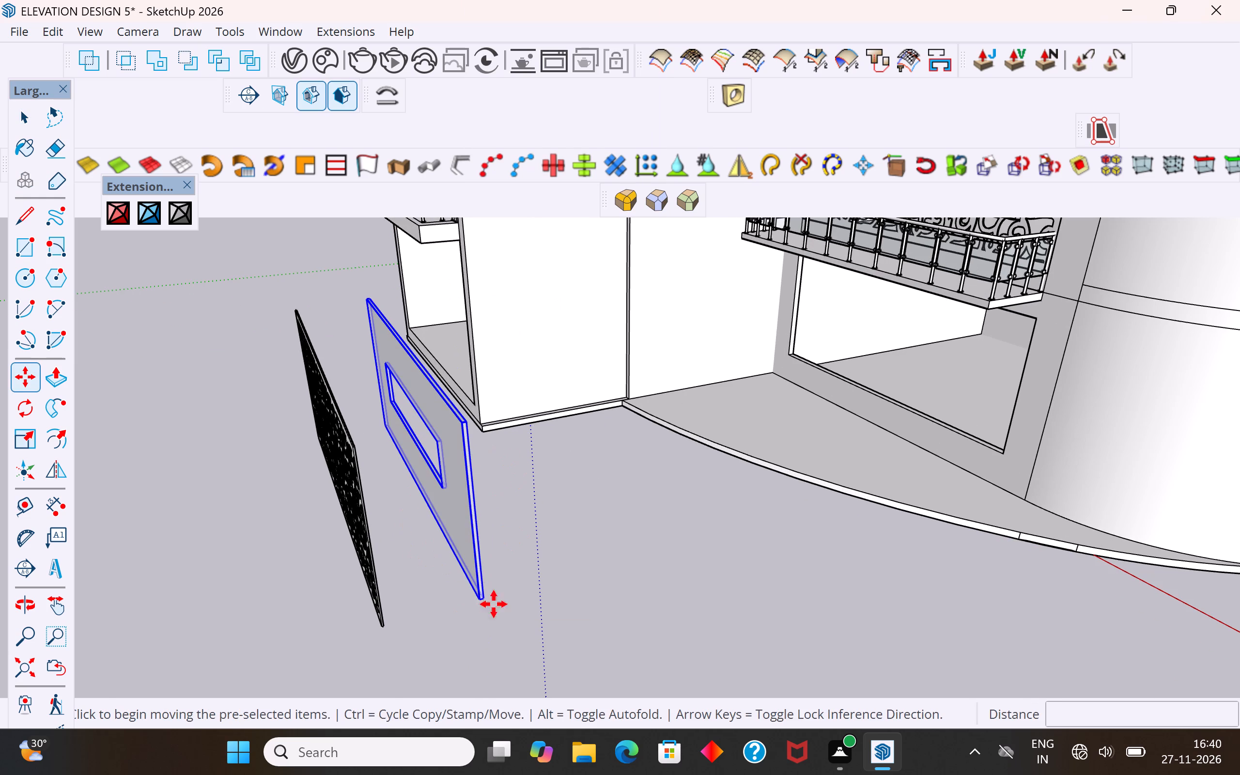
click(998, 449)
Examine how the white panel sits in the ground-floor wall opening below the balcony, clearing the selection.
scroll(859, 567, up, 1)
middle_drag(859, 567, 962, 496)
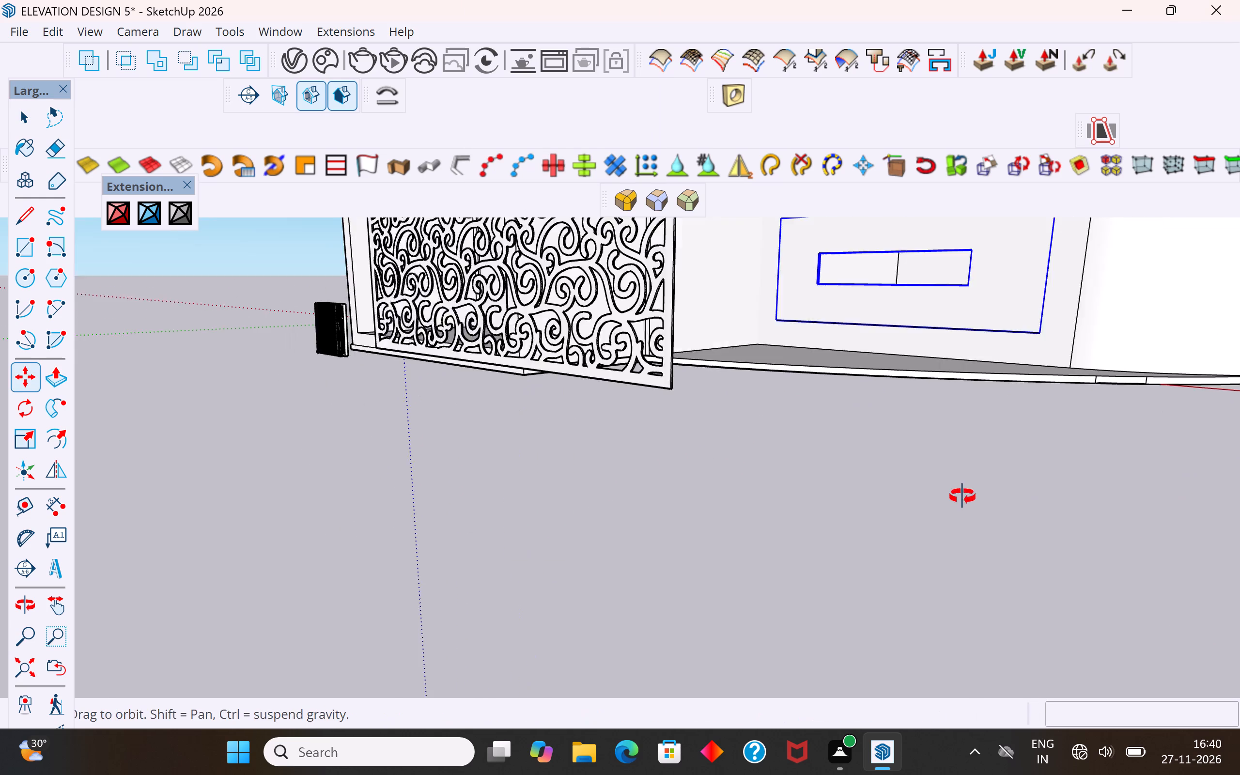
middle_drag(962, 496, 969, 493)
scroll(764, 591, down, 20)
scroll(764, 591, down, 3)
middle_drag(749, 589, 860, 596)
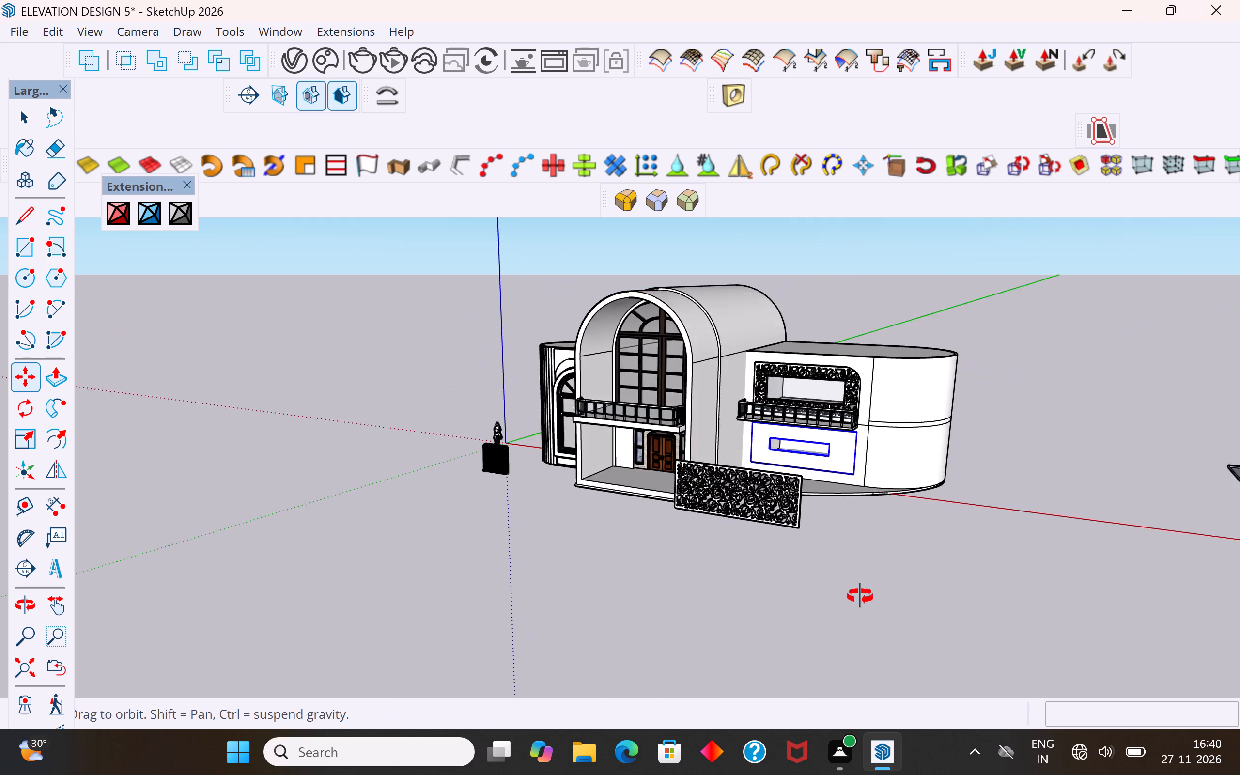
middle_drag(860, 596, 922, 608)
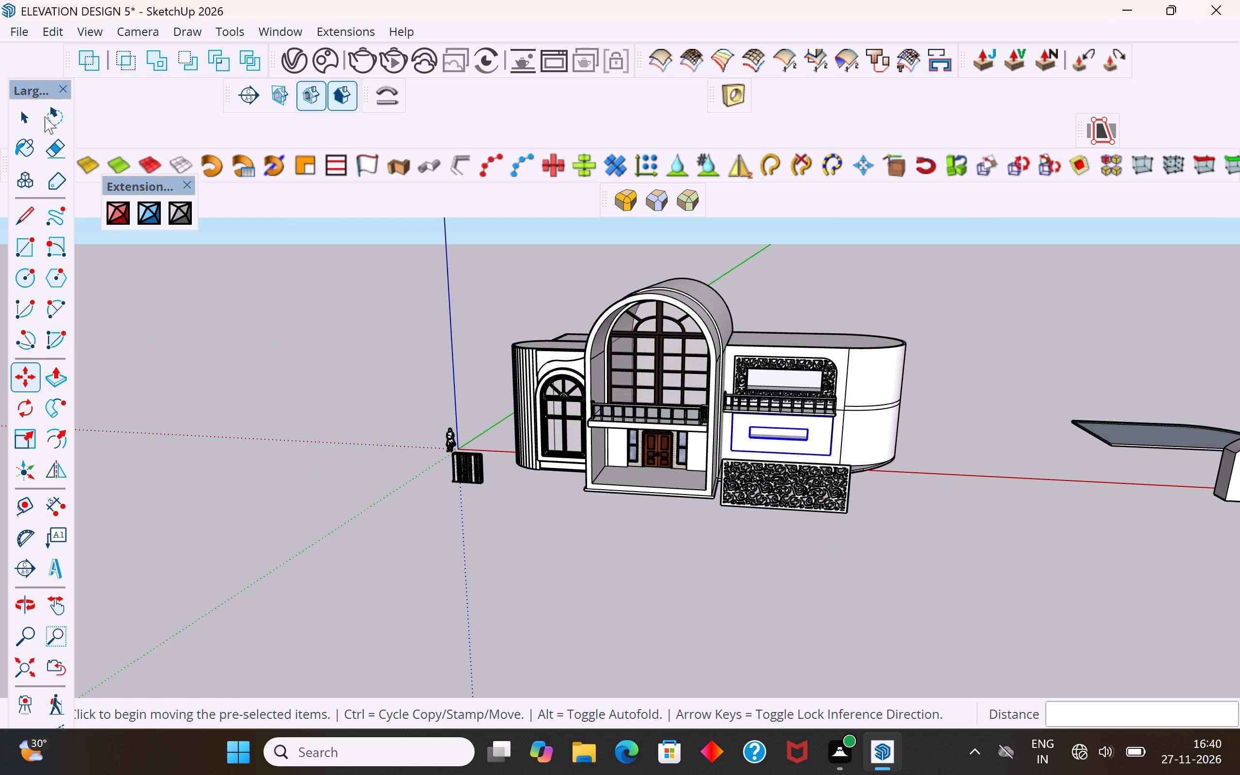
click(34, 117)
click(169, 363)
scroll(724, 382, up, 7)
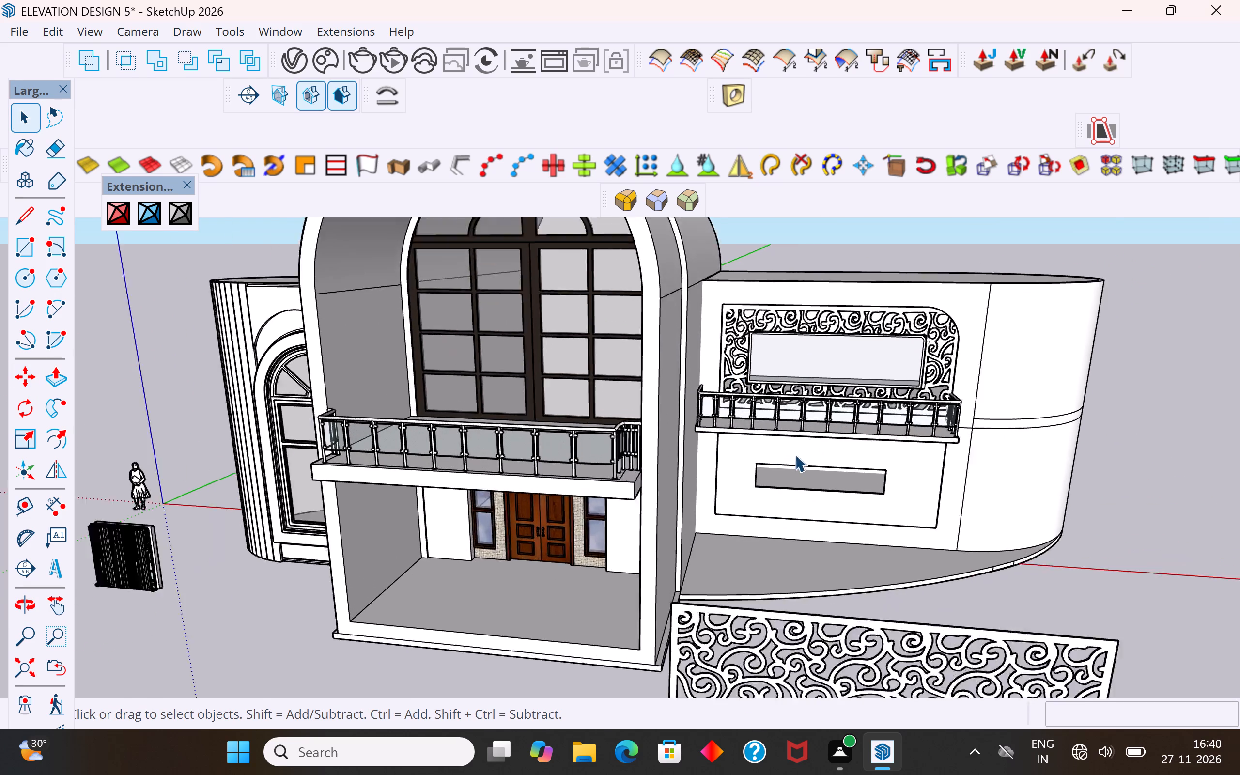
scroll(795, 454, up, 5)
scroll(665, 589, down, 5)
middle_drag(760, 500, 711, 431)
scroll(823, 495, up, 2)
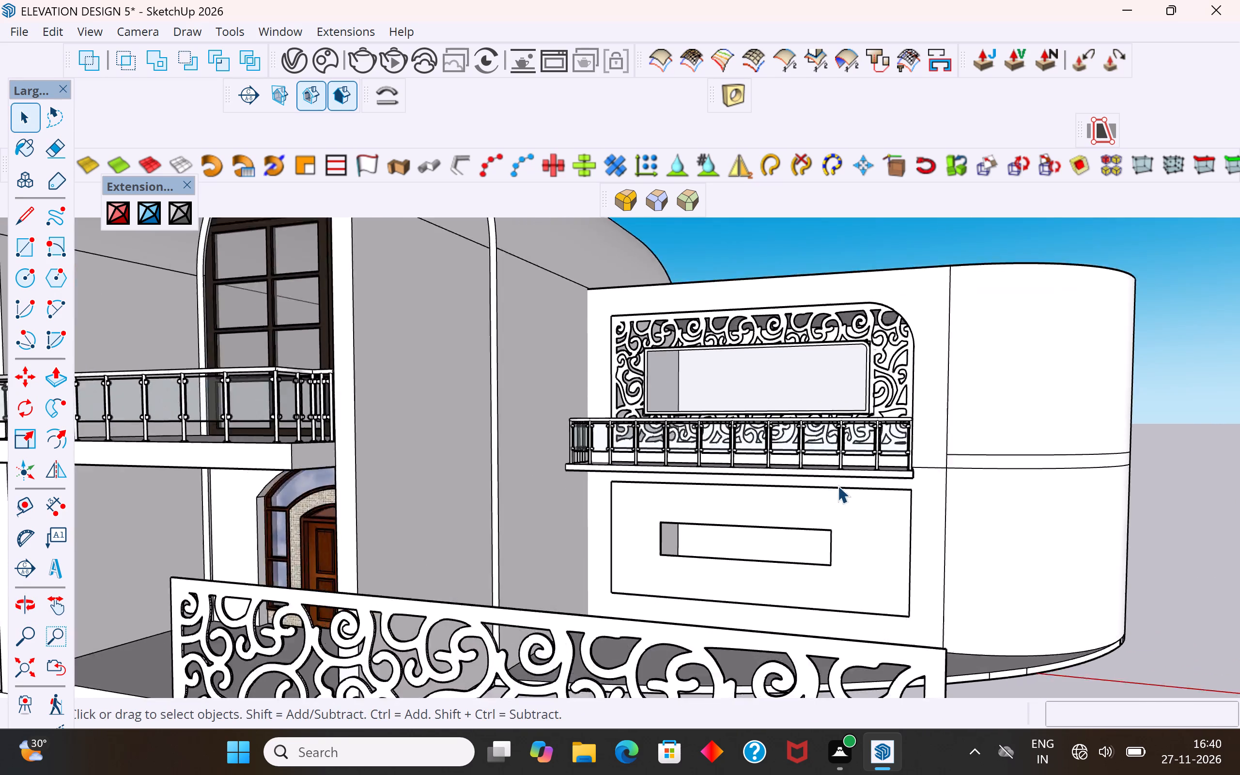
Inside the white panel group, raise the top face of the rectangular opening about 1' 3 3/16" with Push/Pull, then leave the group.
scroll(837, 485, up, 6)
middle_drag(805, 519, 700, 419)
scroll(617, 451, up, 9)
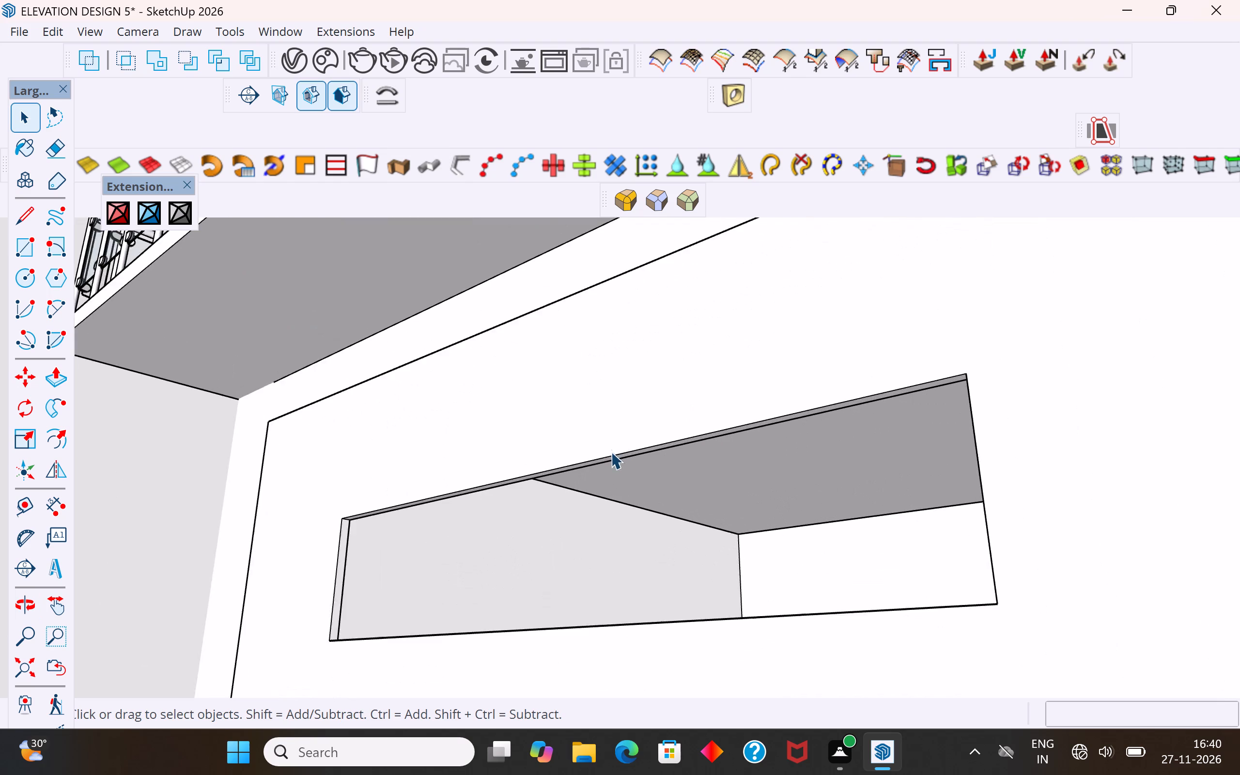
scroll(611, 451, up, 6)
middle_drag(608, 449, 600, 421)
click(604, 458)
click(607, 458)
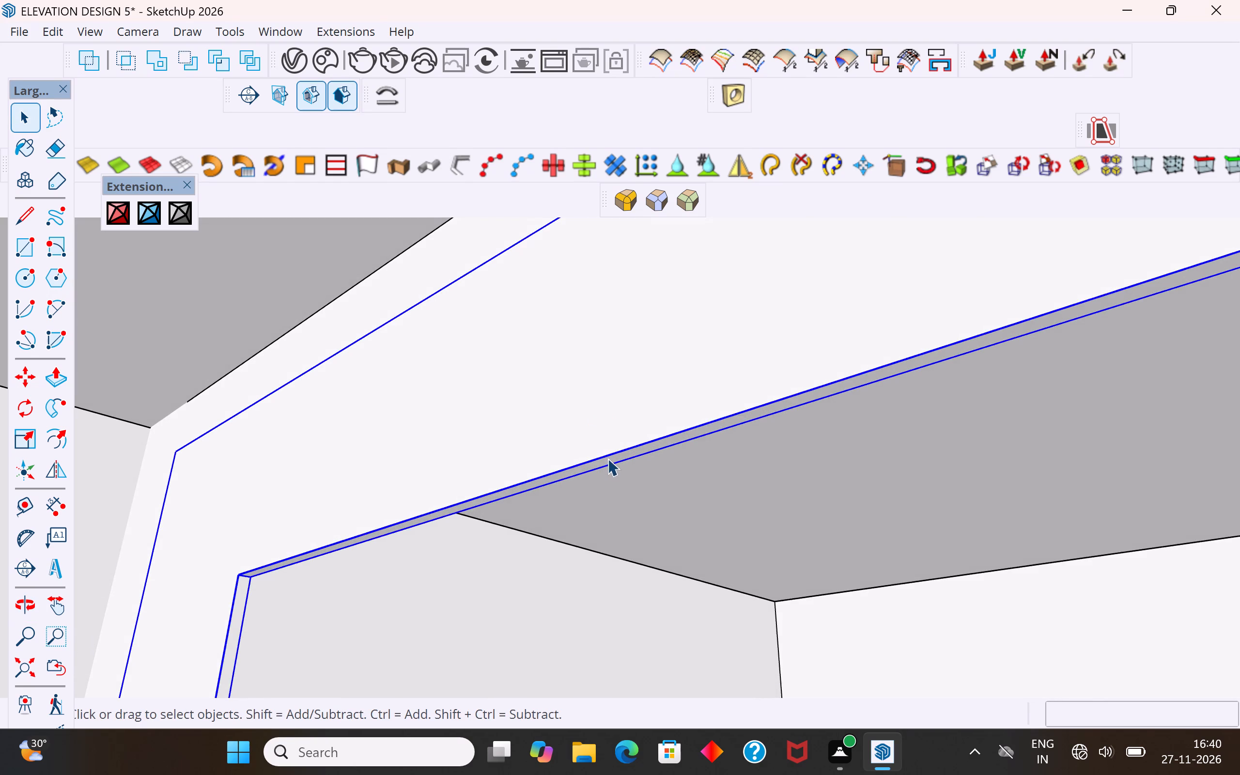
double_click(611, 462)
click(611, 461)
click(617, 455)
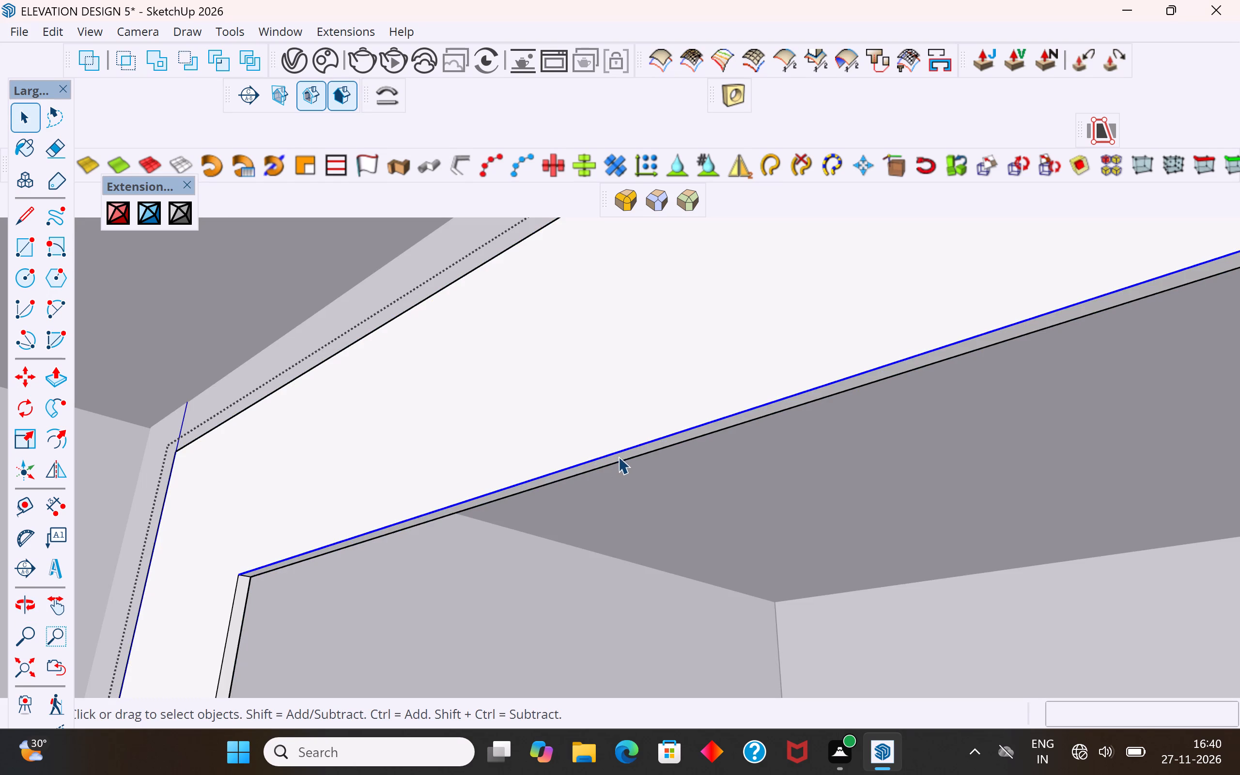
click(621, 457)
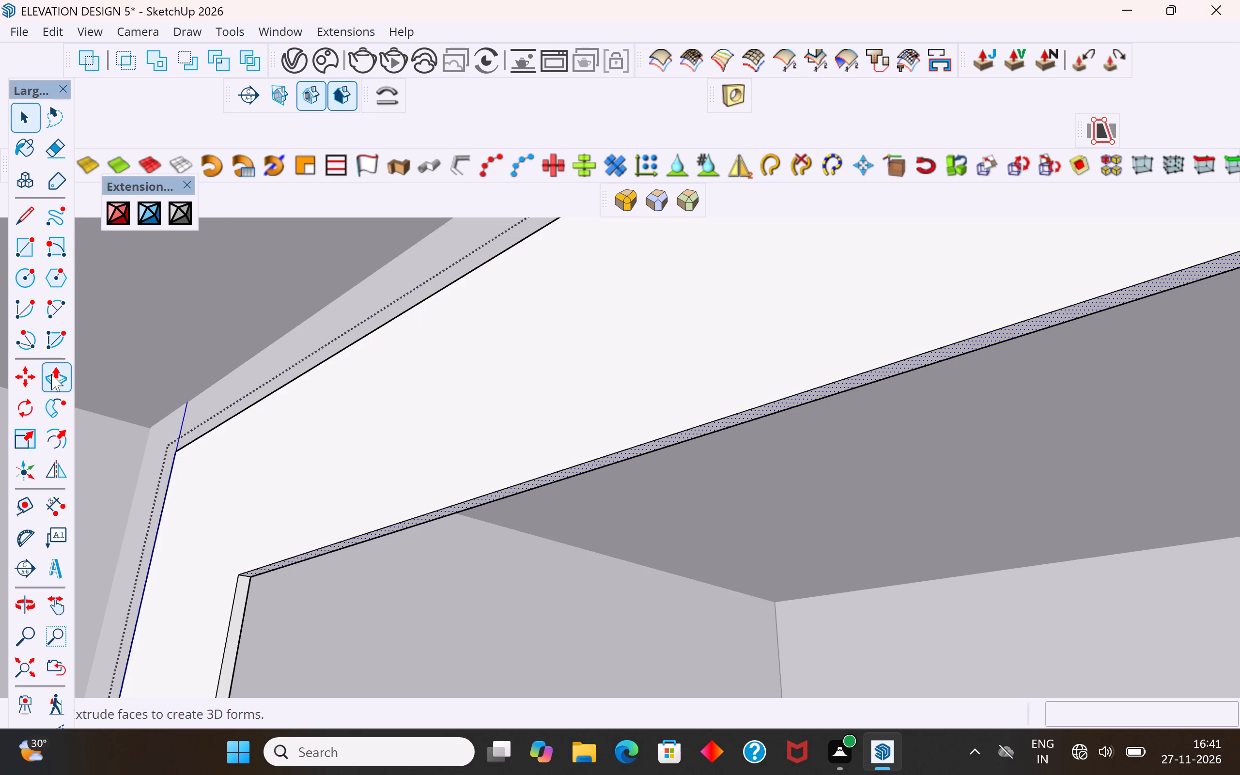
click(58, 378)
click(528, 474)
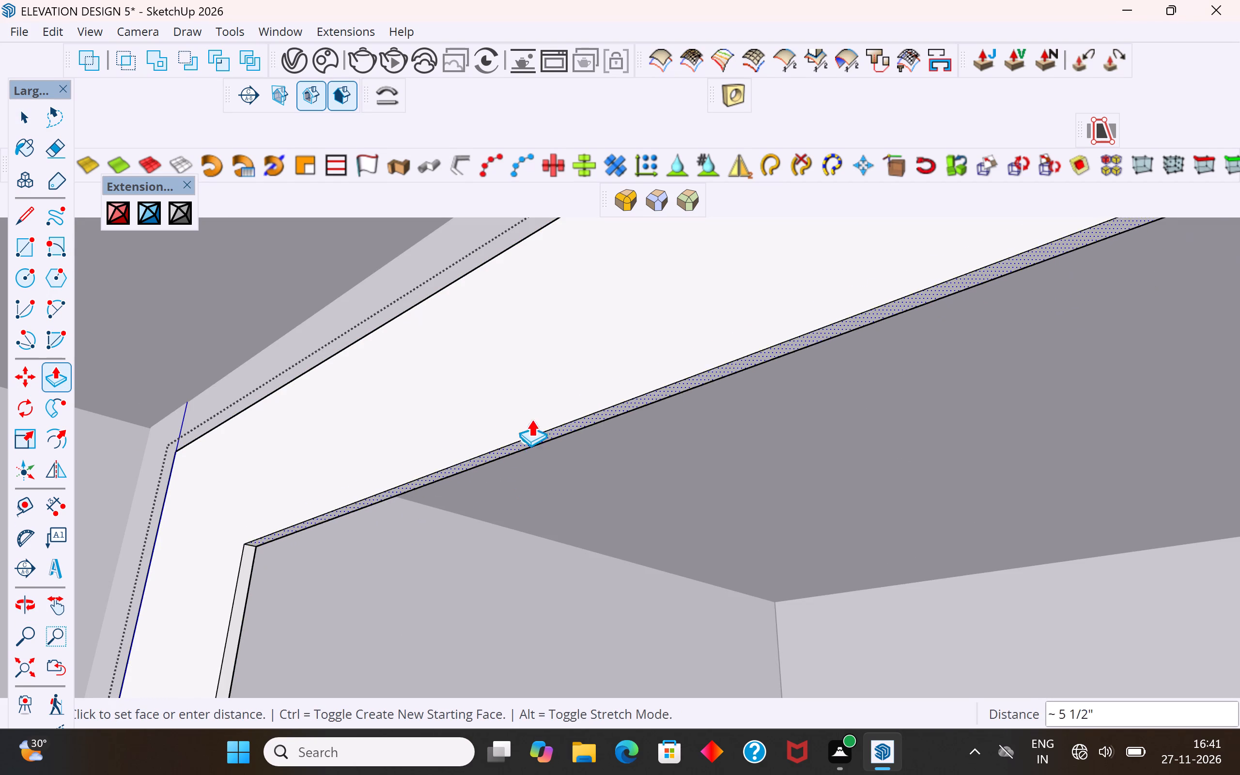
middle_drag(534, 419, 724, 545)
scroll(697, 549, down, 5)
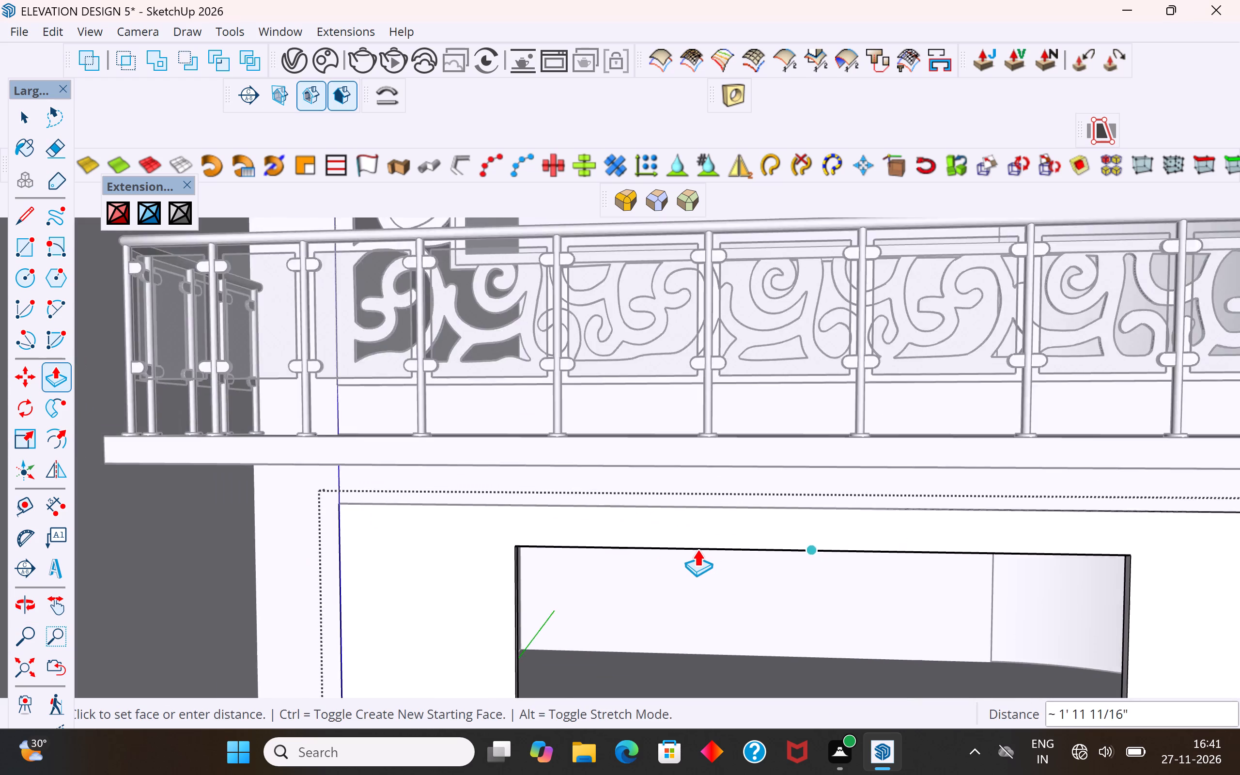
scroll(697, 549, down, 11)
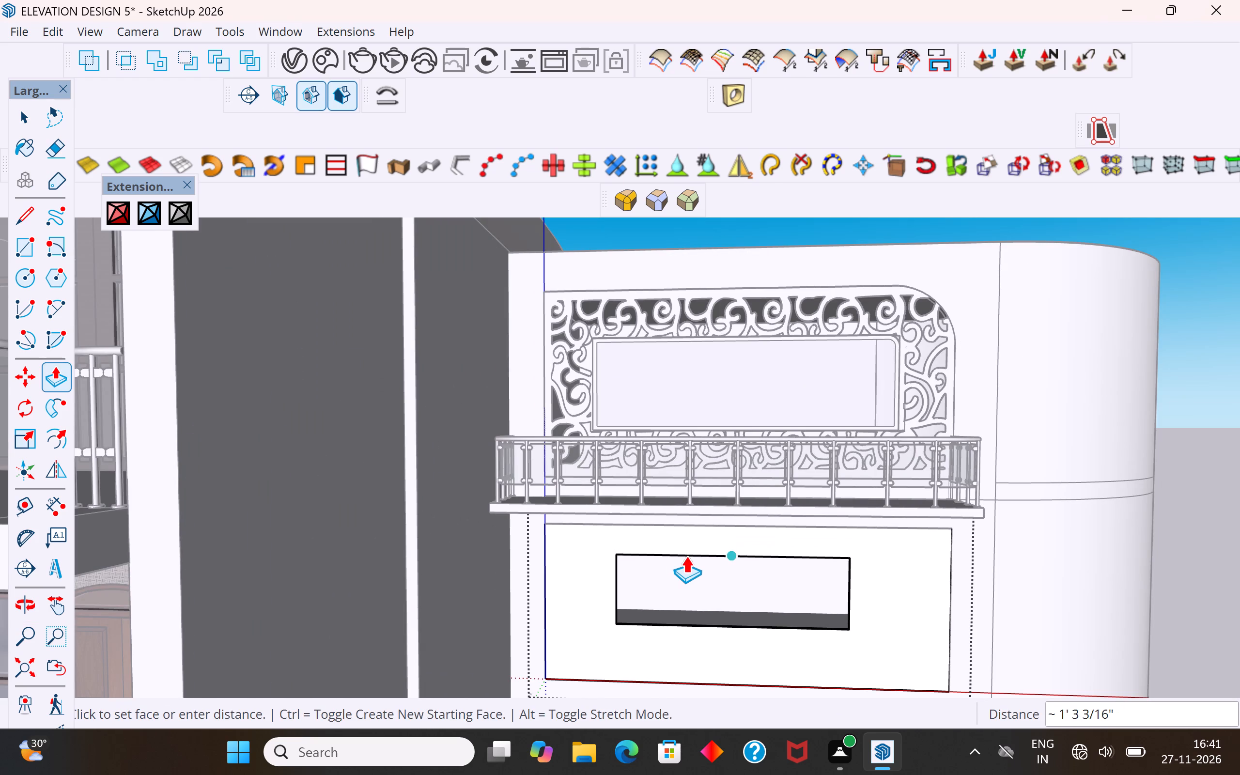
click(686, 556)
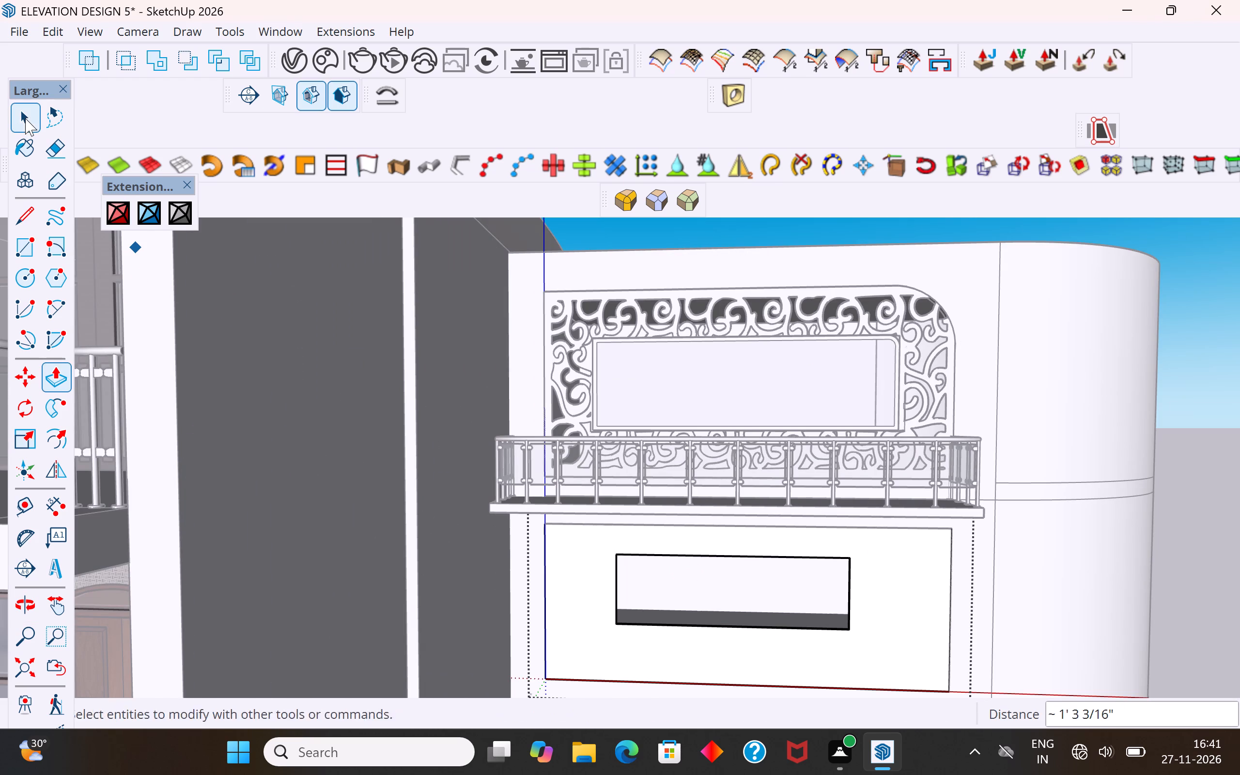
click(25, 118)
click(1190, 365)
Widen the white panel's opening toward the curved wall by pushing its end face back about 2' 3 15/16", then leave the group.
scroll(721, 455, down, 5)
middle_drag(735, 502, 735, 553)
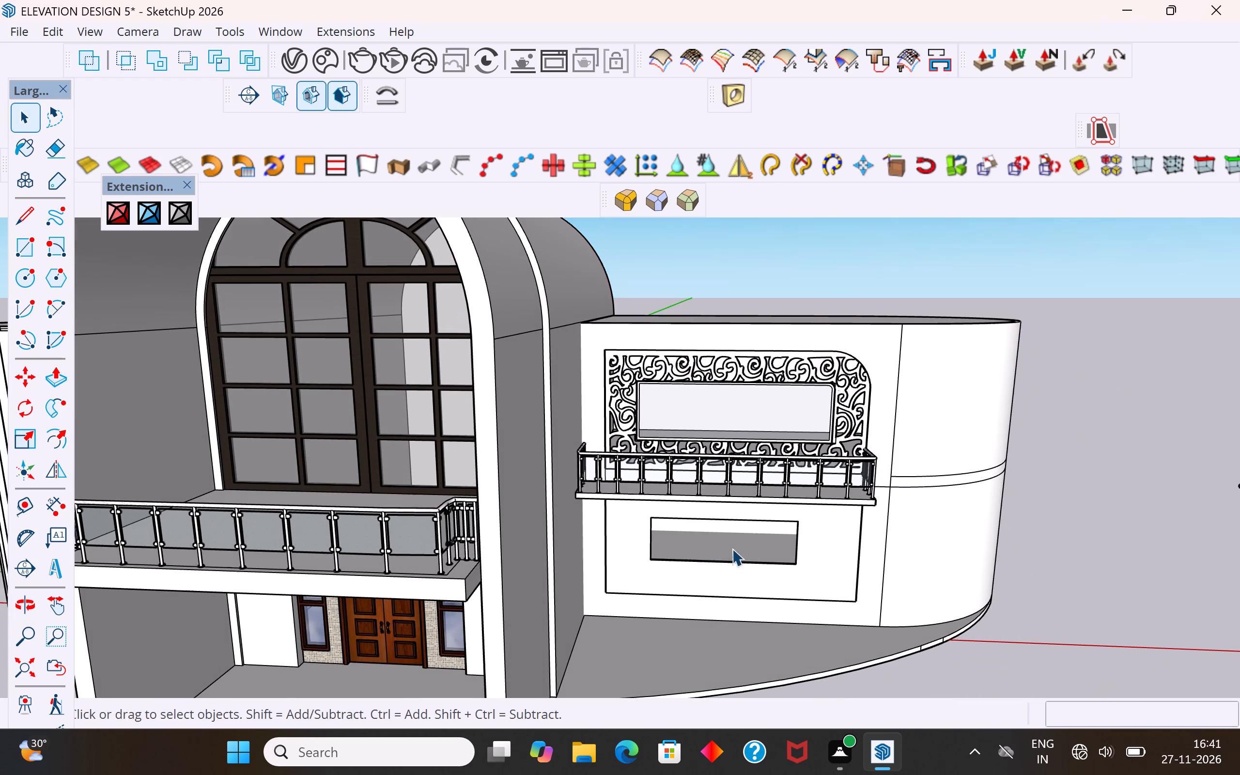
middle_drag(865, 481, 844, 460)
scroll(795, 555, up, 5)
middle_drag(808, 550, 888, 523)
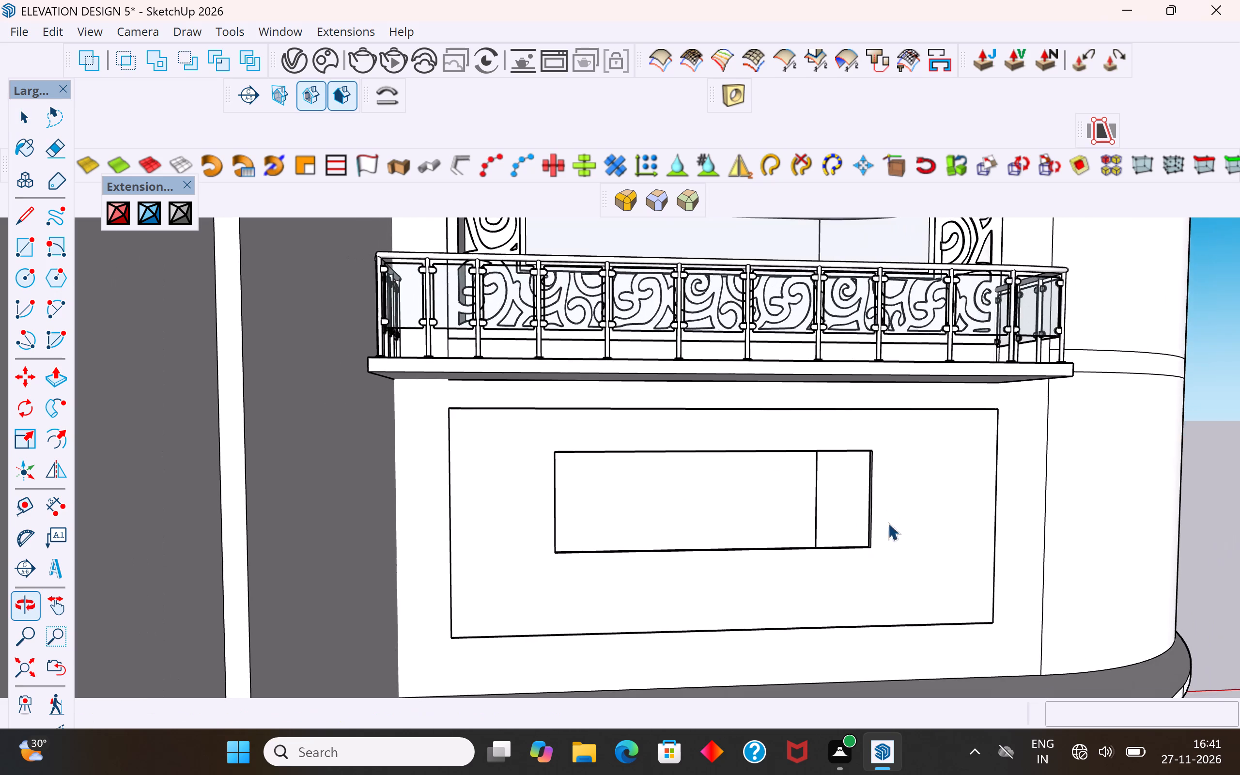
scroll(867, 493, up, 4)
middle_drag(883, 478, 921, 488)
scroll(870, 476, up, 4)
middle_drag(873, 481, 899, 483)
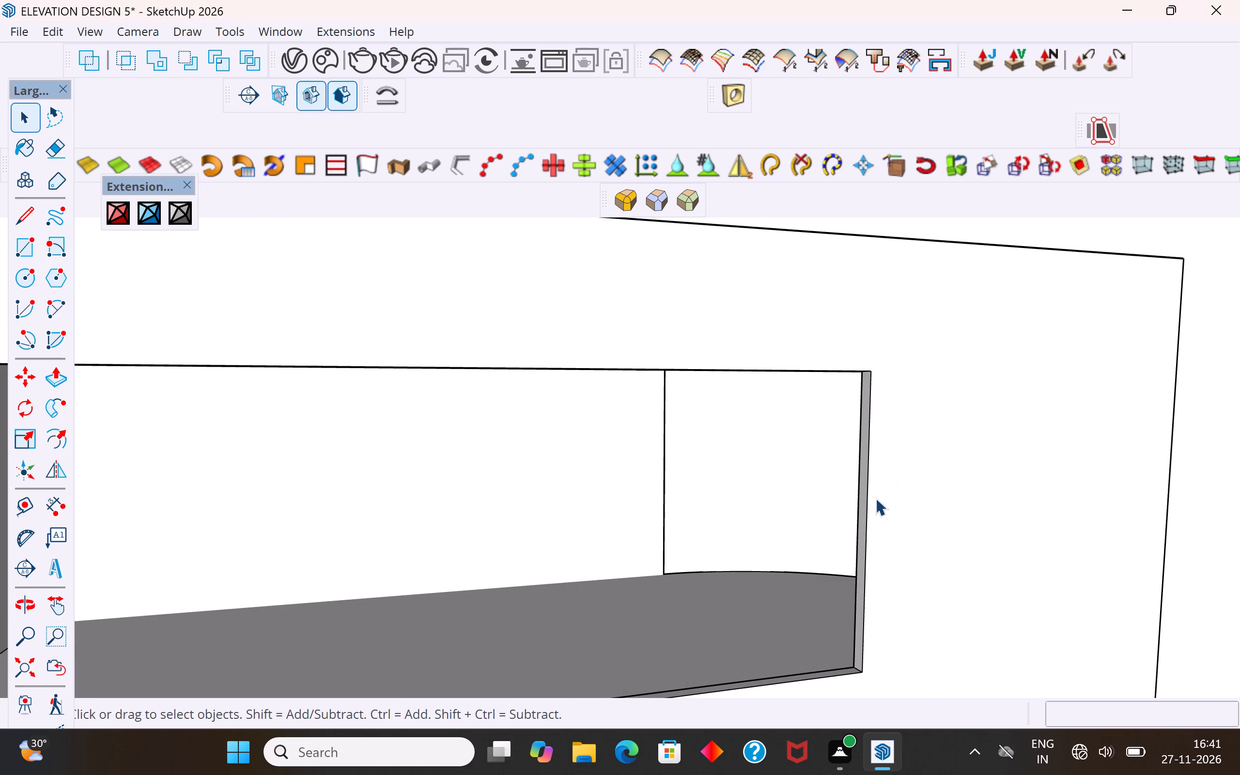
click(864, 490)
double_click(865, 491)
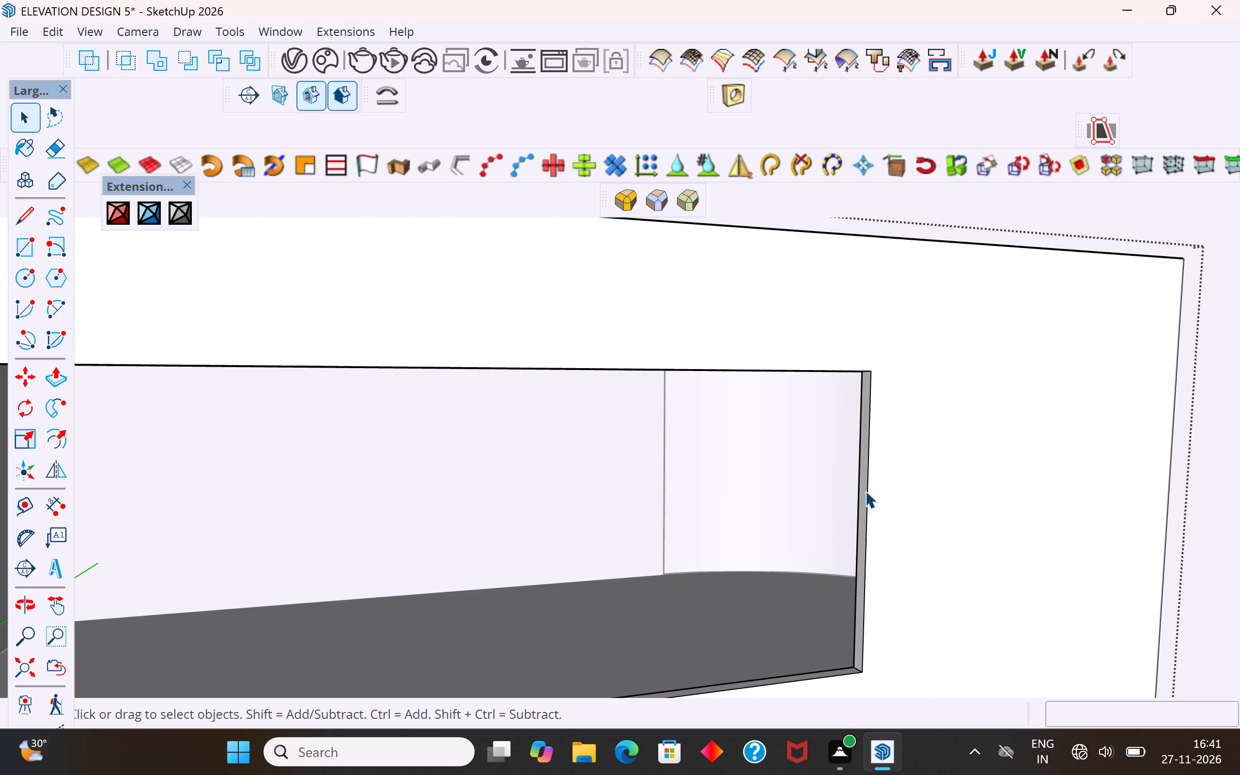
click(867, 490)
click(865, 489)
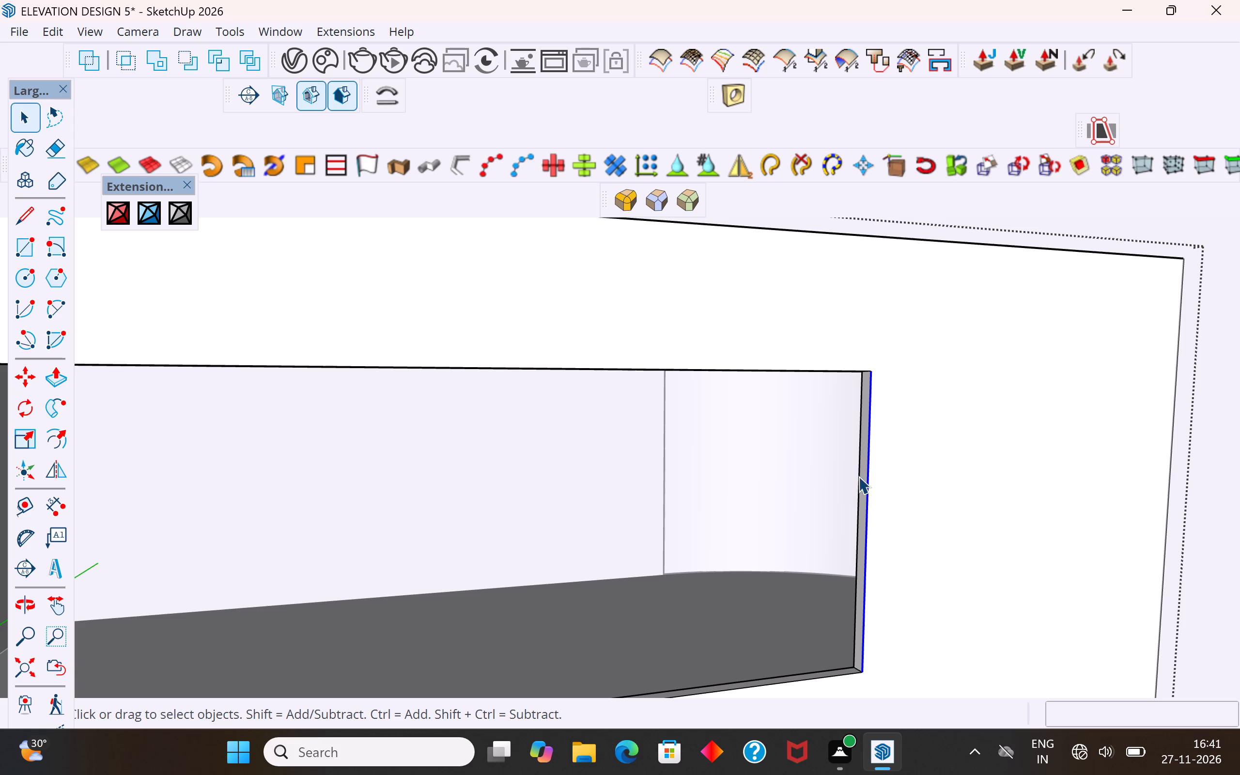
scroll(865, 473, up, 3)
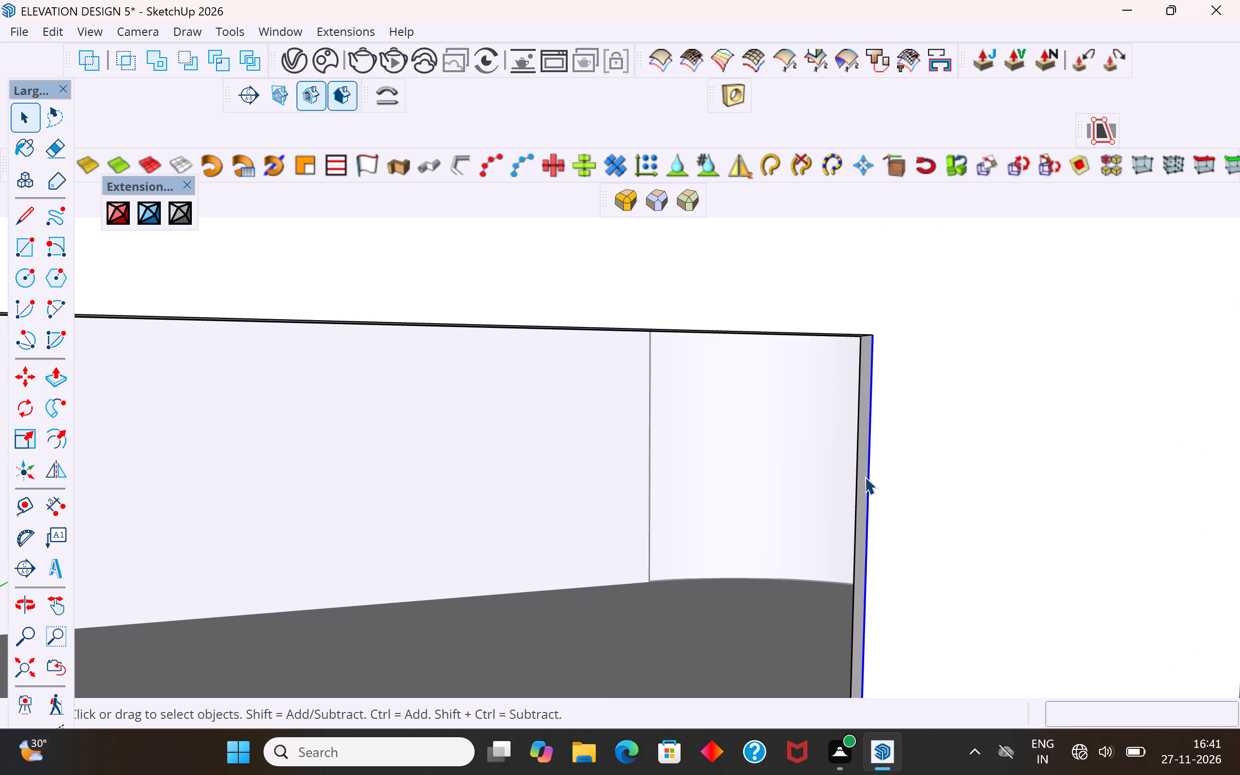
click(865, 477)
click(62, 386)
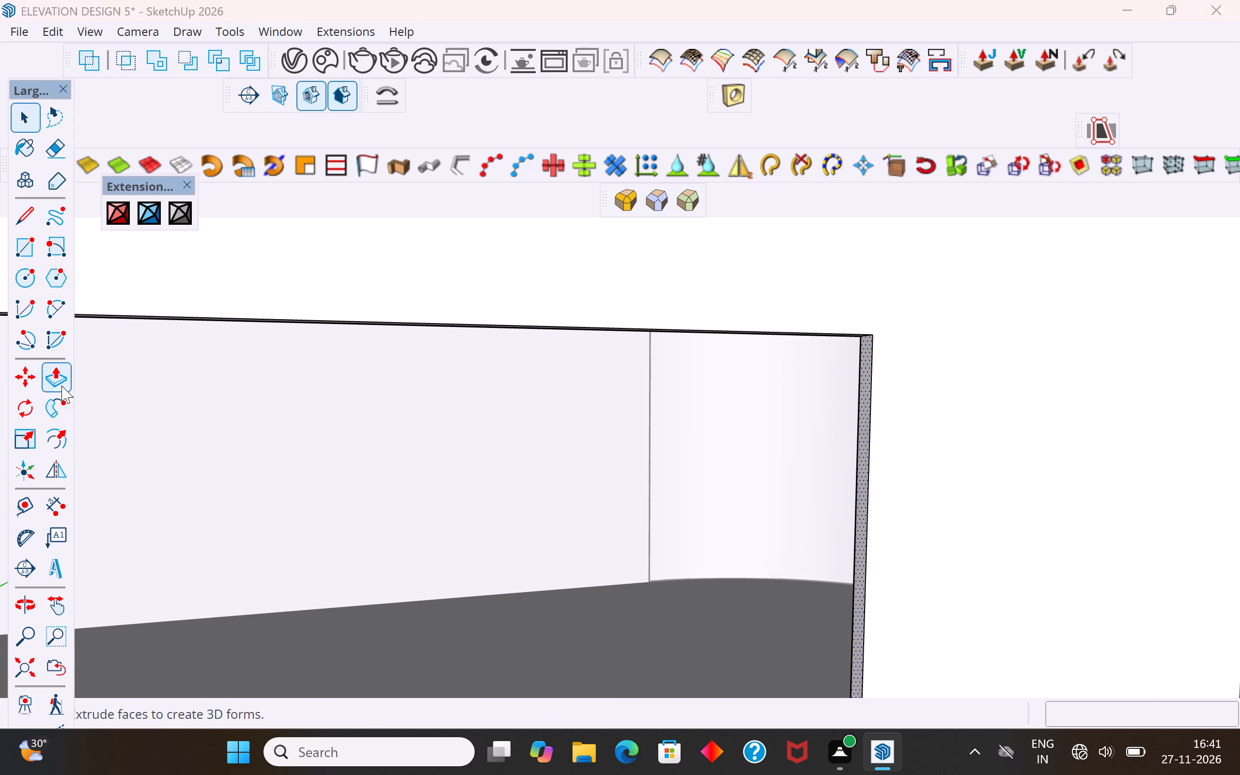
scroll(652, 527, down, 10)
middle_drag(666, 516, 637, 555)
scroll(654, 553, up, 4)
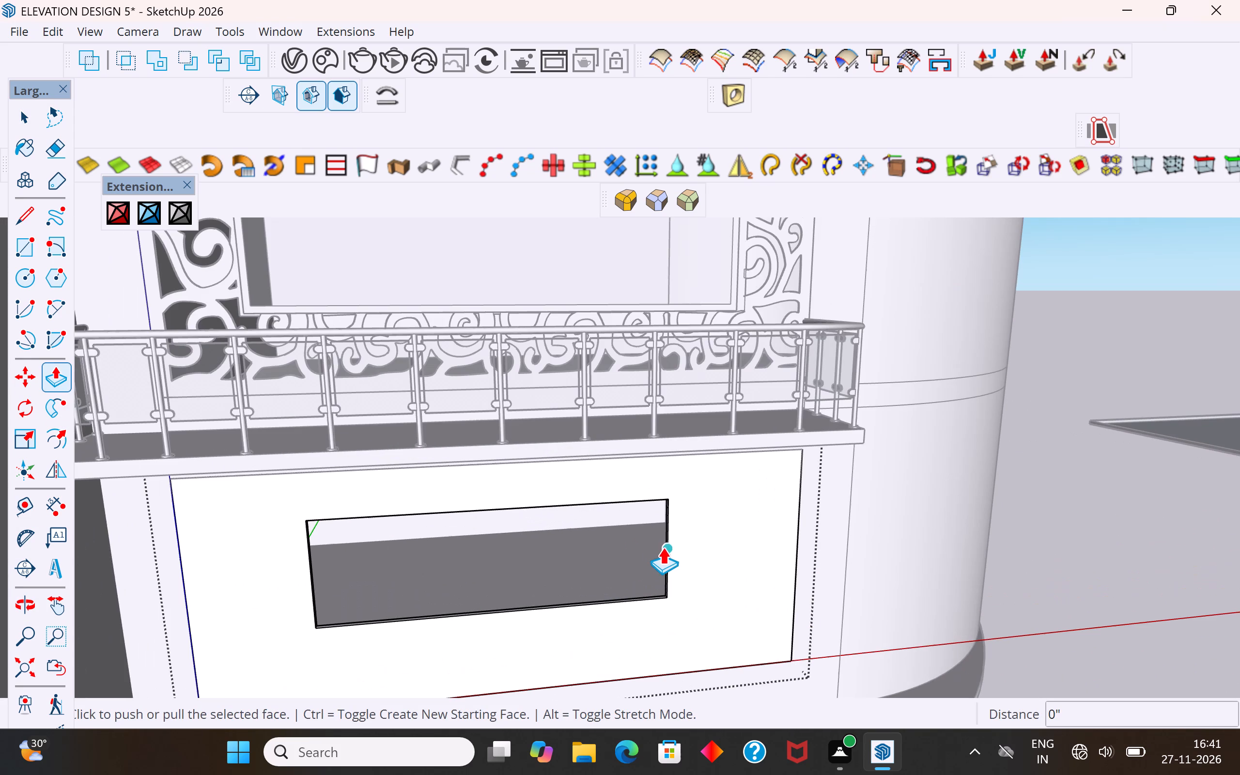
click(667, 535)
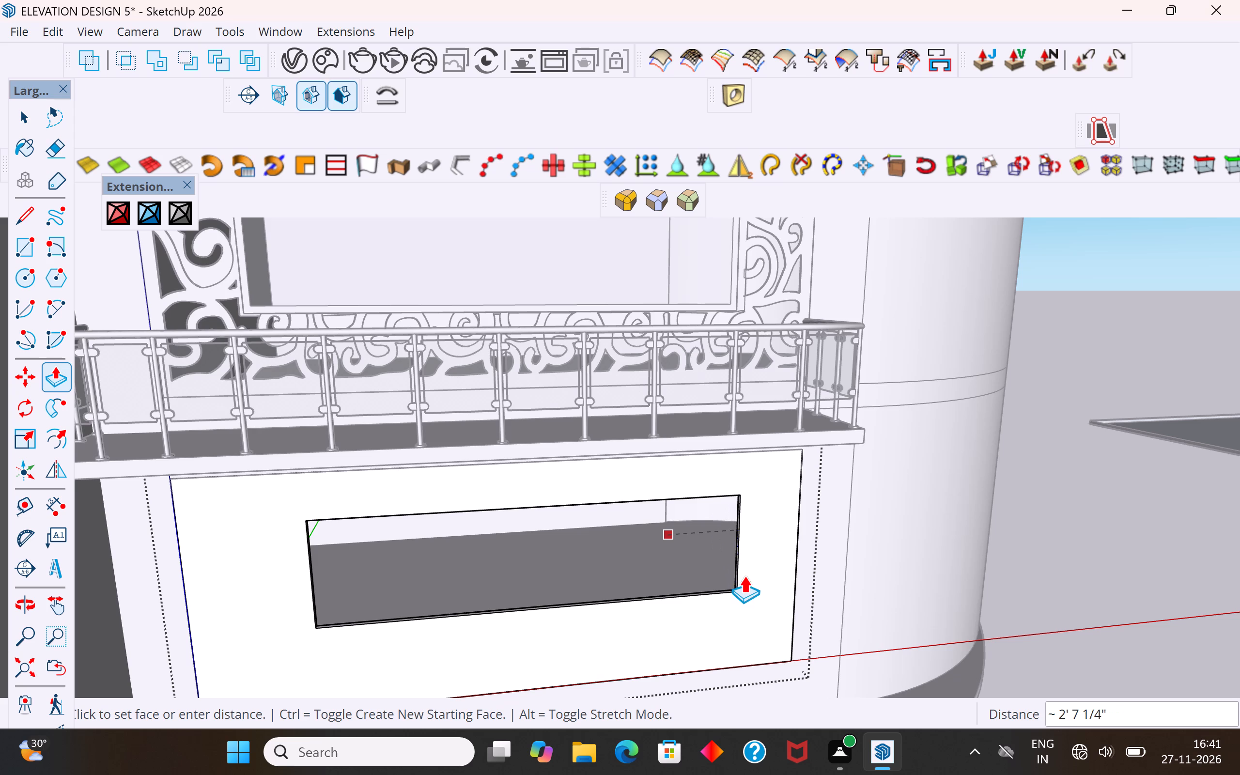
middle_drag(744, 575, 692, 629)
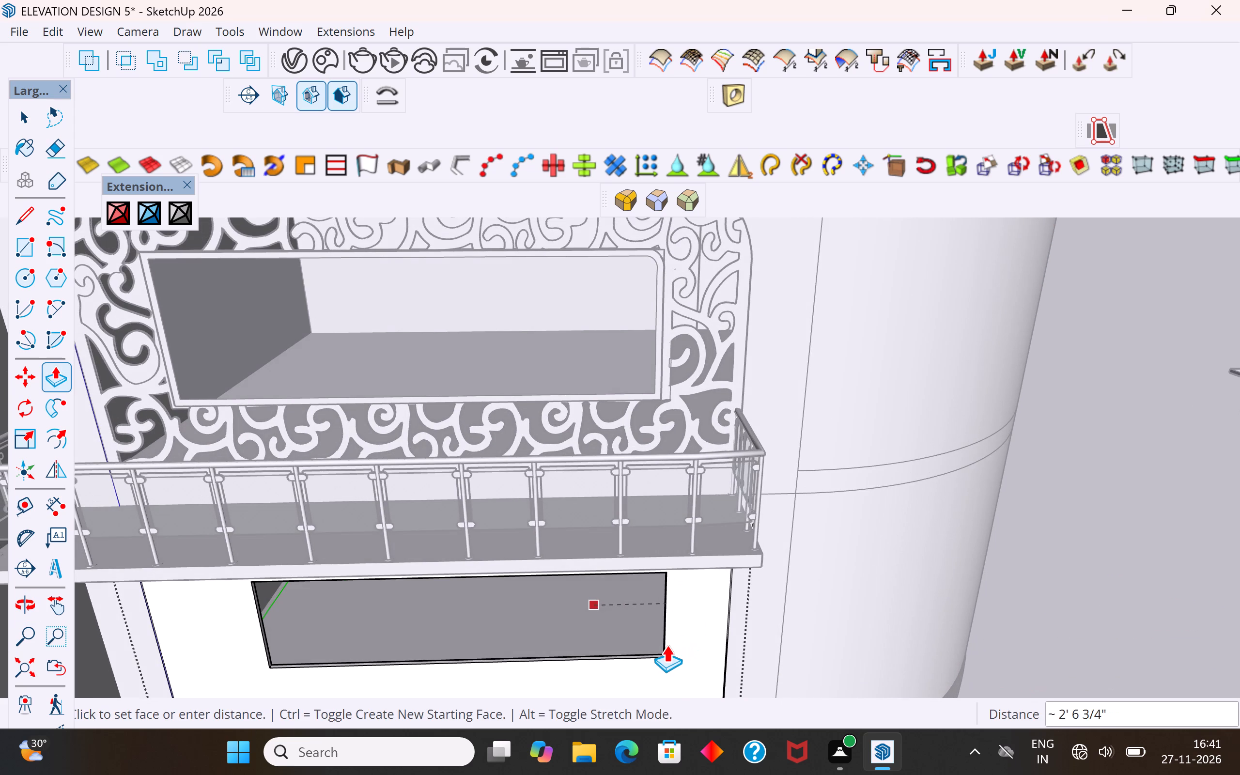
click(661, 652)
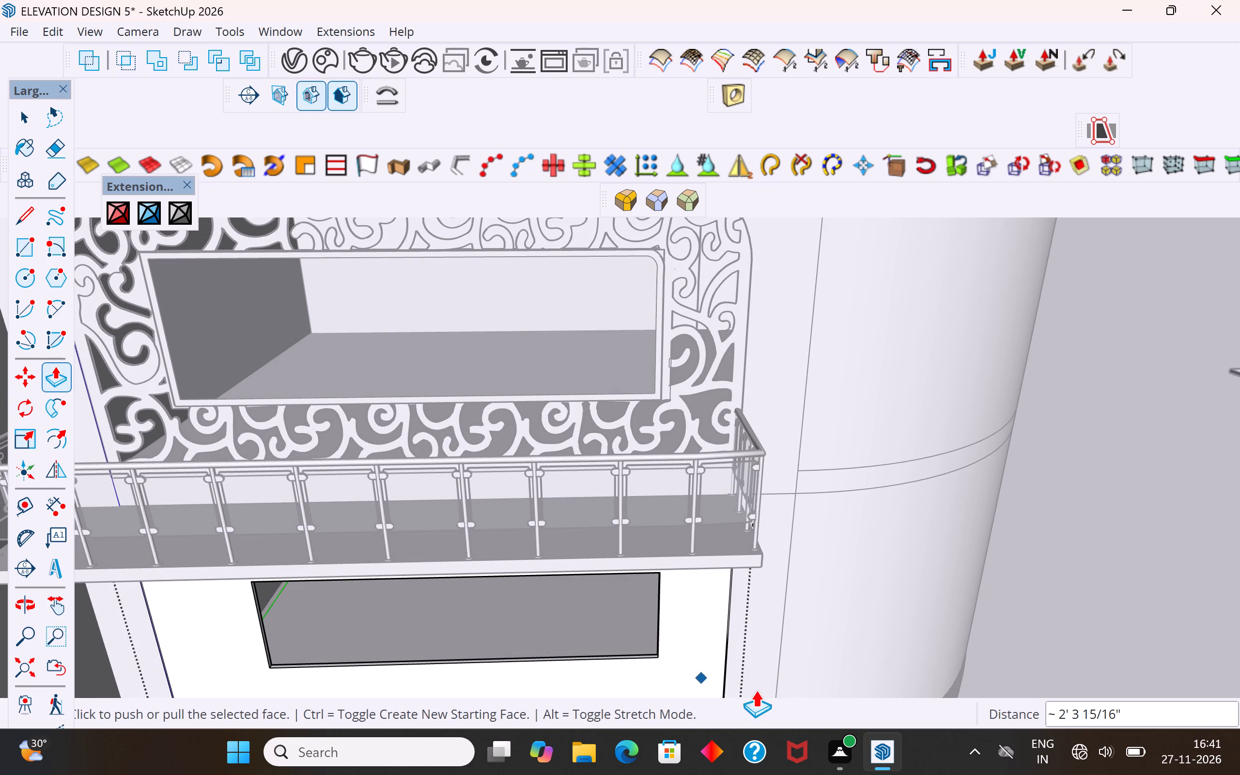
click(24, 116)
click(1074, 447)
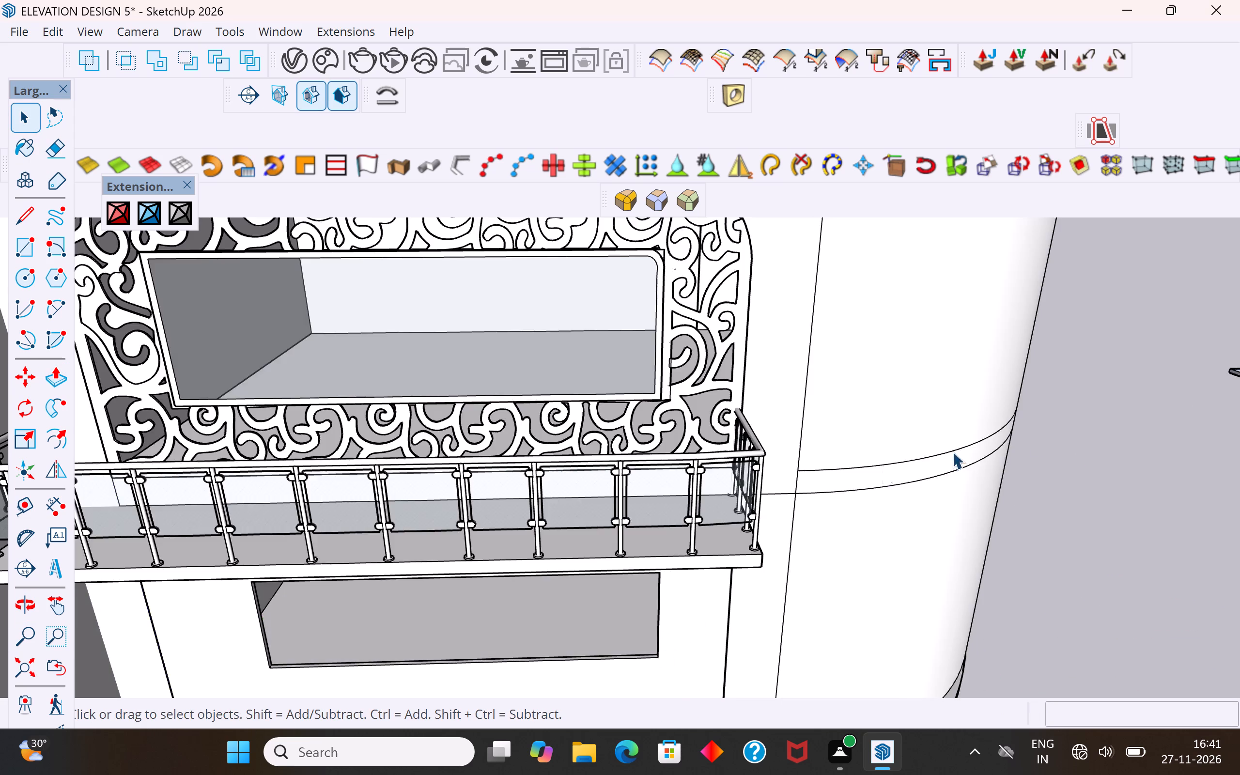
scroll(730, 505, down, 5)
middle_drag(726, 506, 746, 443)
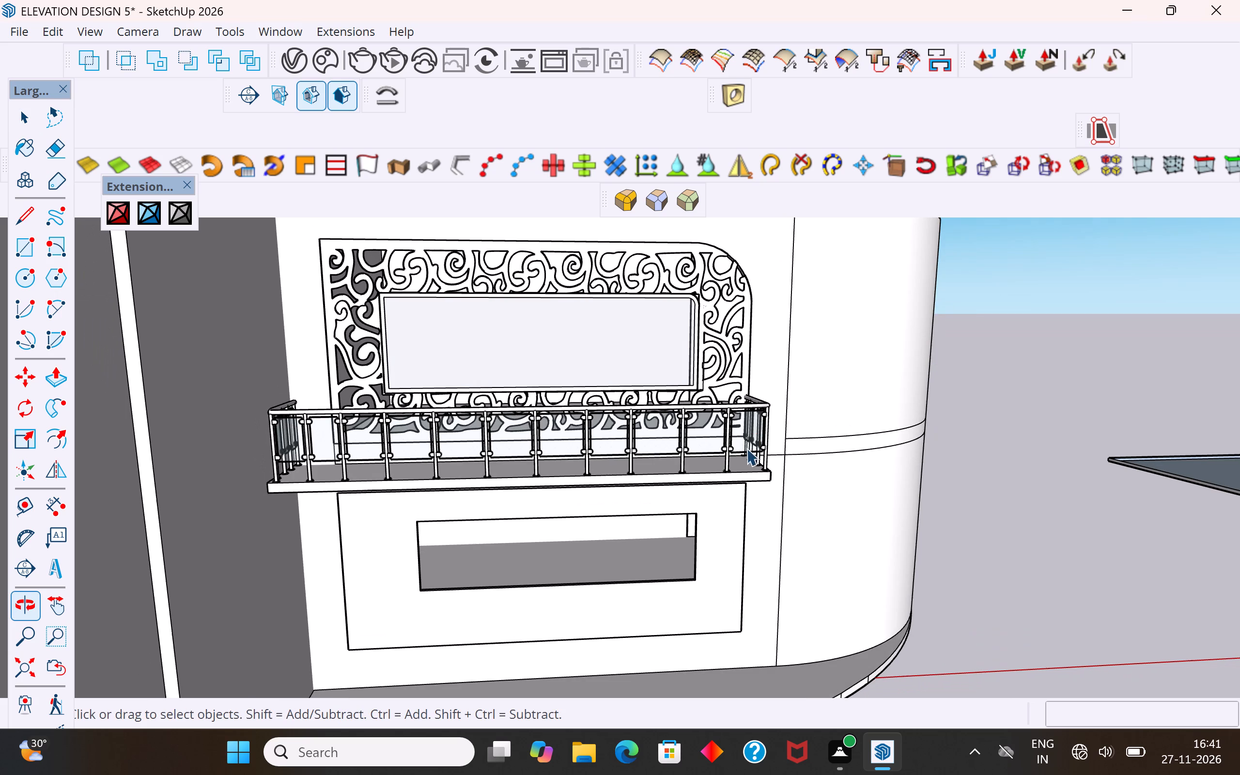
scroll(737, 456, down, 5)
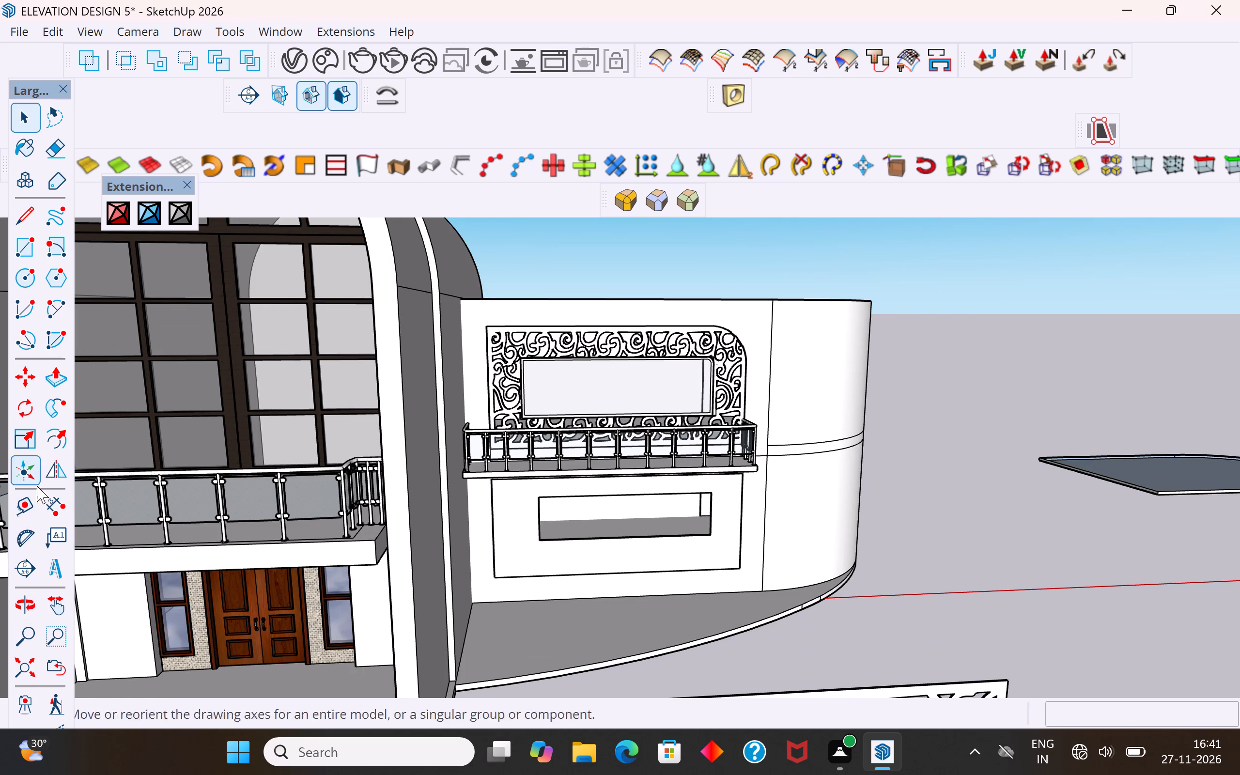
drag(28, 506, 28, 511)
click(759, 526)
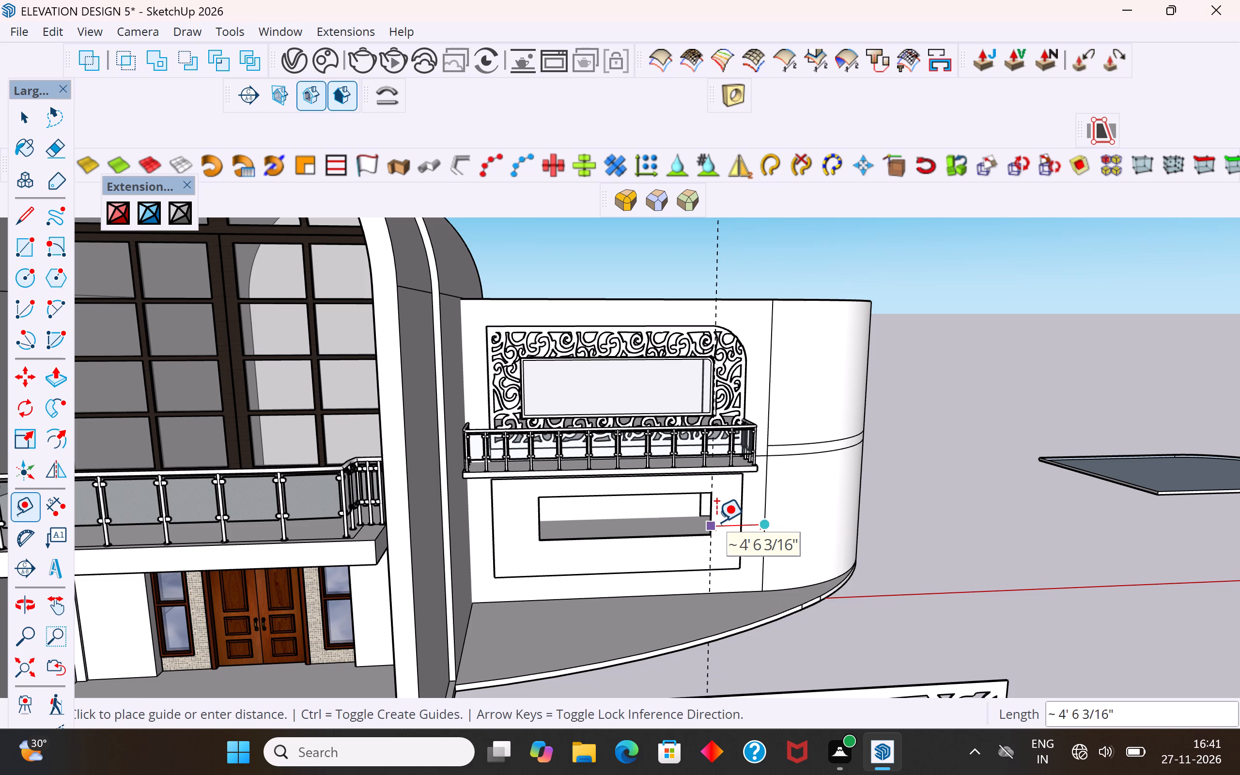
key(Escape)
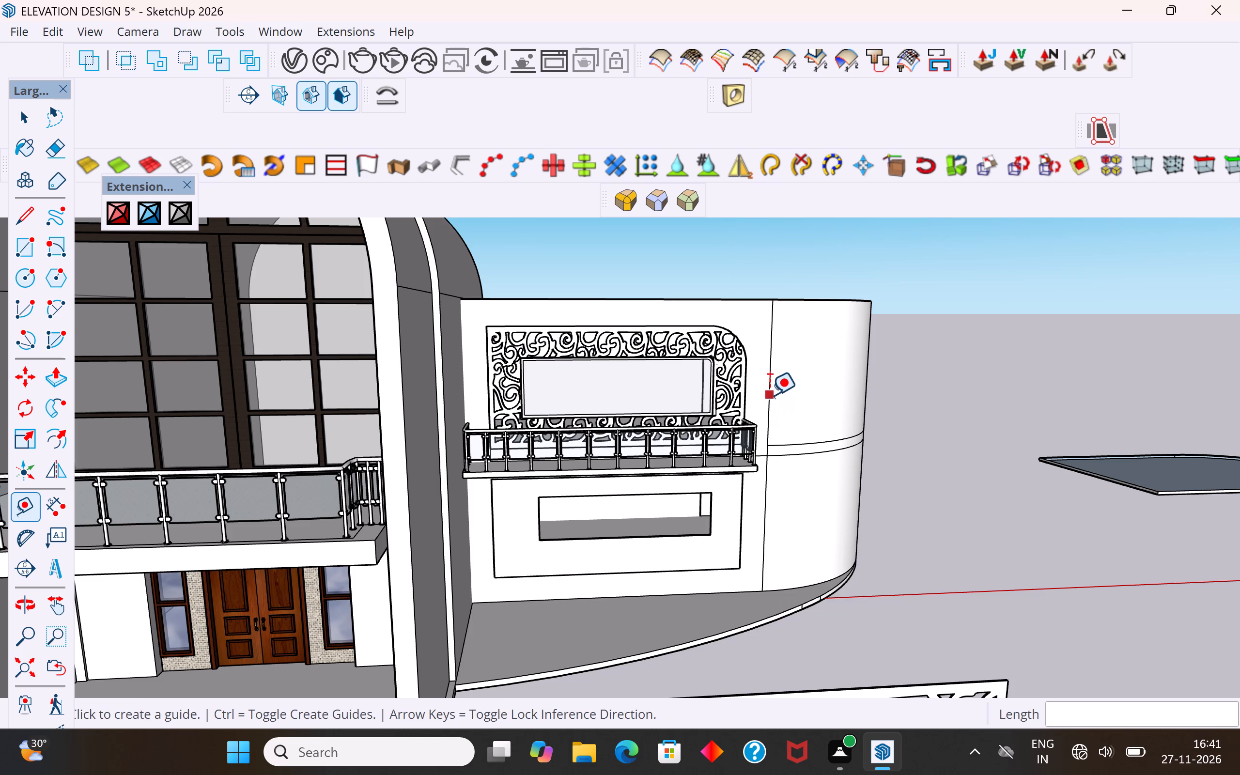
Place a vertical guide about 4' 7" from the wall's vertical edge beside the curve, aligned with the upper window frame's nearer side.
click(770, 394)
scroll(731, 387, up, 16)
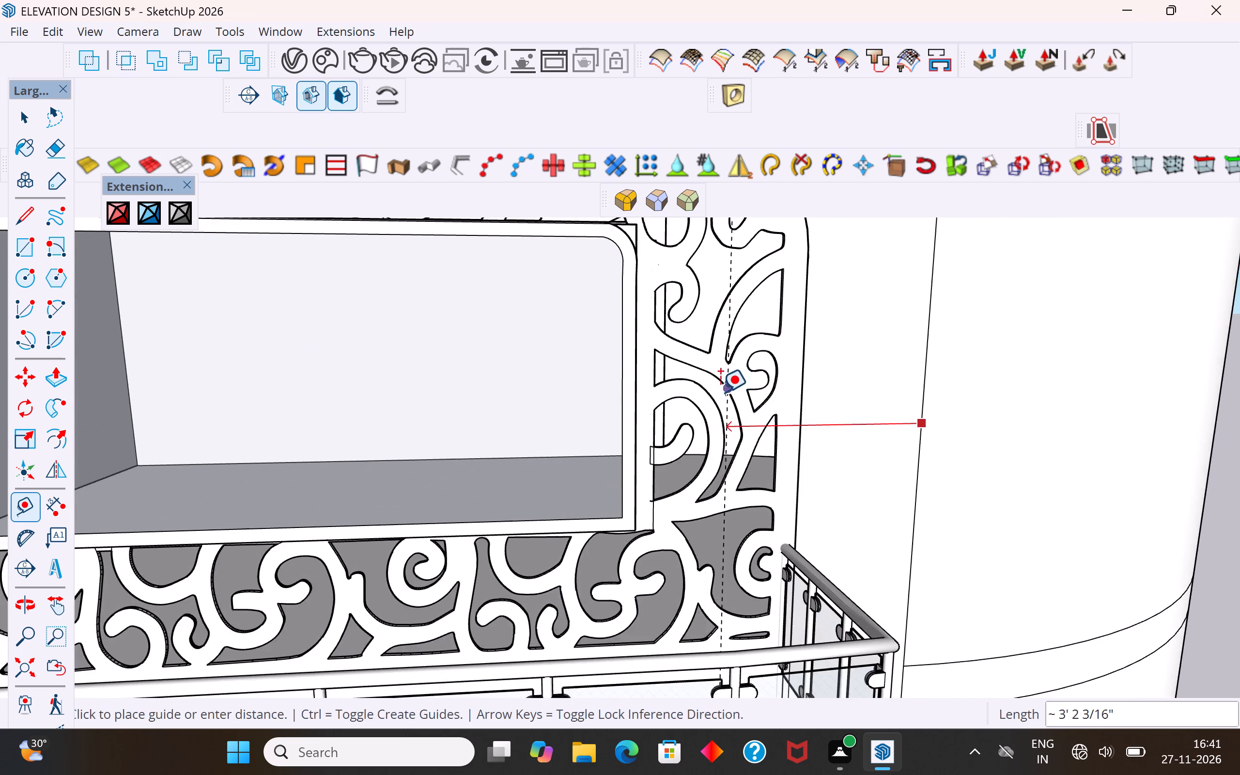
middle_drag(720, 393, 759, 467)
scroll(760, 462, down, 4)
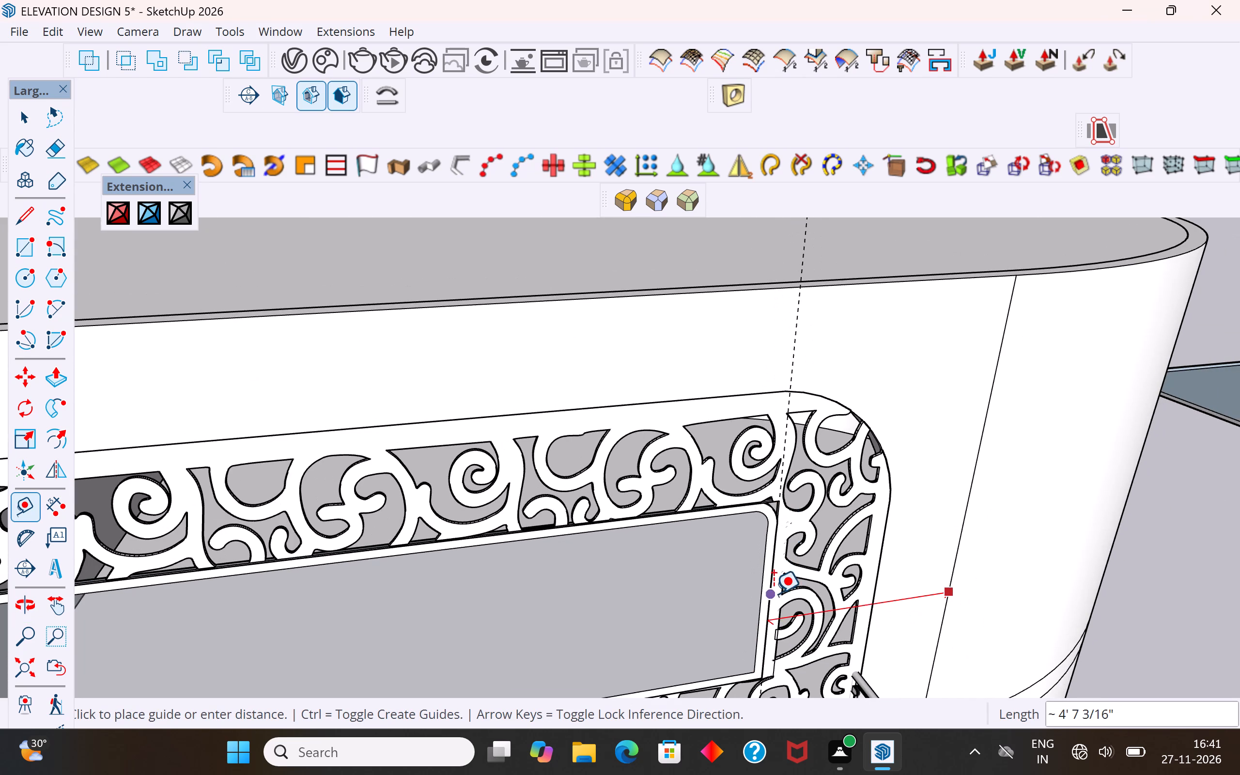
click(774, 598)
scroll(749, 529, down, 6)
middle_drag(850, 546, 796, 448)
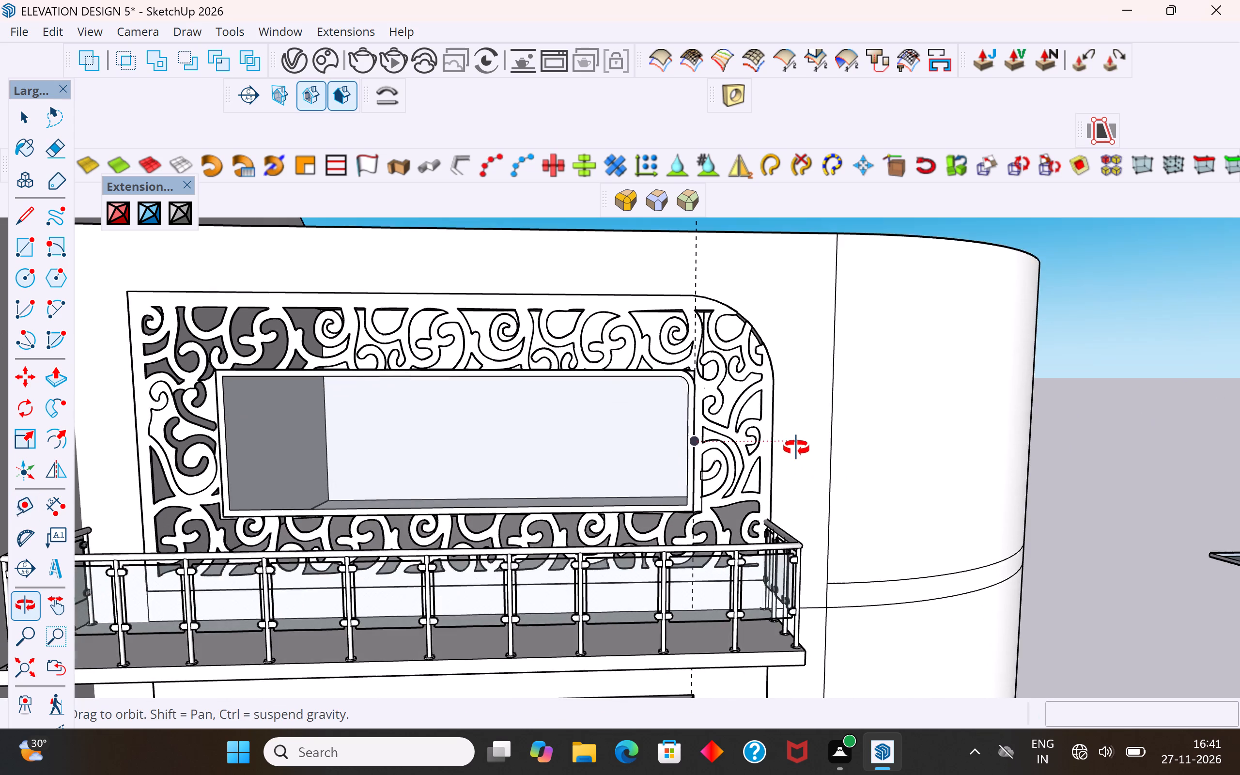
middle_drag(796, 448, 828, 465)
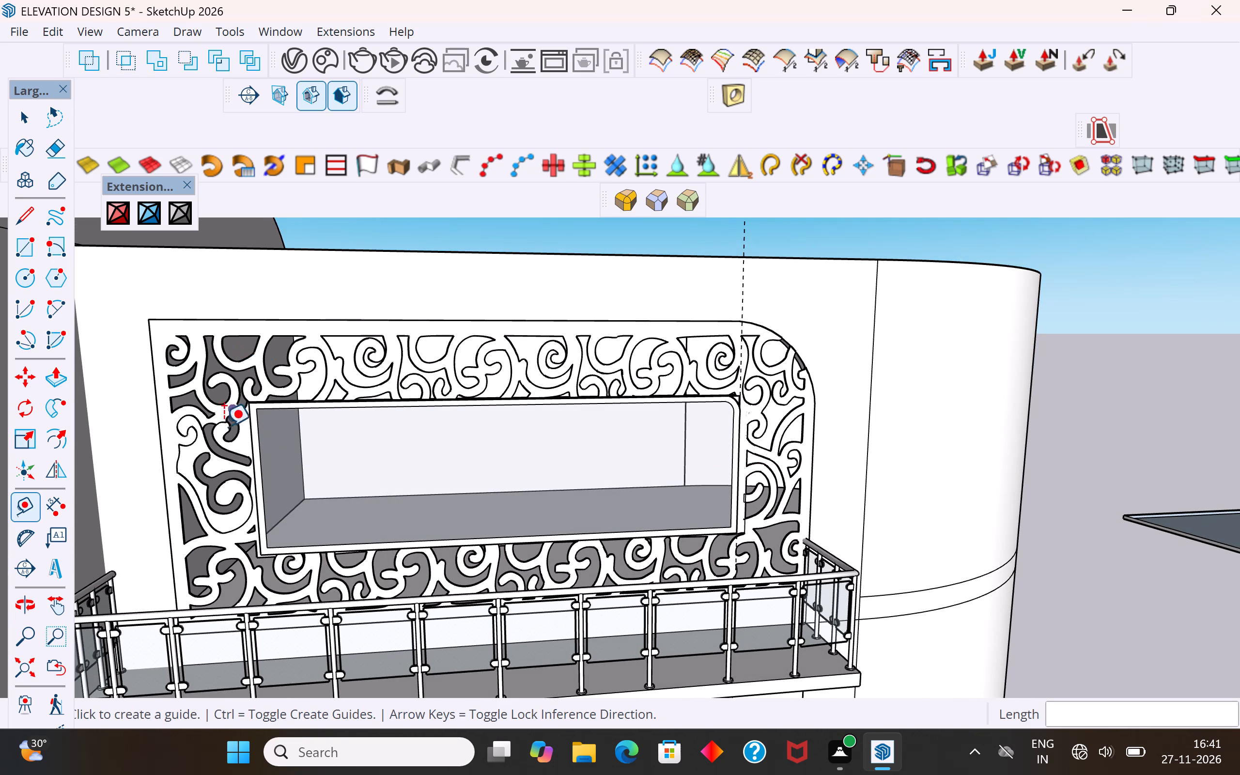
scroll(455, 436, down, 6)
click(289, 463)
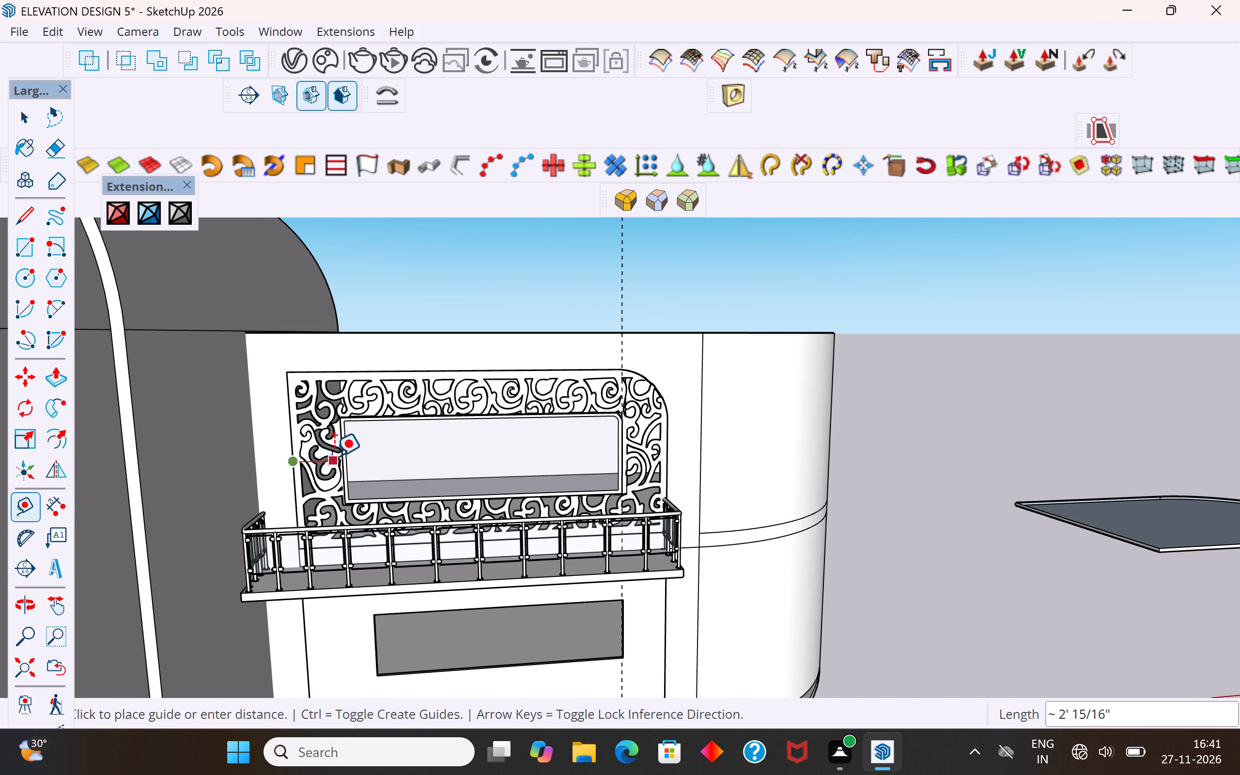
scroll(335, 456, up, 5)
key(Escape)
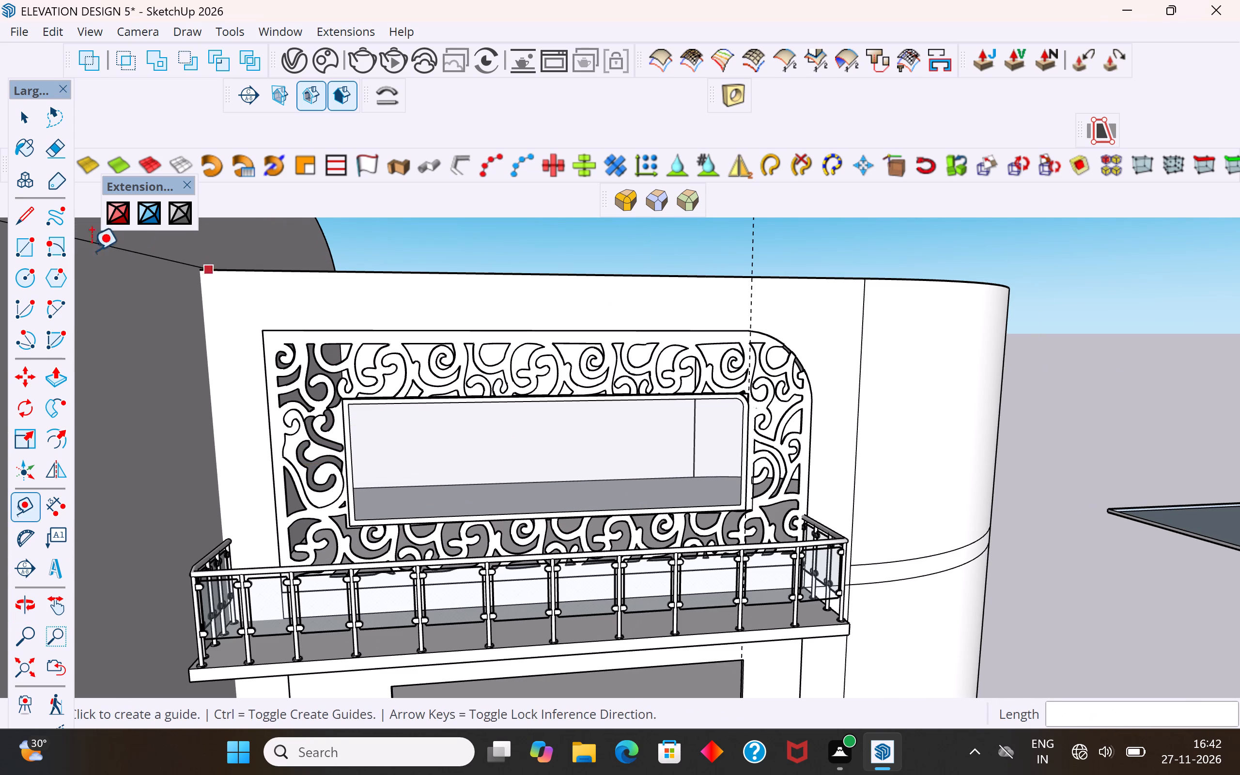
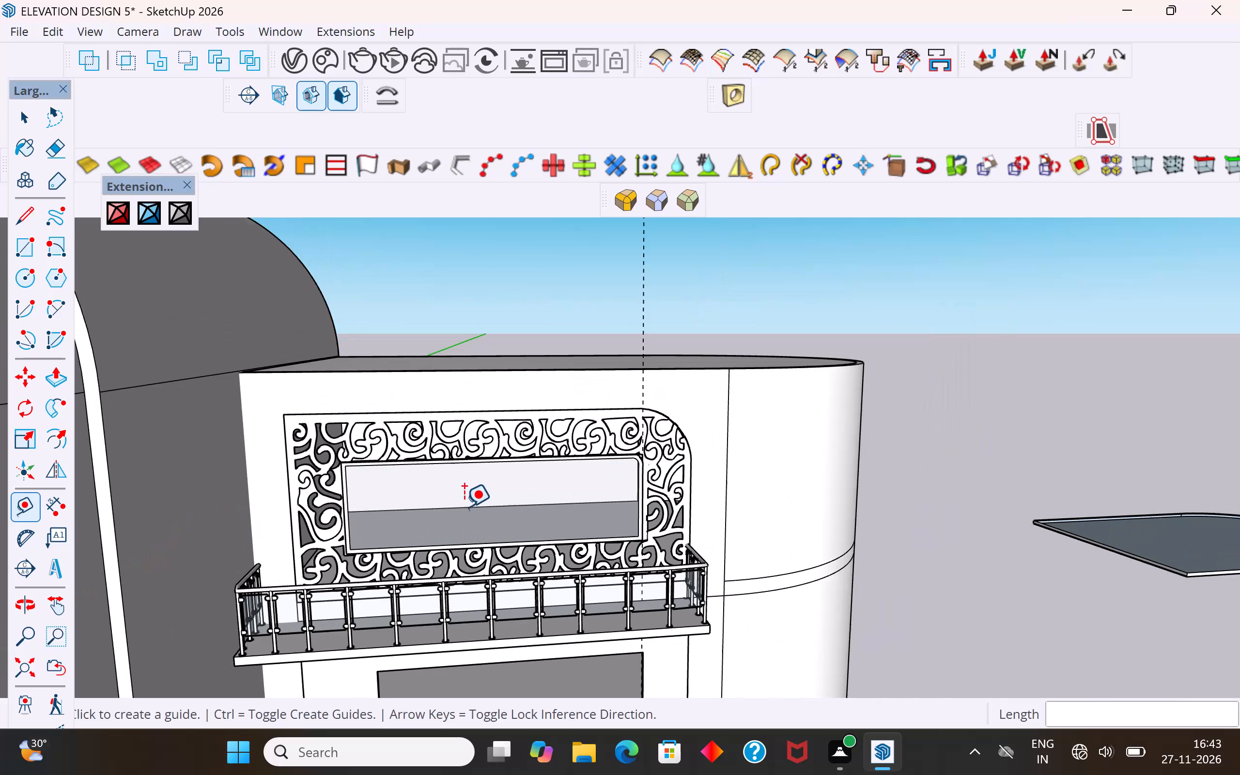
Examine how the ground-floor panel's opening lines up with the vertical guide and the upper jali window.
scroll(463, 489, down, 8)
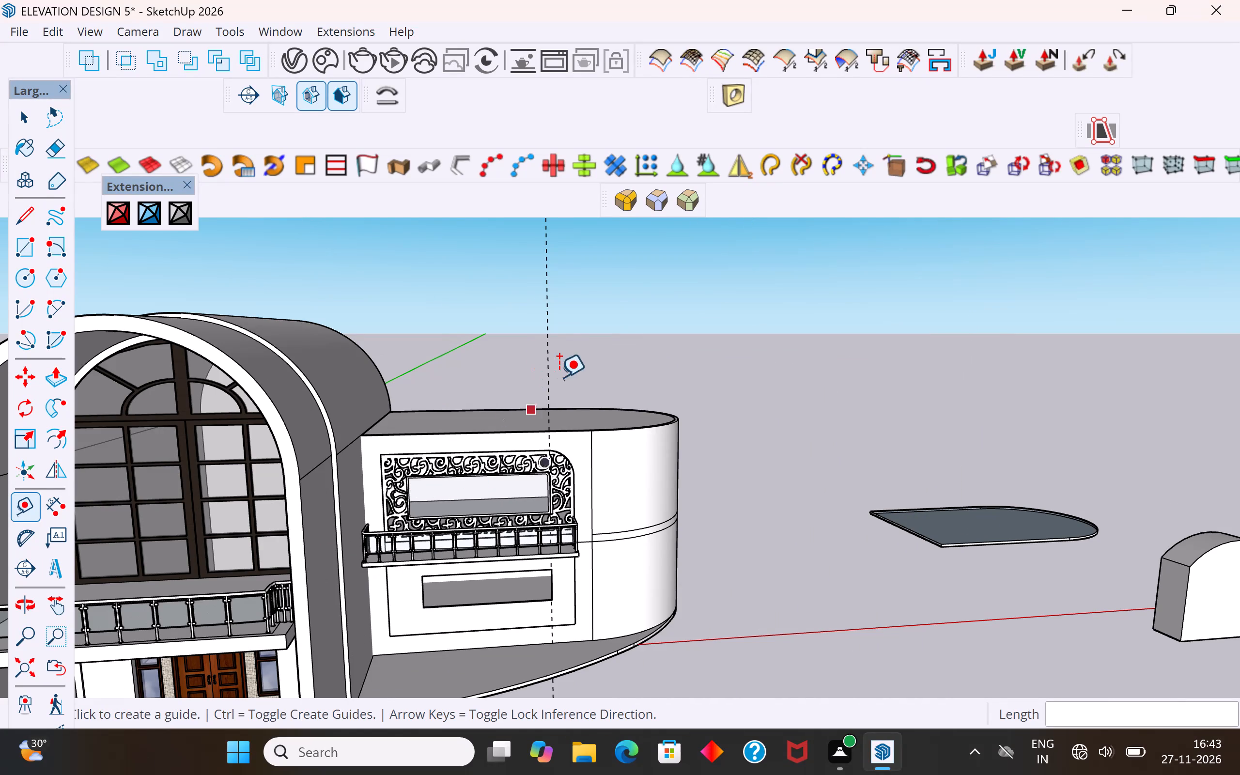
click(27, 125)
click(506, 401)
middle_drag(487, 527, 473, 526)
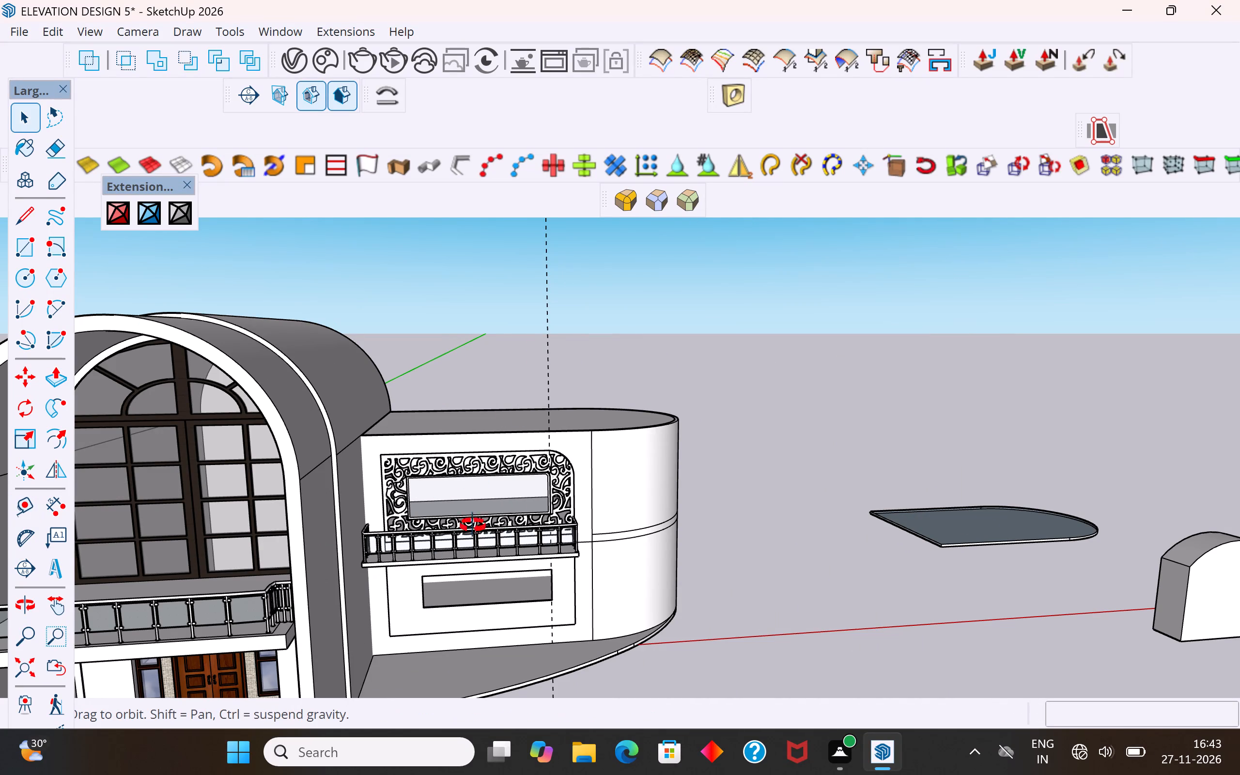
middle_drag(473, 526, 469, 482)
scroll(539, 550, up, 4)
middle_drag(602, 620, 580, 667)
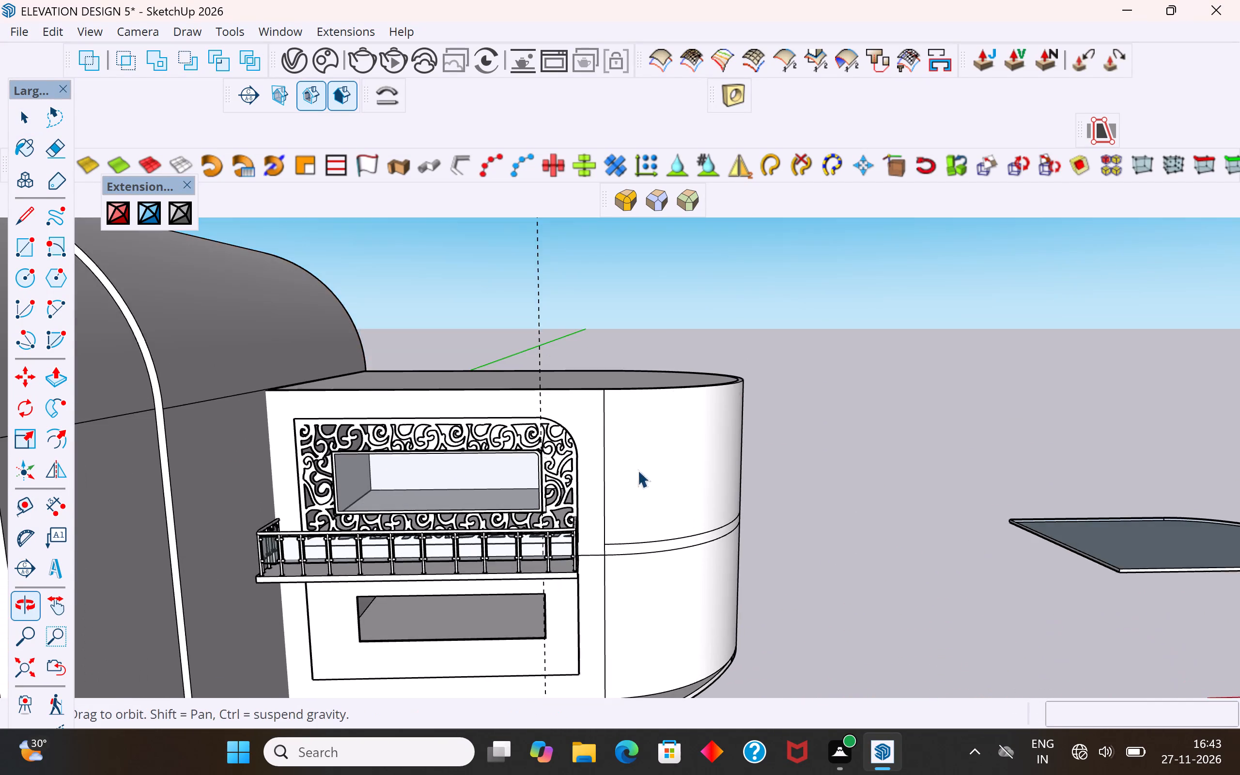
scroll(651, 444, down, 5)
middle_drag(629, 577, 609, 618)
scroll(460, 527, up, 4)
middle_drag(496, 499, 475, 450)
scroll(488, 565, up, 4)
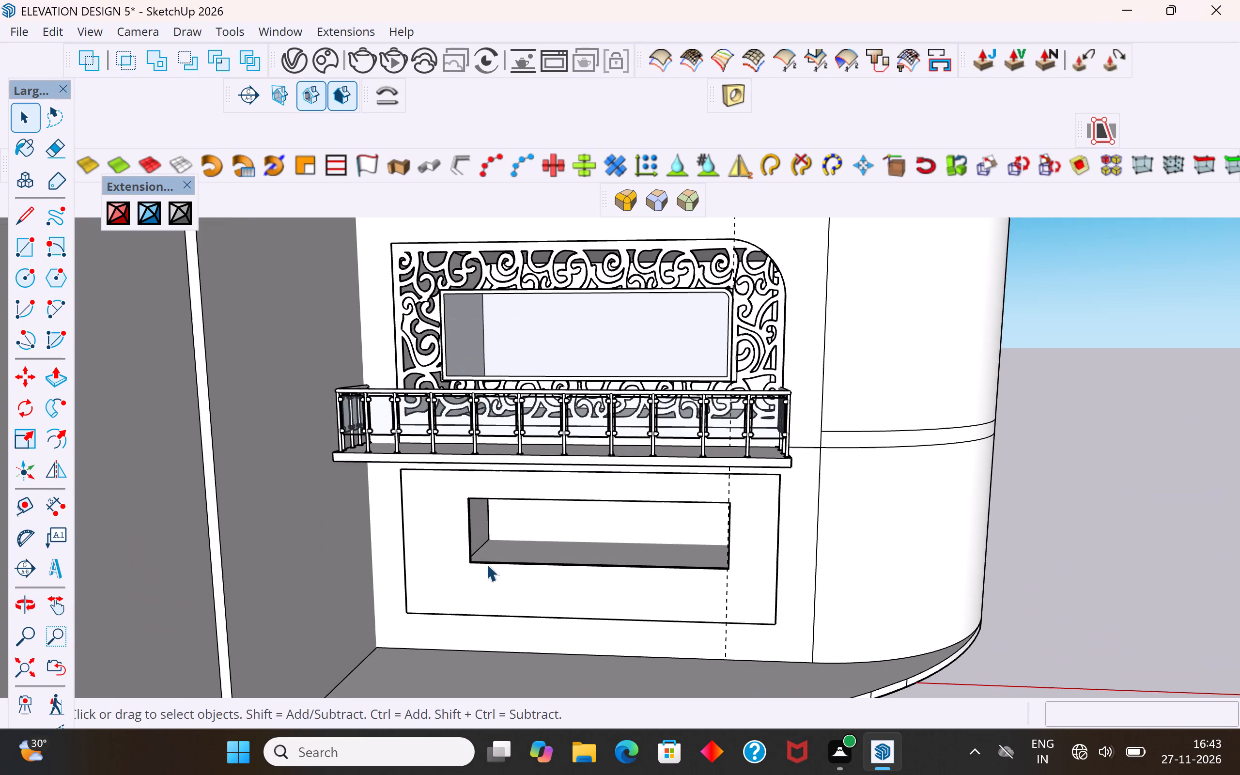
middle_drag(504, 556, 553, 561)
scroll(522, 549, up, 4)
scroll(467, 576, down, 5)
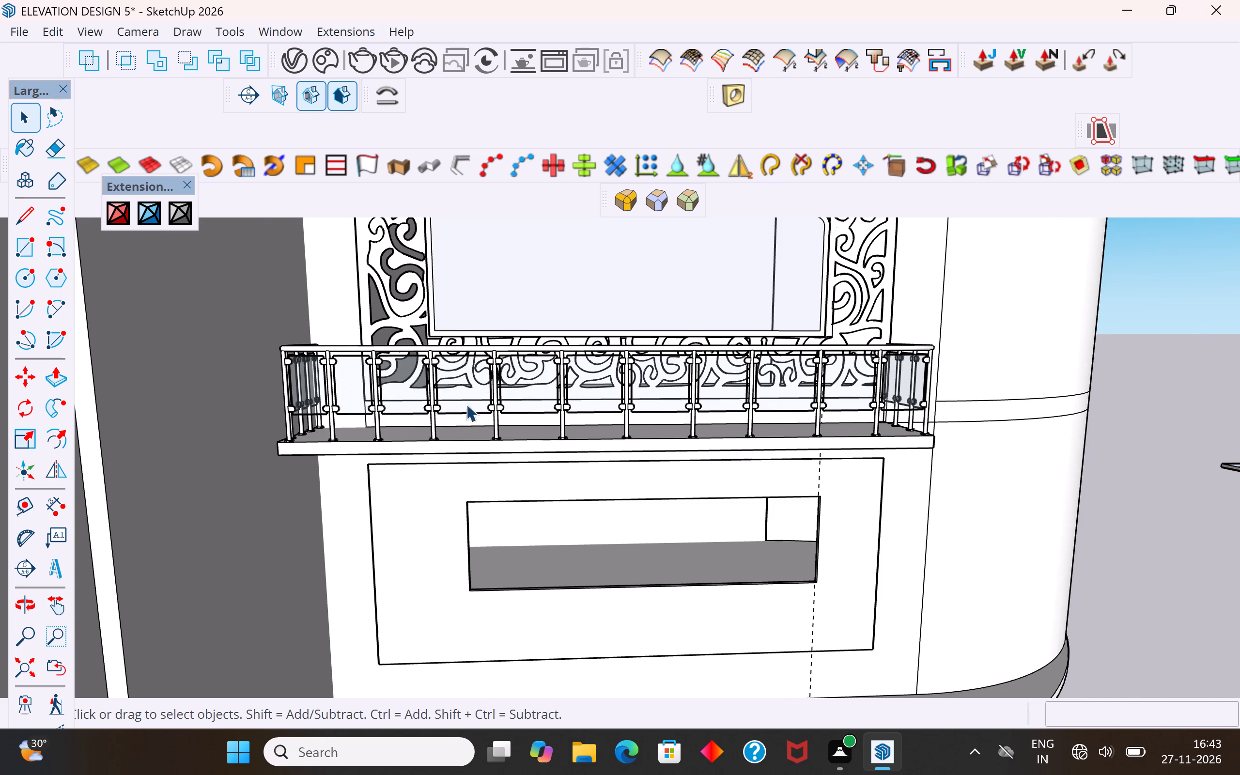
scroll(336, 485, down, 5)
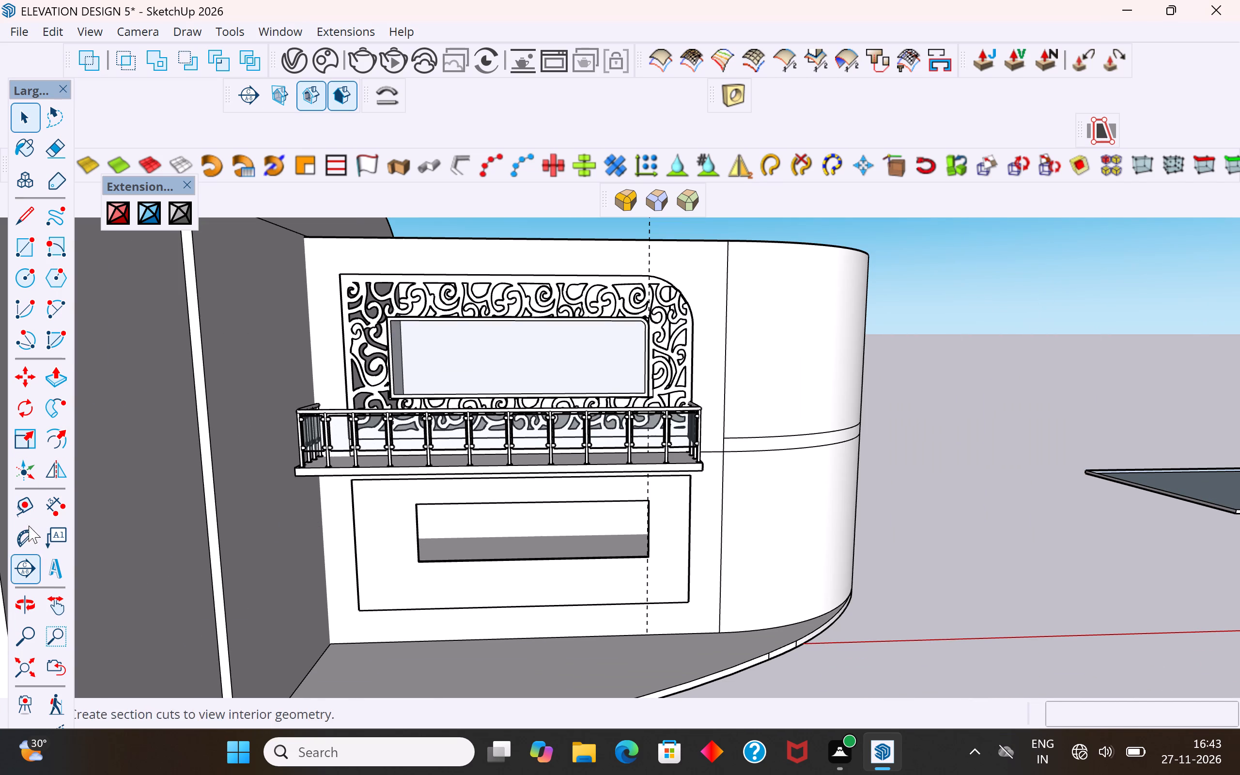
Place a vertical guide about 2' 5 7/8" from the jali panel's straight side edge, along the upper window frame's side farther from the curve.
click(20, 508)
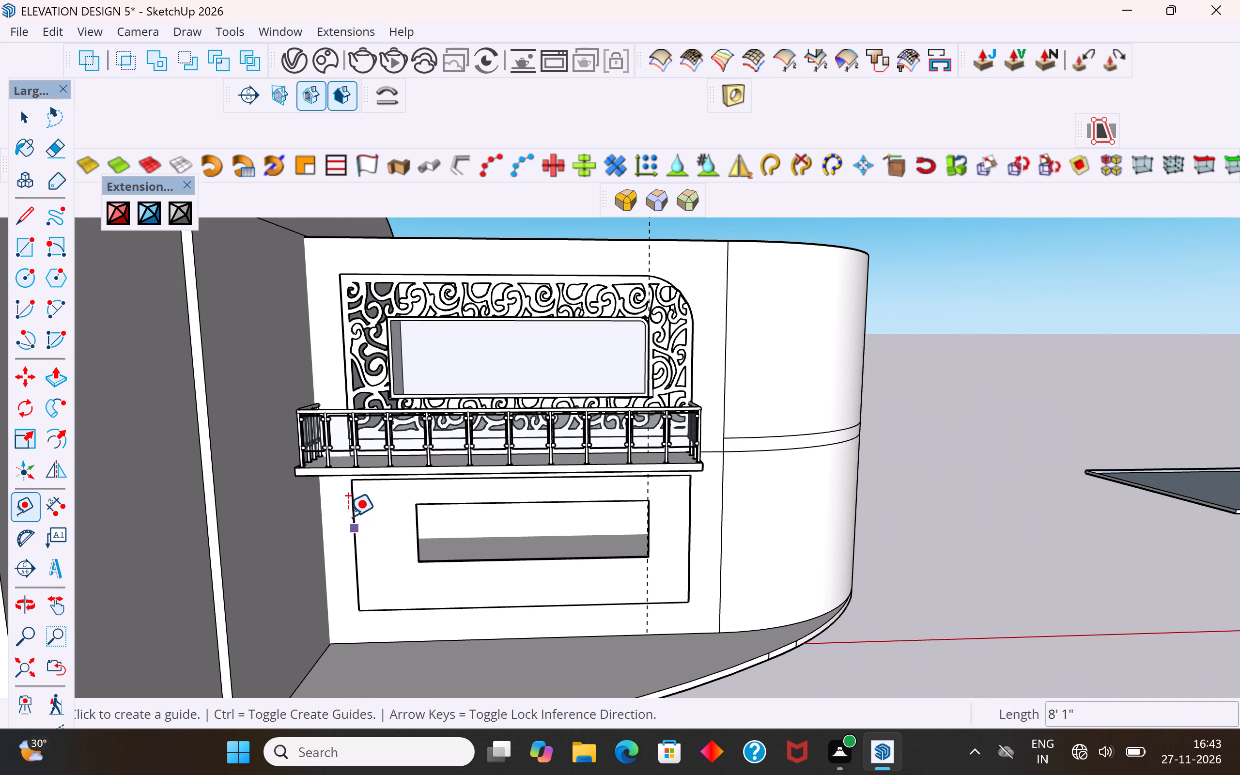
click(341, 377)
scroll(371, 387, up, 3)
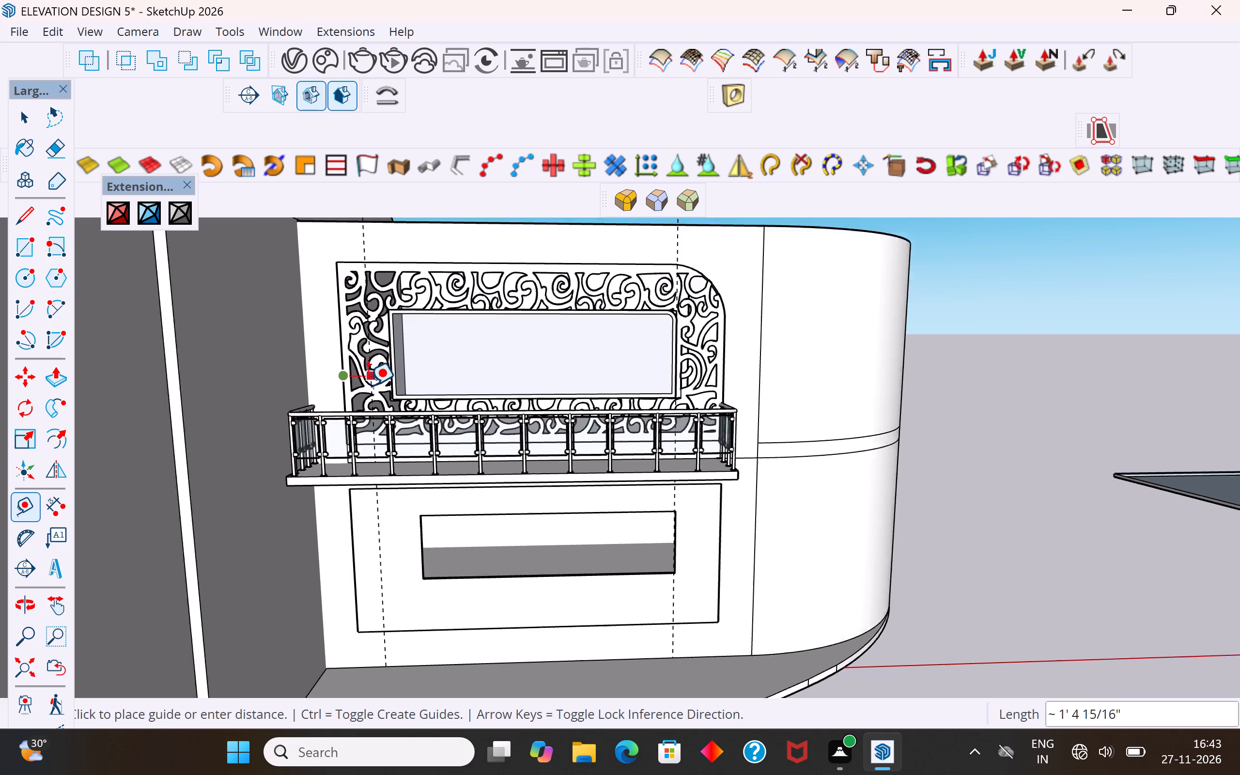
scroll(368, 385, up, 17)
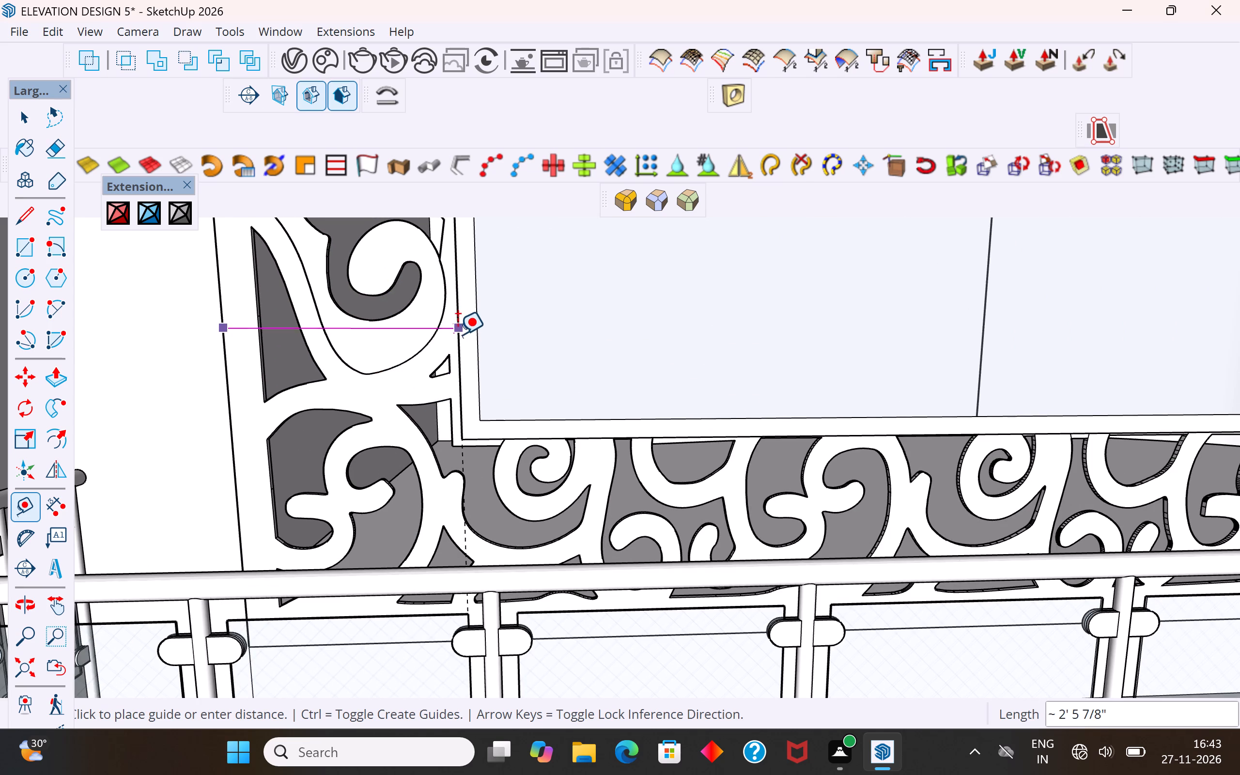
click(454, 329)
scroll(421, 399, down, 20)
scroll(421, 399, down, 2)
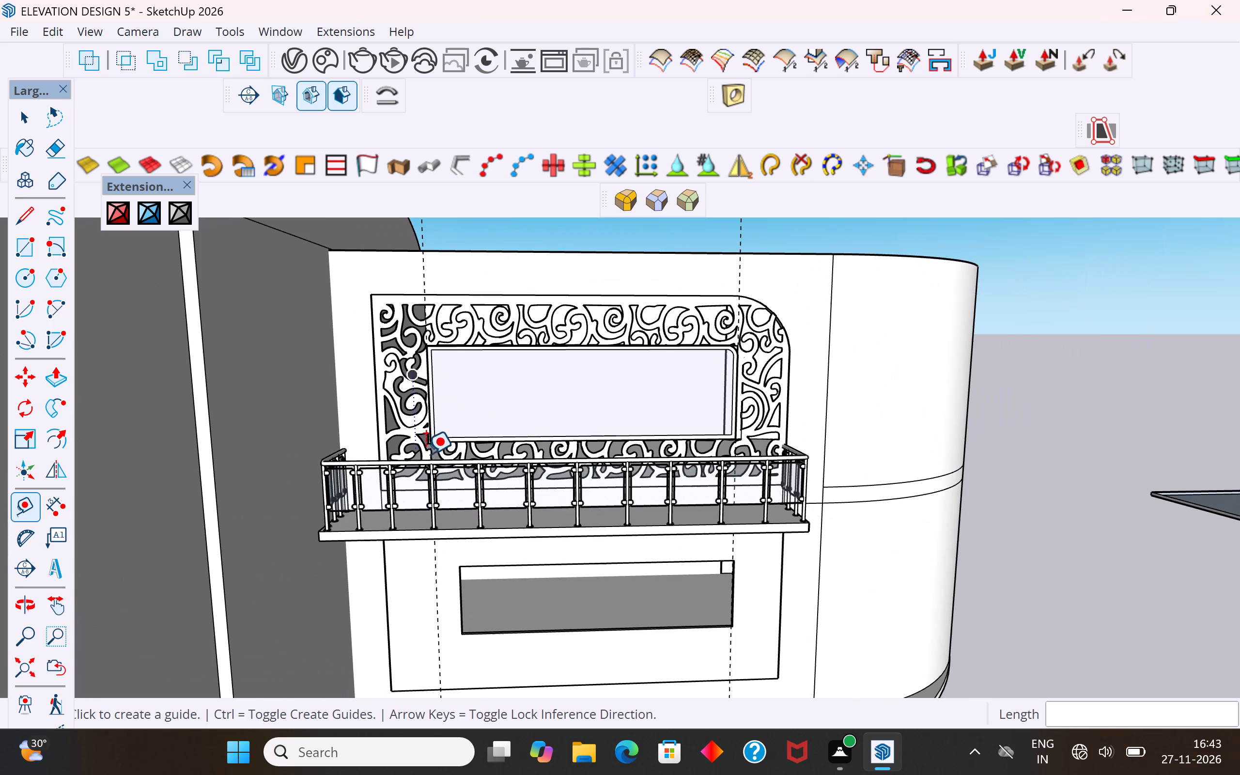
click(22, 117)
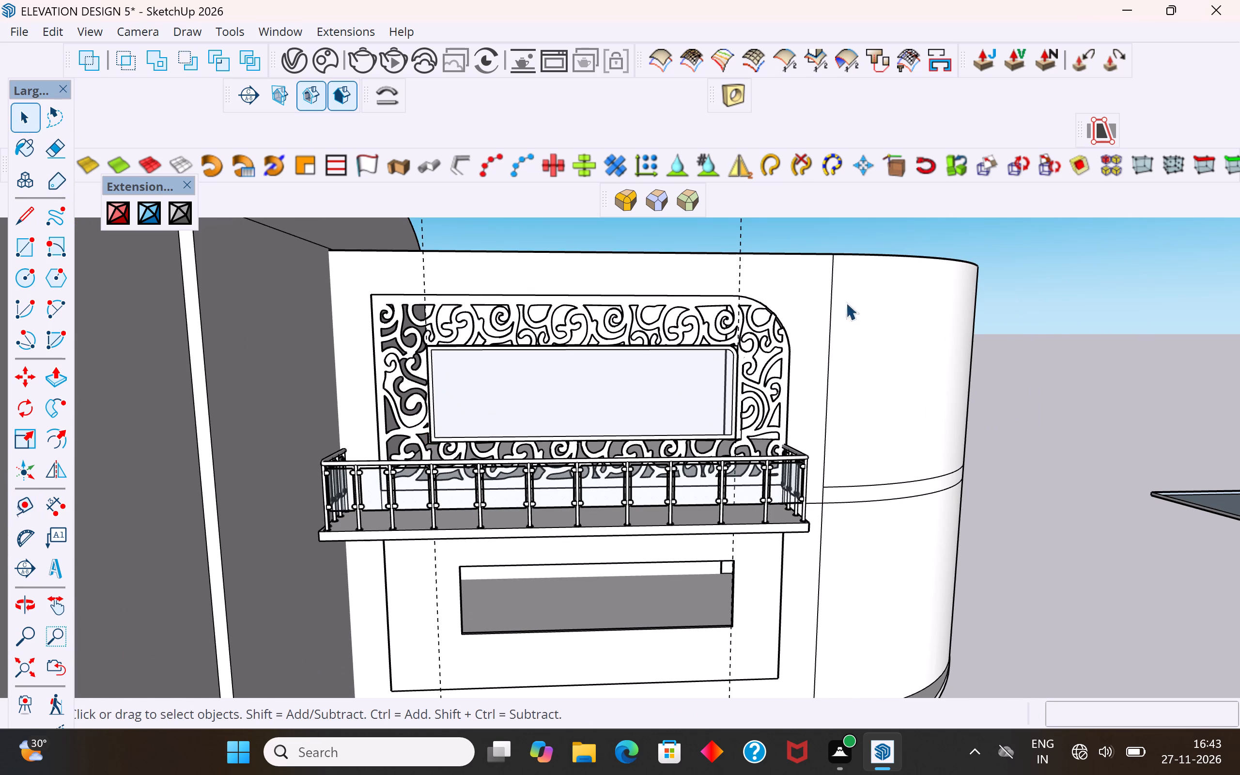
click(1056, 333)
Inside the white panel group, push the opening's end face farther from the curve back about 1' 2 1/16" to the guide, then leave the group.
scroll(602, 656, up, 3)
middle_drag(489, 613, 413, 569)
scroll(327, 527, up, 2)
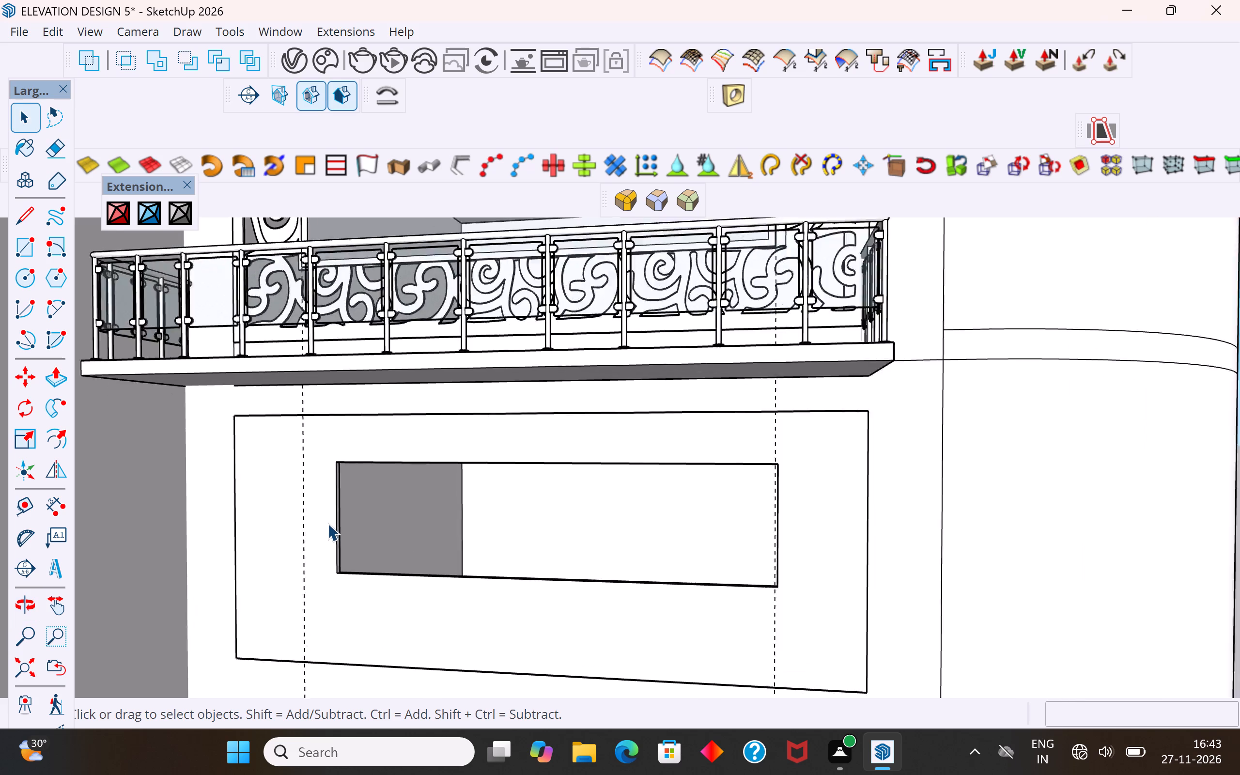
scroll(327, 523, up, 8)
middle_drag(347, 508, 301, 479)
scroll(356, 503, up, 5)
click(344, 480)
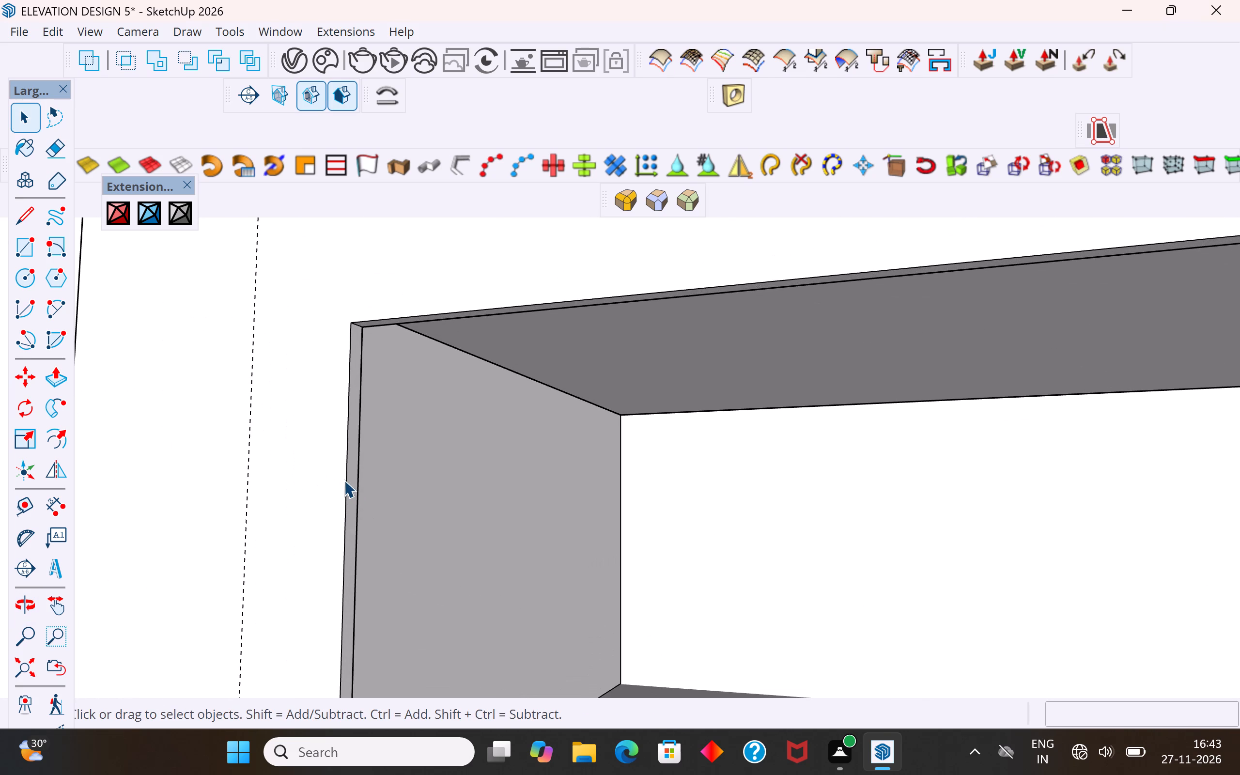
click(350, 485)
double_click(350, 485)
click(350, 488)
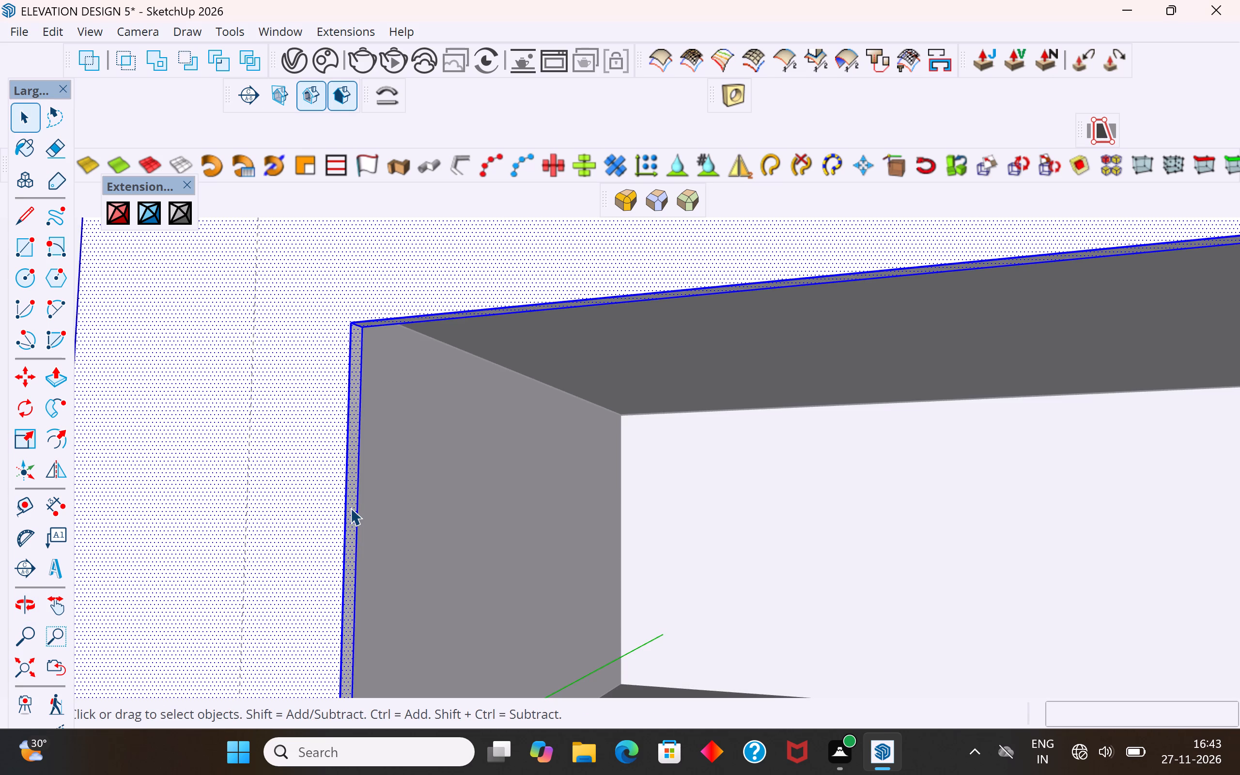
click(351, 506)
click(60, 381)
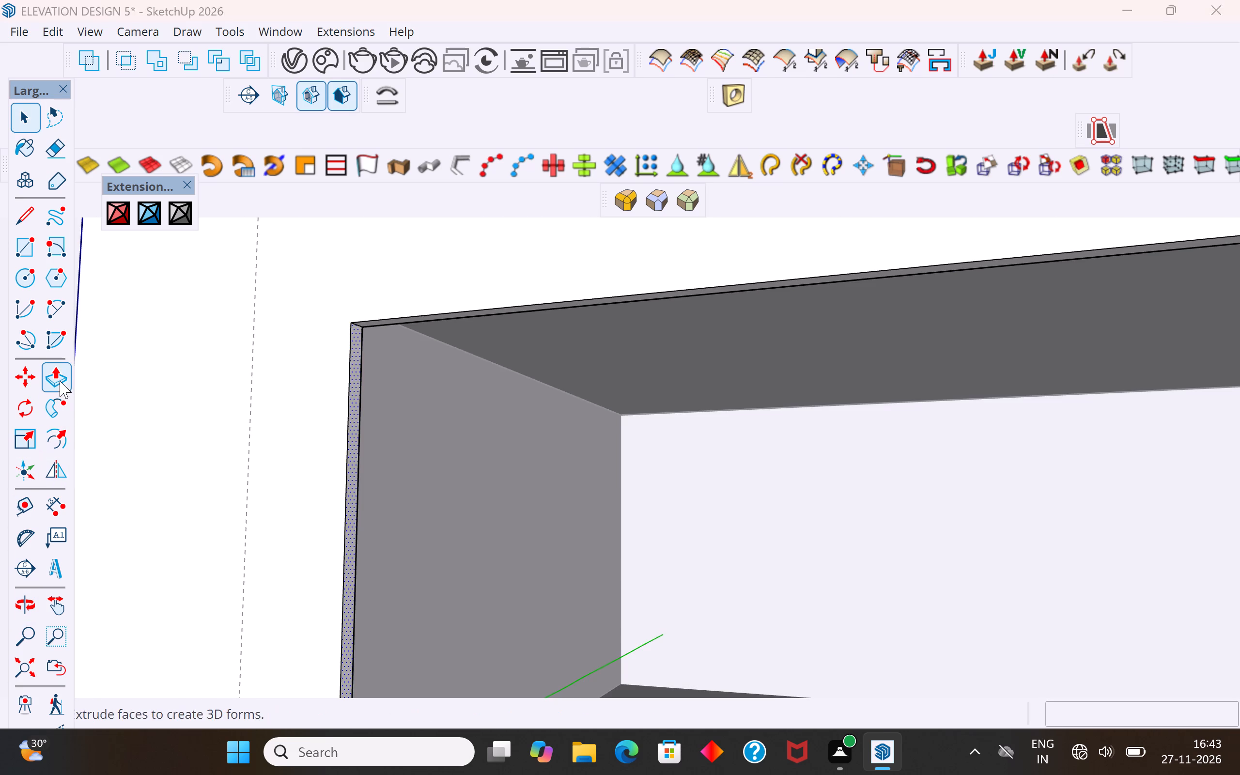
click(340, 542)
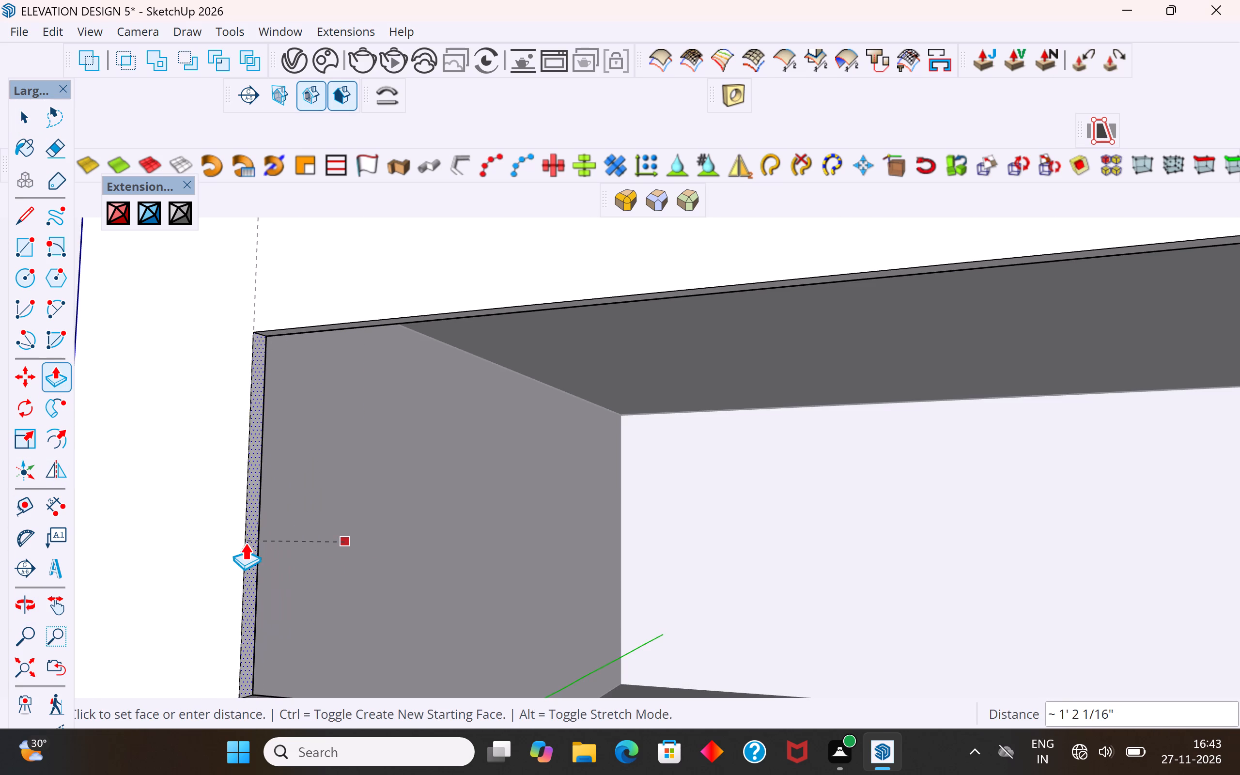
scroll(249, 541, up, 3)
middle_drag(254, 544, 489, 631)
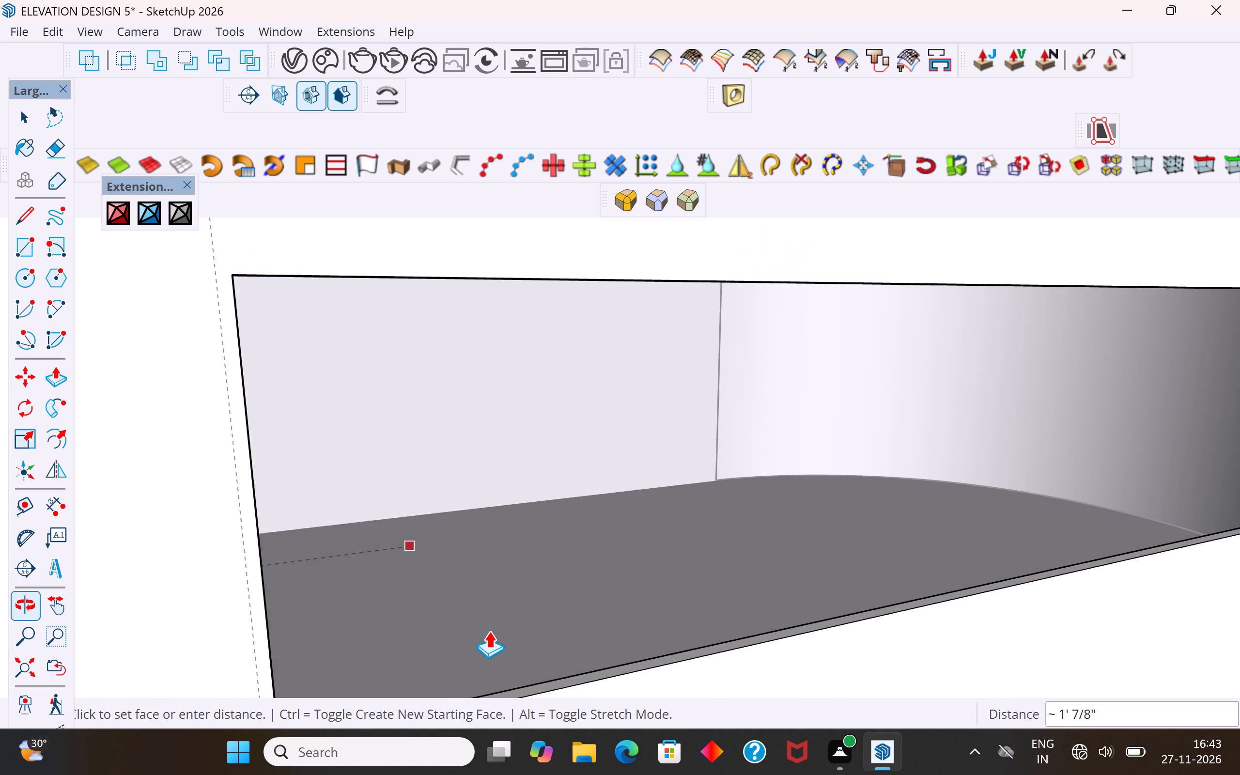
click(243, 558)
scroll(222, 585, down, 13)
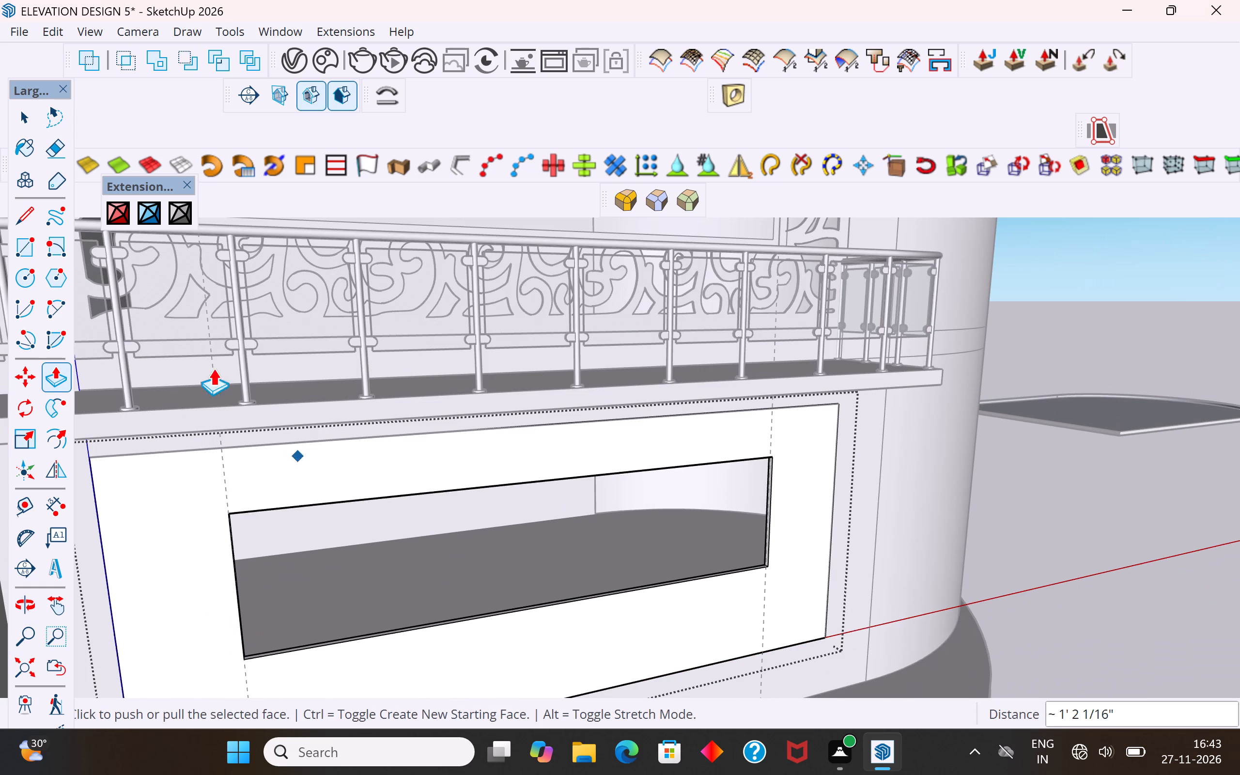
click(23, 122)
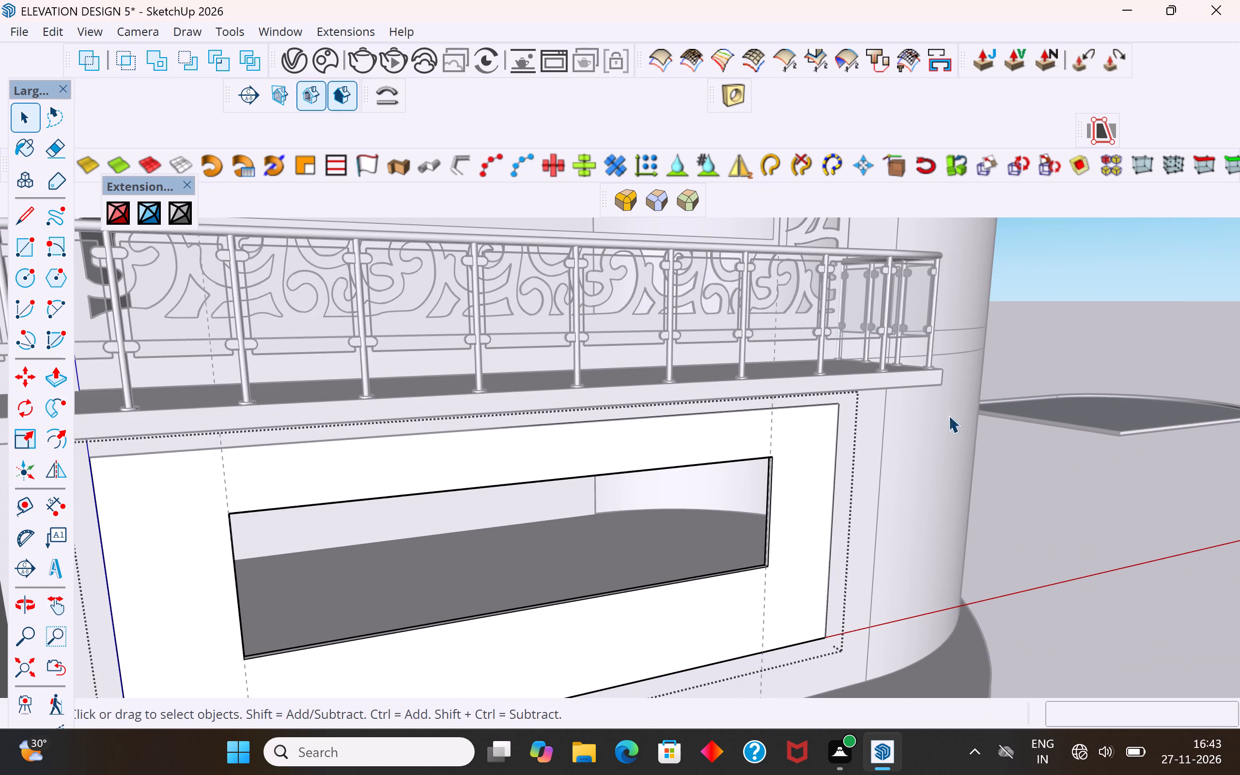
click(1031, 345)
Inside the white panel group, lower the opening's bottom face about 1' 3 1/16" with Push/Pull, then leave the group.
scroll(585, 487, down, 5)
middle_drag(626, 509, 400, 558)
scroll(522, 526, up, 3)
middle_drag(527, 527, 440, 484)
scroll(440, 492, up, 5)
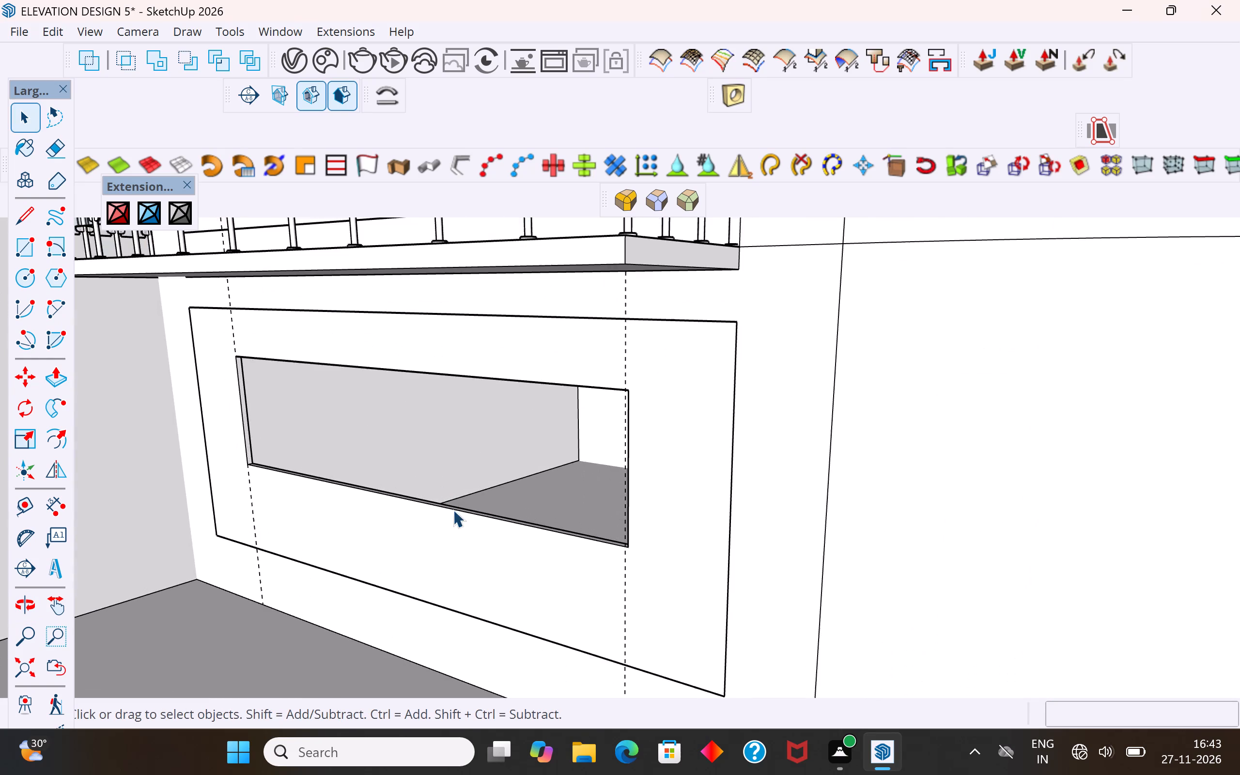
scroll(453, 510, up, 2)
middle_drag(460, 523, 447, 575)
scroll(435, 584, up, 5)
click(435, 584)
scroll(433, 581, up, 6)
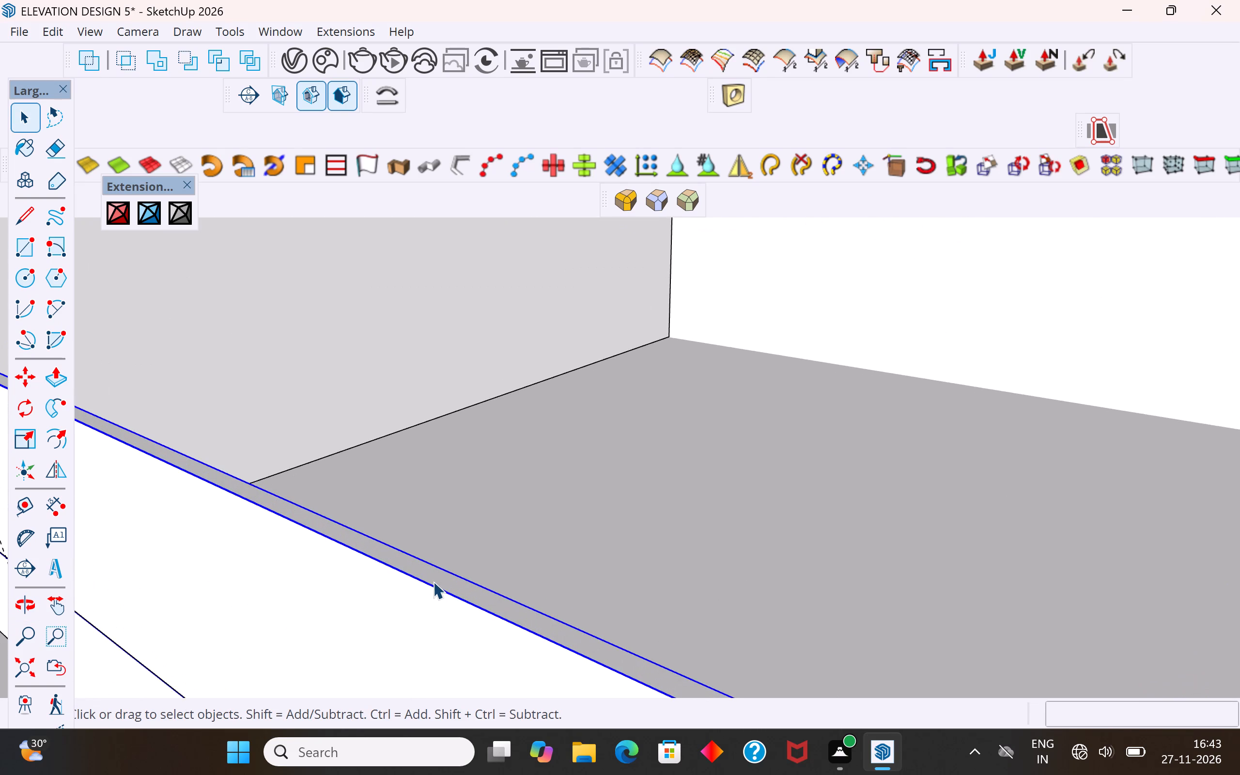
double_click(433, 587)
click(432, 580)
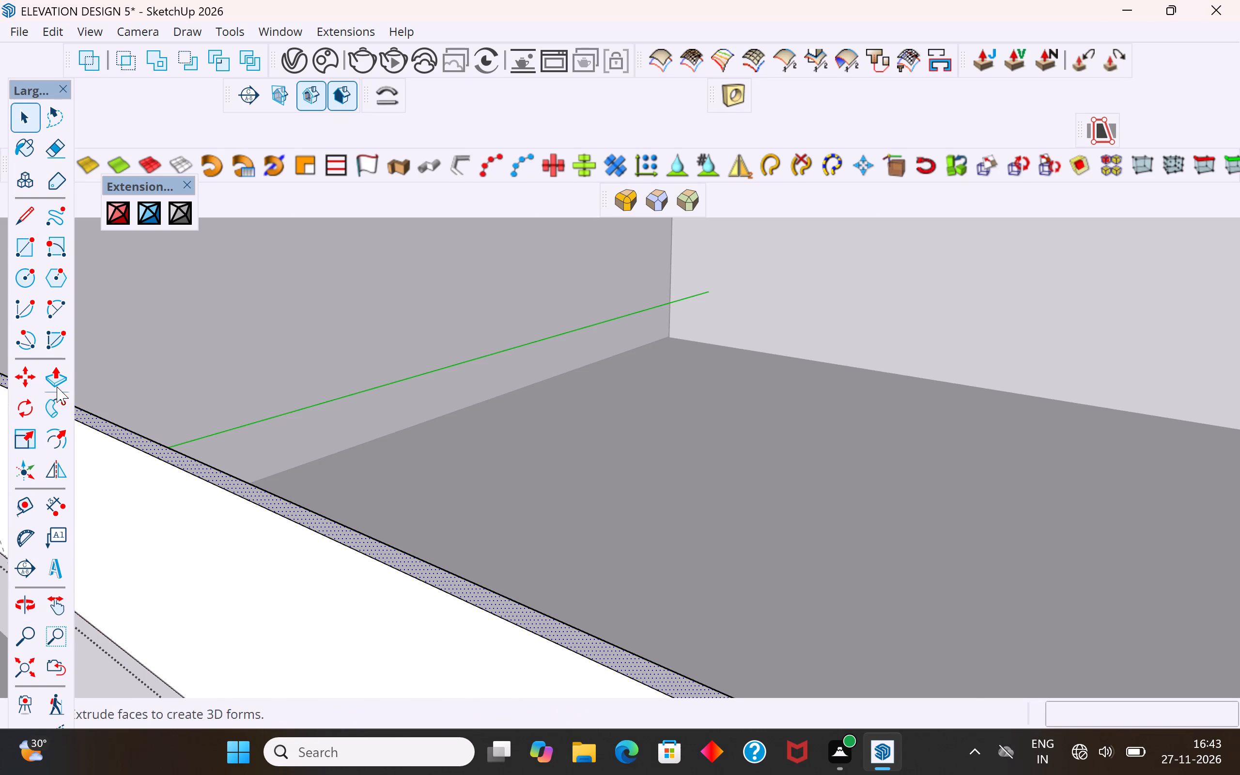
click(57, 386)
click(247, 501)
scroll(275, 554, down, 5)
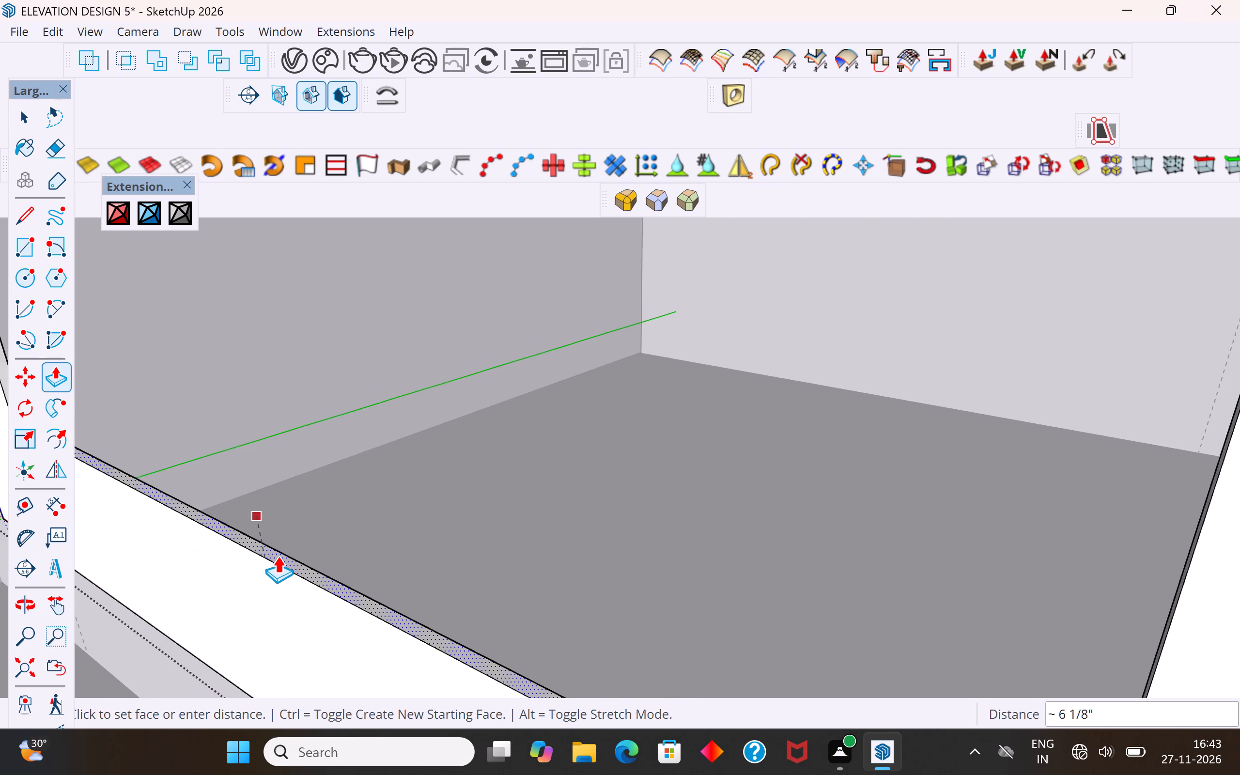
scroll(278, 556, down, 9)
middle_drag(278, 556, 514, 487)
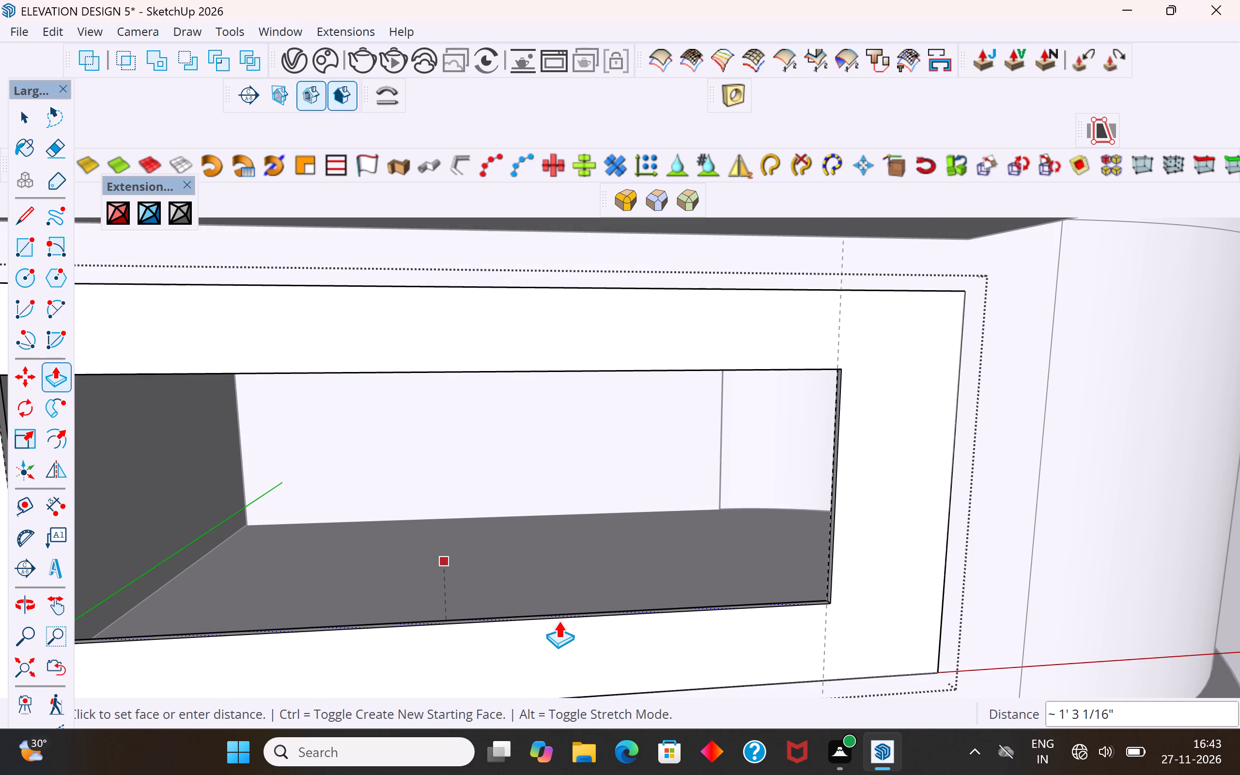
click(558, 620)
scroll(403, 527, down, 10)
middle_drag(573, 597, 546, 621)
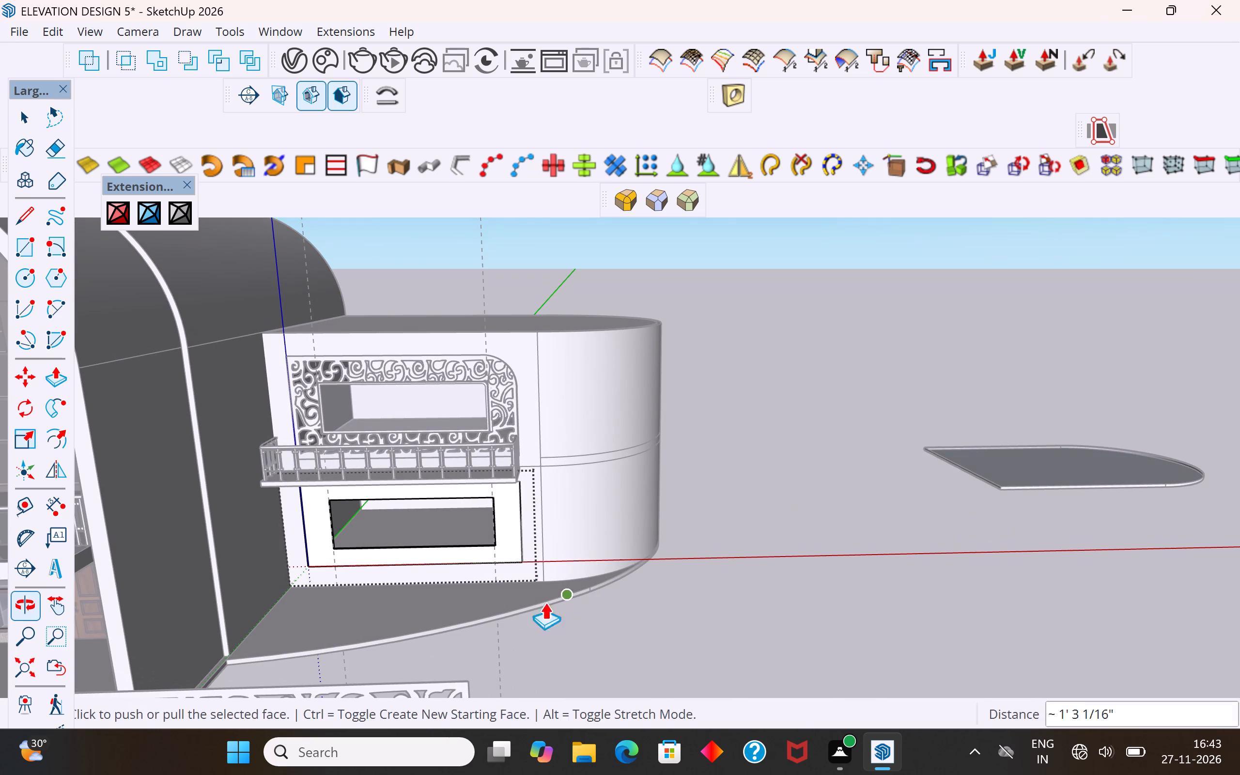
click(29, 119)
click(435, 284)
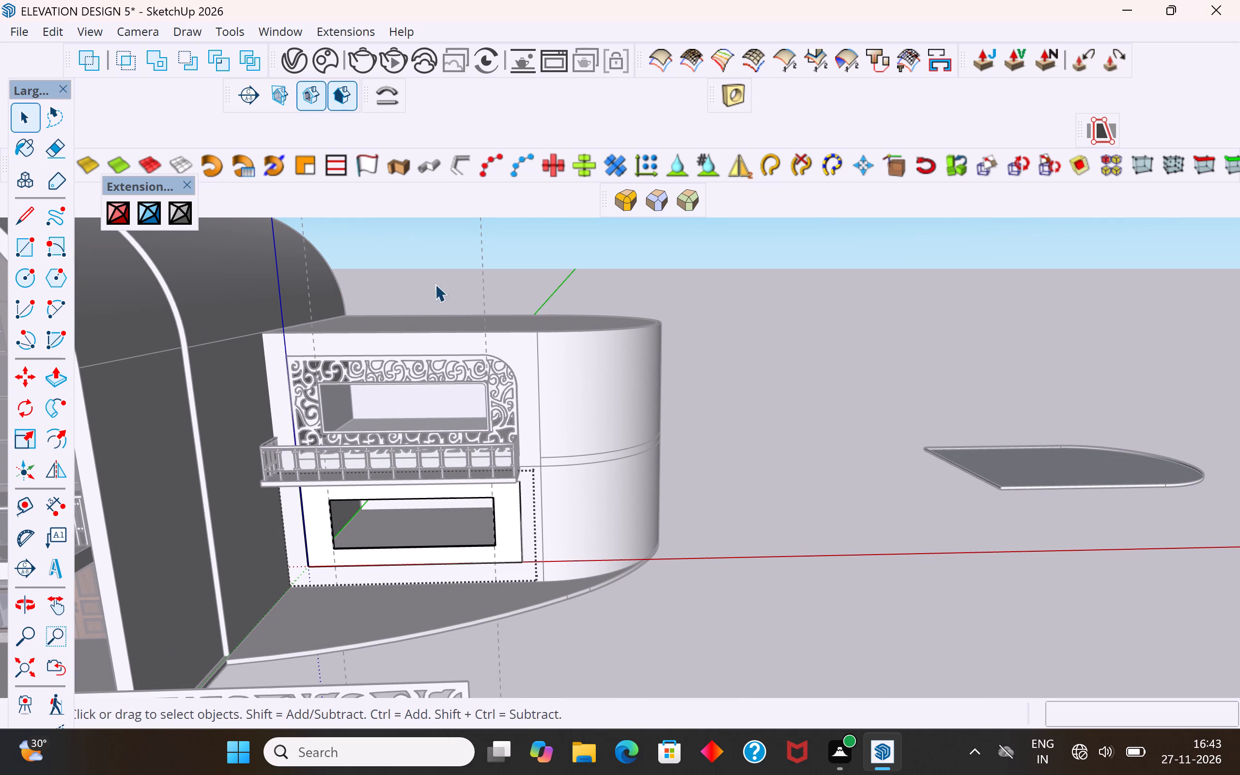
Examine the enlarged ground-floor opening against the upper jali window from several angles.
middle_drag(458, 458, 555, 401)
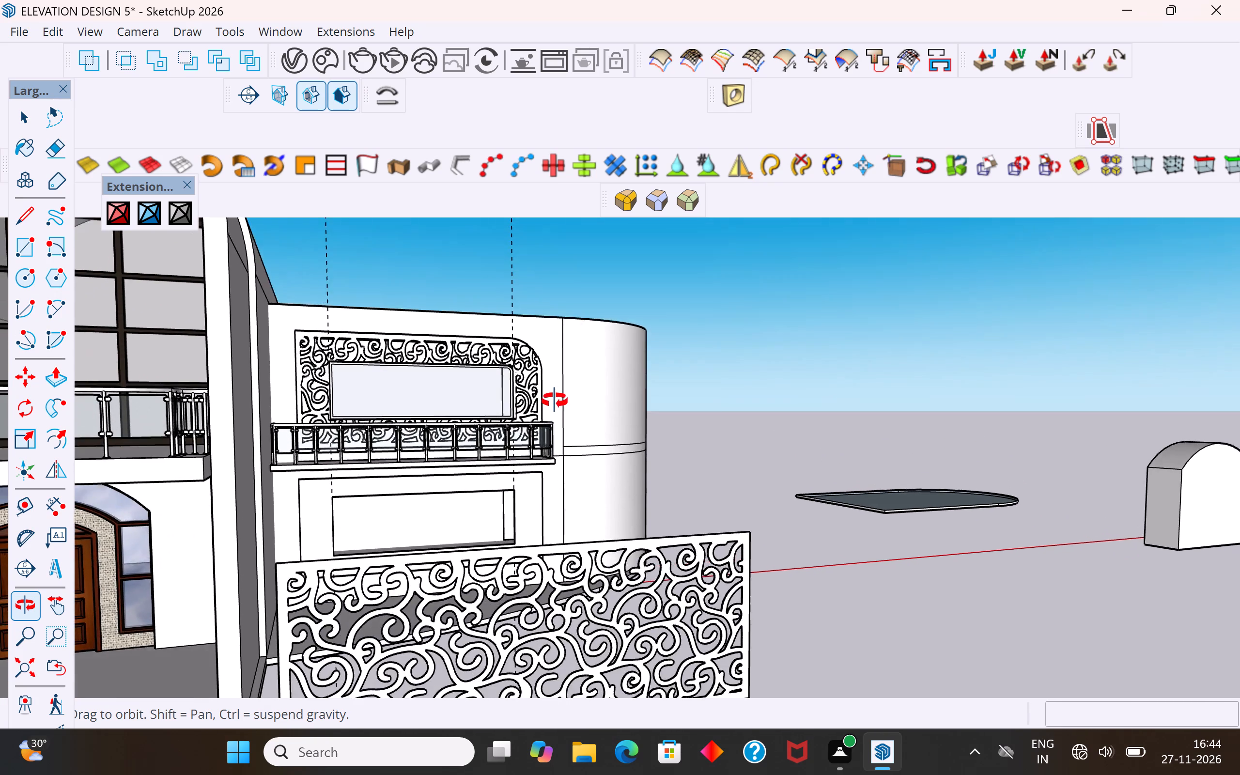
middle_drag(555, 401, 352, 550)
scroll(488, 535, up, 1)
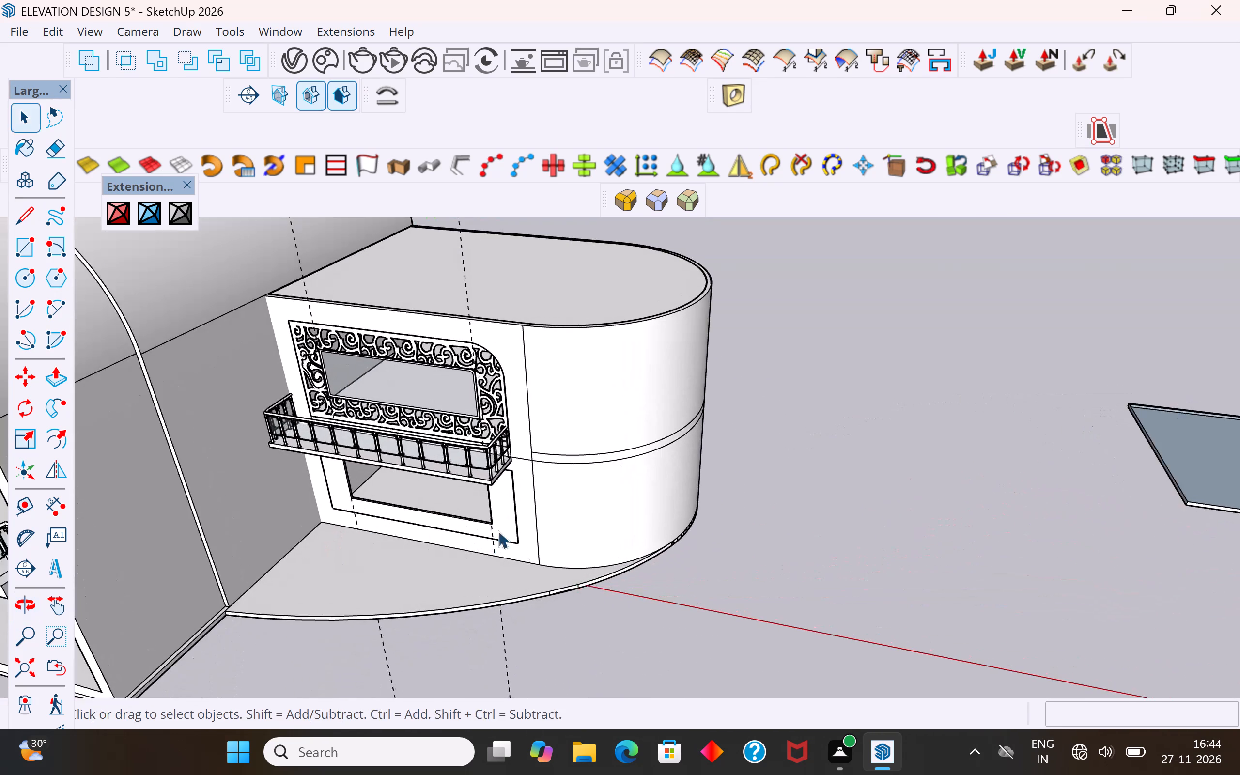
middle_drag(514, 521, 625, 433)
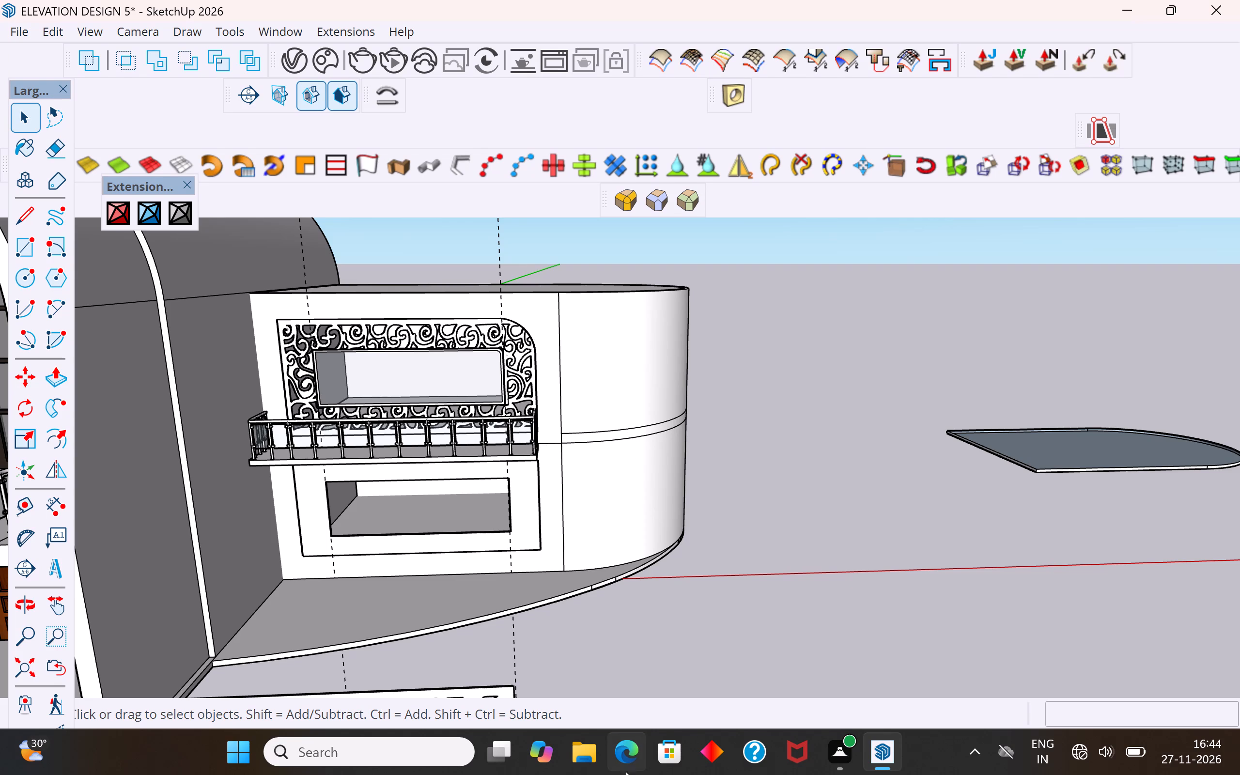
scroll(424, 542, down, 4)
middle_click(700, 637)
click(663, 719)
click(665, 623)
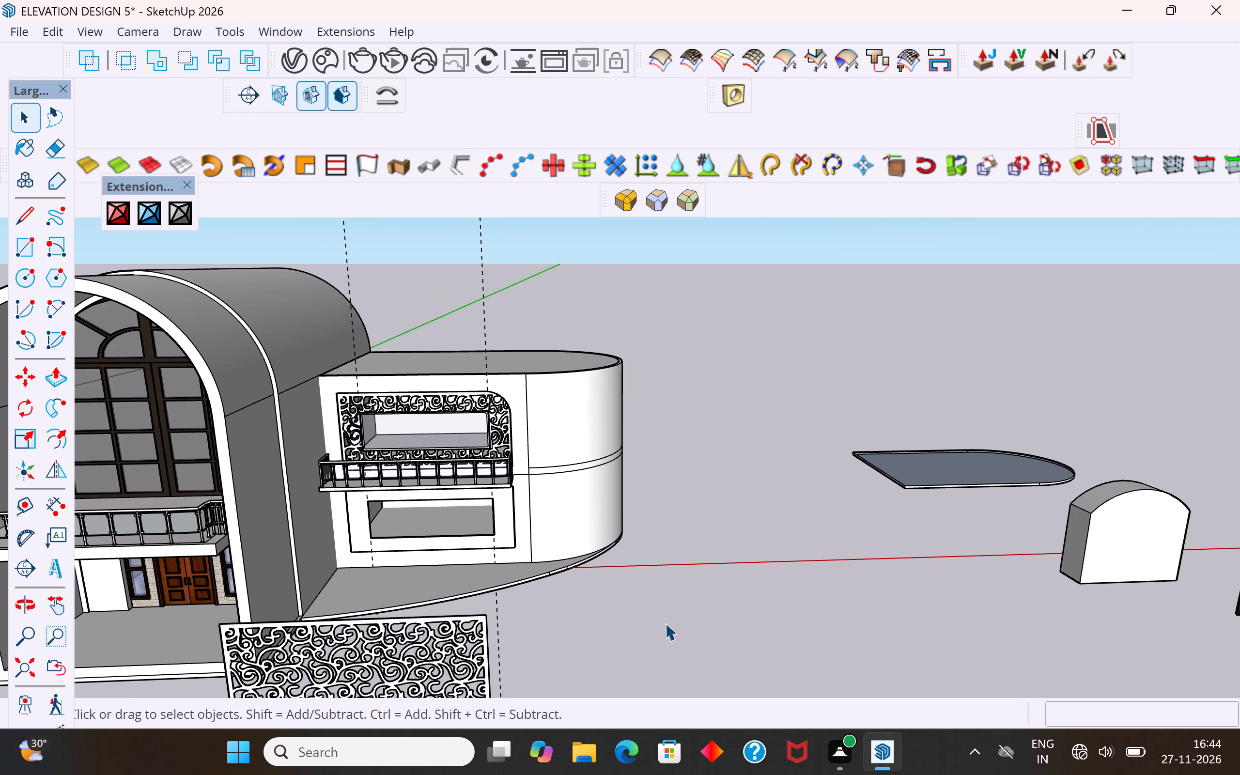
middle_drag(534, 562, 496, 493)
scroll(465, 502, up, 10)
middle_drag(555, 515, 622, 559)
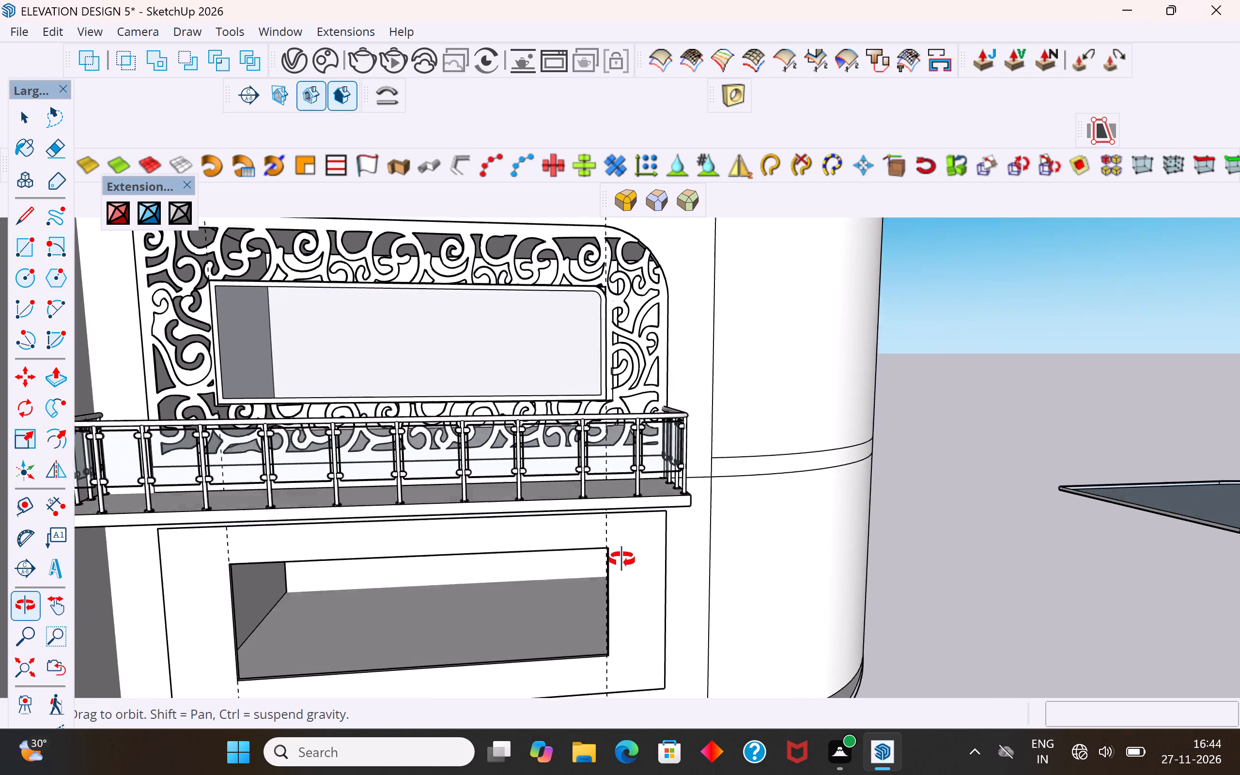
middle_drag(622, 559, 513, 489)
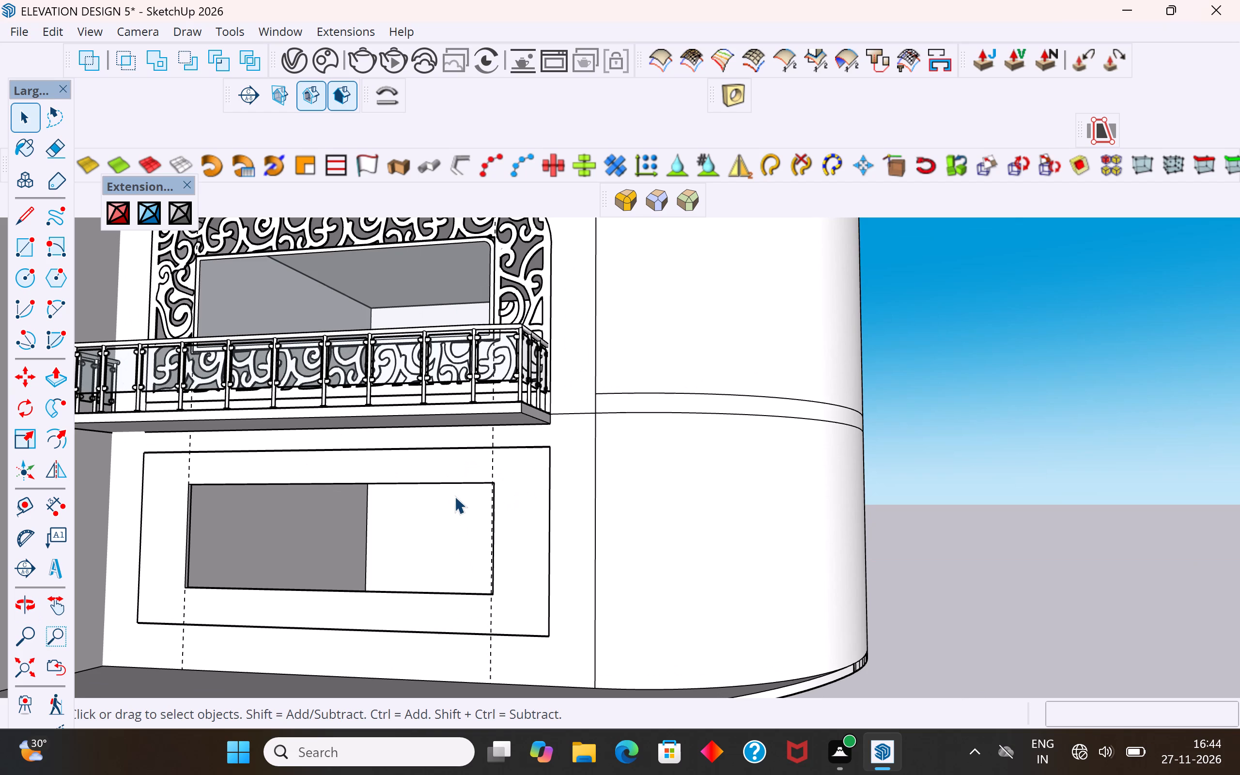
Inside the white panel group, lower the opening's top face about 4 15/16" with Push/Pull, then leave the group.
scroll(277, 483, up, 4)
middle_drag(281, 468, 311, 432)
scroll(322, 441, up, 4)
middle_drag(332, 397, 331, 372)
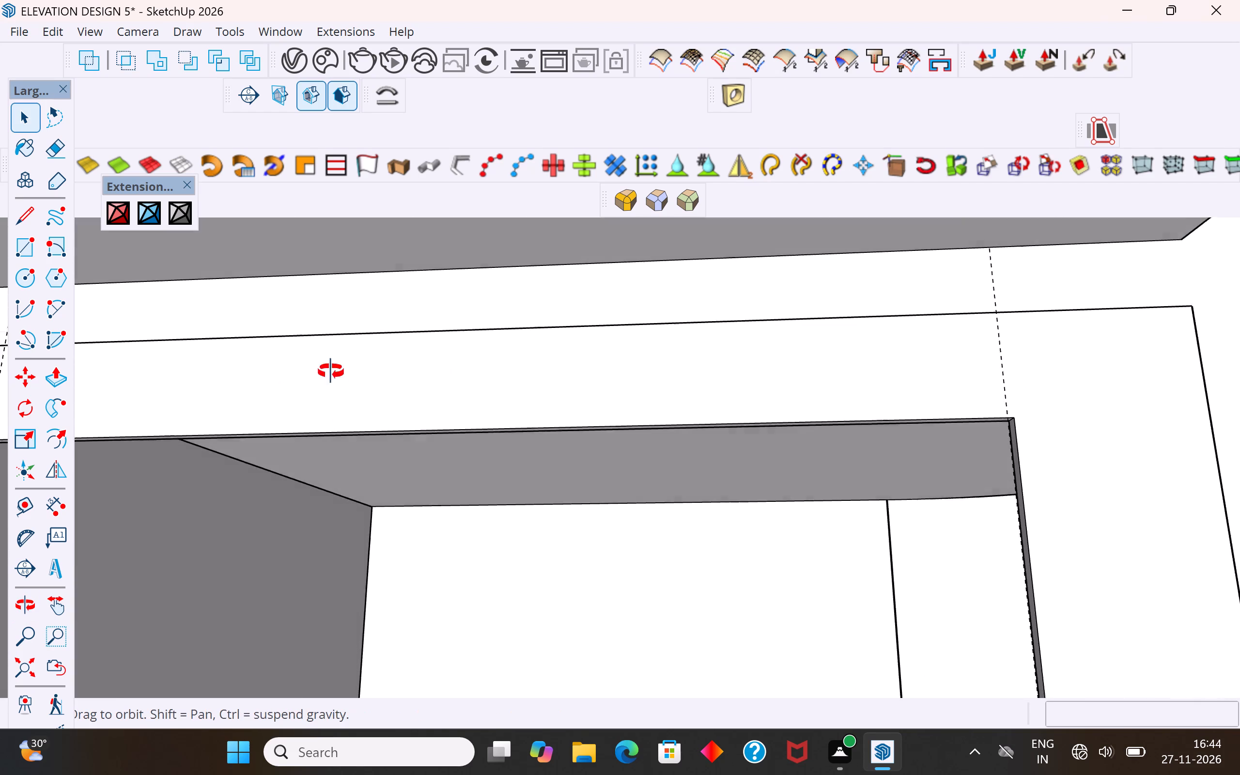
middle_drag(331, 372, 334, 318)
scroll(365, 447, up, 11)
click(383, 424)
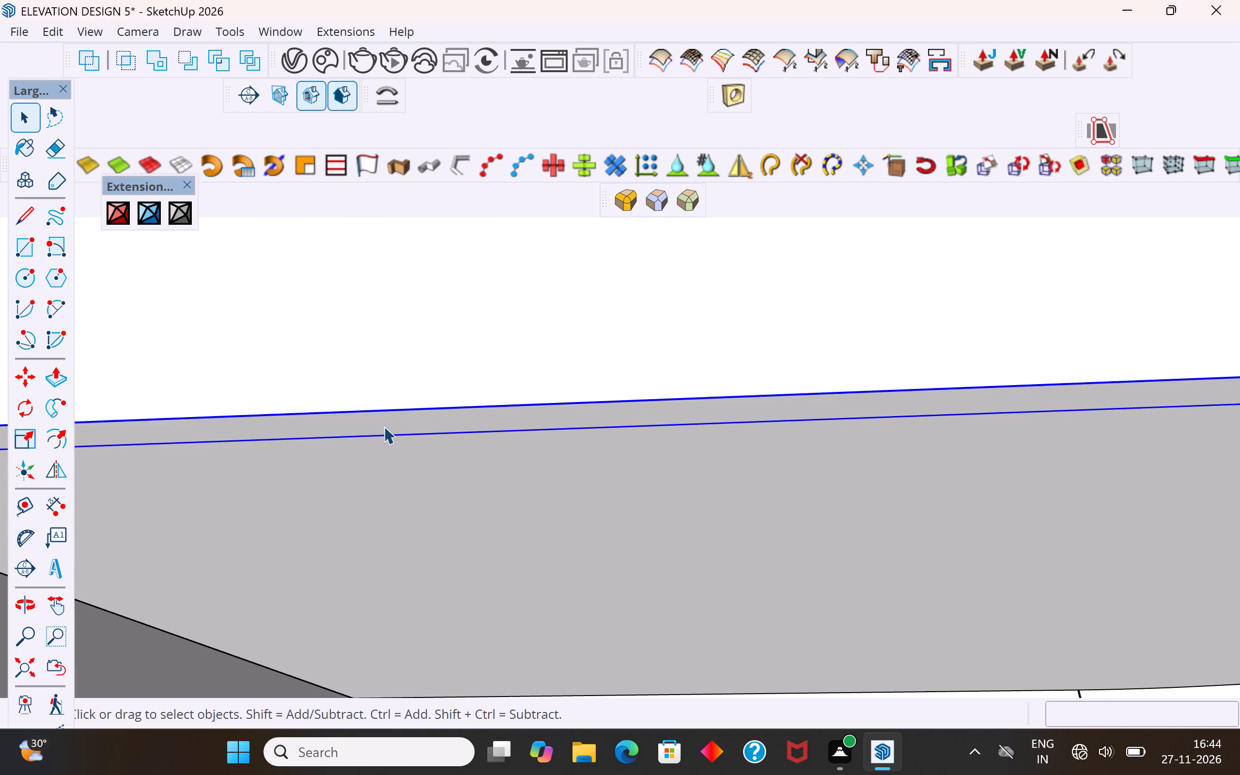
click(384, 423)
click(387, 422)
click(415, 421)
click(57, 379)
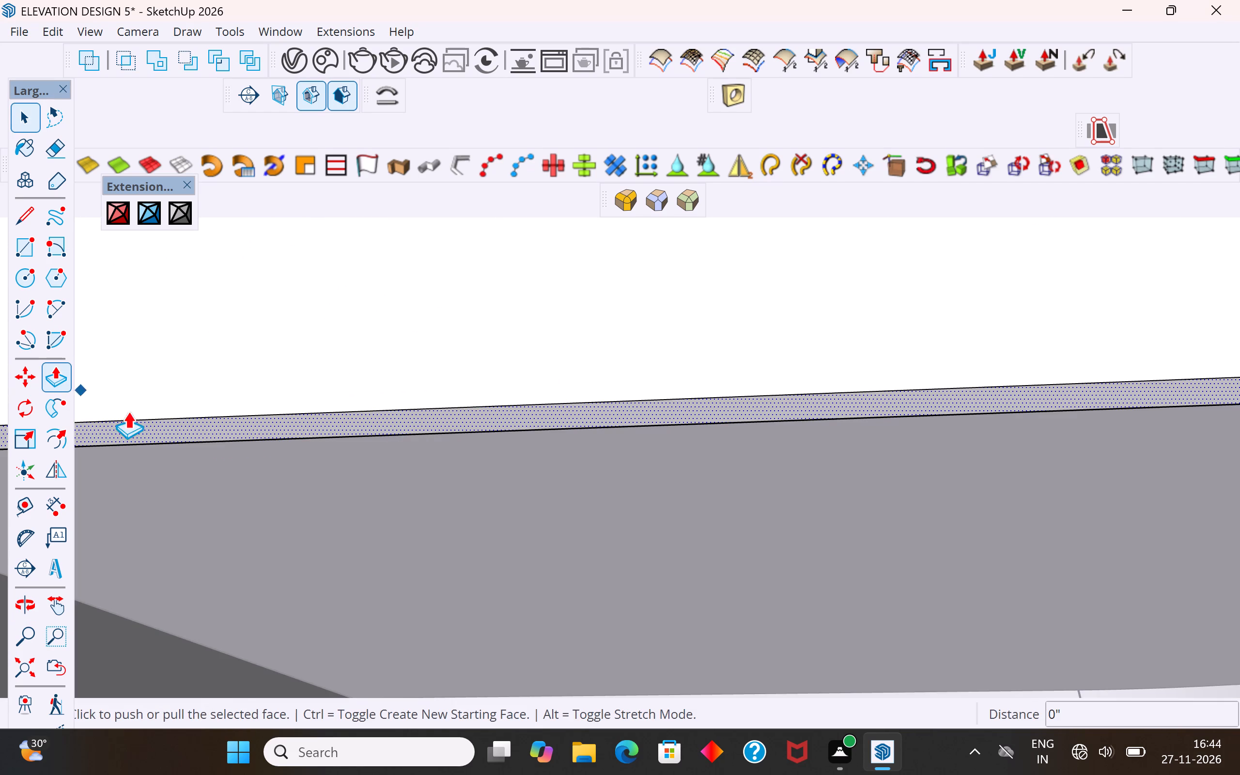
click(300, 413)
scroll(328, 414, down, 18)
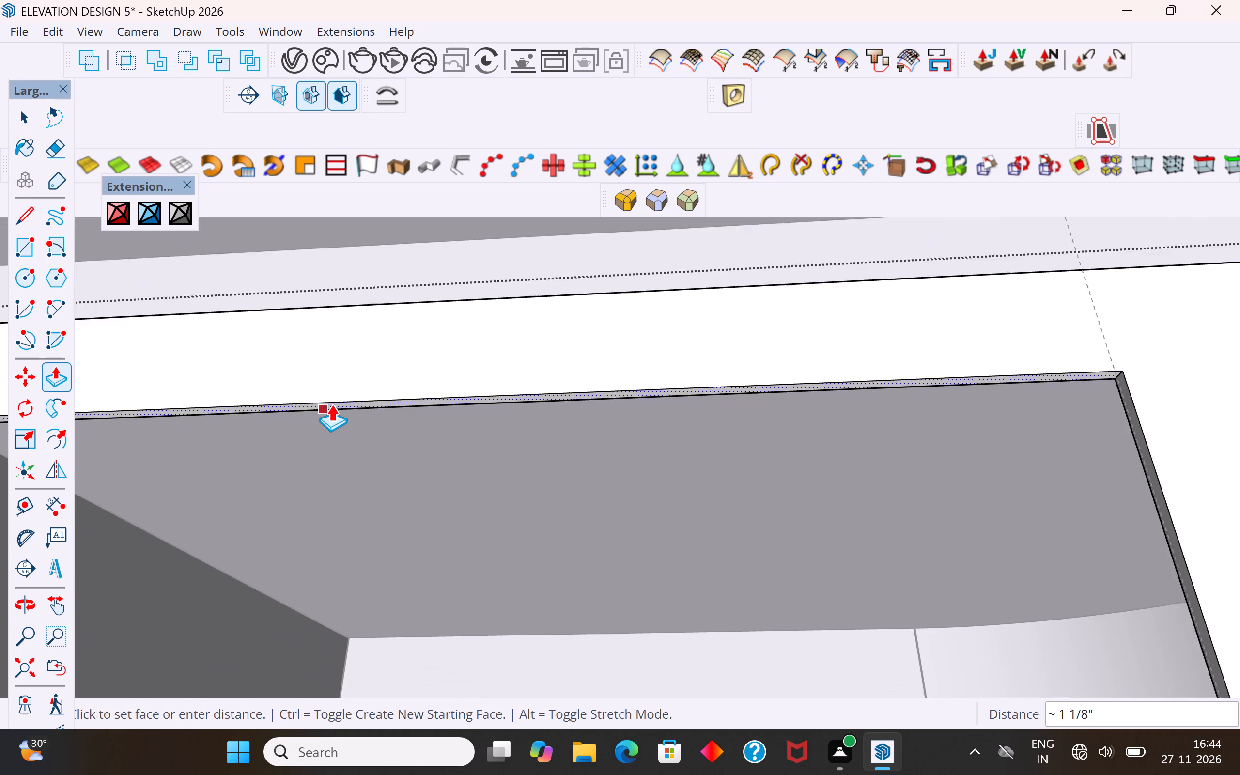
scroll(331, 404, down, 10)
scroll(333, 416, up, 1)
middle_drag(333, 416, 358, 512)
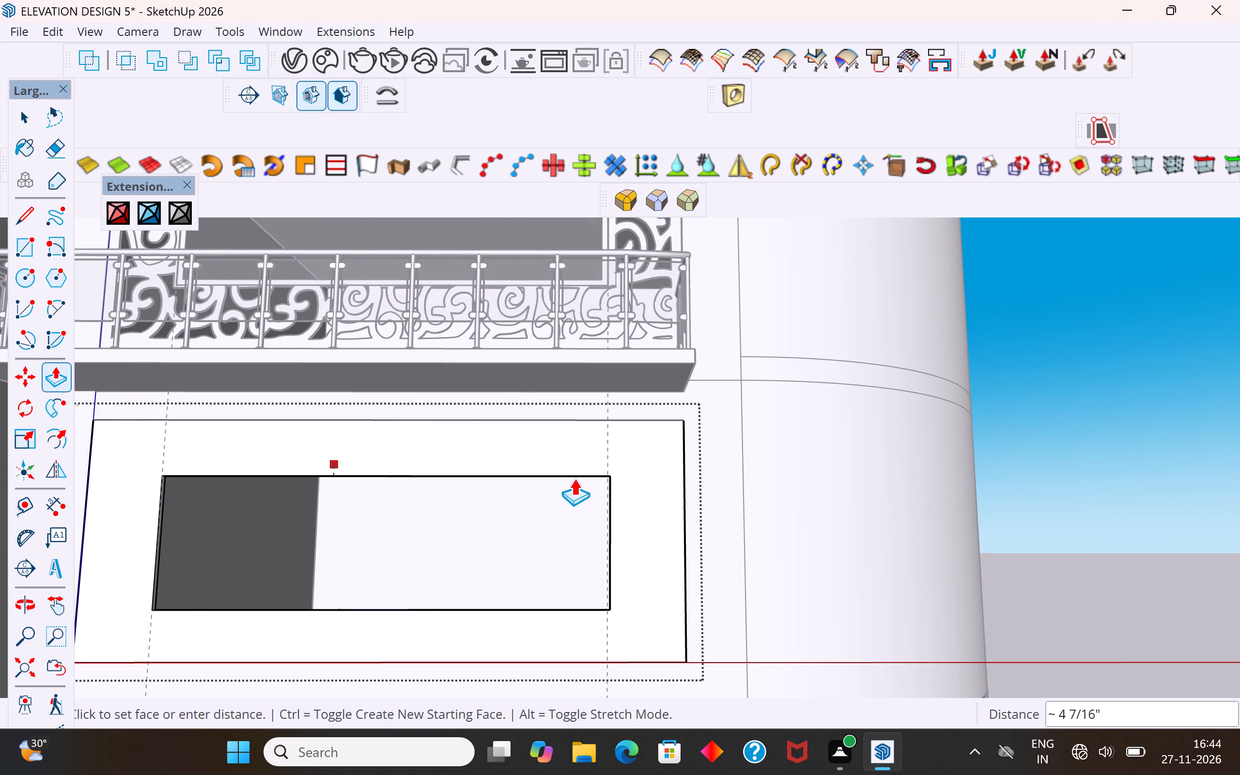
click(602, 478)
middle_drag(677, 472, 582, 586)
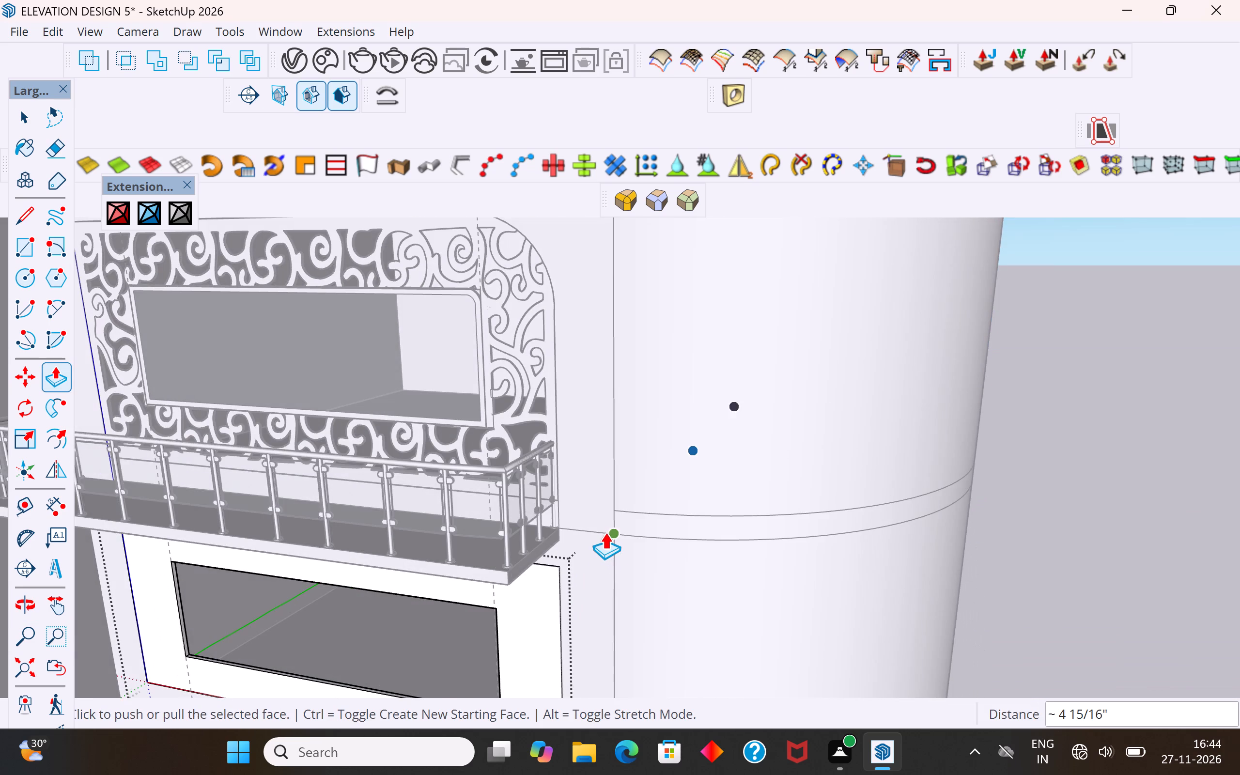
scroll(605, 532, down, 3)
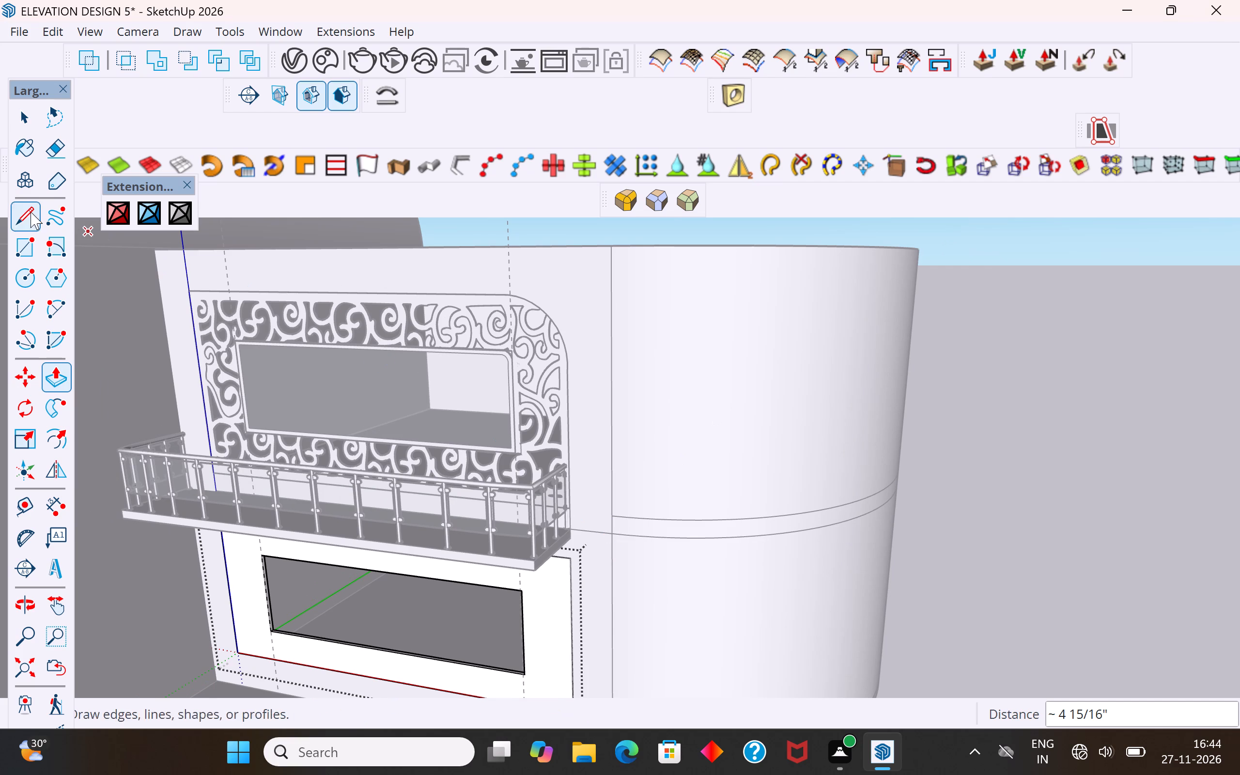
click(26, 122)
click(967, 298)
Move the ground-floor white panel about 29' 3/16" out of the wall along the green axis, beside the loose jali sheet.
scroll(672, 497, down, 3)
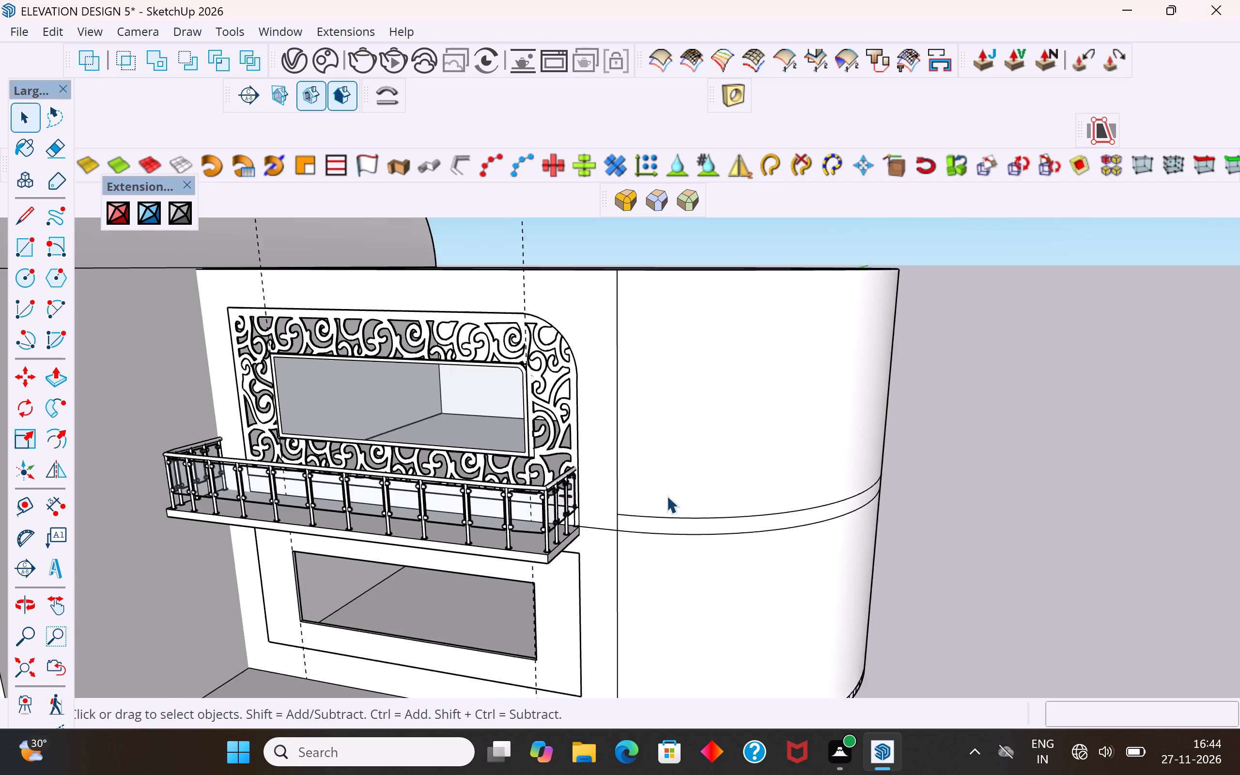
scroll(666, 496, down, 3)
middle_drag(569, 598, 633, 521)
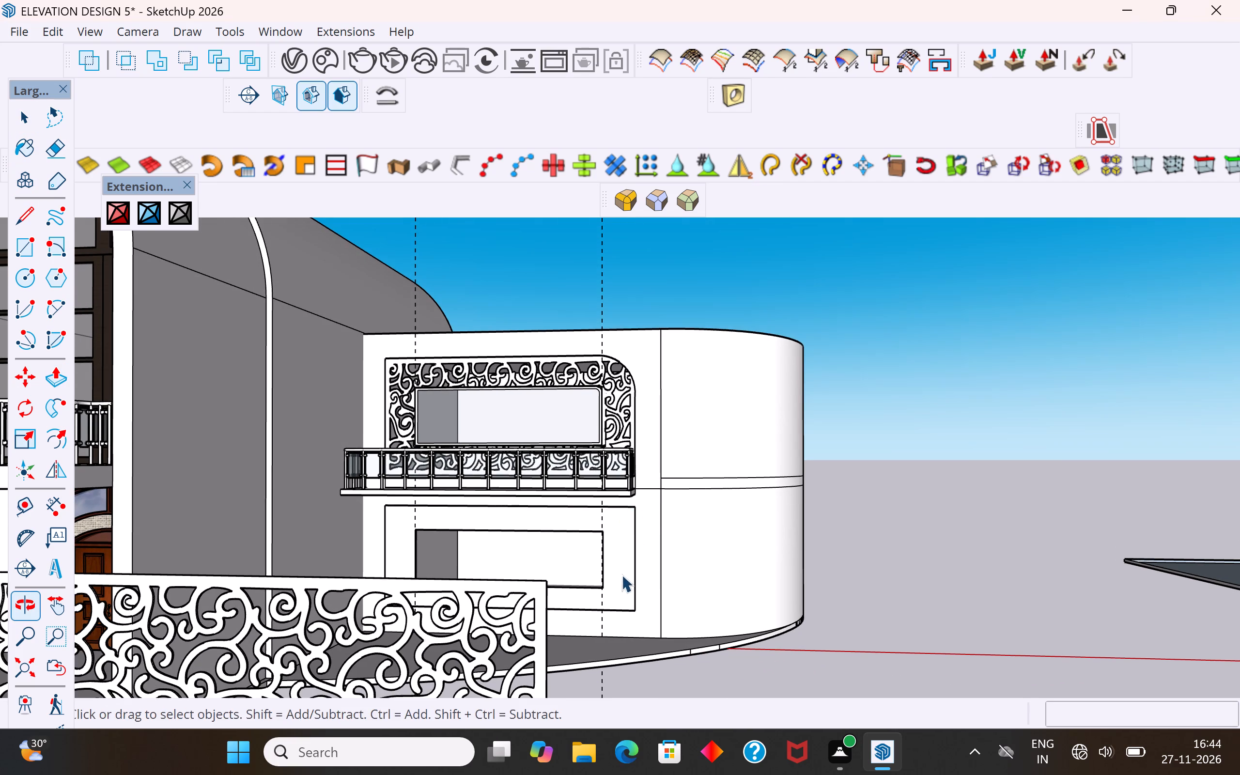
middle_drag(621, 575, 621, 581)
click(621, 577)
middle_drag(858, 534, 659, 639)
scroll(568, 669, up, 1)
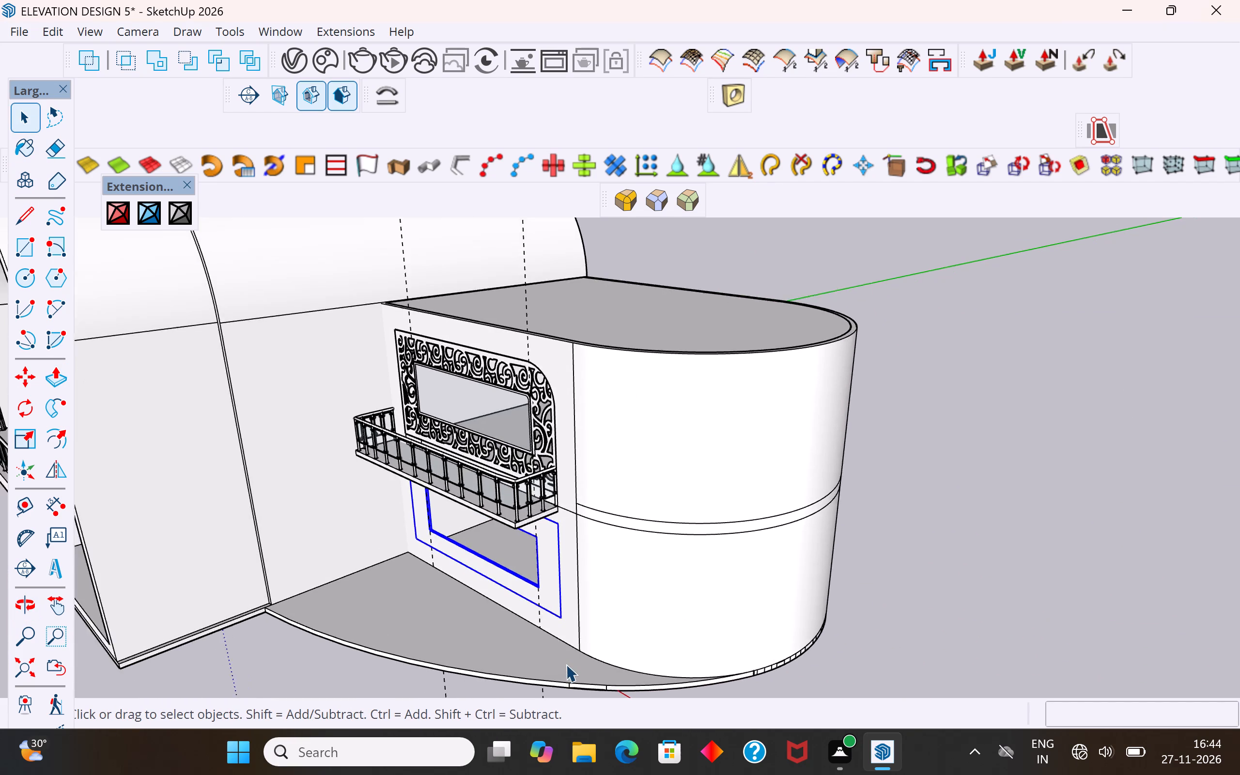
scroll(566, 664, up, 2)
scroll(700, 443, down, 5)
middle_drag(672, 489, 640, 514)
key(m)
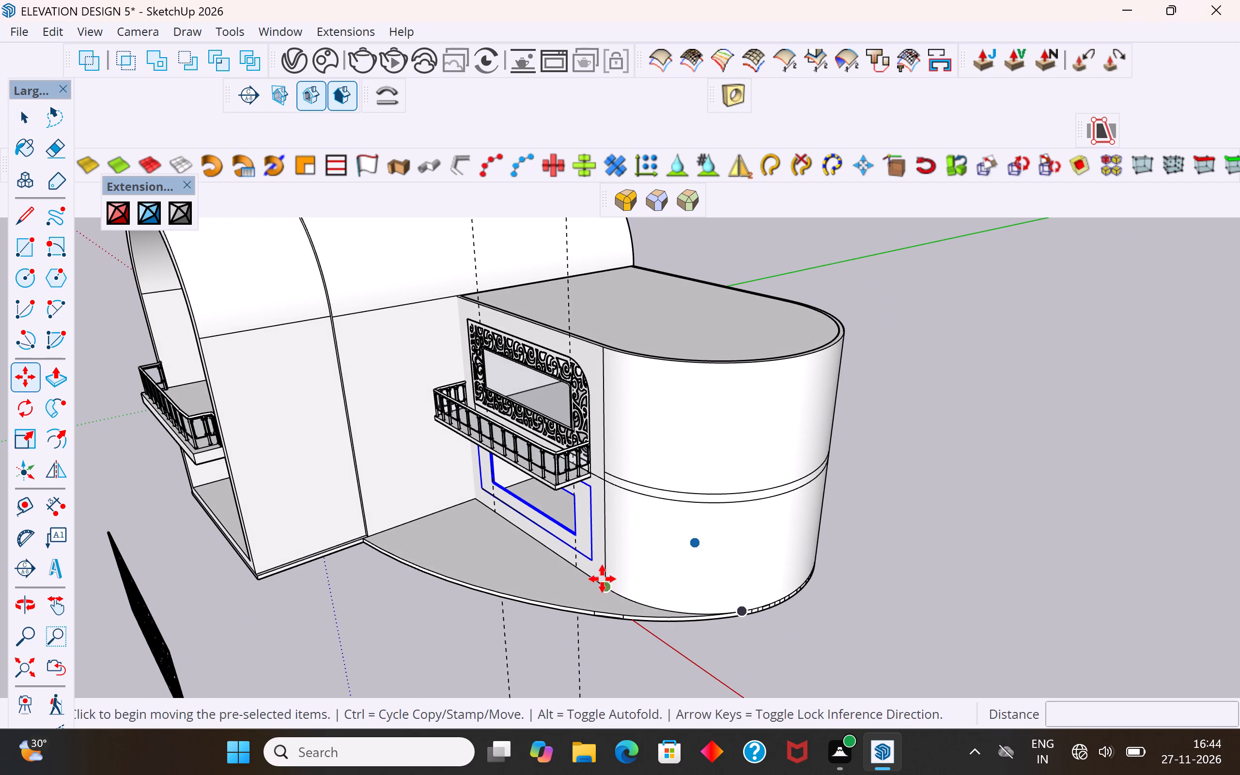
click(608, 586)
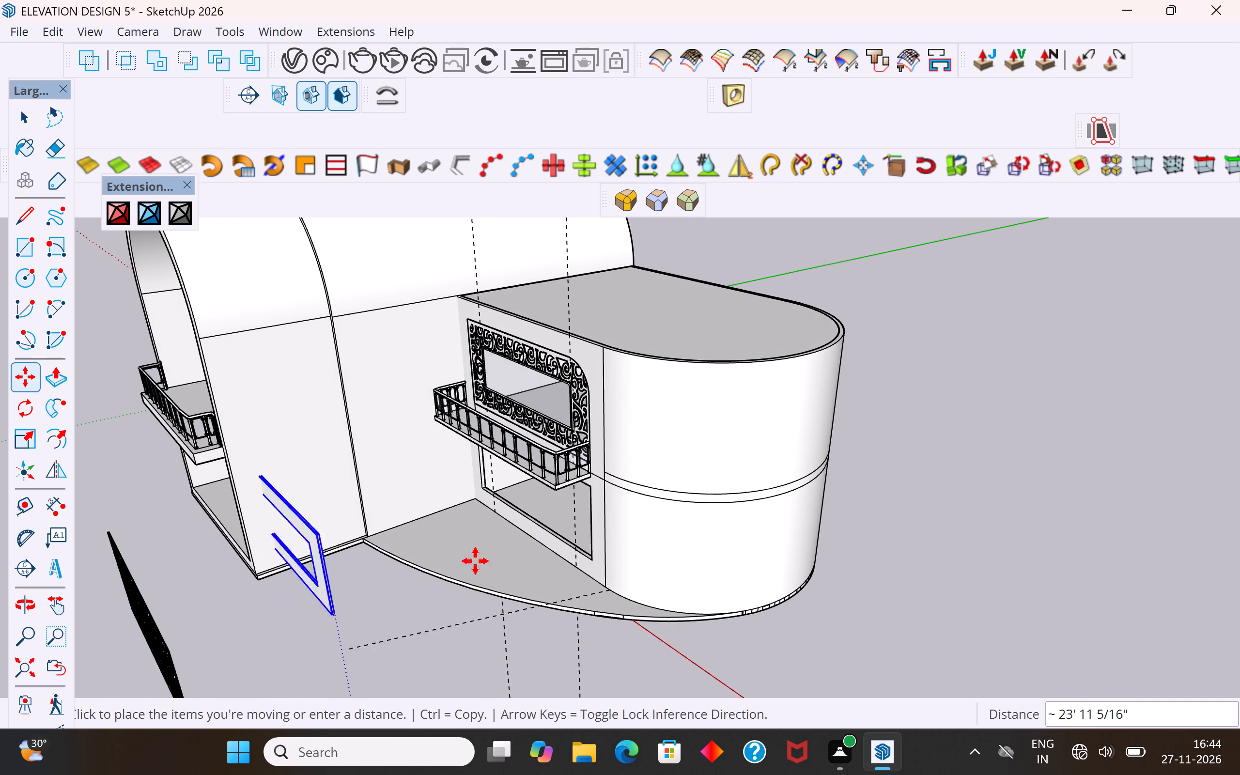
scroll(559, 510, down, 5)
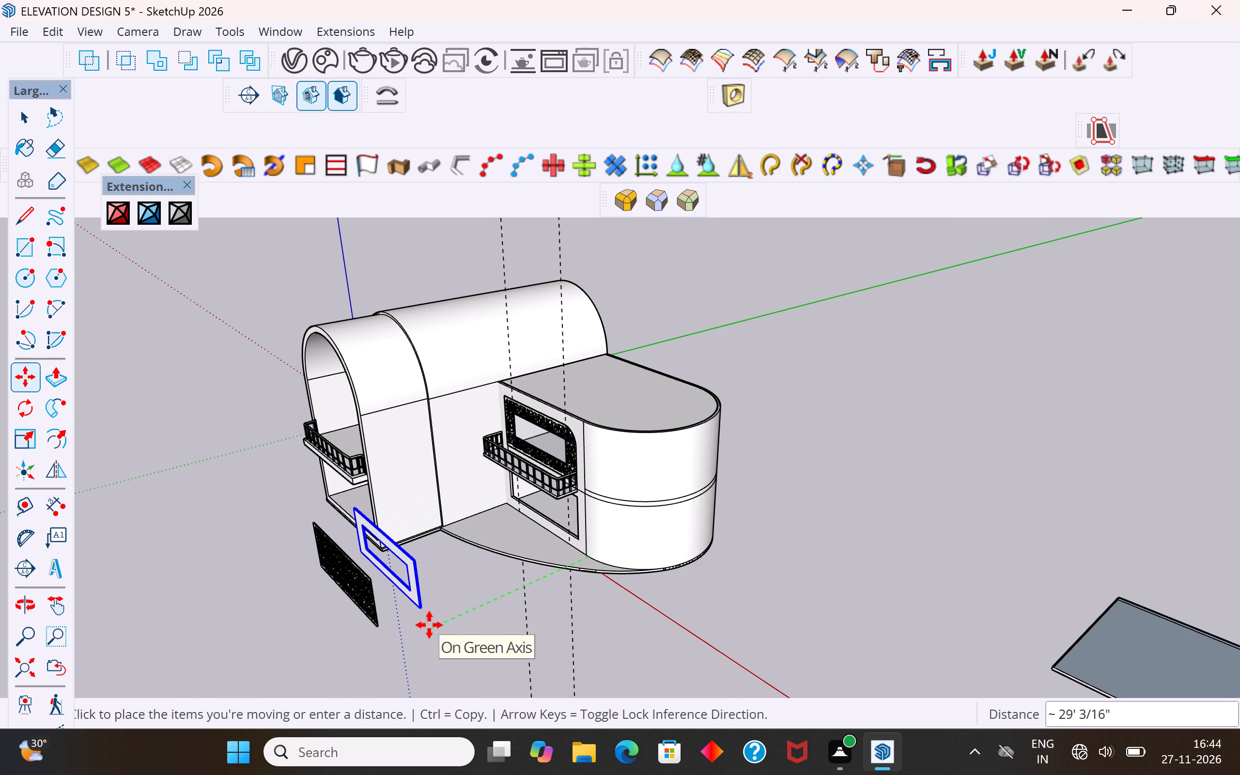
click(429, 625)
middle_drag(527, 611, 512, 632)
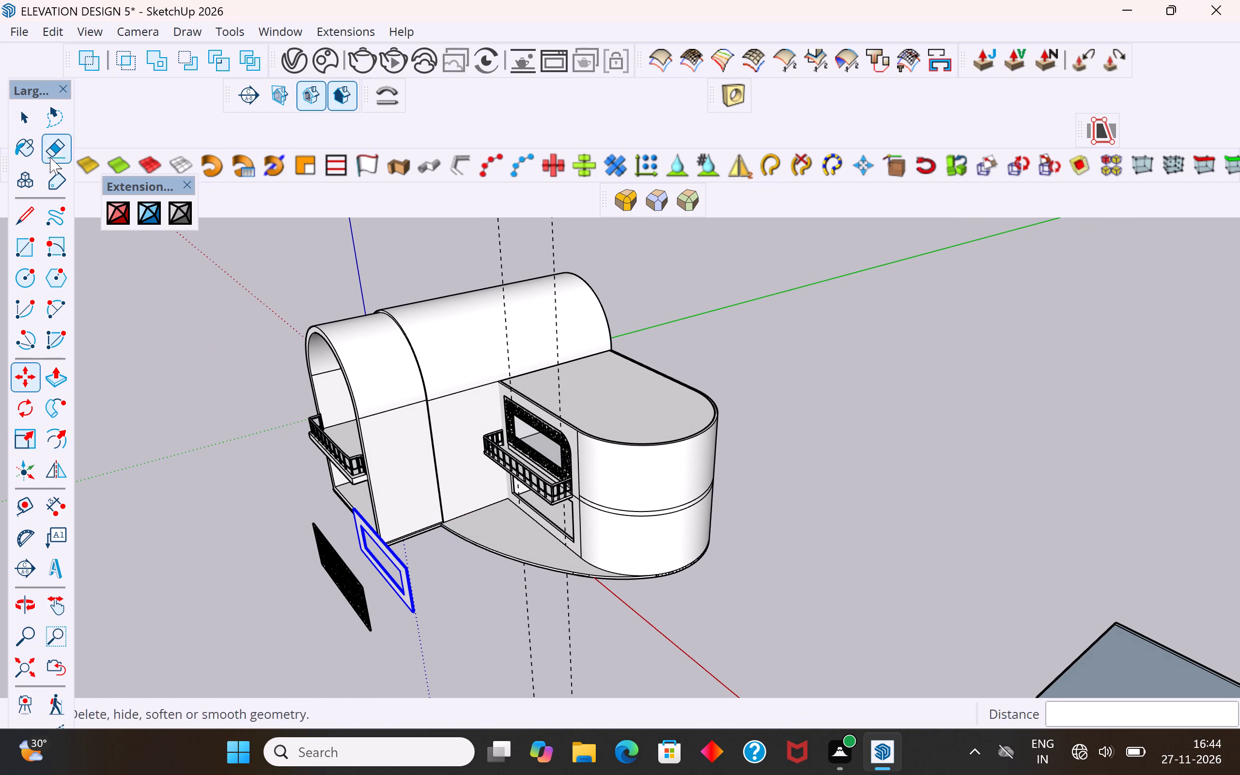
click(19, 120)
click(172, 511)
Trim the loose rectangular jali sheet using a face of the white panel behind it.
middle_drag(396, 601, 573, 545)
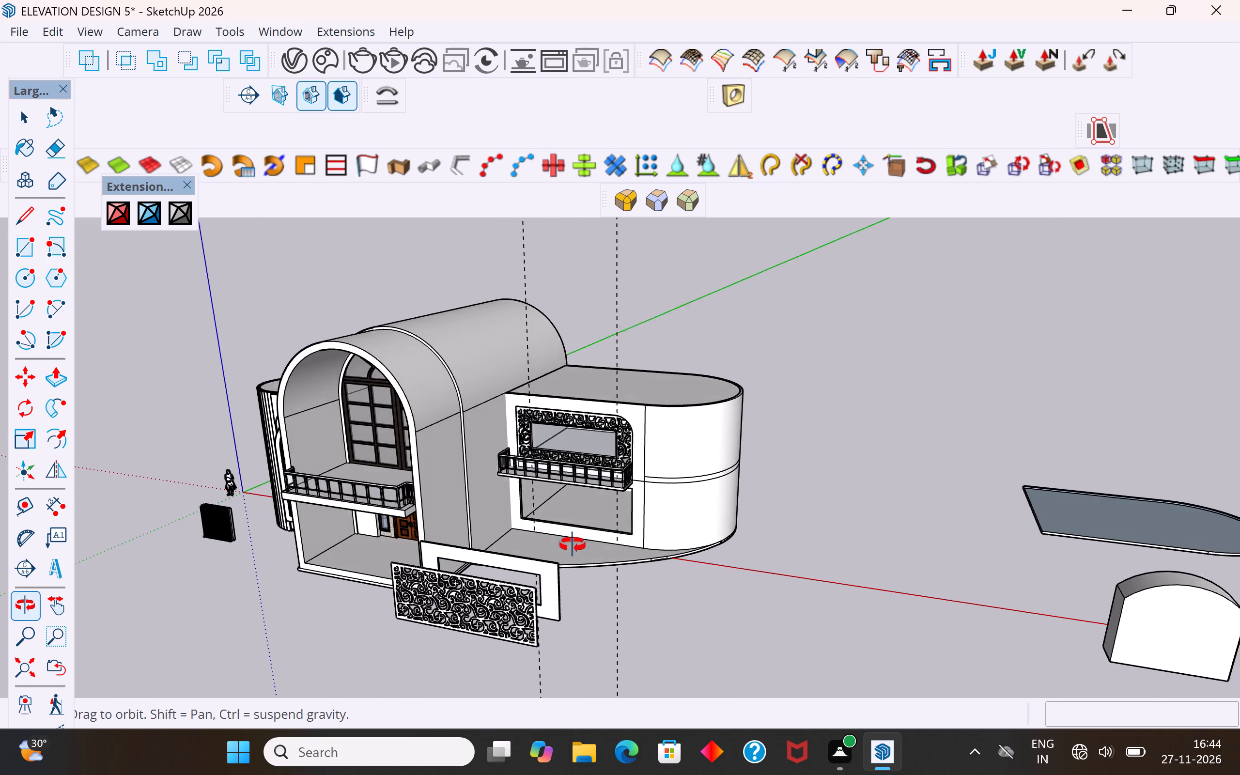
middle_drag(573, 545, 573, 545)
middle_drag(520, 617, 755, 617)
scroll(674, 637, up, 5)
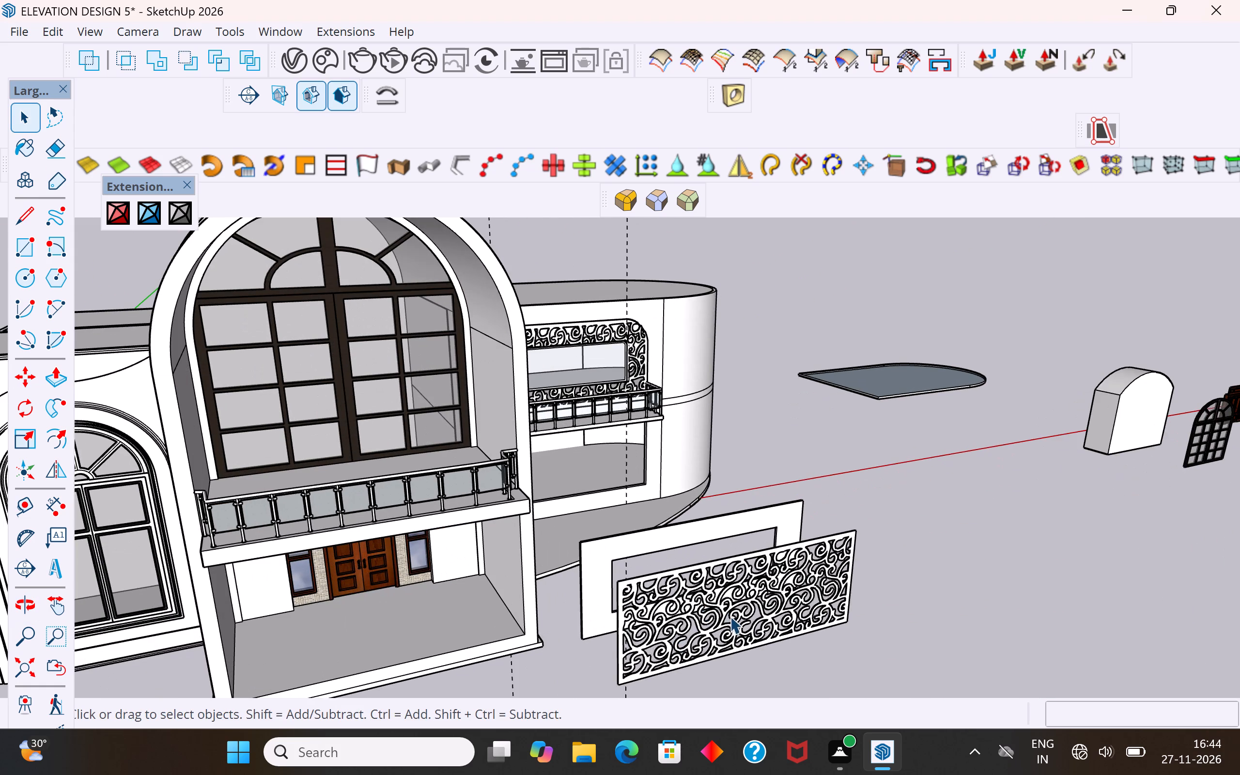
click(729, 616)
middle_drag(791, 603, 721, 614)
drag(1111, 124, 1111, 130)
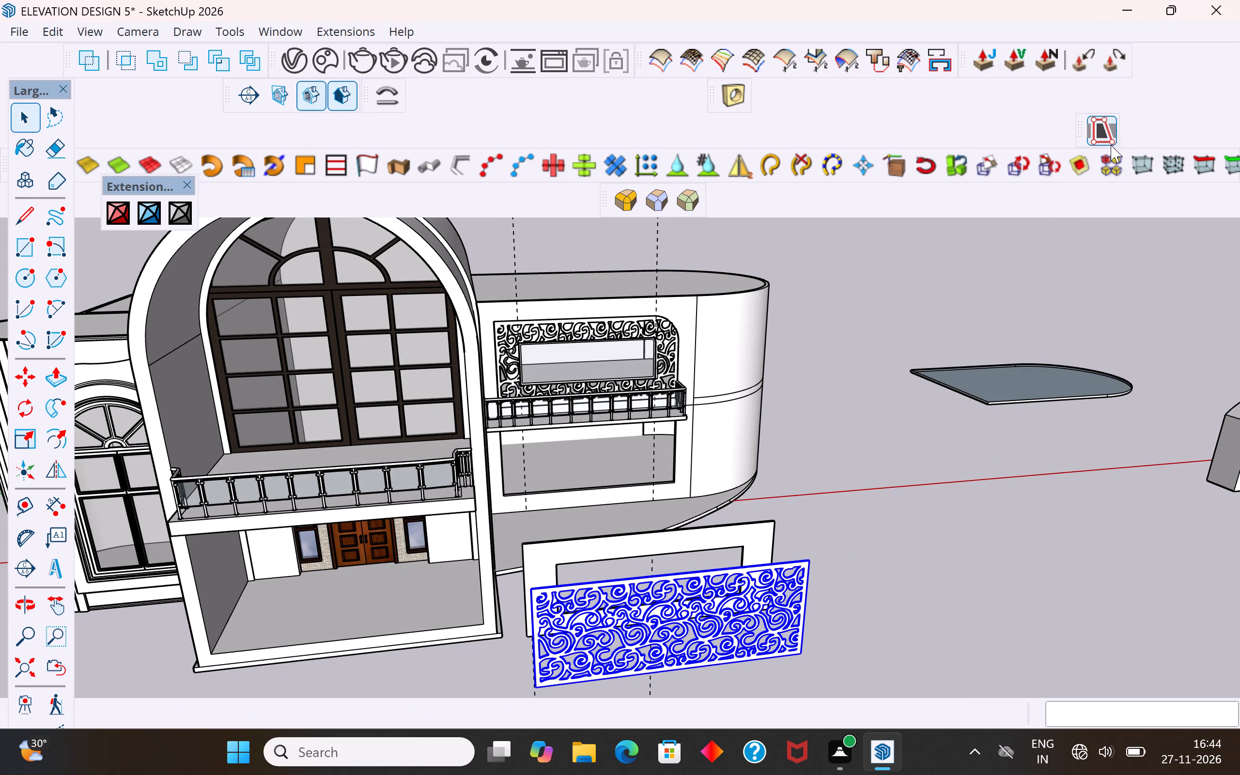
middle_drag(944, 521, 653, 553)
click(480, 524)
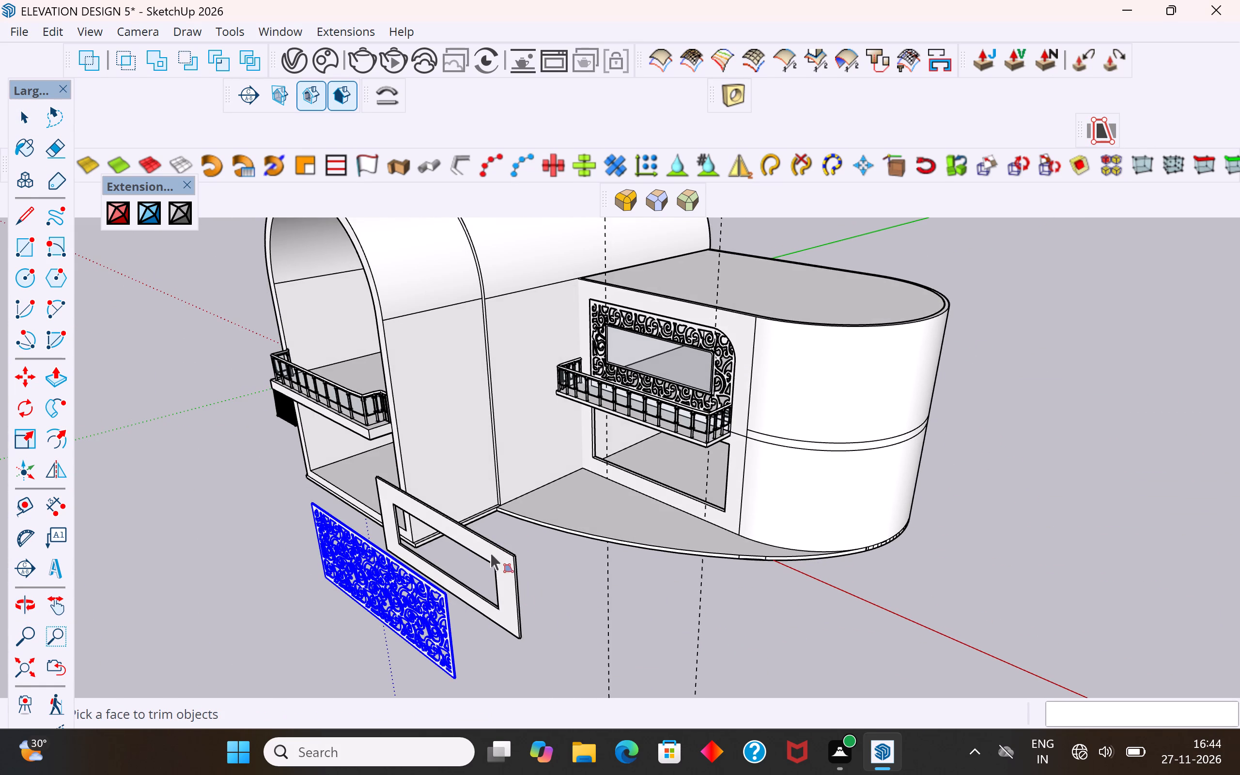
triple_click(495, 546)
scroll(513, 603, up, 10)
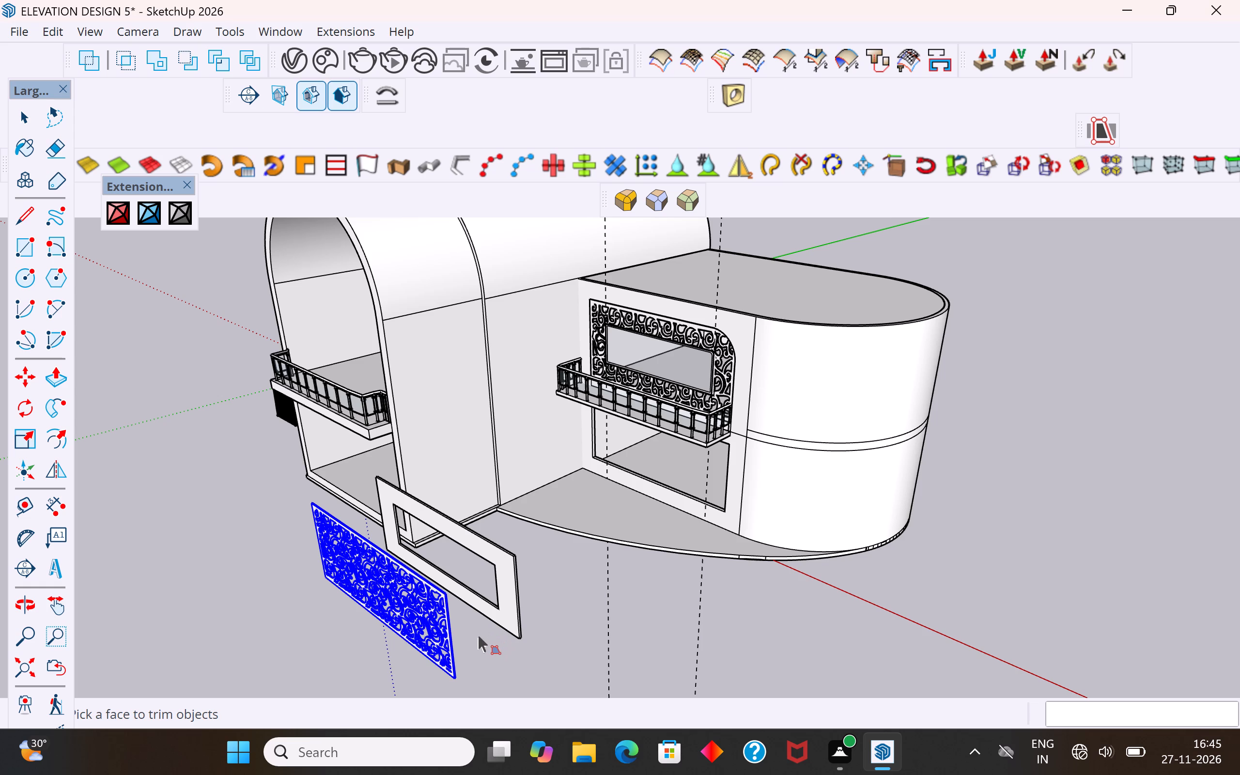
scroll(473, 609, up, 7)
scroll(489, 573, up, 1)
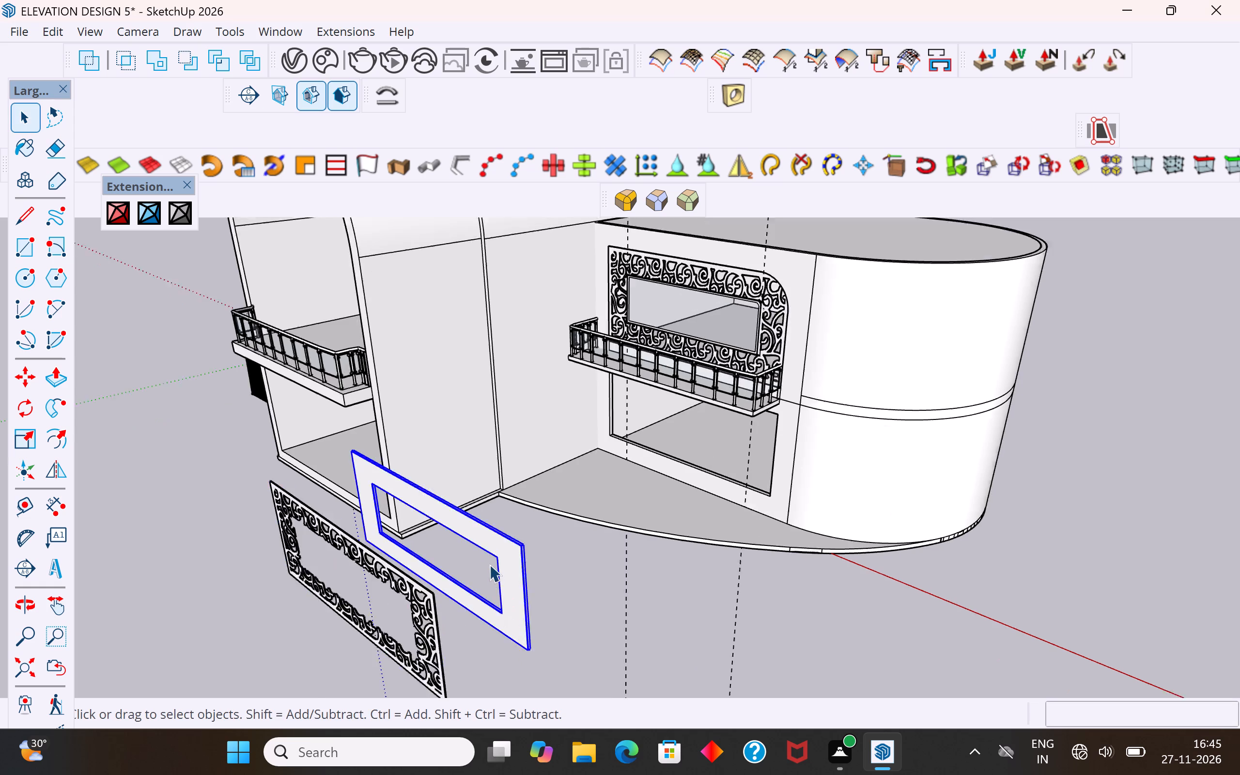
Examine the trimmed jali sheet against the white panel from several angles.
scroll(489, 564, up, 5)
middle_drag(505, 558, 745, 471)
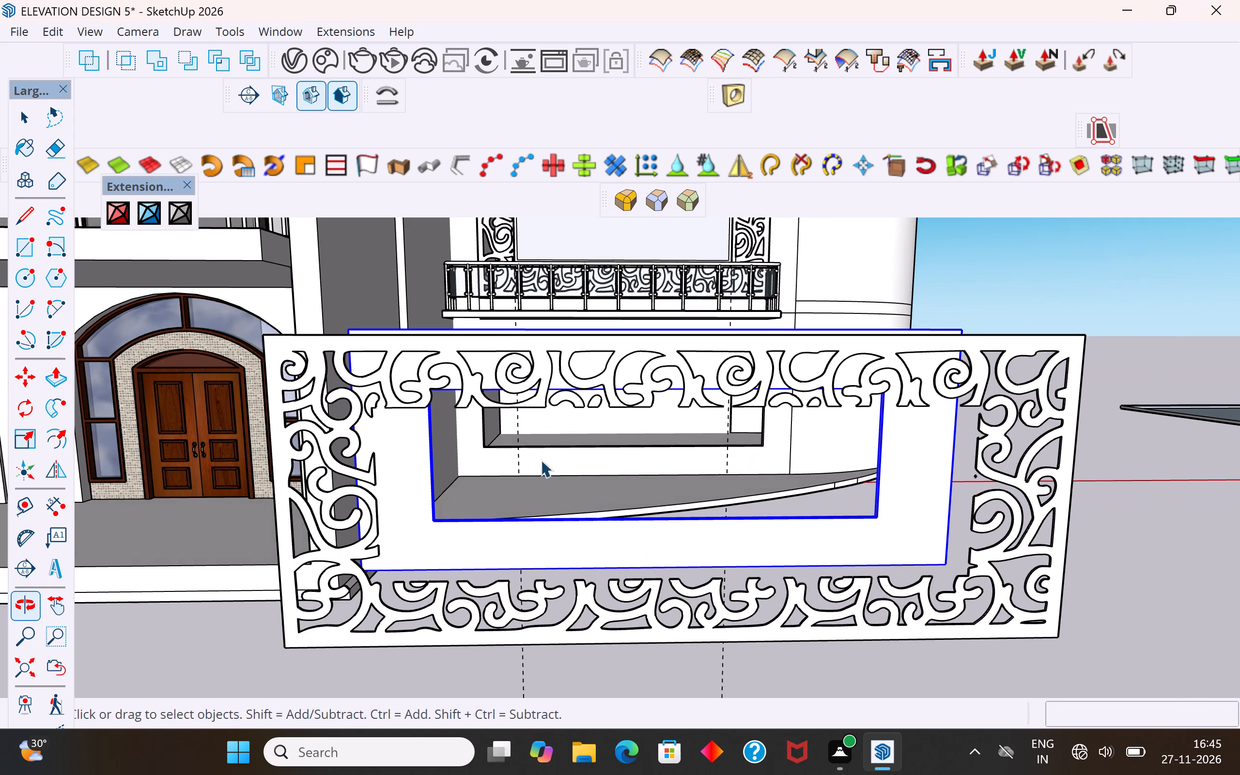
scroll(403, 483, down, 5)
middle_drag(535, 536, 652, 624)
middle_drag(710, 637, 743, 649)
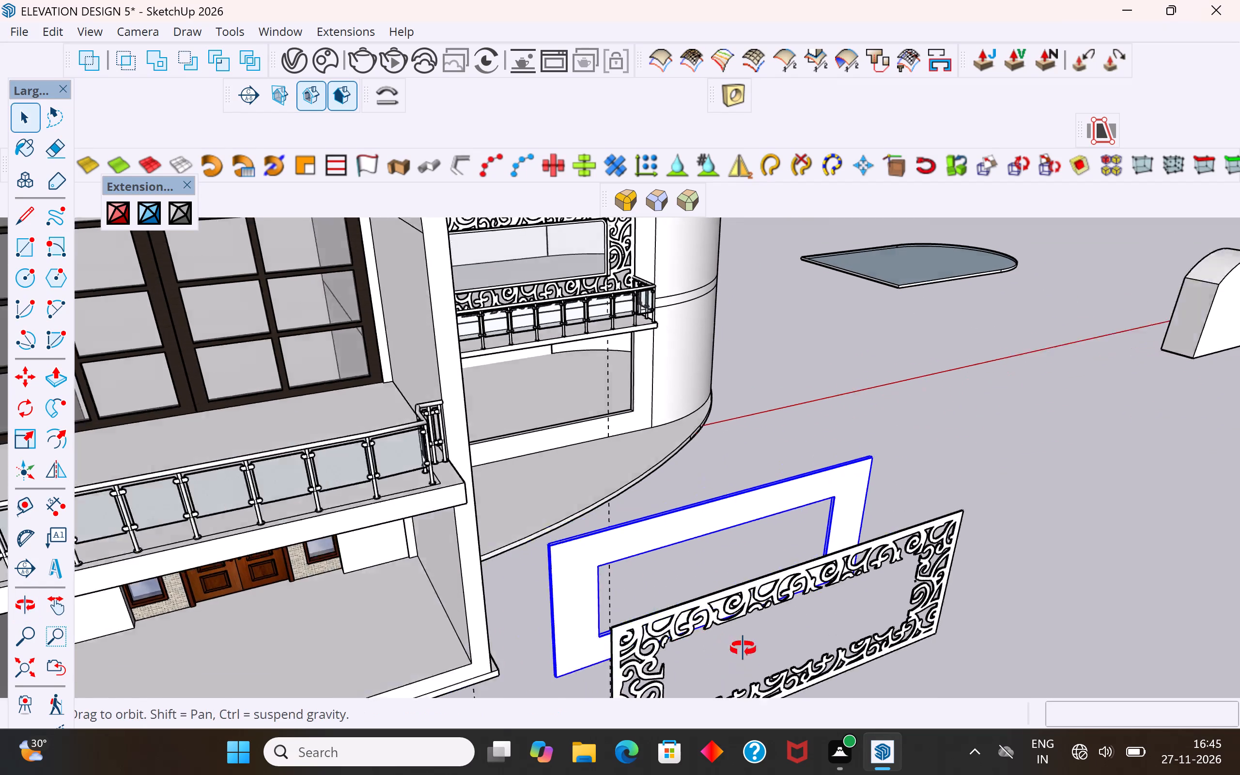
middle_drag(743, 649, 760, 655)
scroll(463, 518, down, 6)
middle_drag(684, 665, 334, 543)
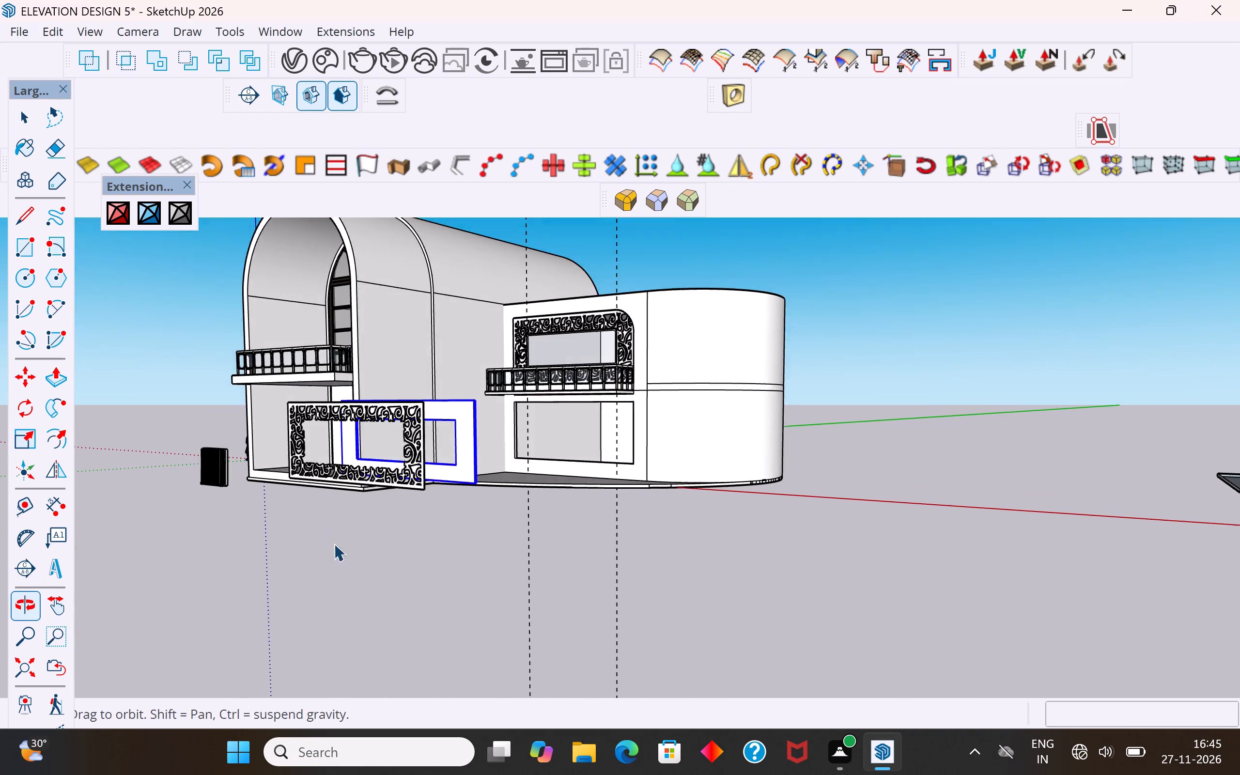
middle_drag(334, 543, 331, 543)
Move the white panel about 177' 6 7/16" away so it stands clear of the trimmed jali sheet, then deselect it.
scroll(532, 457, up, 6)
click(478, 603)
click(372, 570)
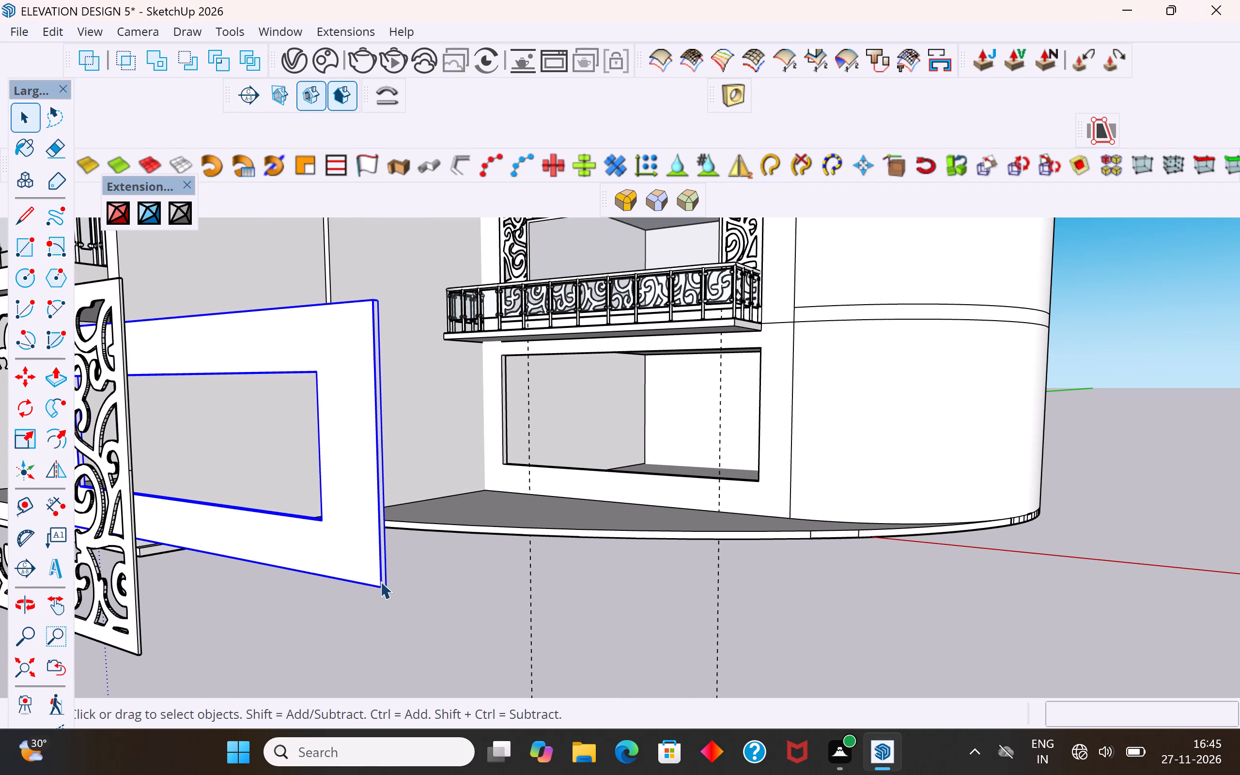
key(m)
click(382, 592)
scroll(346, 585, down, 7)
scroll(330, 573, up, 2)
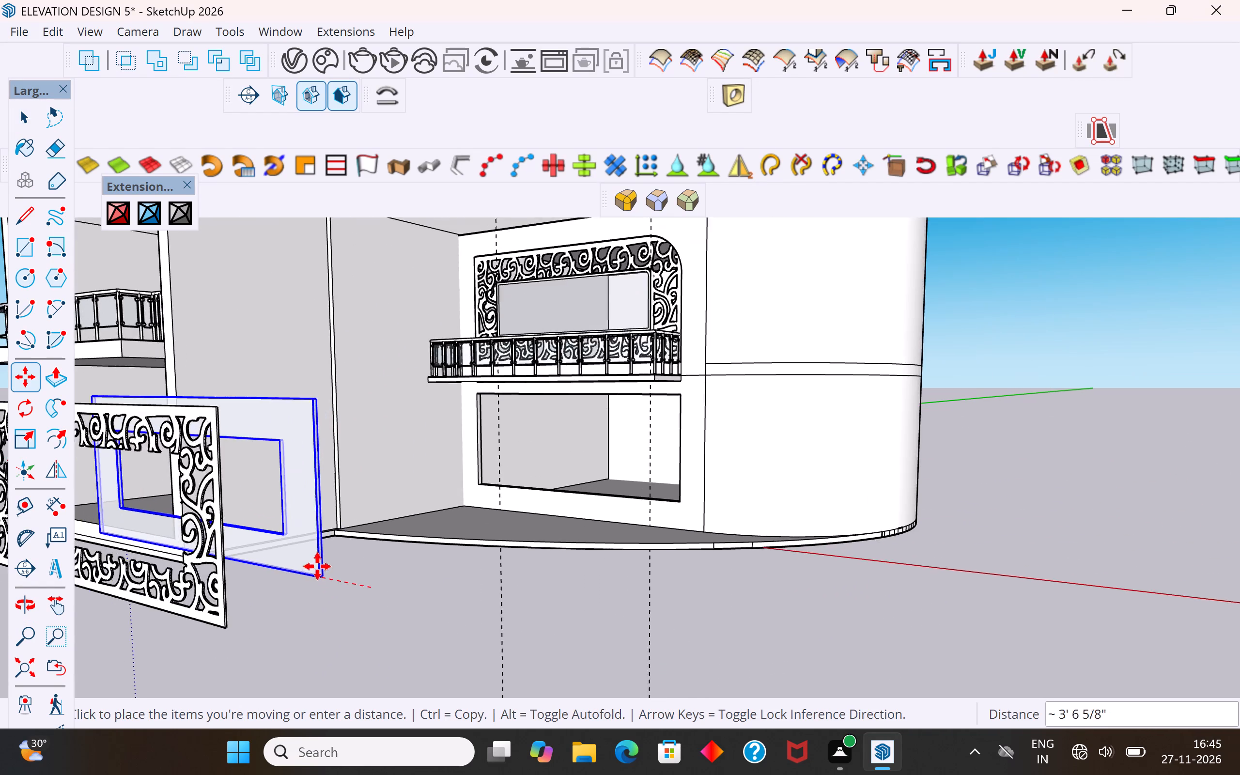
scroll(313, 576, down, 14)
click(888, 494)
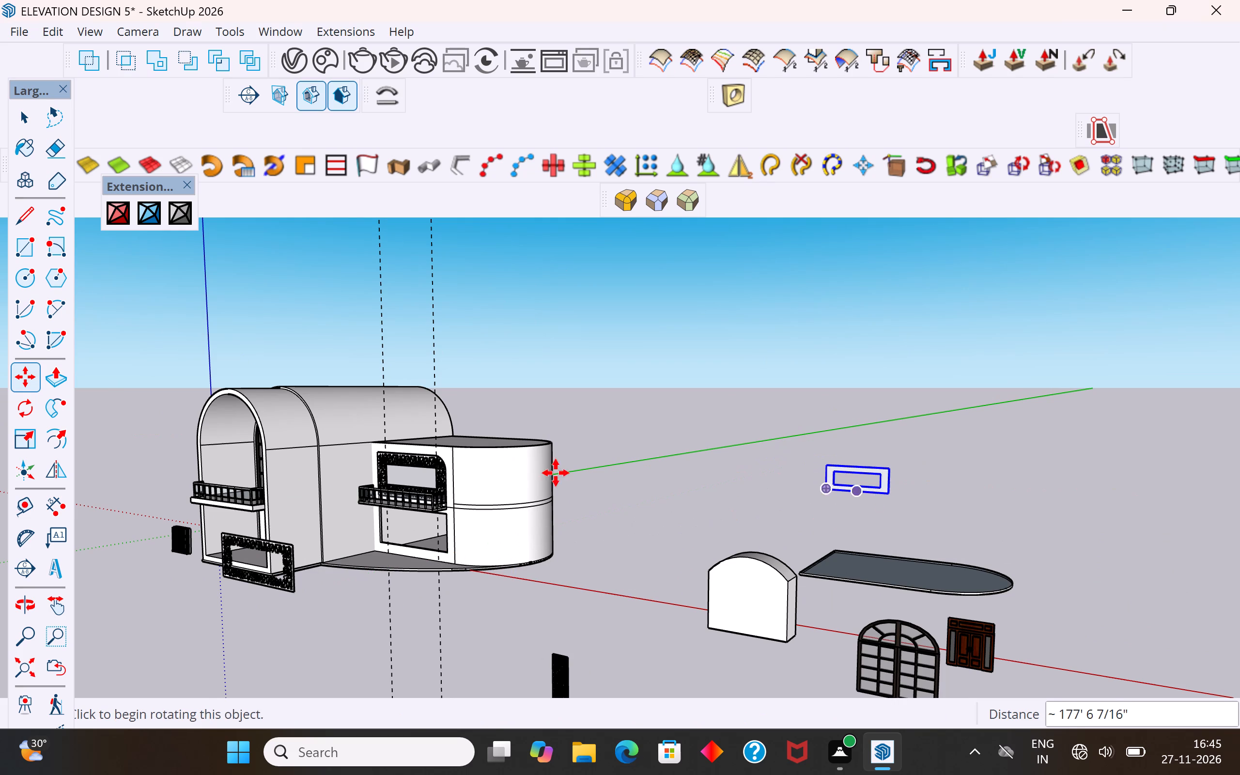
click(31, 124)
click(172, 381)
Examine the cut edges of the trimmed jali sheet against the upper jali window and the ground-floor opening.
middle_drag(209, 484, 355, 460)
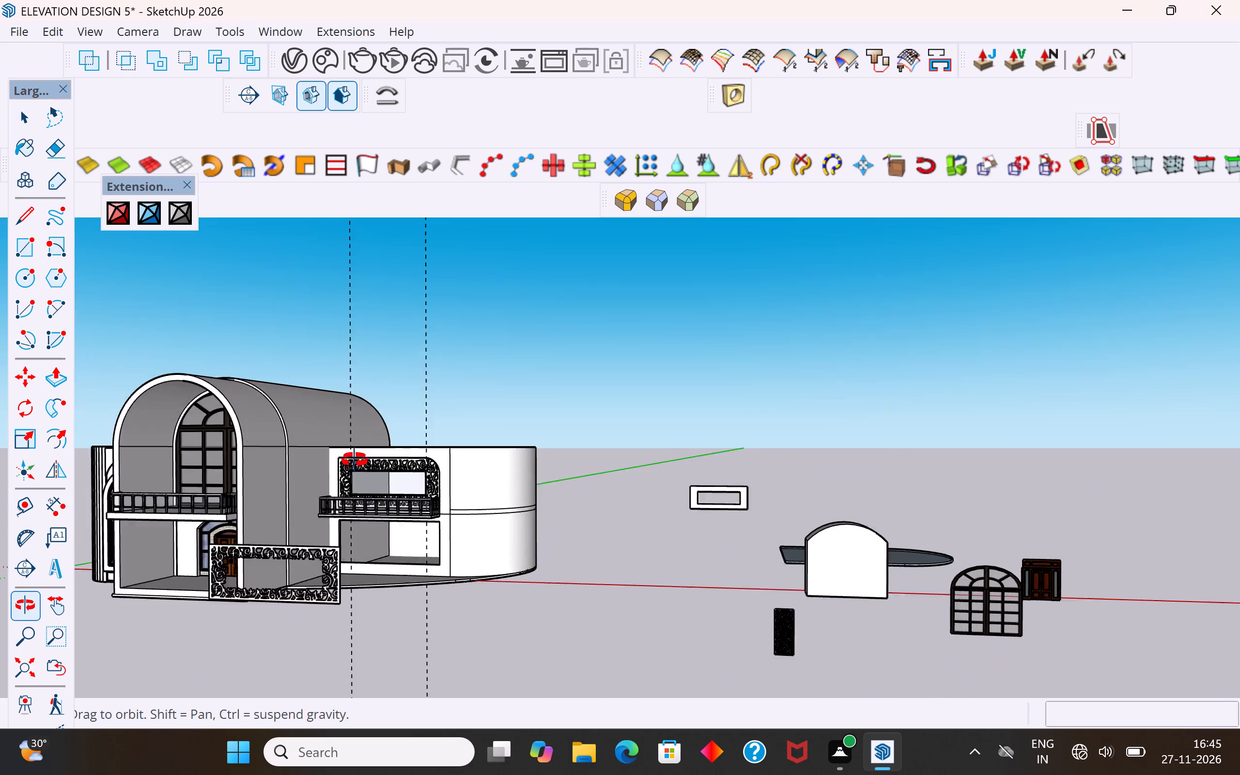
middle_drag(355, 460, 447, 424)
scroll(473, 359, down, 5)
middle_drag(464, 385, 454, 474)
scroll(441, 497, up, 10)
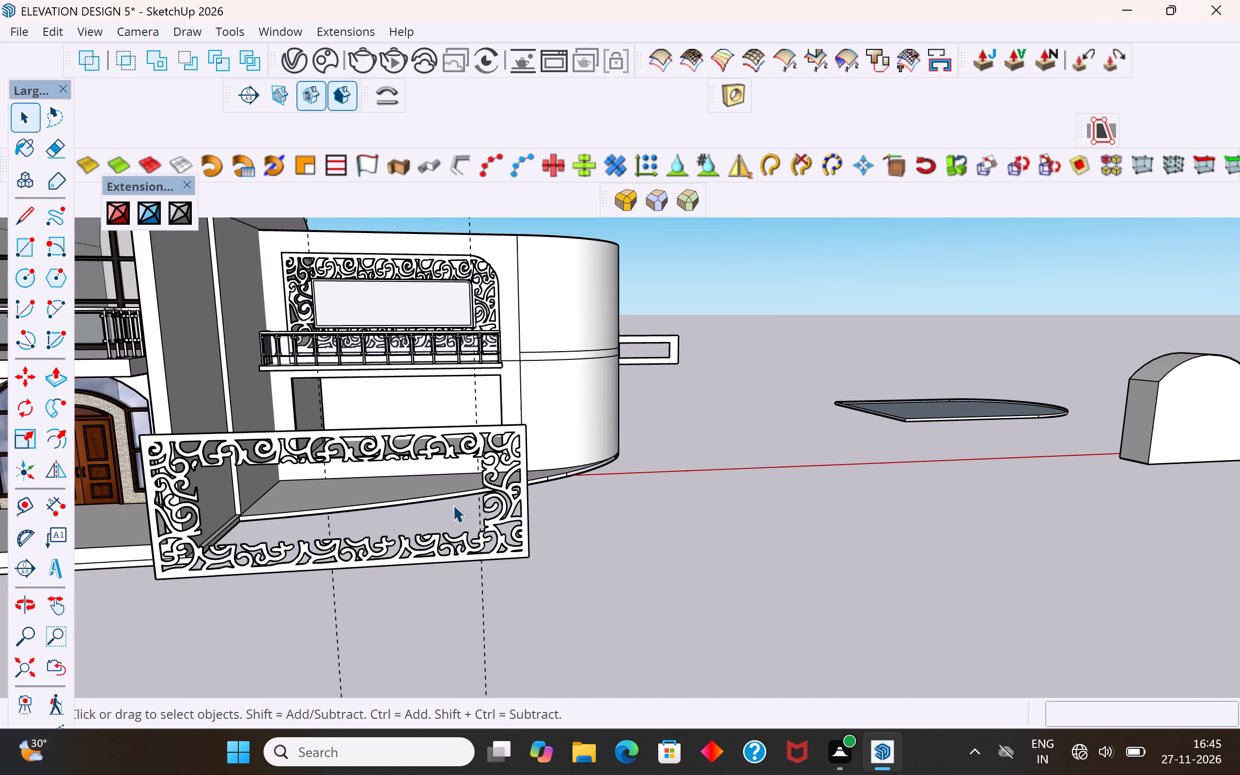
middle_drag(543, 519, 522, 543)
middle_drag(508, 536, 495, 552)
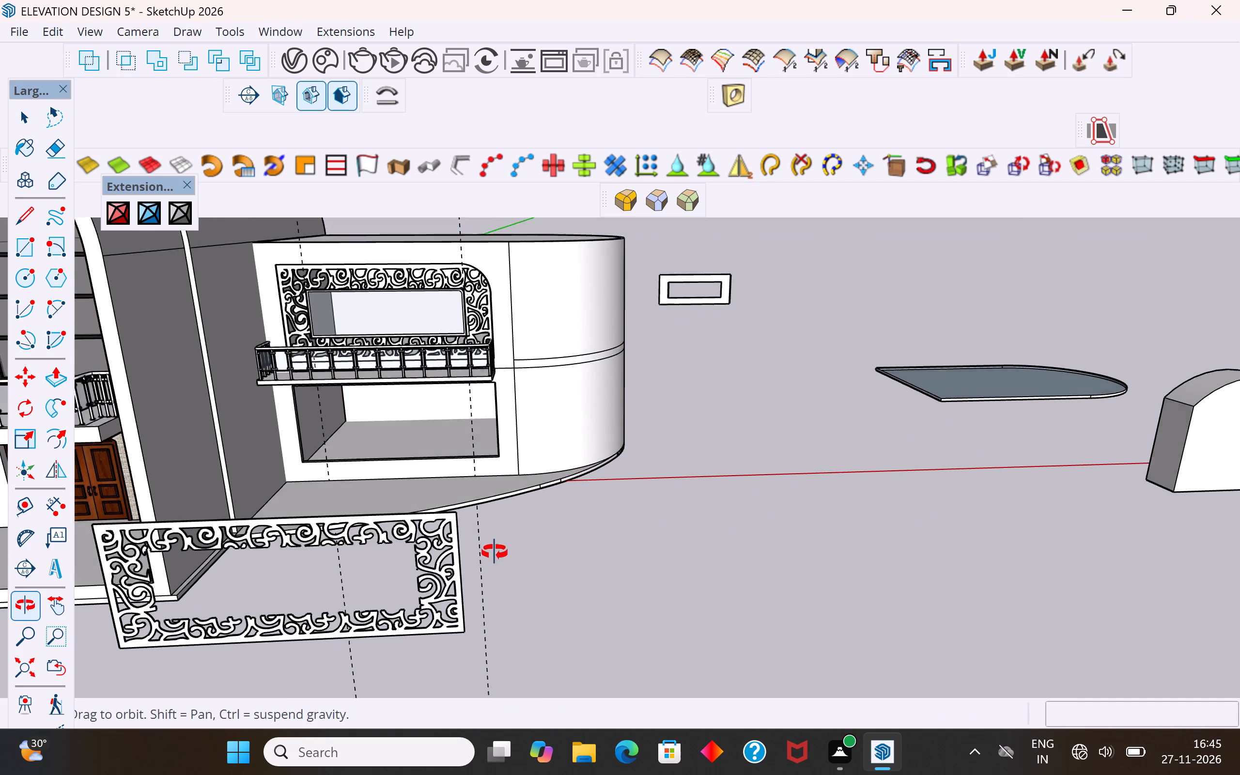
middle_drag(495, 552, 625, 460)
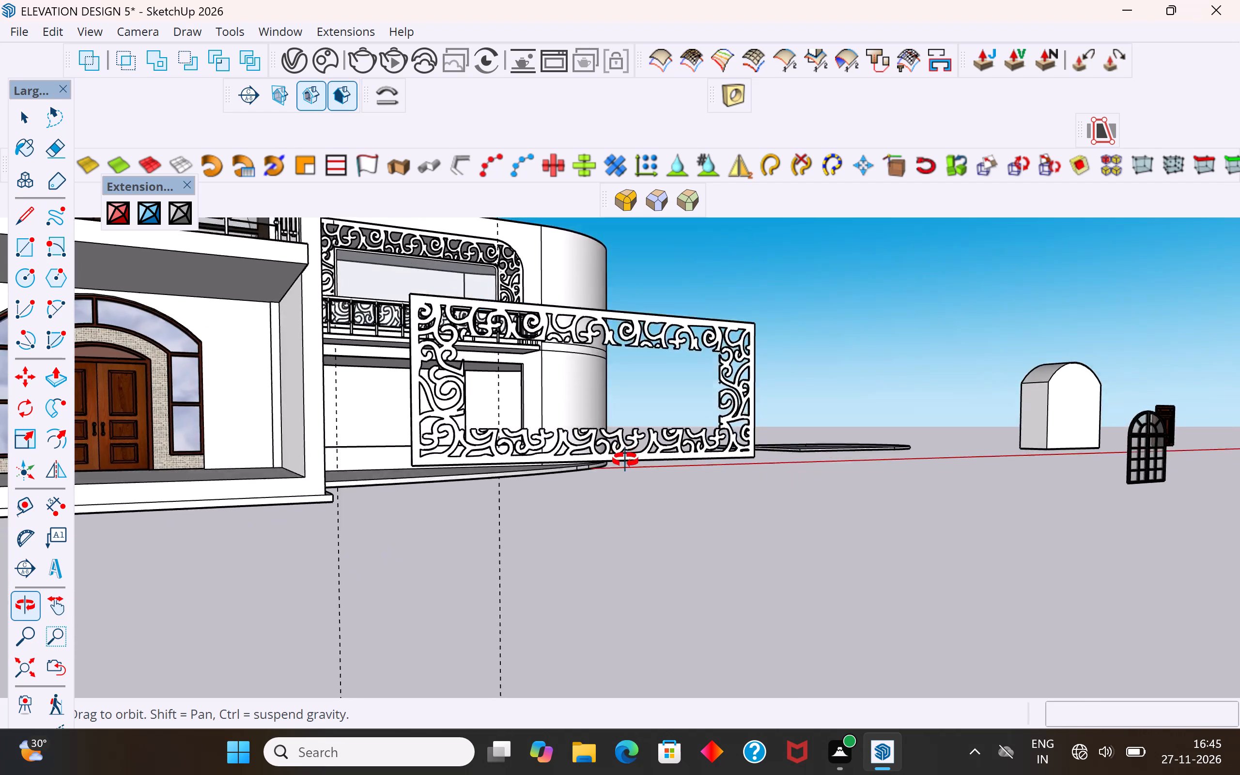
middle_drag(625, 460, 523, 520)
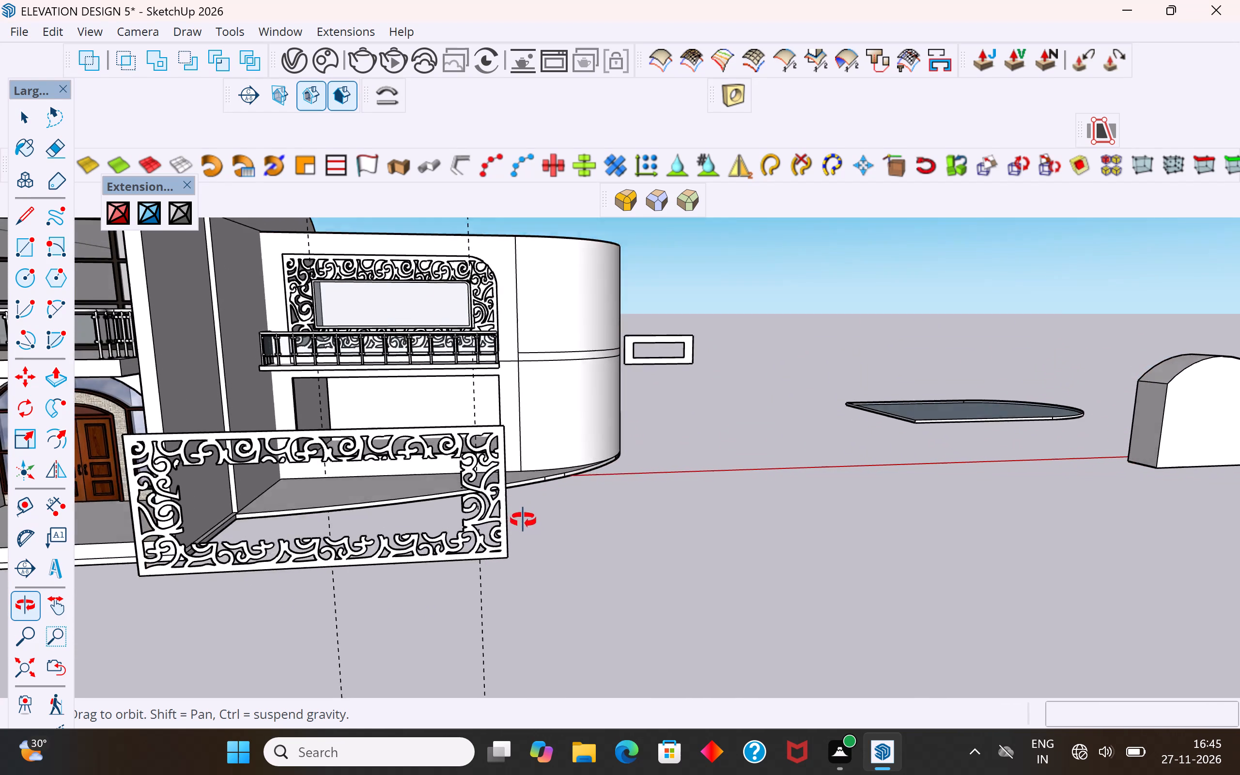
middle_drag(523, 520, 526, 527)
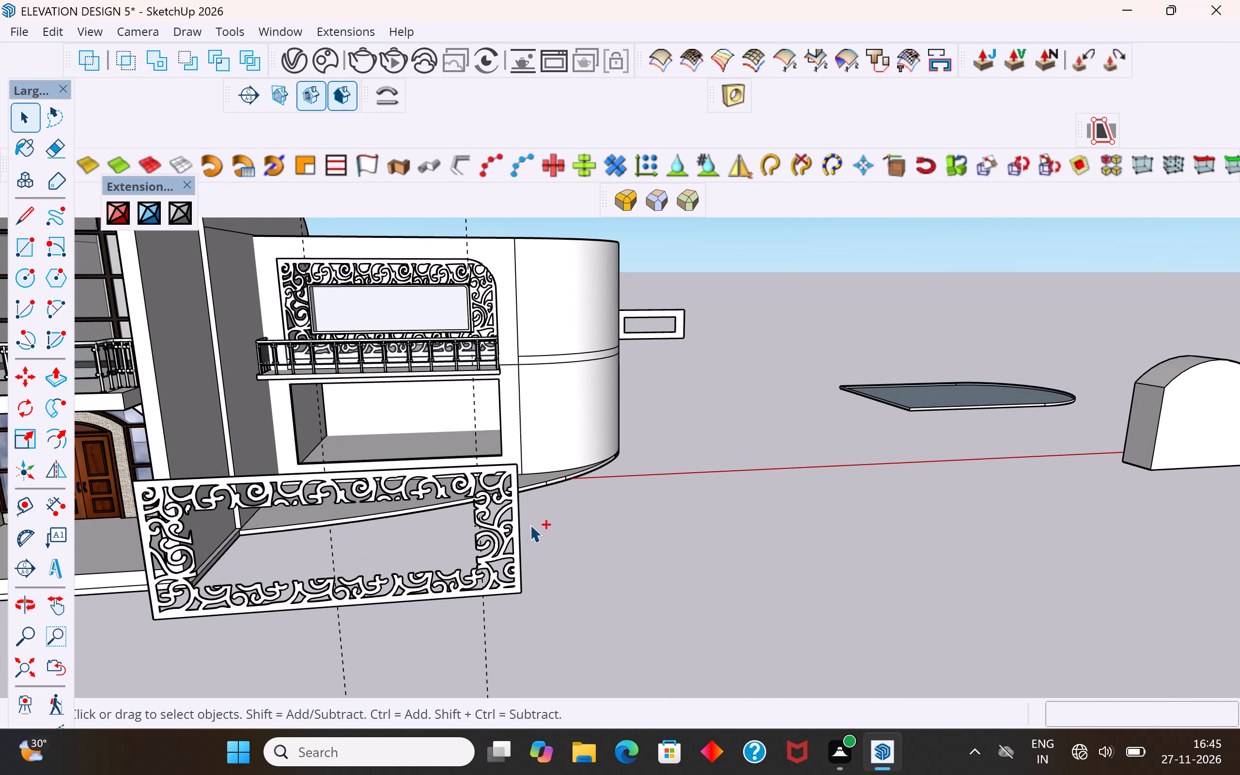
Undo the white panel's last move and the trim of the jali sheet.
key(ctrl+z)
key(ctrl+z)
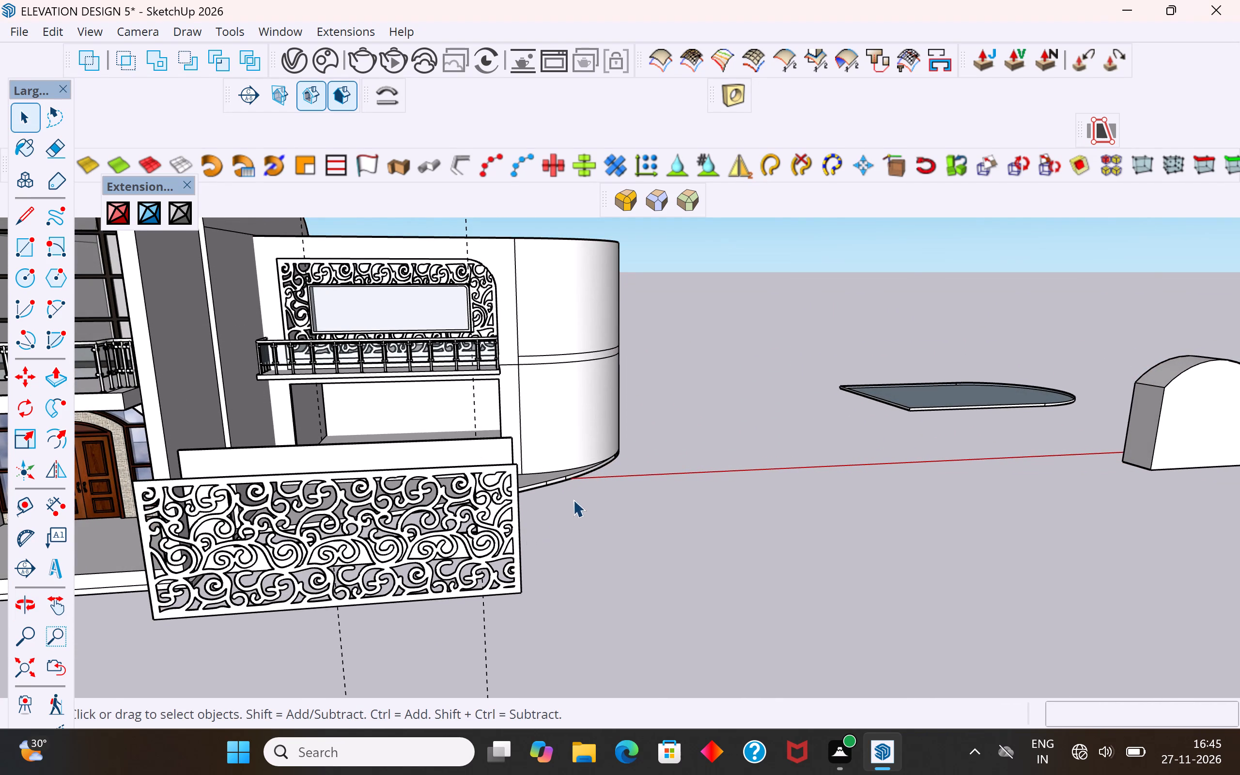
Open the white panel for editing and raise the bottom inner face of its opening about 2 13/16" with Push/Pull.
middle_drag(569, 506, 434, 514)
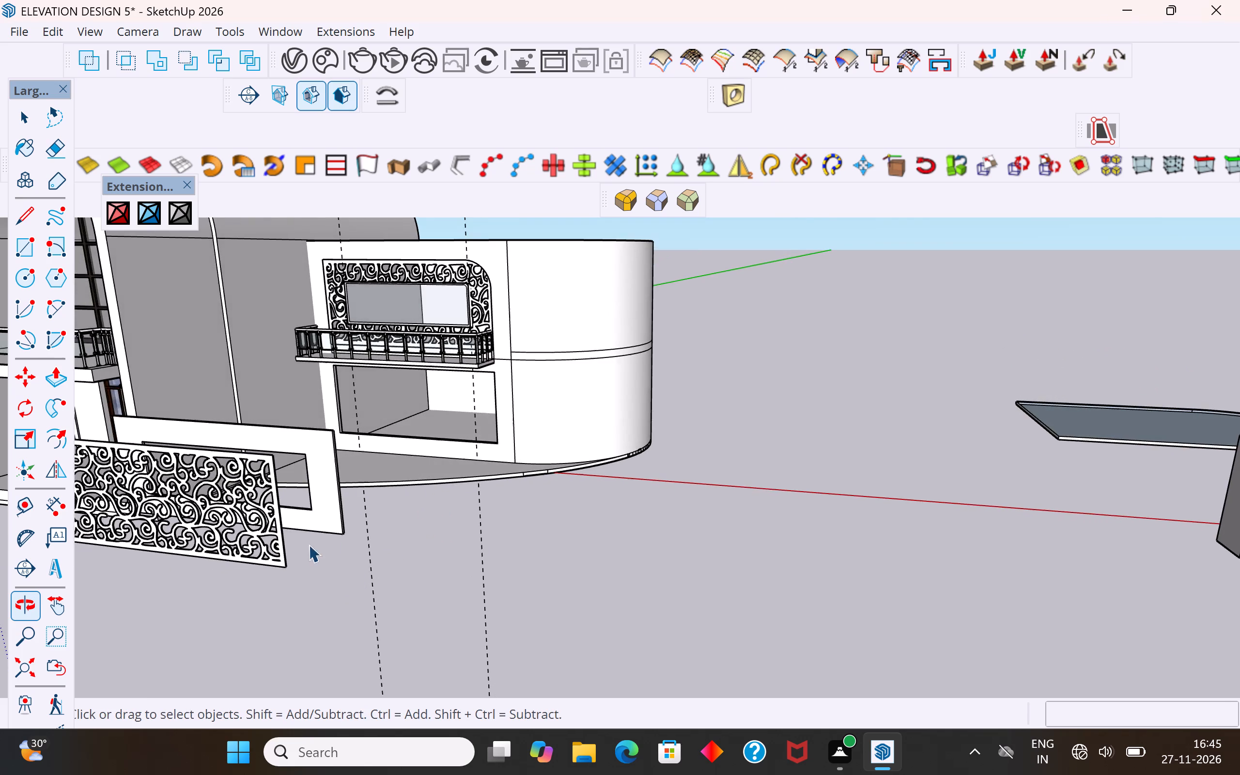
scroll(300, 515, up, 6)
scroll(295, 380, up, 3)
middle_drag(285, 366, 261, 331)
scroll(266, 511, up, 2)
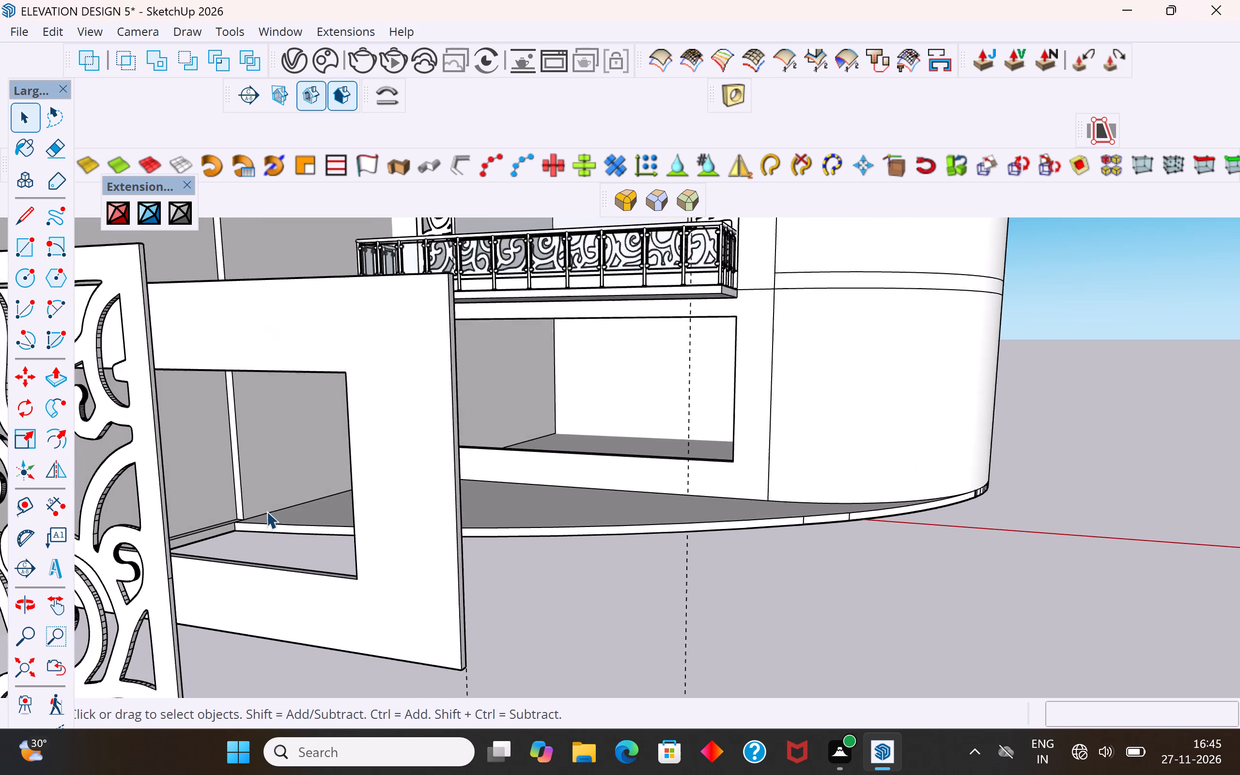
scroll(266, 511, up, 3)
scroll(253, 465, down, 6)
middle_drag(261, 532, 240, 563)
scroll(240, 563, up, 7)
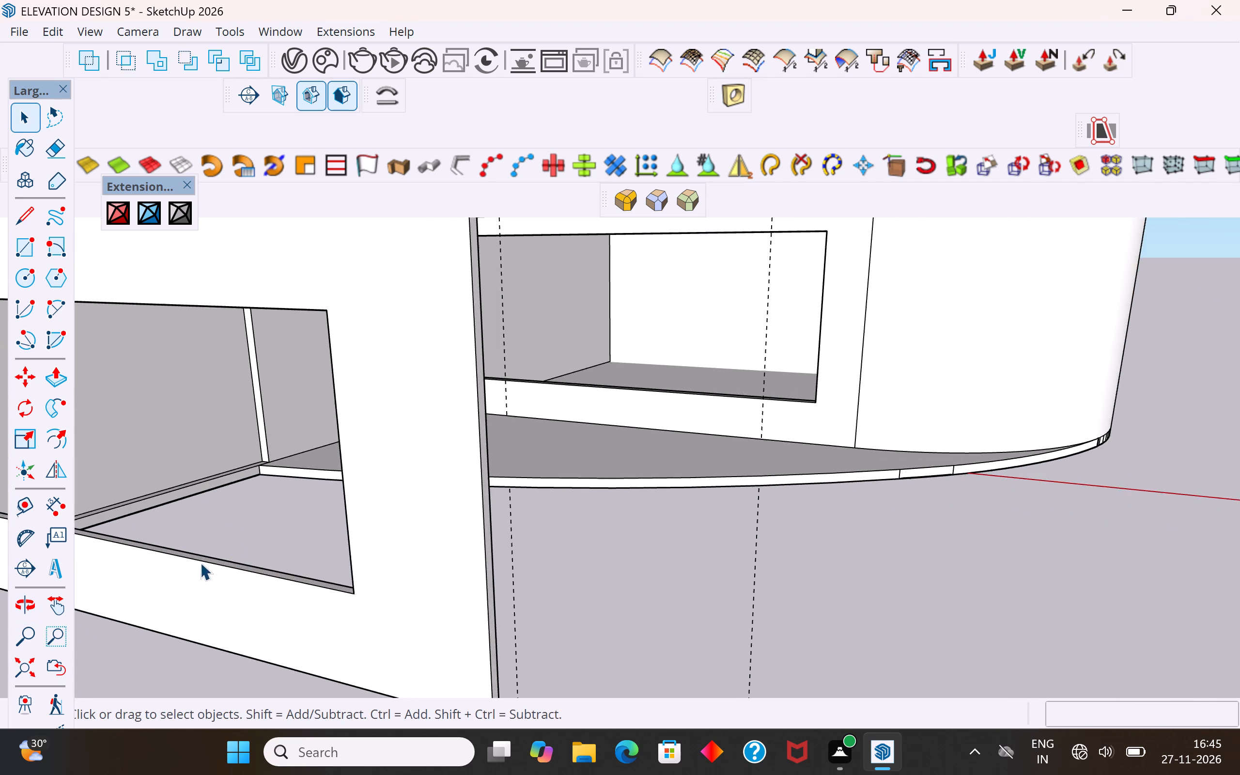
scroll(200, 562, up, 3)
click(198, 554)
scroll(198, 554, up, 8)
double_click(196, 558)
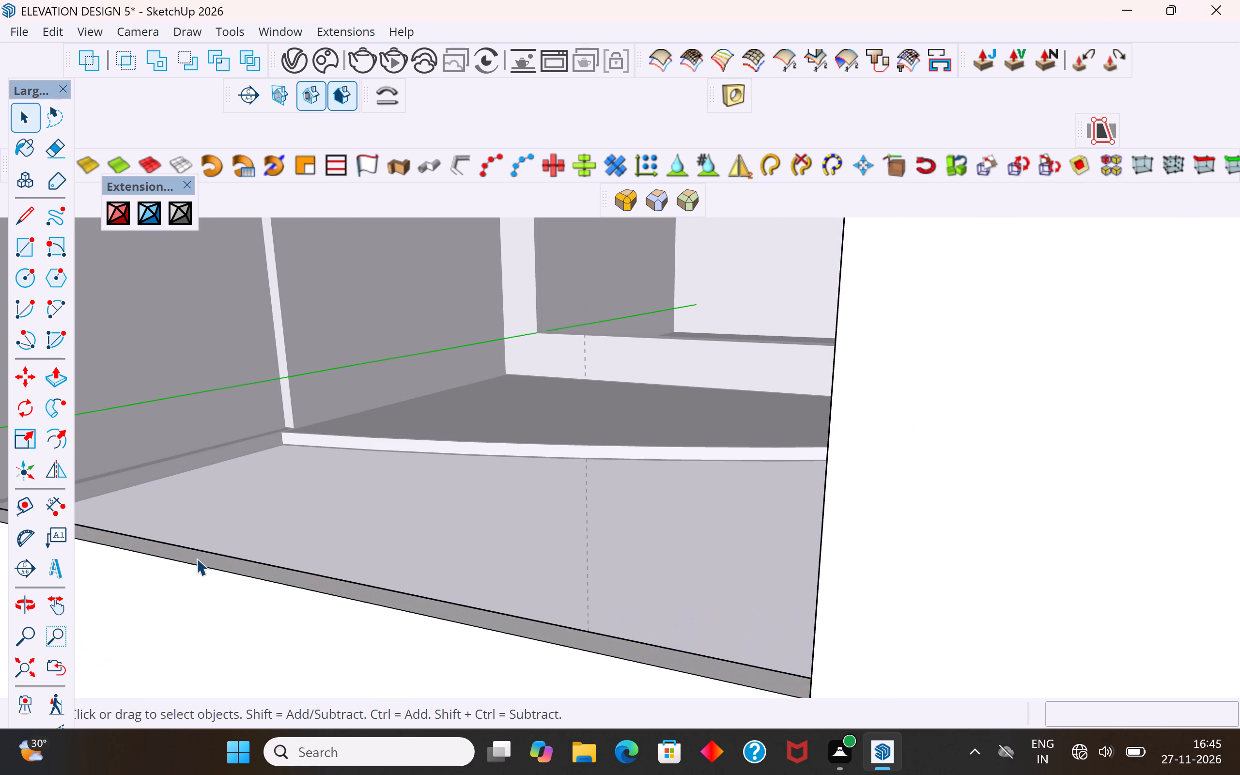
click(200, 555)
click(60, 383)
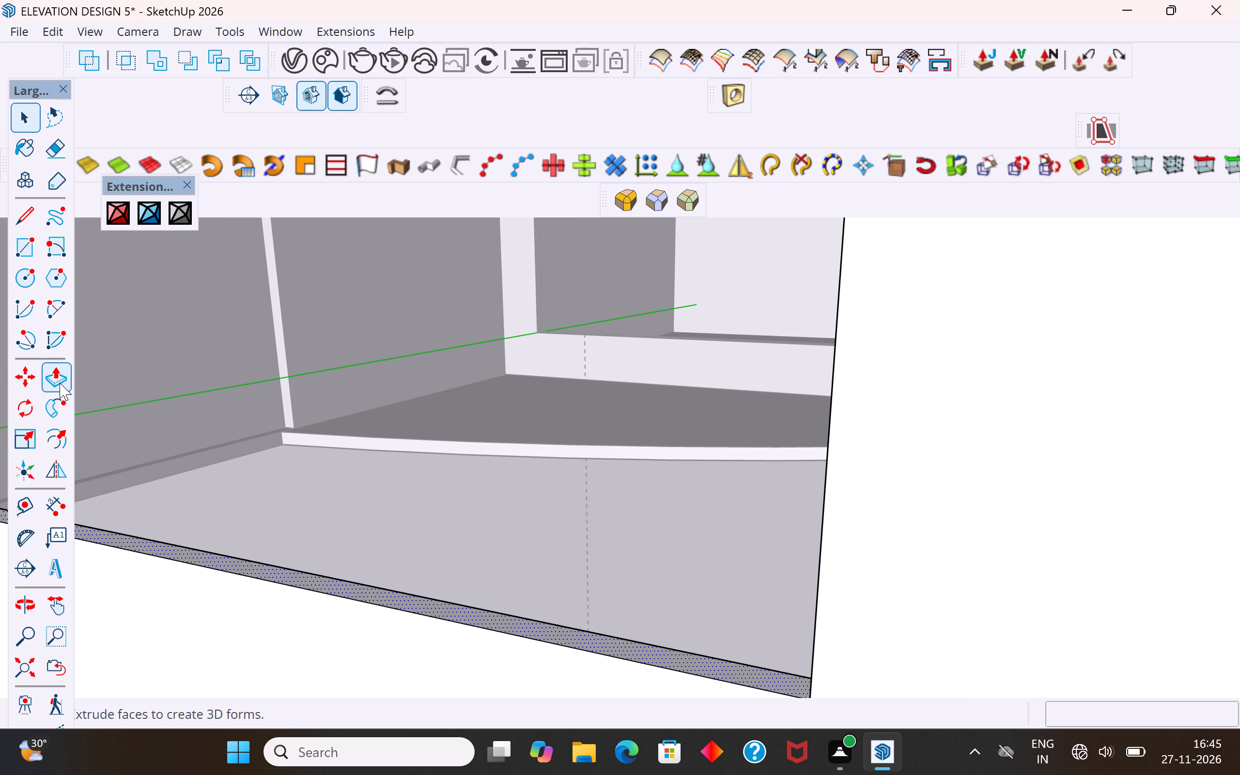
click(184, 561)
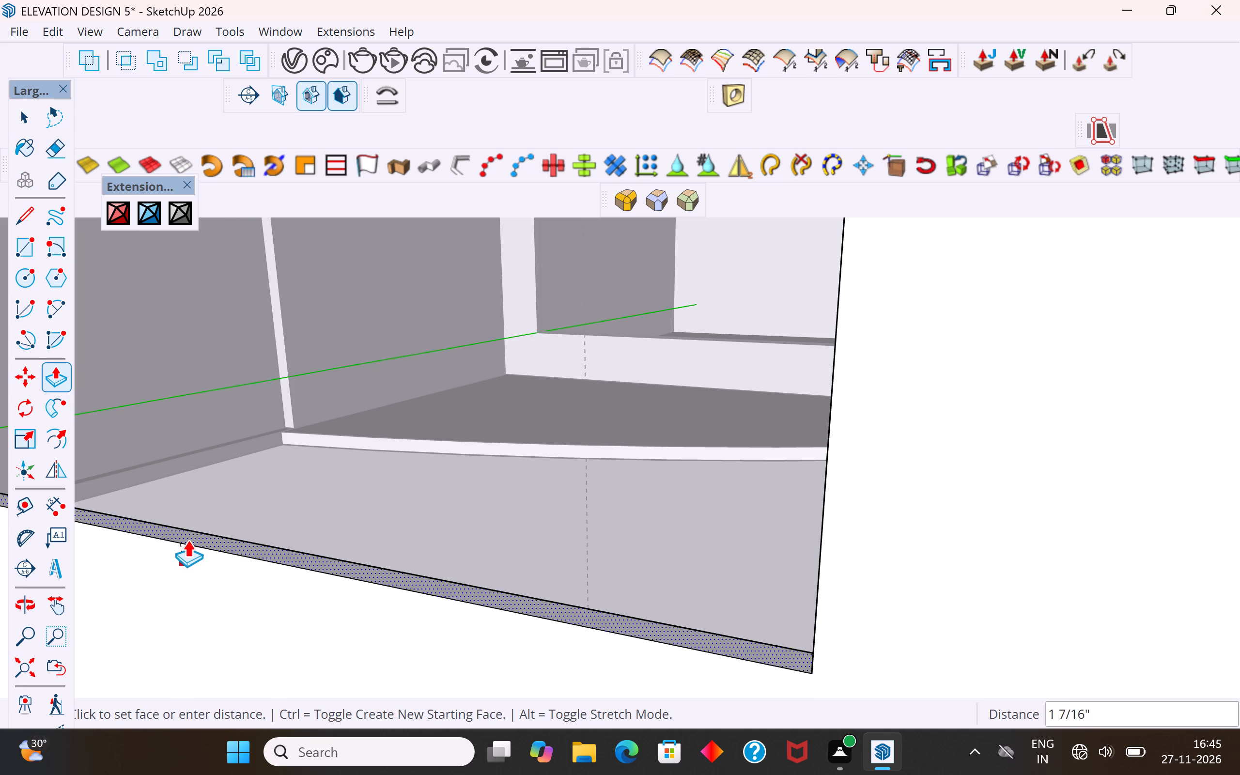
click(194, 523)
Push/Pull the top inner face of the white panel's opening downward about 2 13/16", then finish editing the panel.
scroll(297, 551, down, 17)
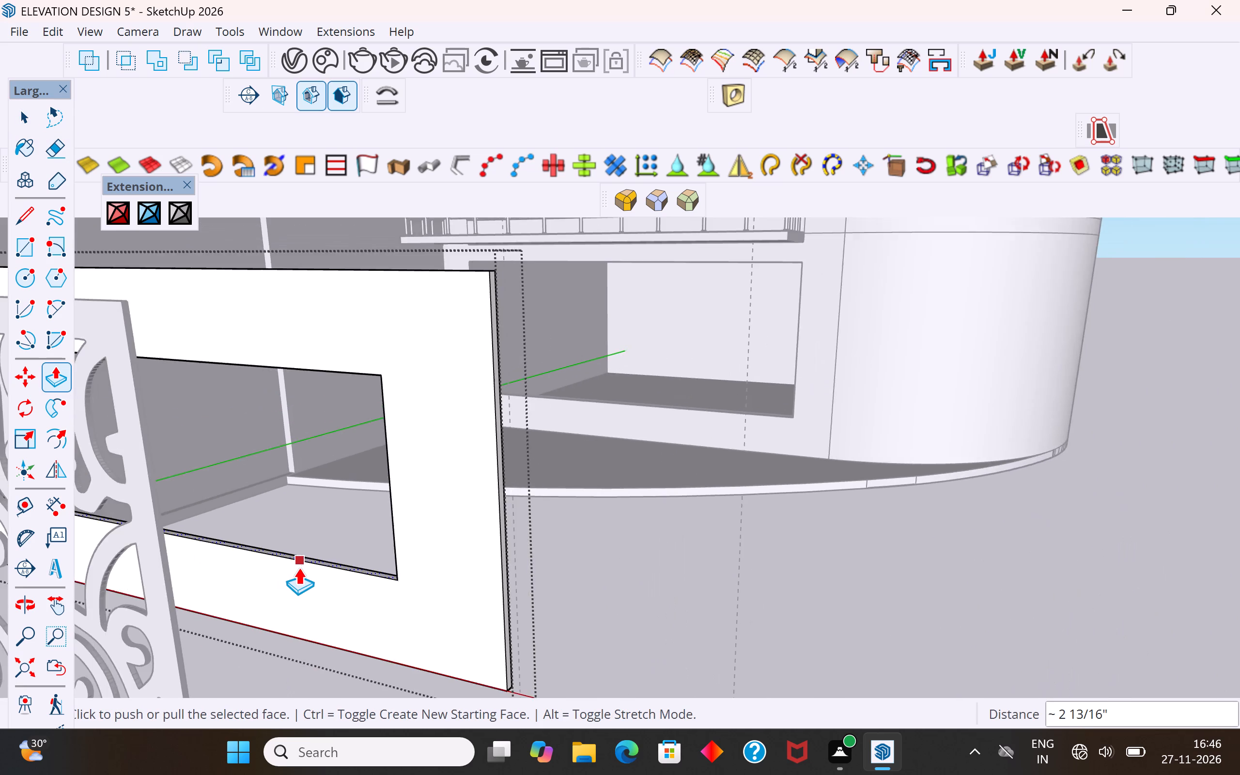
scroll(298, 567, down, 5)
middle_drag(298, 569, 294, 516)
scroll(298, 569, up, 1)
scroll(280, 533, down, 4)
middle_drag(286, 380, 284, 362)
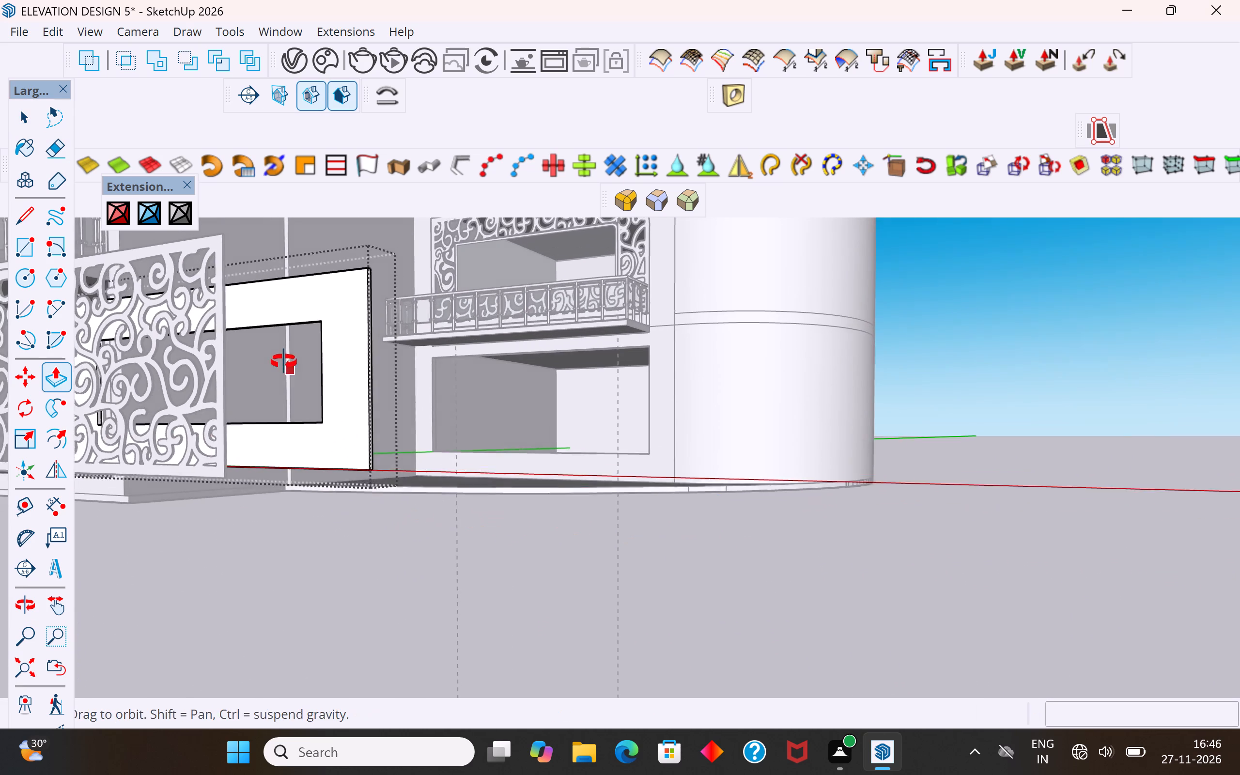
middle_drag(284, 362, 283, 359)
scroll(280, 281, up, 15)
middle_drag(278, 281, 279, 259)
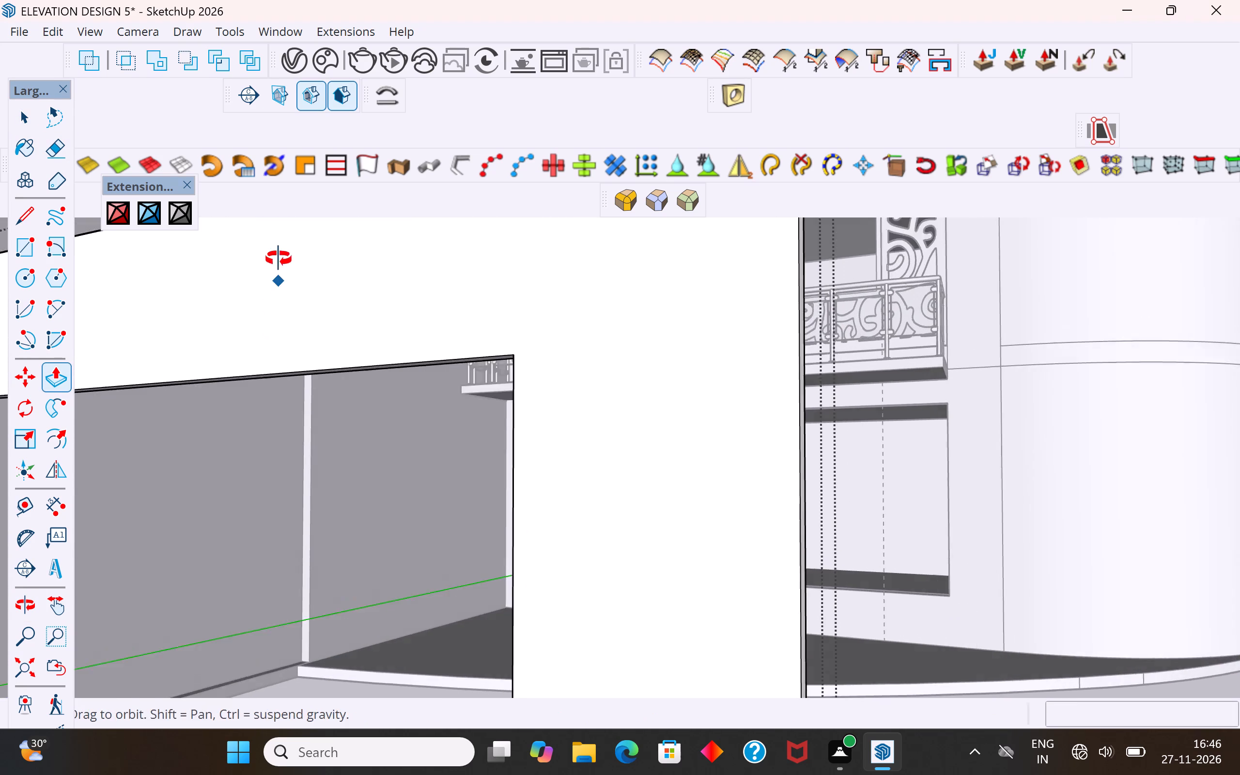
middle_drag(279, 259, 285, 232)
click(25, 120)
middle_drag(222, 340, 217, 261)
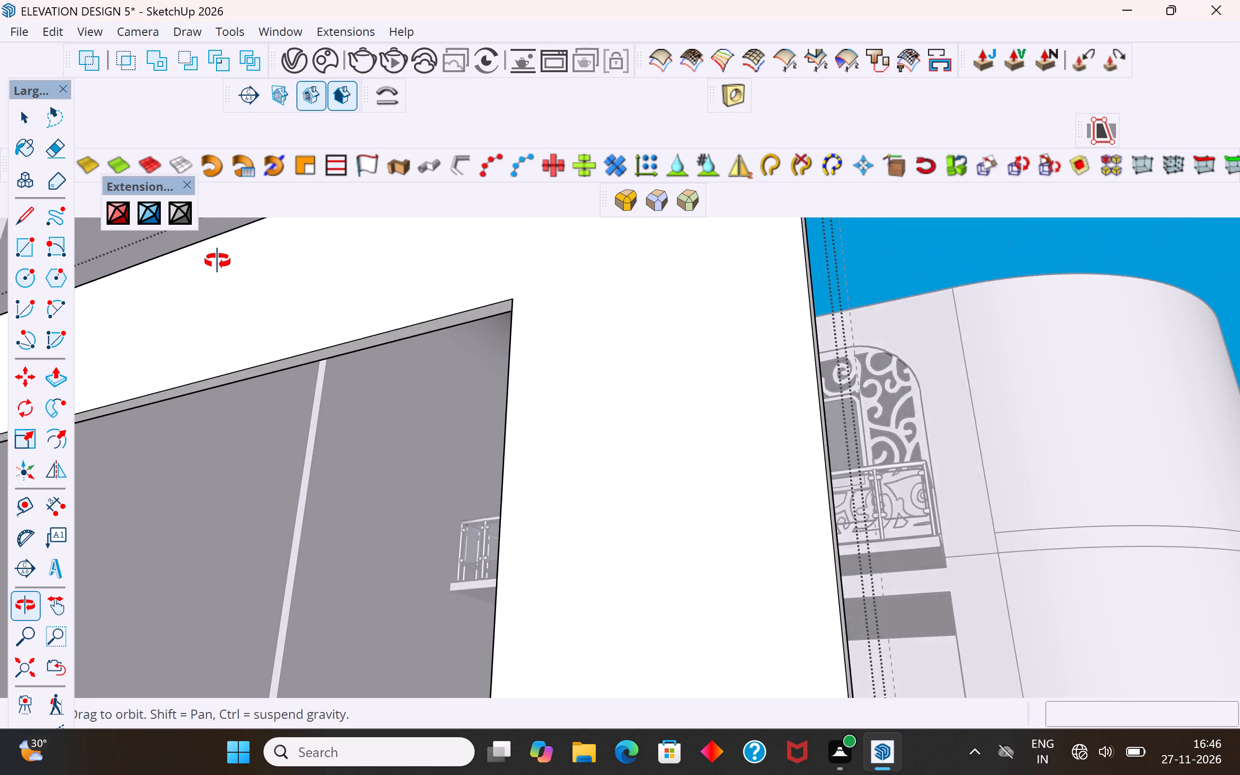
middle_drag(217, 261, 217, 251)
scroll(246, 396, up, 5)
scroll(242, 386, down, 4)
scroll(294, 346, up, 2)
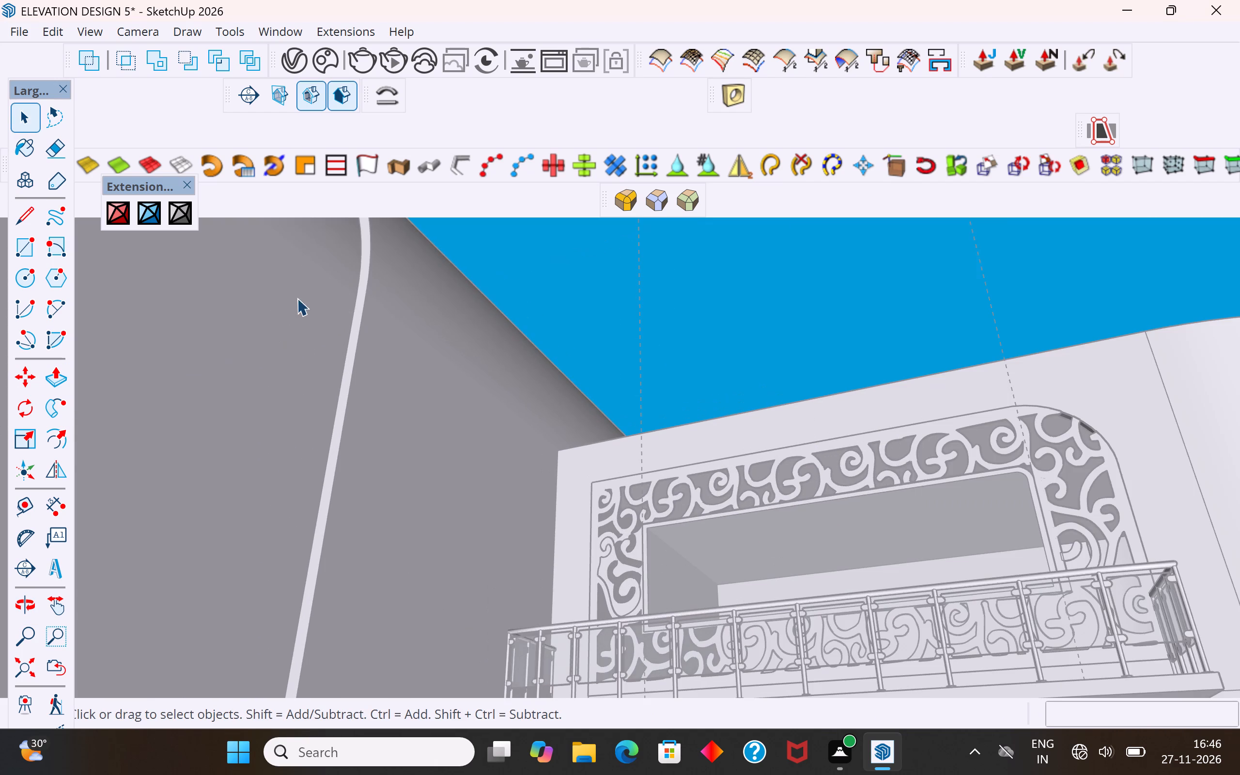
scroll(279, 414, down, 2)
click(300, 387)
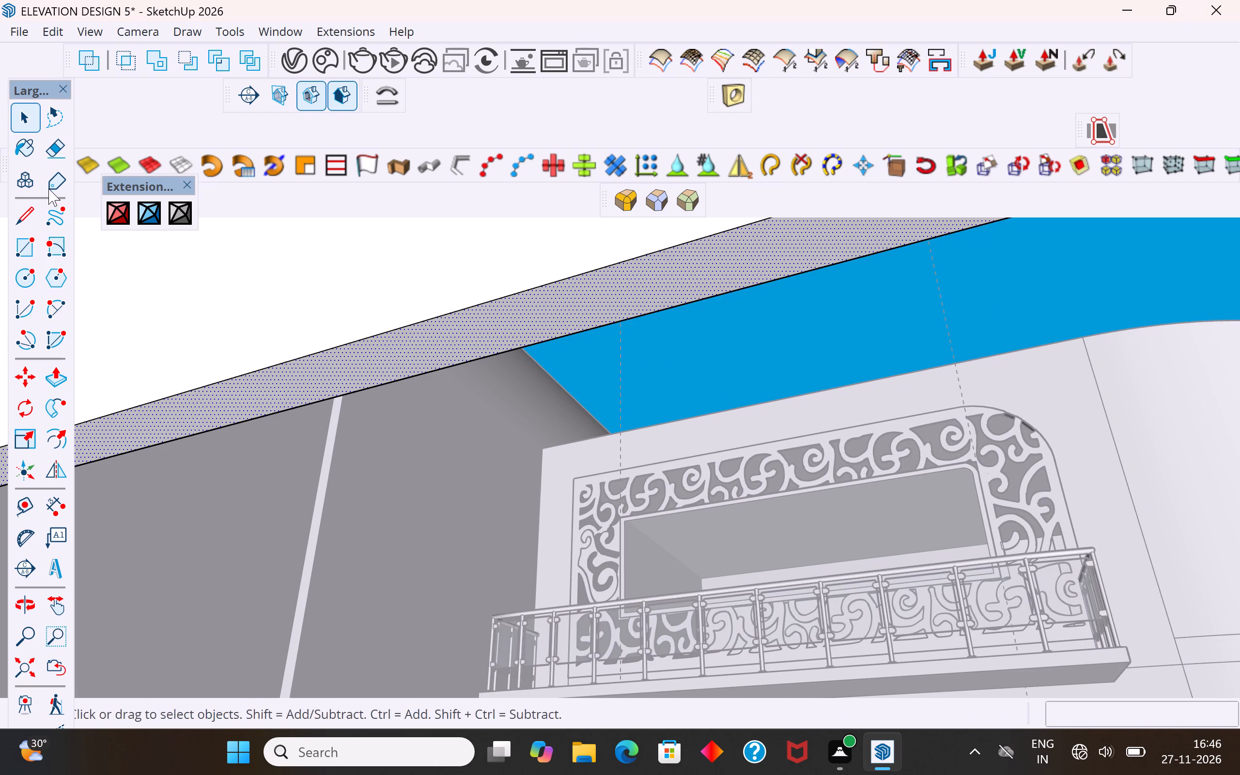
click(56, 385)
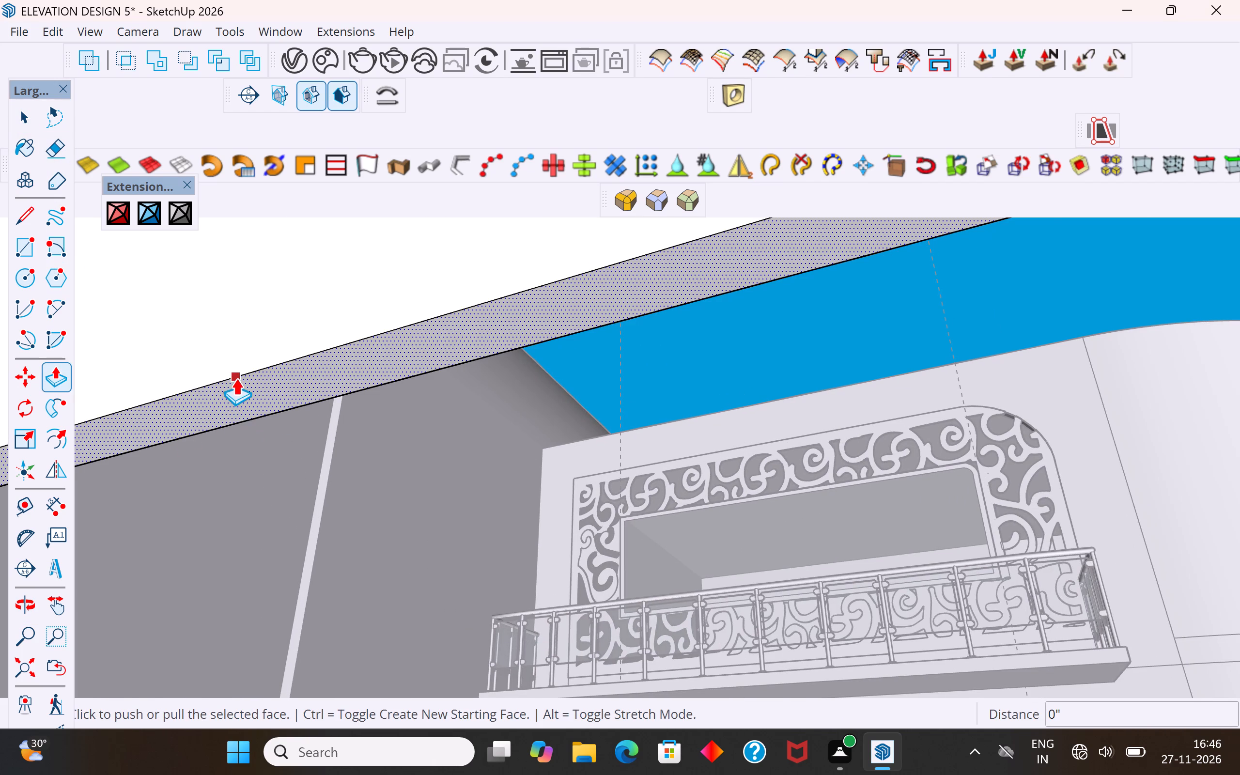
click(236, 378)
scroll(244, 425, down, 14)
scroll(245, 425, up, 1)
scroll(245, 425, down, 1)
middle_drag(245, 425, 258, 438)
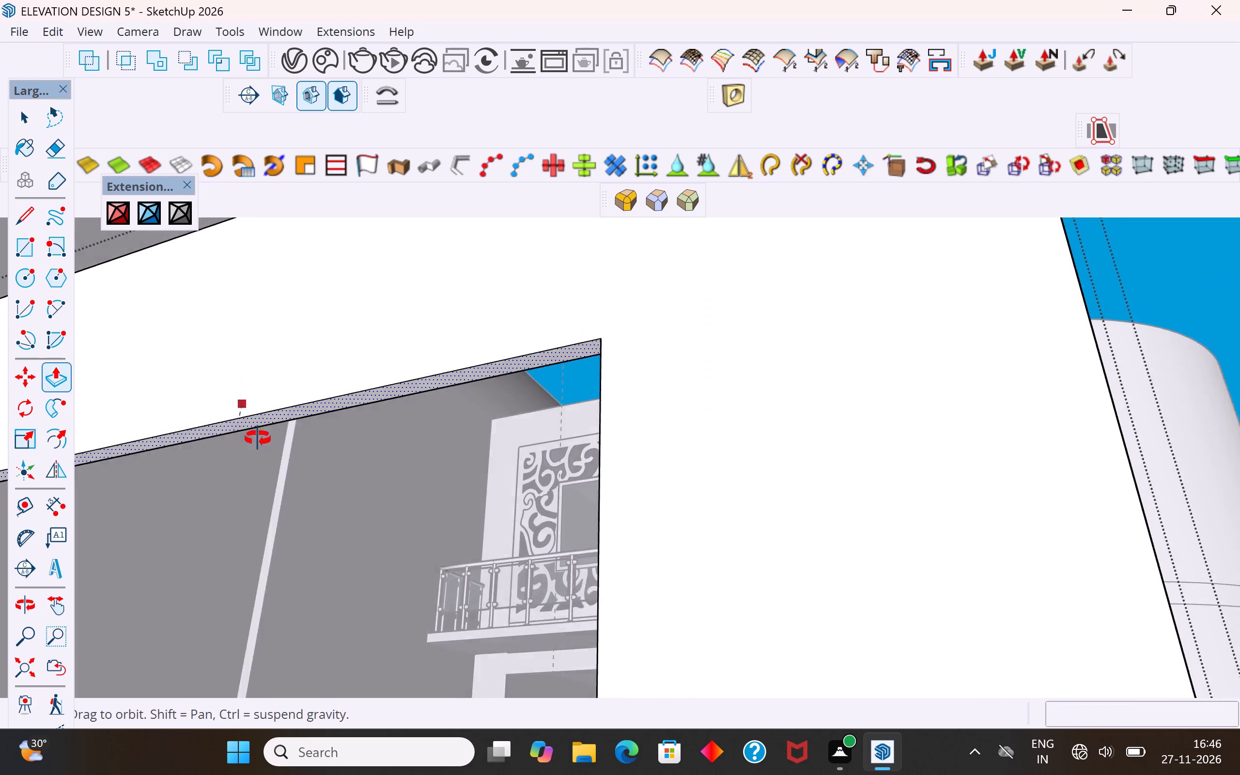
middle_drag(258, 438, 343, 572)
scroll(325, 505, down, 12)
middle_drag(344, 511, 338, 656)
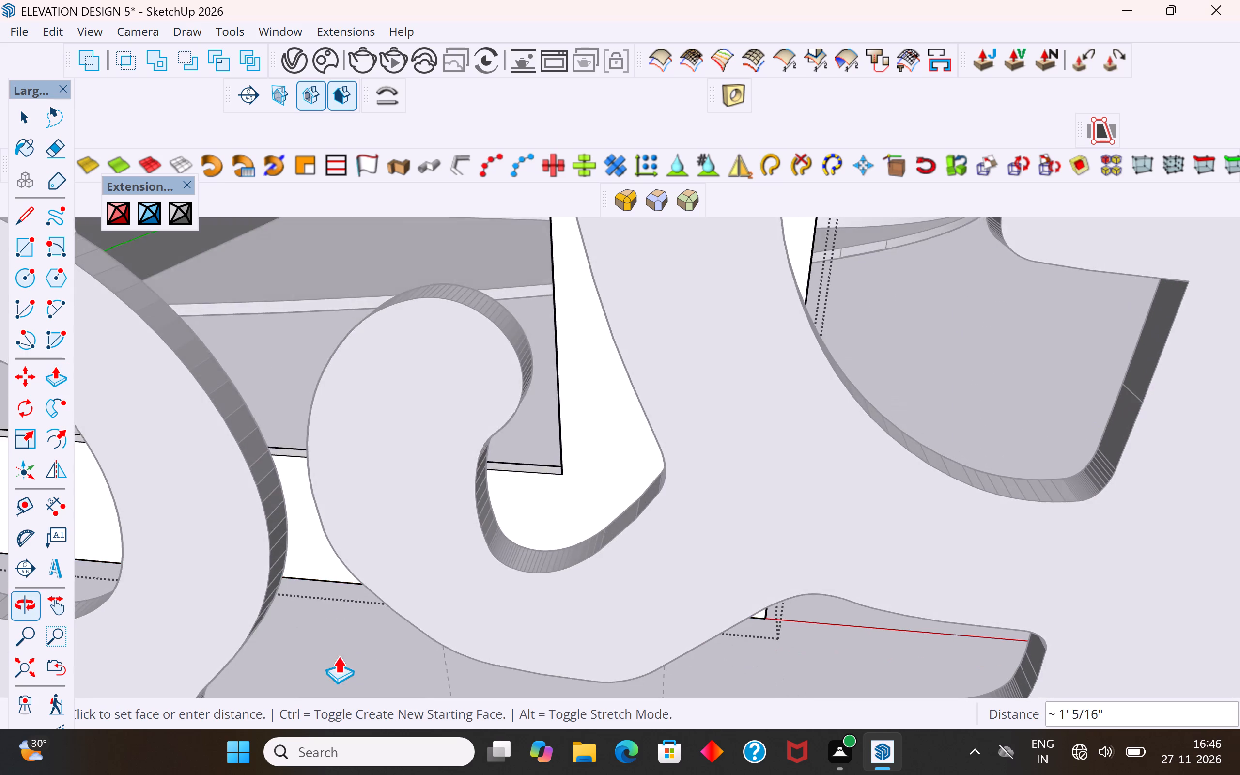
middle_drag(338, 656, 338, 660)
scroll(279, 525, down, 12)
middle_drag(297, 534, 488, 606)
scroll(359, 532, down, 9)
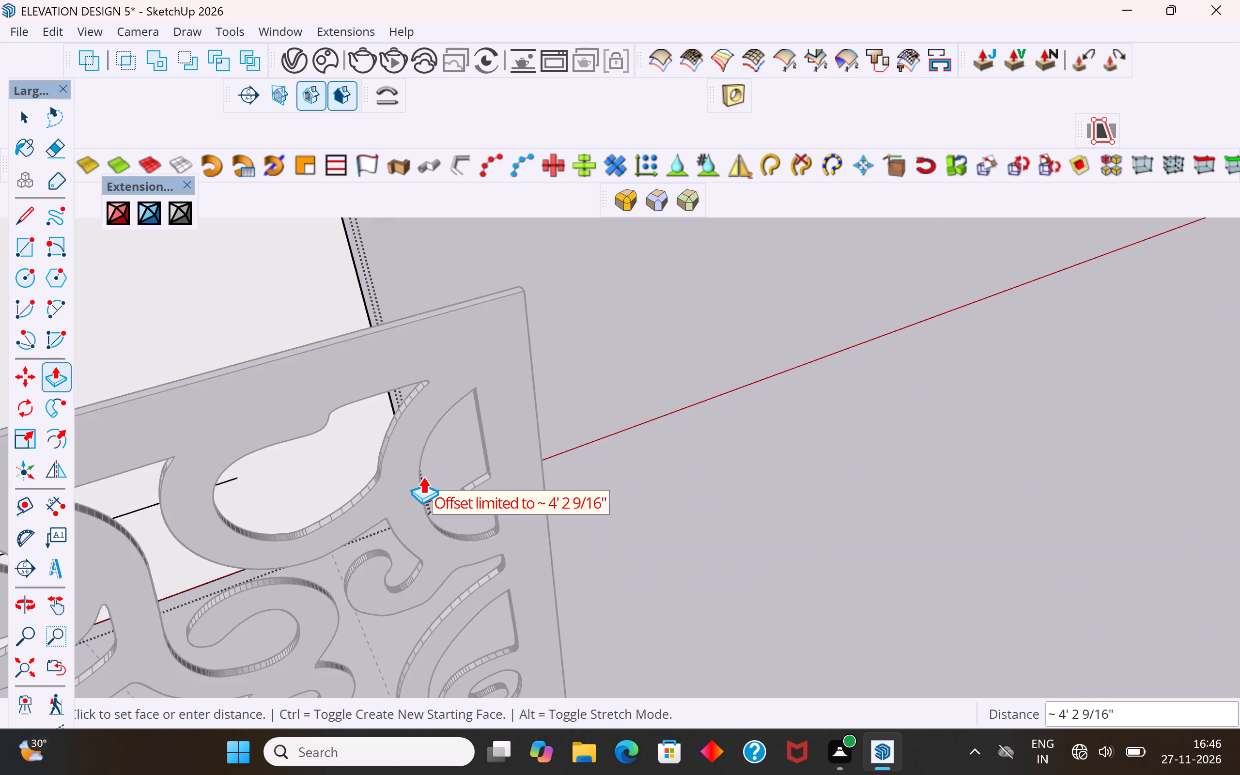
scroll(423, 476, down, 3)
middle_drag(527, 438, 350, 505)
scroll(501, 580, down, 6)
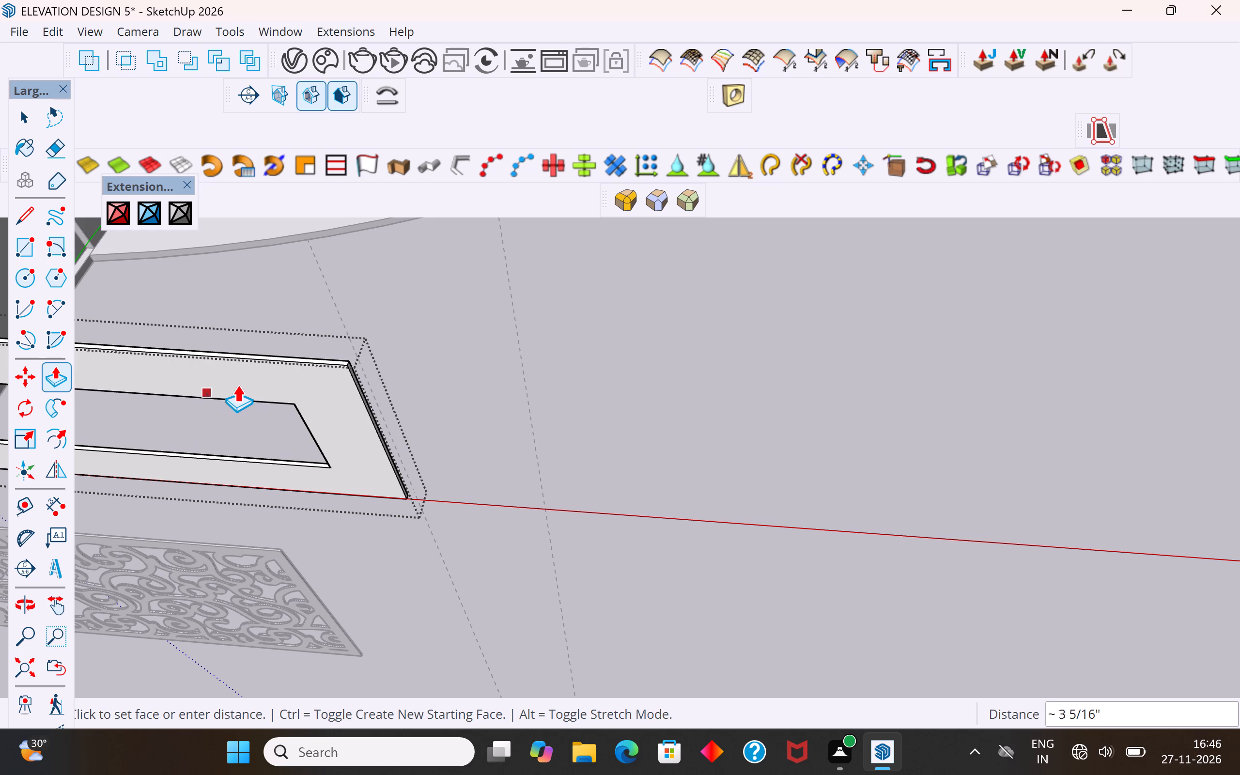
click(237, 384)
middle_drag(496, 466, 476, 353)
scroll(531, 461, down, 6)
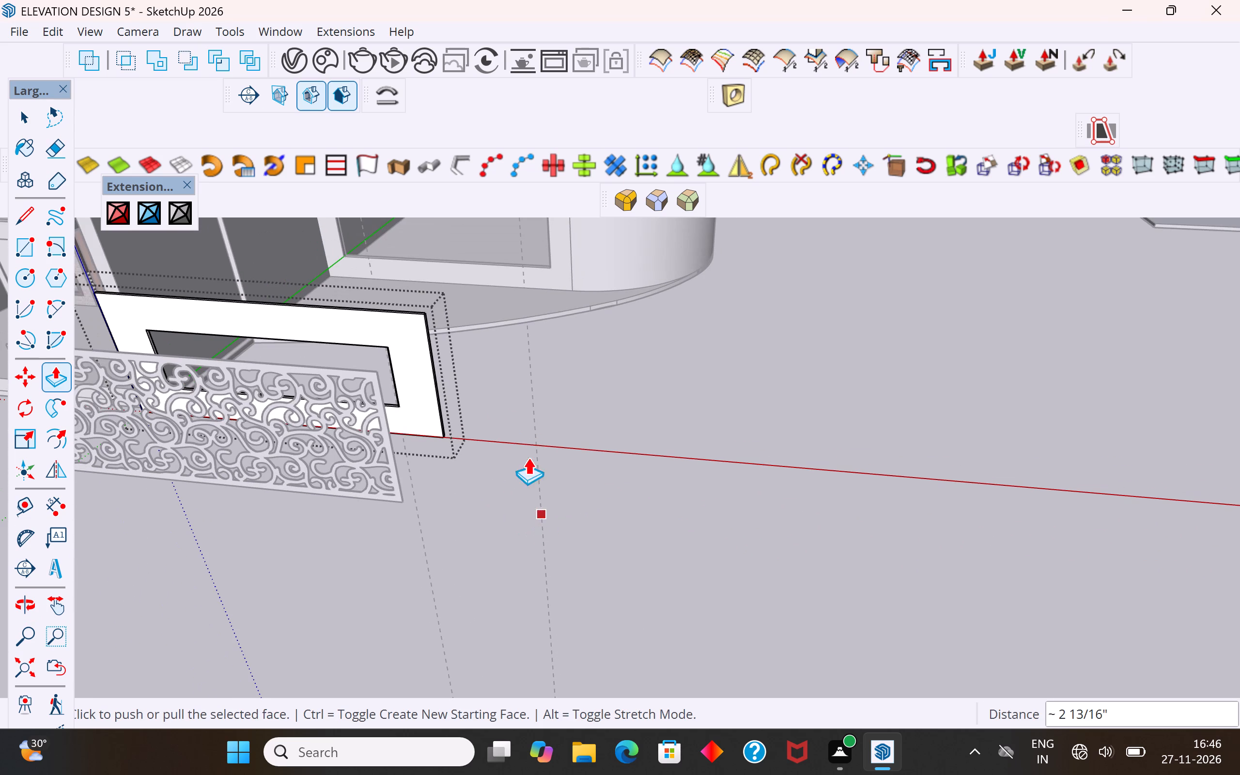
click(30, 109)
click(206, 471)
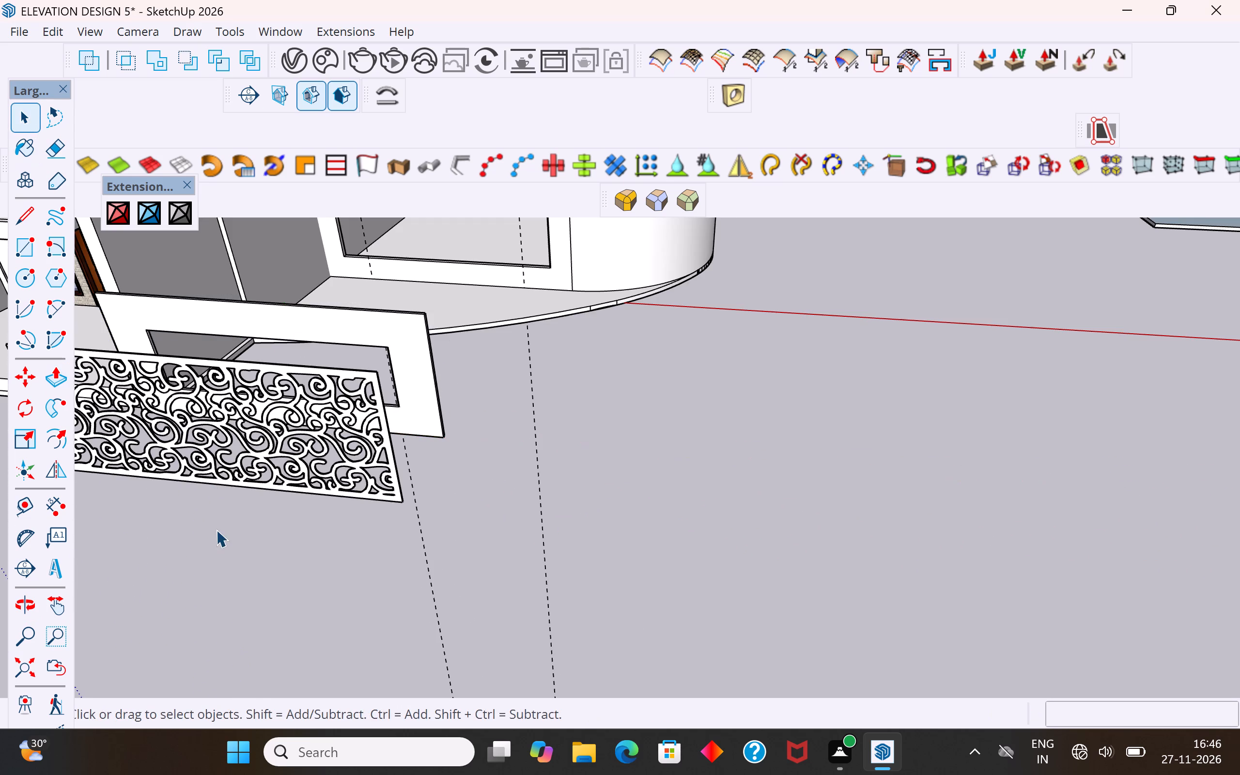
click(216, 529)
Move the jali sheet about 31' 1 7/8" along the red axis, clear of the white panel, and deselect it.
middle_drag(290, 526, 426, 495)
click(342, 446)
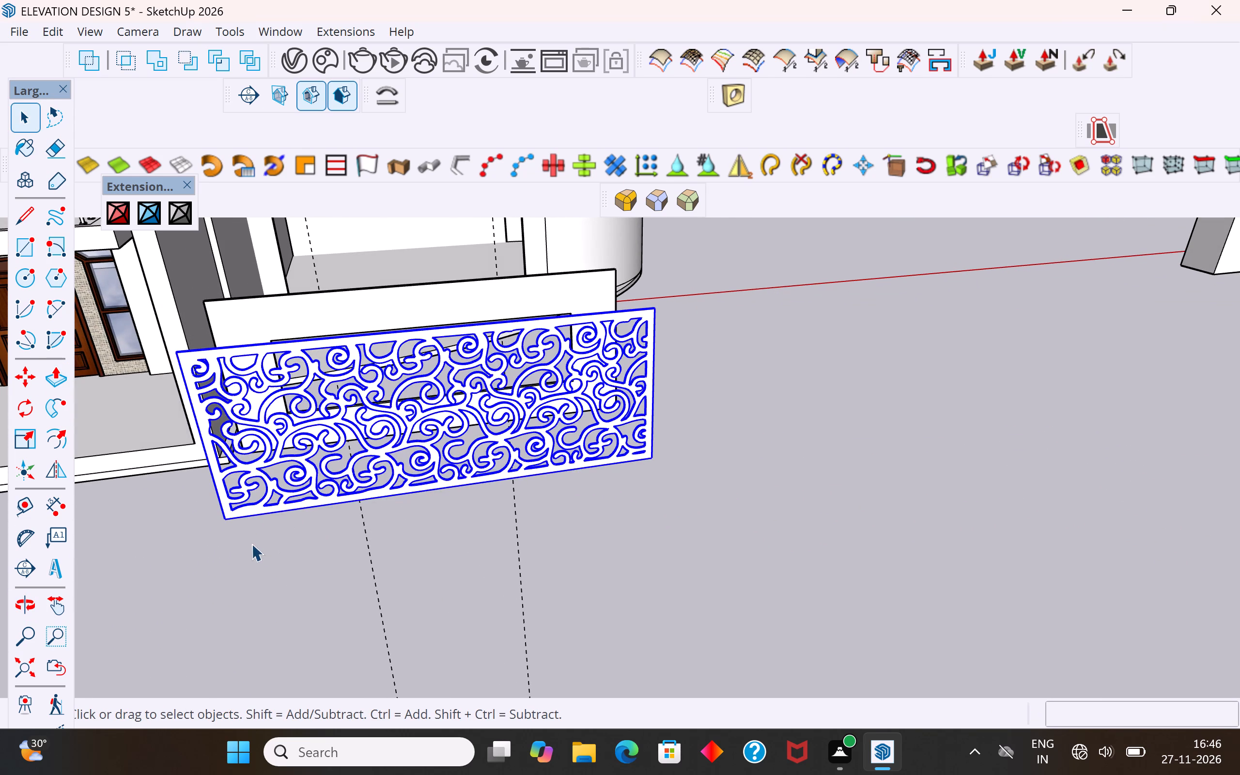
key(m)
click(221, 526)
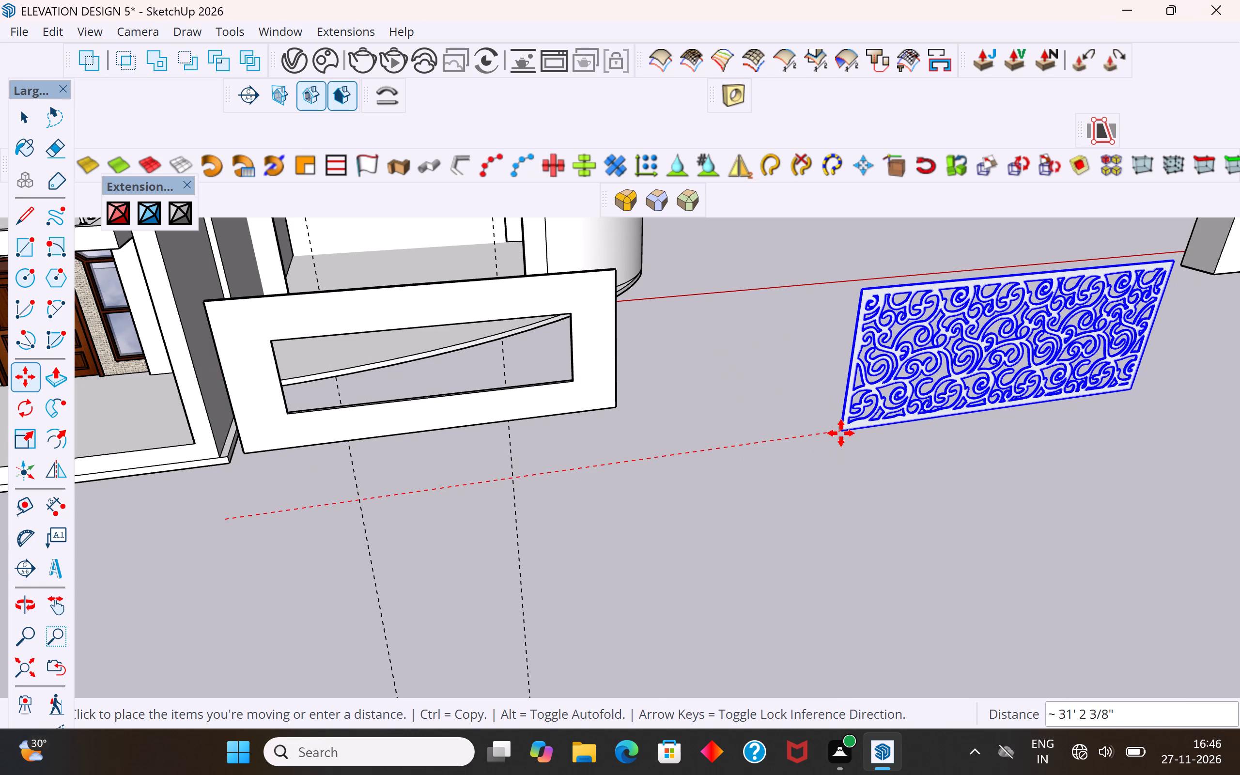
click(841, 433)
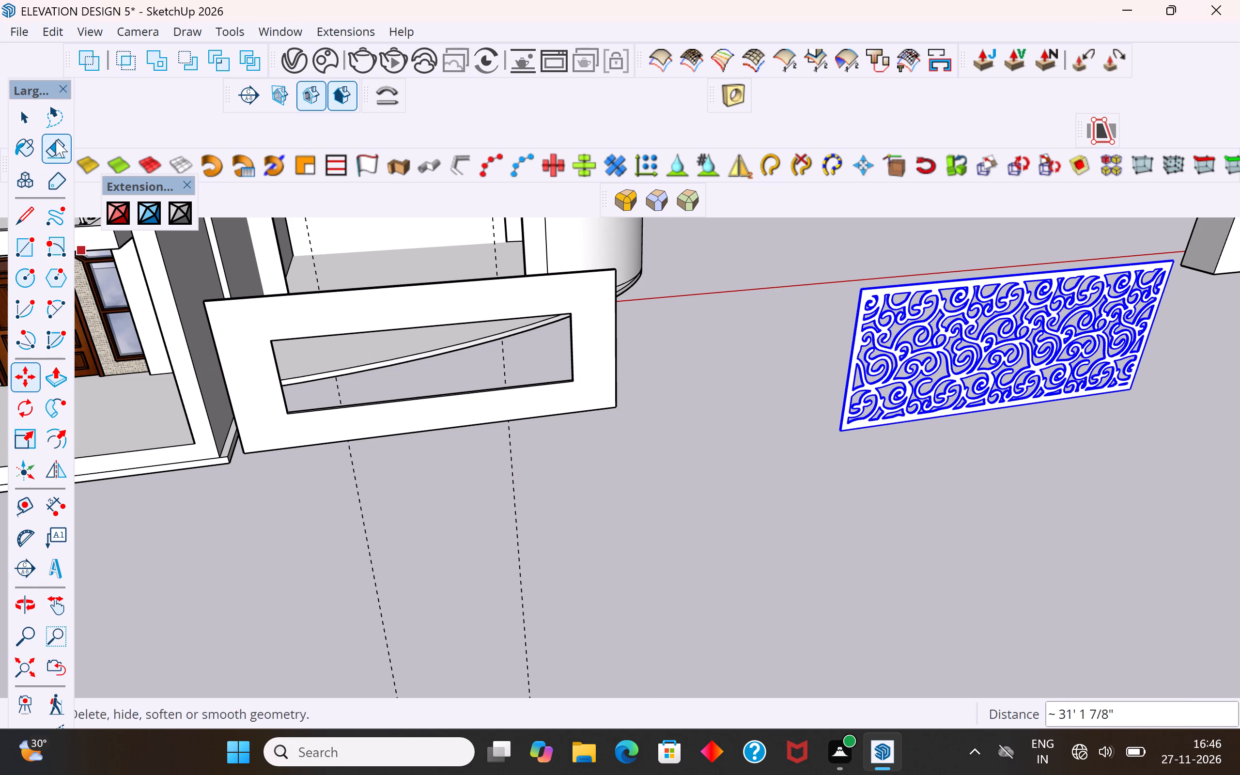
click(28, 105)
click(177, 454)
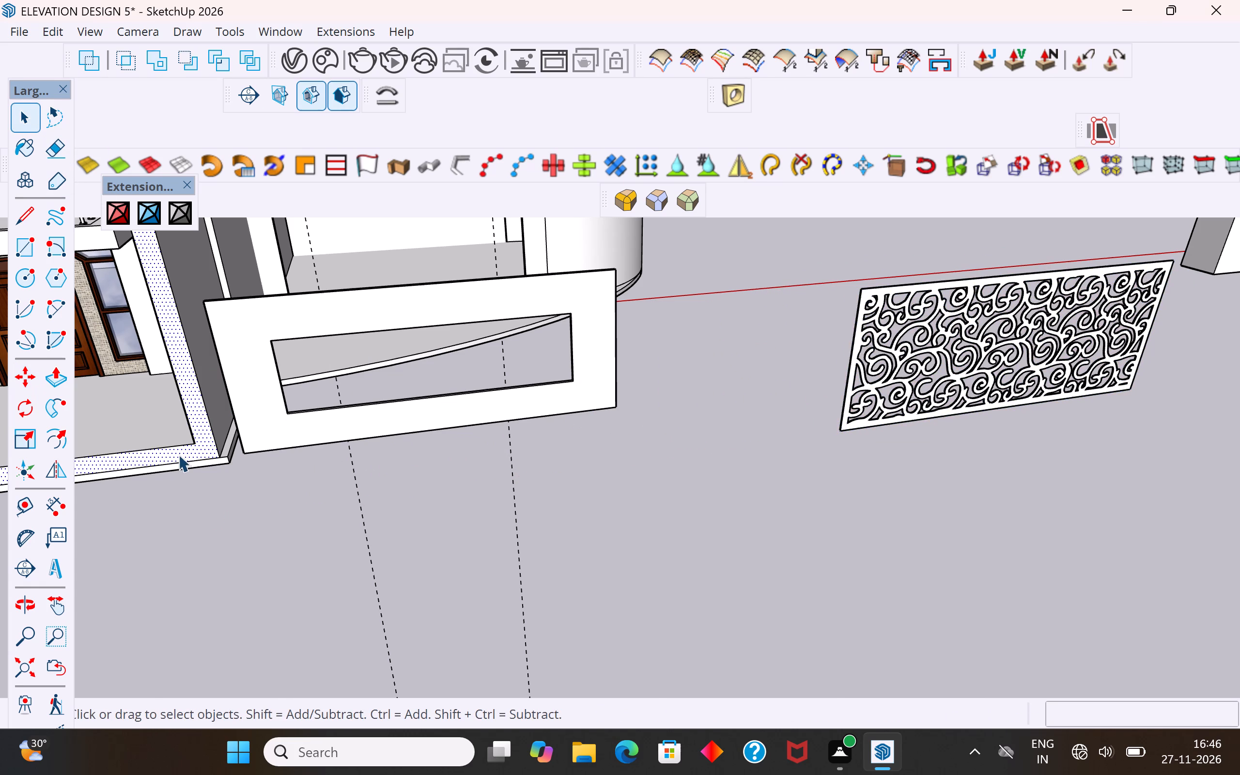
middle_drag(308, 569, 296, 479)
click(284, 538)
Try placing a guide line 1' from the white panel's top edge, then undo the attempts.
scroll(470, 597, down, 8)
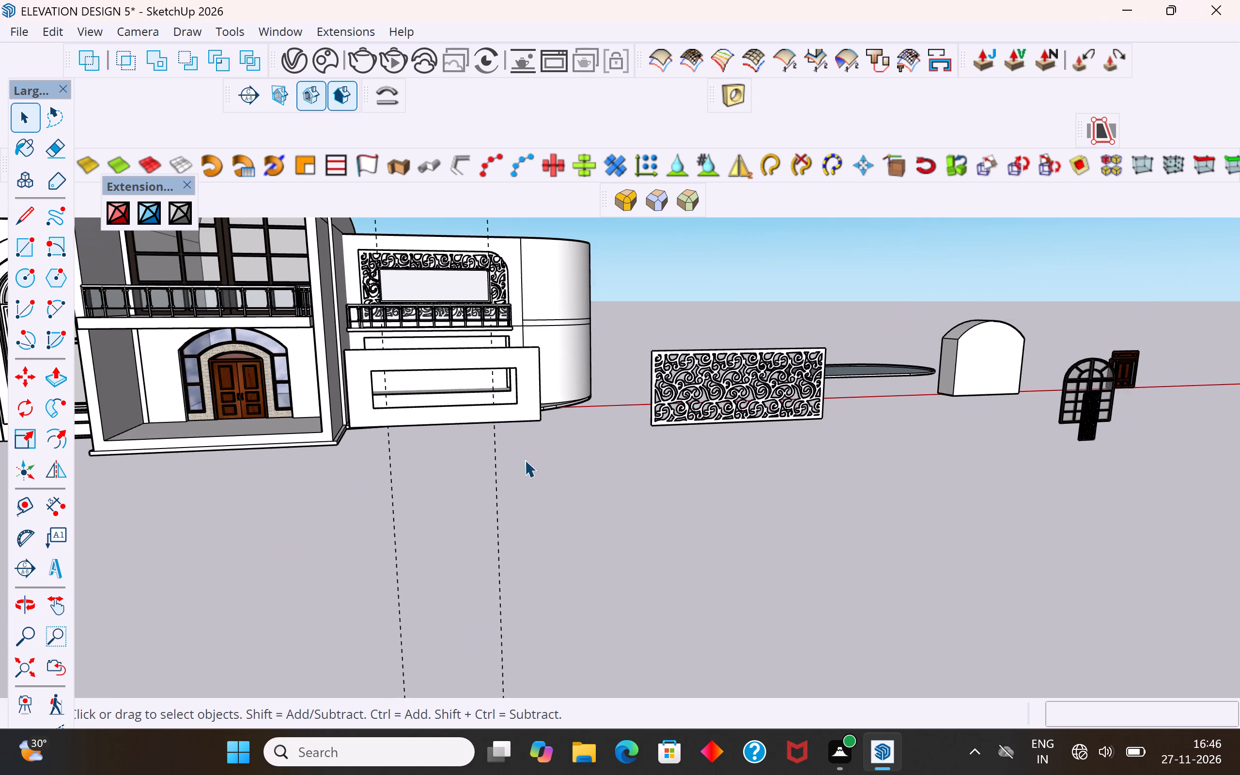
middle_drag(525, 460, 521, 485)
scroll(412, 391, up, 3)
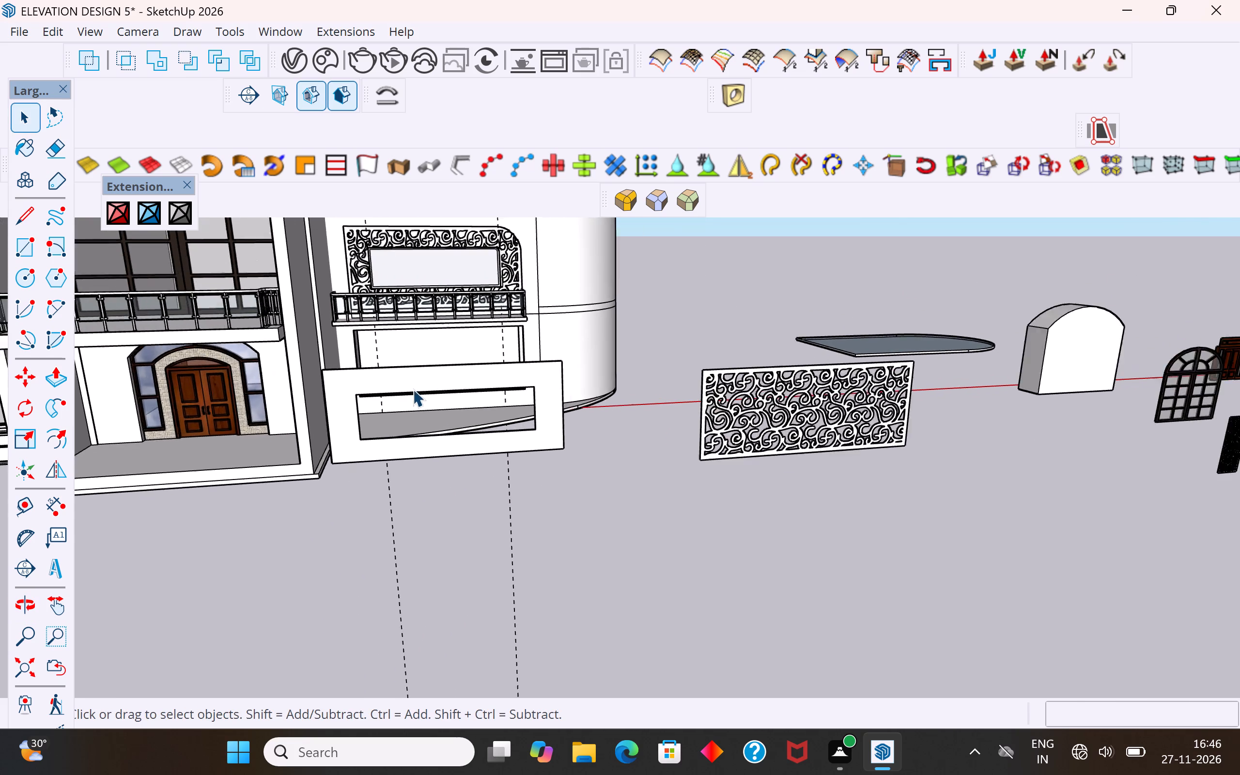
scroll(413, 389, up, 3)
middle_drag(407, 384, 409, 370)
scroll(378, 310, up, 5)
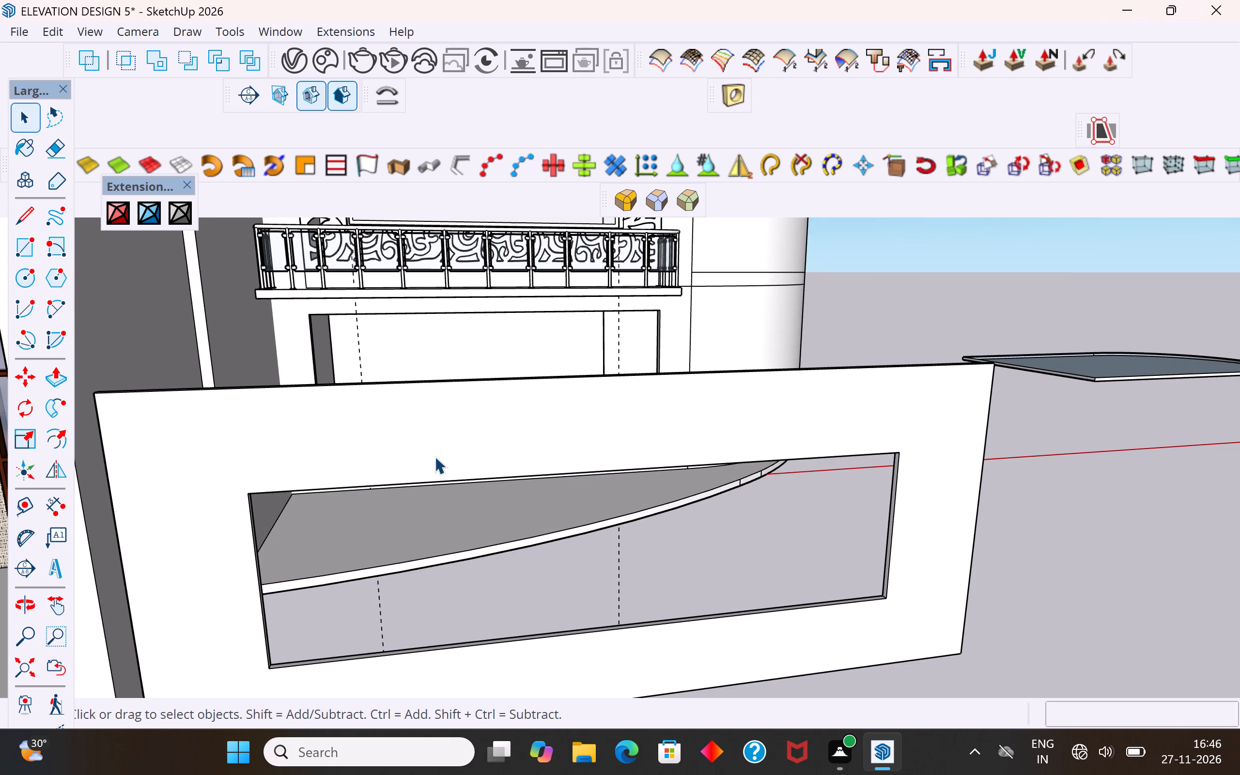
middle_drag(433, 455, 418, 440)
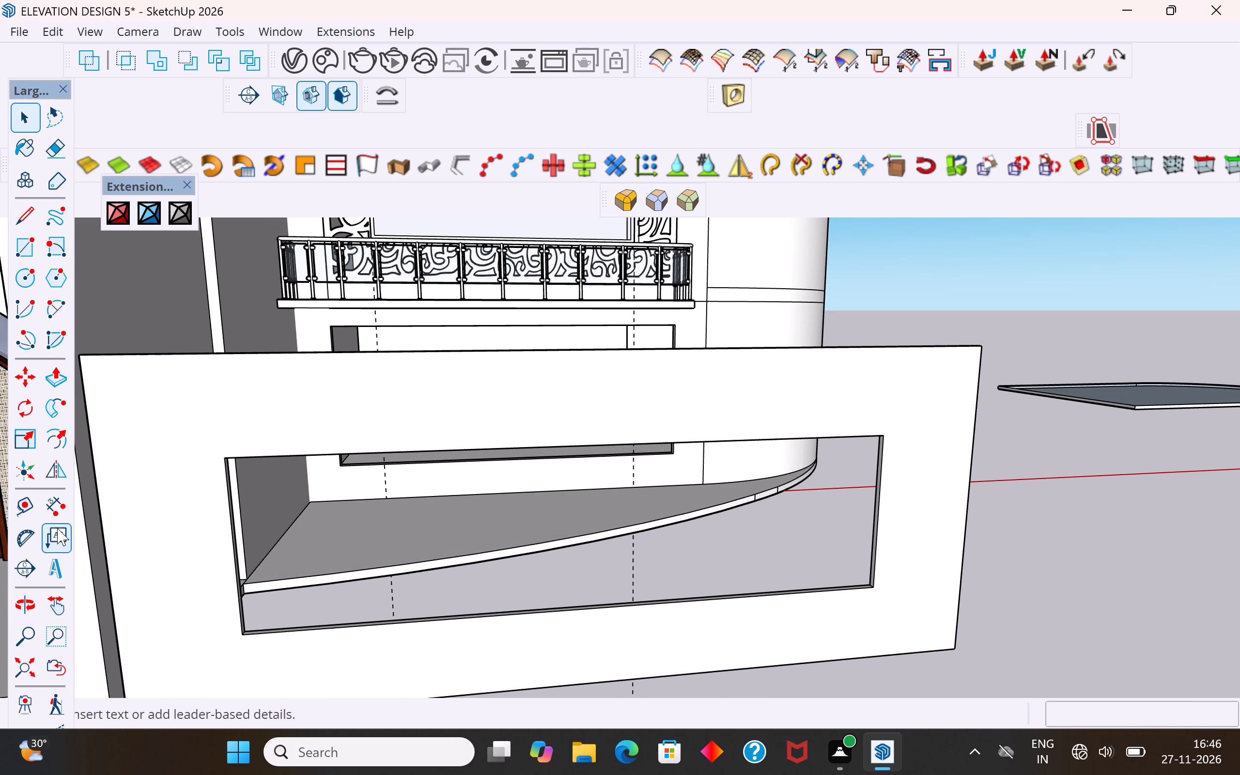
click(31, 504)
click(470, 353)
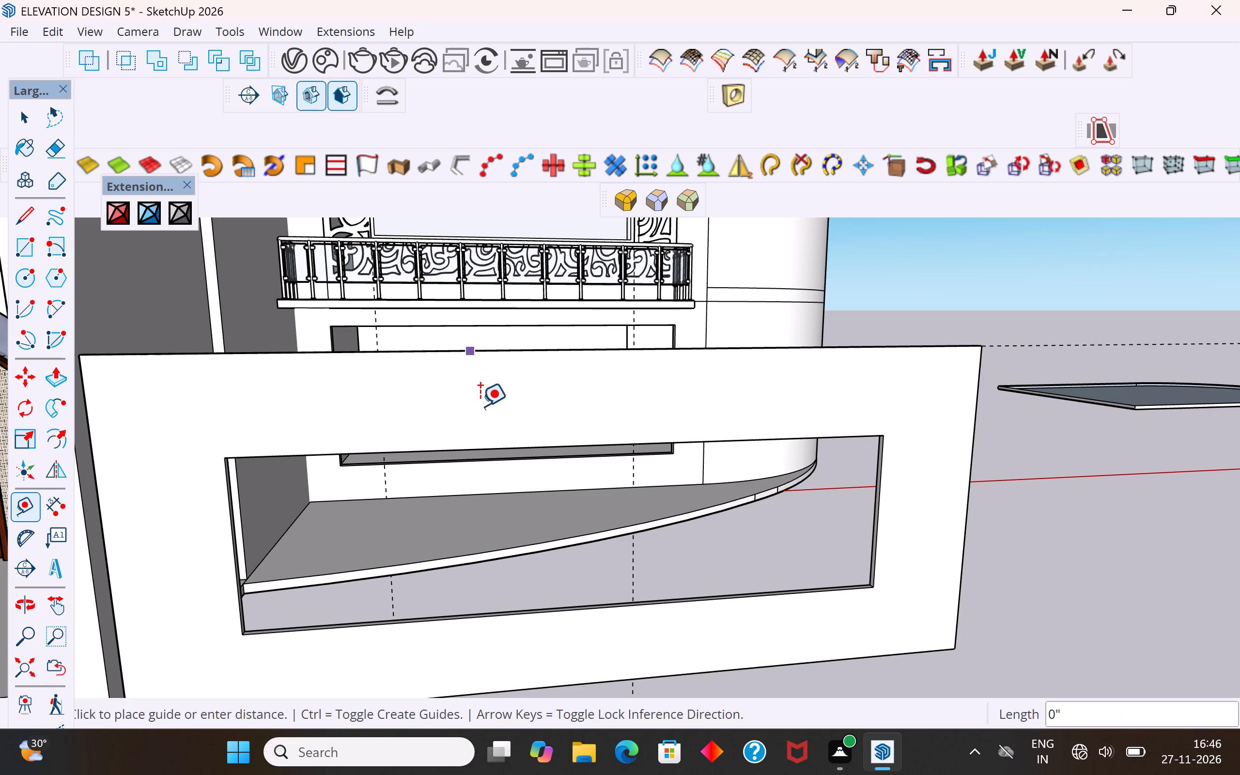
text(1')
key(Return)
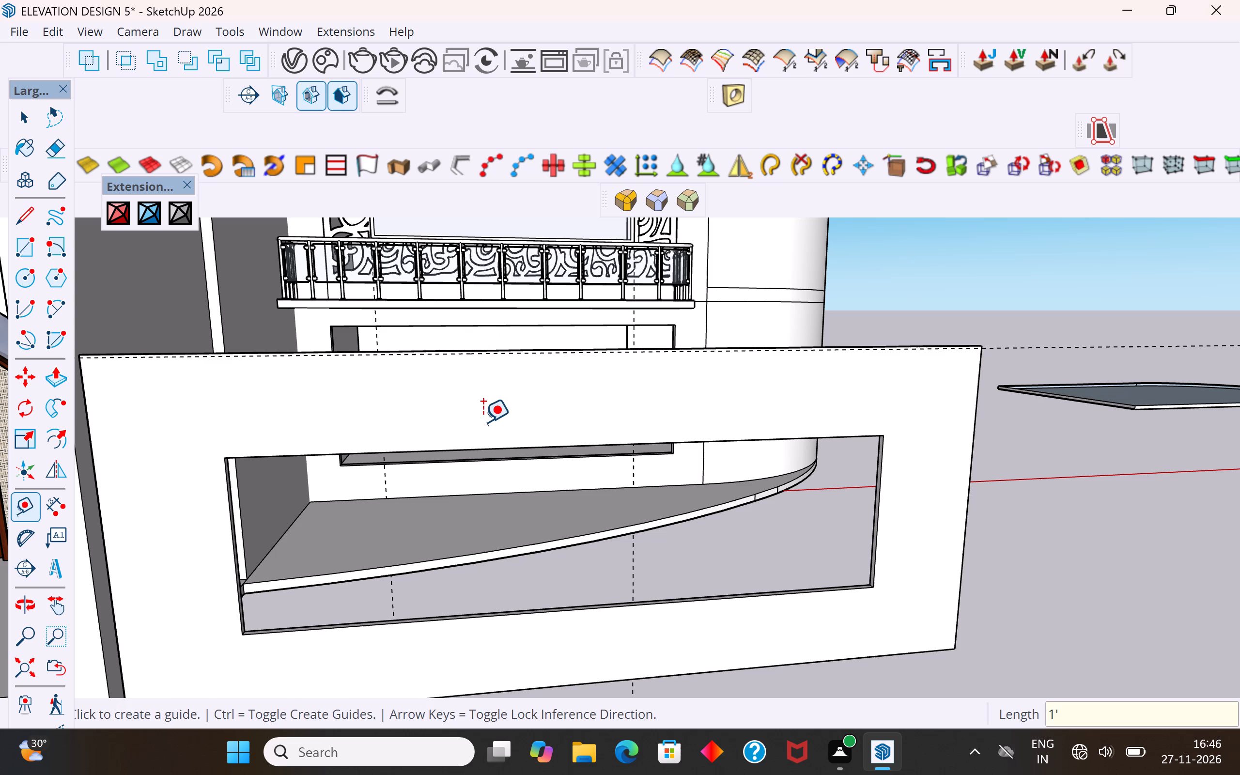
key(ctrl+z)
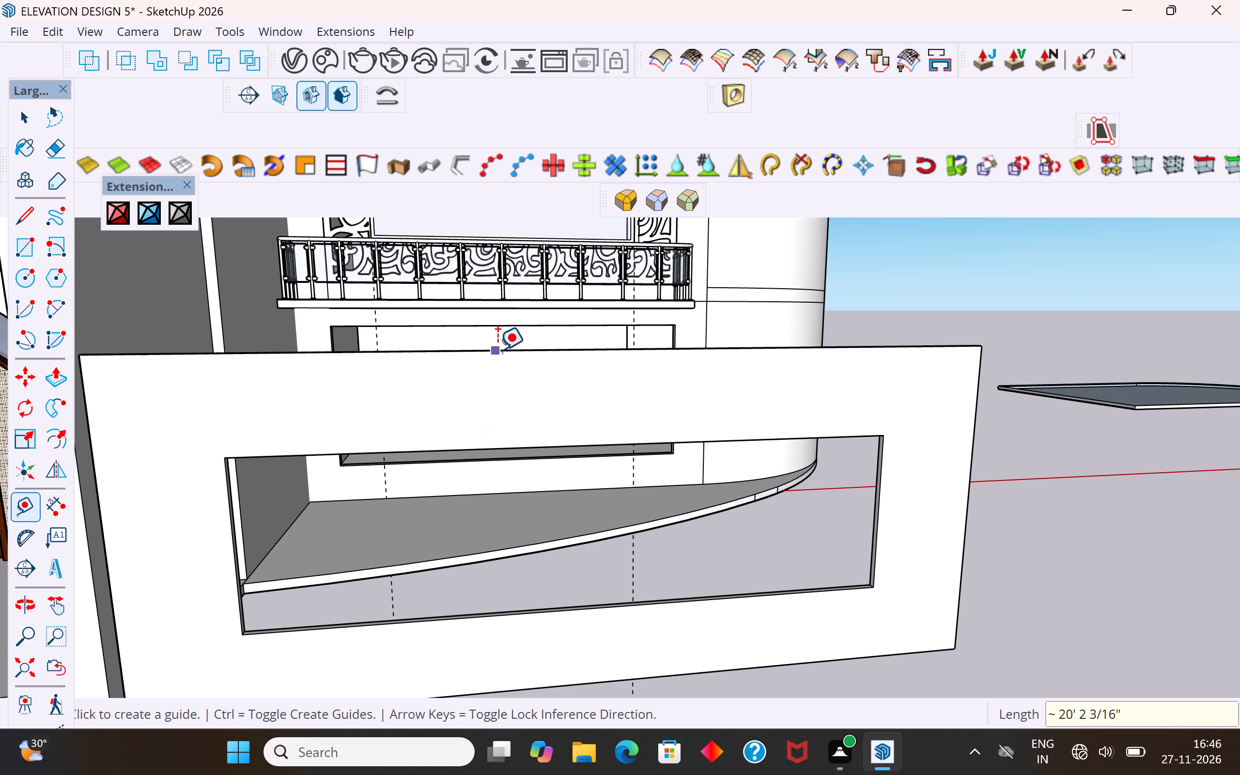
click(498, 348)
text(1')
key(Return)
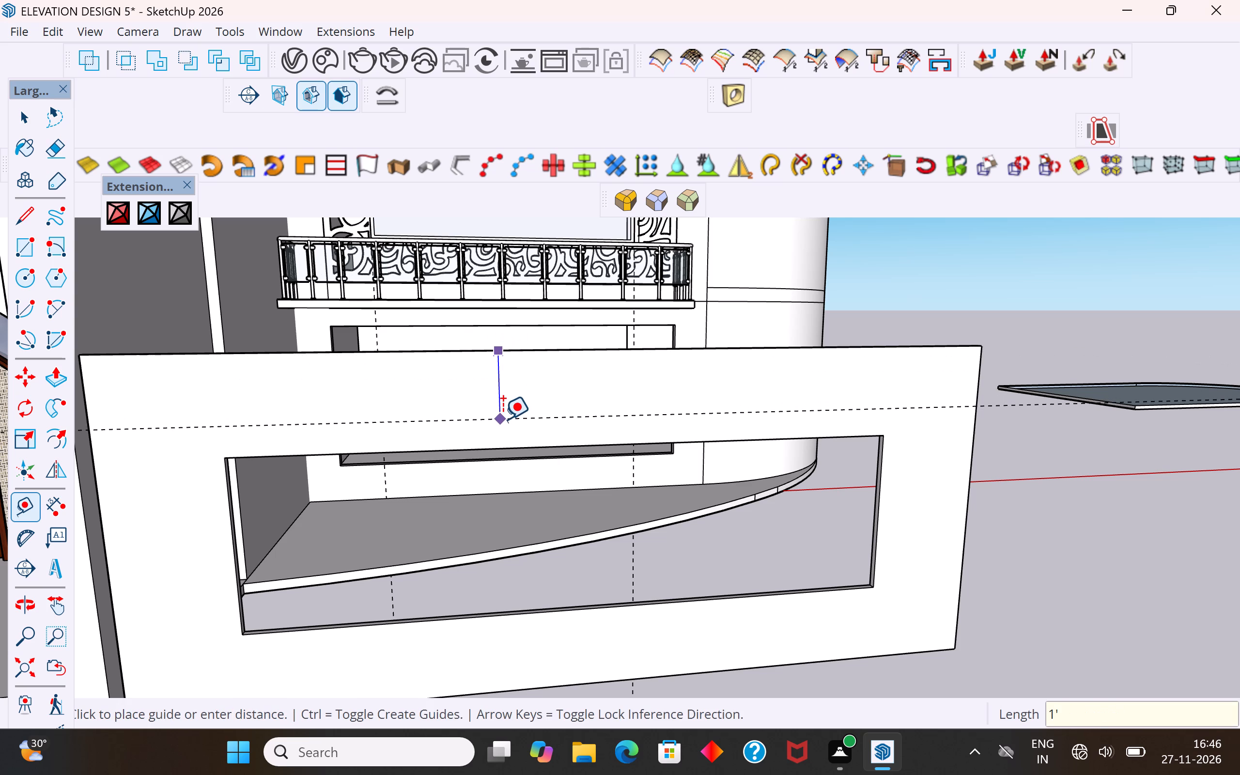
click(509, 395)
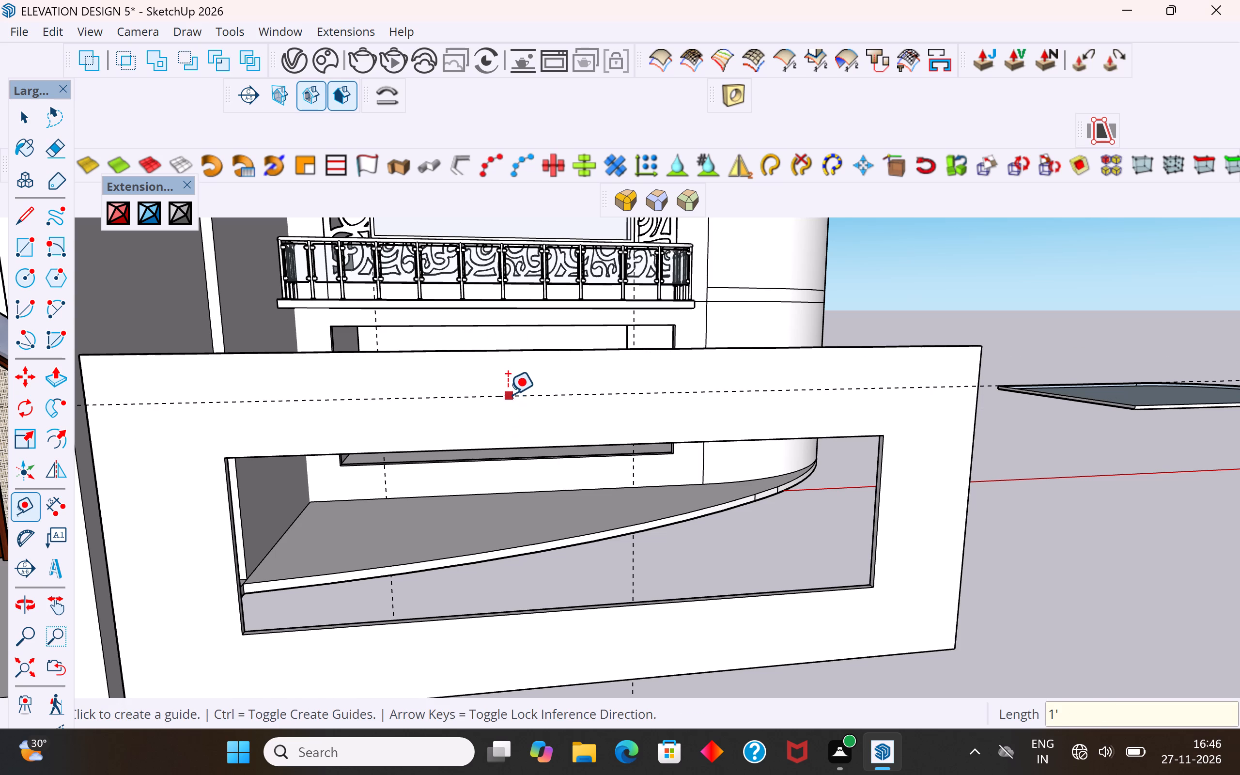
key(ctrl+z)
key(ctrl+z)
Place a horizontal guide line 2' below the white panel's top edge with the Tape Measure.
drag(522, 346, 522, 350)
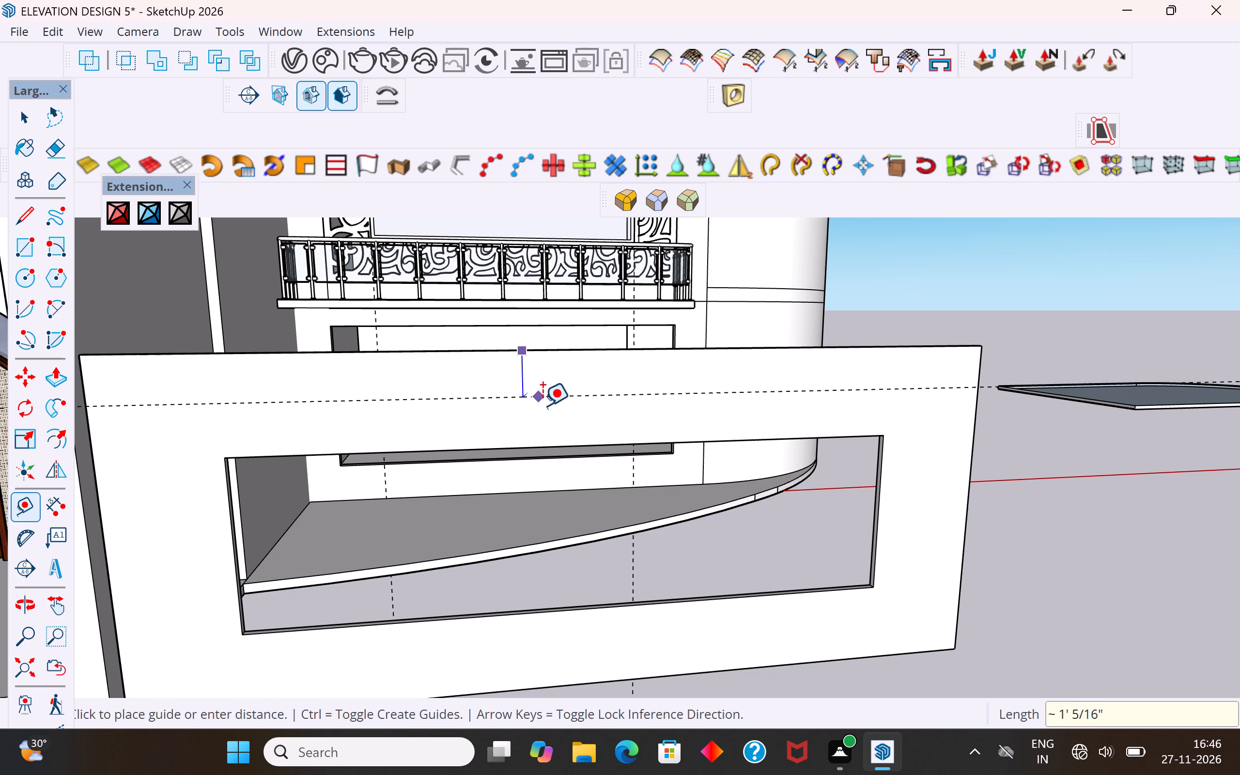
key(2)
key(apostrophe)
key(Return)
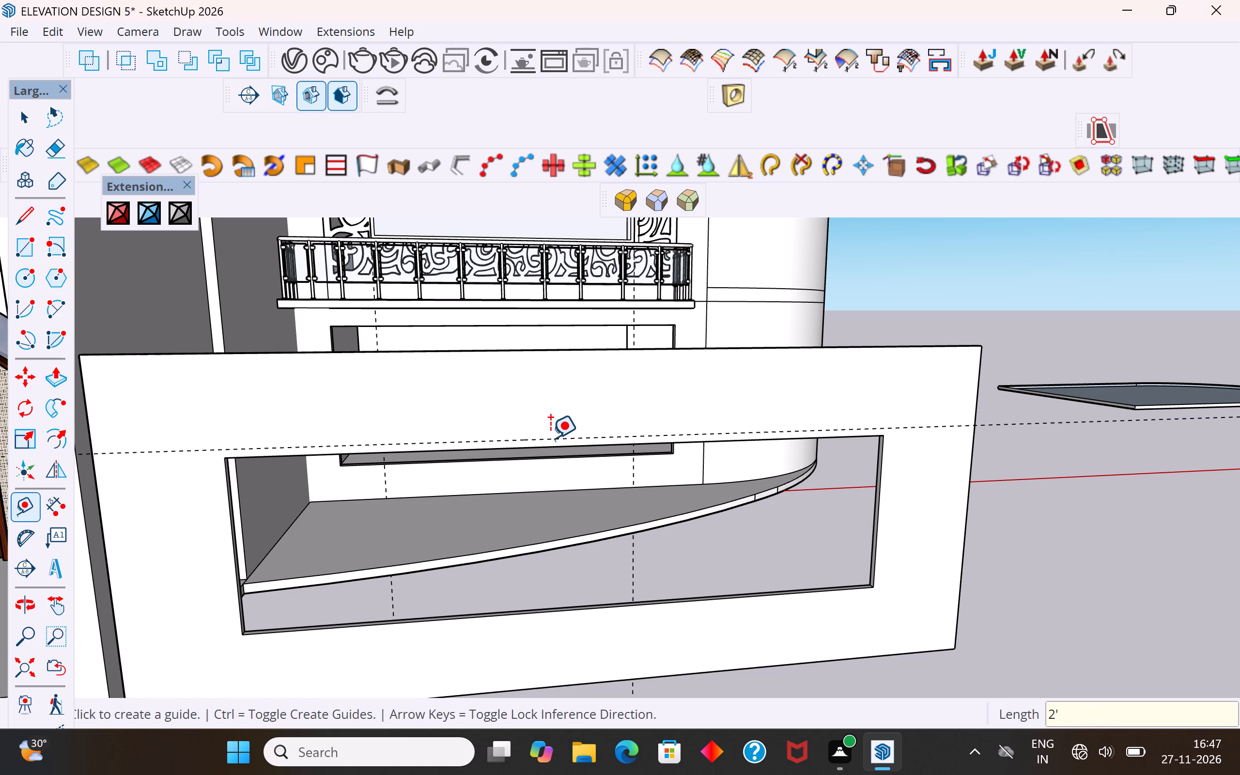
Place two vertical guide lines with the Tape Measure, each 2' inside one of the white panel's side edges.
drag(967, 502, 961, 501)
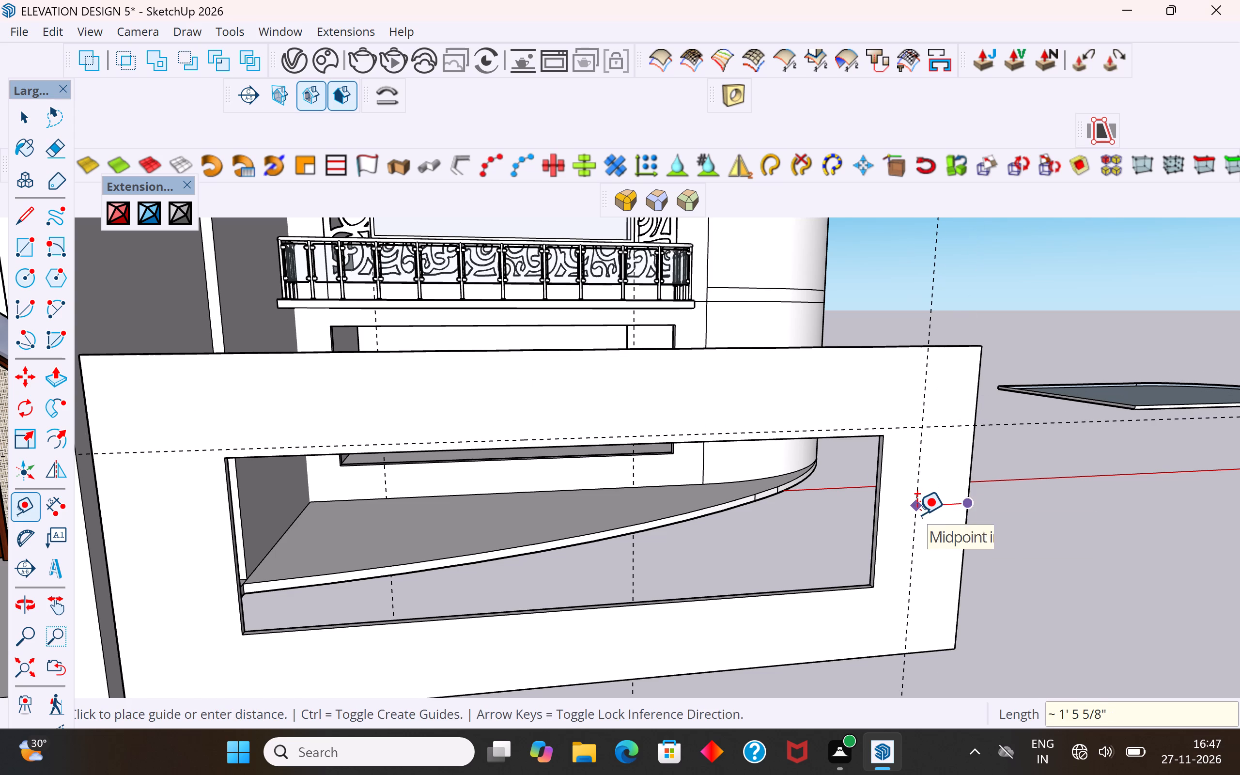
text(2')
key(Return)
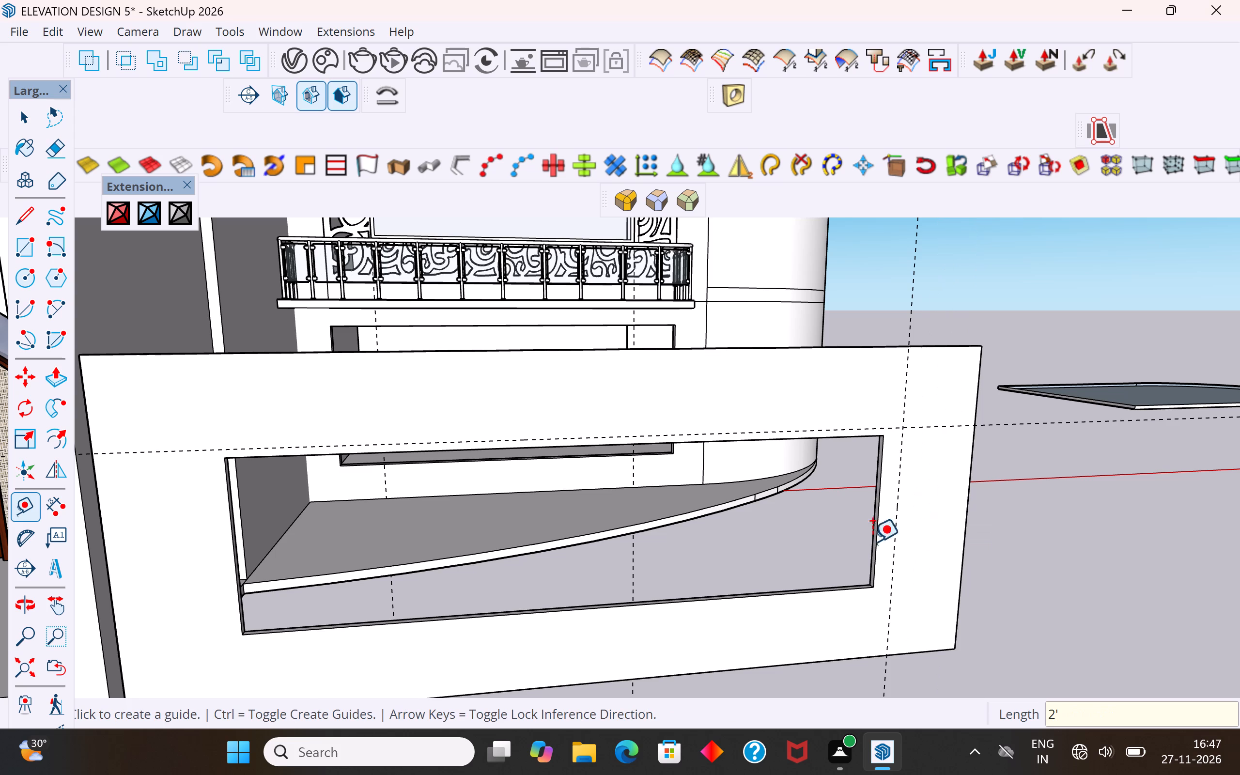
click(97, 535)
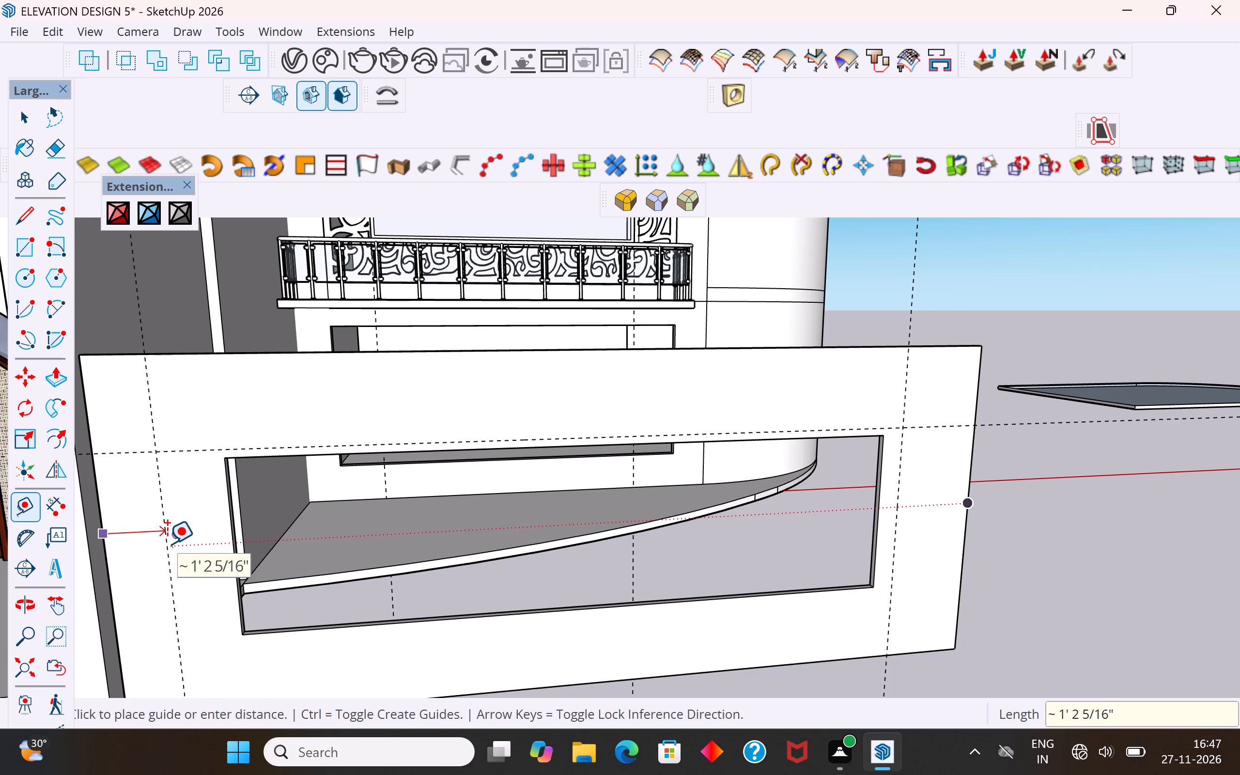
text(2')
key(Return)
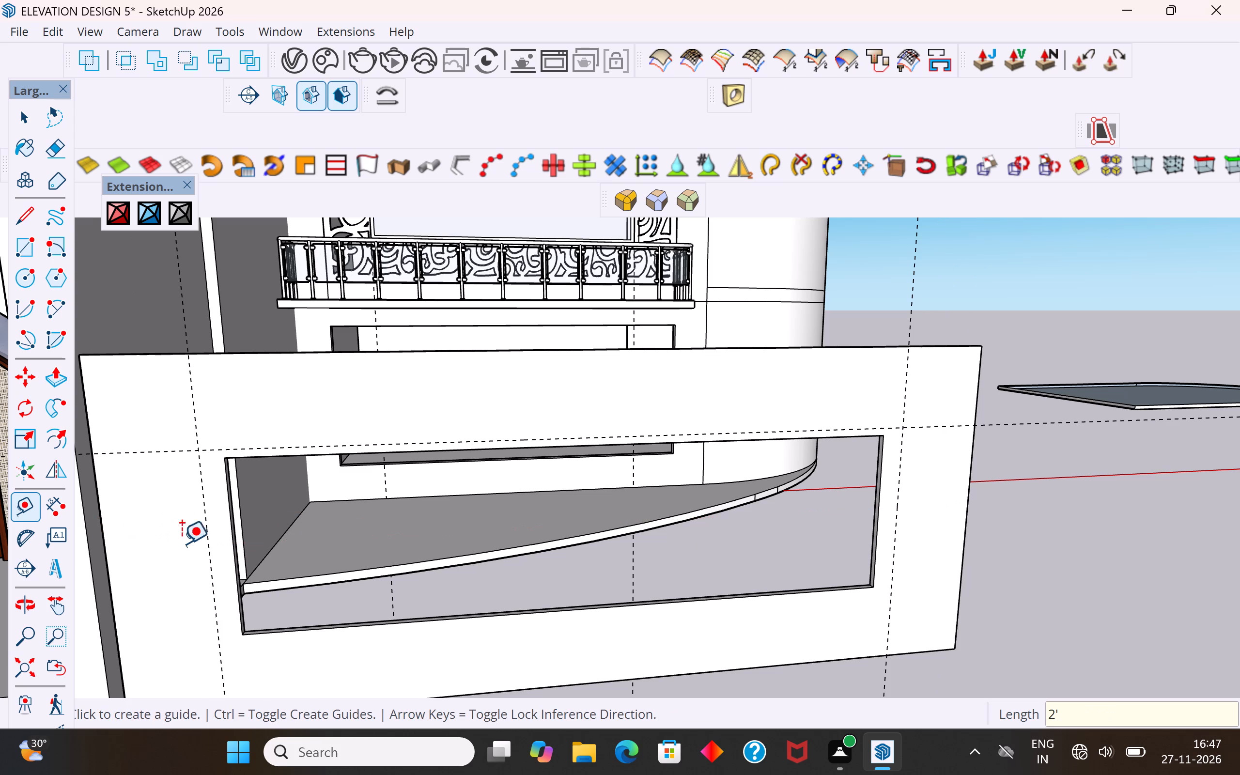
Place a horizontal guide line 2' above the white panel's bottom edge.
scroll(342, 532, down, 4)
click(429, 618)
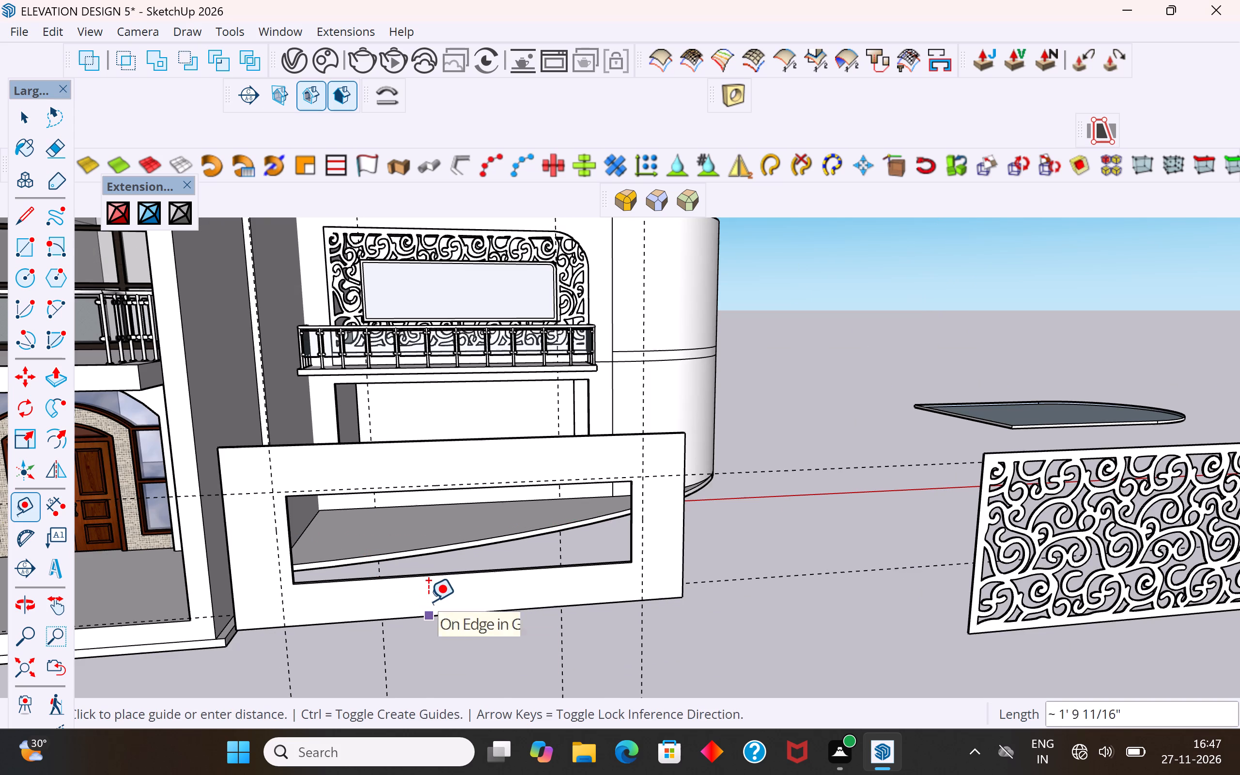
middle_drag(429, 598, 467, 593)
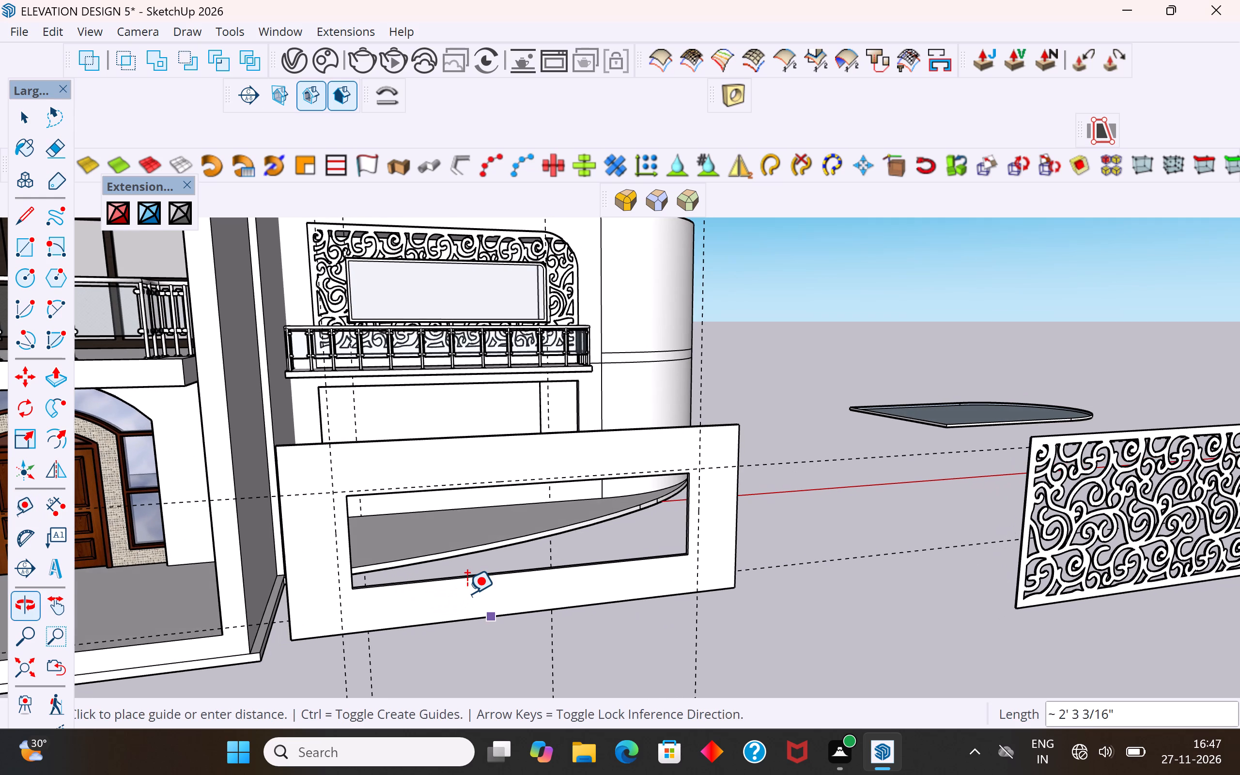
text(2')
key(Return)
Push/Pull the bottom inner face of the panel's opening up about 7/8" to the lower guide, and finish editing the panel.
scroll(403, 584, up, 5)
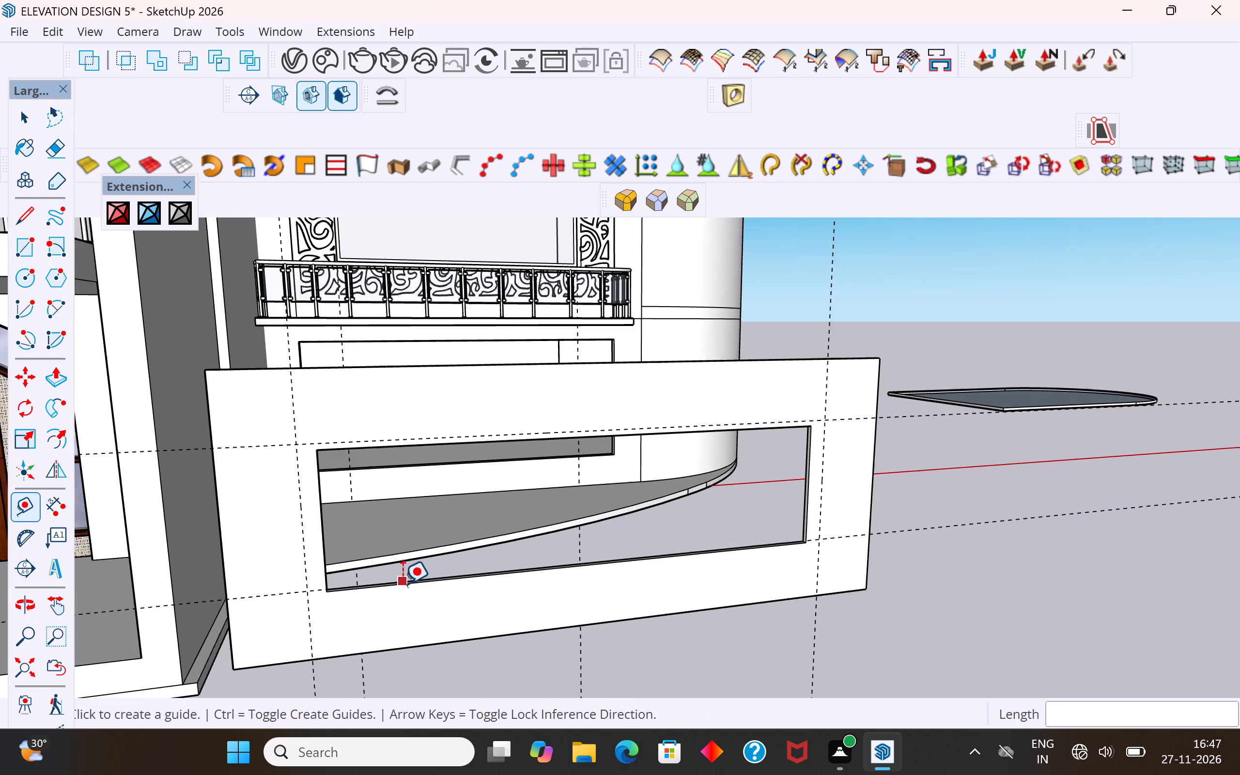
click(20, 117)
drag(993, 322, 980, 355)
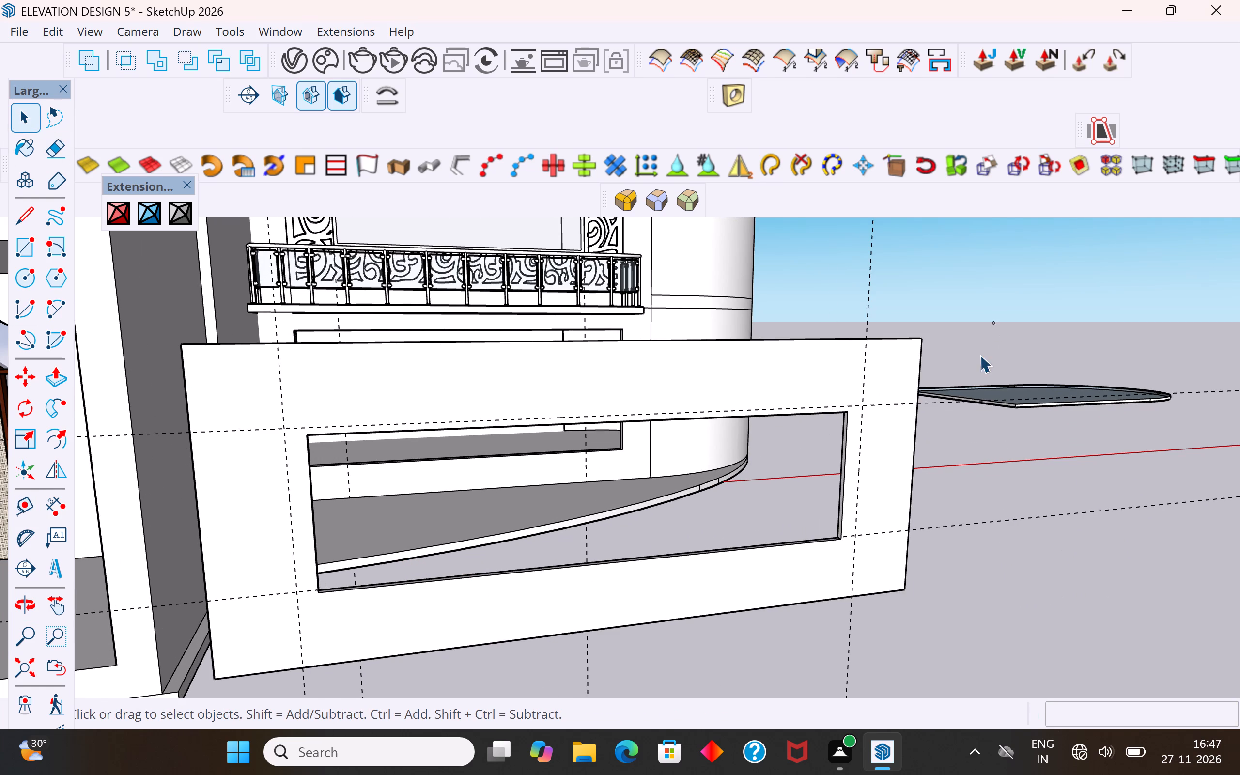
drag(980, 355, 995, 327)
scroll(350, 572, up, 5)
middle_drag(328, 612, 474, 604)
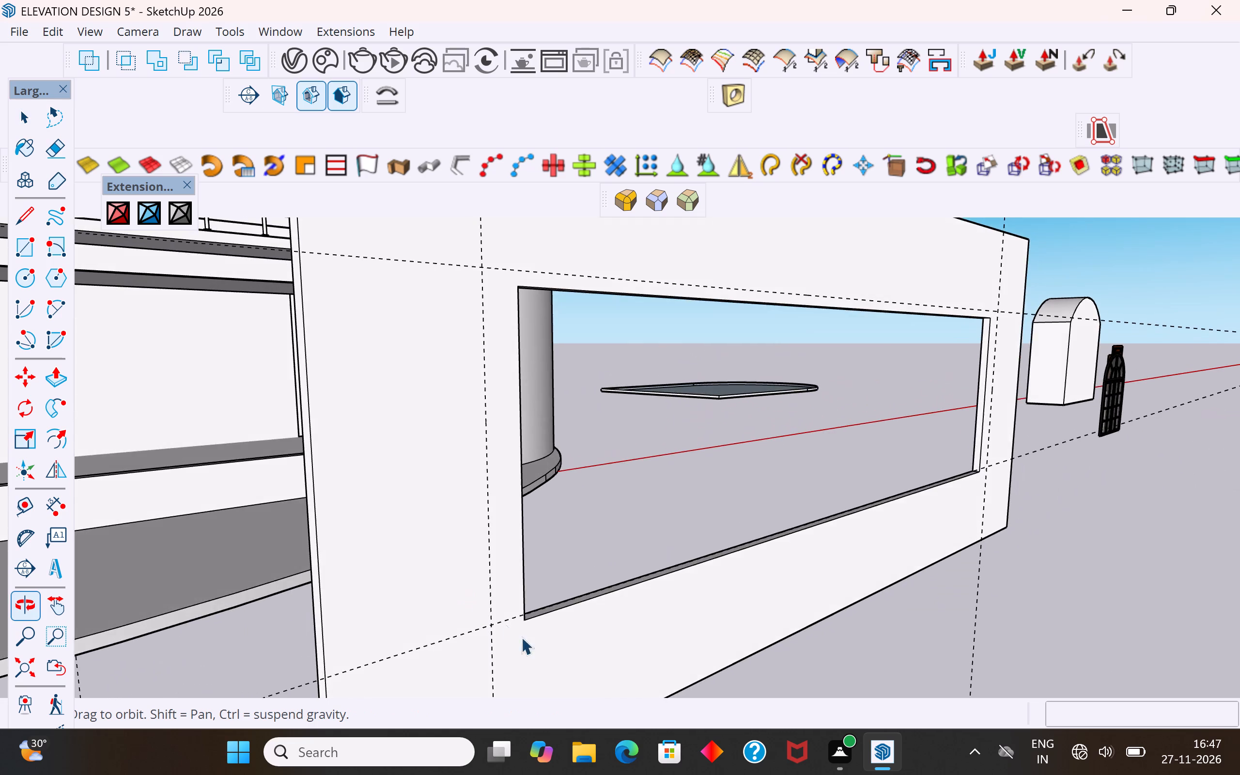
scroll(537, 631, up, 16)
middle_drag(511, 597, 431, 560)
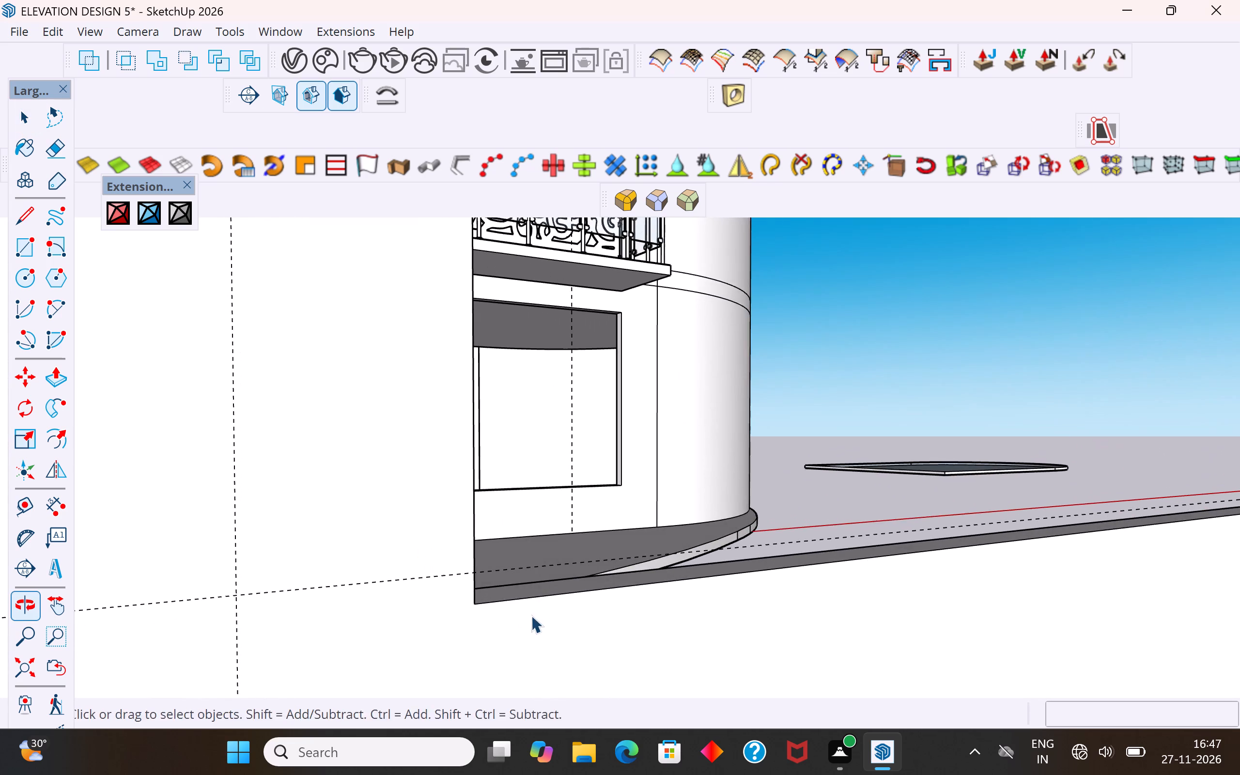
middle_drag(533, 615, 554, 713)
scroll(558, 596, up, 3)
click(568, 580)
click(586, 580)
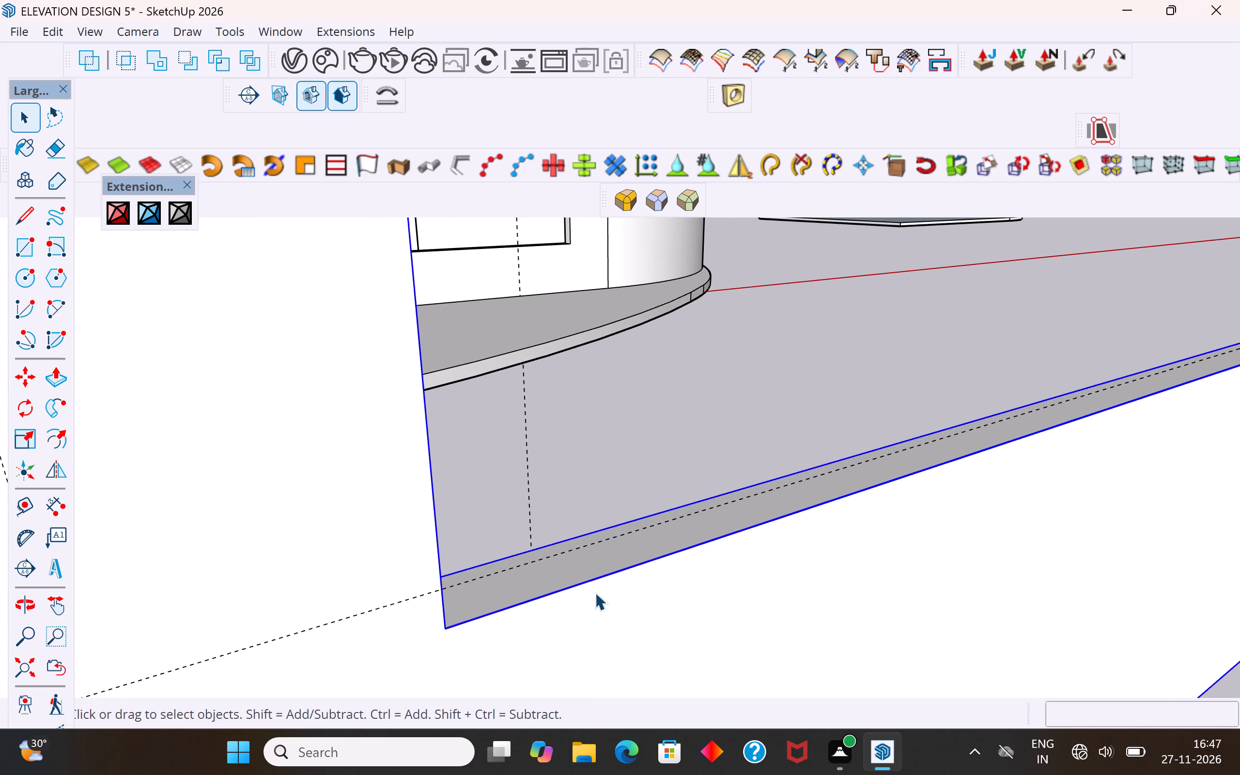
double_click(602, 553)
click(615, 555)
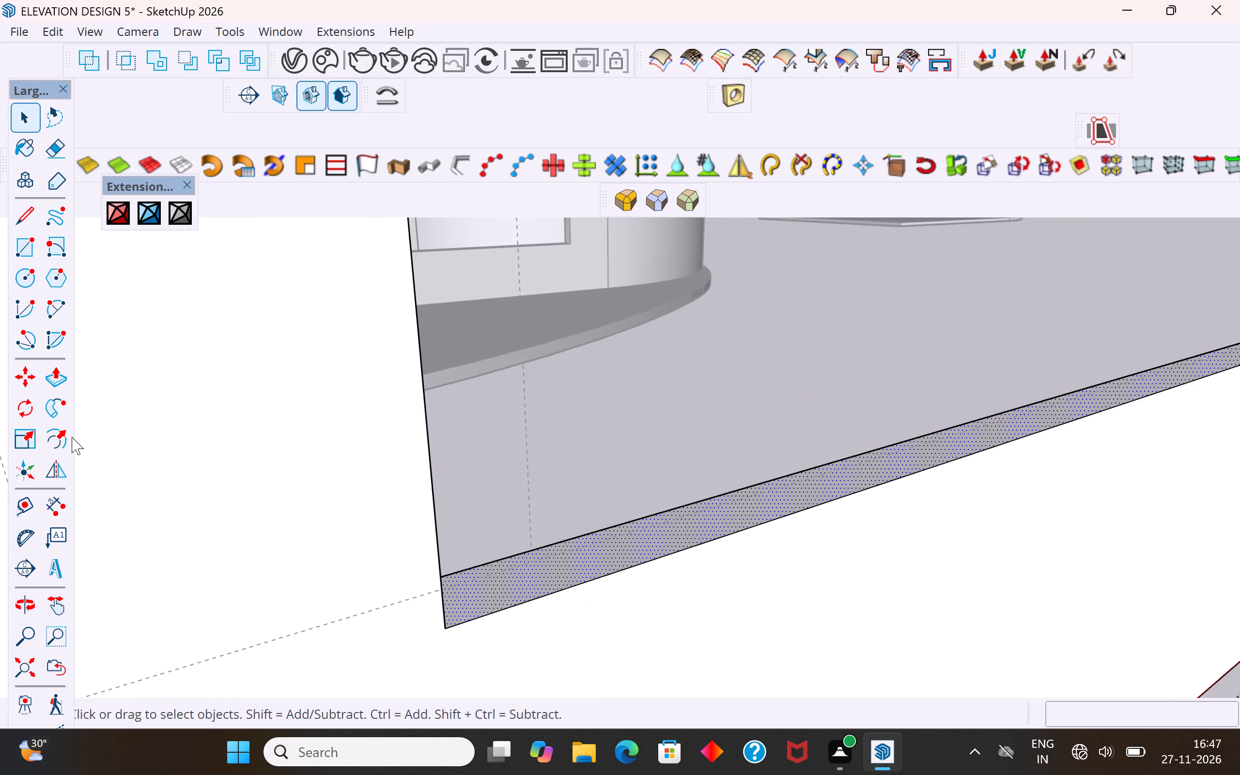
click(55, 375)
click(680, 554)
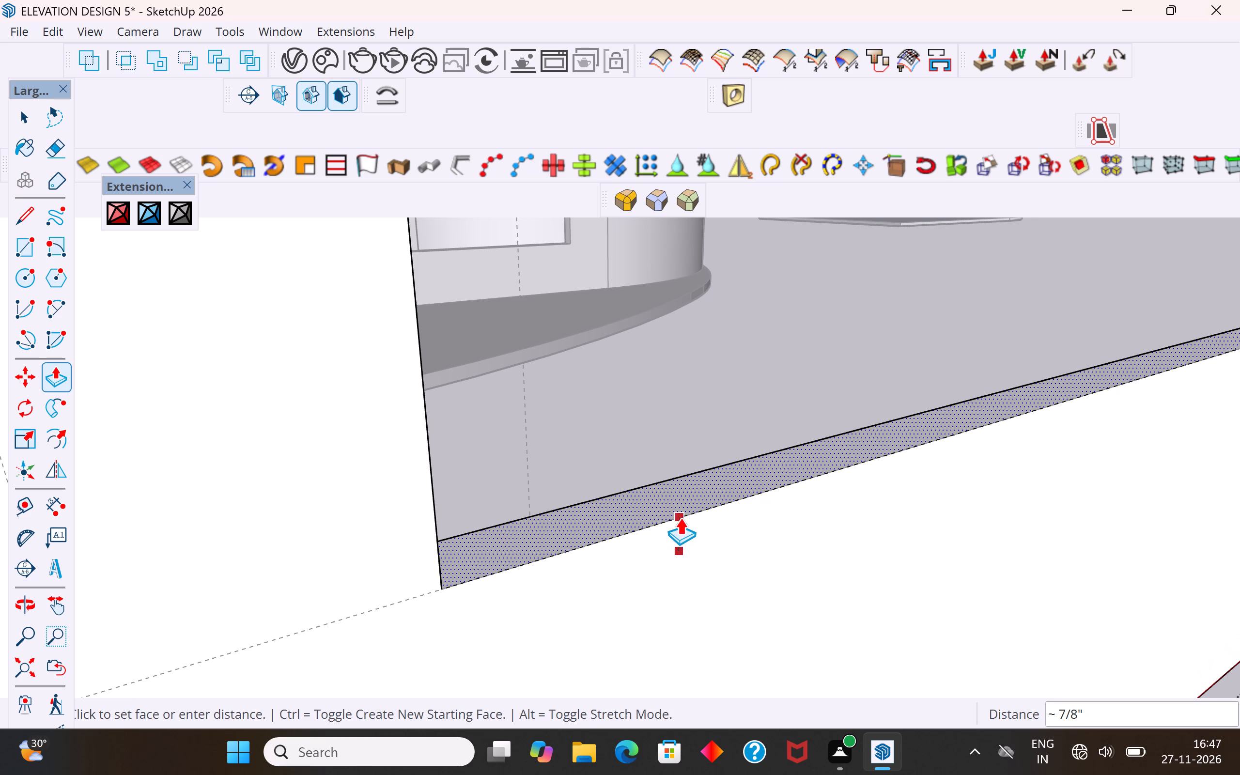
click(679, 514)
scroll(396, 623, down, 7)
scroll(402, 665, down, 7)
scroll(423, 606, down, 4)
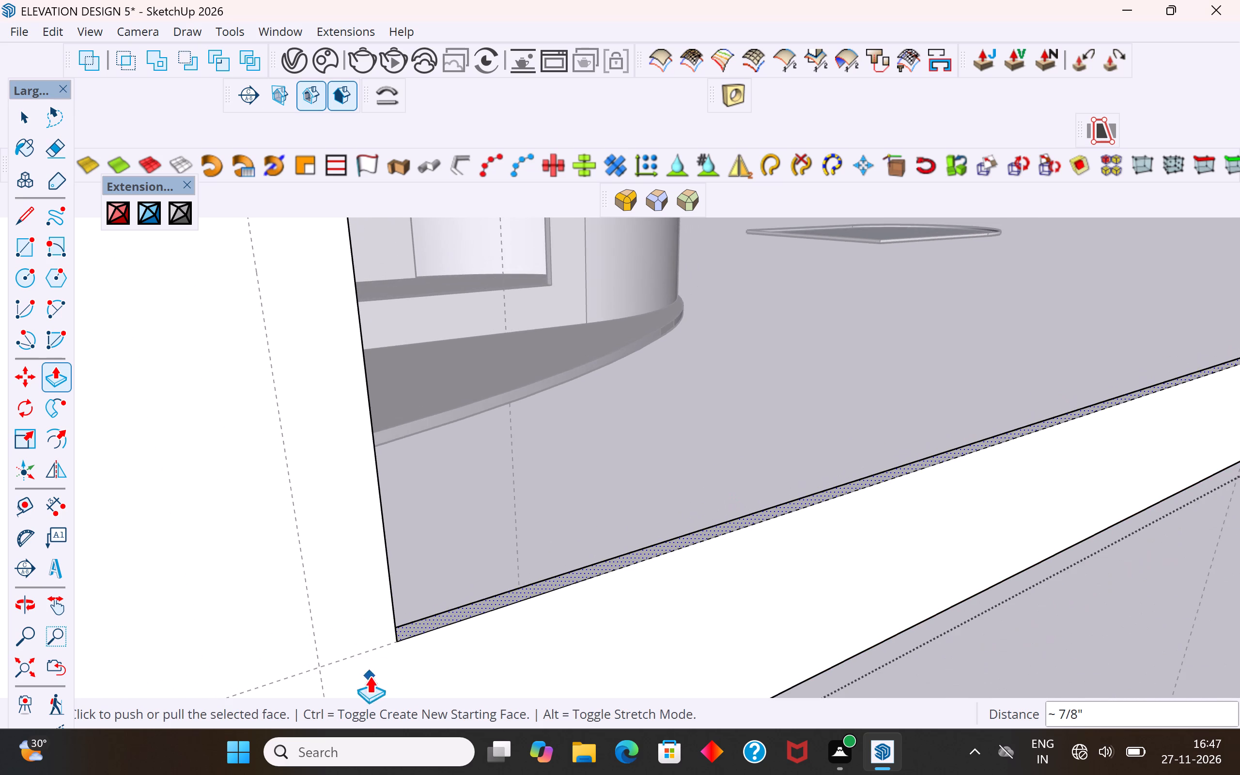
scroll(370, 676, down, 6)
scroll(350, 624, up, 1)
scroll(349, 625, down, 10)
middle_drag(531, 624, 473, 581)
scroll(505, 633, down, 7)
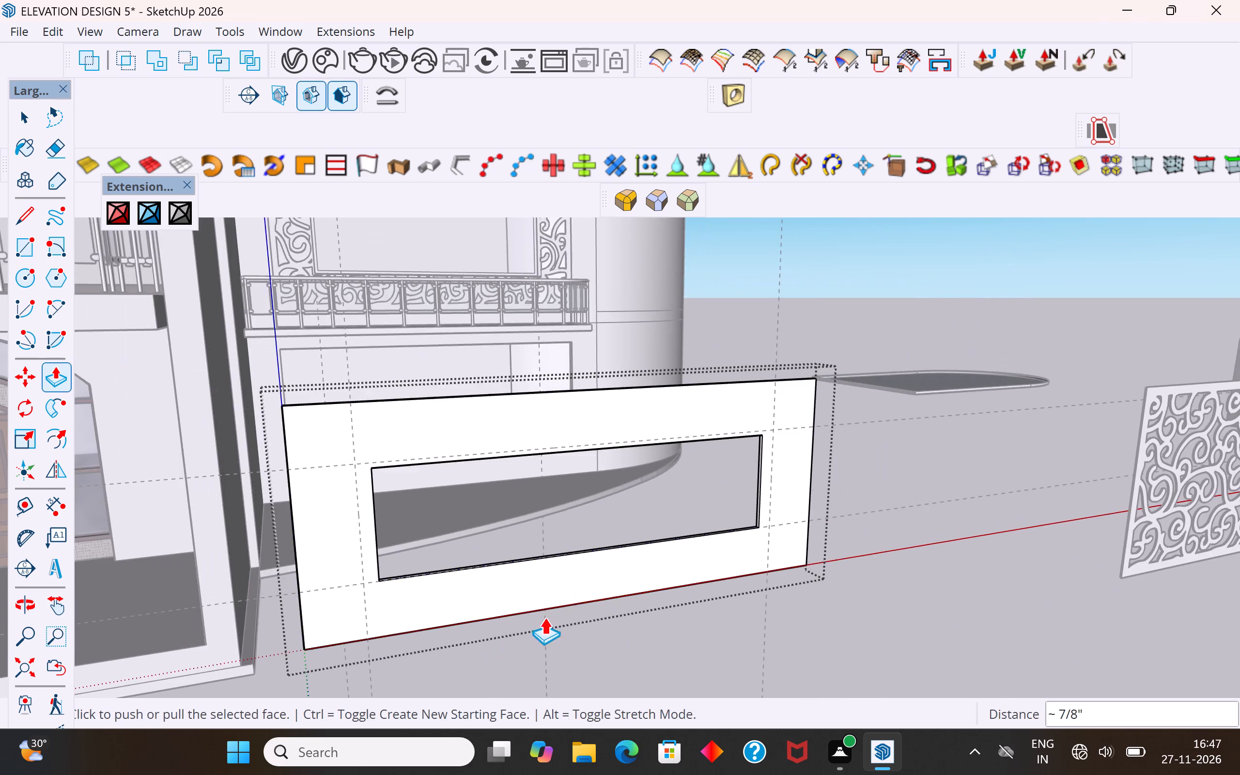
middle_drag(592, 592, 608, 557)
click(34, 116)
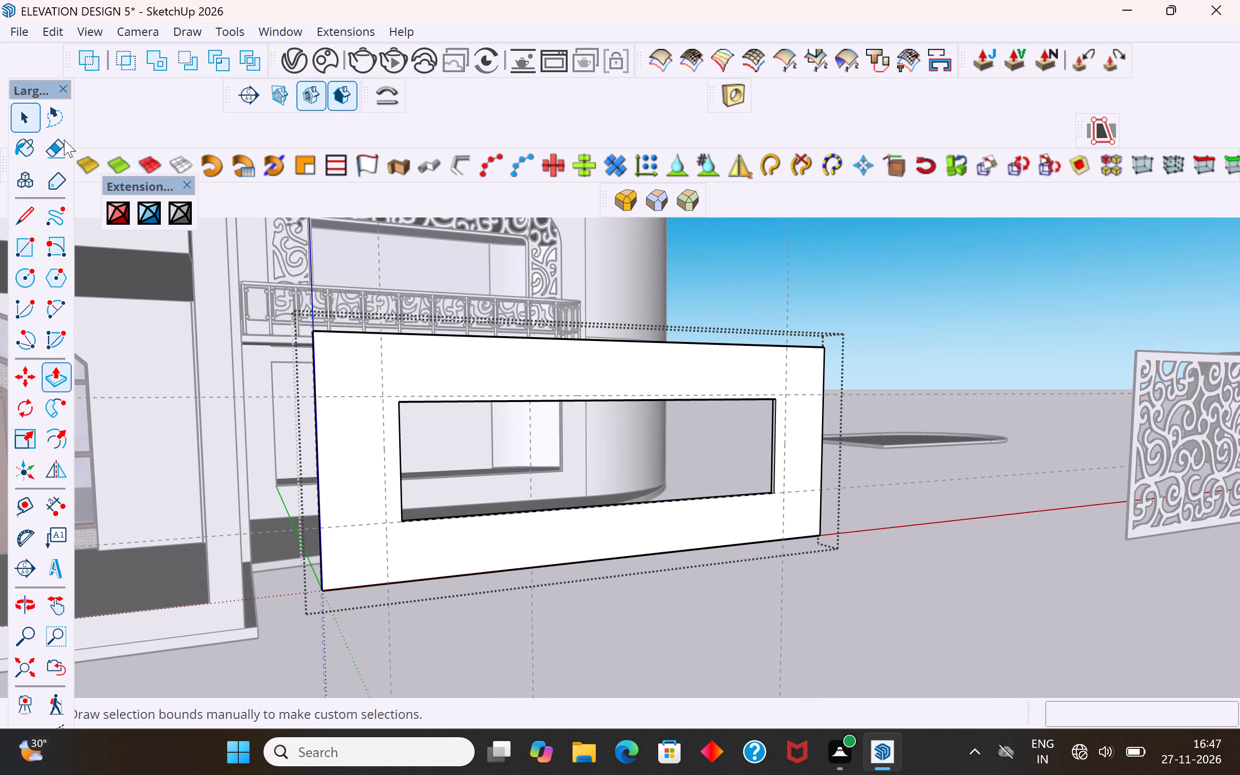
click(918, 309)
Push/Pull the top inner face of the panel's opening up about 2 1/8" to the upper guide, and finish editing the panel.
middle_drag(617, 366, 673, 290)
scroll(680, 334, up, 1)
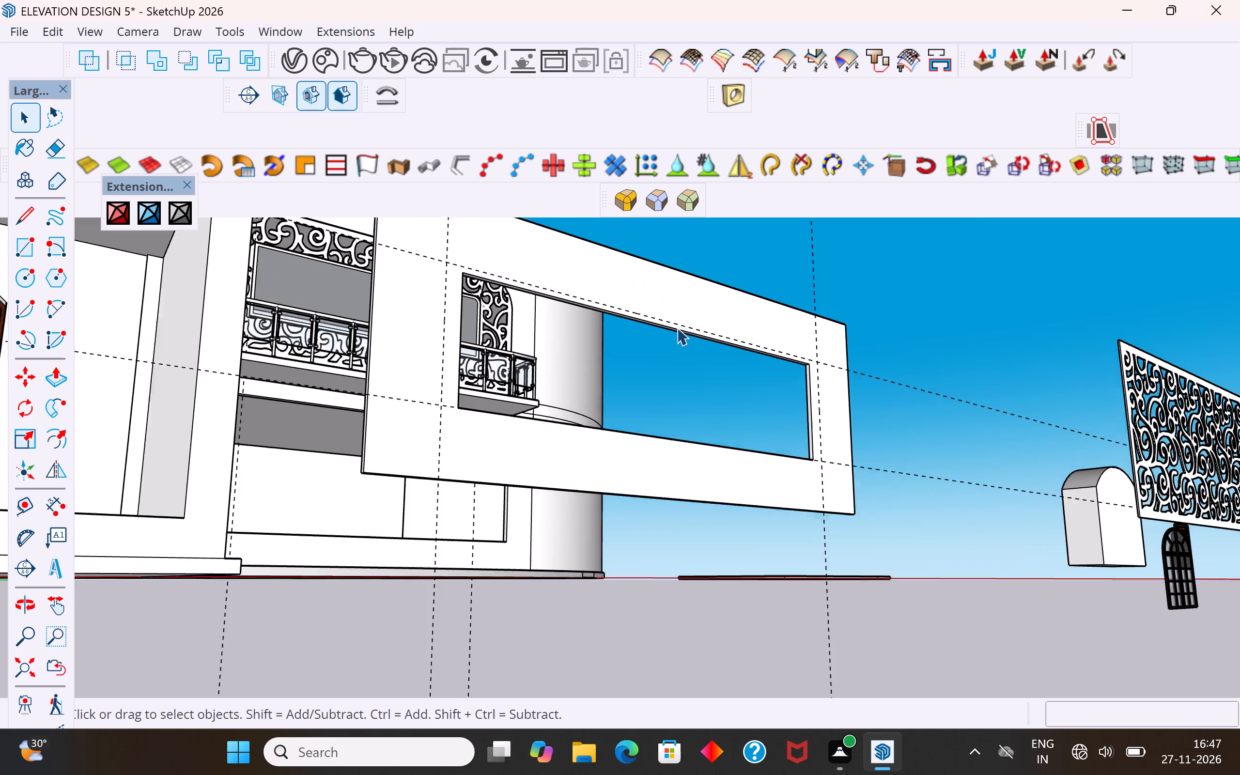
scroll(677, 327, up, 20)
scroll(677, 327, up, 8)
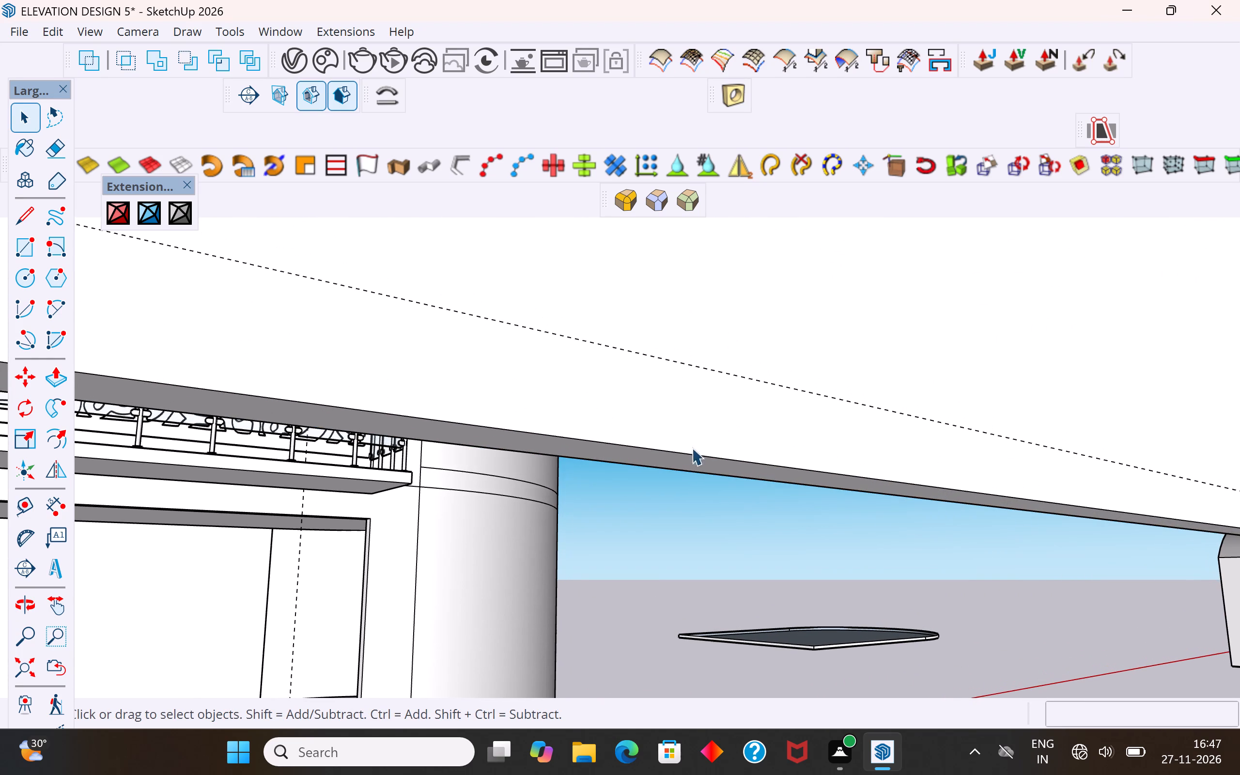
click(685, 457)
double_click(688, 462)
click(697, 465)
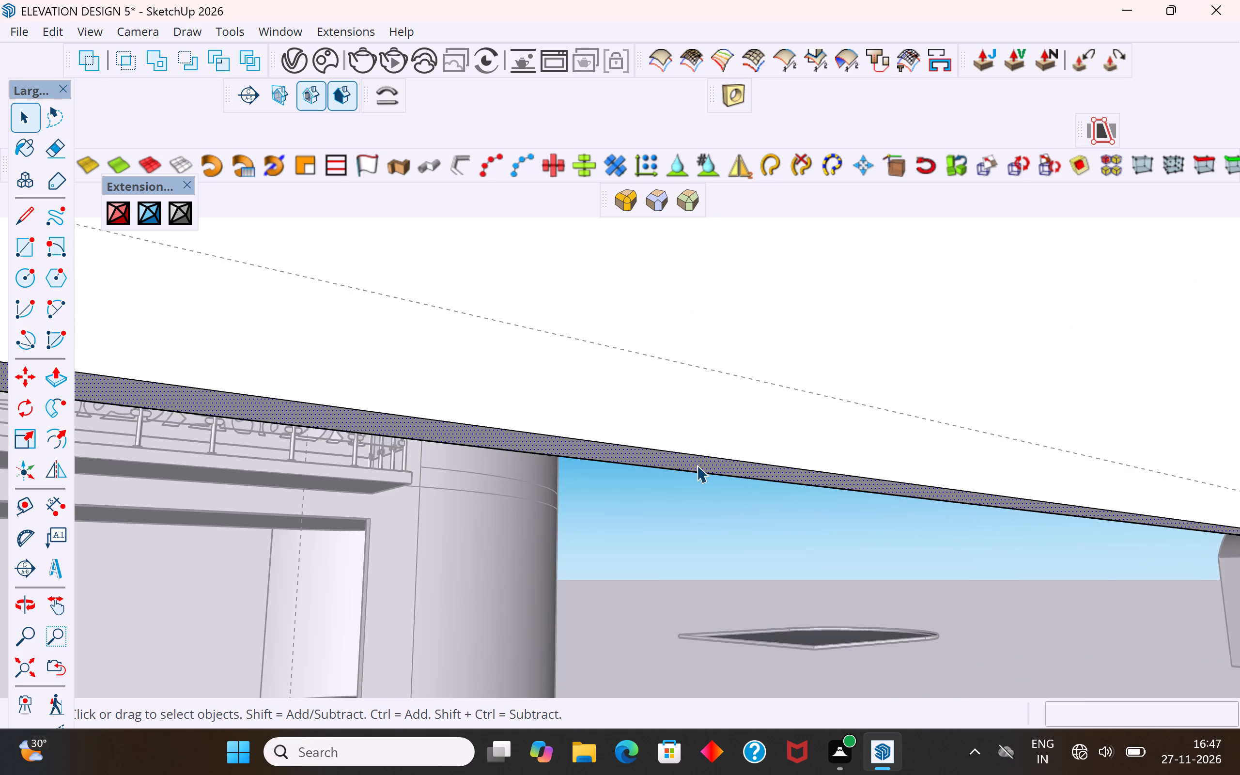
click(49, 382)
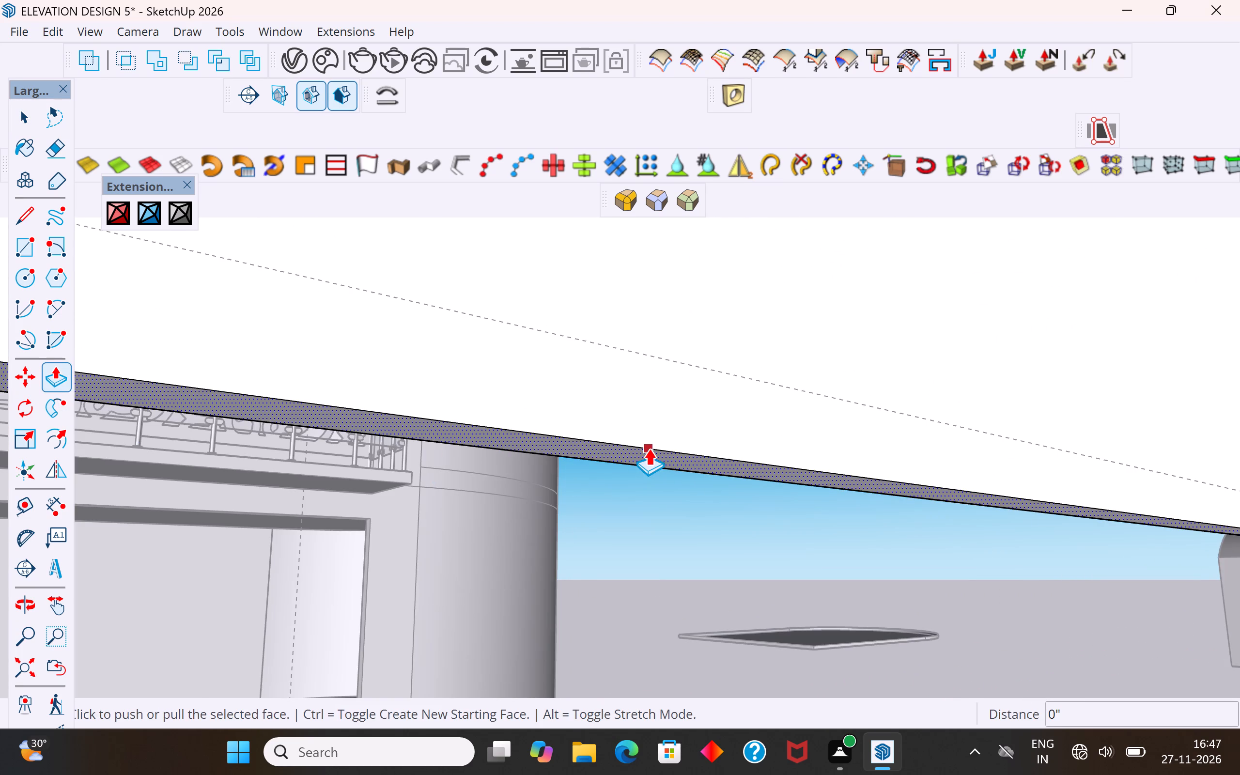
click(649, 448)
click(660, 354)
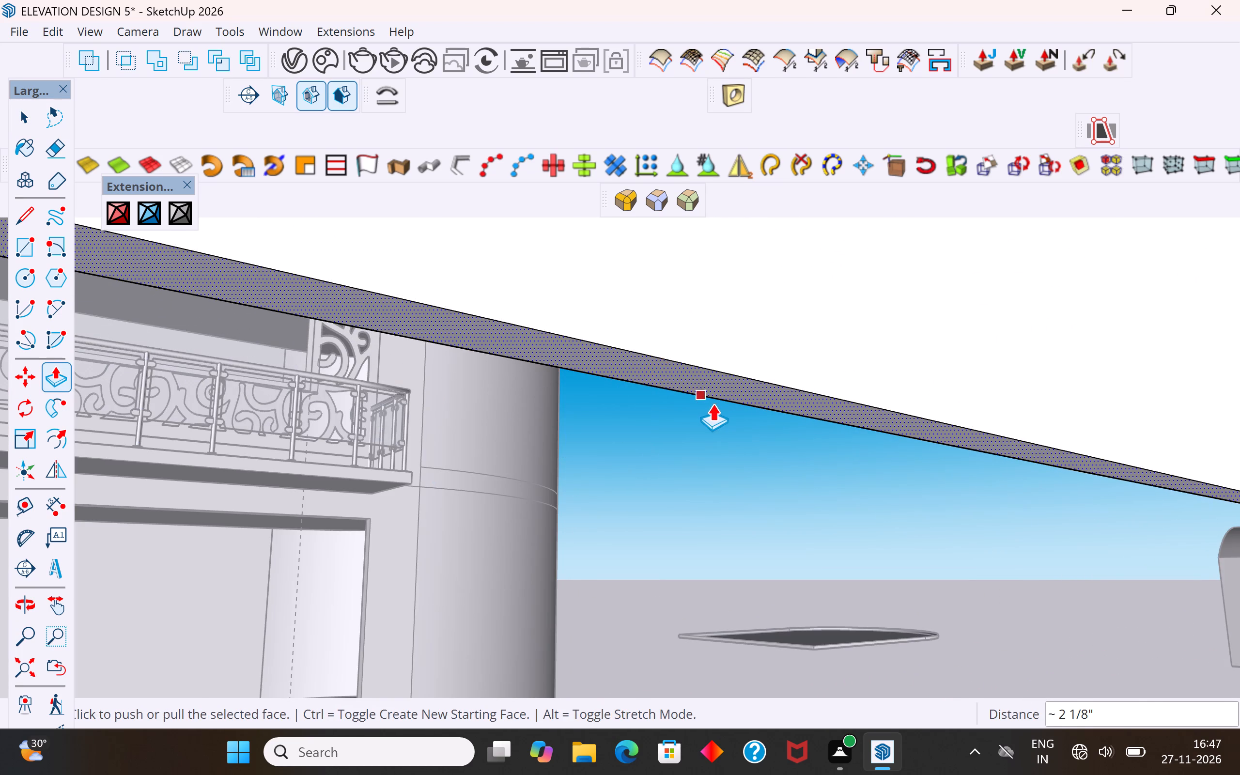
scroll(710, 402, down, 20)
scroll(710, 402, down, 1)
middle_drag(819, 543, 675, 617)
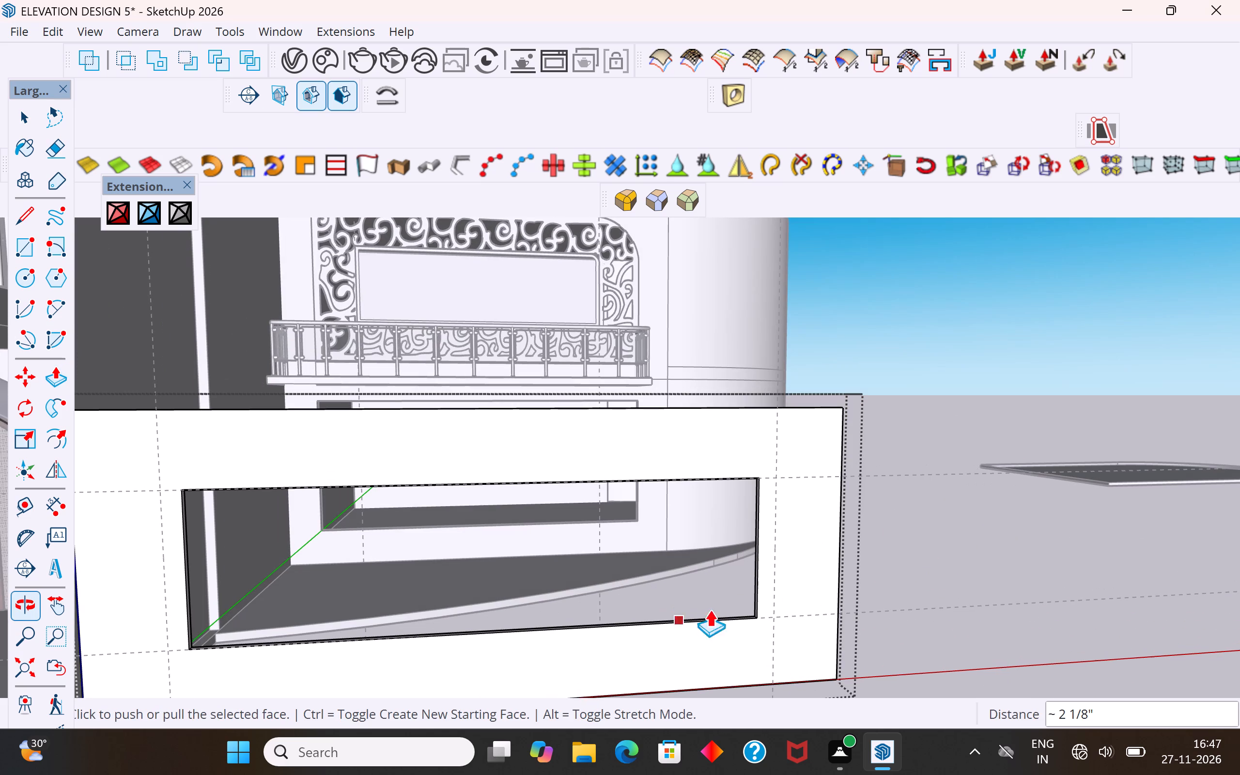
click(23, 126)
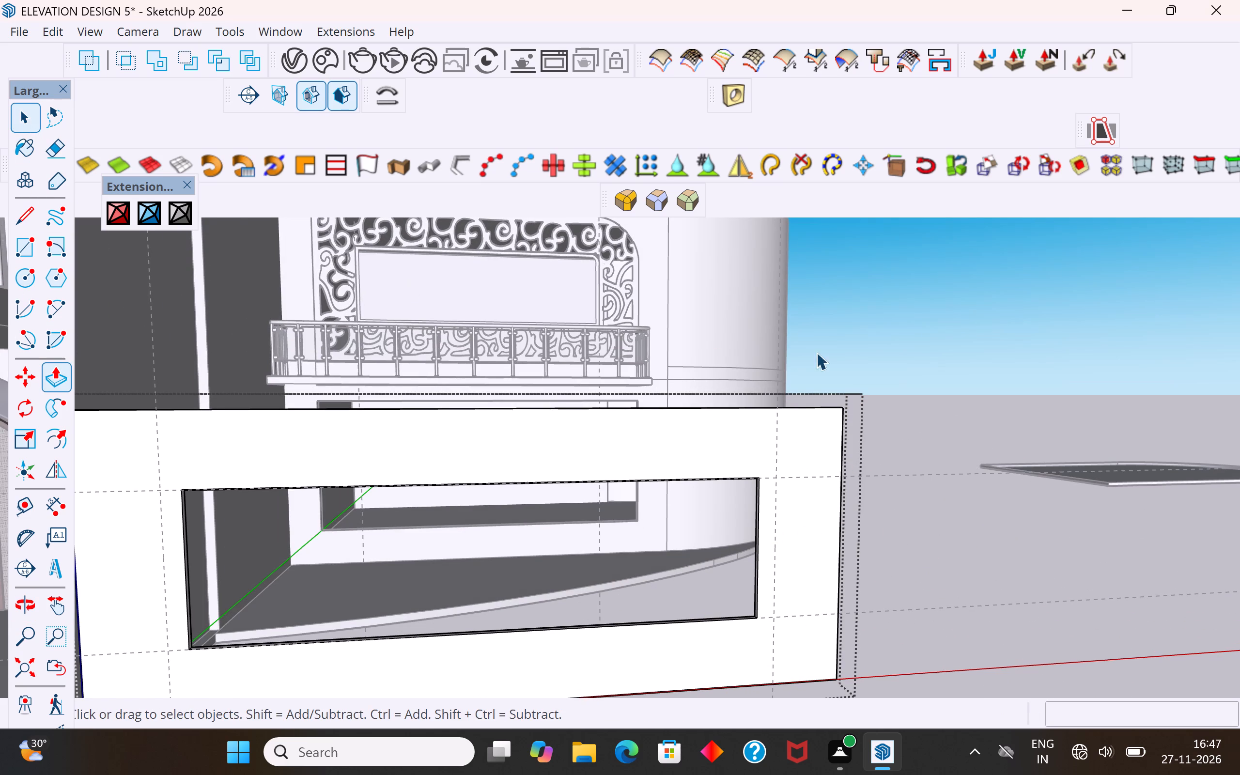
click(881, 317)
Push/Pull the right-hand inner face of the panel's opening outward about 6 3/16" to the vertical guide, and finish editing the panel.
scroll(768, 540, up, 4)
middle_drag(757, 539, 842, 542)
scroll(913, 545, up, 4)
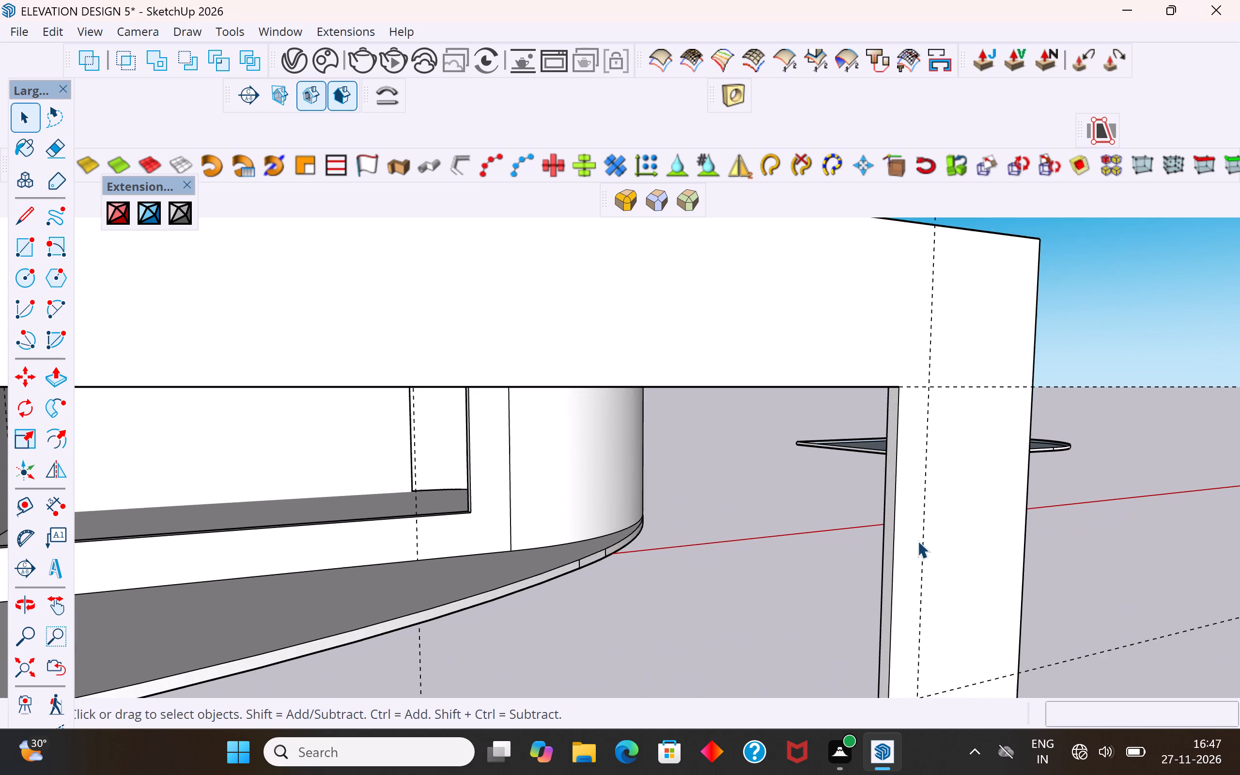
scroll(917, 541, up, 4)
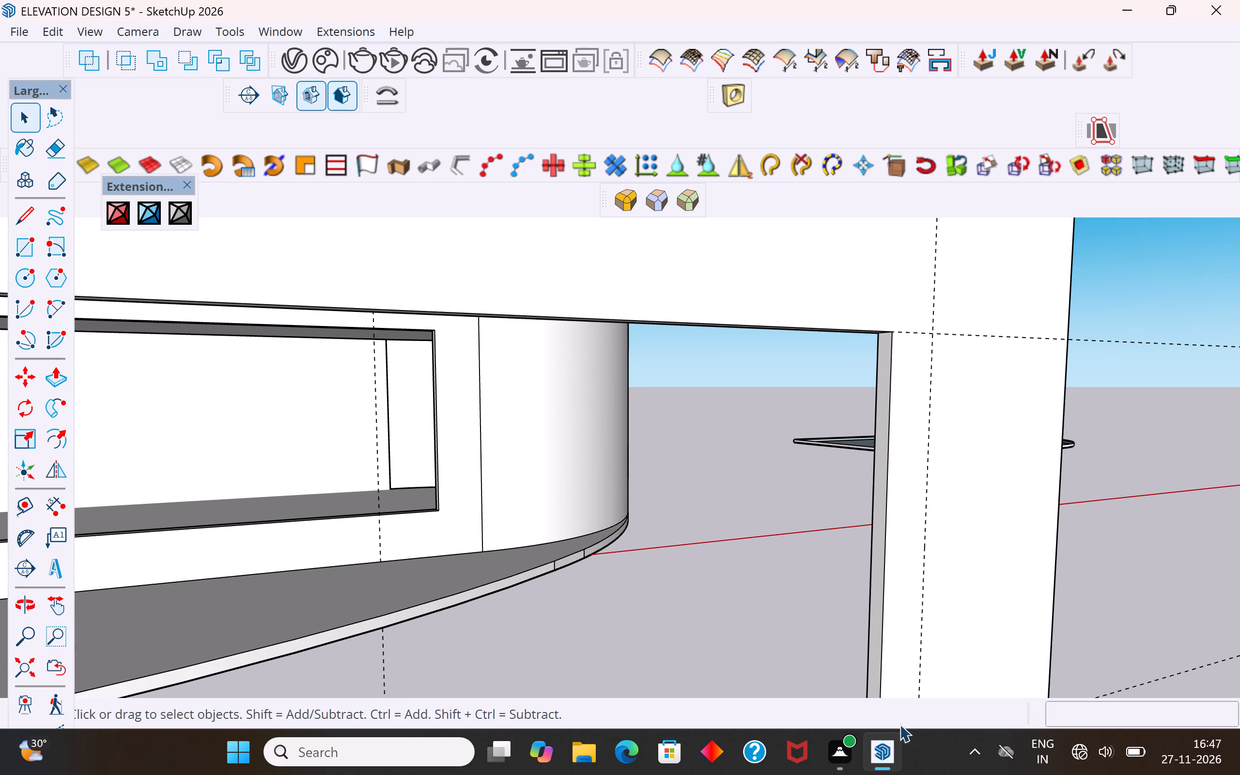
scroll(1019, 771, up, 3)
scroll(796, 497, down, 6)
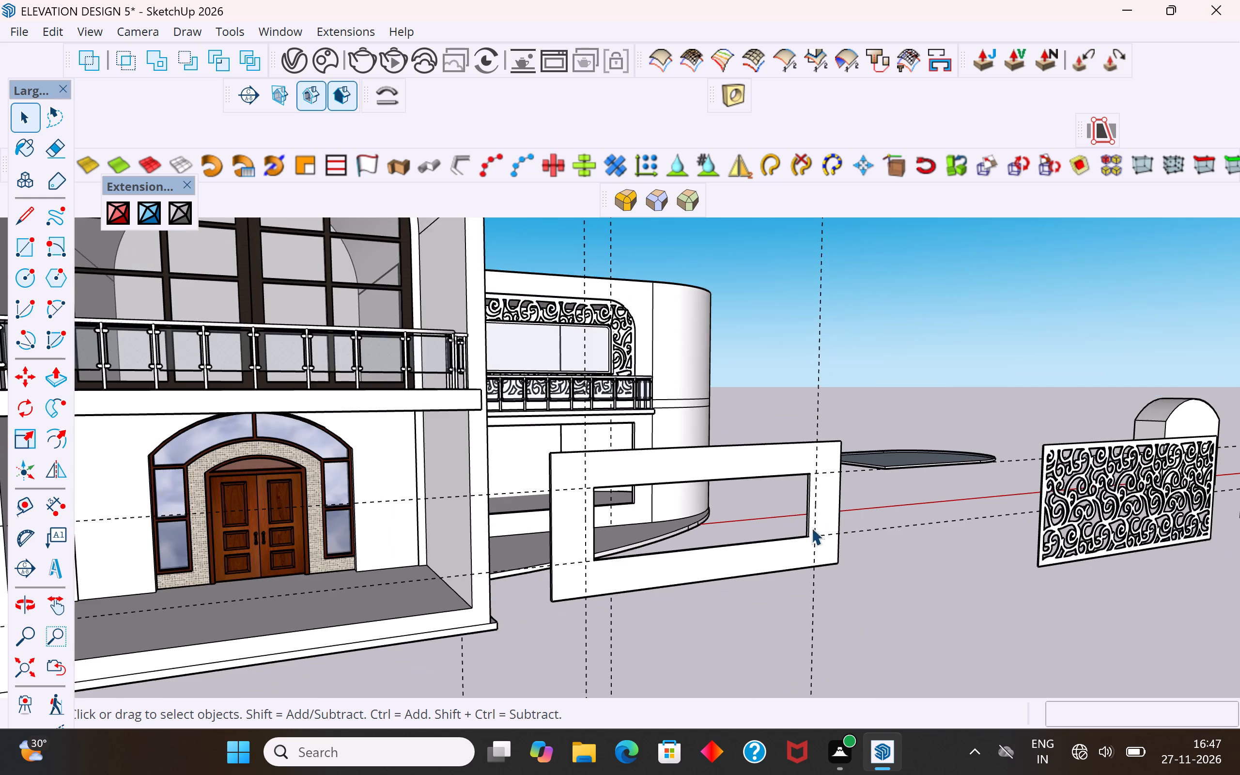
middle_drag(814, 537, 830, 562)
scroll(829, 544, up, 7)
scroll(779, 462, up, 6)
scroll(849, 521, up, 3)
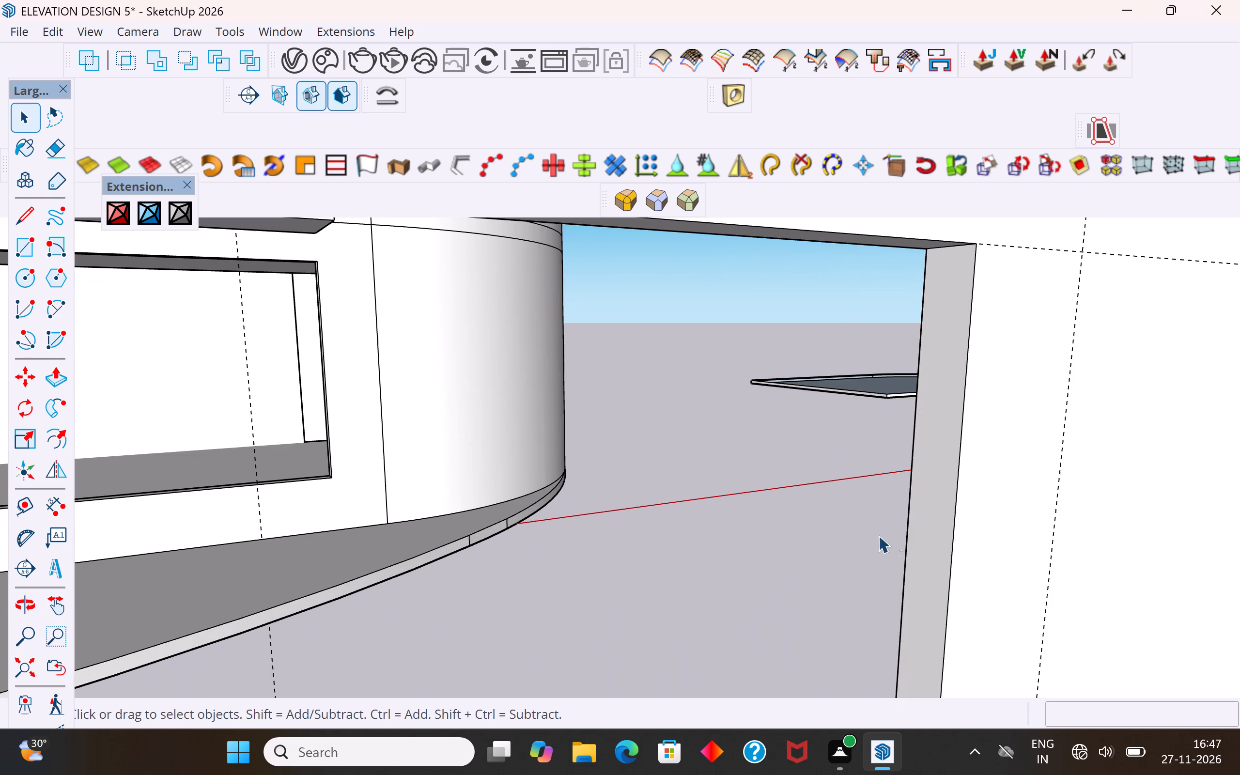
scroll(790, 585, down, 3)
middle_drag(919, 540, 959, 480)
scroll(853, 605, up, 4)
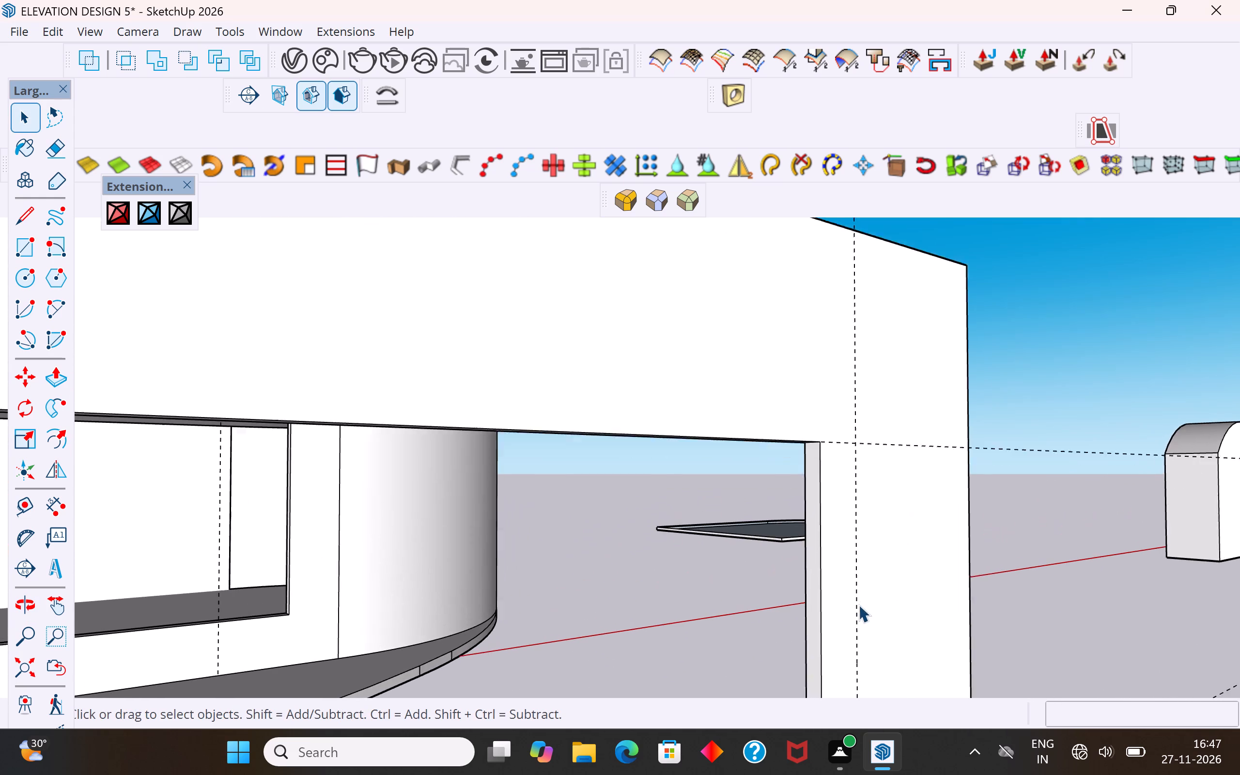
scroll(858, 604, up, 4)
click(800, 577)
triple_click(806, 588)
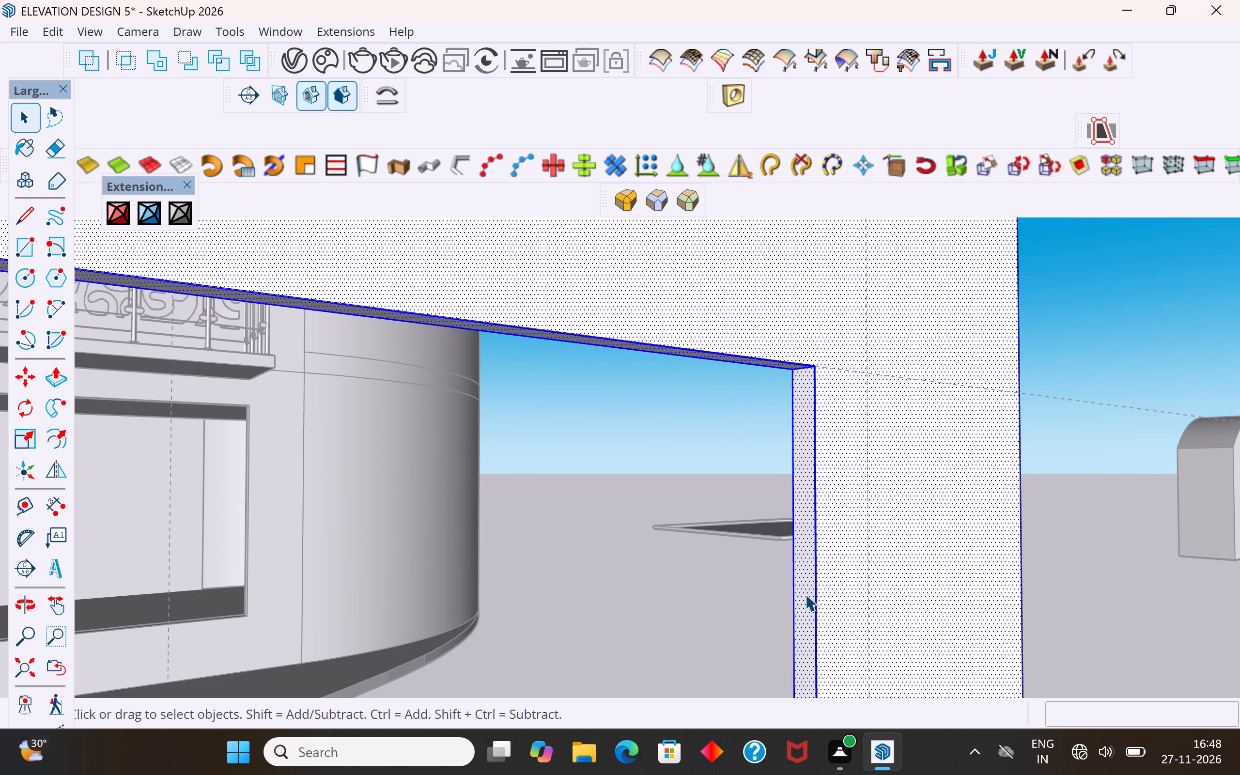
click(805, 594)
click(53, 378)
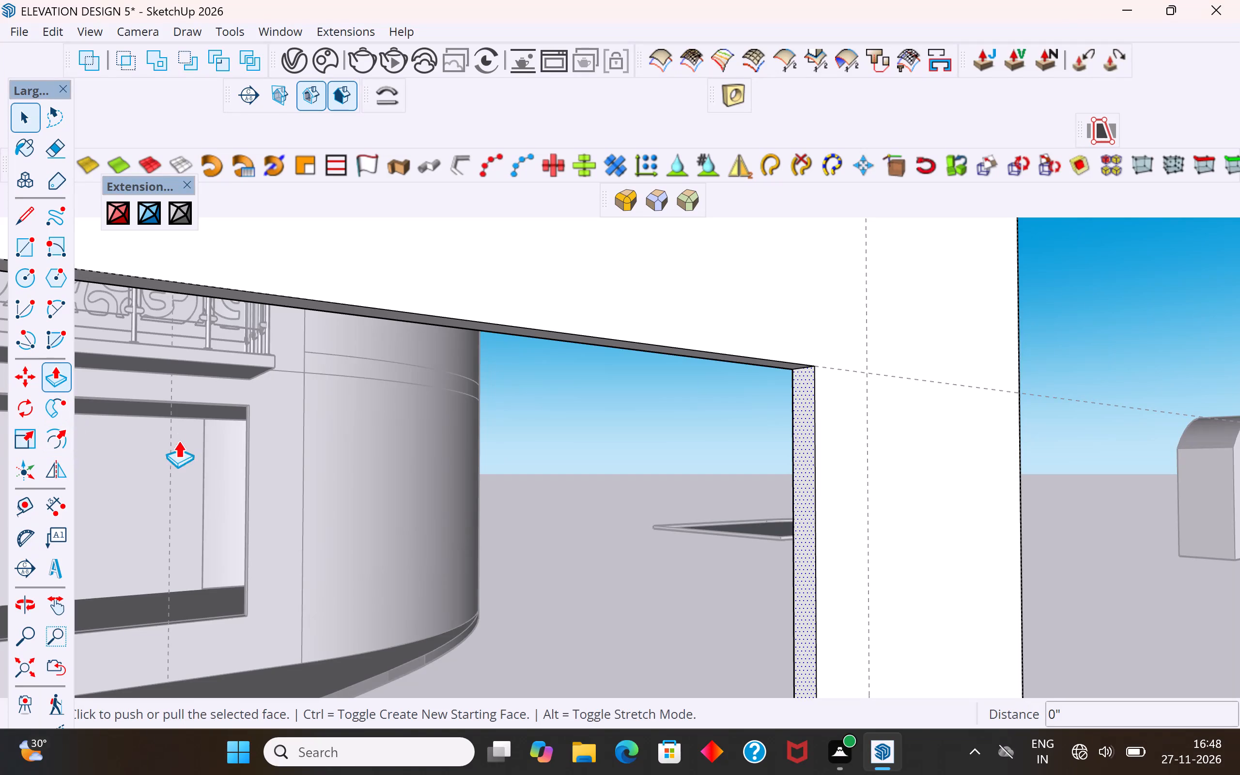
click(812, 528)
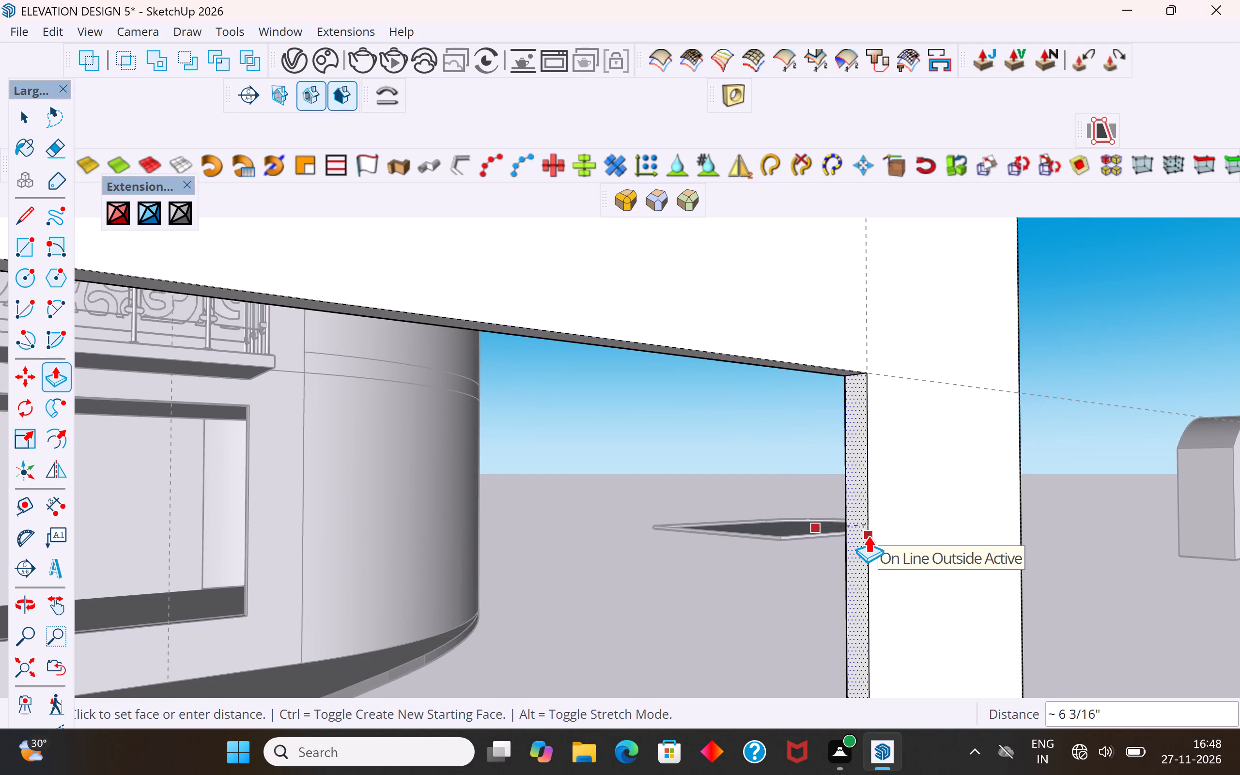
click(868, 535)
scroll(756, 443, down, 7)
scroll(757, 449, down, 15)
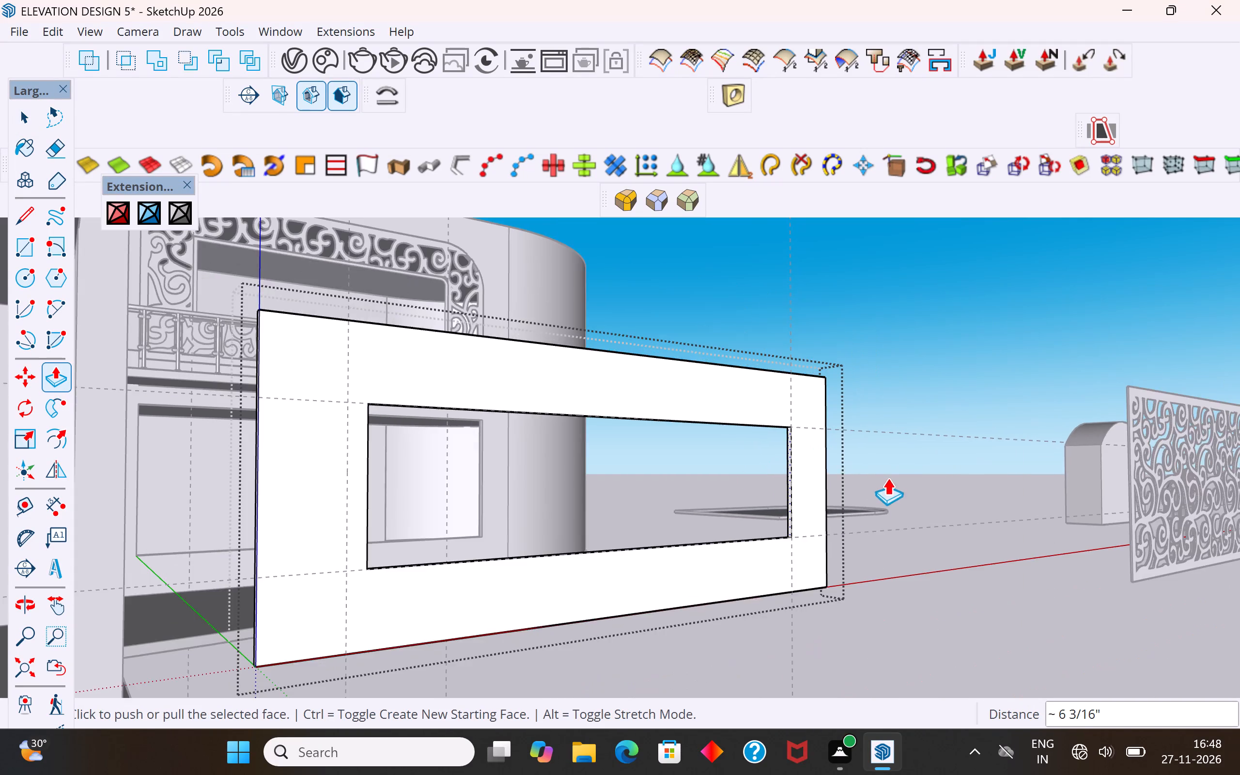
middle_drag(864, 514, 799, 549)
scroll(950, 425, down, 11)
middle_drag(867, 559, 810, 604)
scroll(992, 483, down, 6)
middle_drag(894, 639, 777, 605)
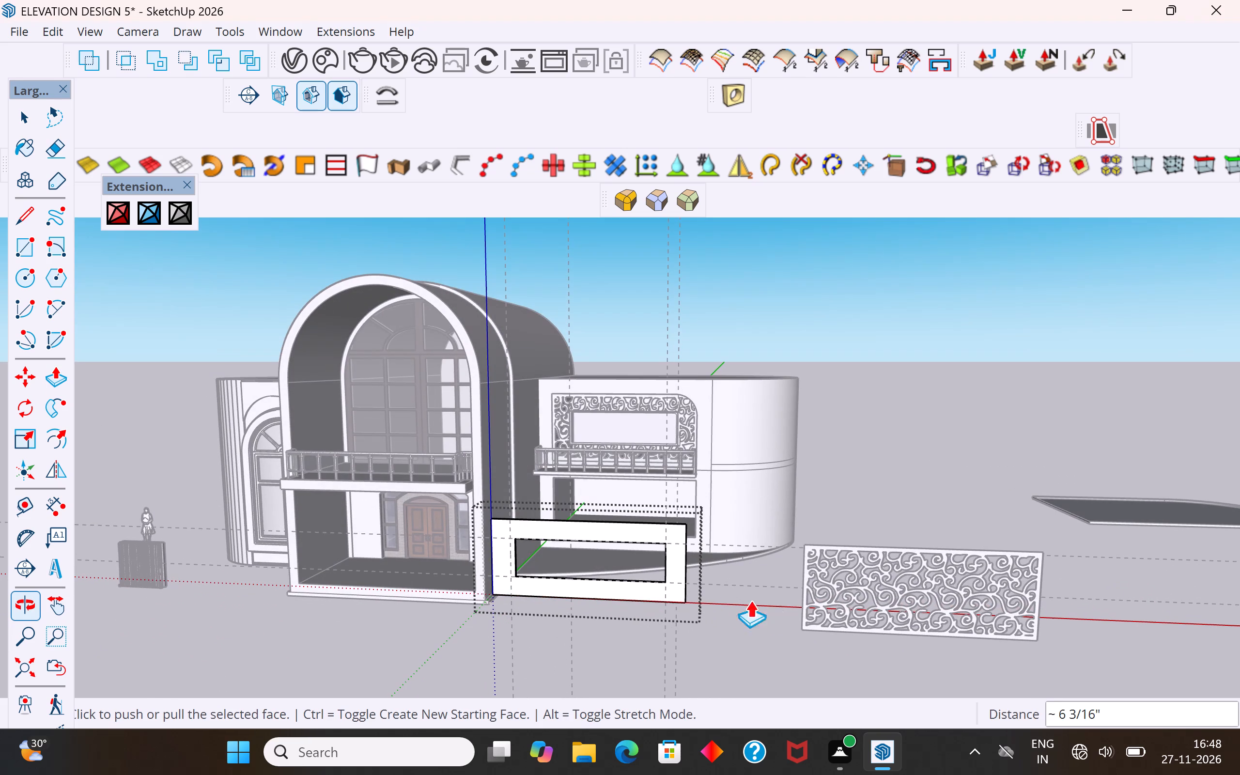
click(22, 119)
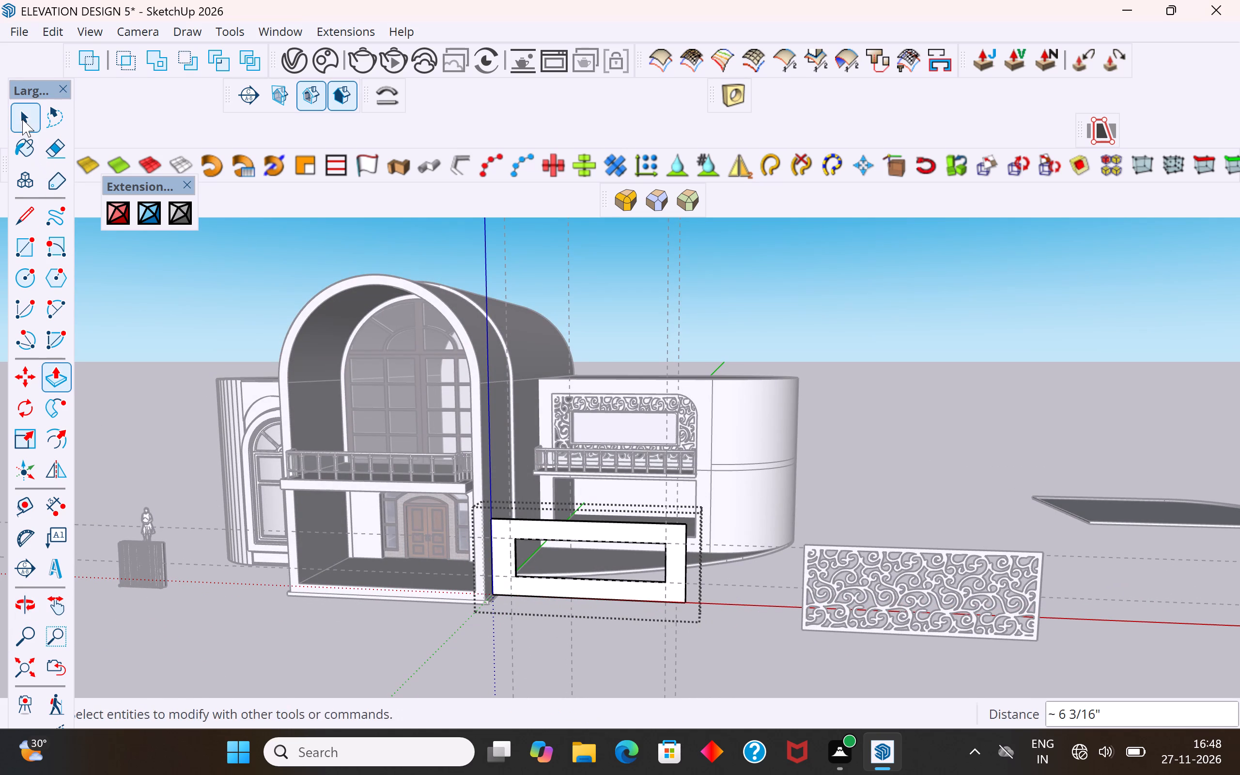
click(115, 399)
scroll(501, 614, up, 18)
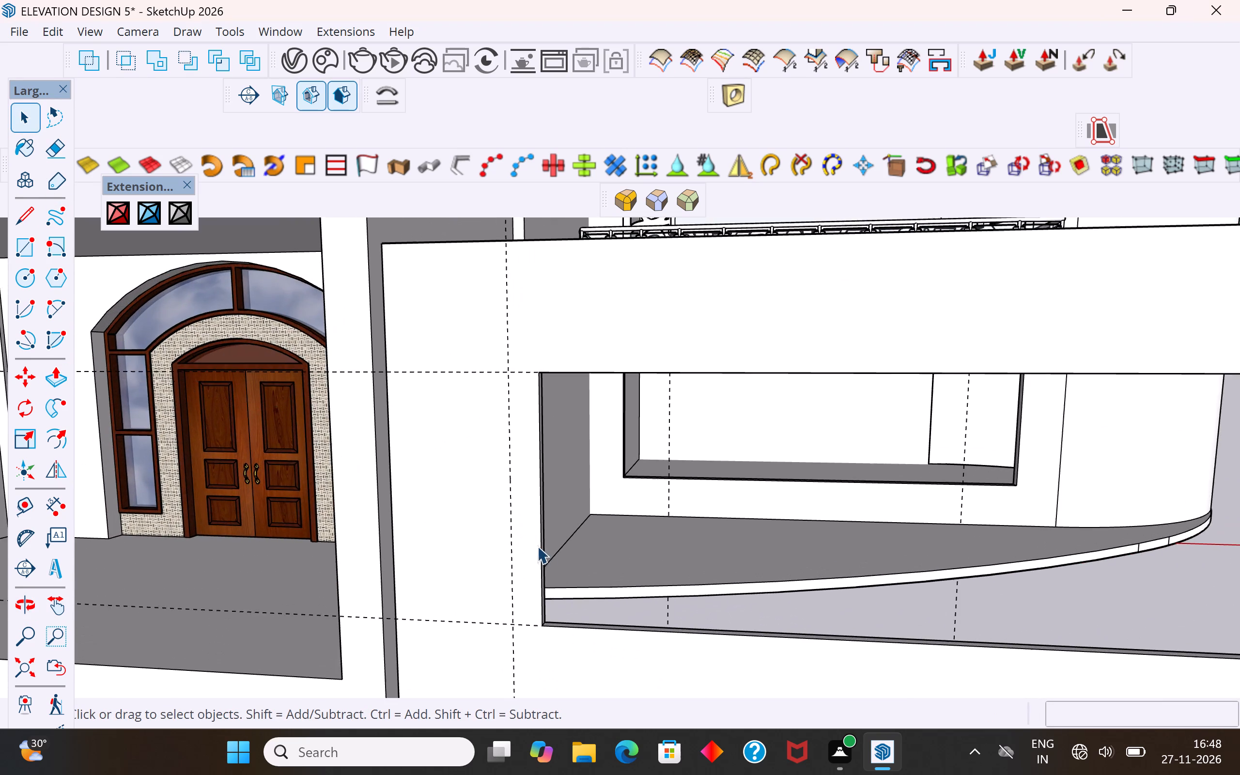
Push/Pull the left-hand inner face of the white panel's opening outward about 5 7/8" to the vertical guide, and finish editing the panel.
middle_drag(547, 552, 508, 545)
scroll(287, 515, up, 14)
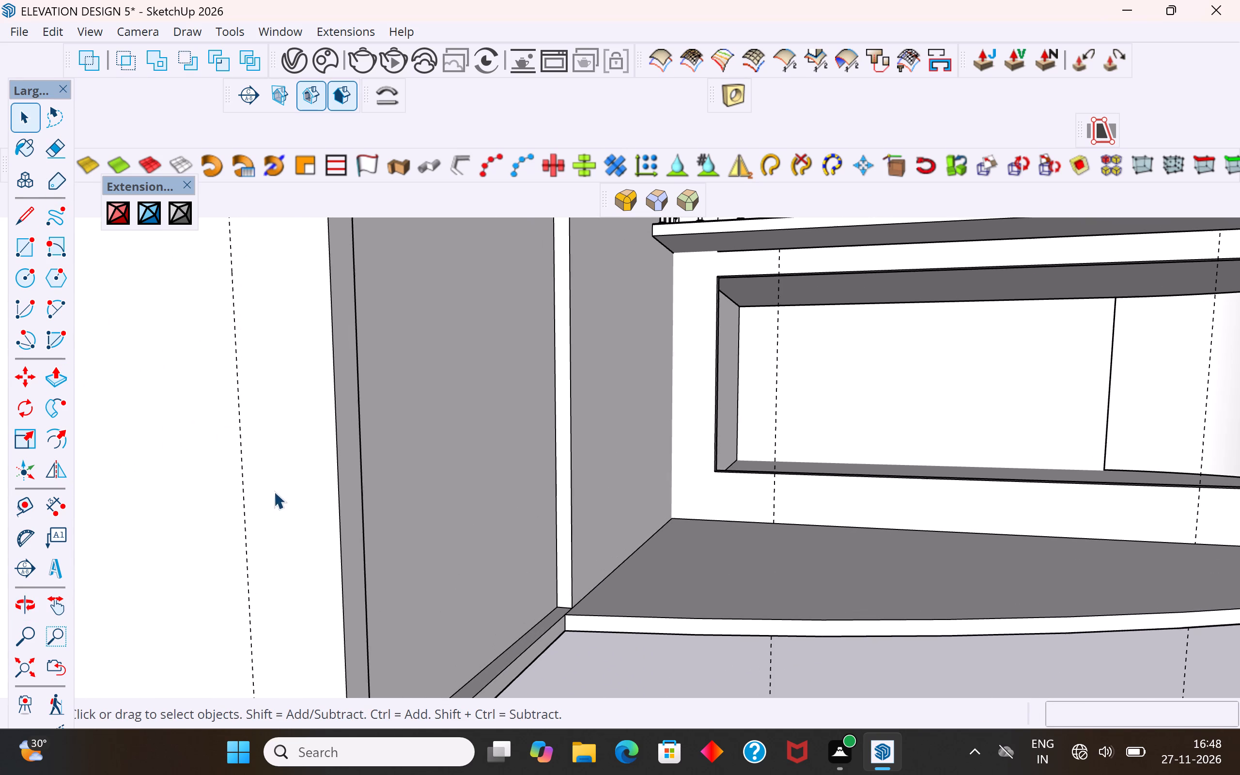
middle_drag(343, 531, 301, 616)
click(349, 536)
double_click(350, 535)
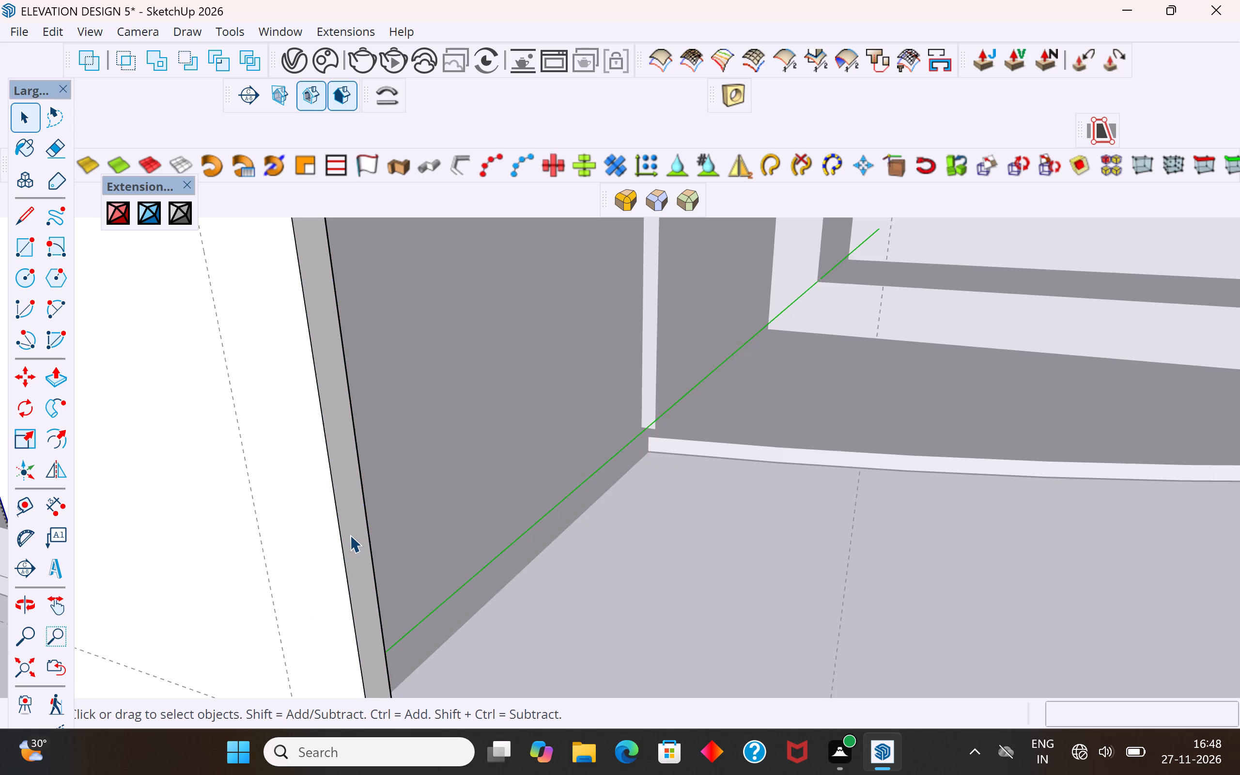
click(357, 542)
click(57, 379)
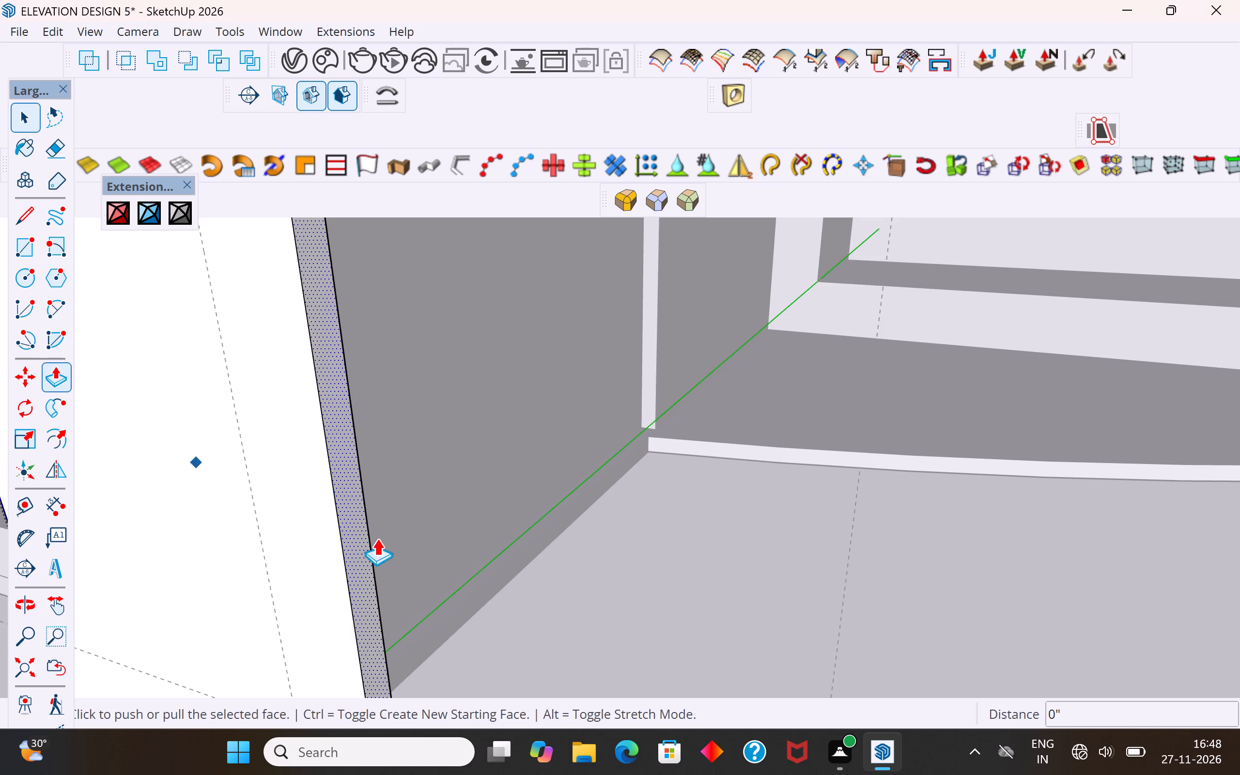
click(341, 527)
click(263, 538)
scroll(333, 493, down, 2)
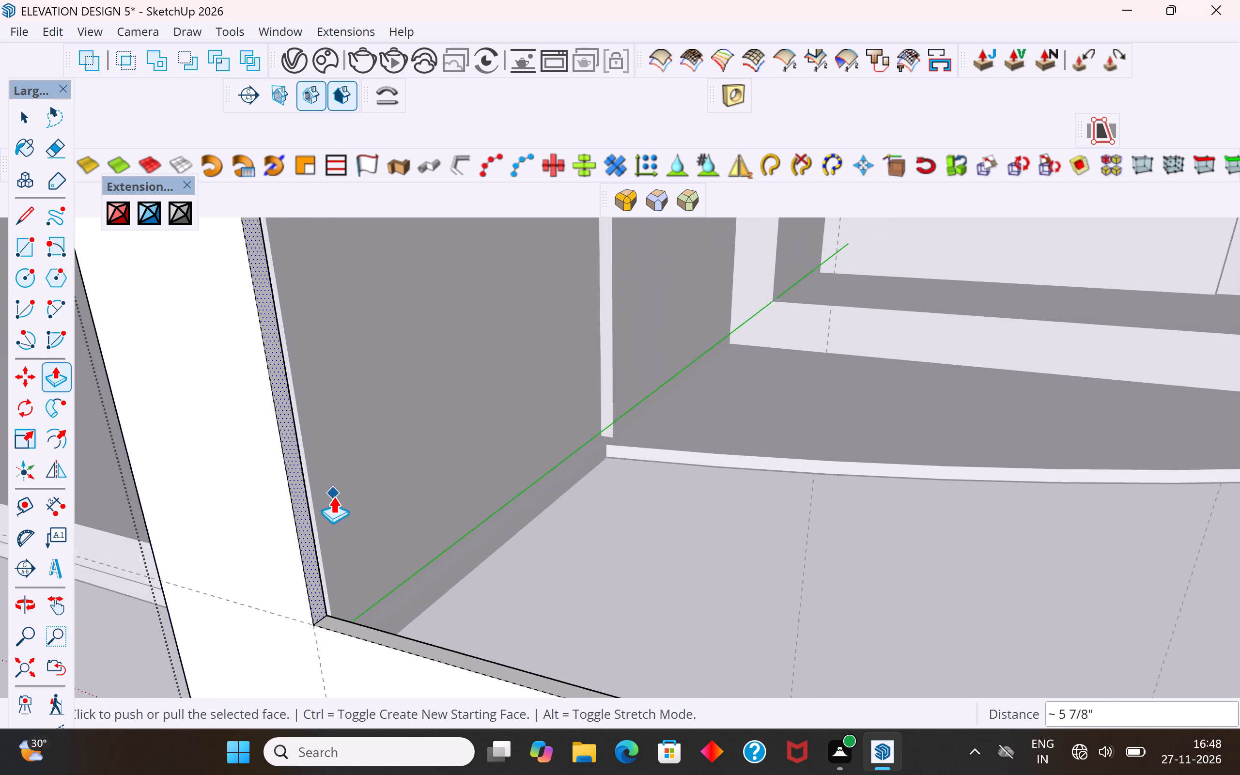
scroll(333, 496, down, 10)
middle_drag(300, 531, 380, 492)
click(25, 129)
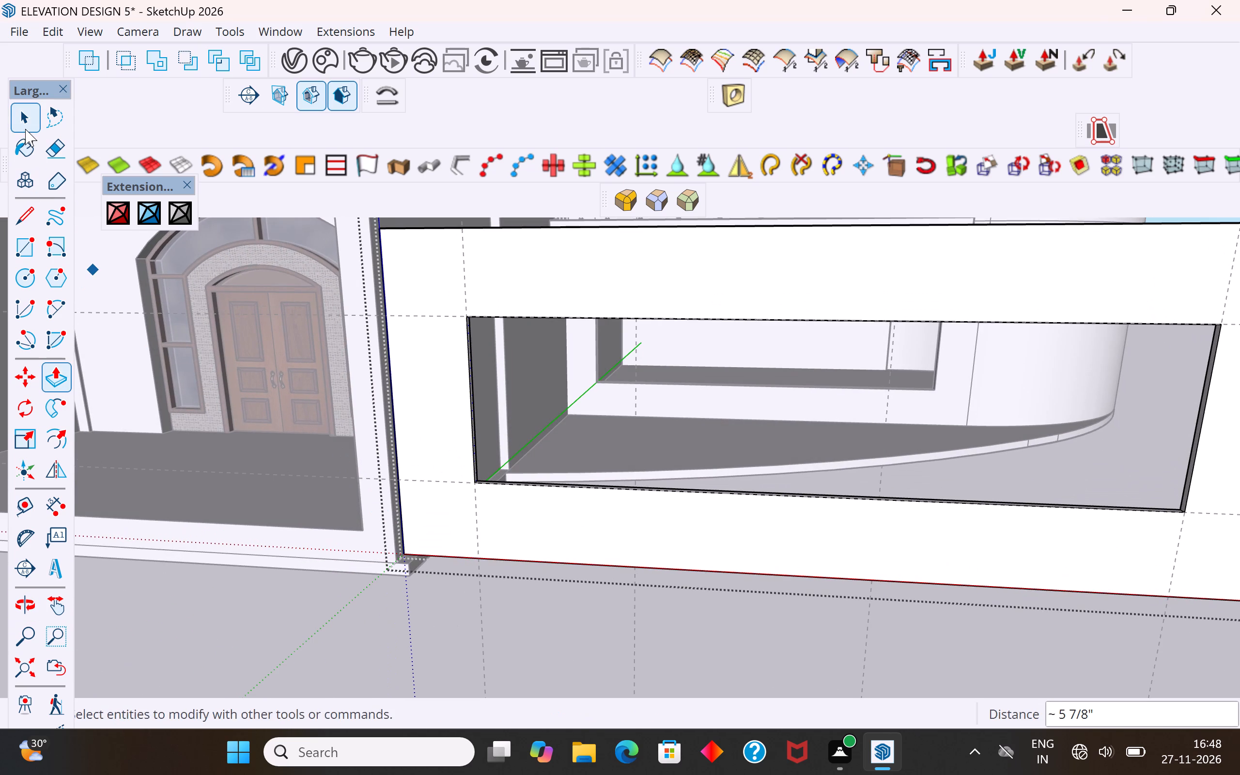
click(273, 610)
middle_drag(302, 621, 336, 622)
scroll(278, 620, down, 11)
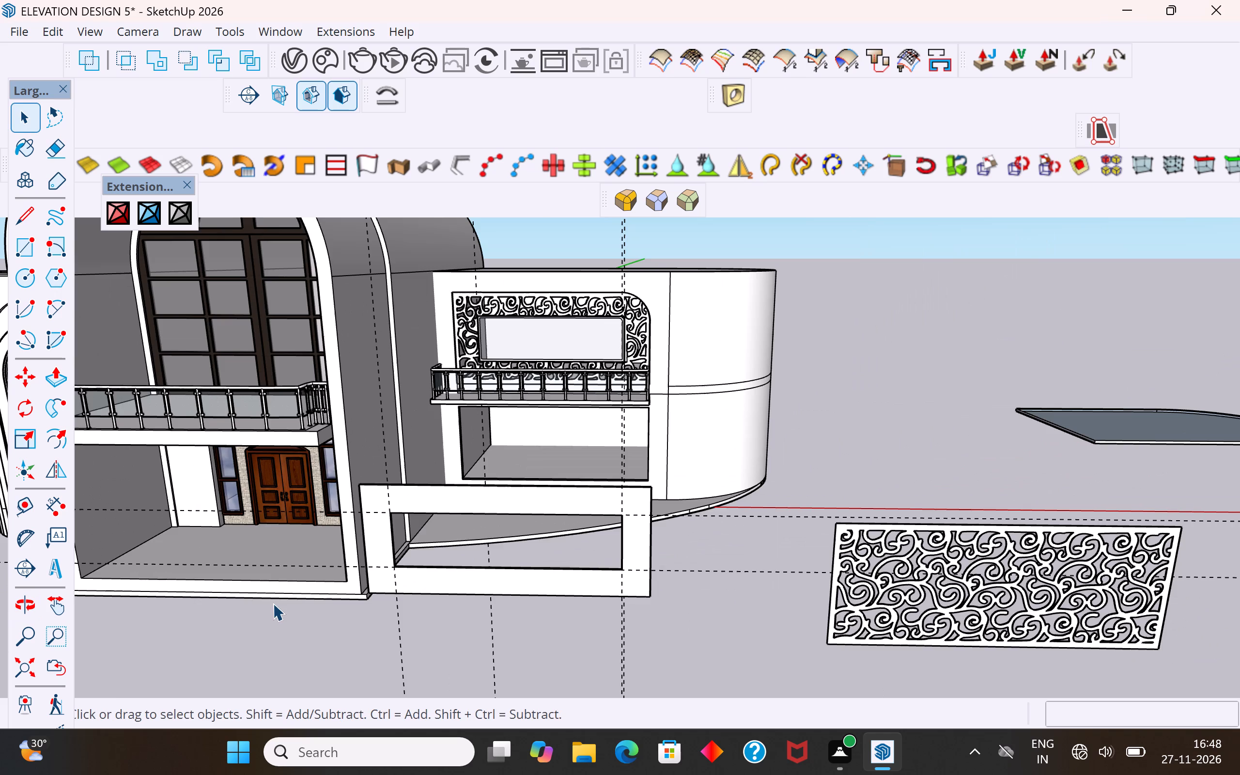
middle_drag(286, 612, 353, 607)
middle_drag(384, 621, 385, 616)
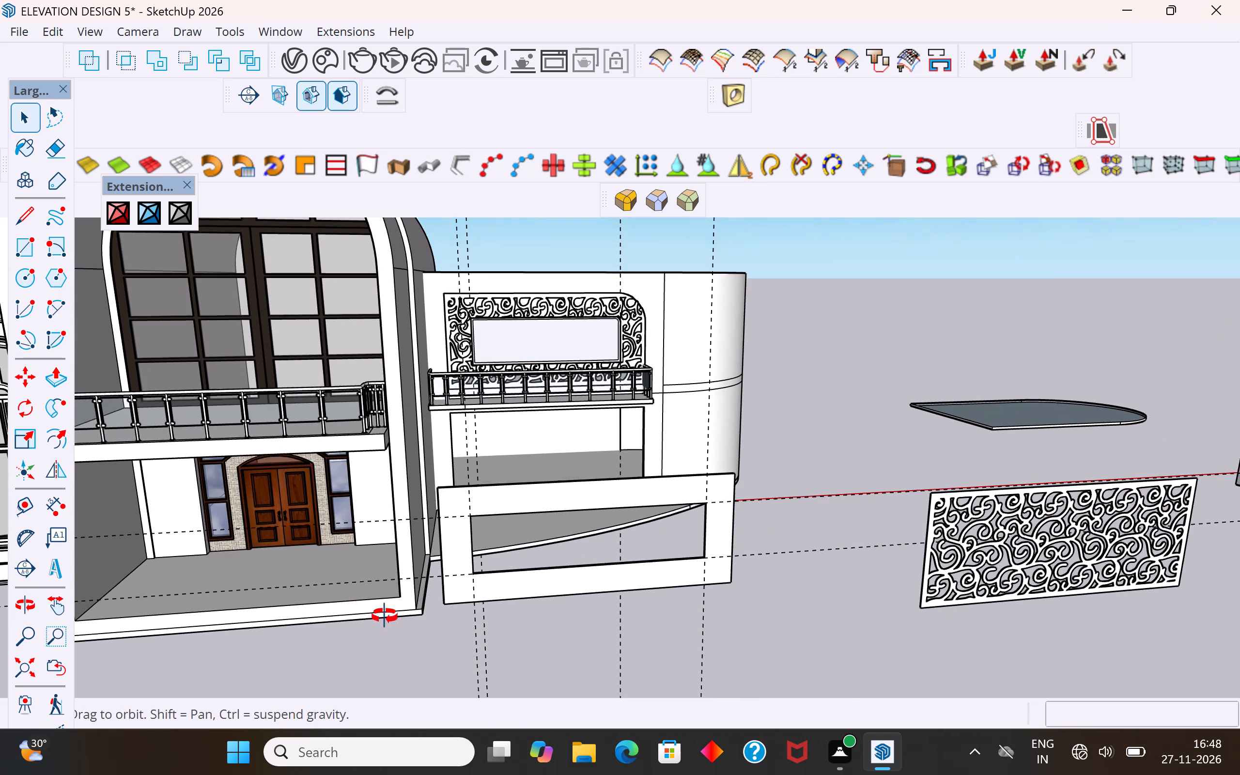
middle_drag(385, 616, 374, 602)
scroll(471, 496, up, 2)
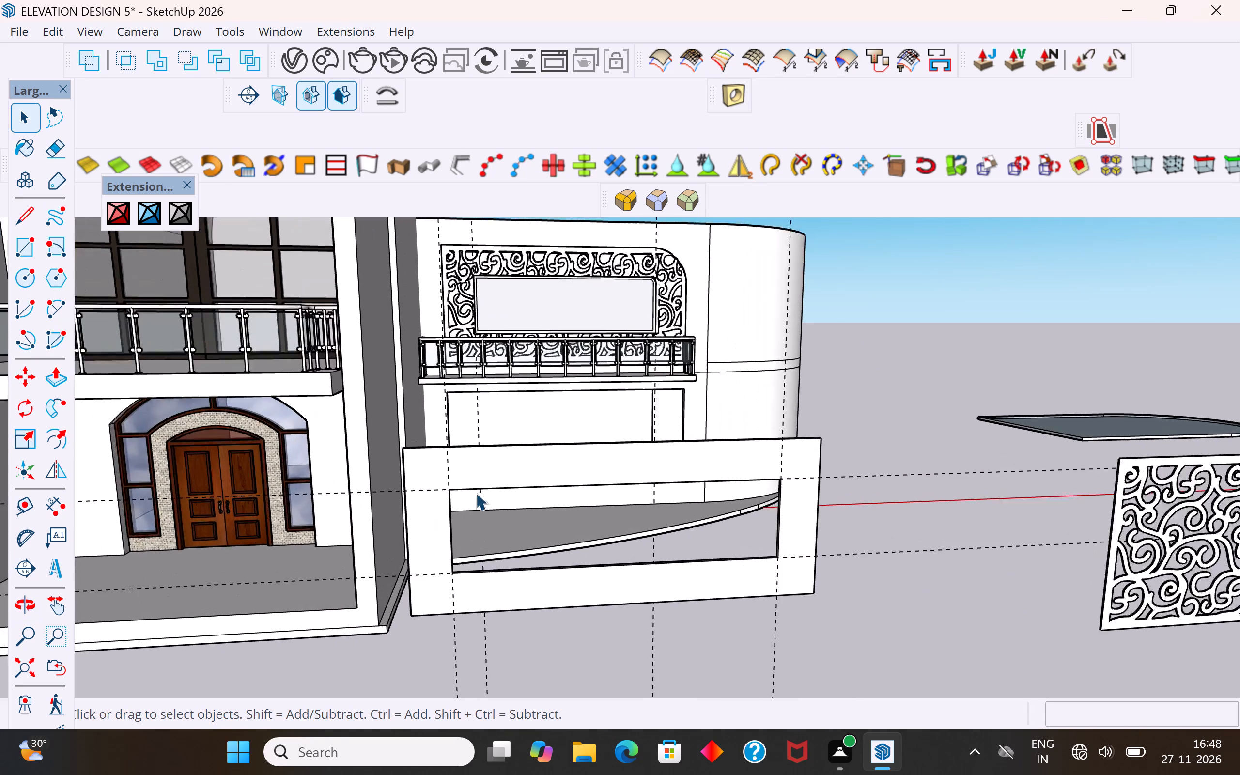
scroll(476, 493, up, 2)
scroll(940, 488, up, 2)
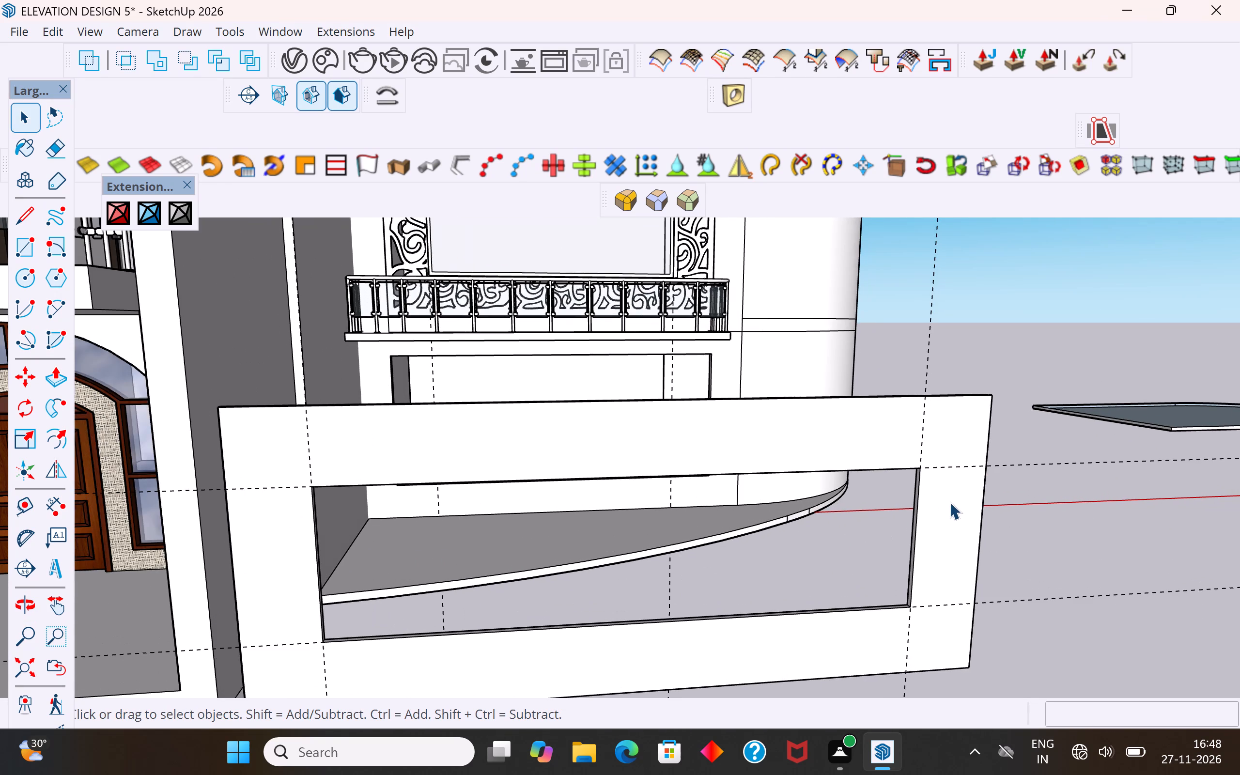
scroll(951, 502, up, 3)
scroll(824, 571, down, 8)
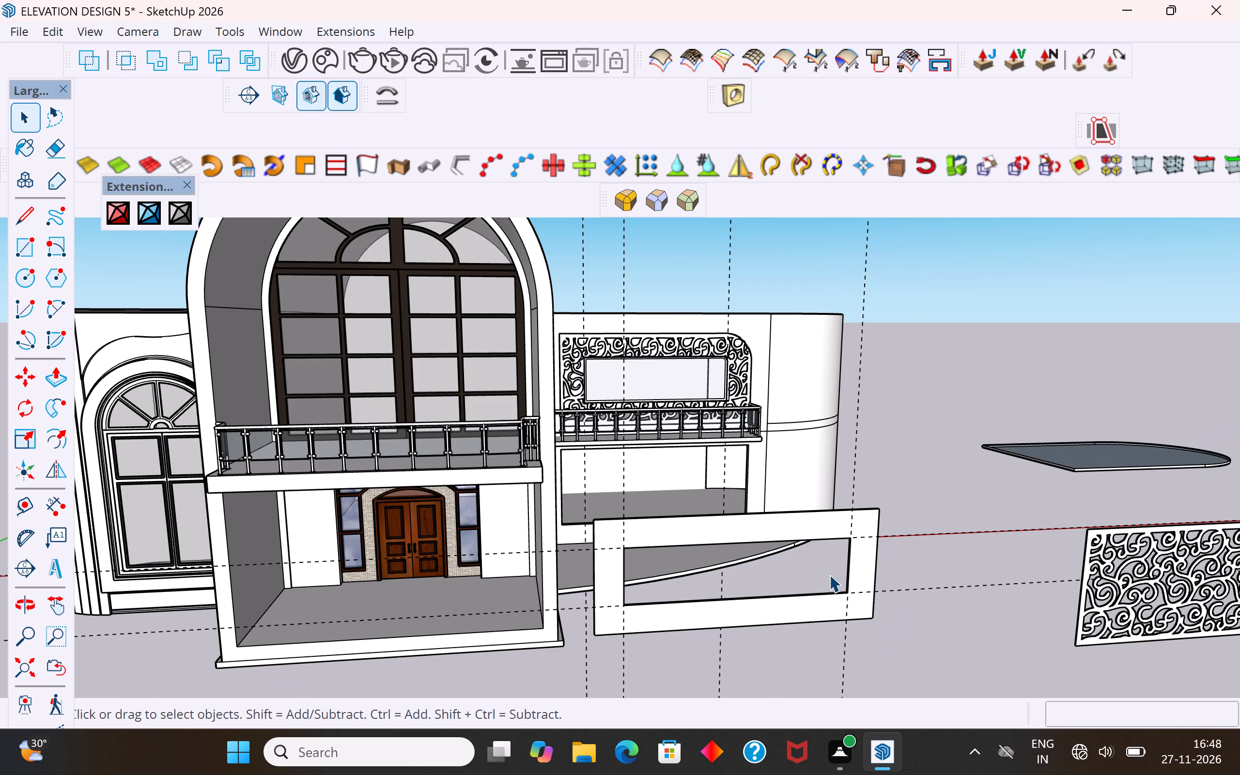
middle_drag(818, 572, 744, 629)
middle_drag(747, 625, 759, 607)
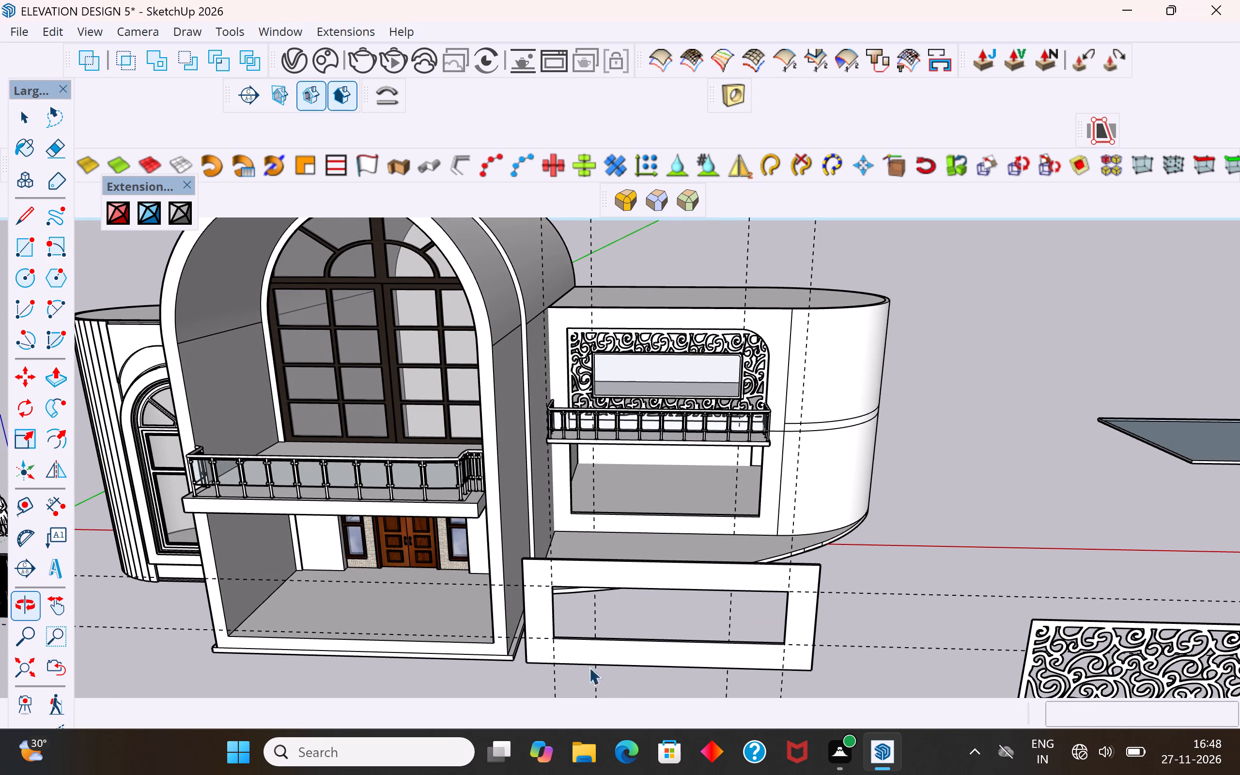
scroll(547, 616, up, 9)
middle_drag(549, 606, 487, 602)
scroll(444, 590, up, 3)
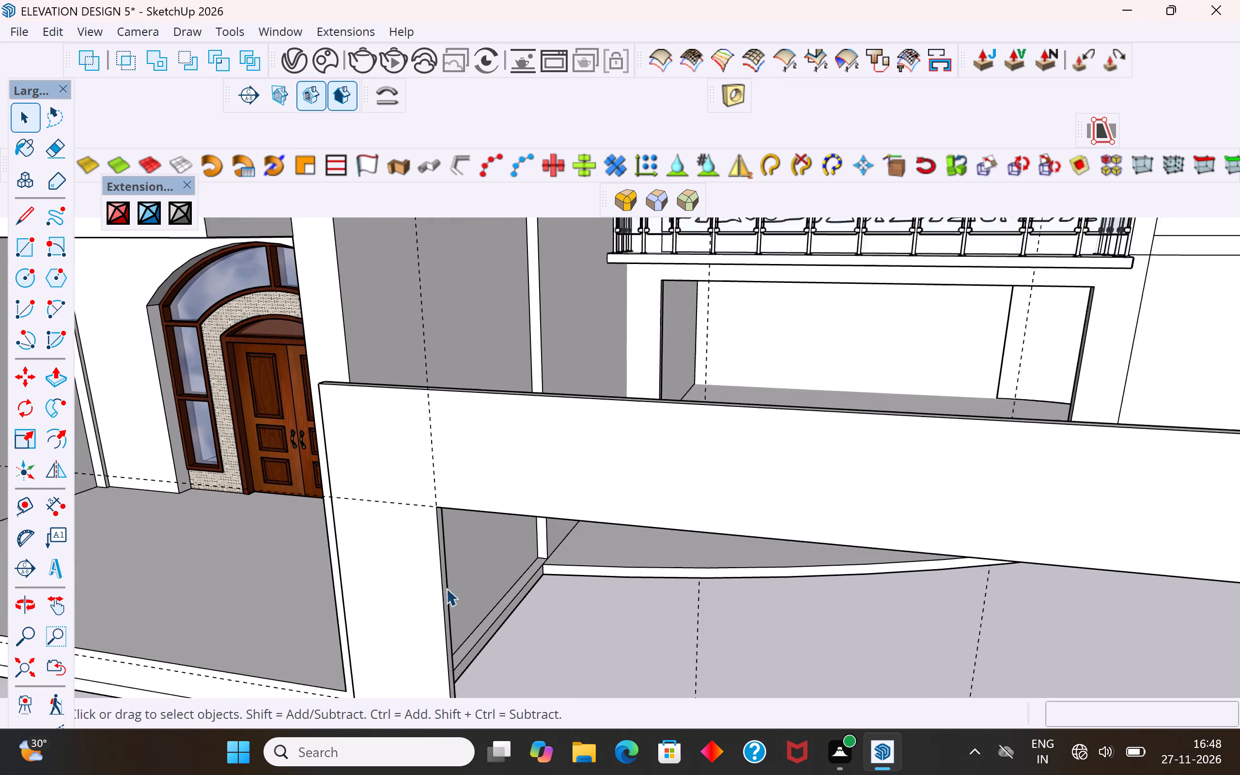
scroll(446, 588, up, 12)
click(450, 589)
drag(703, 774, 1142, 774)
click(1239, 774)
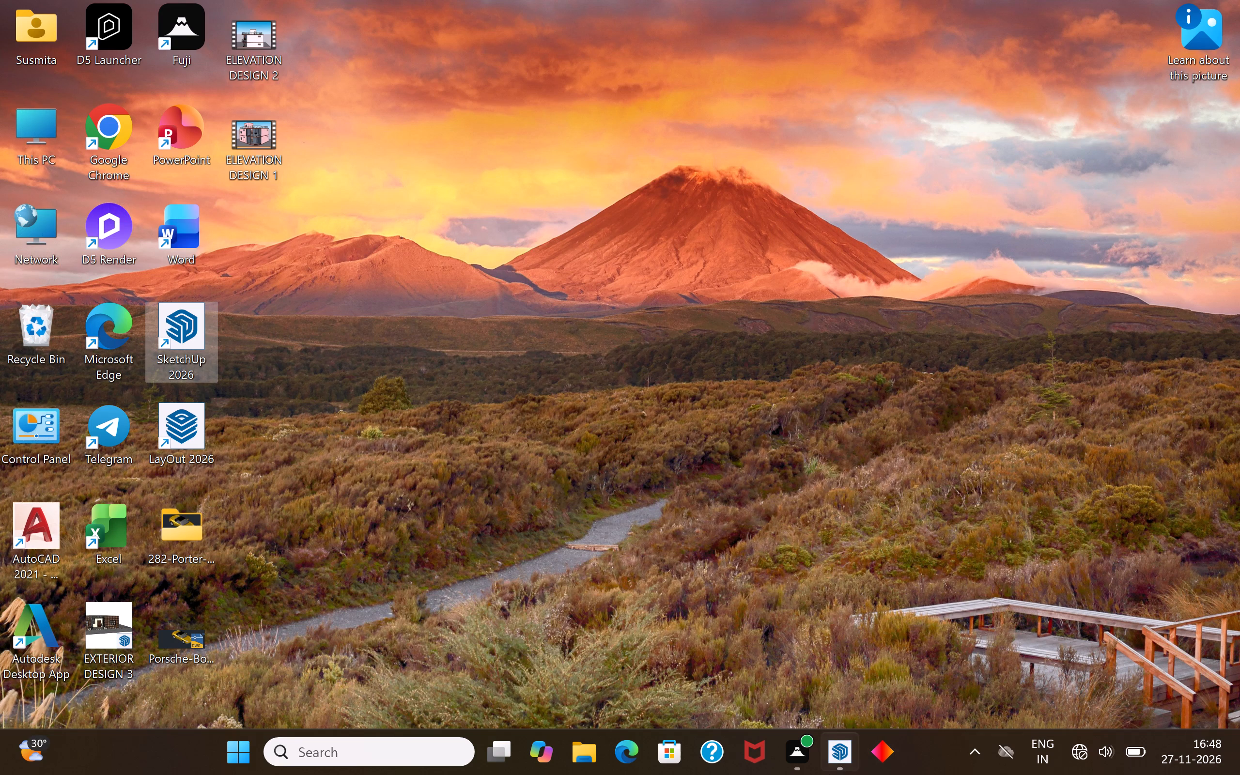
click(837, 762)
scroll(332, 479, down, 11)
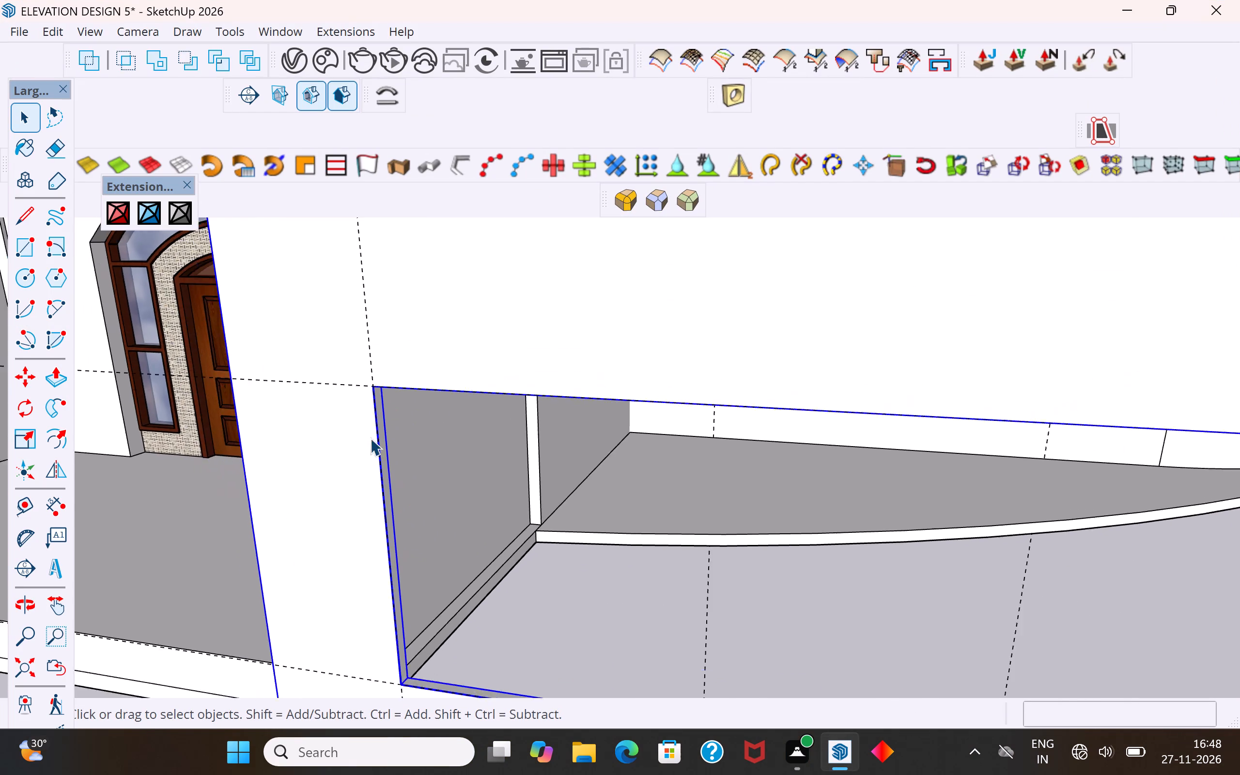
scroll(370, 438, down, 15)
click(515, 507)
Open the white panel for editing and Push/Pull the right-hand inner face of its opening inward 4".
middle_drag(766, 357, 789, 364)
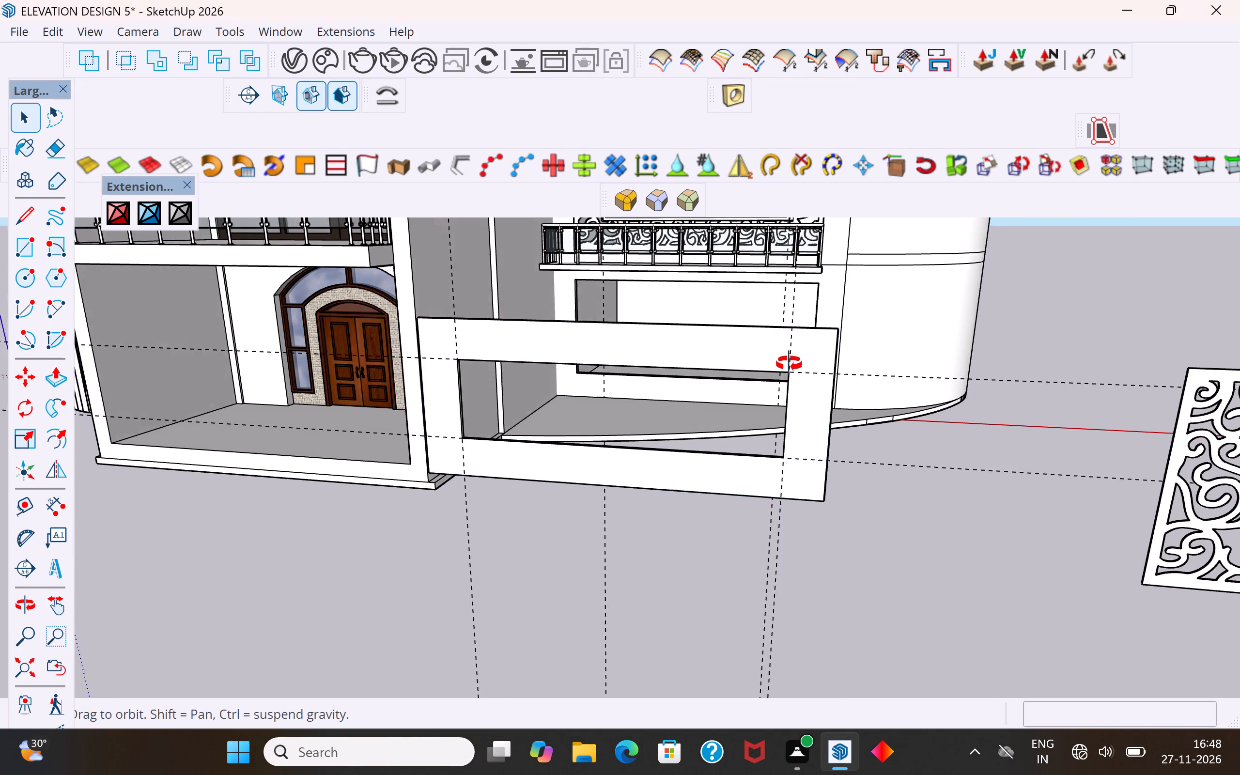
middle_drag(789, 364, 869, 392)
scroll(923, 434, up, 10)
middle_drag(913, 379, 999, 323)
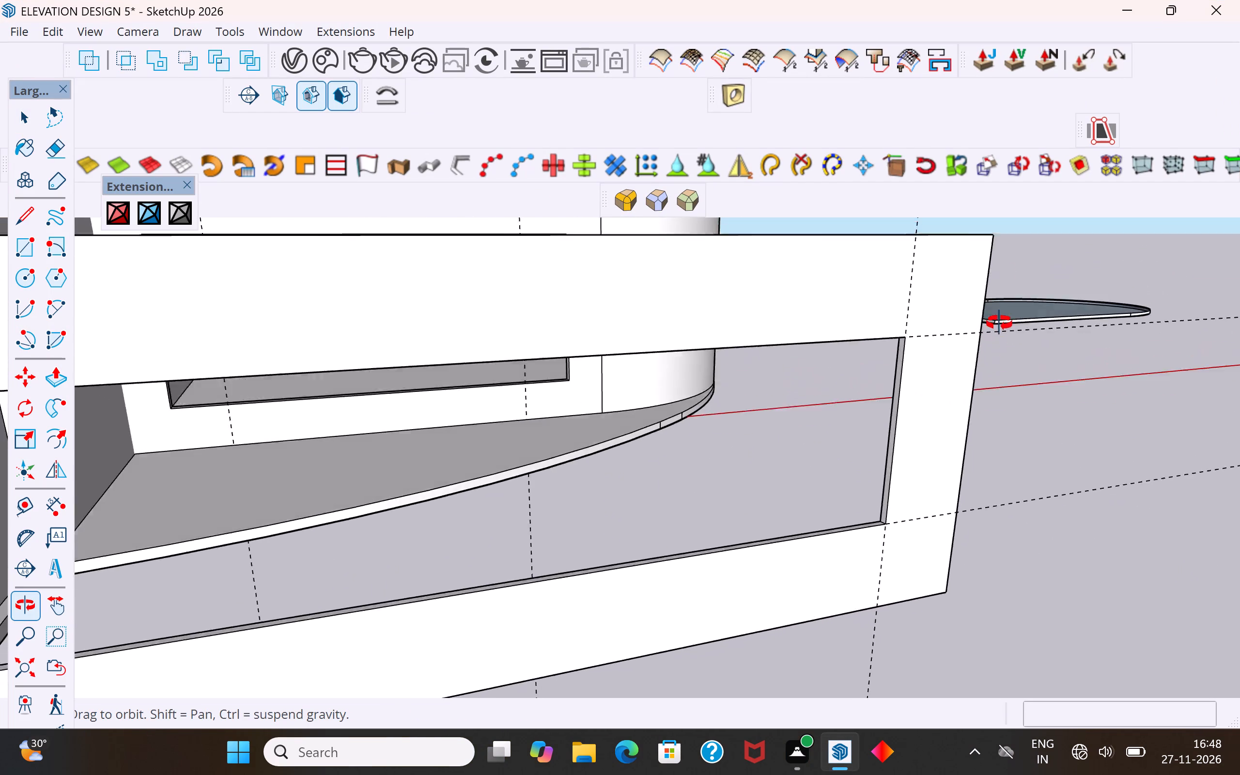
middle_drag(999, 323, 1004, 286)
scroll(882, 342, up, 5)
scroll(876, 350, down, 4)
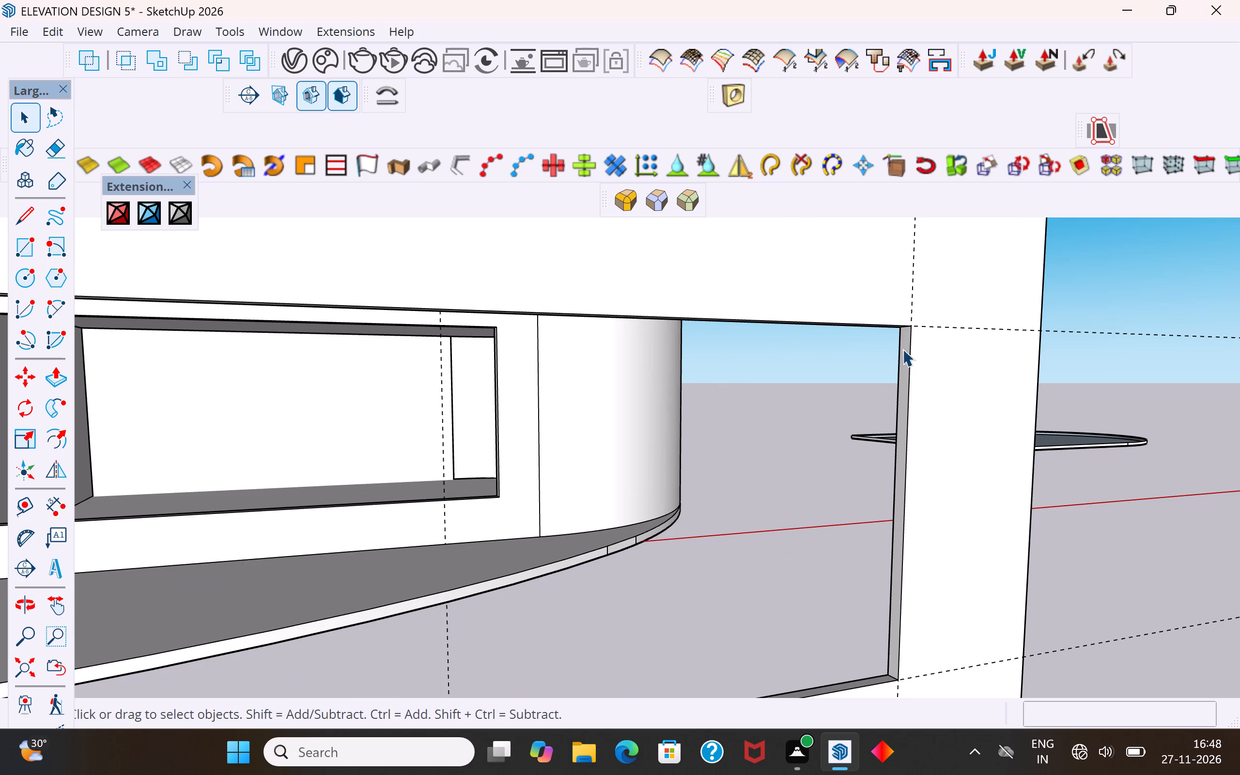
scroll(911, 328, up, 11)
click(900, 341)
double_click(899, 336)
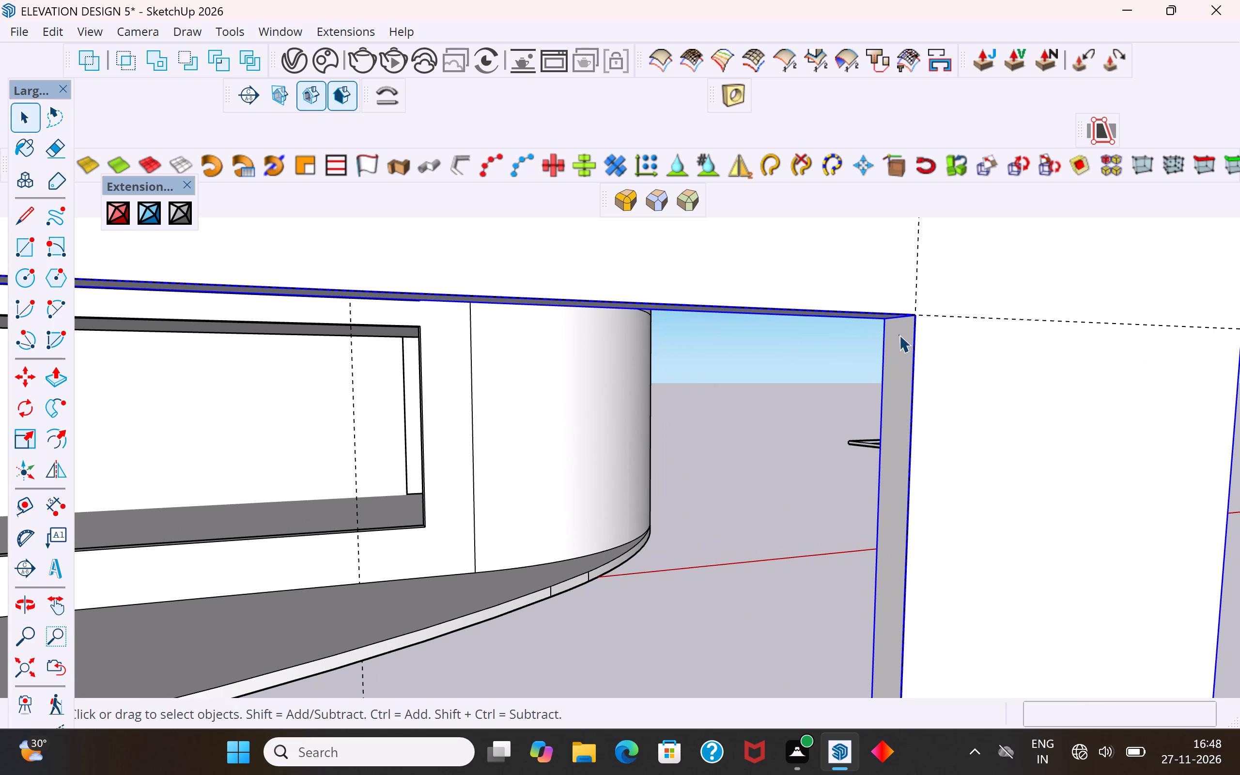
click(900, 349)
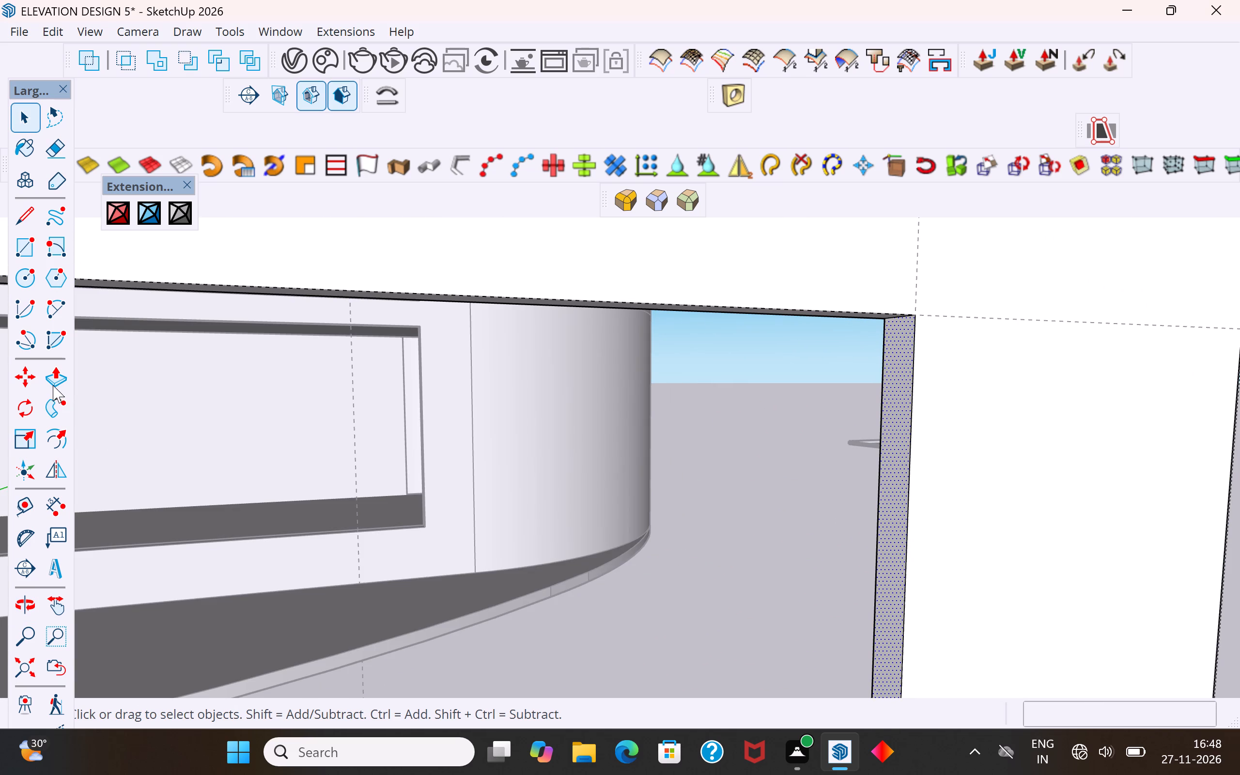
click(53, 385)
click(912, 321)
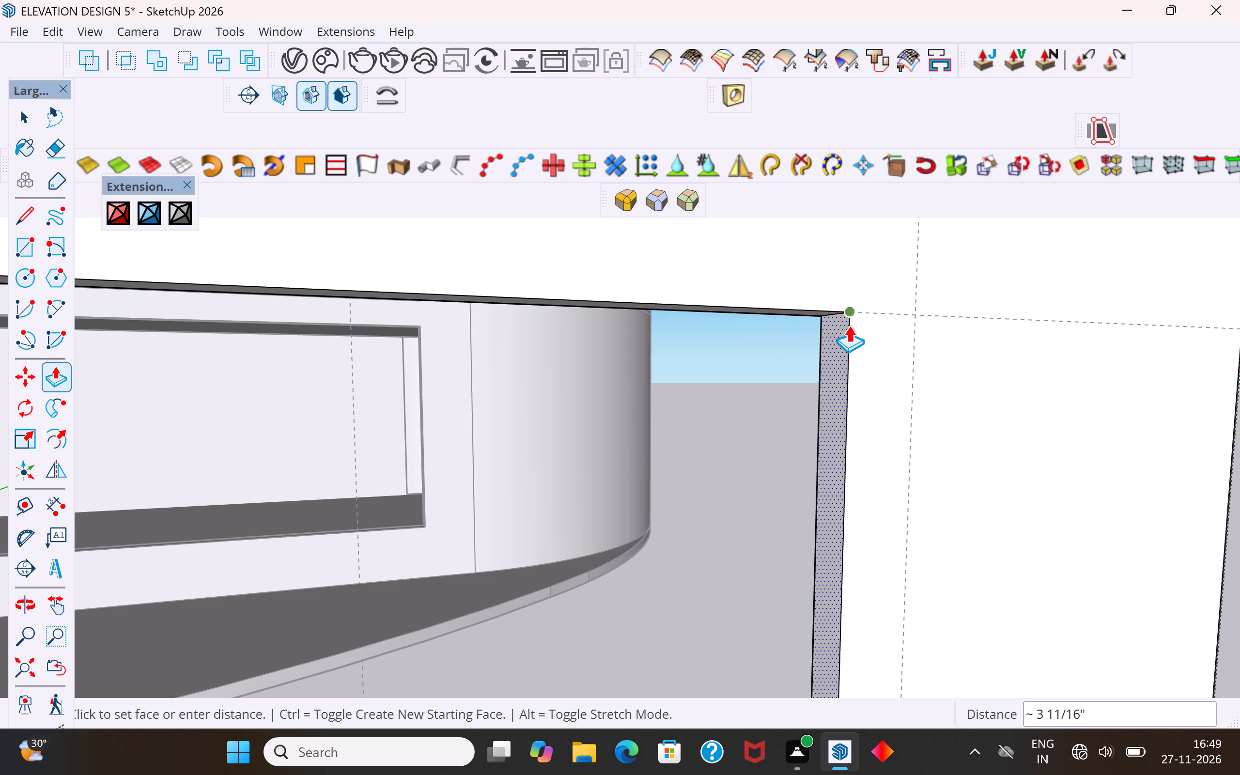
text(4")
key(Return)
Push/Pull the left-hand inner face of the white panel's opening inward 4", and finish editing the panel.
scroll(827, 418, down, 19)
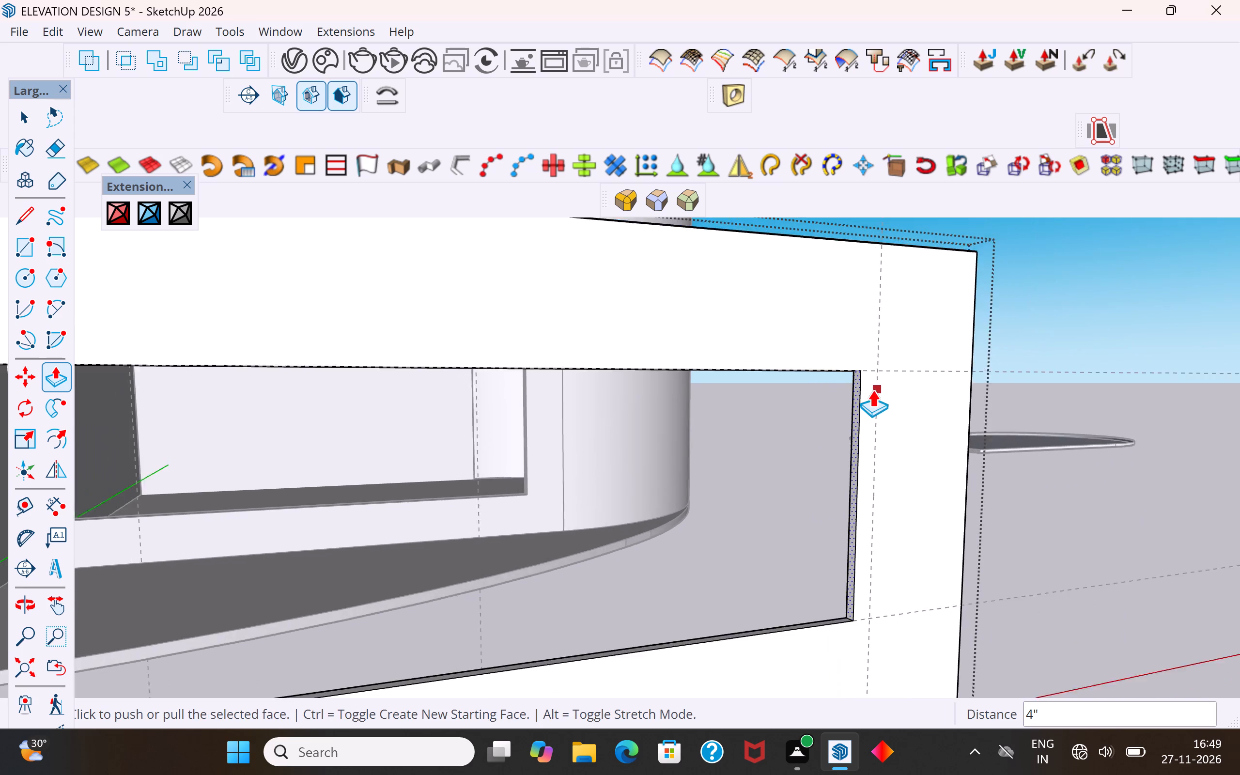
scroll(872, 389, down, 9)
middle_drag(894, 403, 865, 417)
scroll(883, 412, down, 5)
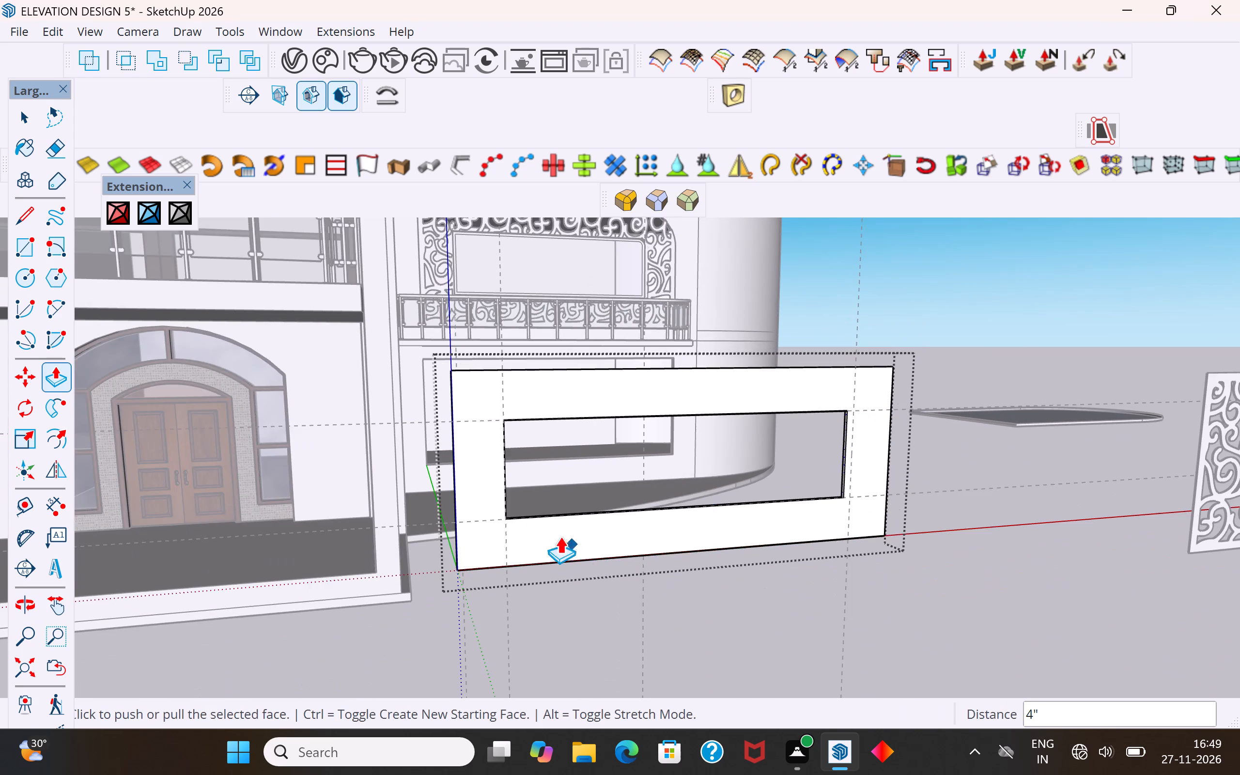
middle_drag(549, 529, 452, 525)
scroll(400, 434, up, 11)
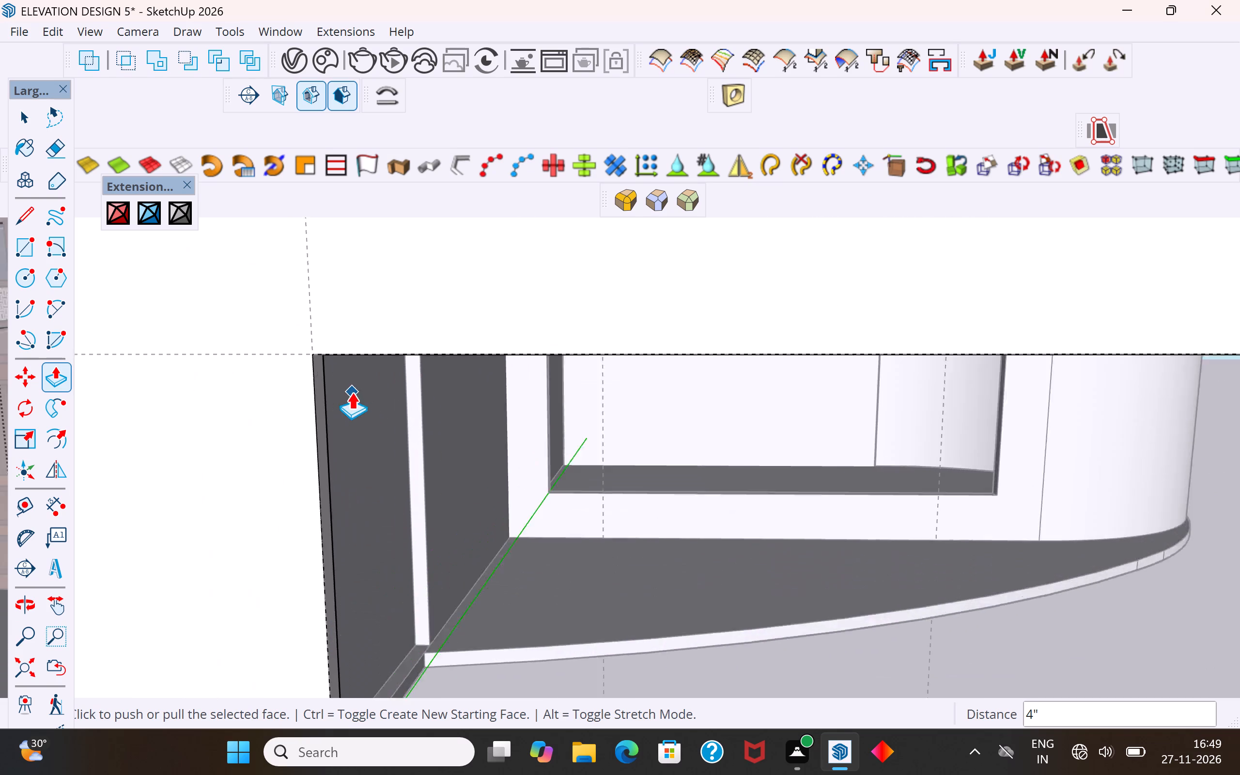
middle_drag(321, 429, 292, 434)
scroll(682, 331, down, 13)
scroll(713, 337, up, 1)
scroll(719, 333, down, 7)
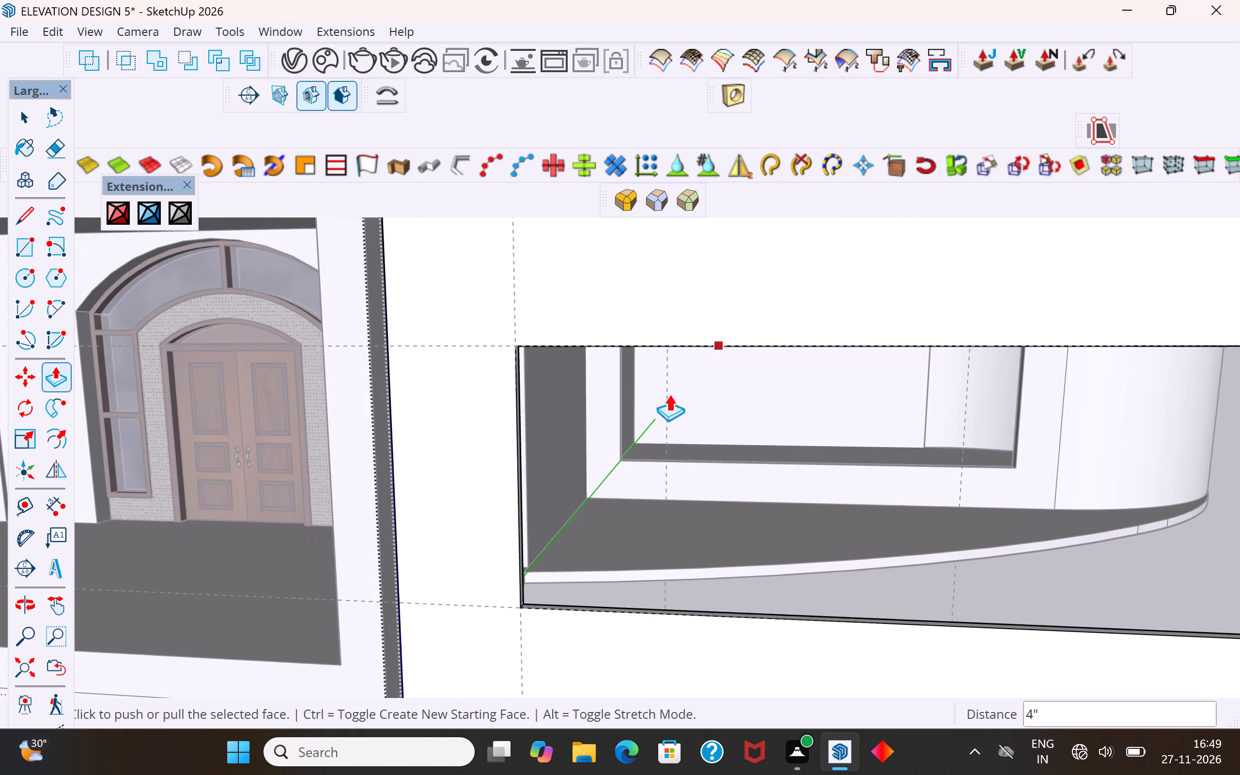
middle_drag(520, 473, 406, 450)
scroll(411, 426, up, 10)
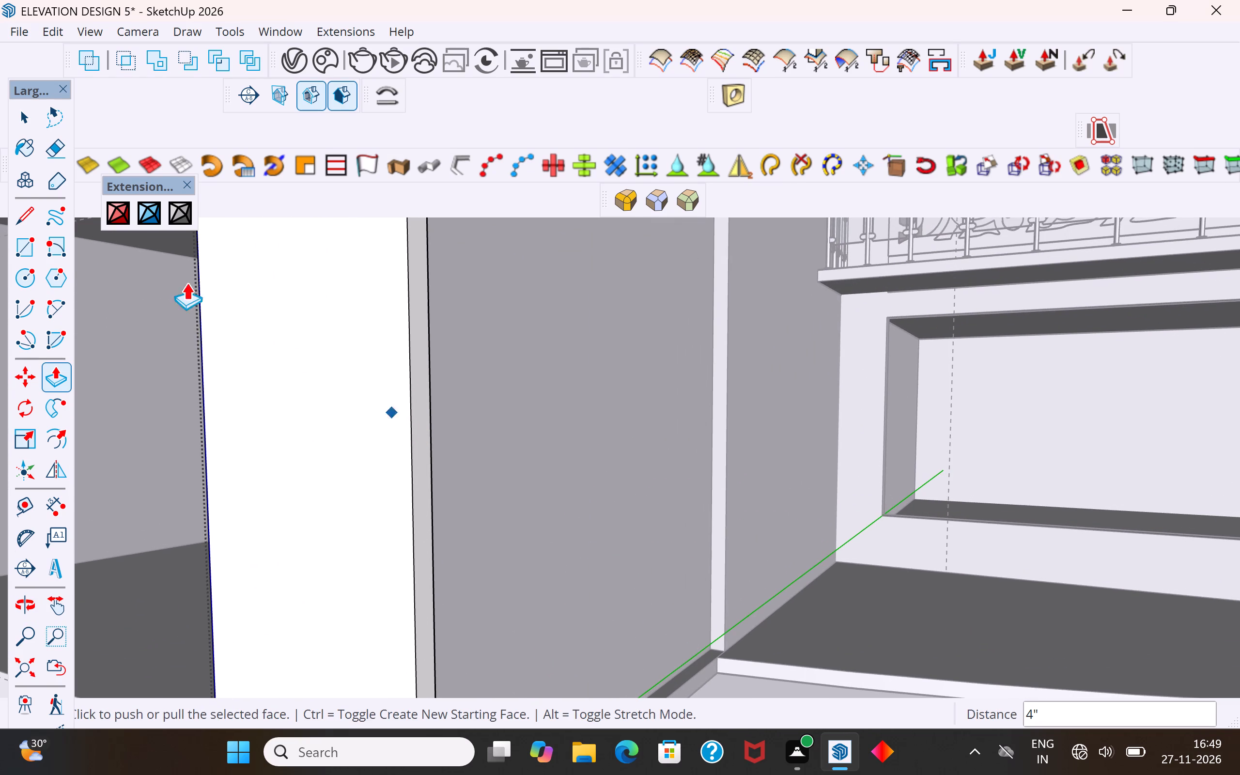
click(18, 126)
scroll(414, 401, up, 6)
click(418, 401)
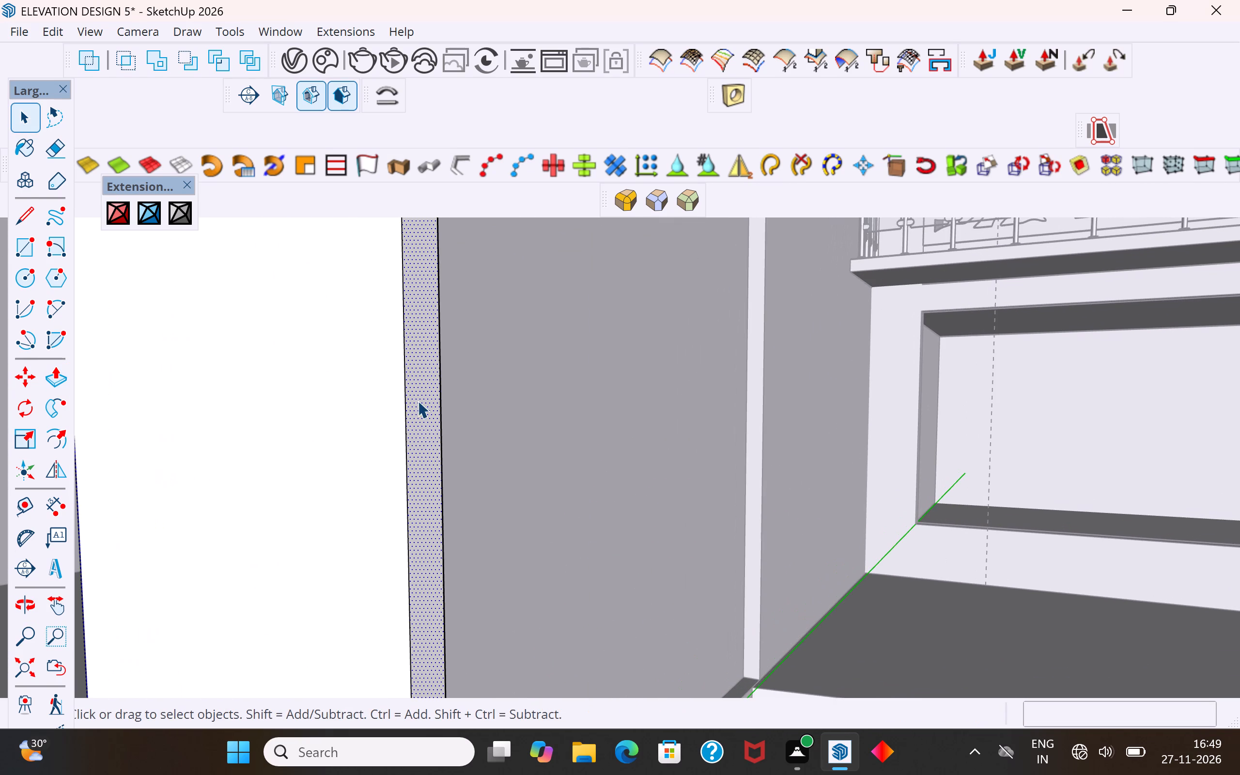
click(51, 379)
click(426, 495)
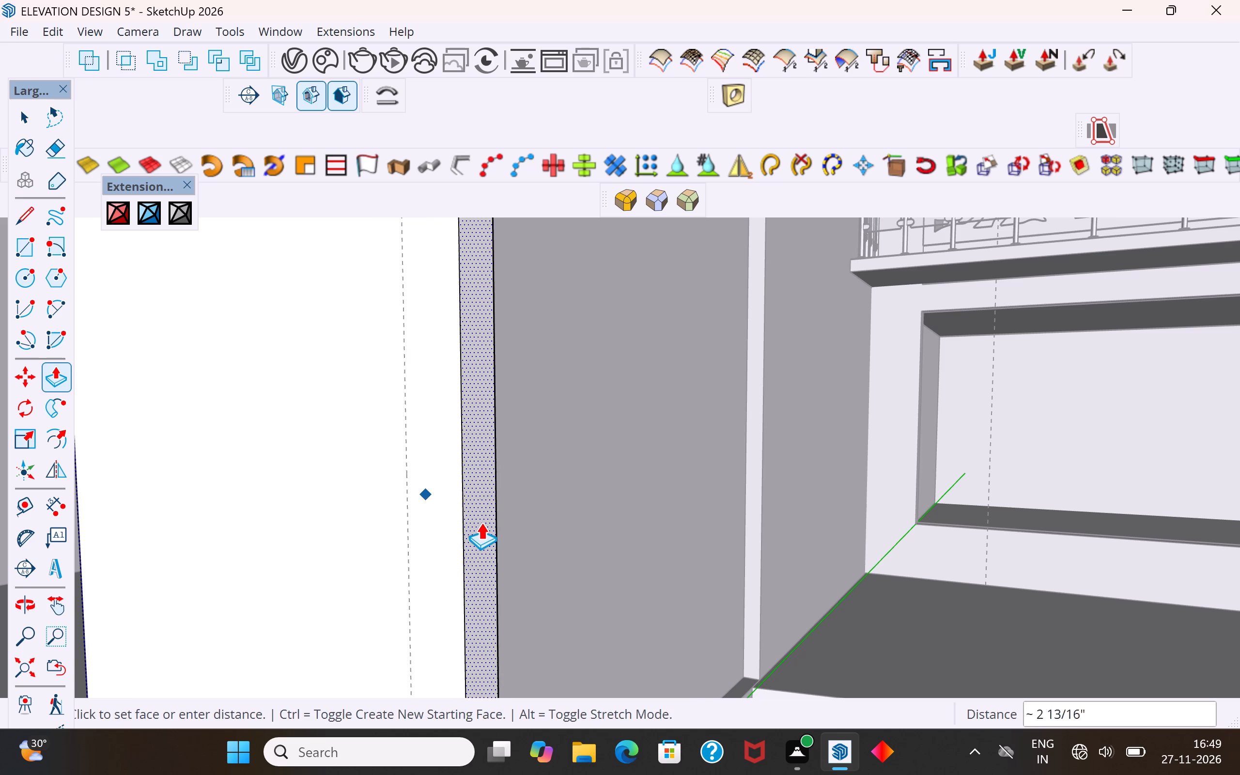
text(4")
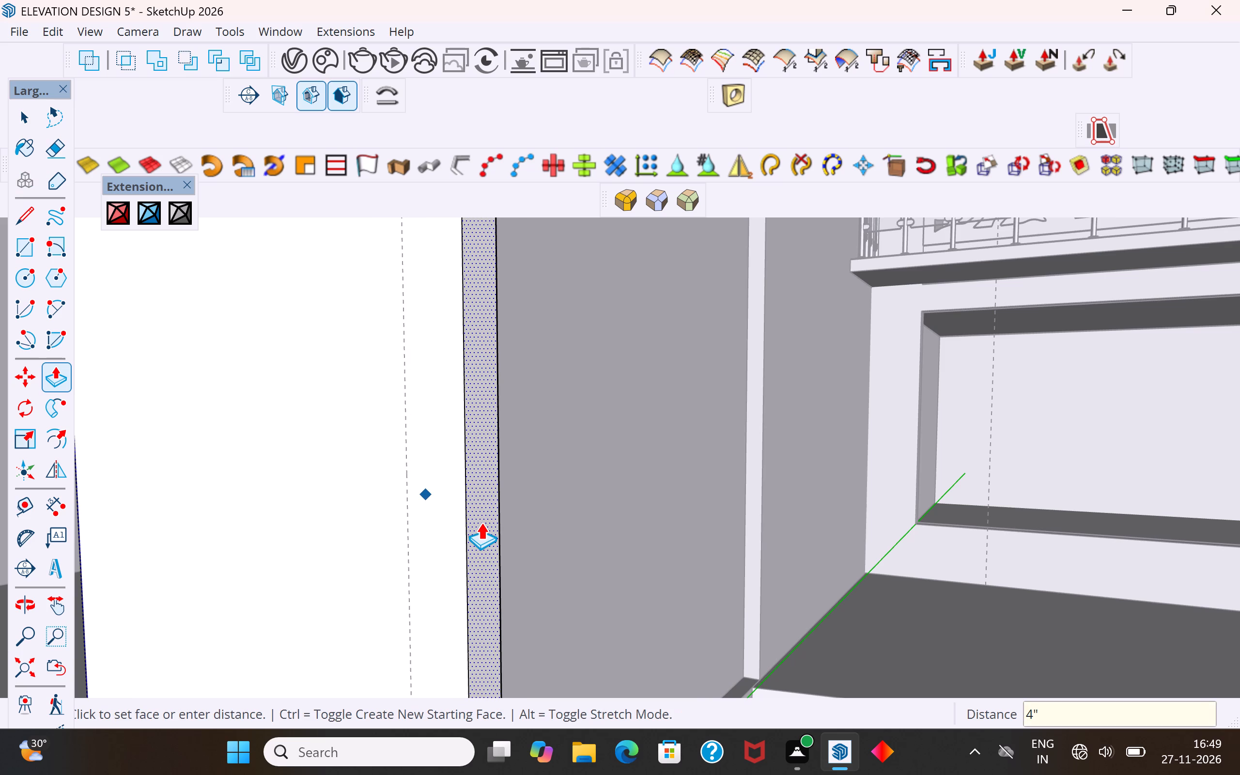
key(Return)
scroll(510, 510, down, 17)
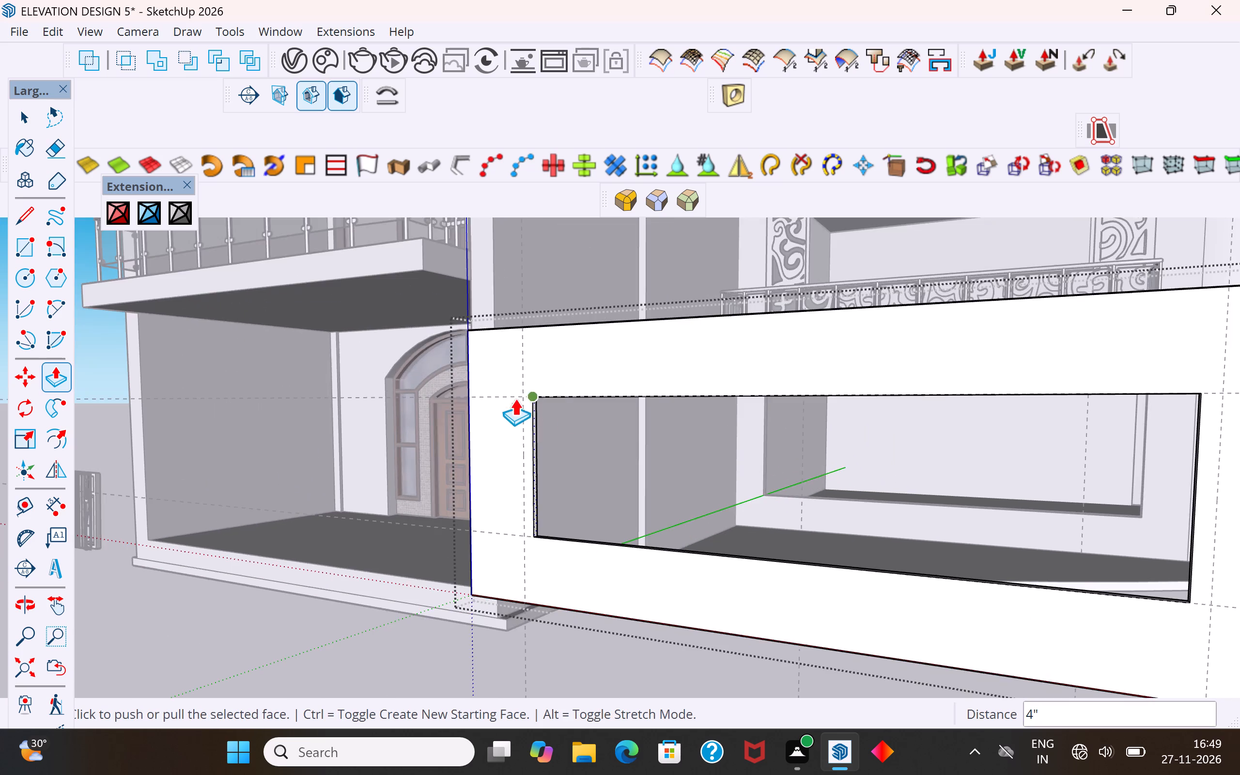
middle_drag(528, 417, 653, 475)
scroll(448, 383, down, 6)
click(22, 113)
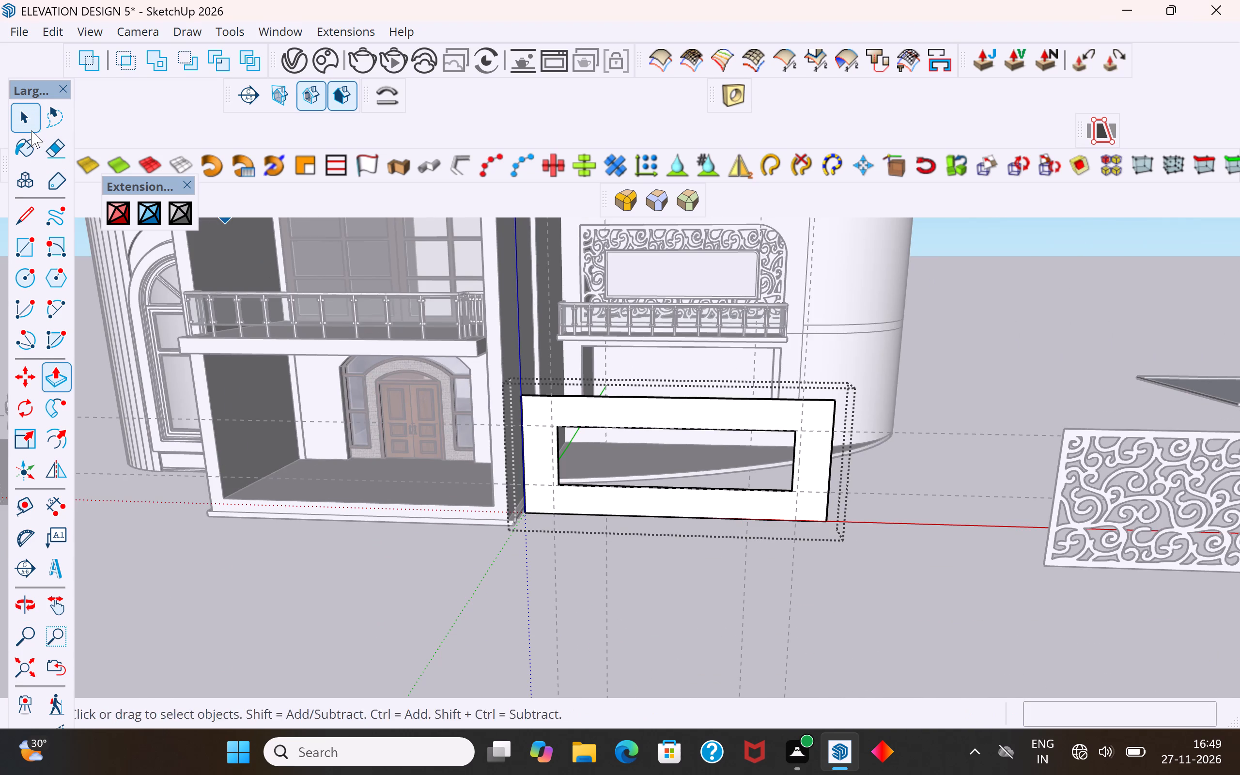
click(393, 606)
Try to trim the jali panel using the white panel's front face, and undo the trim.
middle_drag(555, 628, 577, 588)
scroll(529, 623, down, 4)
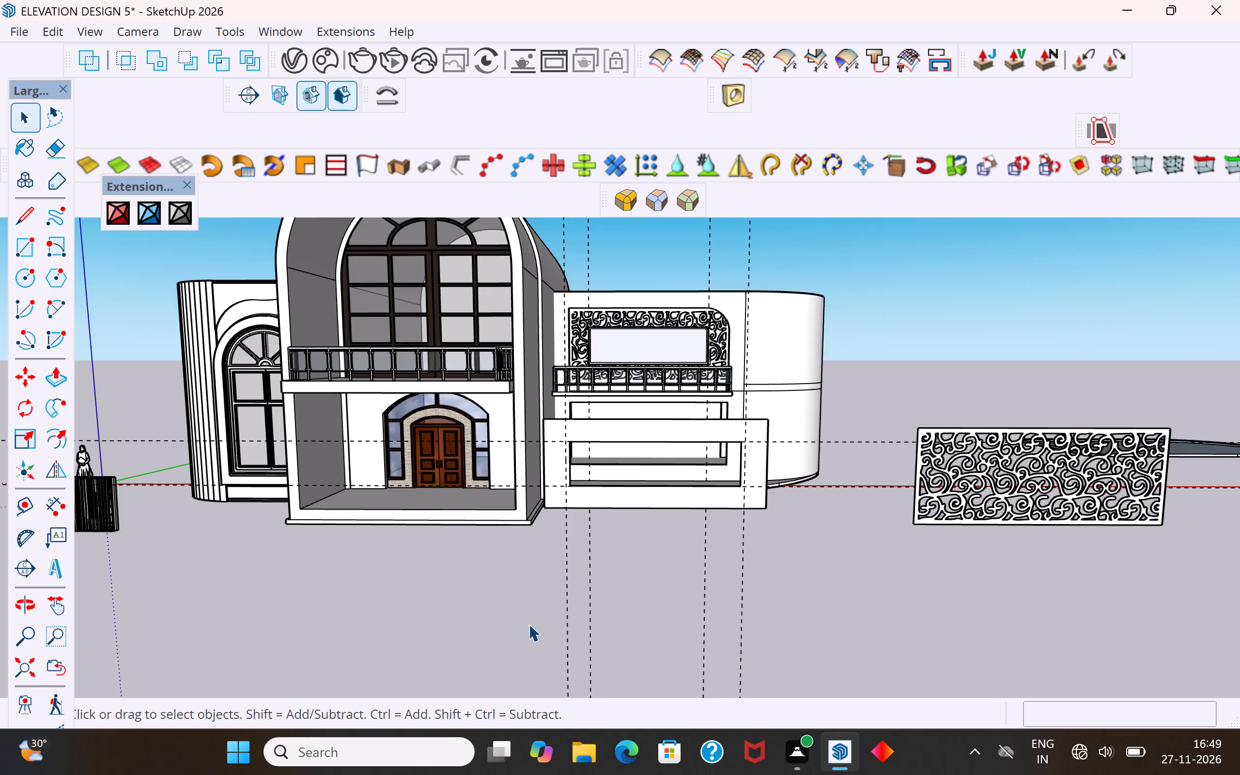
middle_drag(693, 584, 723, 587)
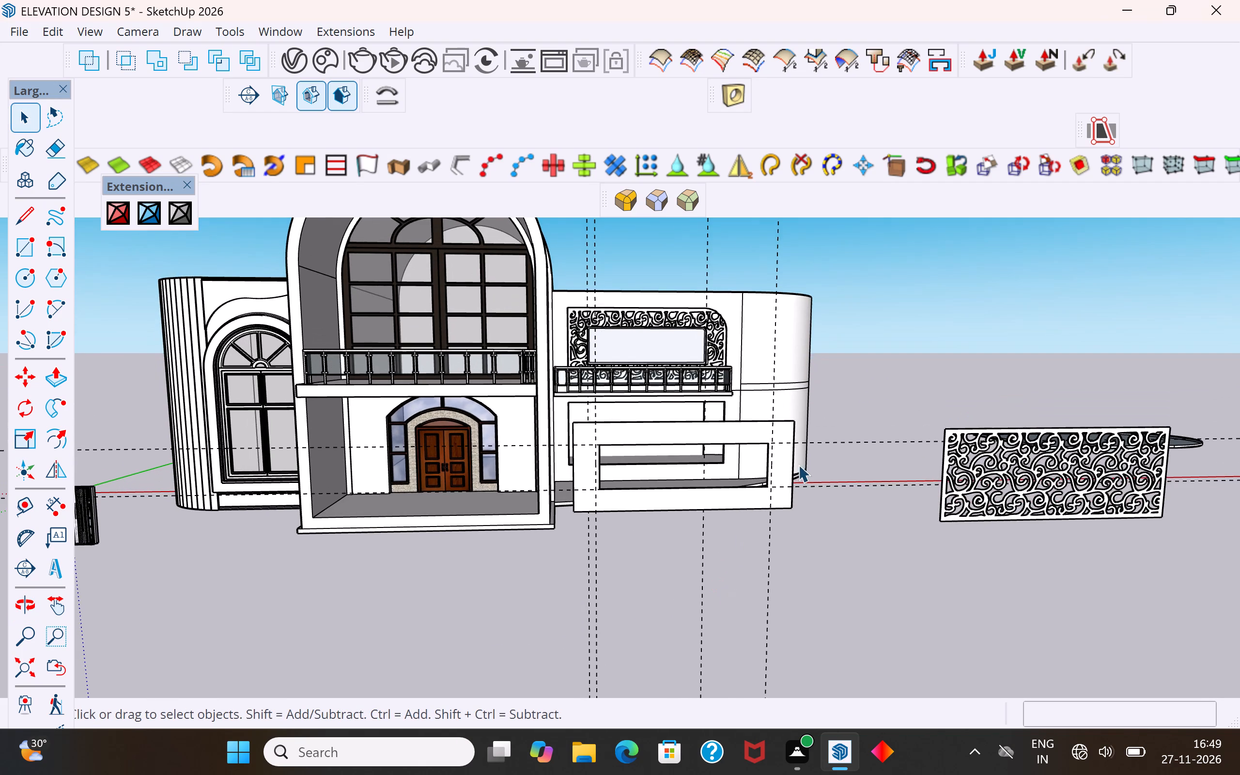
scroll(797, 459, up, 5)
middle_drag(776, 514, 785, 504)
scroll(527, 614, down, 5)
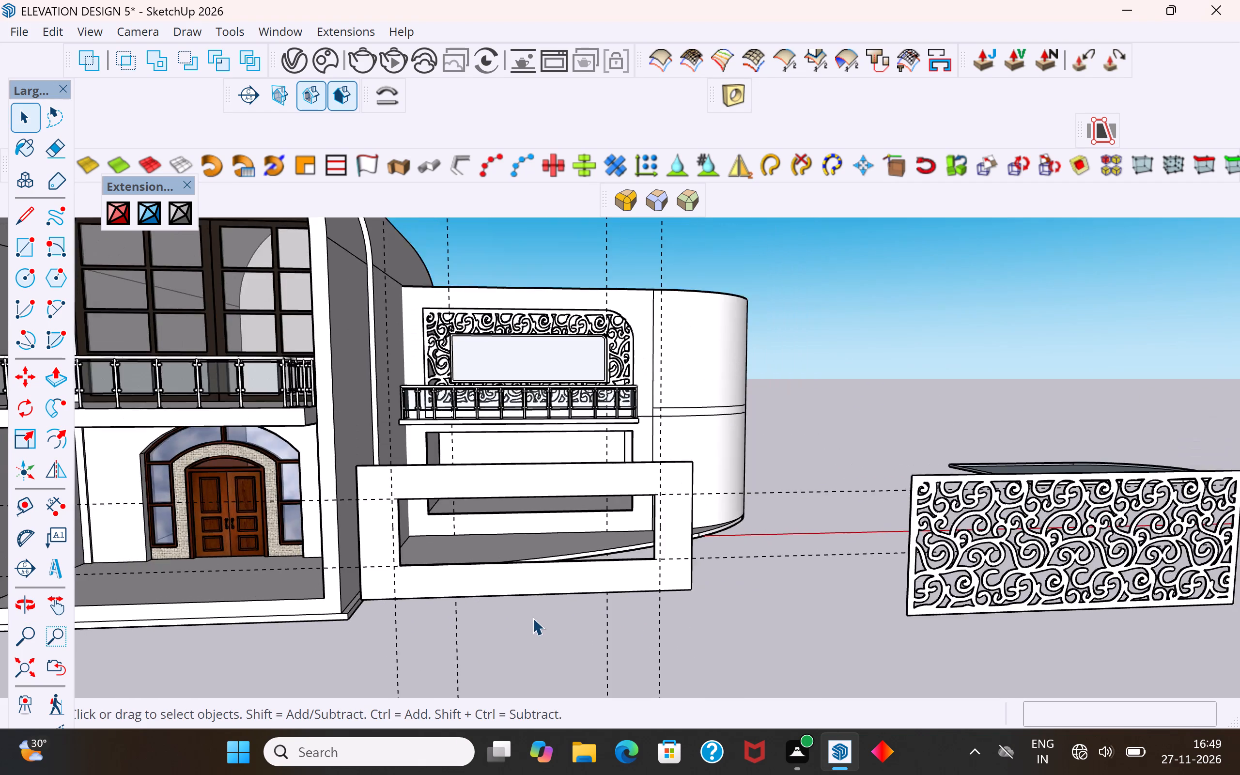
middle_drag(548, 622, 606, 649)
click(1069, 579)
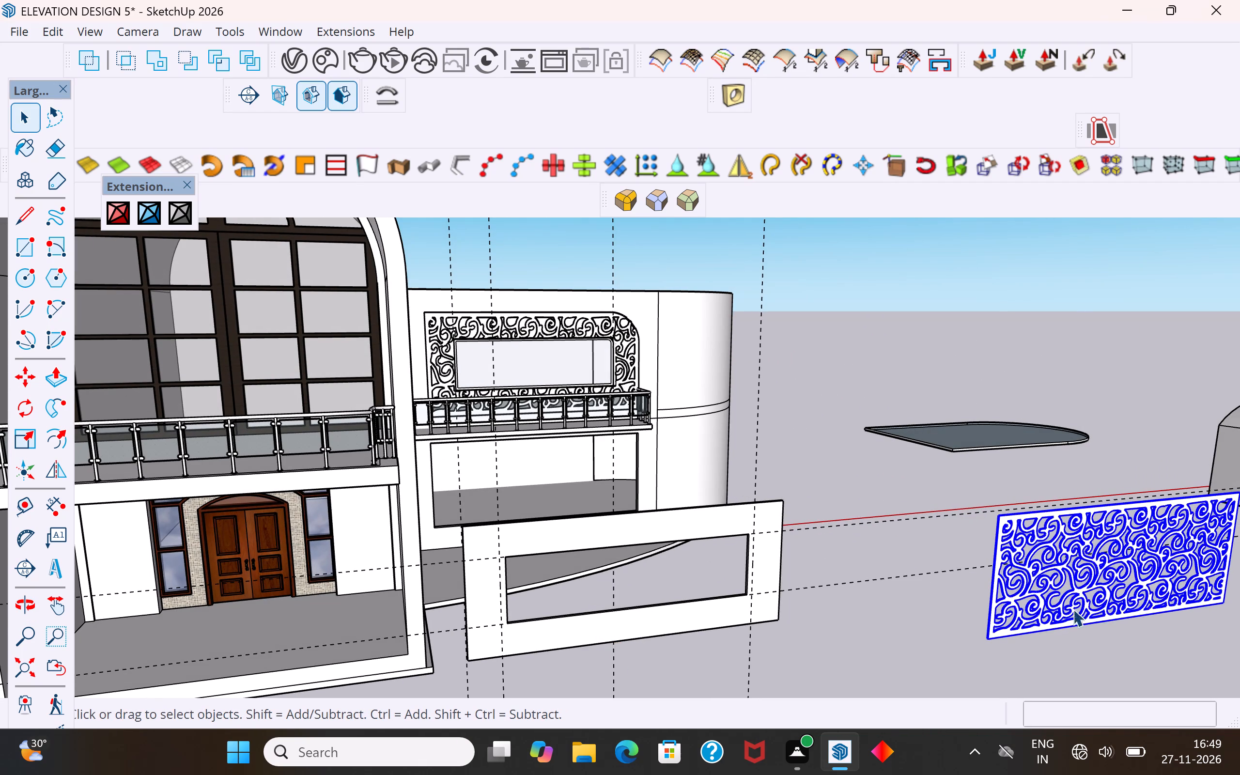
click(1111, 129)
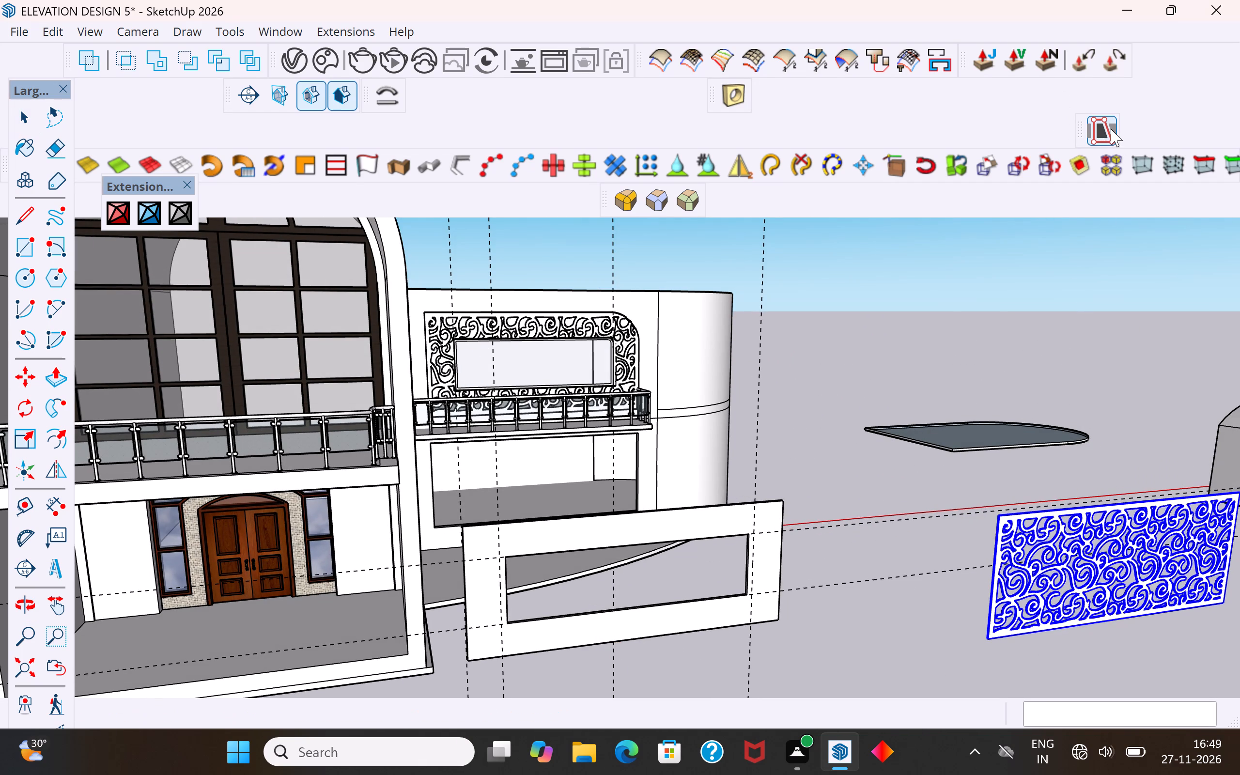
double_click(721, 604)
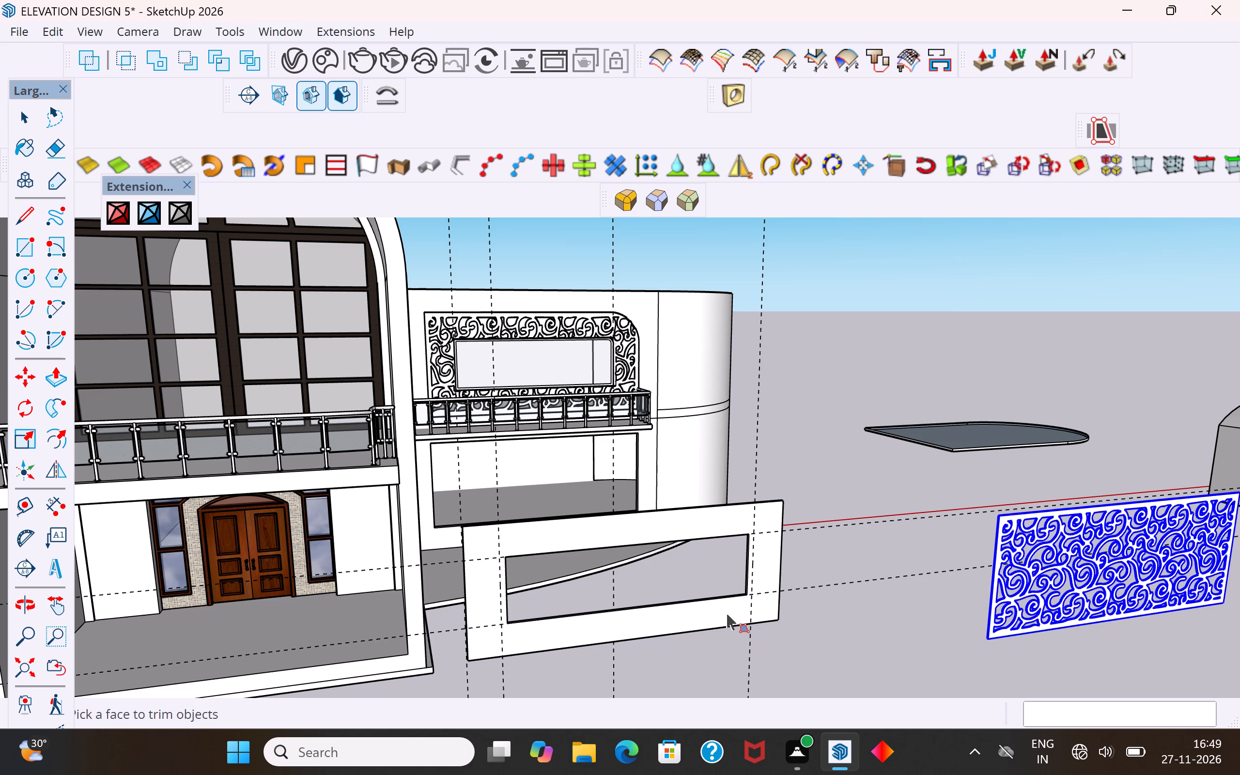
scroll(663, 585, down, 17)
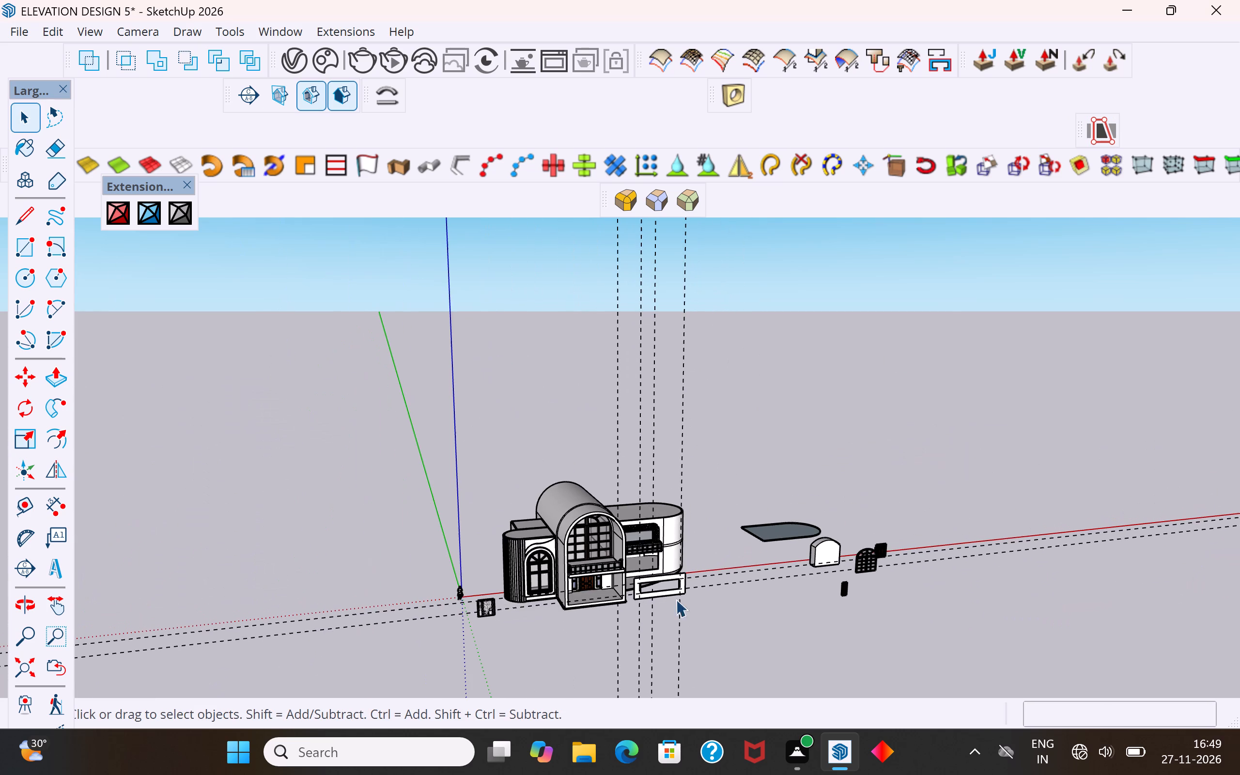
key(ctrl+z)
Move the jali panel sideways from its parking spot to stand in front of the white panel.
scroll(741, 594, up, 5)
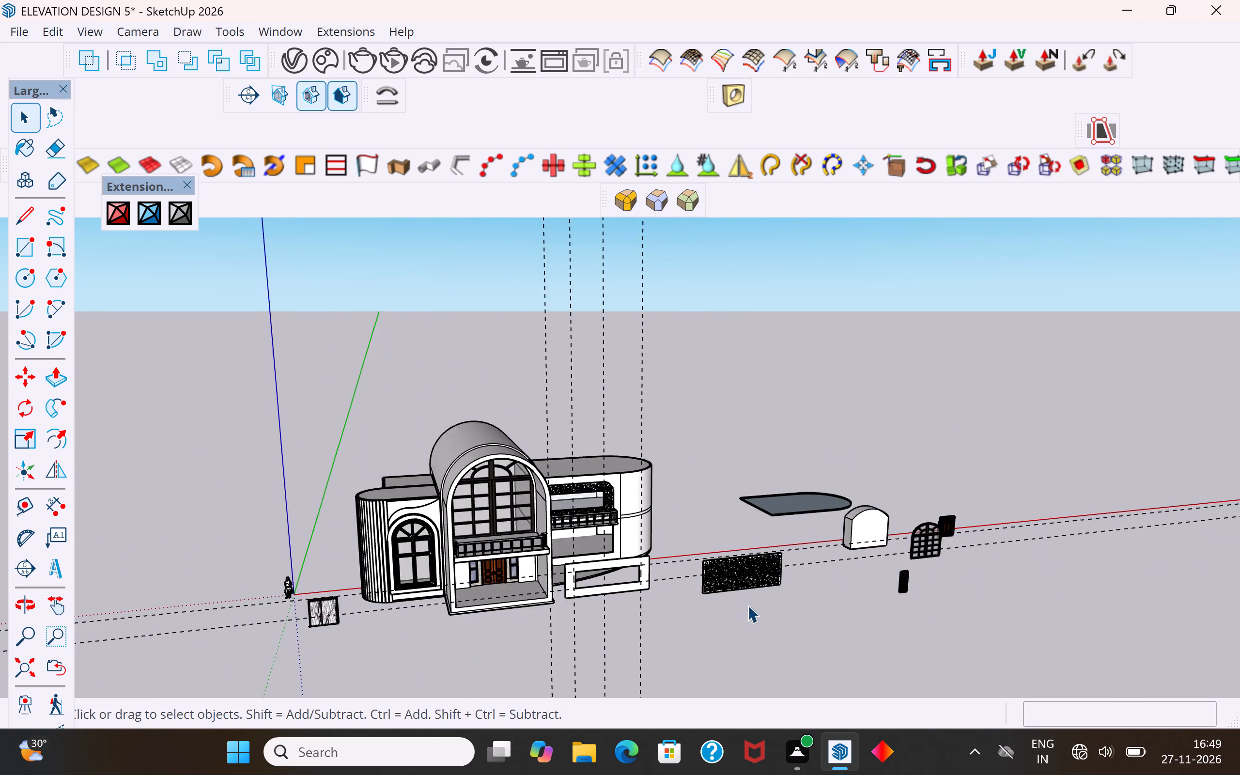
scroll(747, 605, up, 6)
click(746, 573)
scroll(773, 584, up, 3)
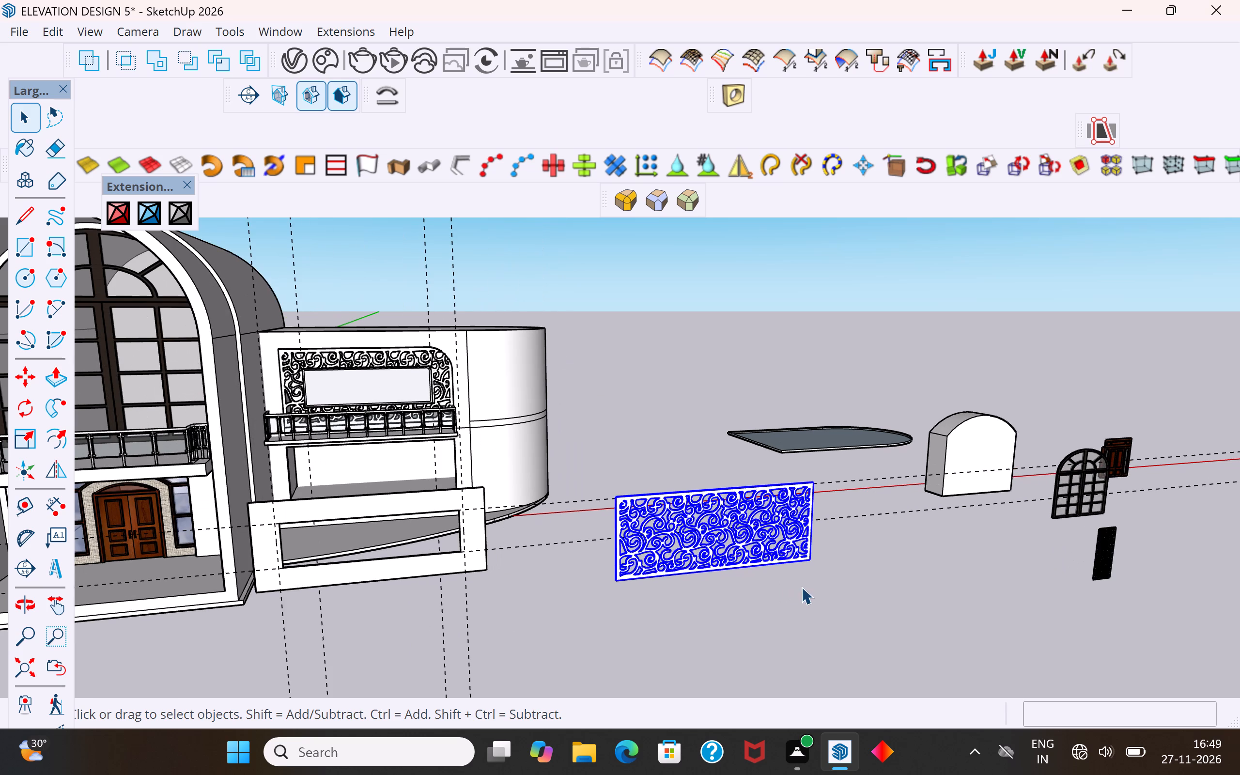
key(m)
click(811, 572)
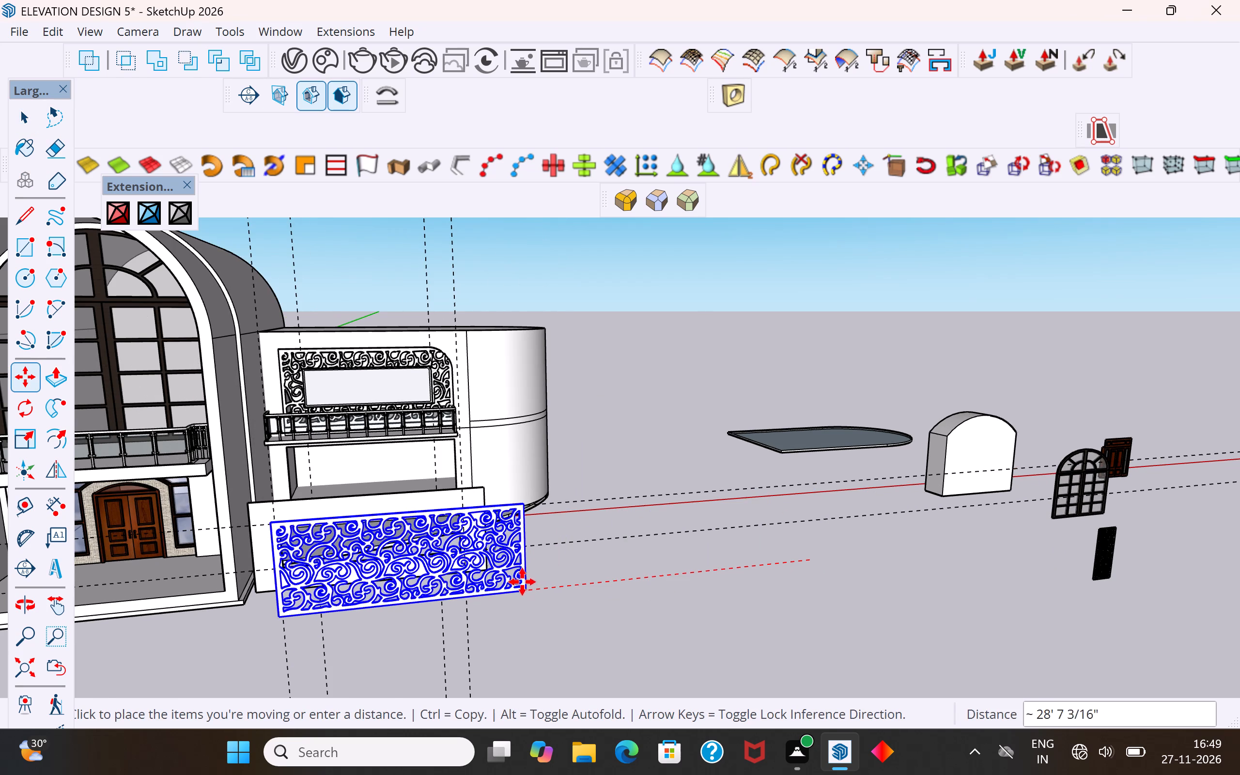
click(496, 583)
middle_drag(728, 644, 534, 664)
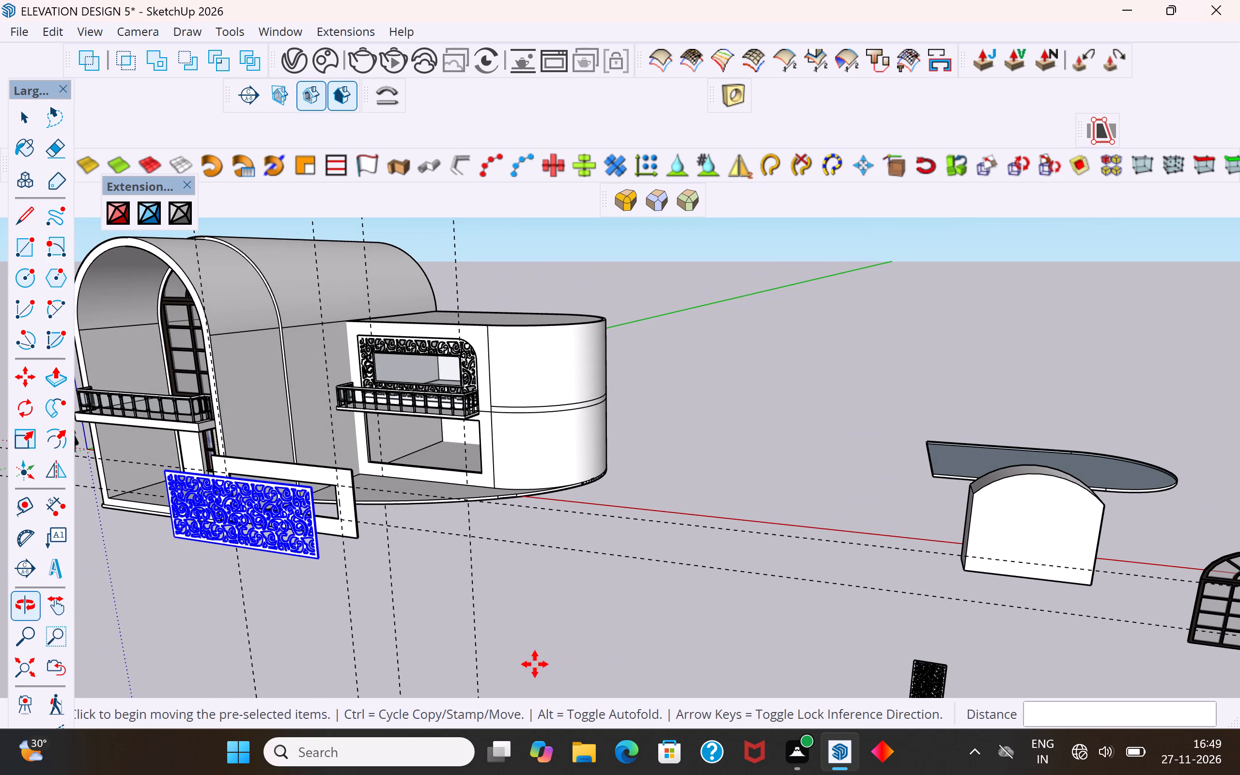
Draw a line about 6' 4" long along the green axis from the white panel's lower right corner toward the jali panel.
click(14, 121)
click(23, 219)
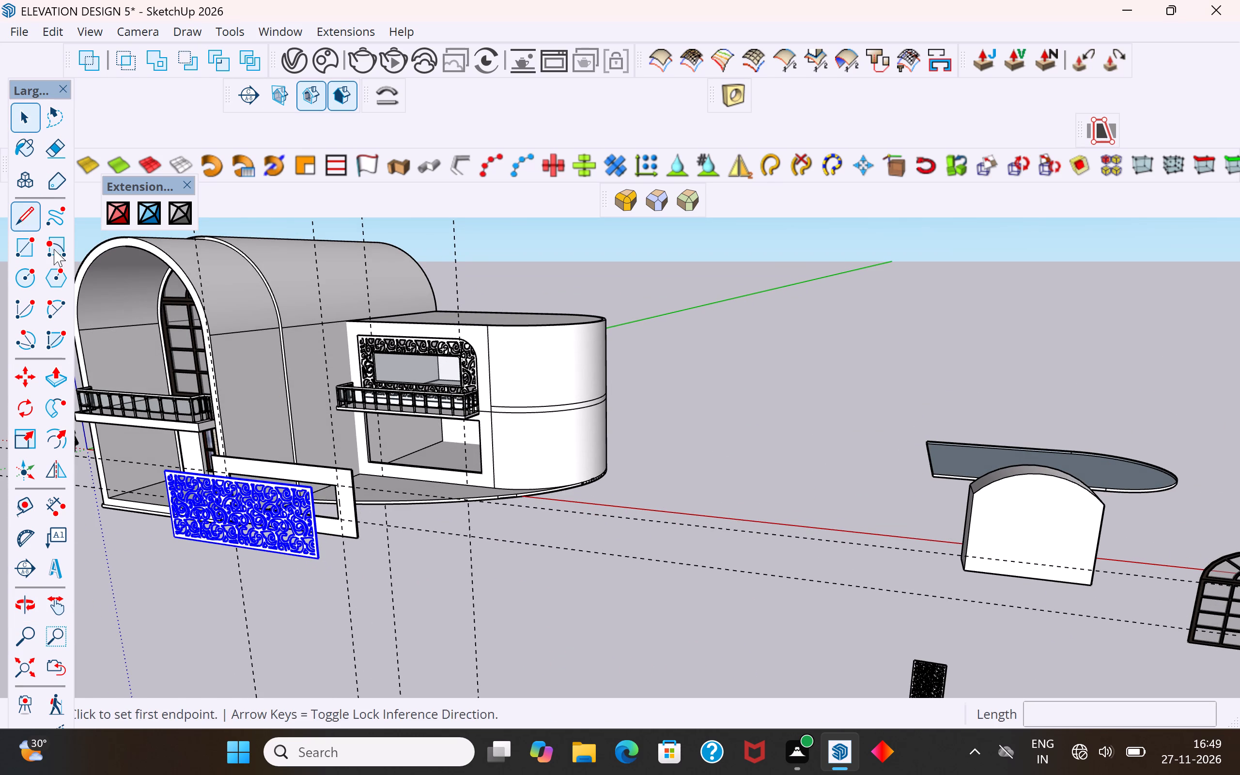
scroll(405, 619, up, 10)
click(333, 490)
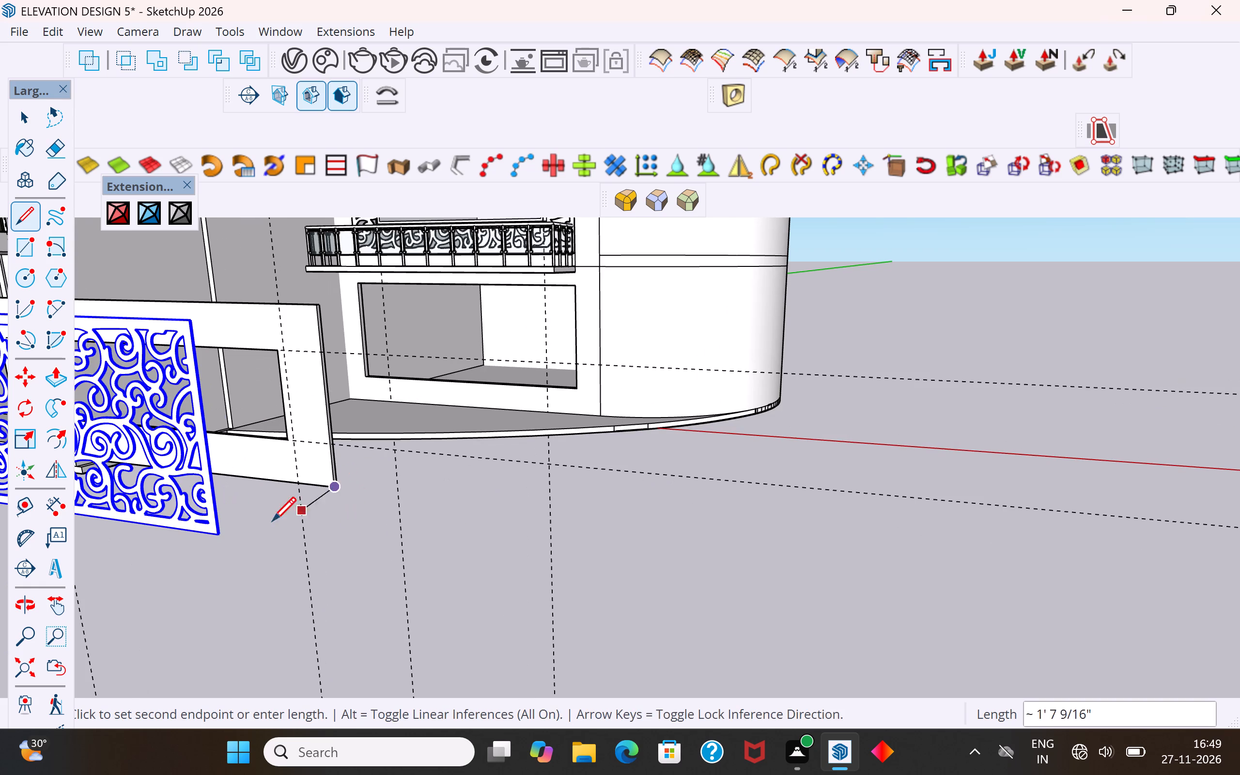
scroll(223, 543, up, 9)
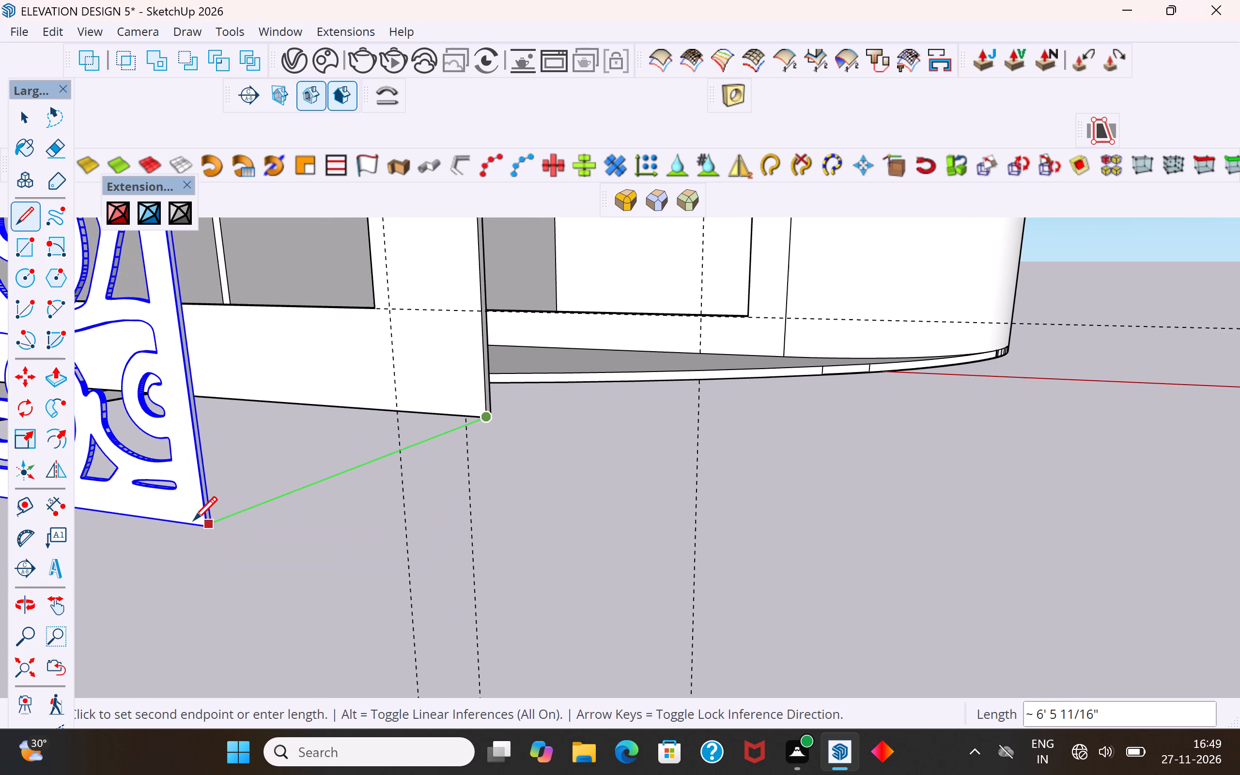
scroll(207, 530, up, 5)
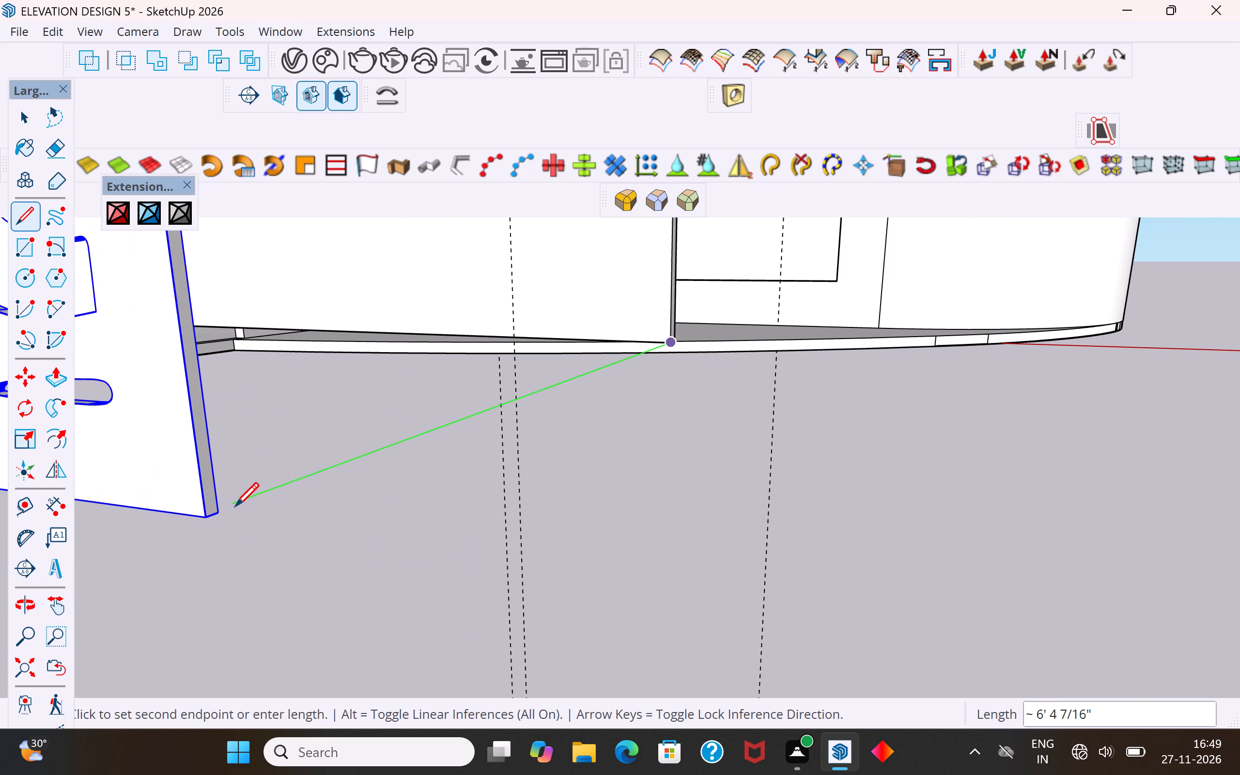
click(235, 509)
click(29, 124)
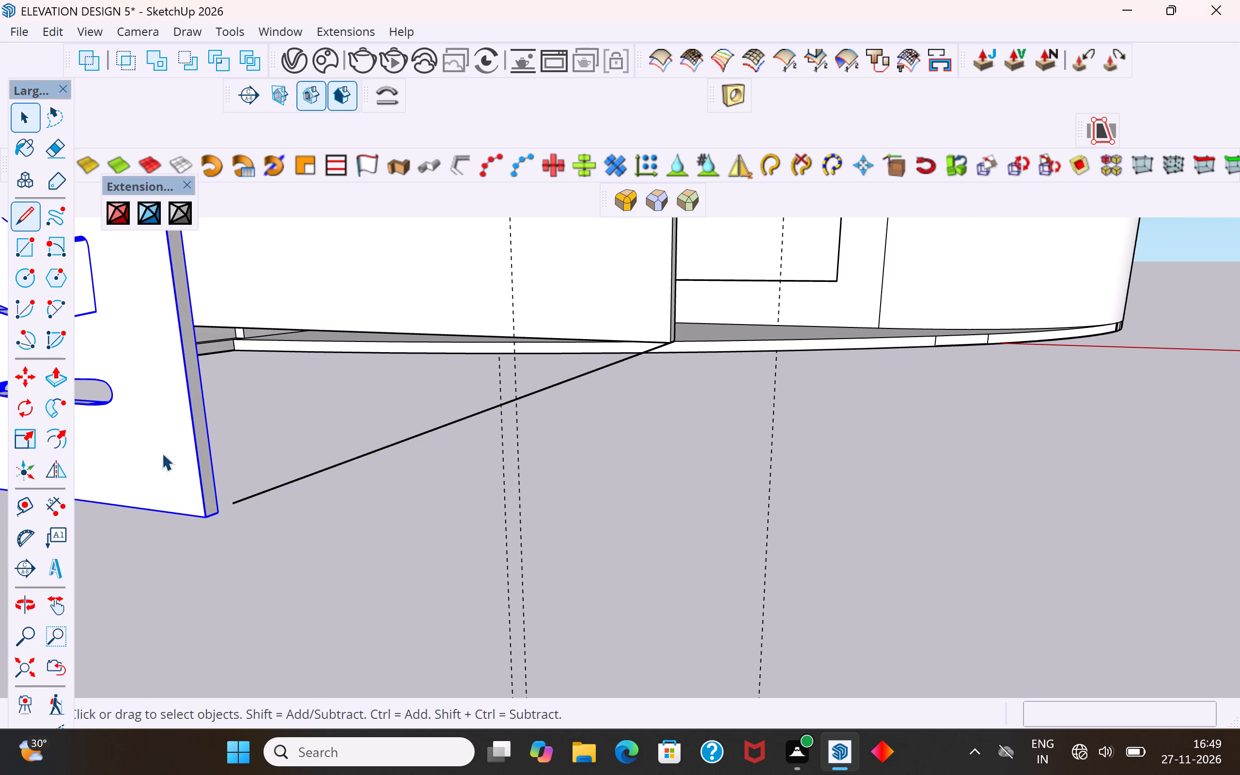
Move the jali panel by its lower back corner onto the free end of the drawn line, aligning it with the white panel.
click(183, 478)
scroll(225, 526, up, 5)
scroll(227, 525, down, 5)
middle_drag(296, 532, 279, 545)
scroll(525, 281, down, 10)
middle_drag(465, 360, 387, 449)
scroll(383, 432, up, 2)
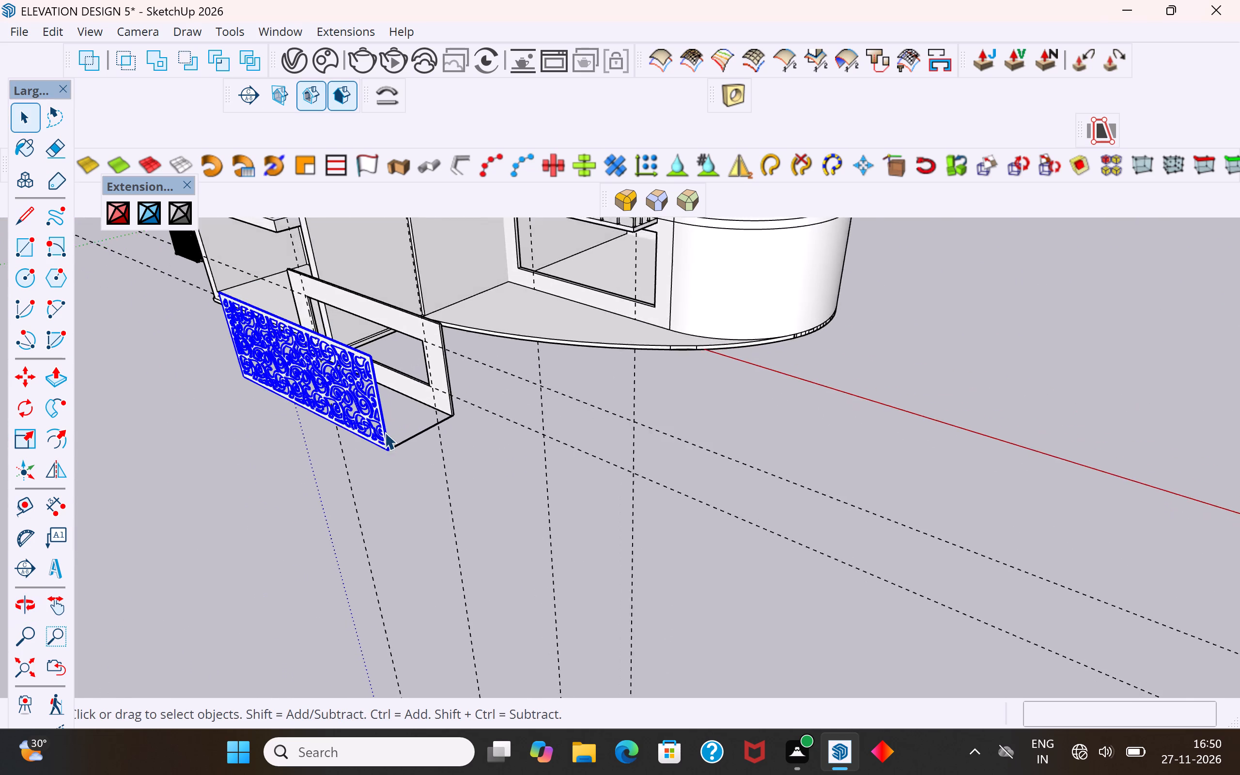
scroll(385, 432, up, 18)
key(m)
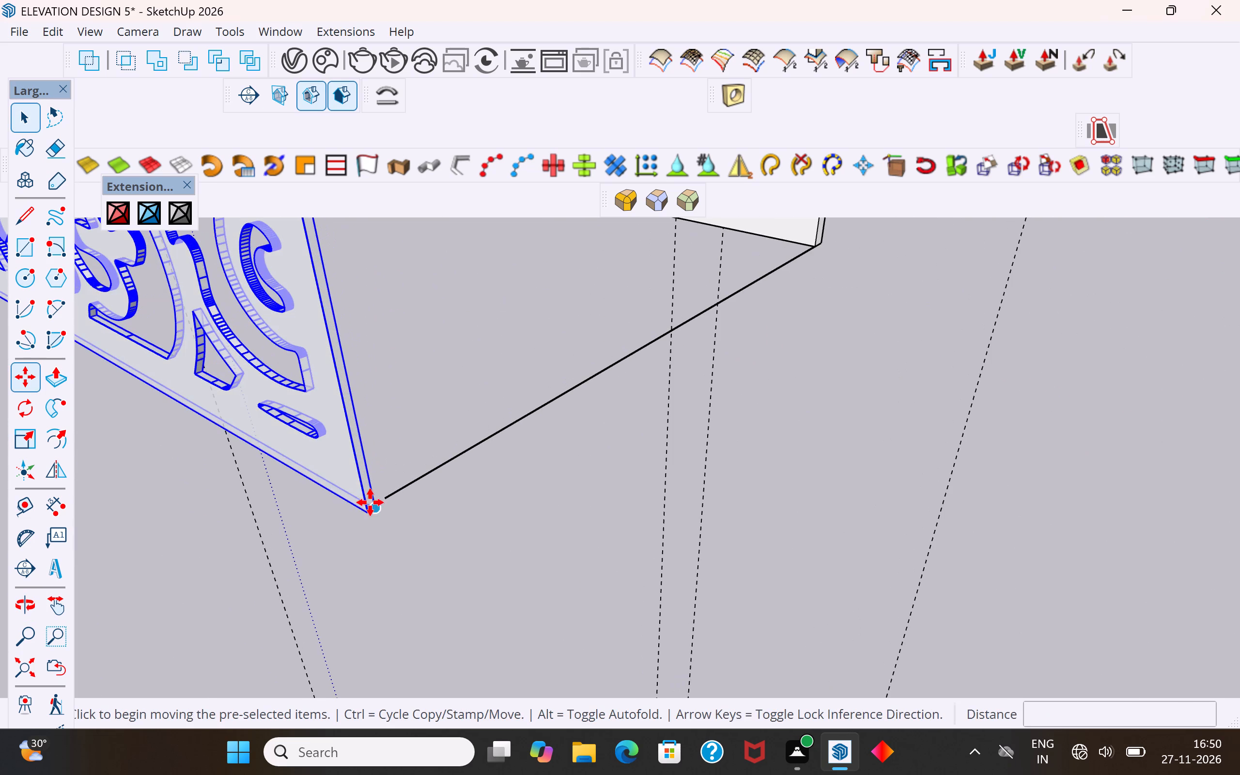
scroll(378, 512, up, 9)
scroll(346, 498, down, 4)
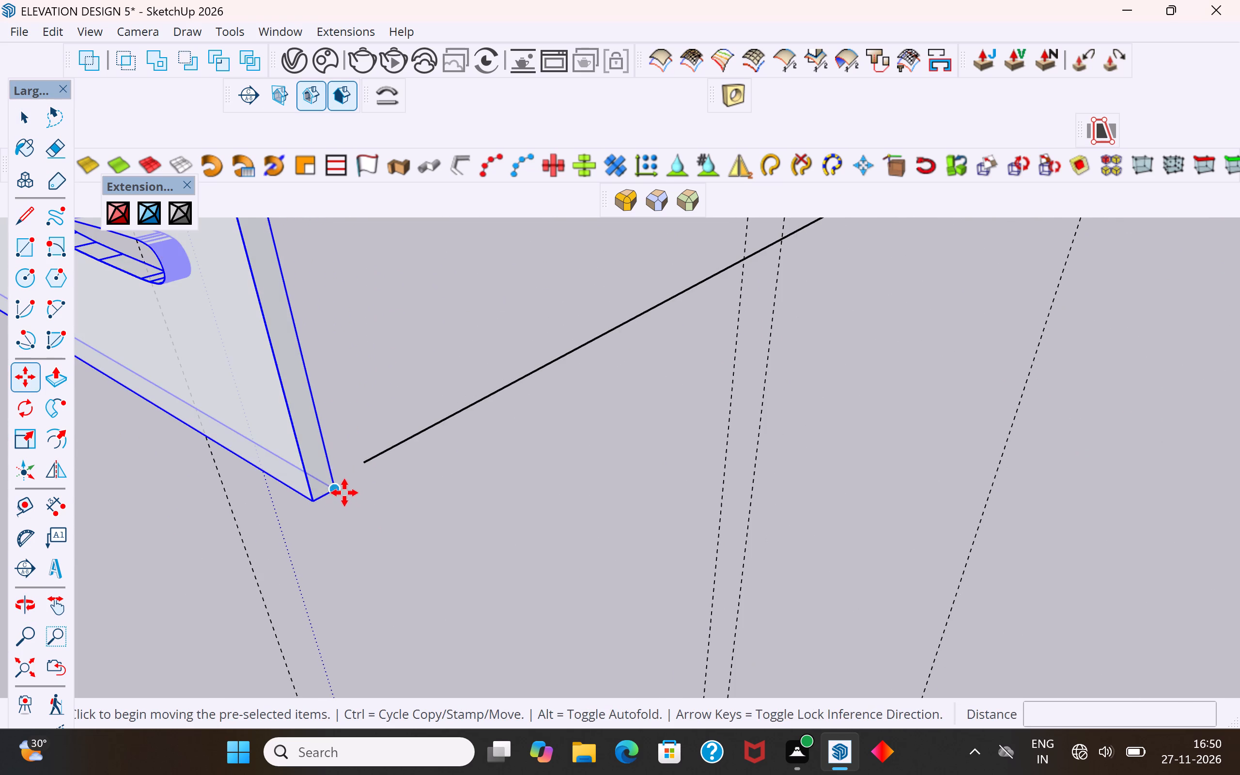
click(340, 488)
click(362, 459)
scroll(386, 529, down, 4)
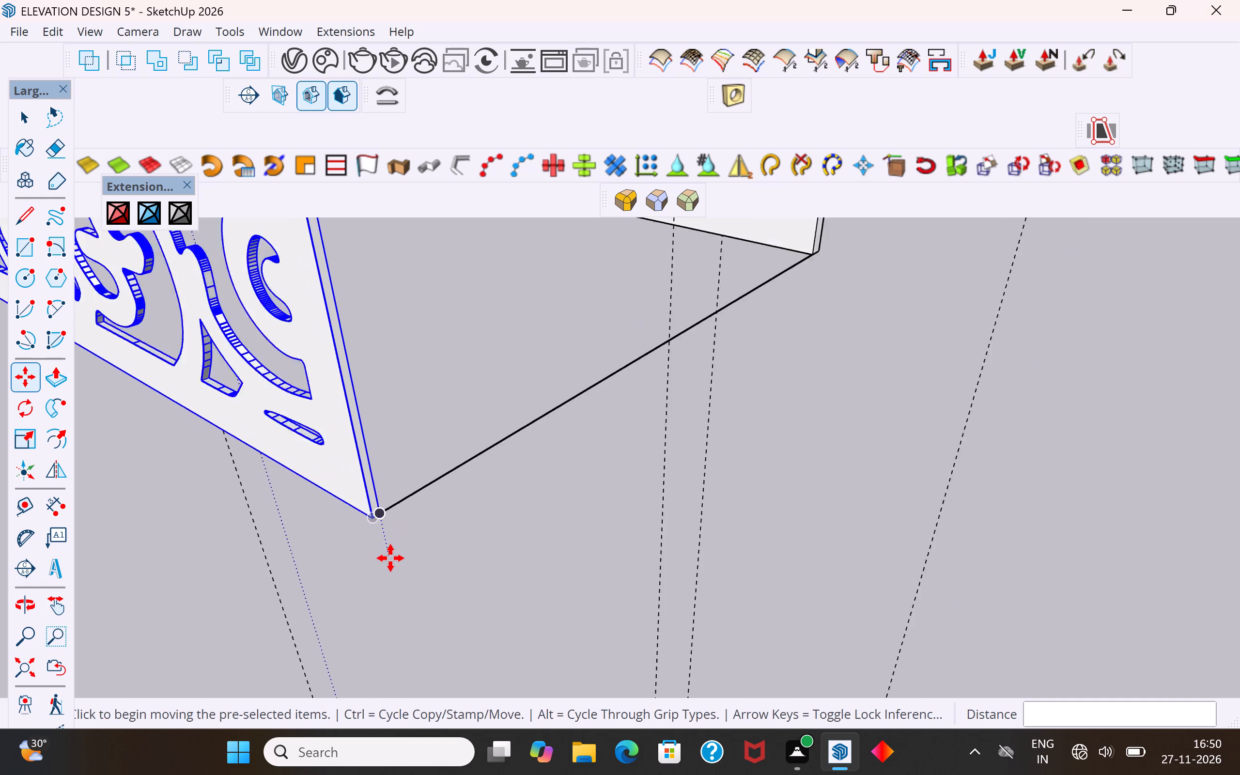
scroll(390, 558, down, 20)
scroll(390, 558, down, 2)
middle_drag(404, 543, 420, 519)
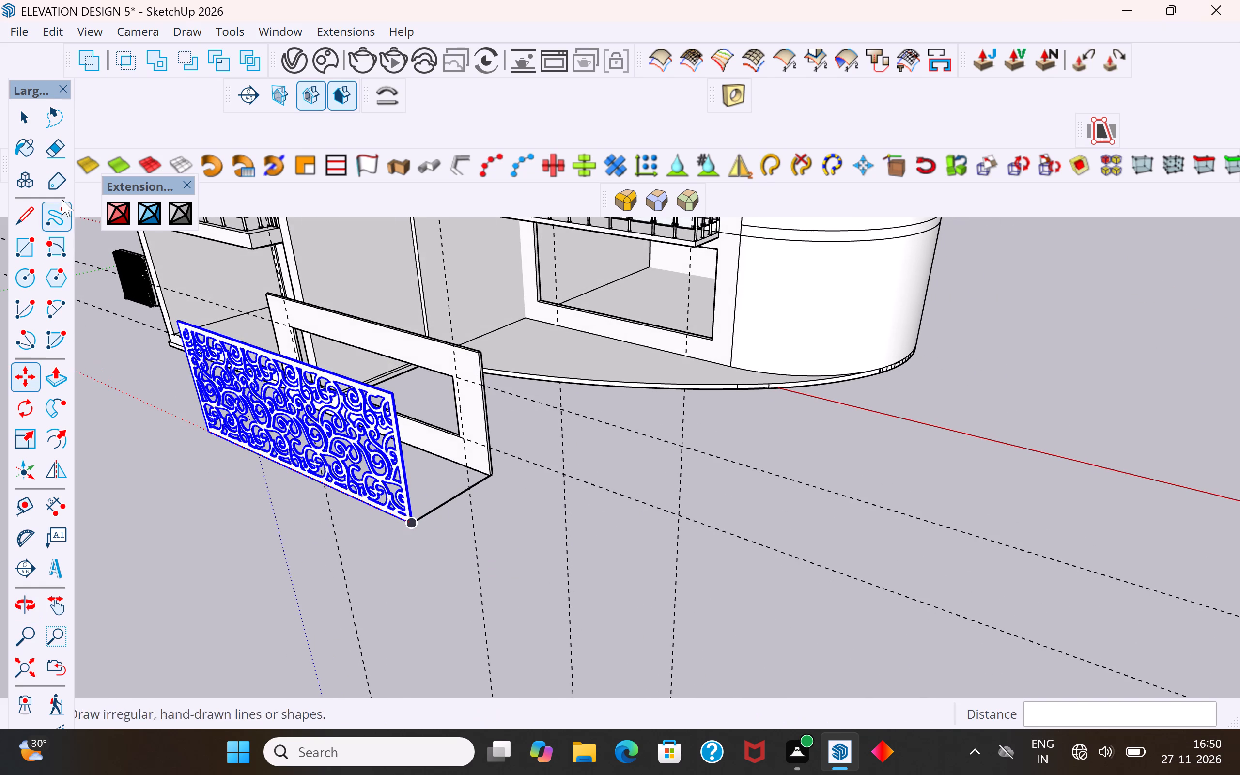
Trim the jali panel using the white panel's front face, leaving a rectangular jali frame around the opening.
click(24, 124)
click(214, 510)
click(334, 456)
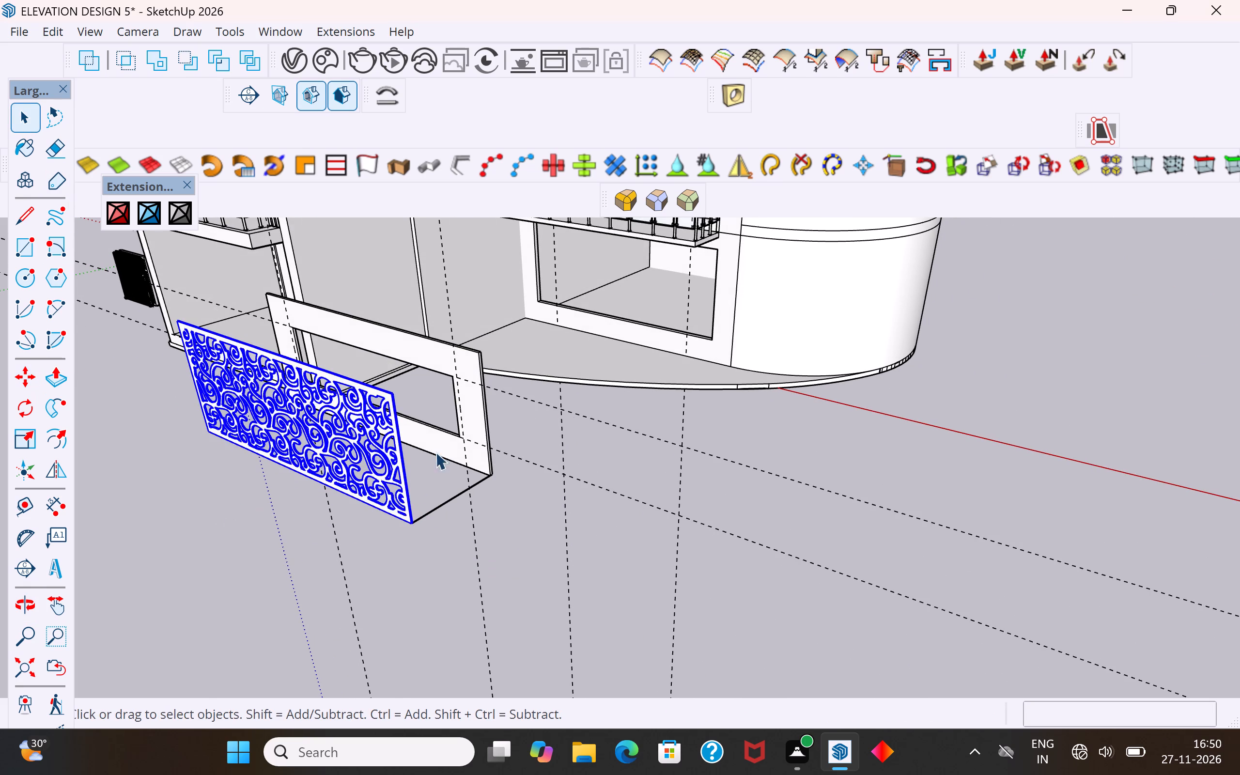
click(1100, 129)
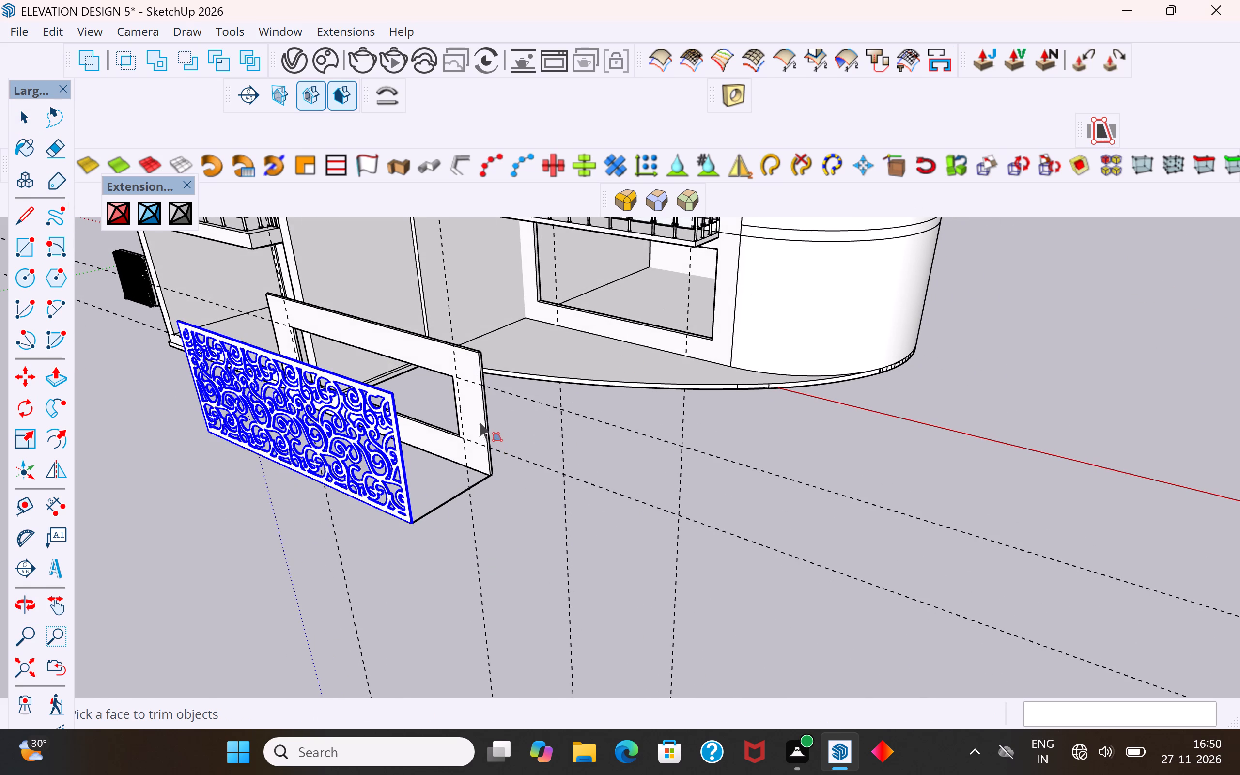
double_click(475, 407)
scroll(362, 600, down, 5)
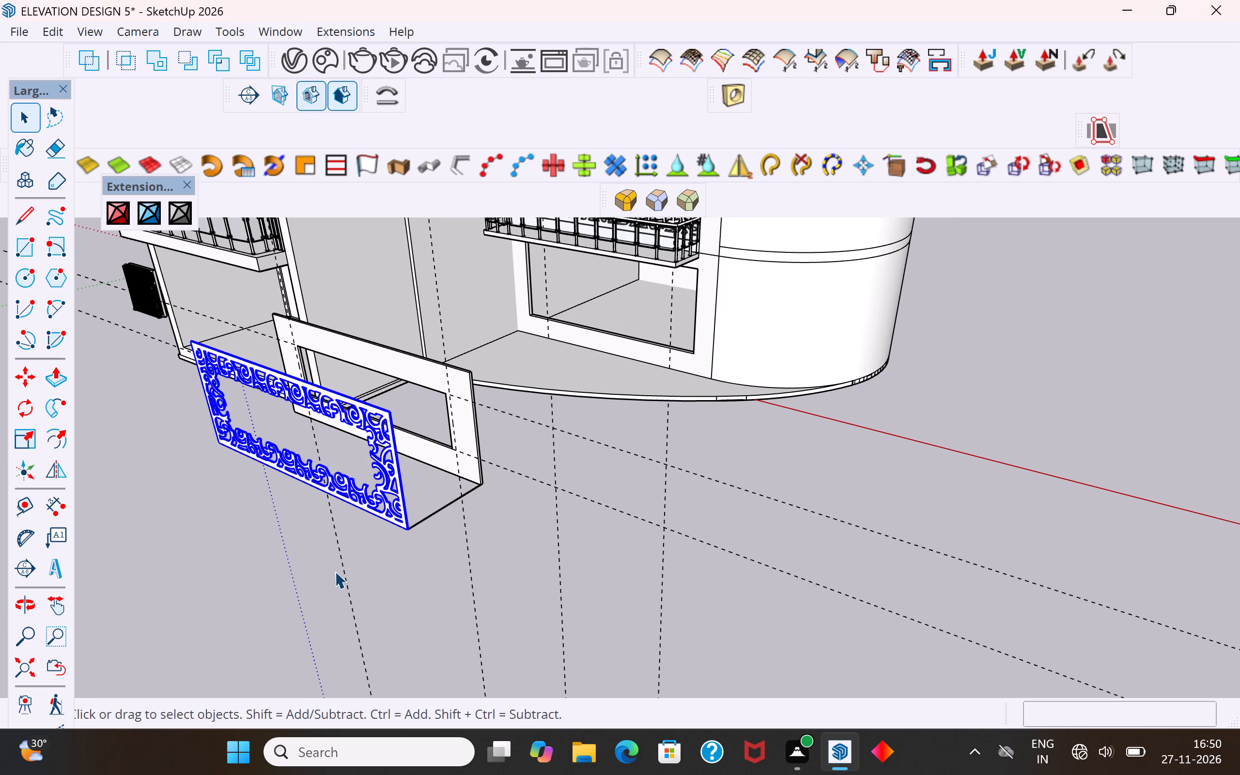
middle_drag(324, 560, 529, 485)
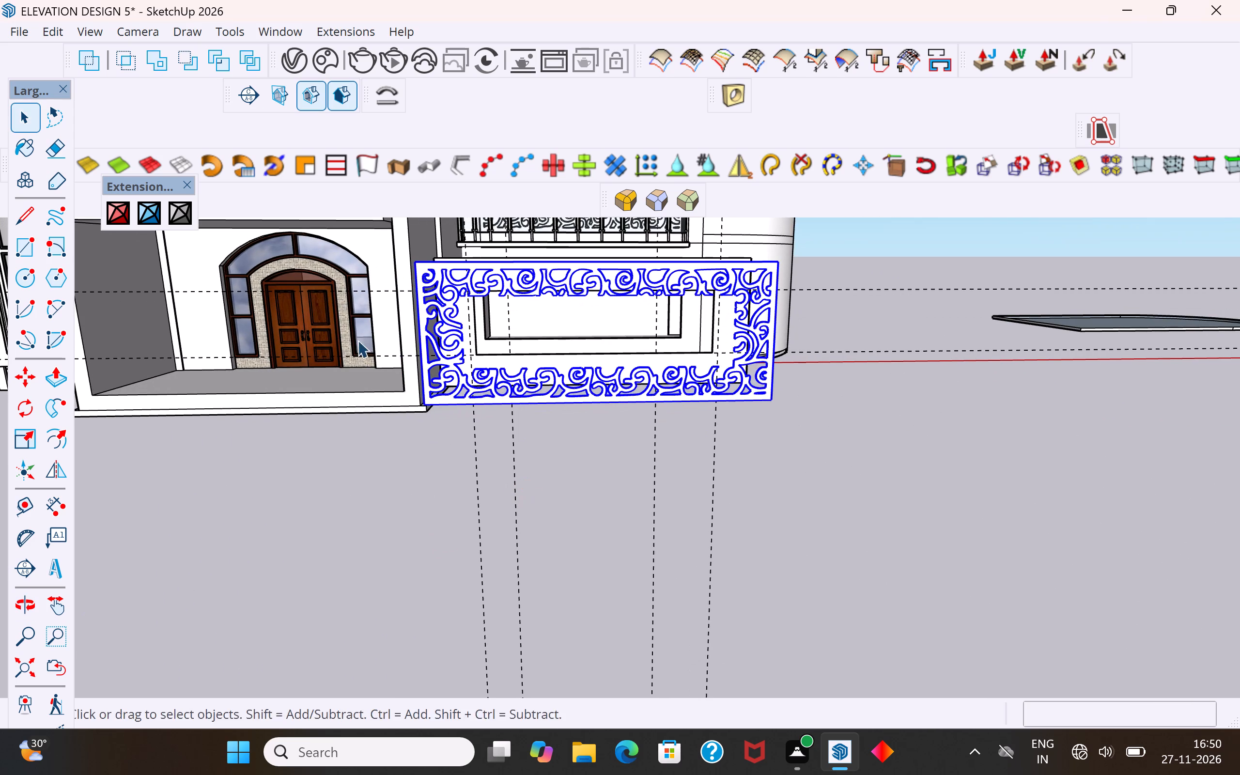
Delete the alignment line between the white panel and the jali frame.
click(26, 116)
click(248, 545)
middle_drag(534, 487, 436, 553)
click(498, 527)
middle_drag(572, 553, 516, 560)
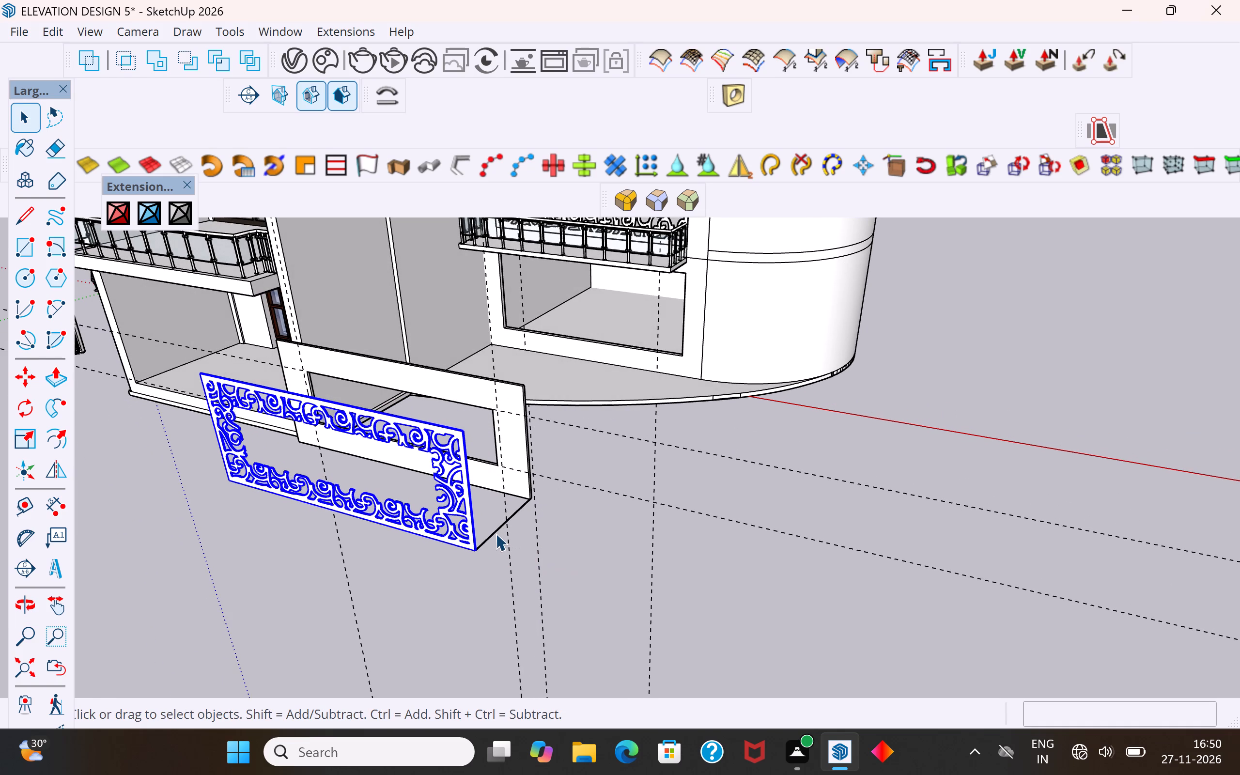
click(496, 533)
key(Delete)
Move the trimmed jali frame by its lower right corner onto the matching corner of the ground-floor window opening.
click(463, 530)
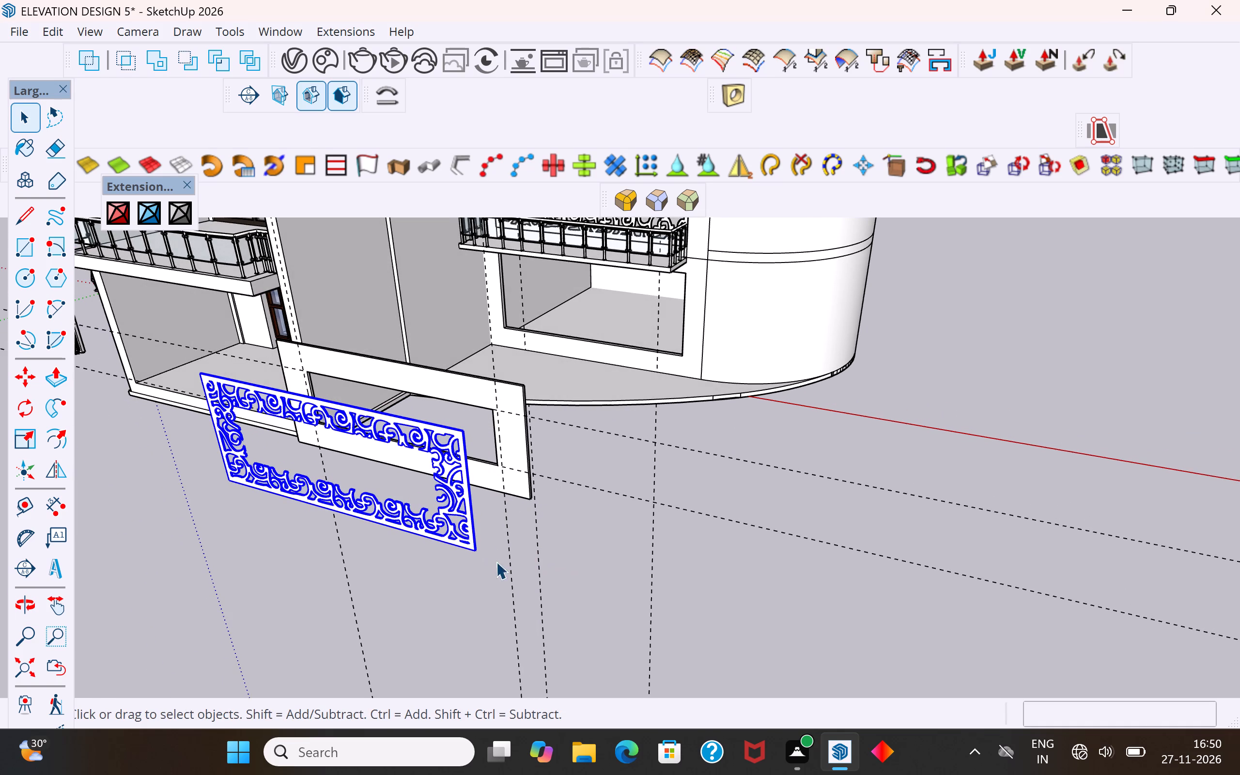
middle_drag(615, 555, 588, 560)
key(m)
click(435, 551)
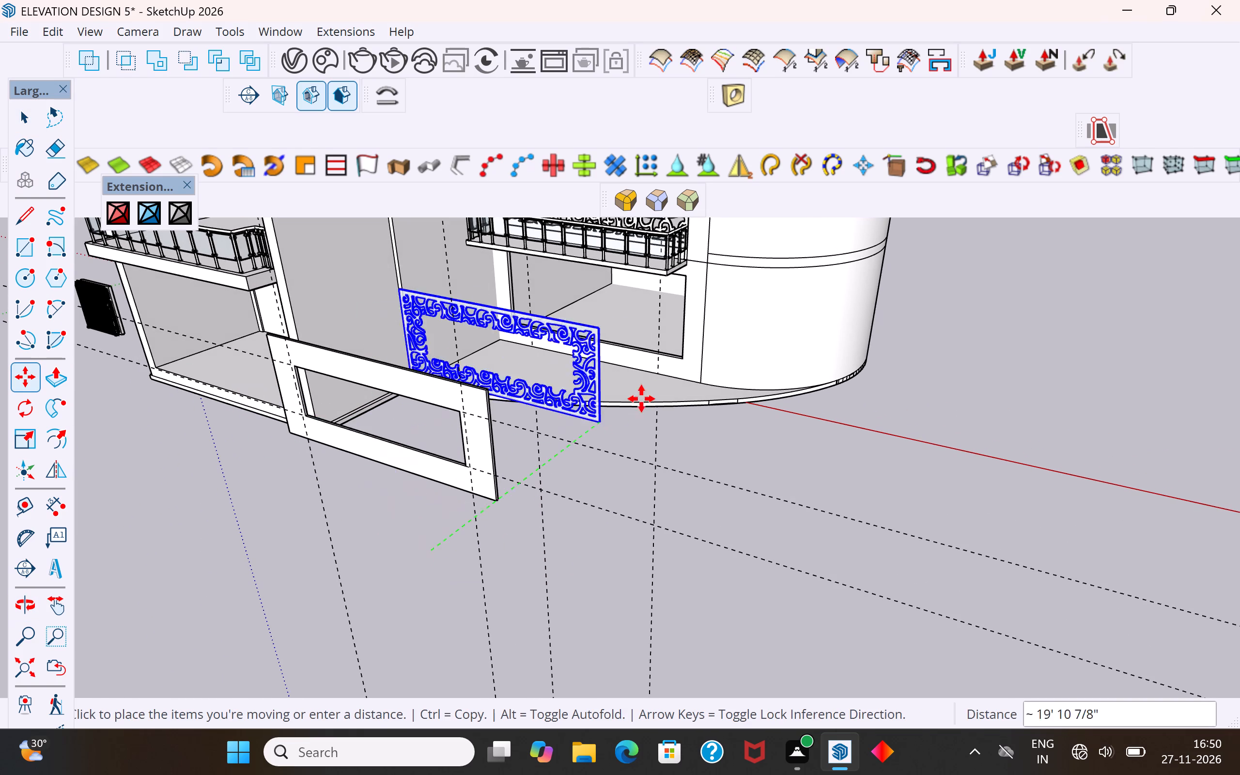
click(685, 358)
scroll(548, 479, up, 1)
middle_drag(555, 479, 686, 449)
scroll(606, 503, down, 11)
middle_drag(594, 523, 631, 497)
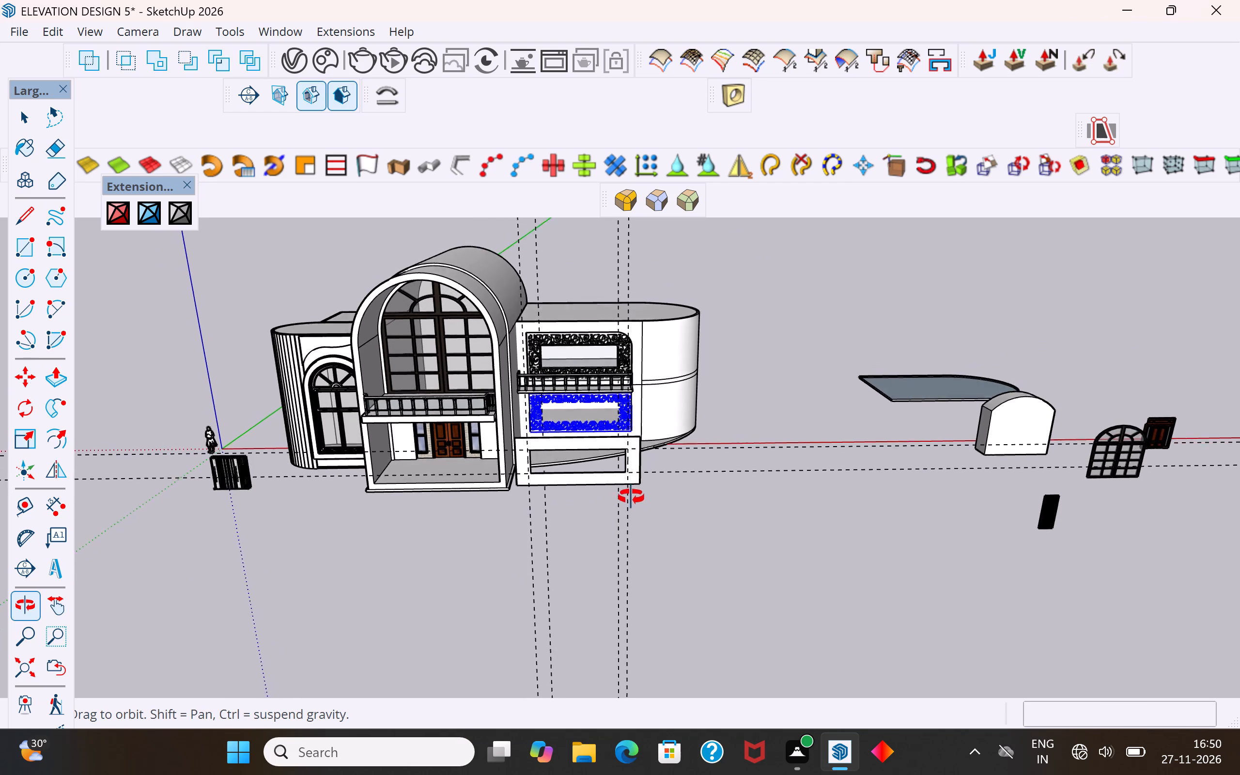
middle_drag(631, 497, 619, 528)
Move the white panel about 106' 7" sideways away from the building, beside the other spare parts, and deselect it.
click(28, 121)
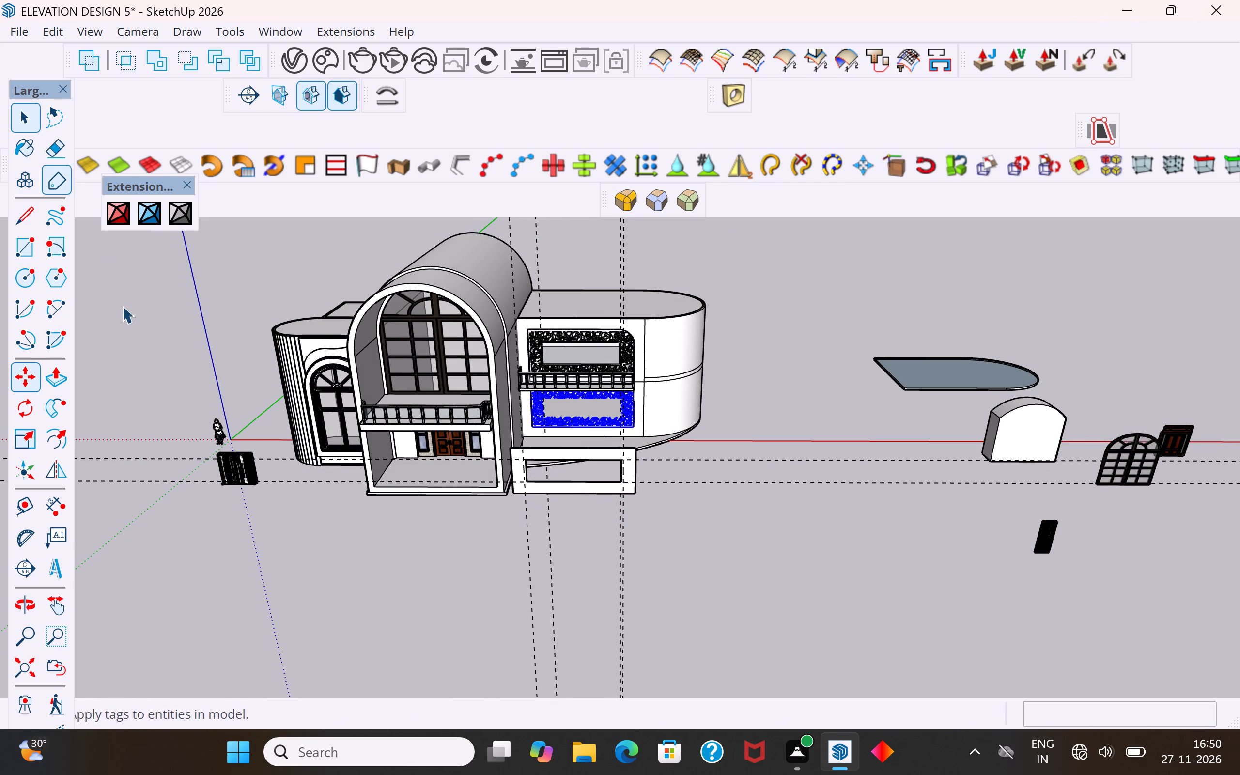
click(139, 367)
click(587, 491)
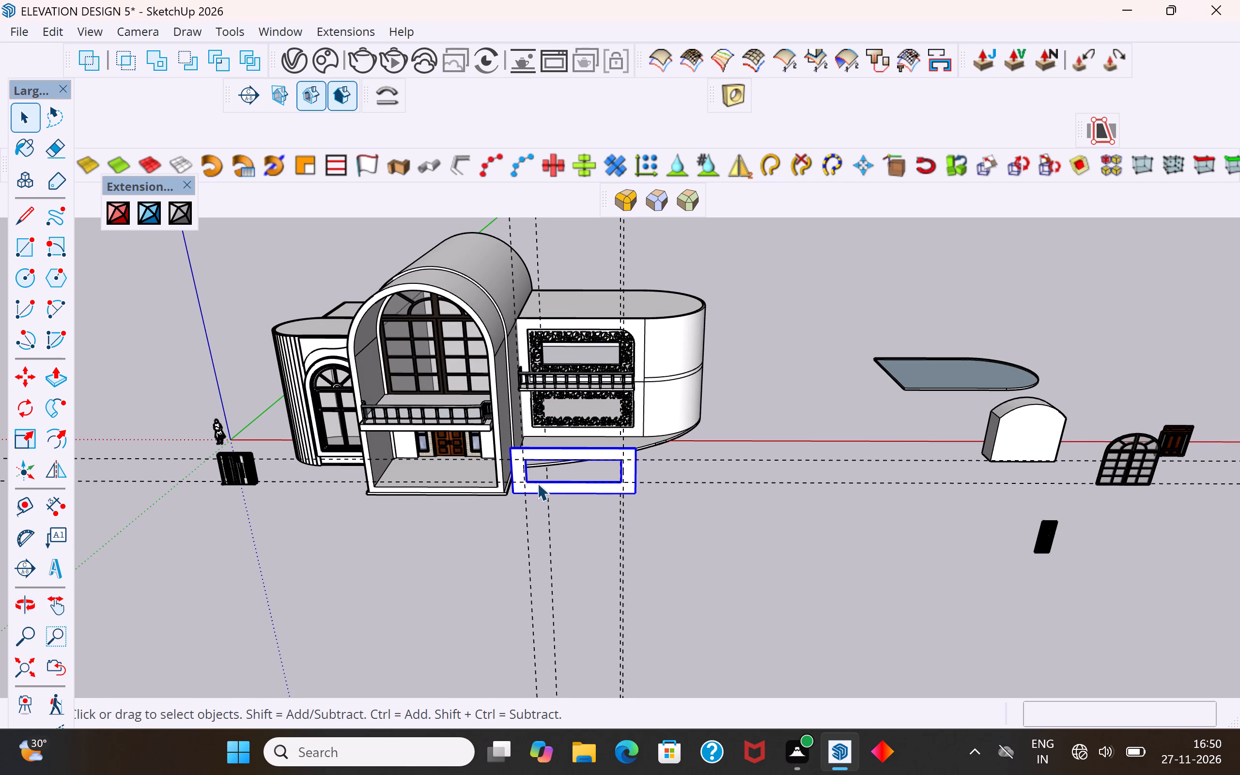
key(m)
click(517, 501)
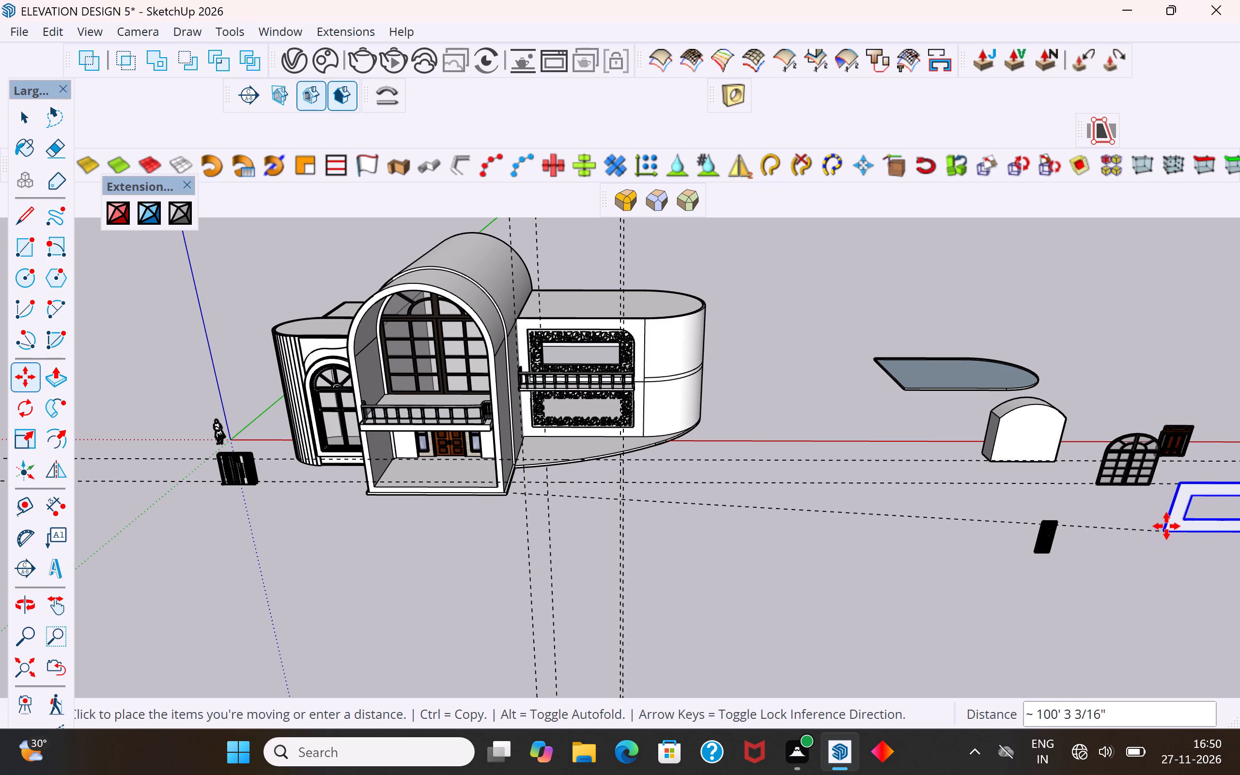
click(1161, 497)
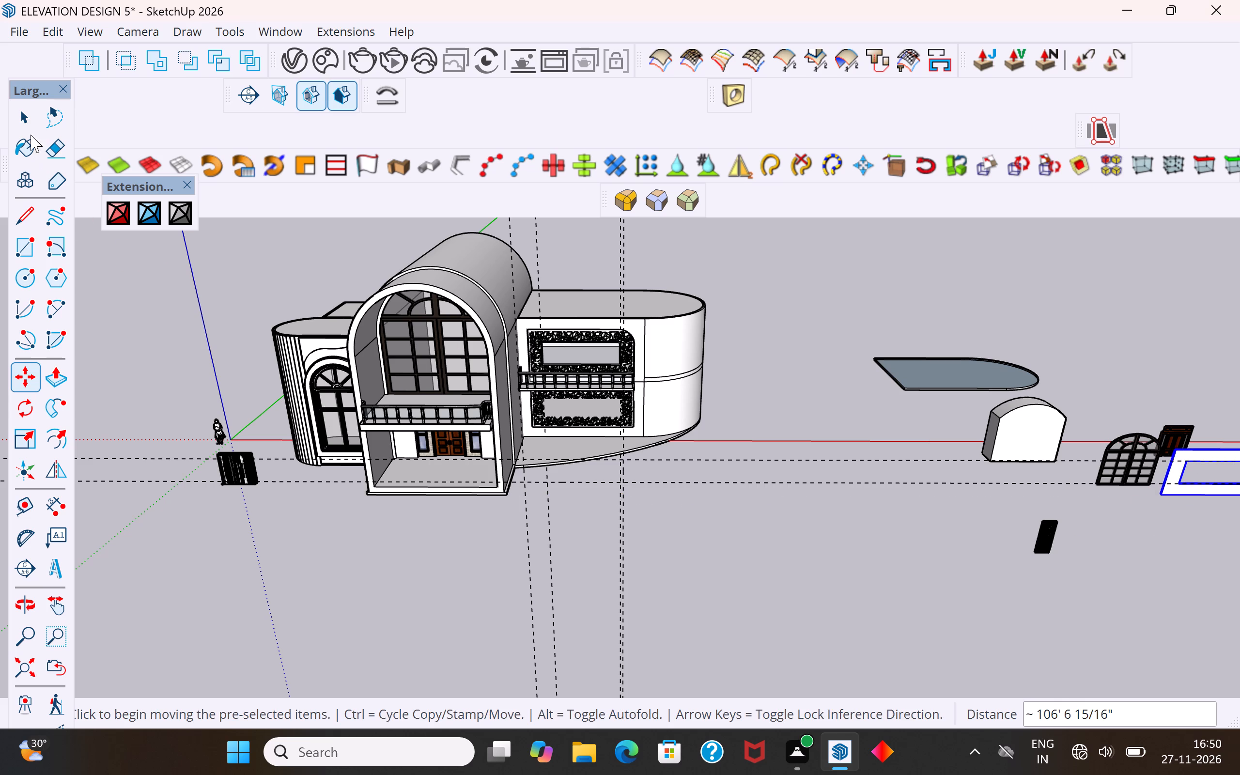
click(26, 120)
click(118, 290)
middle_drag(559, 471, 594, 674)
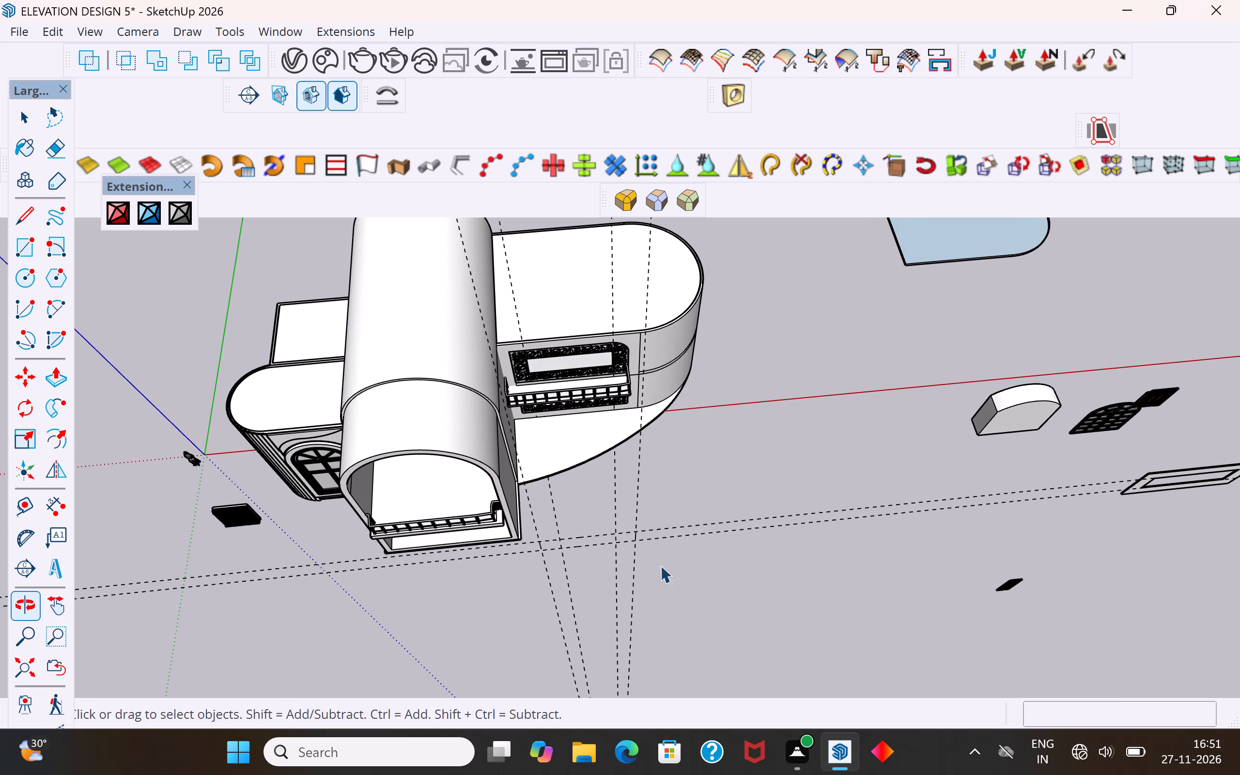
Delete all the dashed guide lines running through the building and the spare parts.
drag(682, 493, 546, 617)
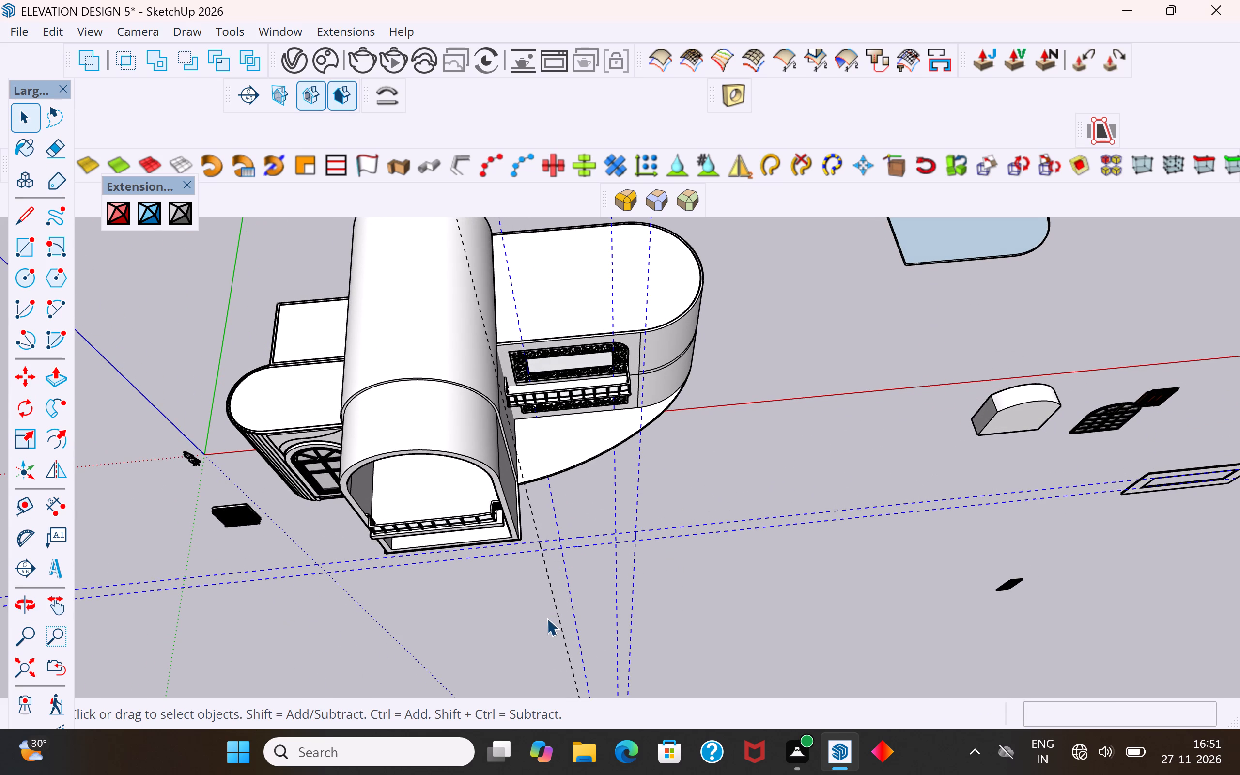
key(Delete)
drag(566, 559, 536, 596)
key(Delete)
Draw a rectangle about 15' 5 13/16" by 4' 1" filling the central opening of the ground-floor jali frame.
middle_drag(578, 496, 556, 322)
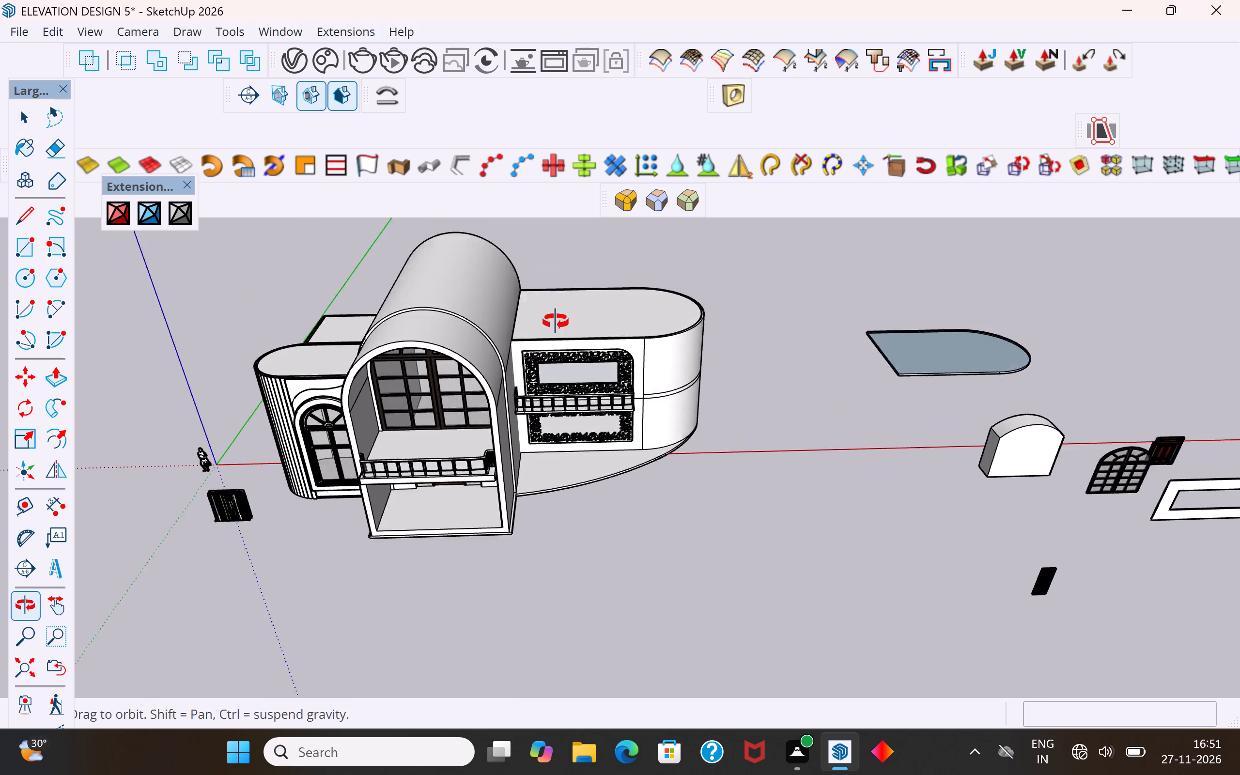
middle_drag(556, 322, 556, 310)
scroll(564, 334, down, 1)
scroll(598, 456, up, 3)
middle_drag(584, 391, 580, 311)
scroll(579, 444, up, 5)
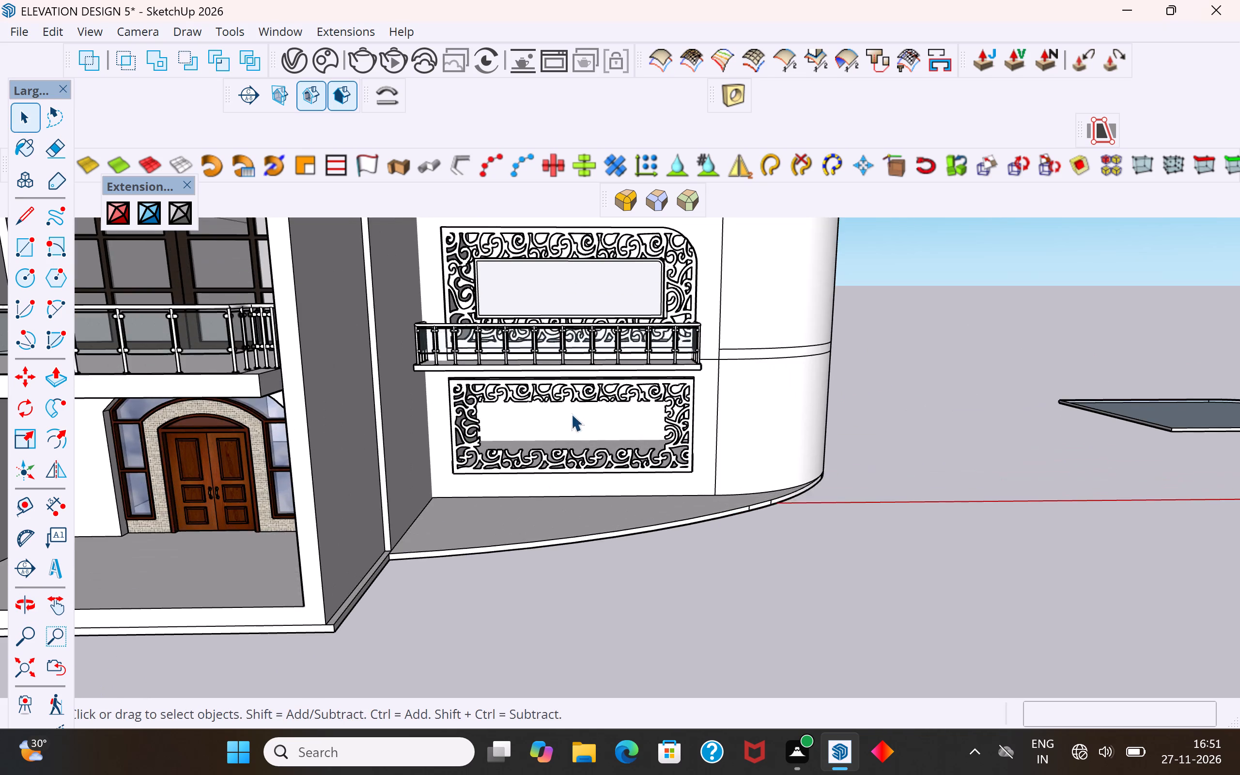
middle_drag(562, 387, 556, 337)
scroll(547, 375, up, 8)
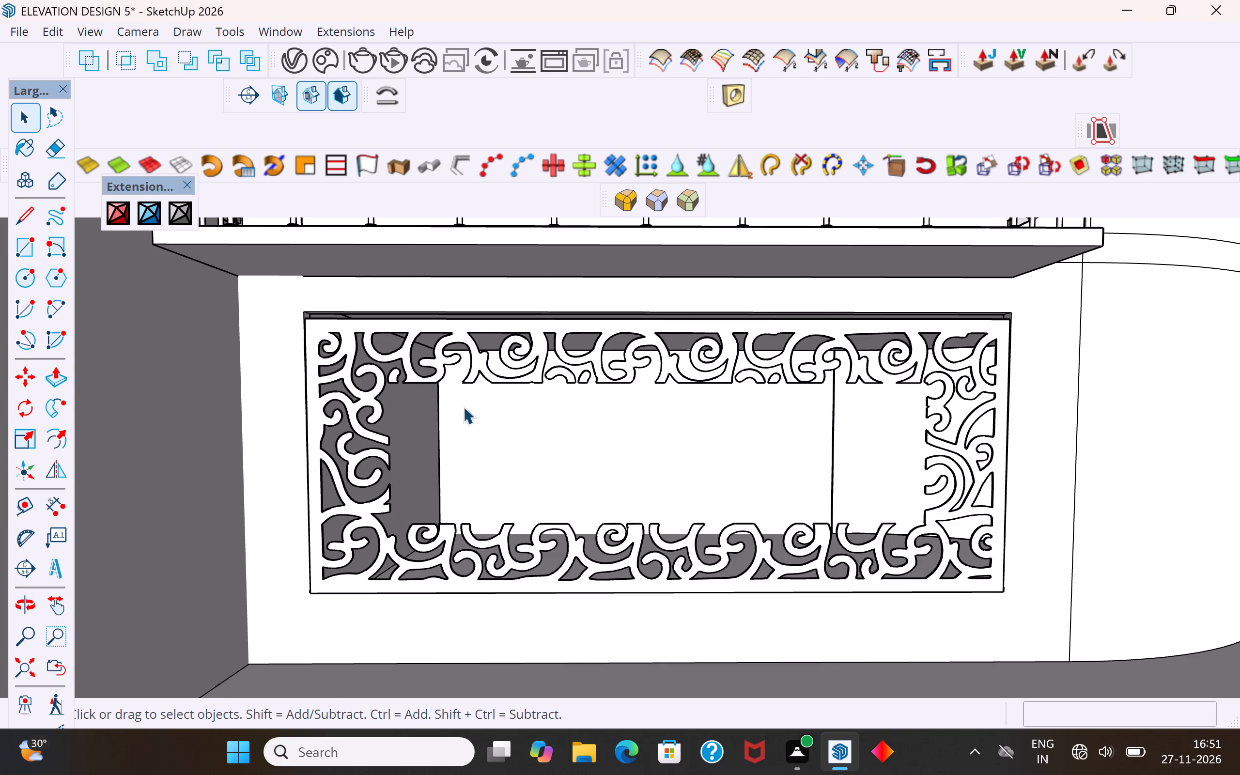
scroll(914, 421, up, 2)
scroll(662, 452, down, 2)
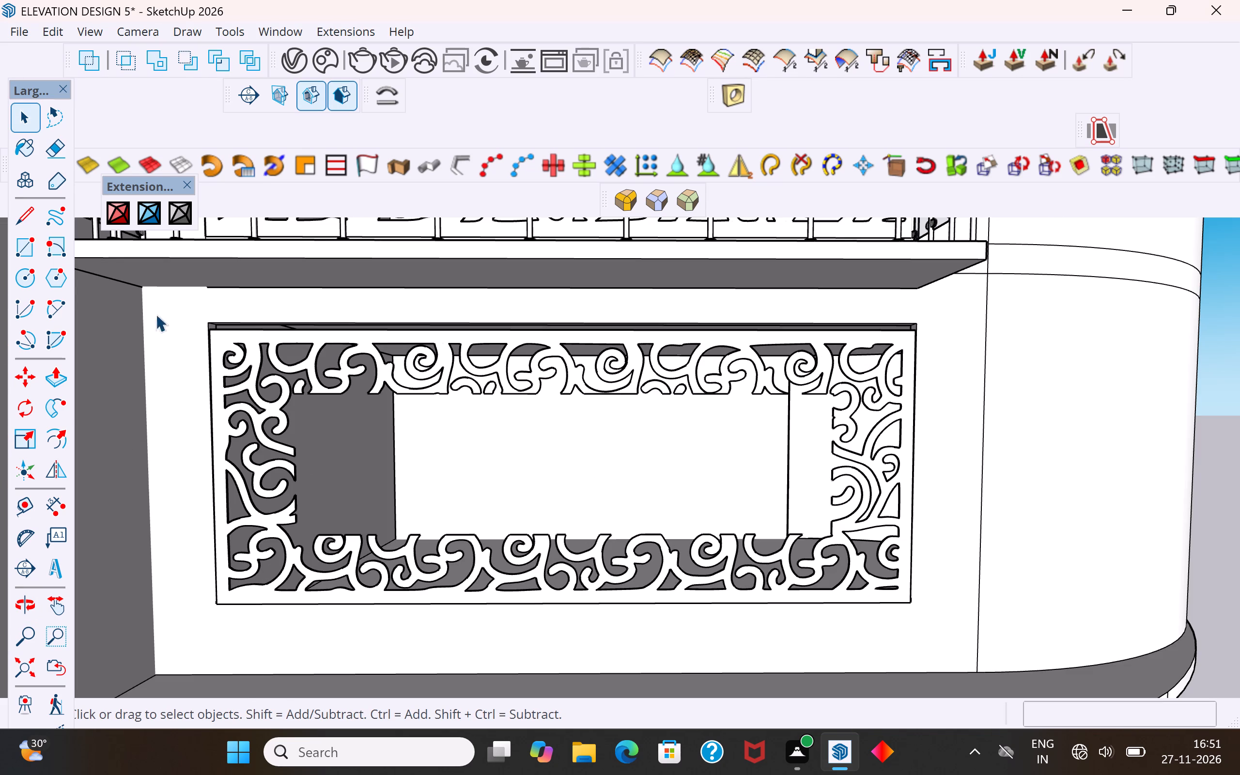
click(24, 243)
scroll(322, 419, up, 3)
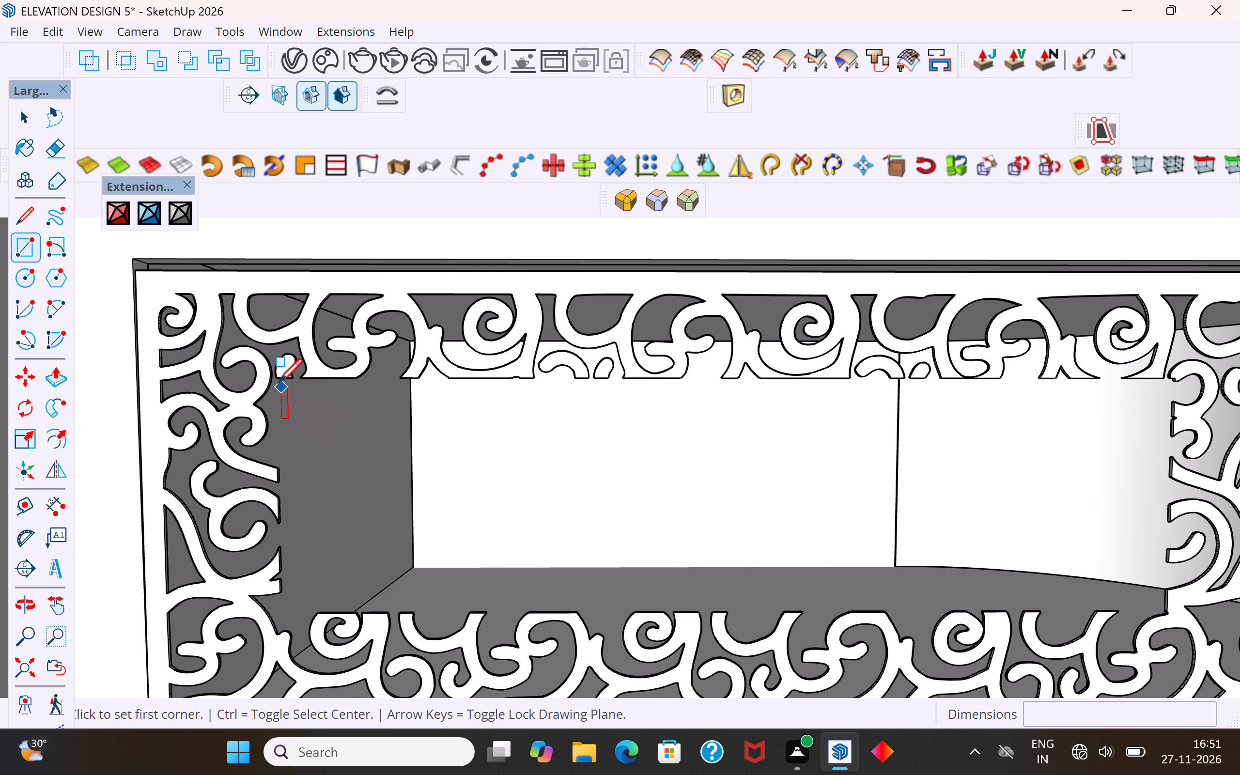
click(276, 382)
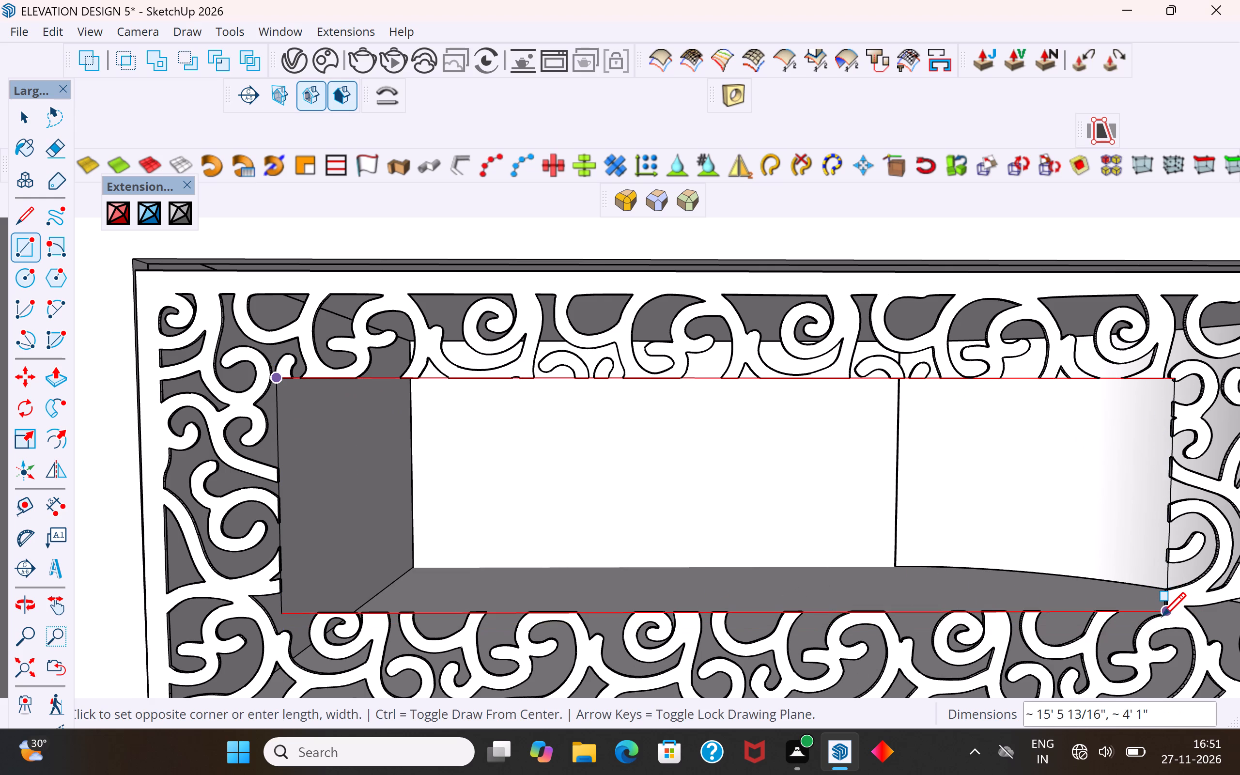
click(1162, 613)
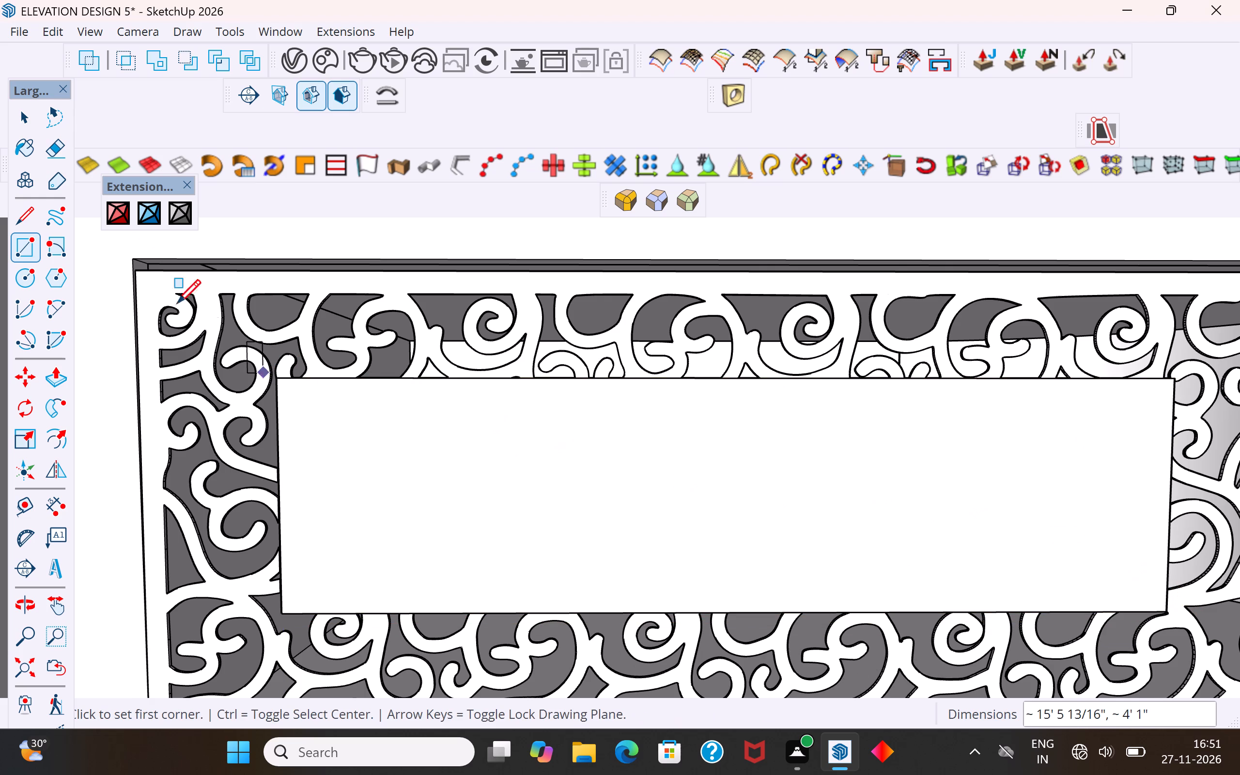
Offset the new rectangle's edges inward by about 1 3/8" to form a thin border.
click(31, 119)
click(482, 492)
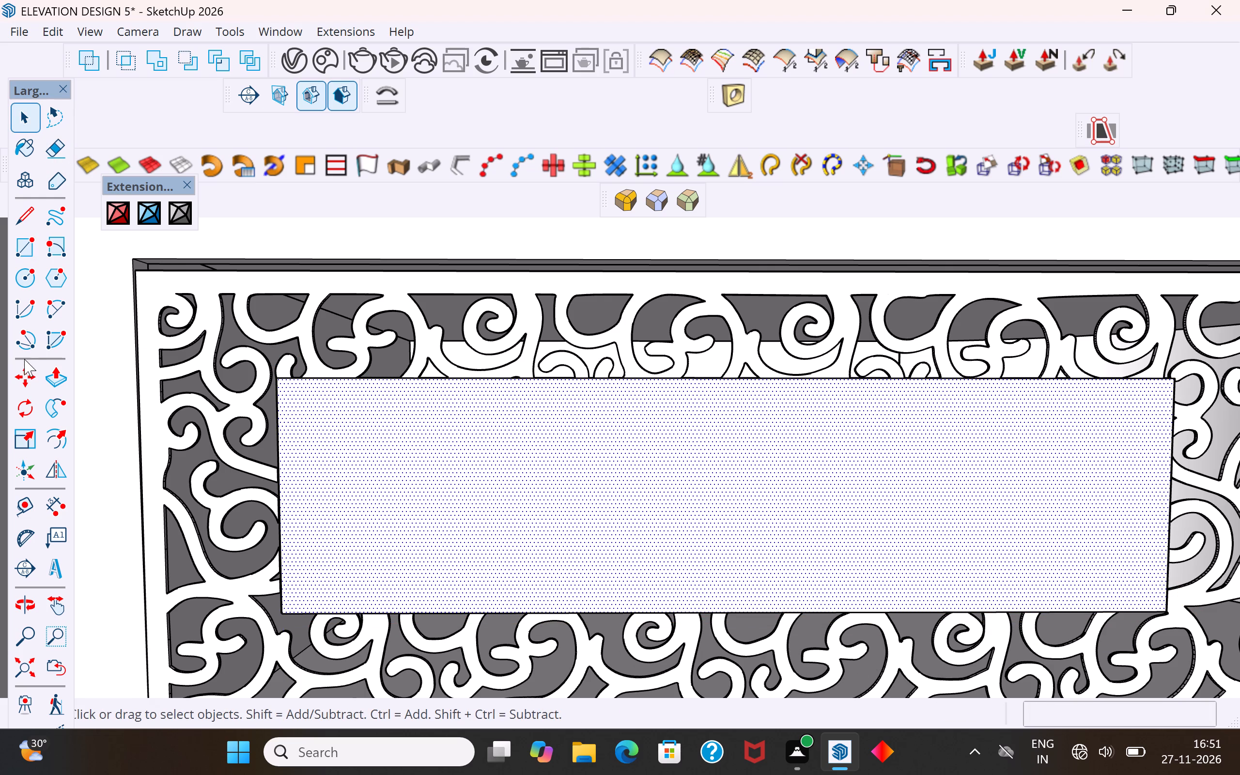
click(58, 436)
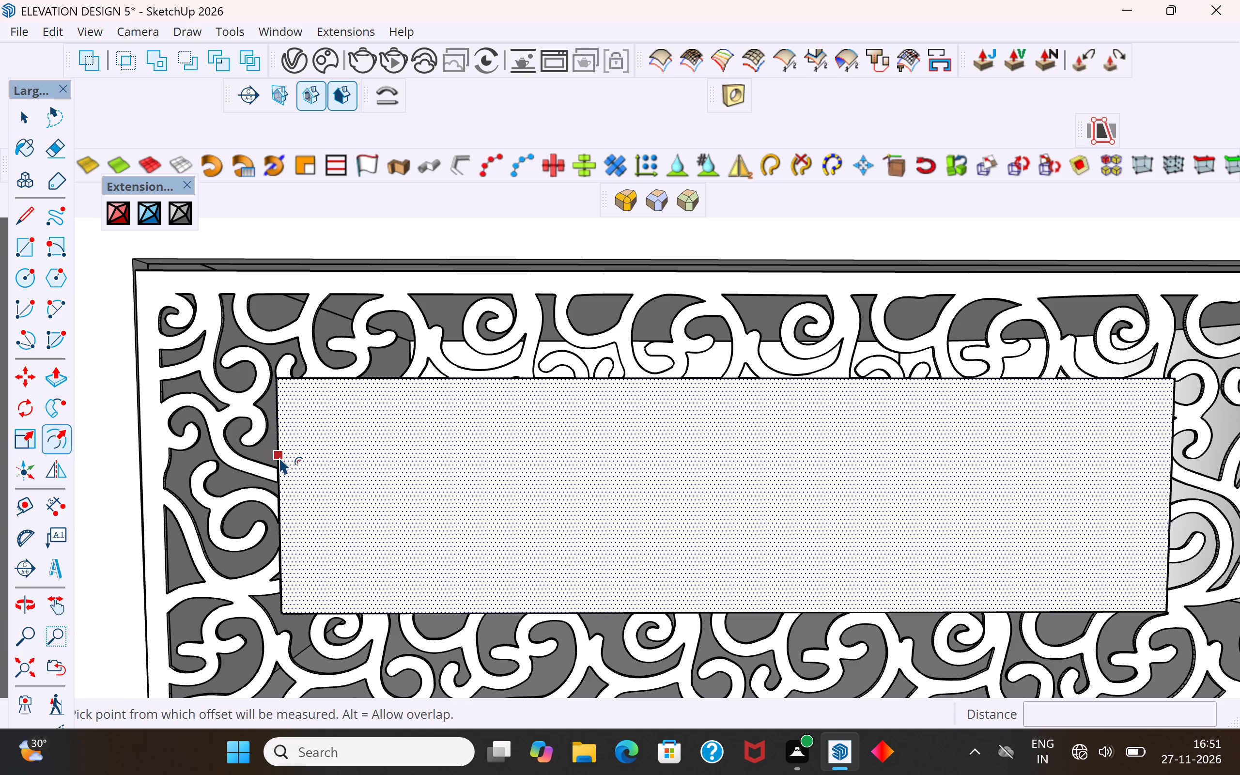
click(279, 457)
click(285, 457)
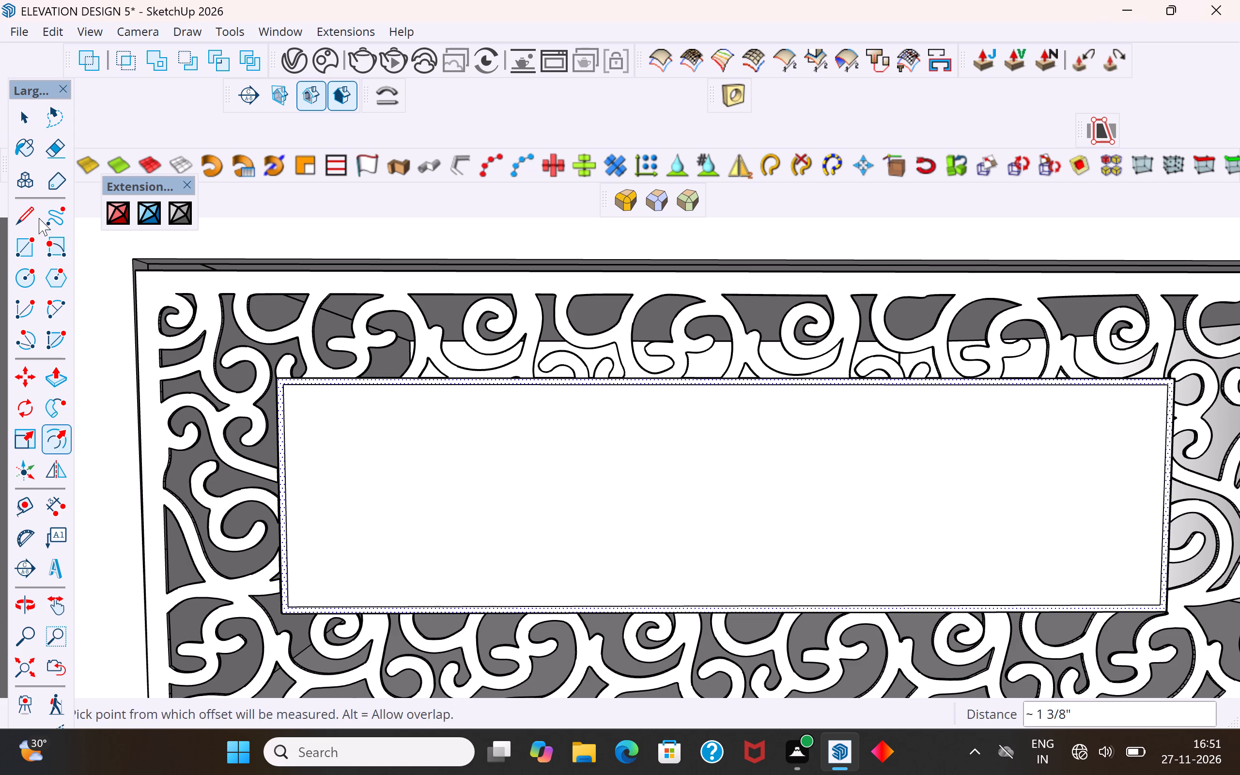
Paint the face inside the thin border of the ground-floor jali window with Glass_Basic_01, and deselect it.
click(28, 120)
click(452, 485)
middle_drag(561, 507, 539, 511)
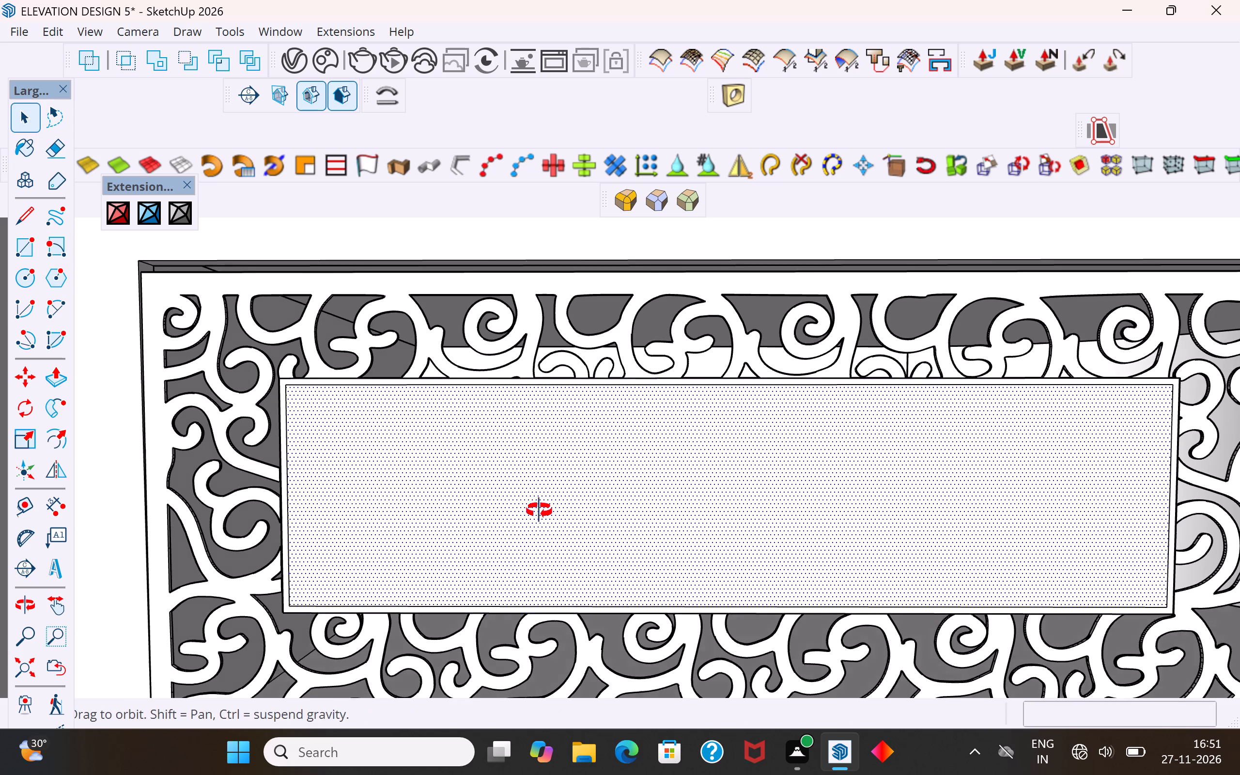
middle_drag(539, 511, 483, 563)
scroll(499, 508, down, 14)
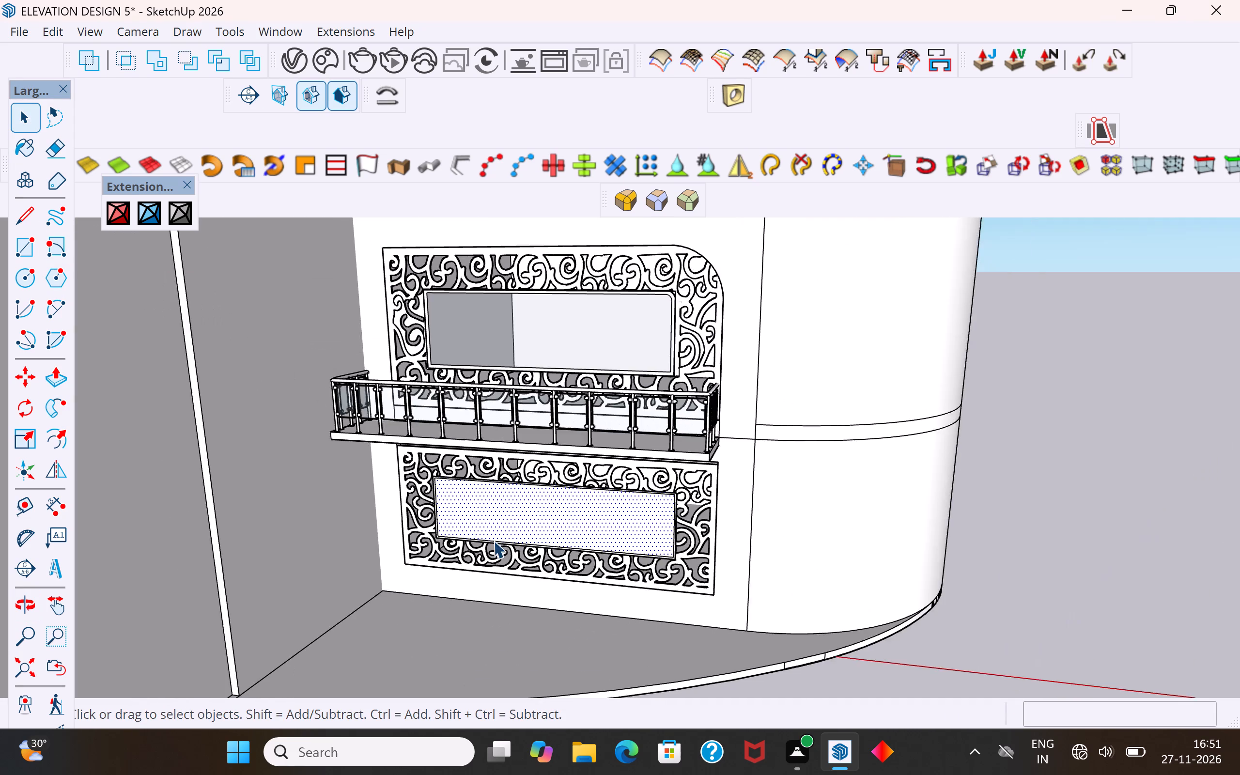
middle_drag(514, 543, 578, 493)
middle_drag(516, 358, 568, 370)
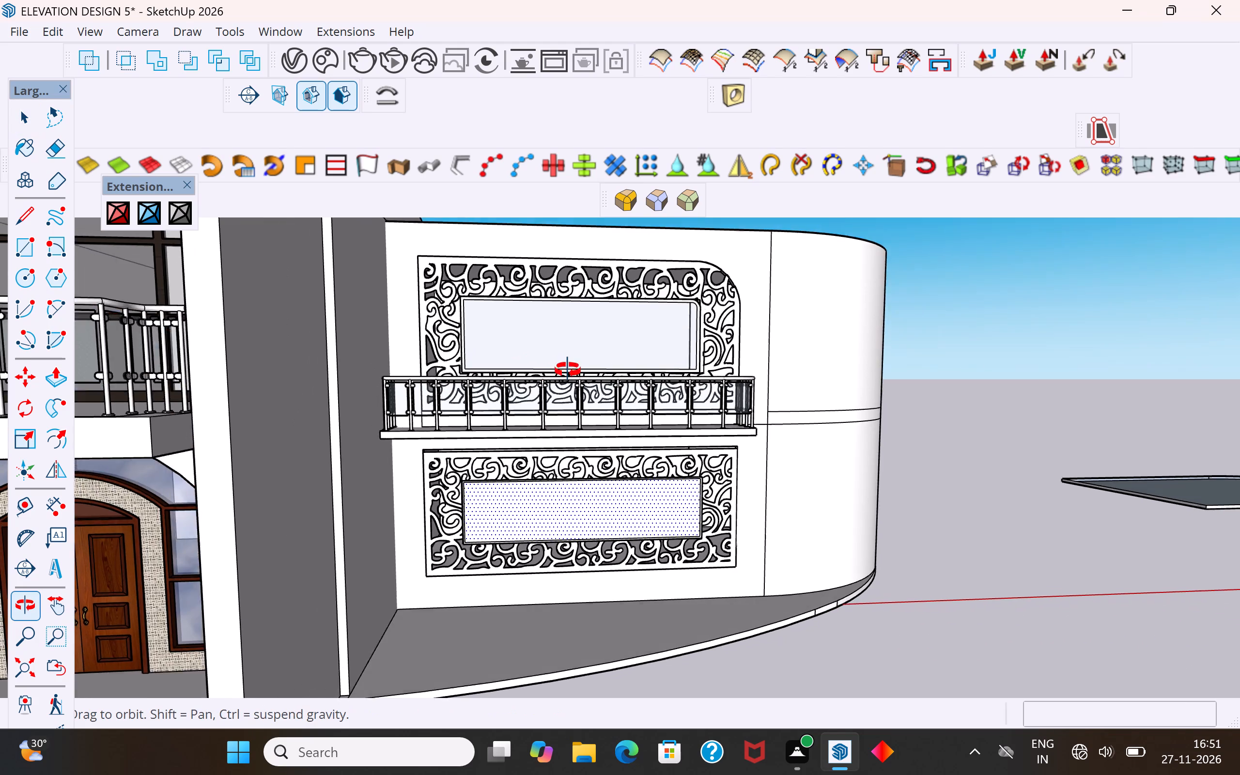
middle_drag(568, 370, 568, 378)
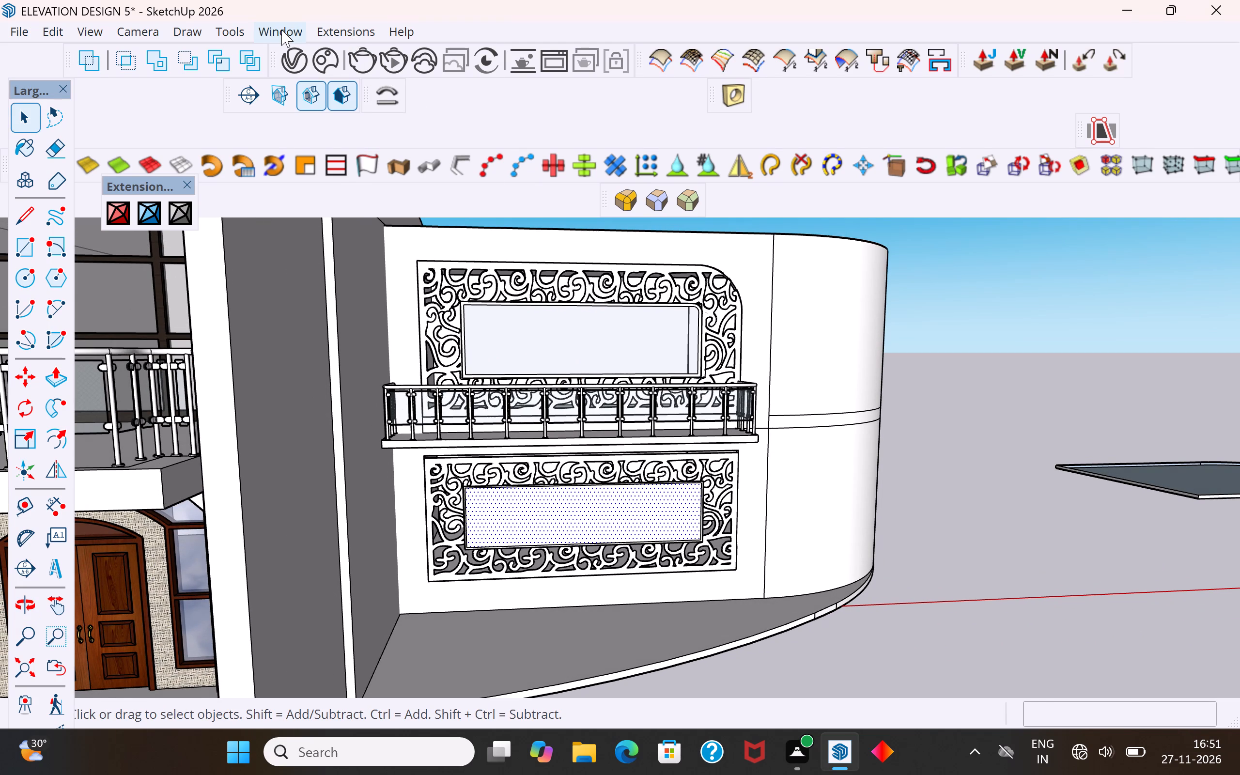
click(281, 30)
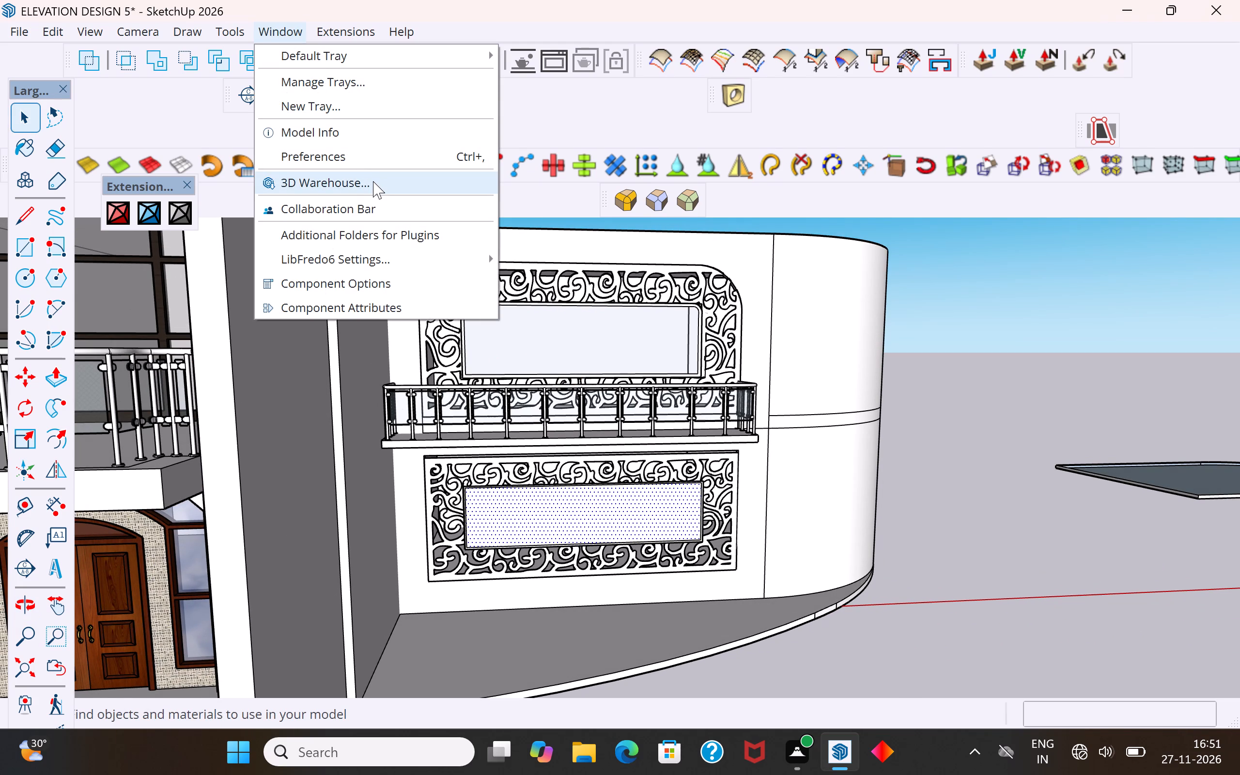
click(361, 58)
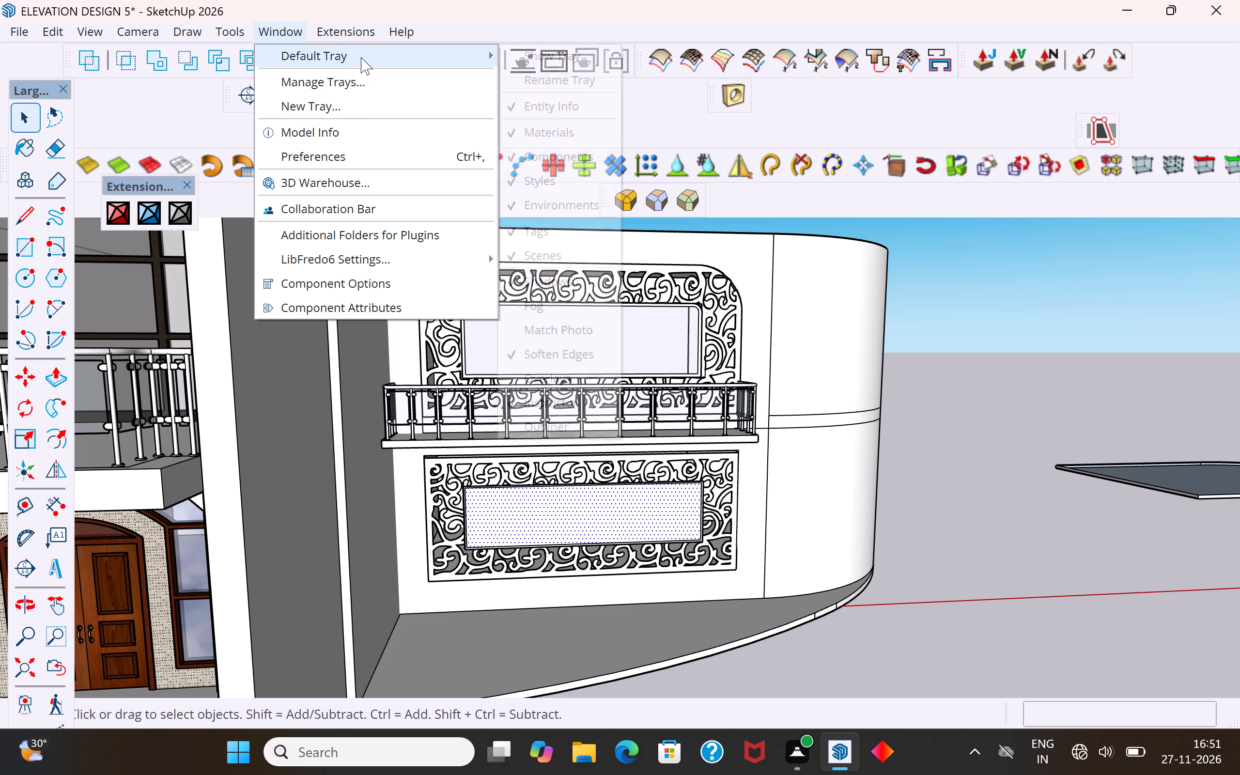
click(575, 58)
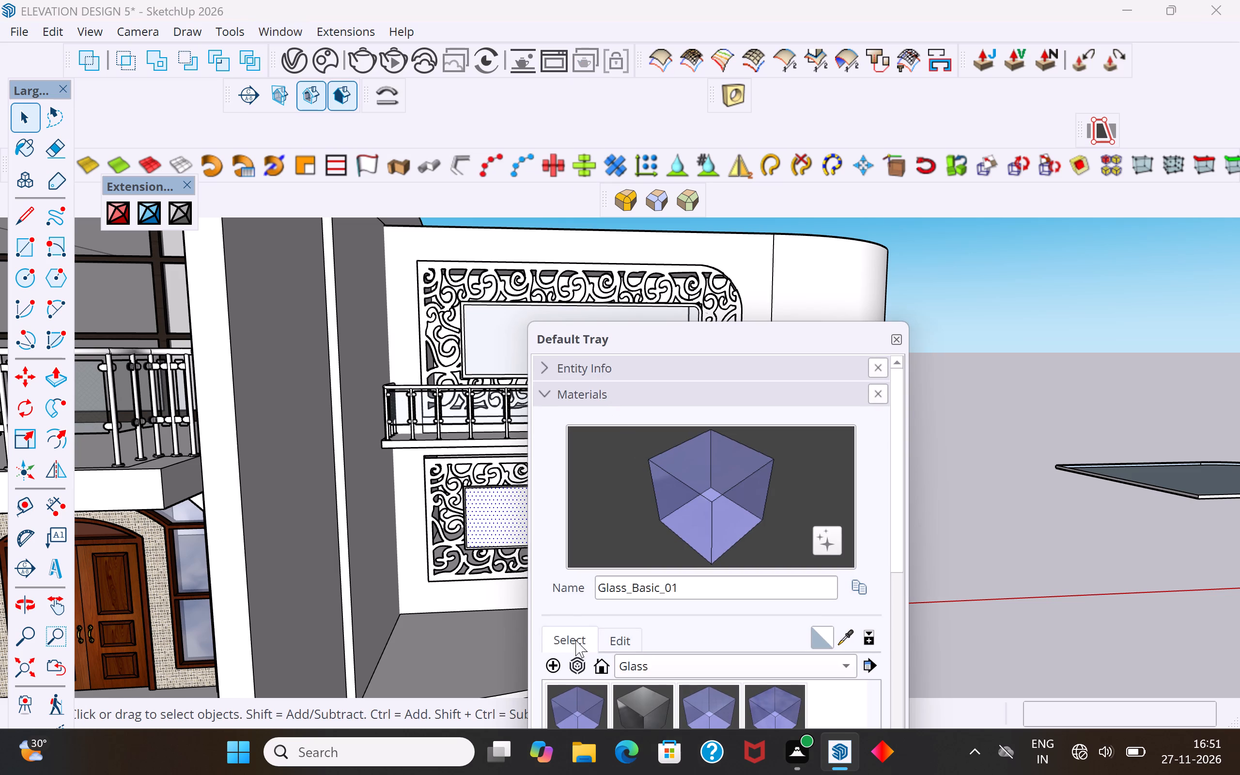
click(586, 705)
click(486, 519)
click(492, 521)
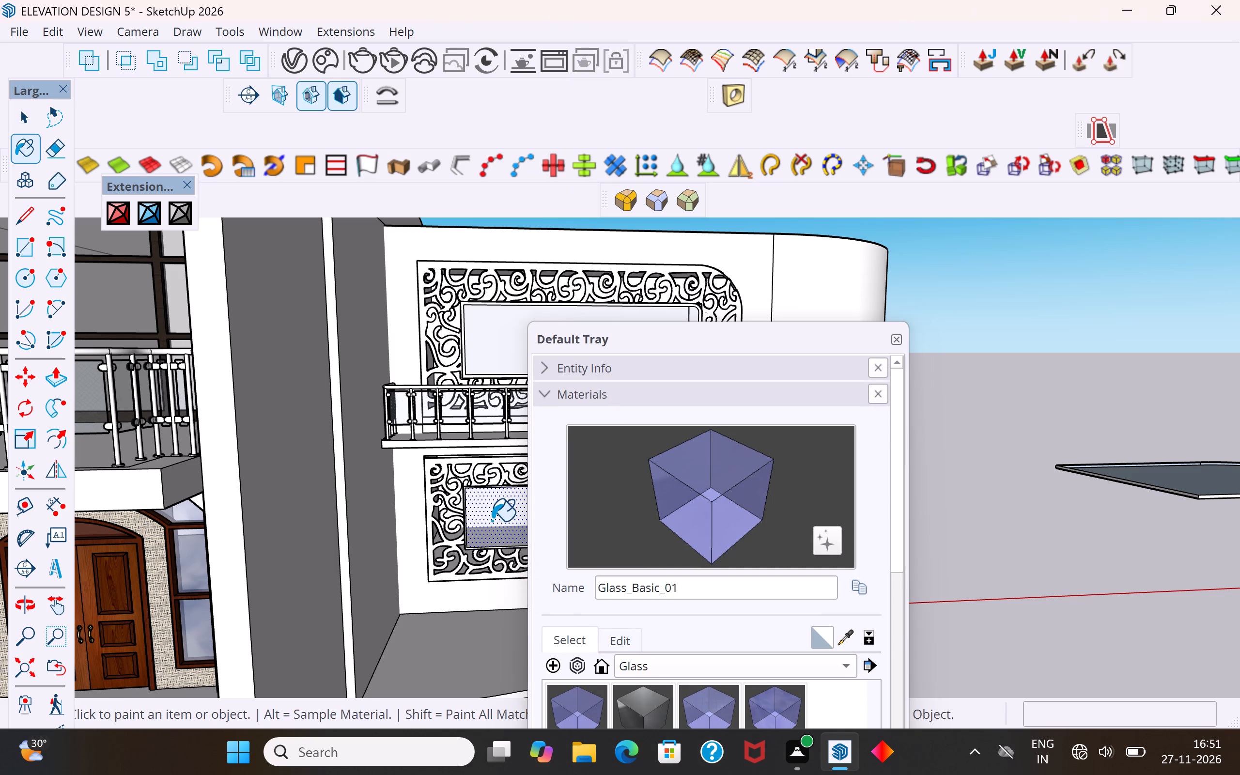
click(890, 344)
scroll(775, 463, down, 7)
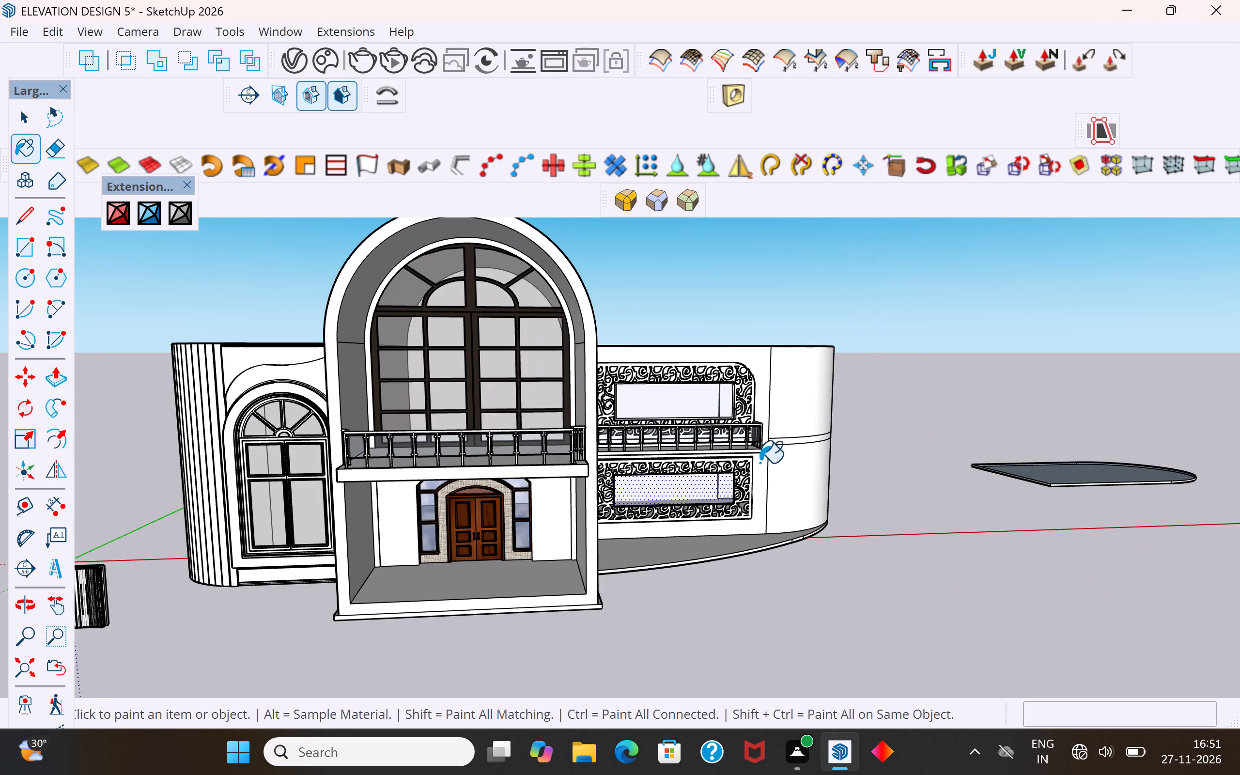
drag(24, 115, 24, 120)
click(185, 322)
Examine the building's front, ground-floor jali window and curved side wing from several angles, along with the spare parts.
scroll(497, 406, down, 2)
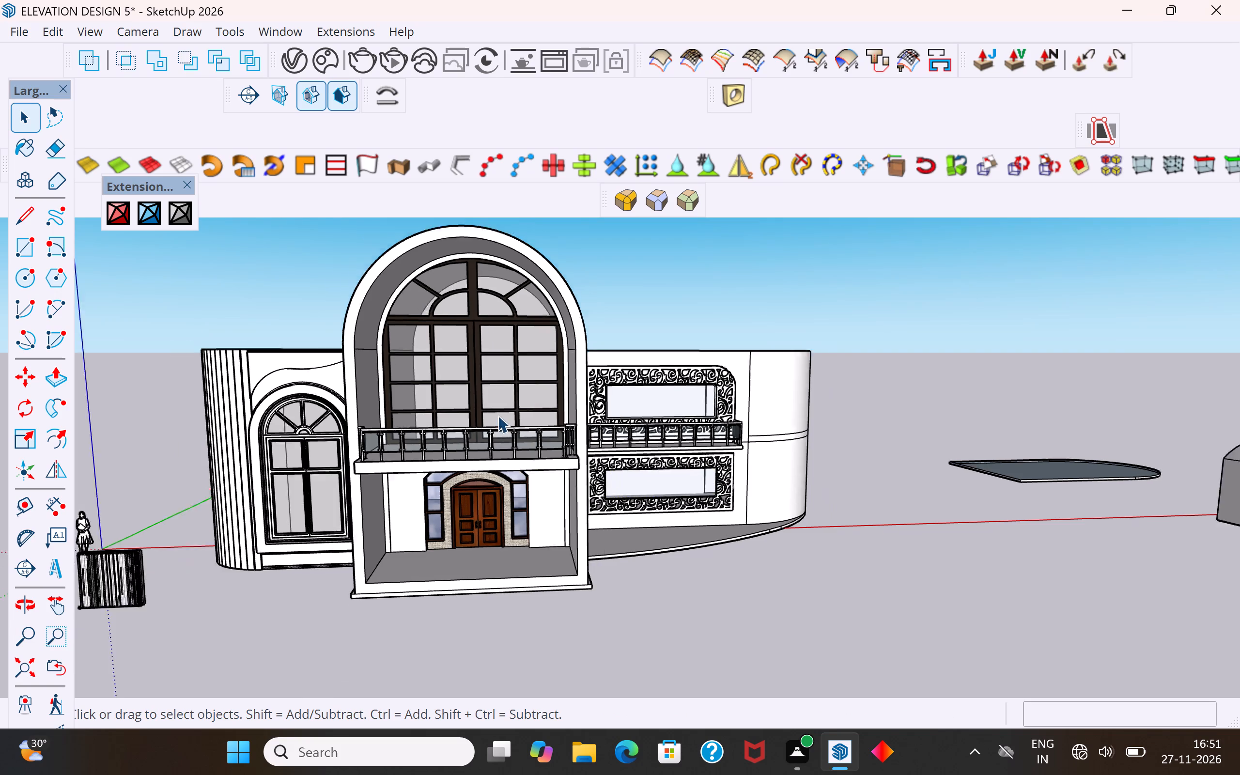
scroll(497, 415, down, 3)
middle_drag(526, 478, 472, 478)
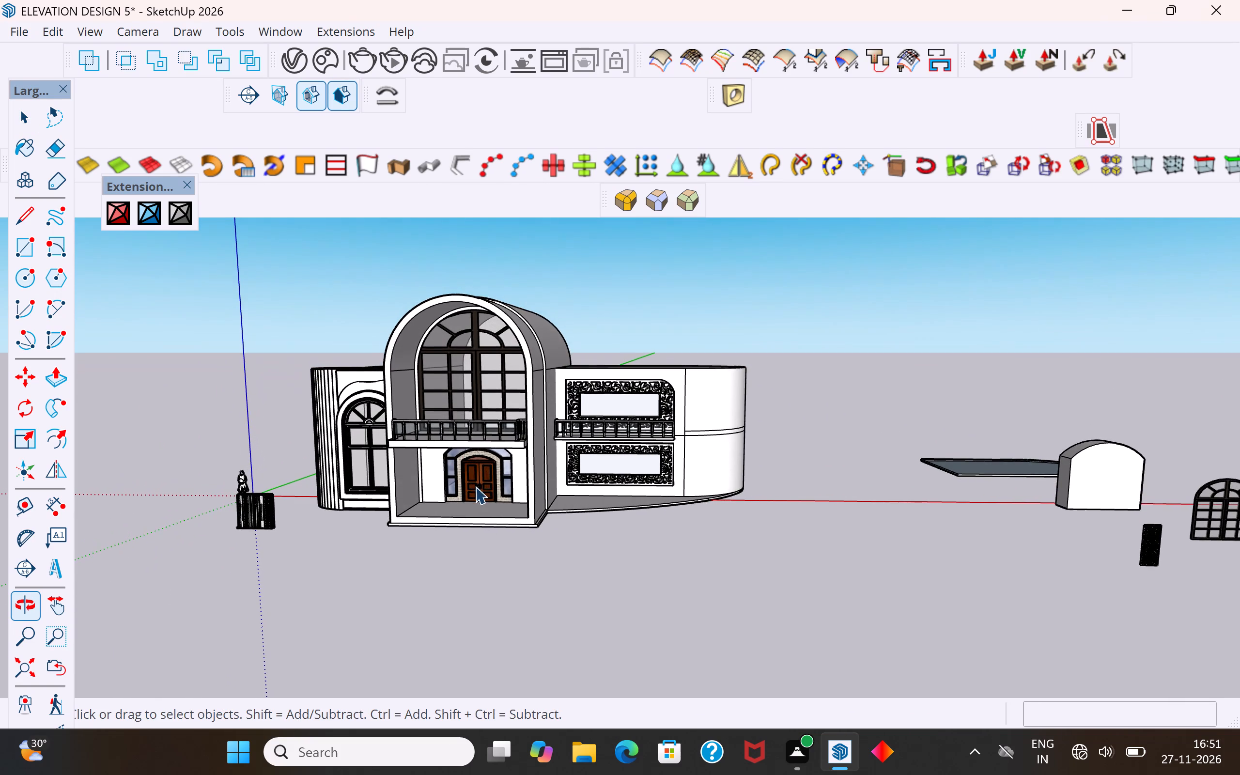
scroll(499, 576, up, 2)
middle_drag(502, 574, 564, 587)
scroll(555, 567, up, 1)
scroll(574, 475, up, 5)
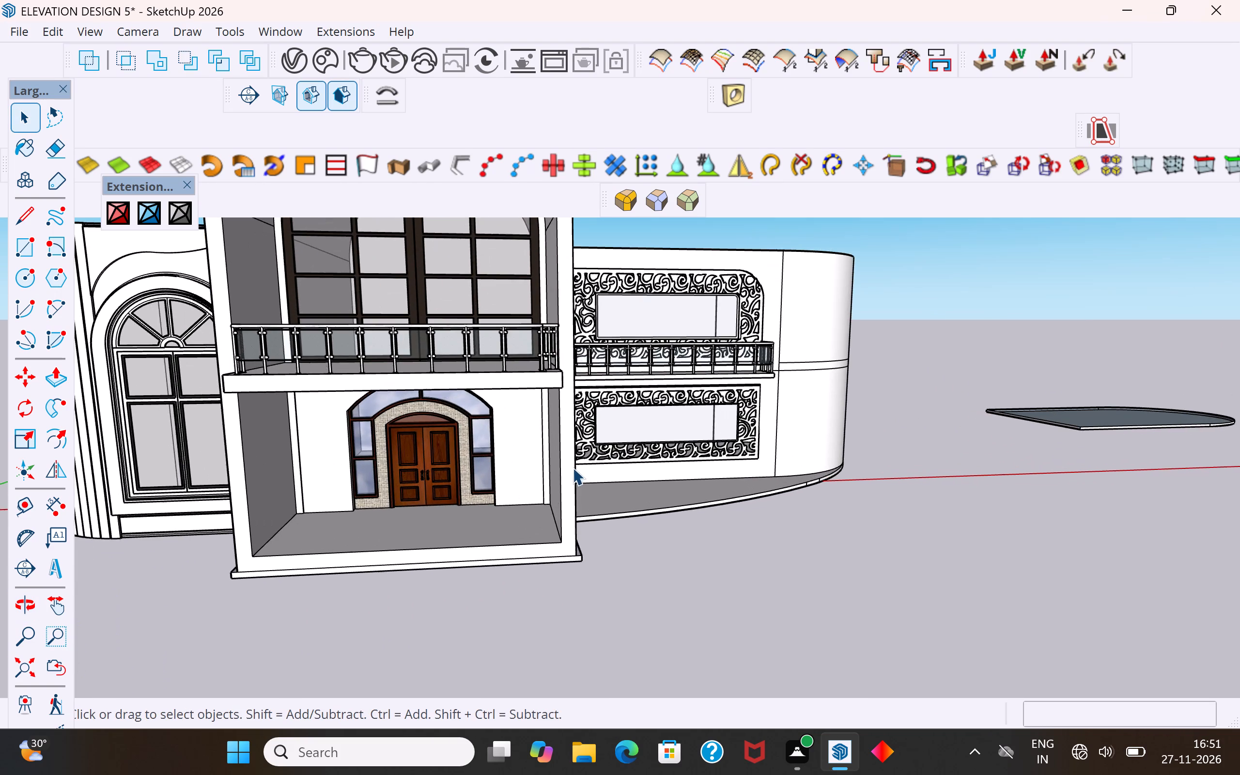
middle_drag(587, 463, 579, 511)
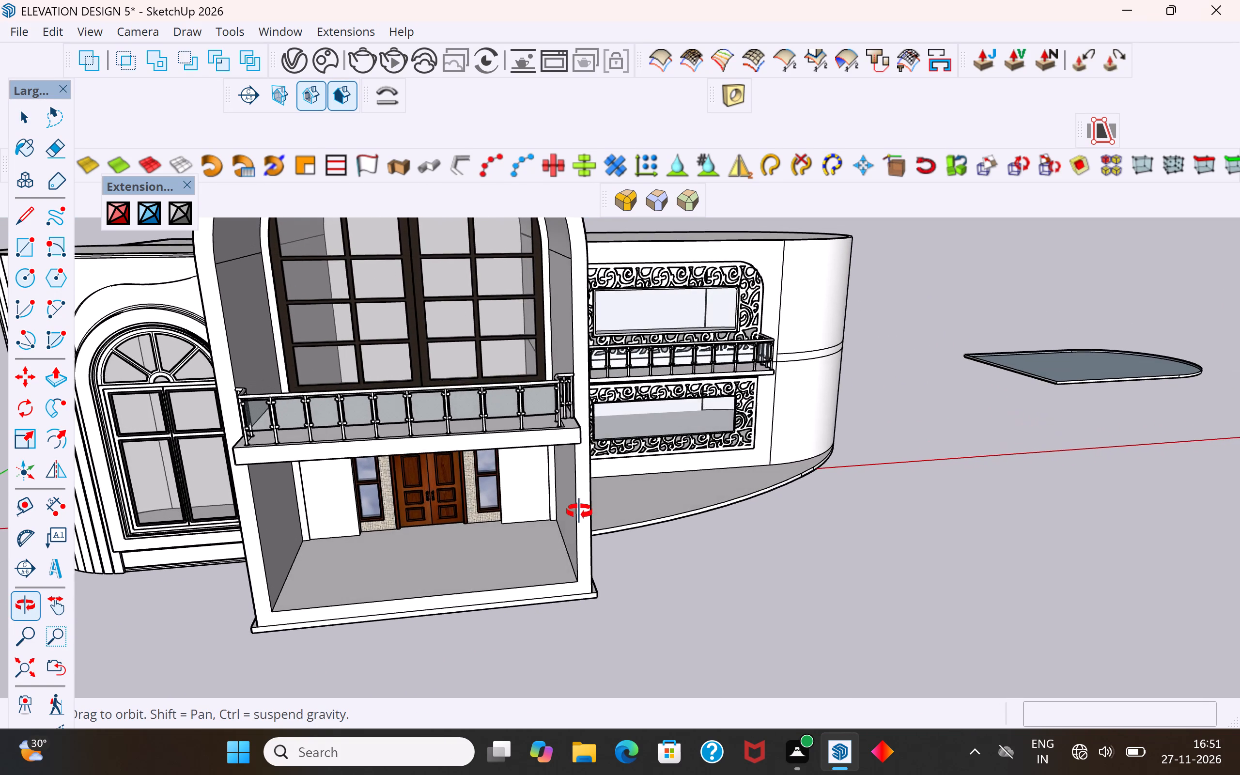
middle_drag(579, 511, 404, 625)
scroll(649, 472, up, 3)
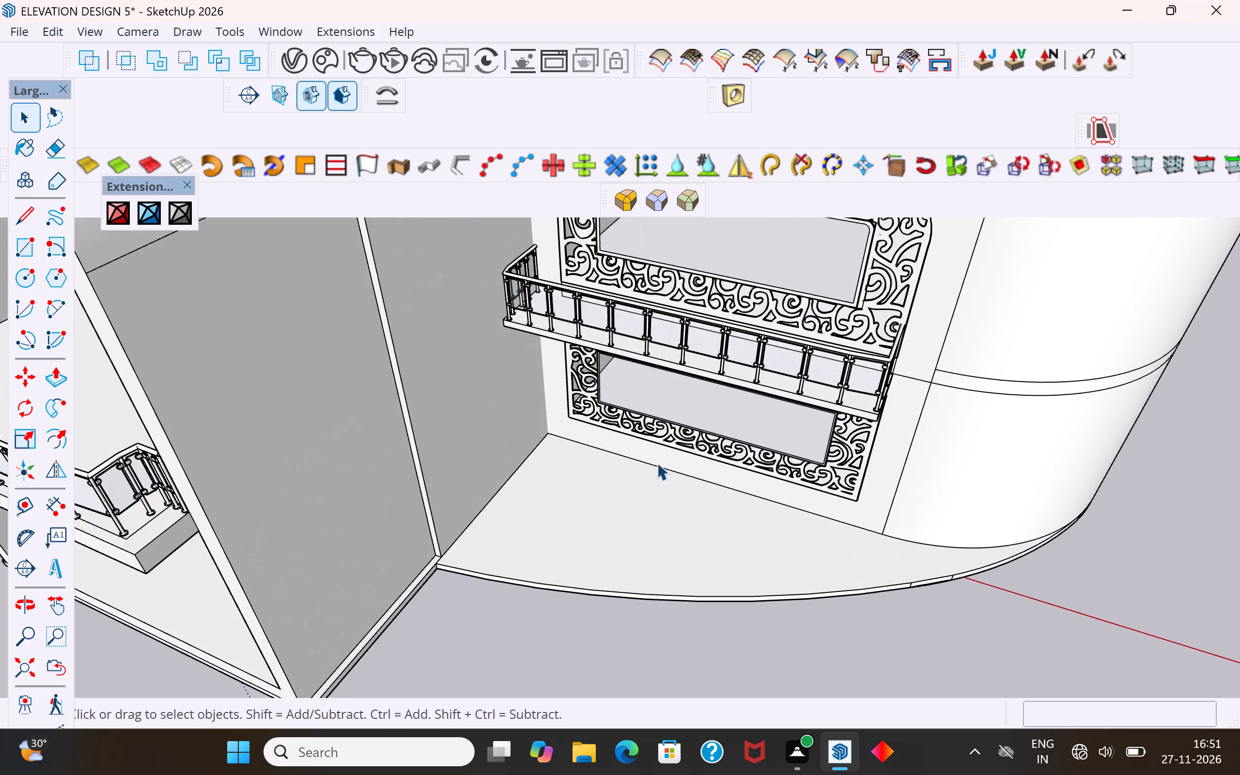
scroll(657, 463, up, 4)
middle_drag(671, 463, 634, 376)
scroll(633, 376, up, 1)
scroll(550, 535, down, 6)
middle_drag(542, 542, 569, 520)
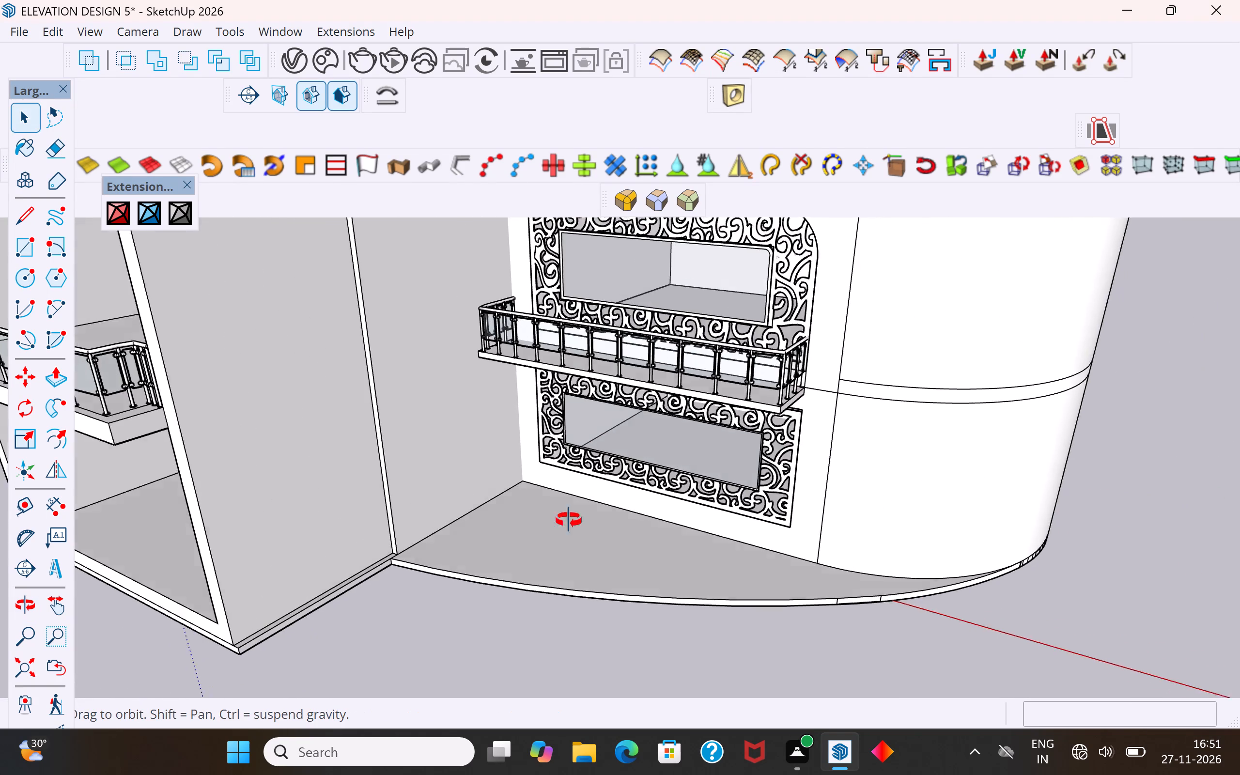
middle_drag(569, 520, 821, 488)
scroll(765, 503, up, 1)
scroll(408, 607, down, 12)
middle_drag(485, 557, 419, 587)
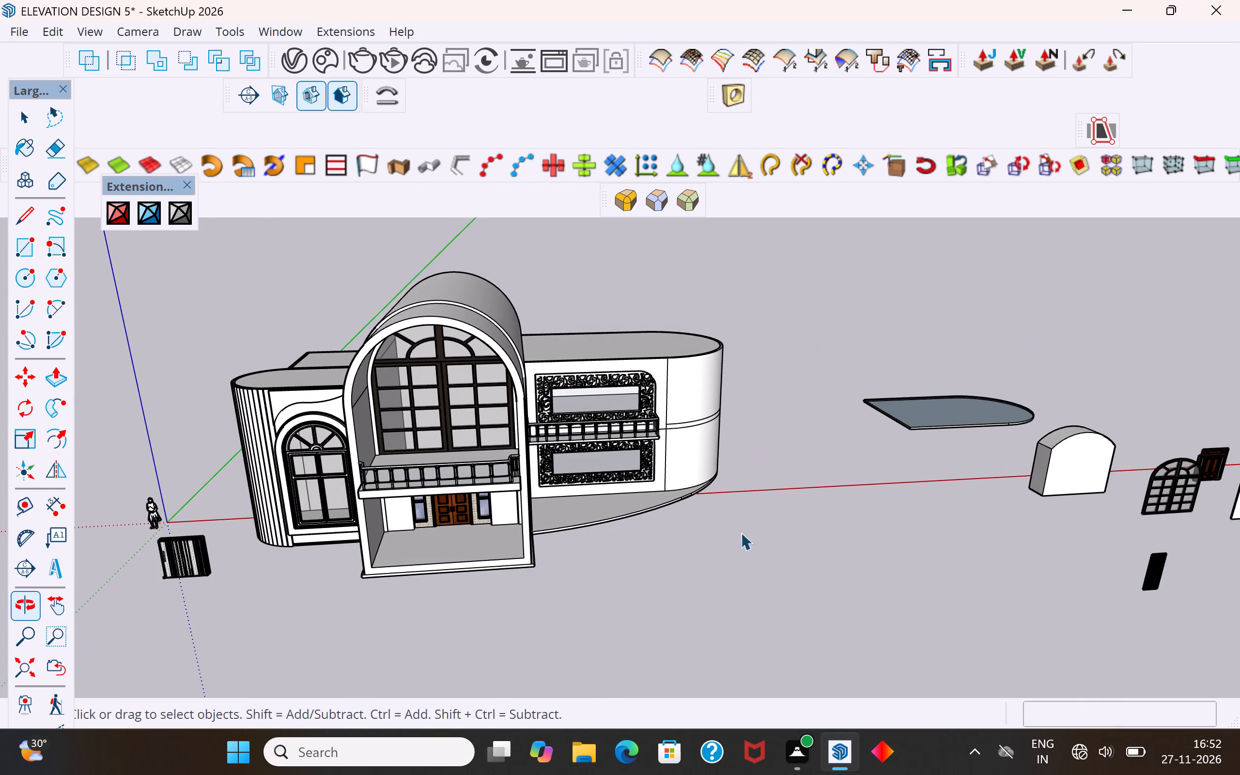
scroll(831, 496, up, 5)
middle_drag(782, 496, 468, 471)
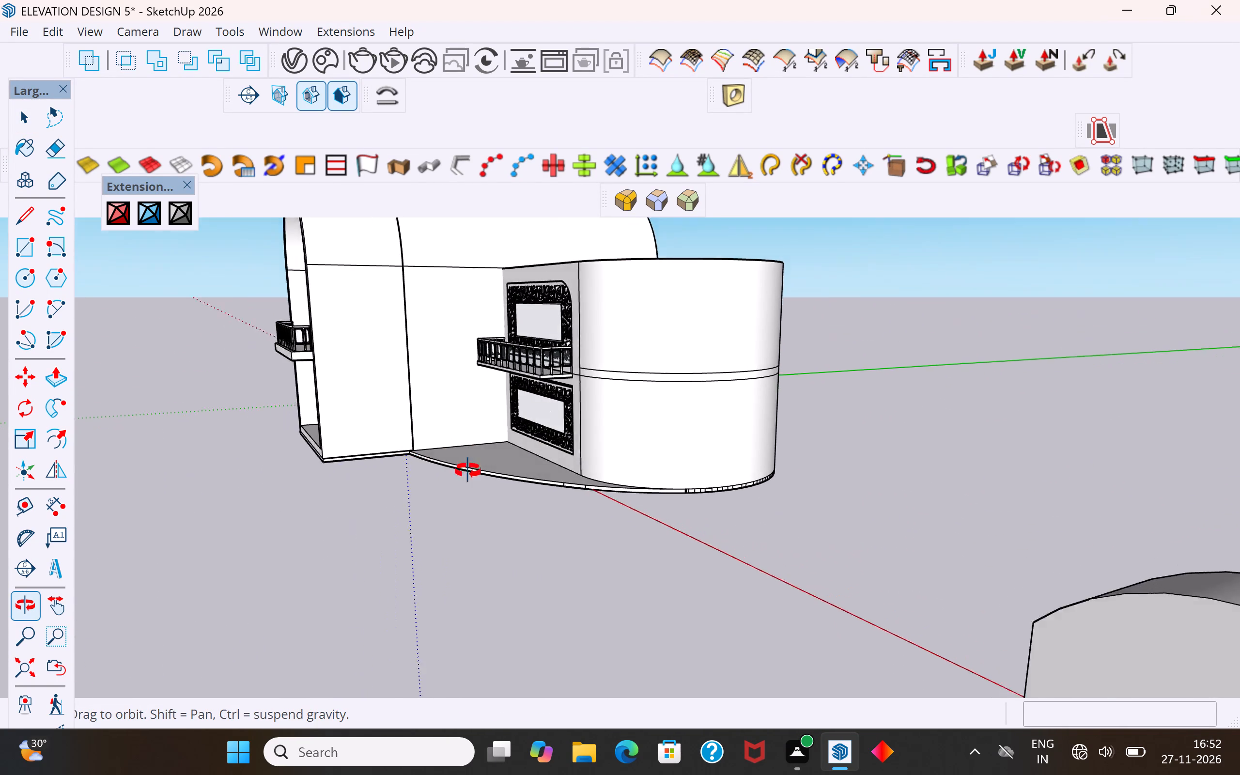
middle_drag(468, 471, 840, 499)
scroll(606, 485, down, 10)
middle_drag(1019, 692, 1021, 652)
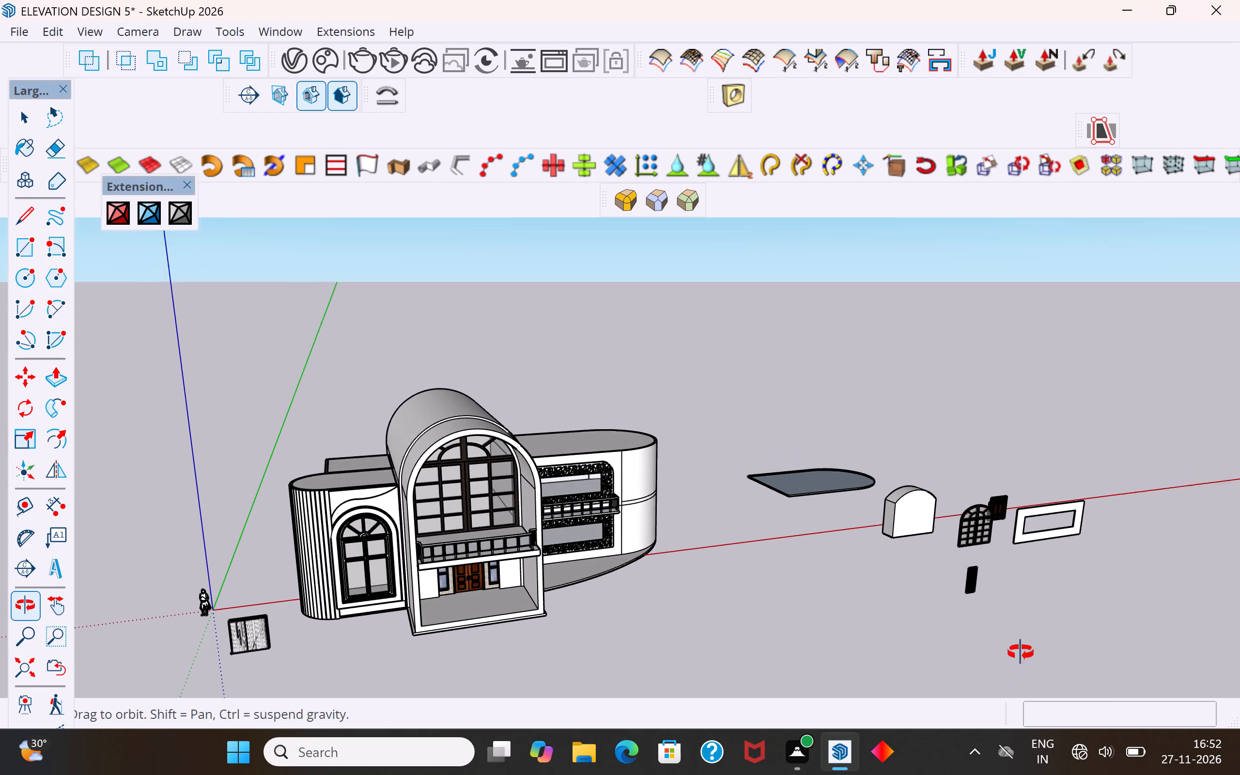
middle_drag(1021, 652, 1020, 652)
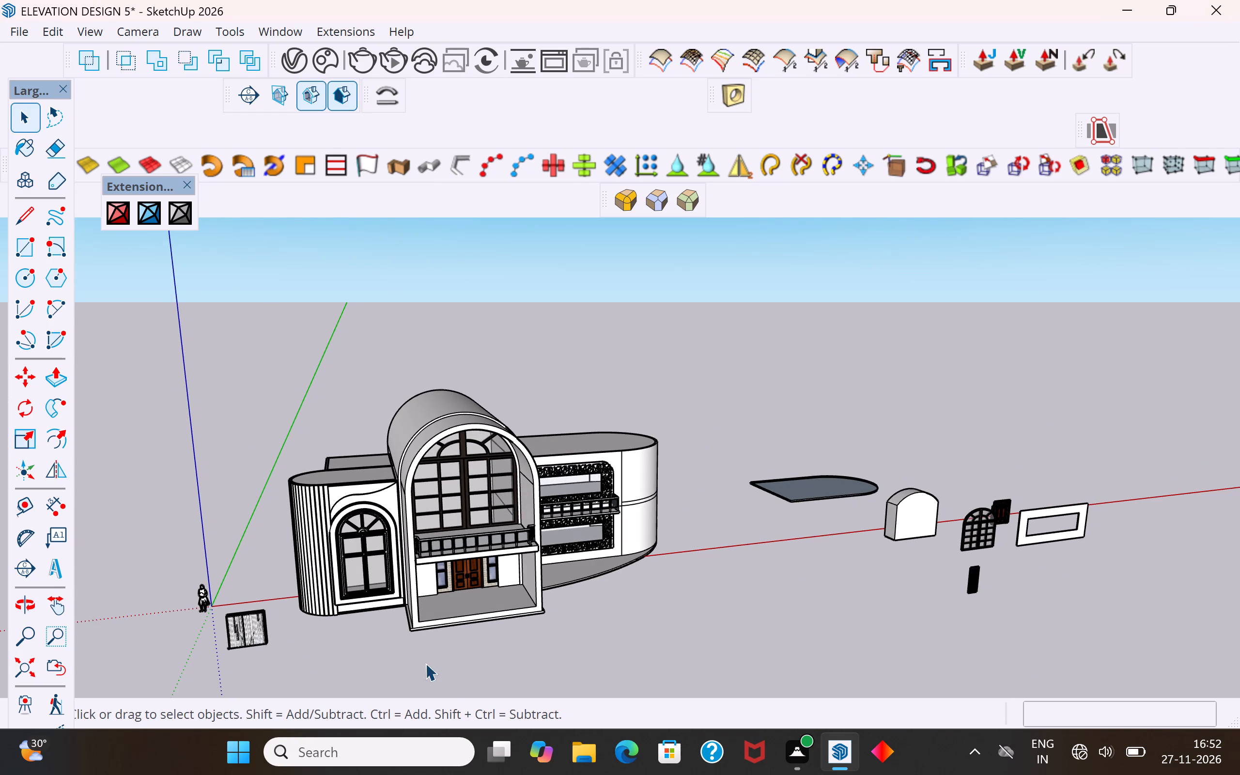
scroll(850, 531, up, 5)
scroll(476, 501, down, 4)
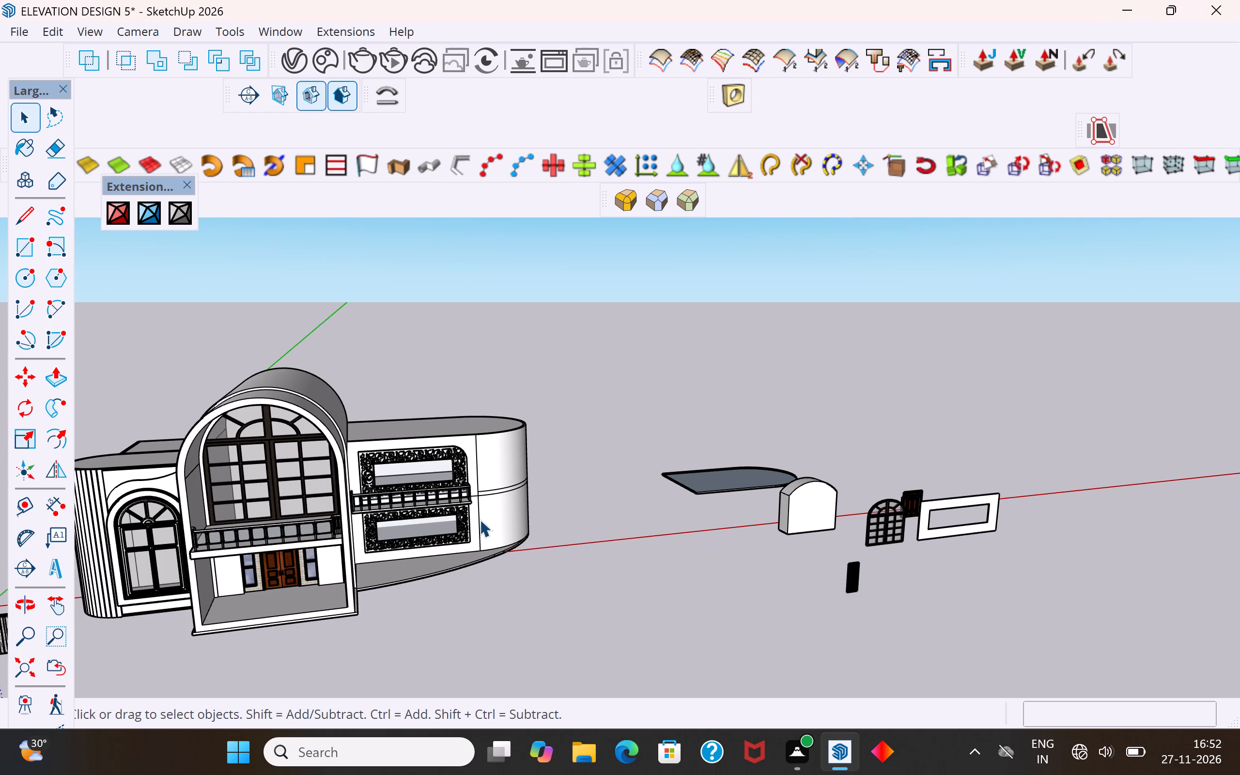
Delete the spare flat slab with the rounded end beside the building.
middle_drag(733, 505, 577, 635)
scroll(617, 519, down, 9)
middle_drag(635, 565, 662, 634)
drag(897, 398, 738, 622)
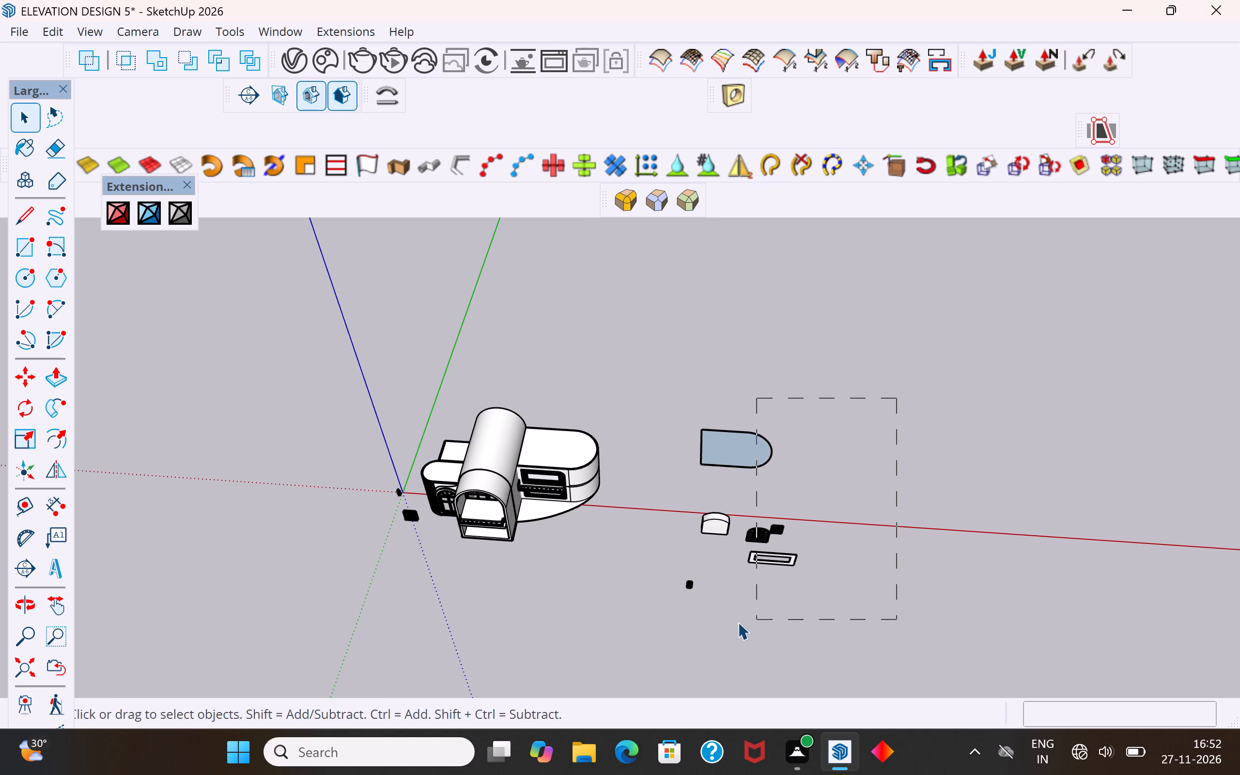
drag(738, 622, 706, 486)
drag(706, 486, 673, 480)
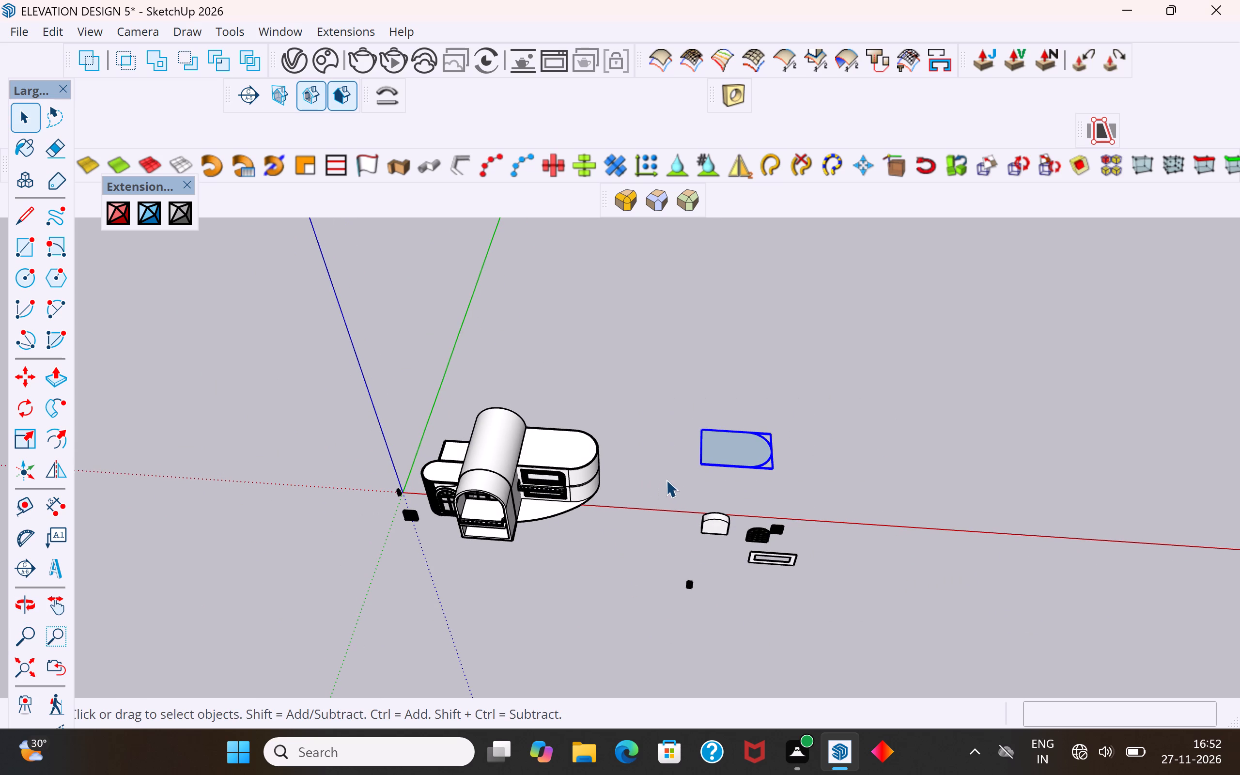
key(Delete)
Delete the spare solid block with the arched top standing beside the building.
scroll(758, 581, up, 5)
scroll(757, 573, down, 1)
scroll(757, 573, up, 3)
middle_drag(784, 579, 872, 483)
scroll(653, 491, up, 9)
click(694, 472)
middle_drag(665, 529, 1049, 540)
scroll(757, 546, up, 1)
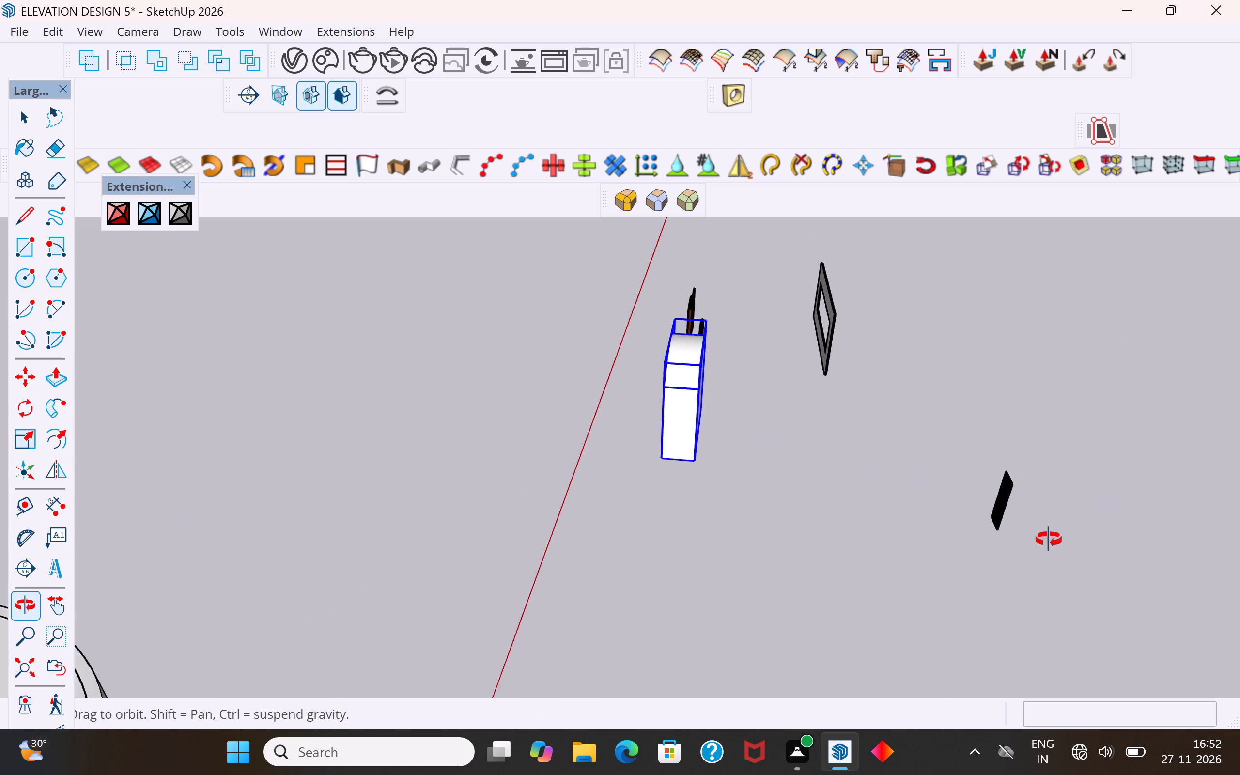
middle_drag(1049, 540, 1056, 548)
middle_drag(626, 453, 395, 489)
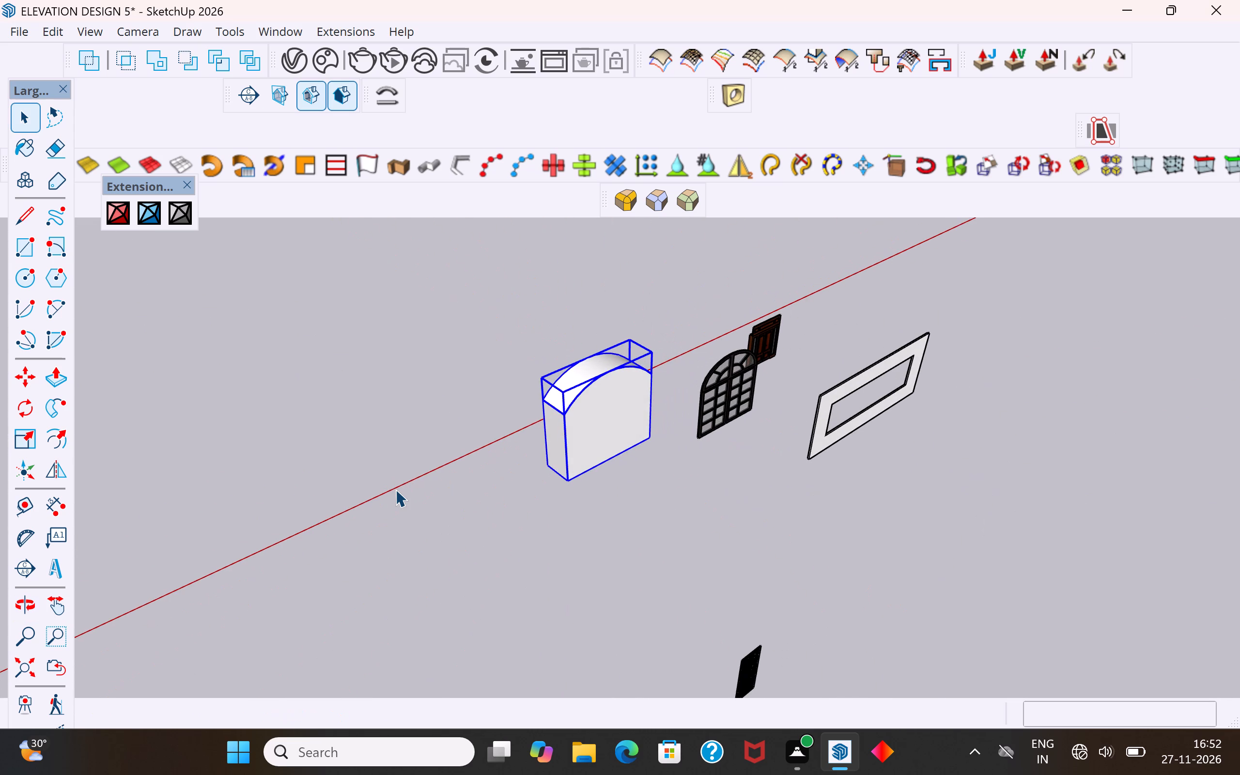
key(Delete)
Examine the building's front, ribbed side, curved wing and rear walls from several angles, along with the remaining spare parts.
scroll(672, 443, up, 3)
scroll(639, 515, down, 6)
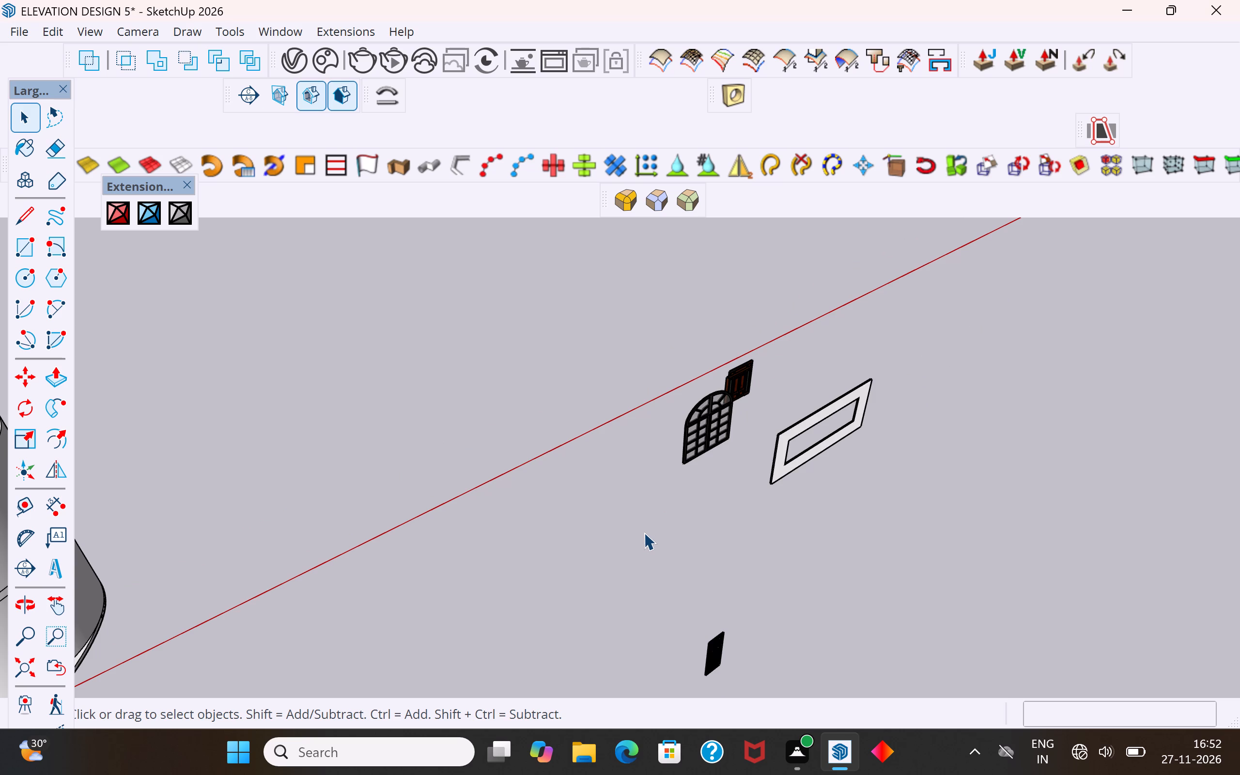
scroll(604, 471, down, 12)
middle_drag(707, 556, 569, 461)
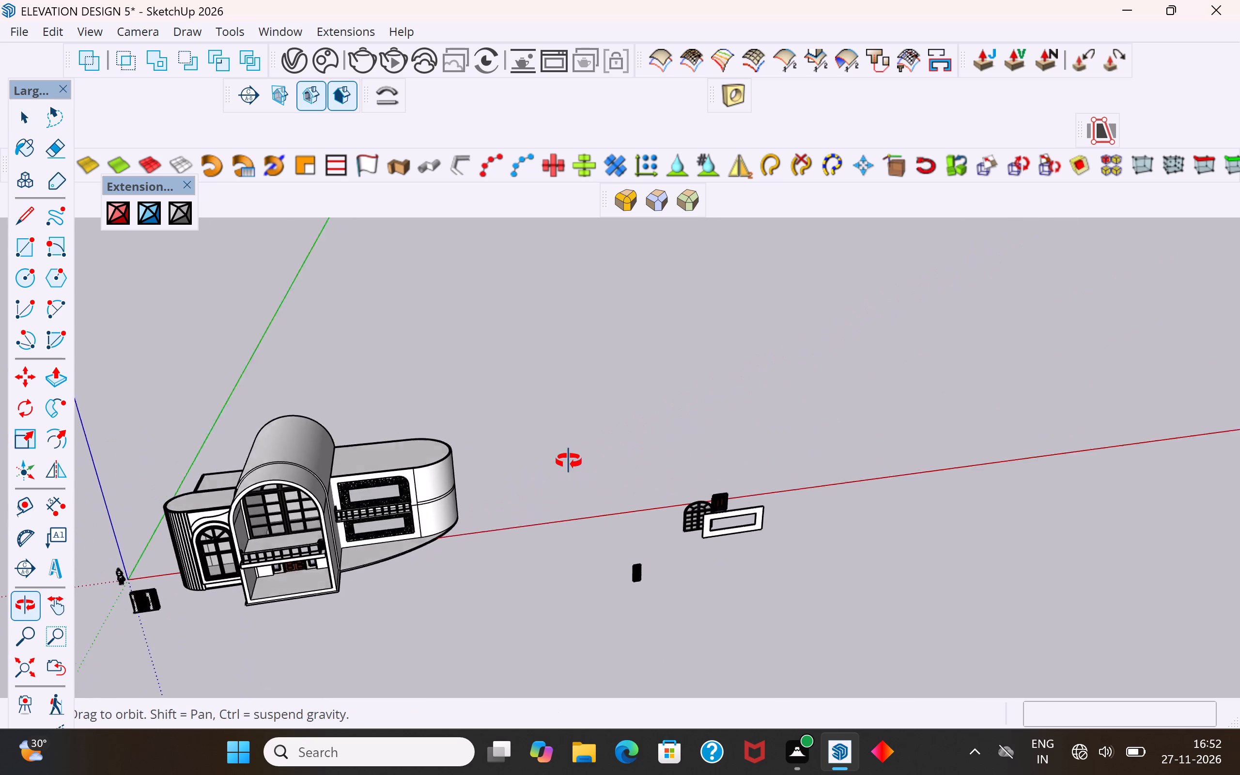
middle_drag(569, 461, 565, 445)
scroll(349, 541, up, 5)
scroll(681, 595, down, 6)
scroll(650, 624, down, 1)
middle_drag(553, 643, 477, 645)
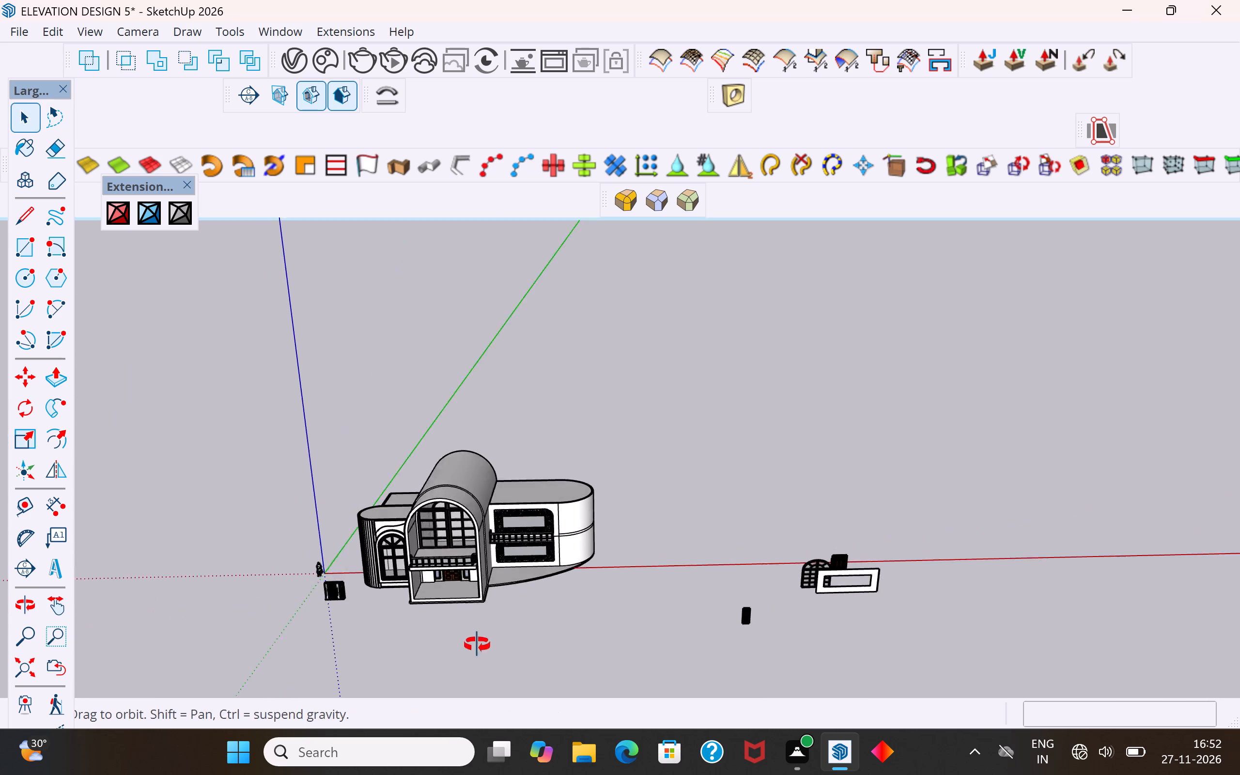
middle_drag(477, 645, 403, 646)
scroll(371, 587, up, 14)
middle_drag(396, 571, 1022, 577)
scroll(527, 586, up, 1)
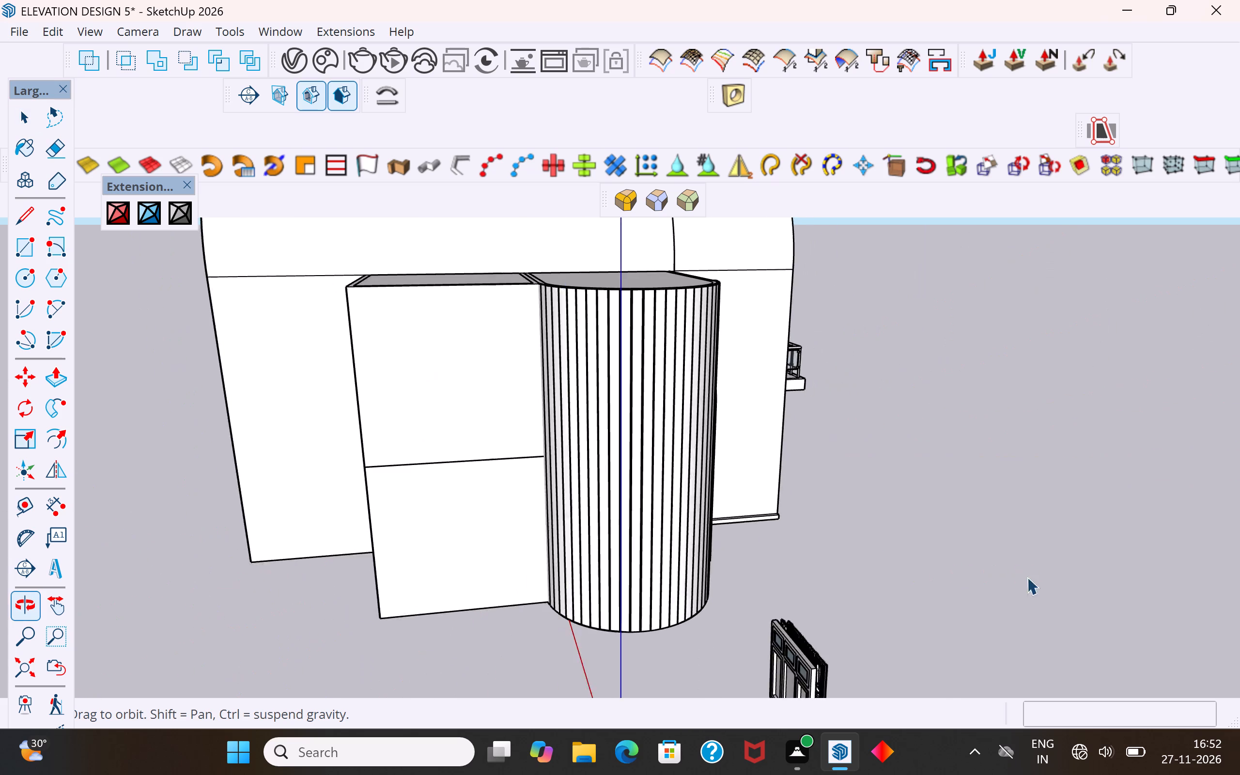
middle_drag(596, 581, 865, 601)
scroll(512, 454, down, 5)
middle_drag(525, 473, 619, 428)
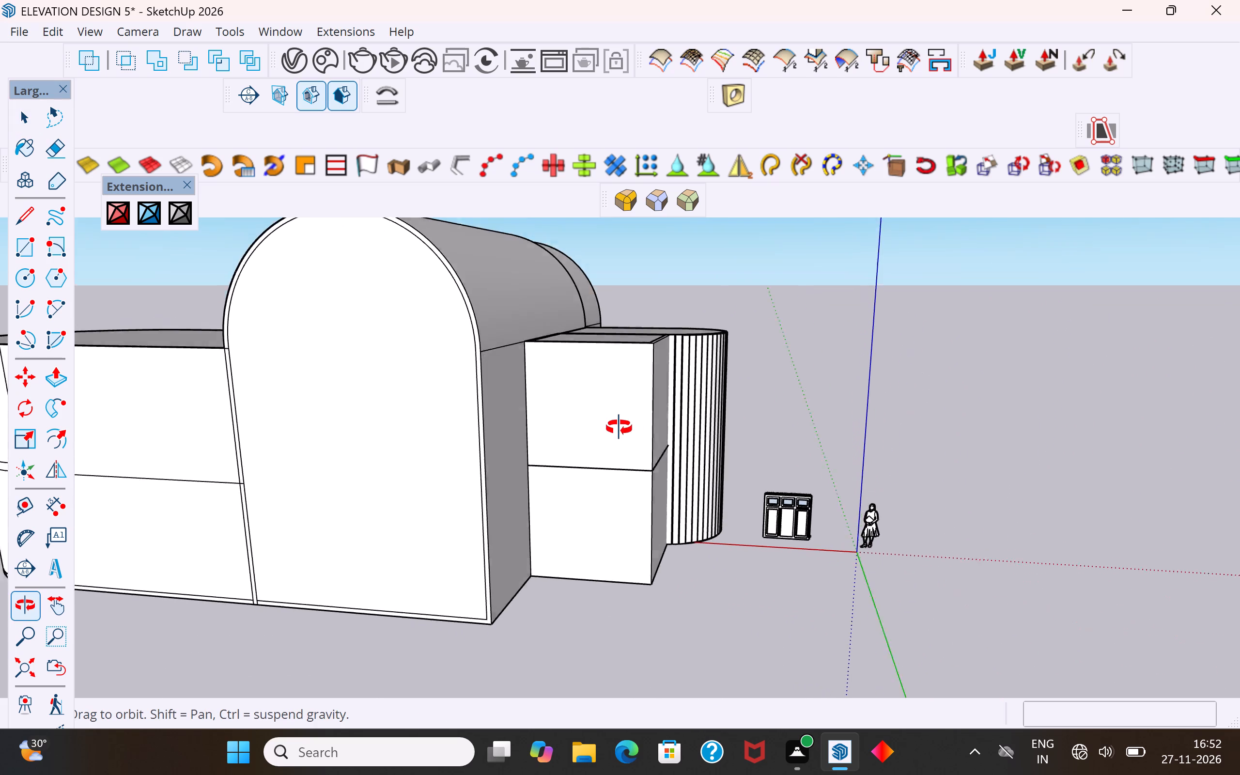
middle_drag(619, 428, 619, 428)
scroll(634, 434, down, 7)
middle_drag(373, 455, 805, 469)
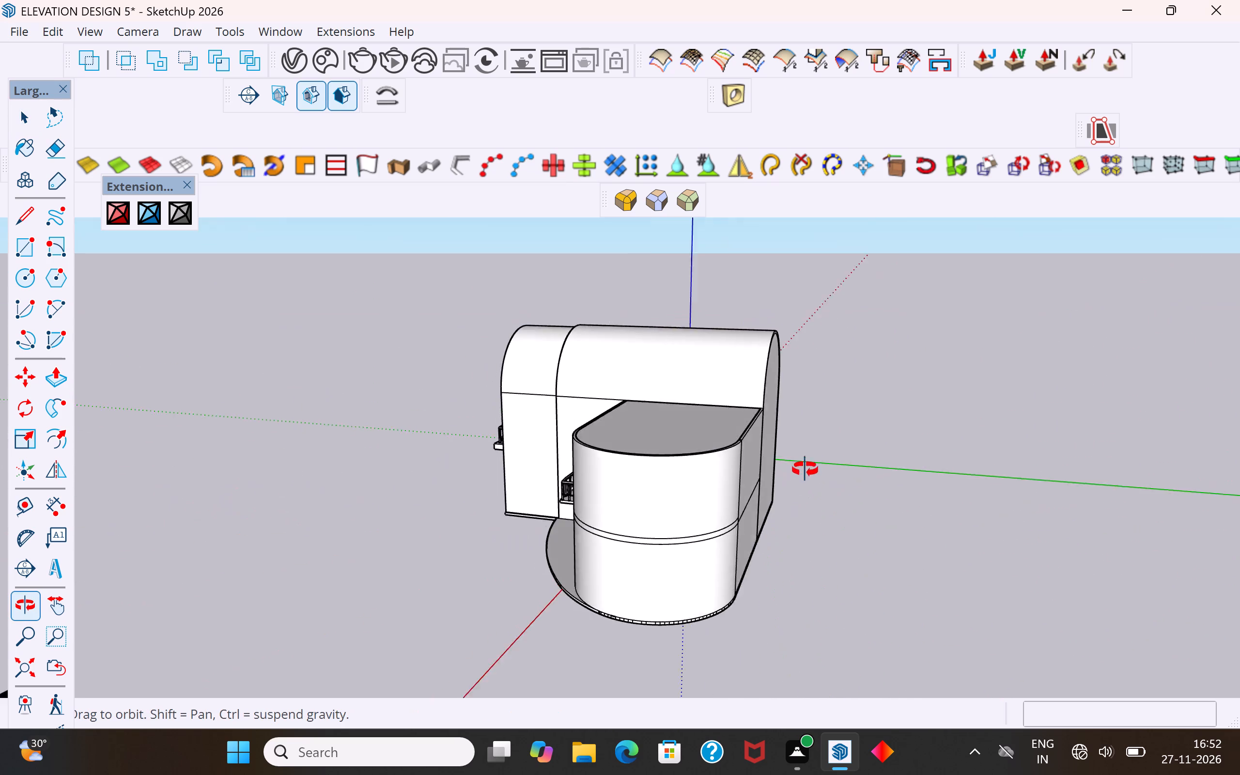
middle_drag(805, 469, 494, 496)
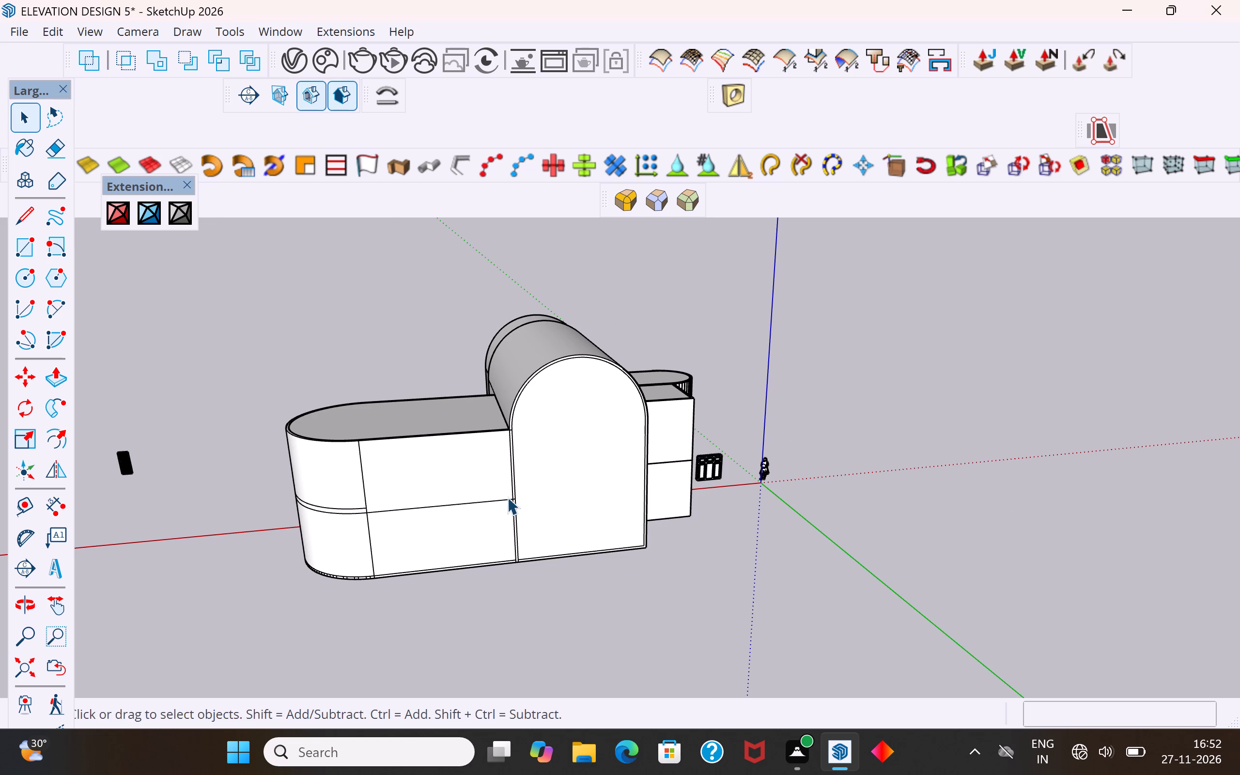
middle_drag(543, 488, 484, 460)
scroll(401, 446, up, 6)
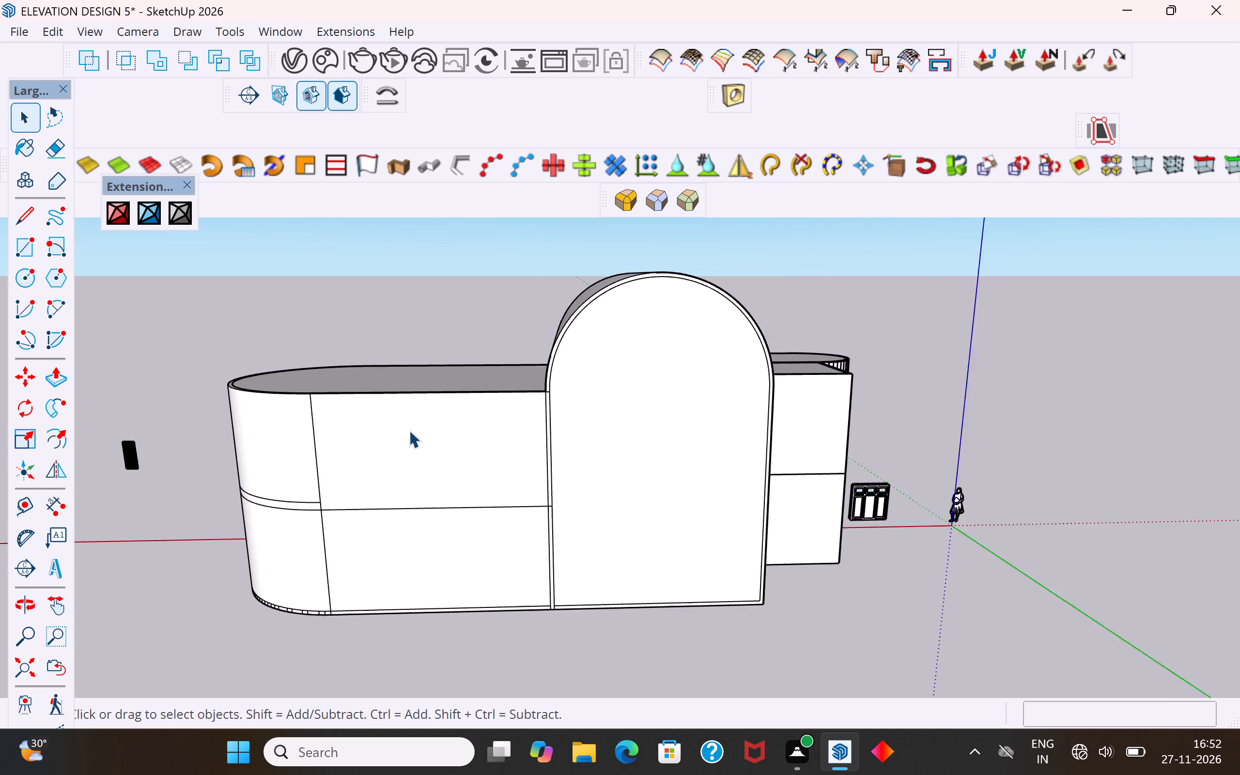
scroll(409, 430, up, 1)
middle_drag(412, 421, 442, 411)
scroll(389, 398, up, 3)
scroll(394, 467, down, 5)
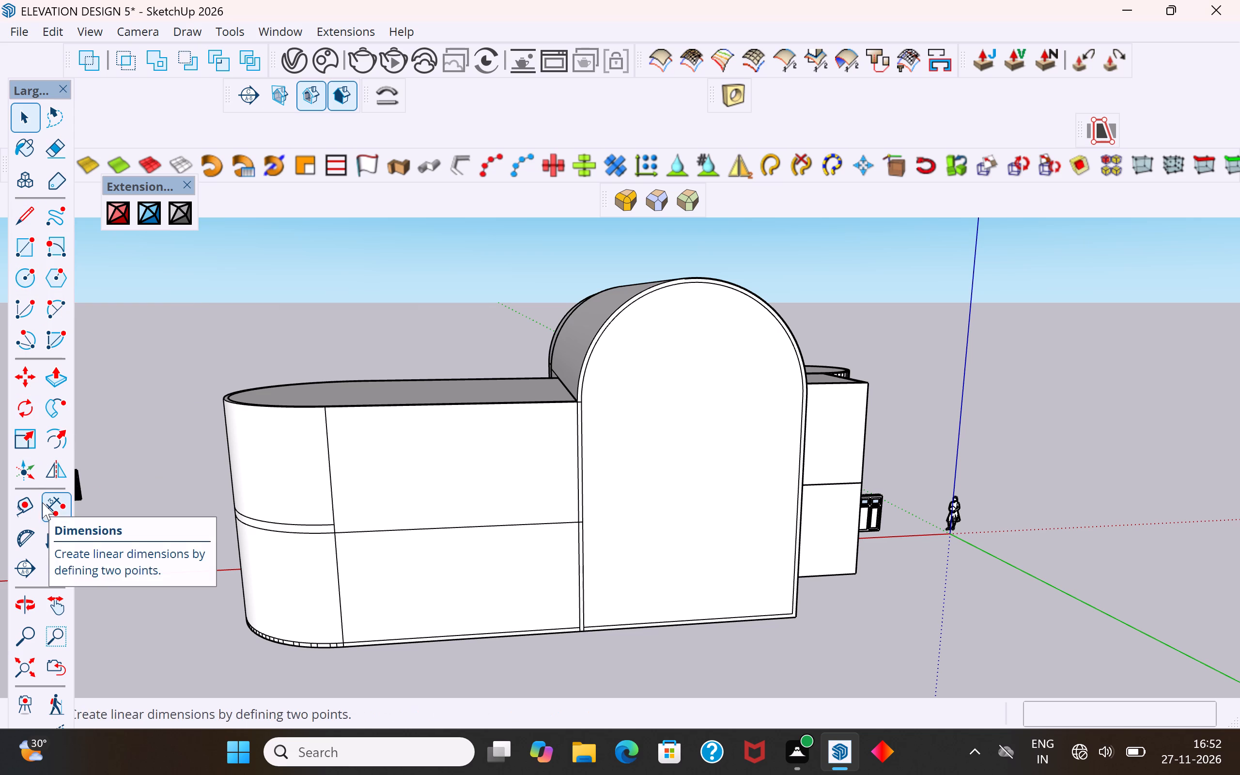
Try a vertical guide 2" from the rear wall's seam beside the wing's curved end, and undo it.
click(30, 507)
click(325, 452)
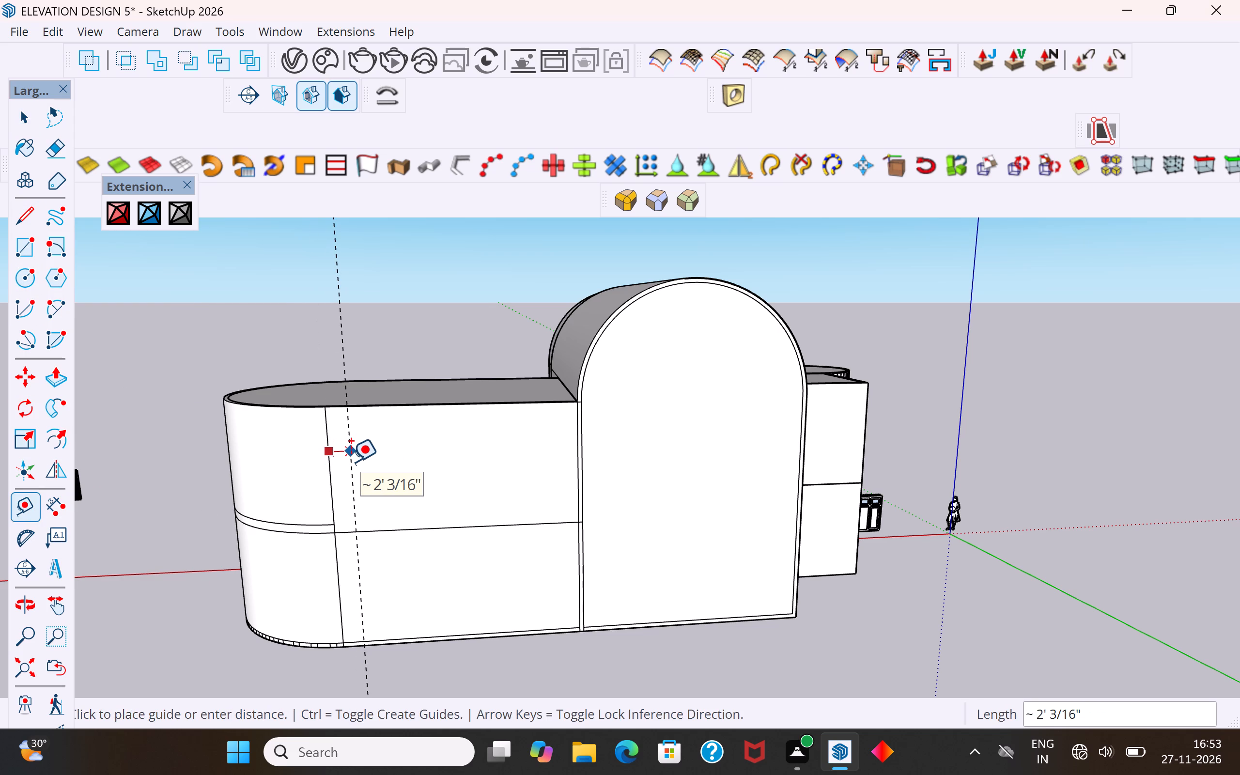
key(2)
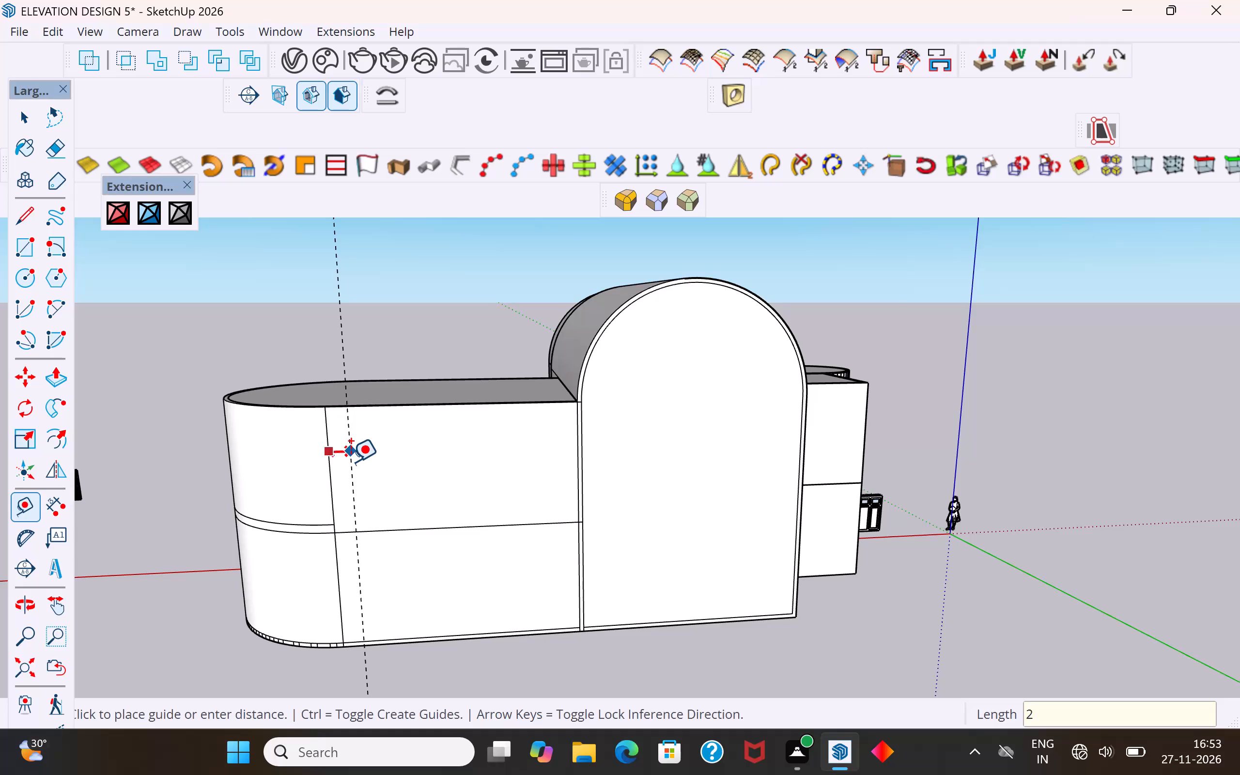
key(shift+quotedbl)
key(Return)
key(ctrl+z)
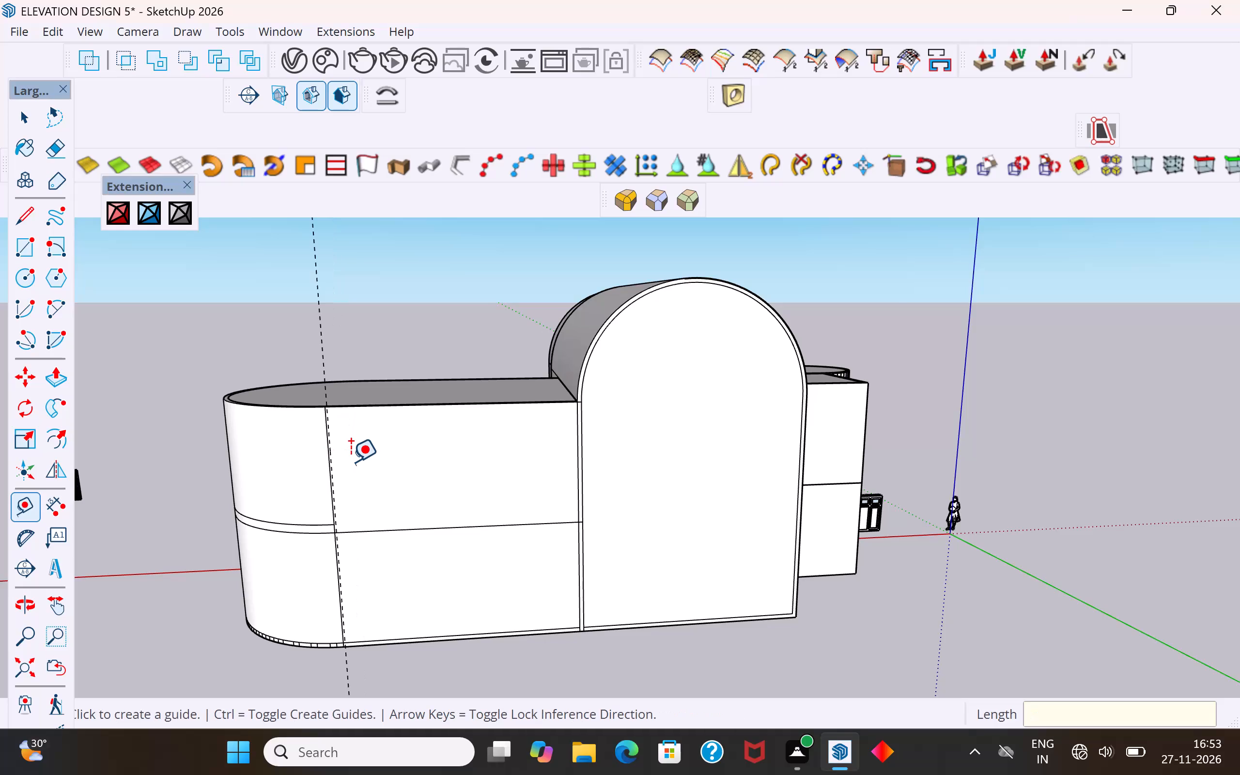
Place two vertical guides on the wing's rear wall at successive 1' spacings from the seam beside the curved end.
click(331, 484)
text(1')
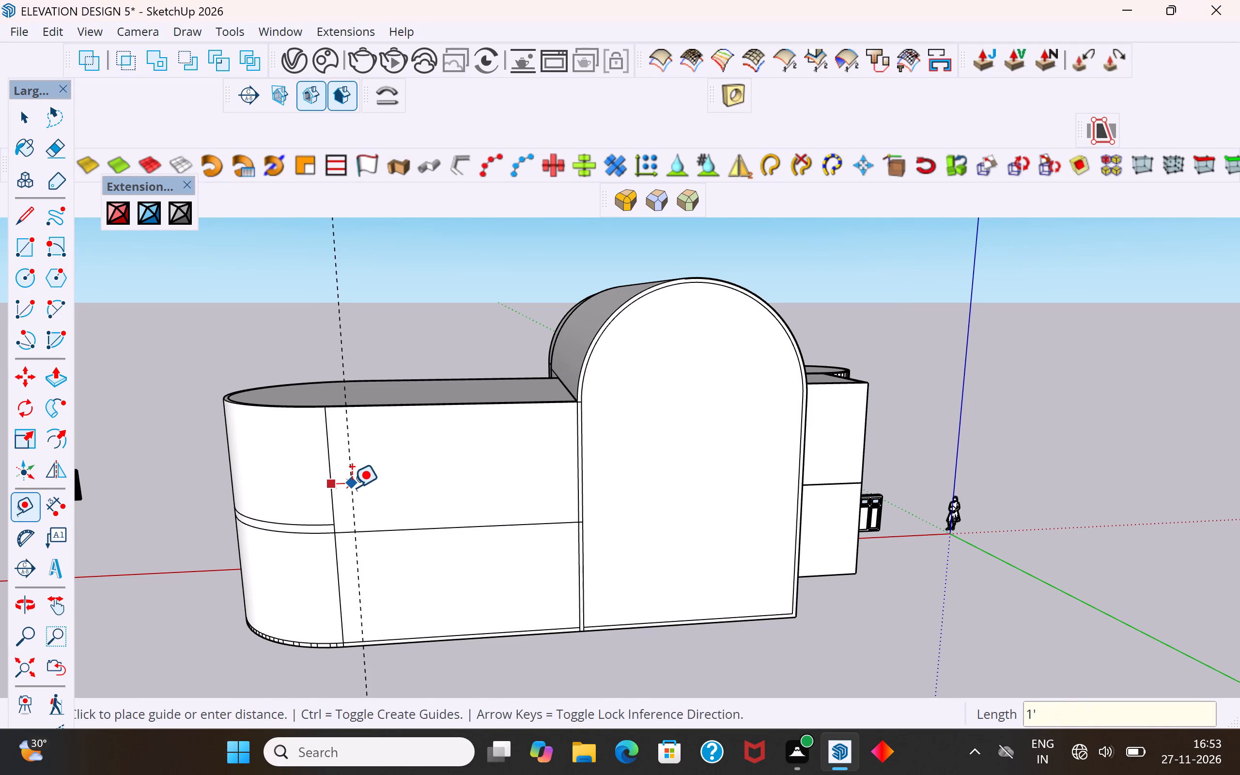
key(Return)
click(341, 475)
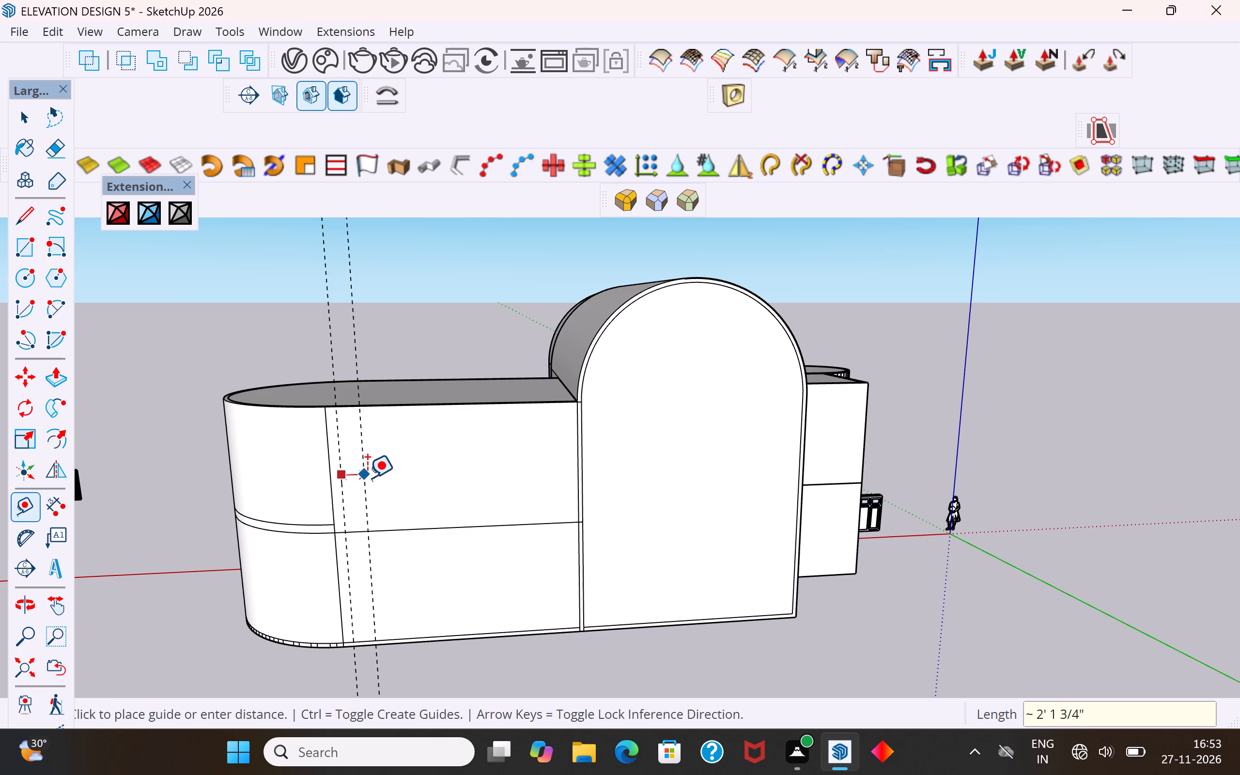
text(1')
key(Return)
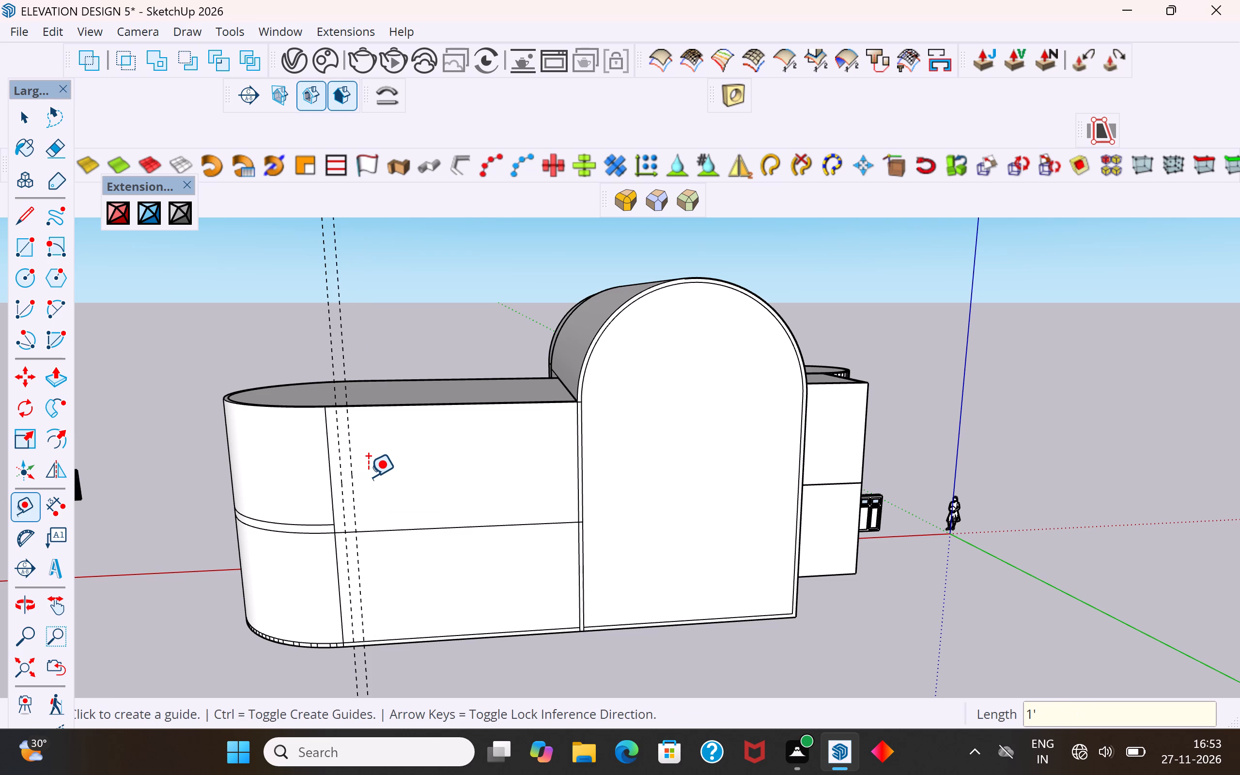
Place two vertical guides on the wing's rear wall at successive 1' spacings from the arched block's edge.
scroll(575, 465, up, 5)
click(574, 455)
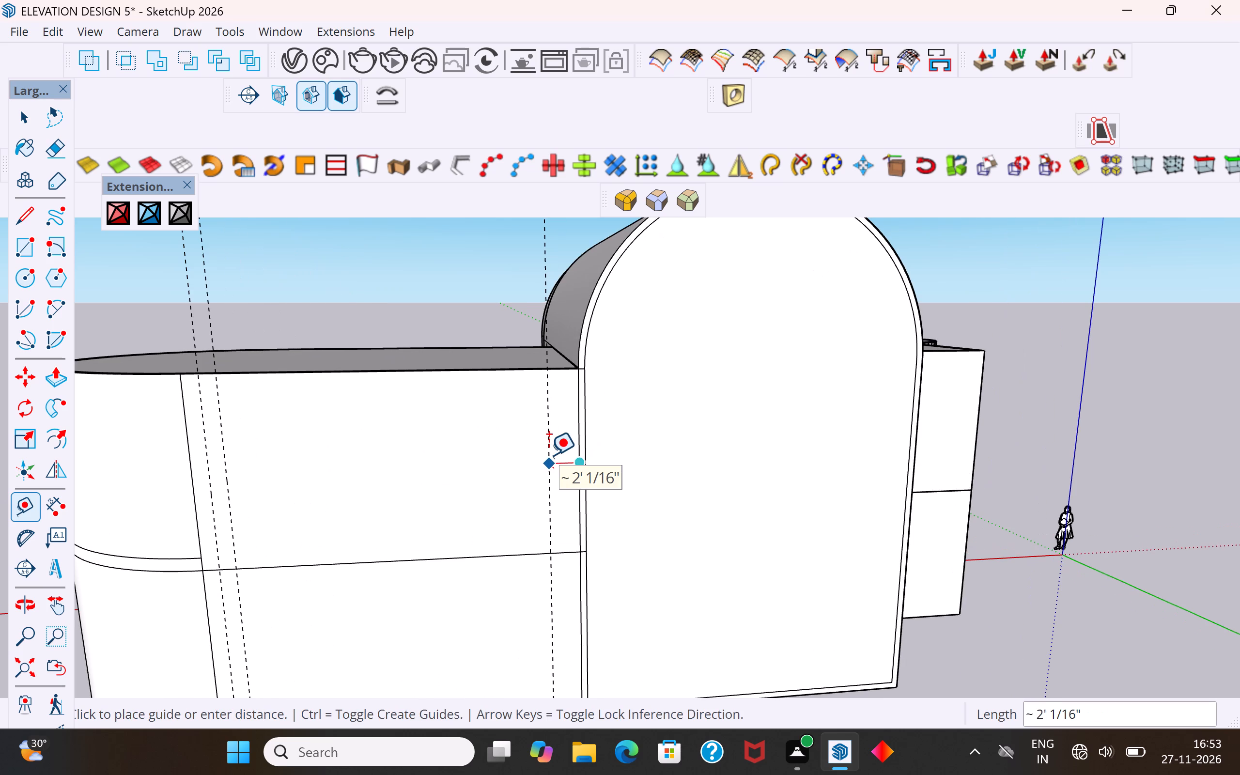
text(1')
key(Return)
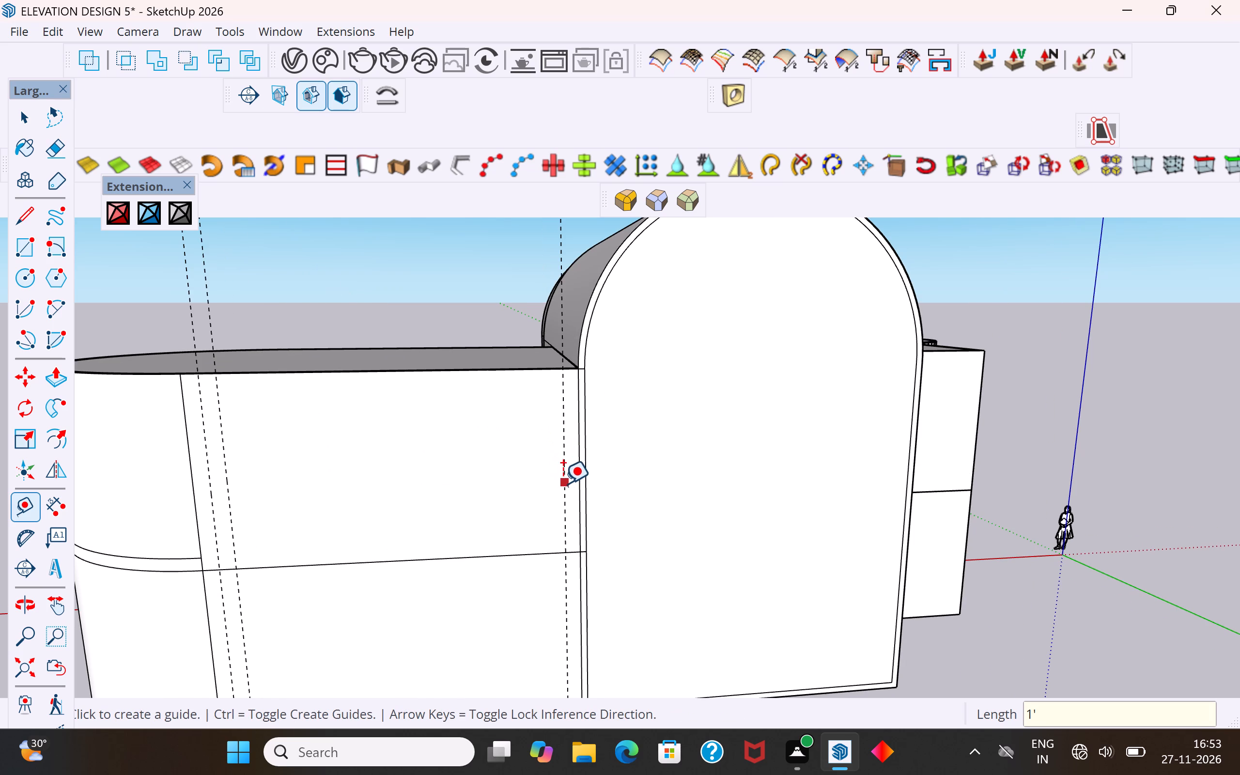
click(564, 485)
text(1')
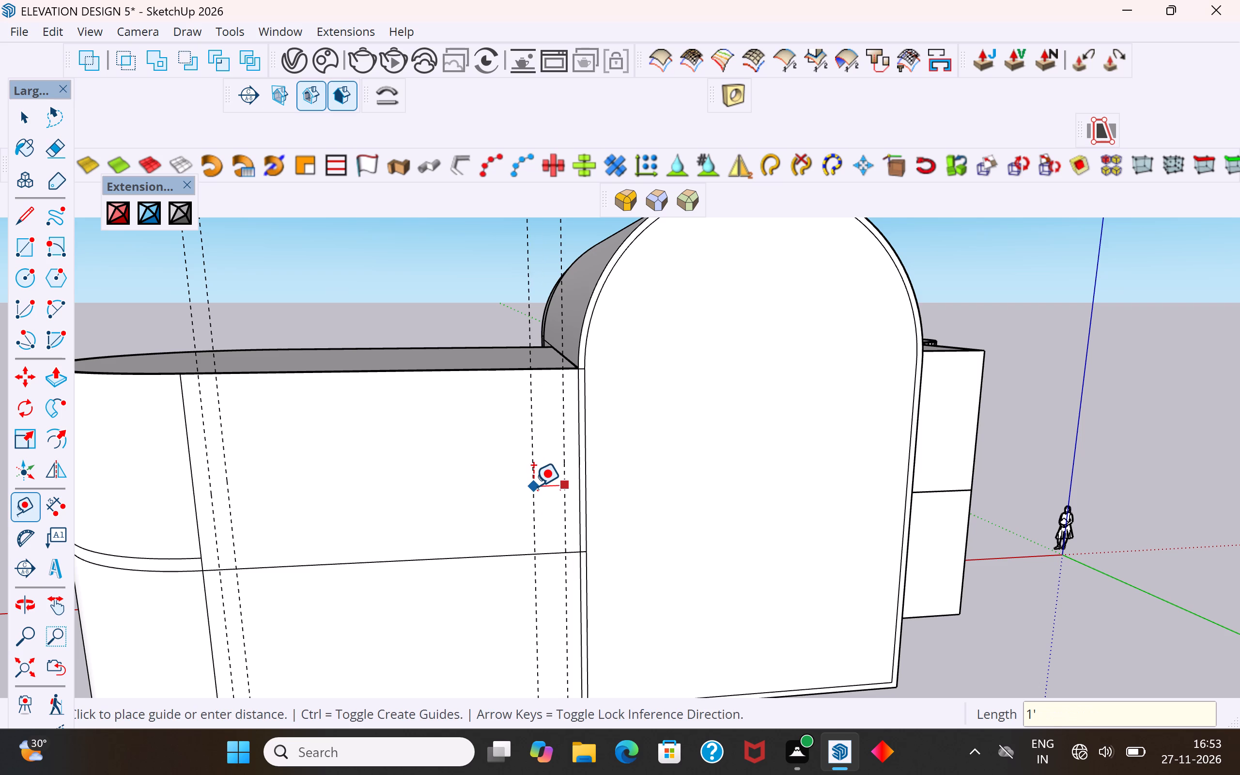
key(Return)
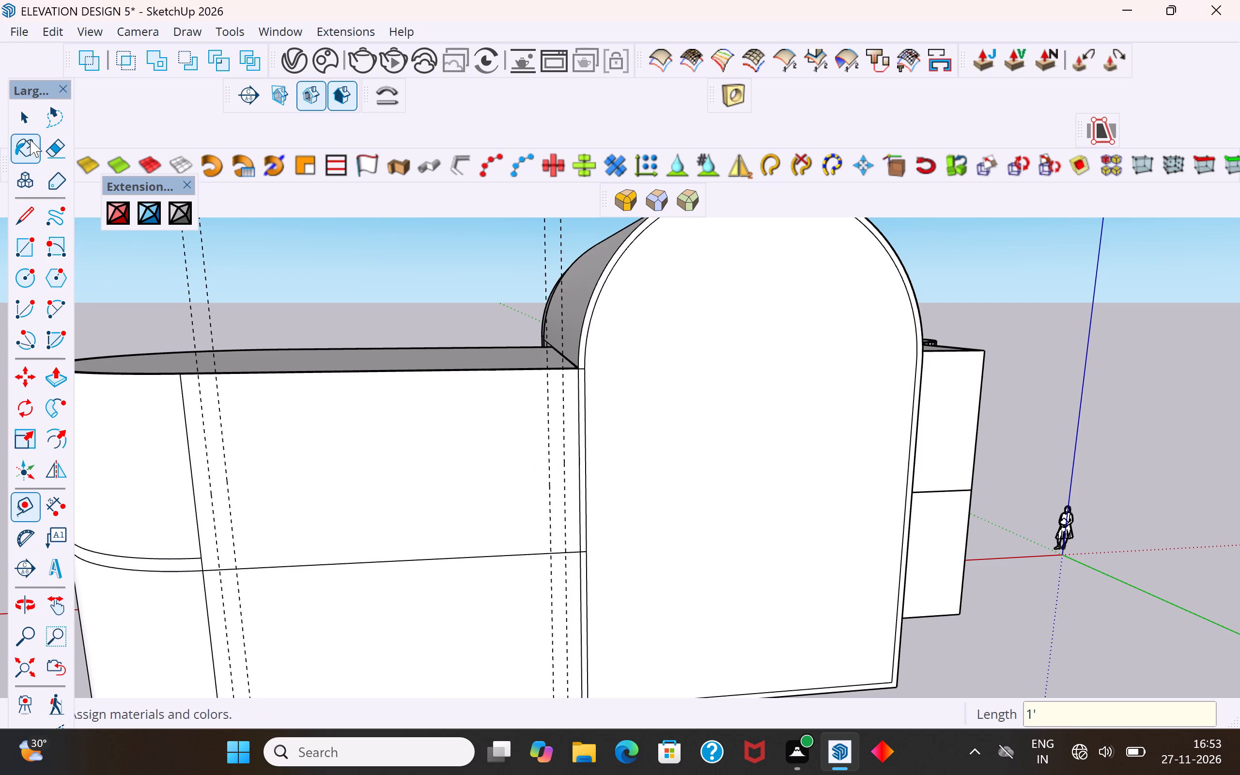
click(32, 123)
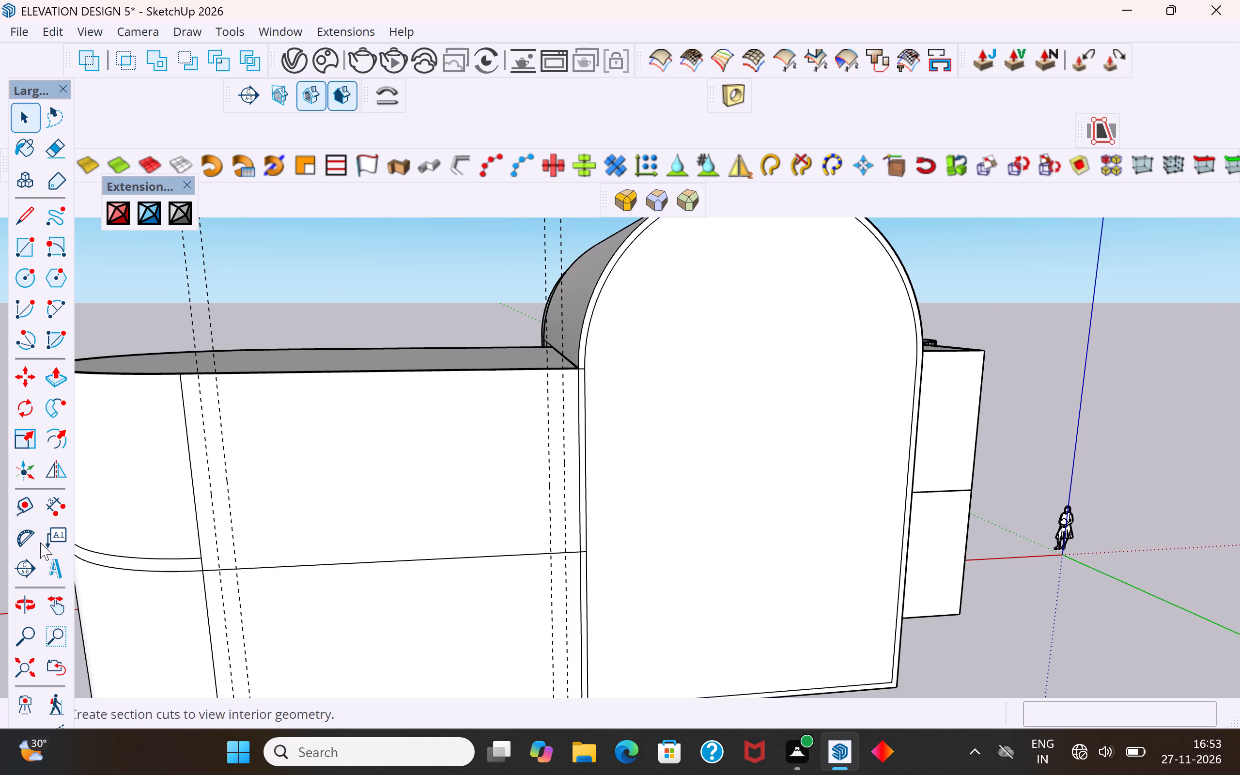
Place horizontal guides on the upper-floor rear wall 3' below the roof edge and 3' above the floor line.
click(26, 505)
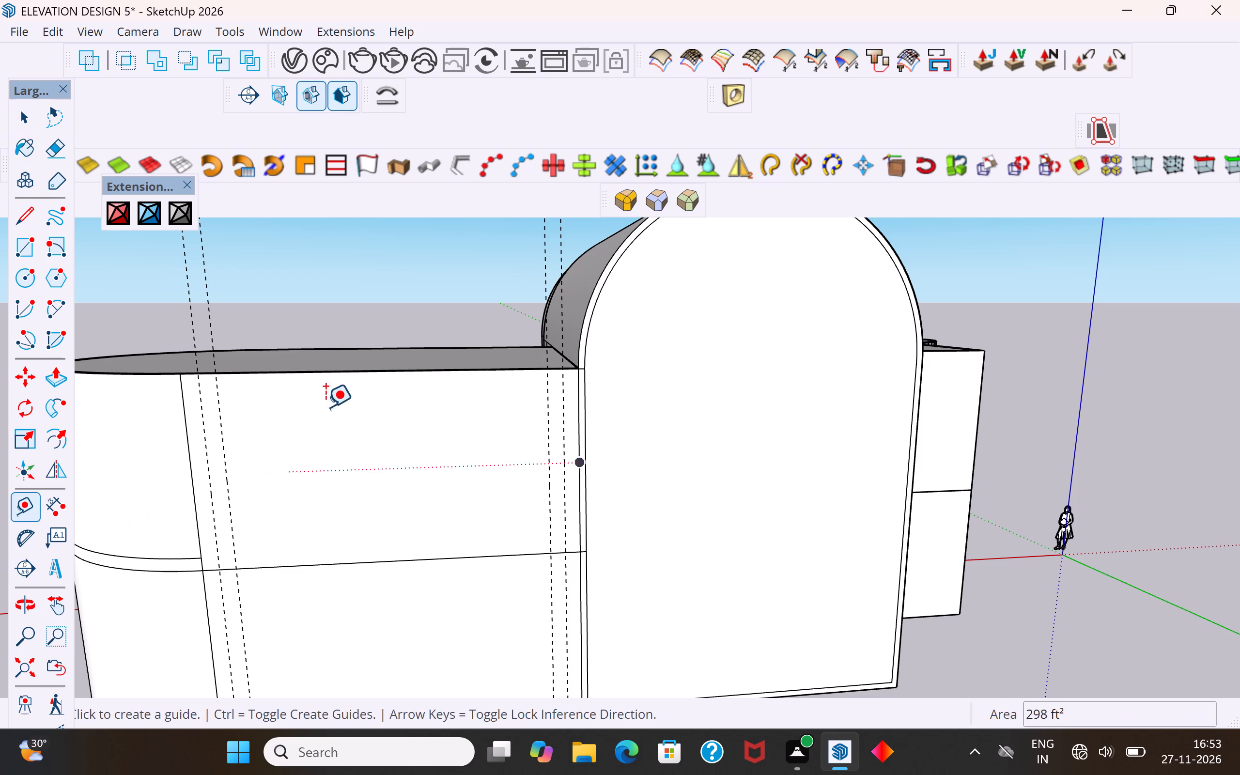
drag(331, 372, 330, 378)
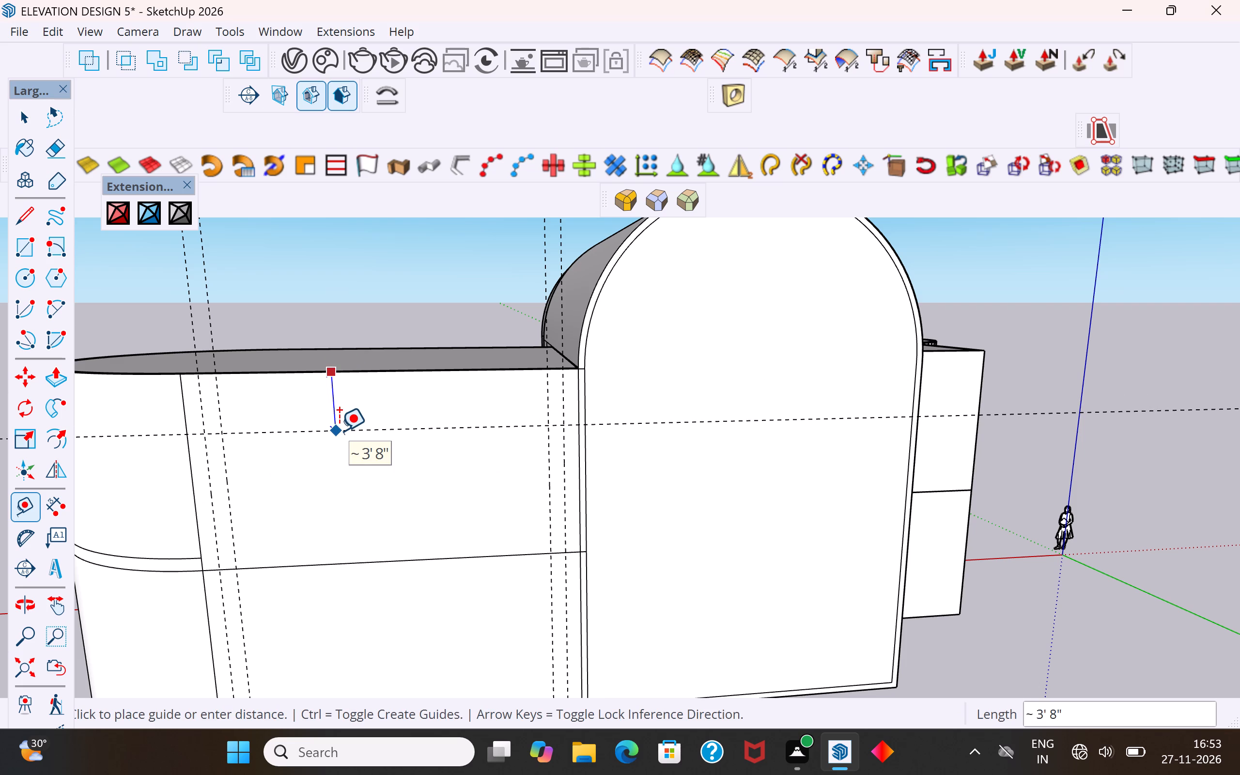
text(3')
key(Return)
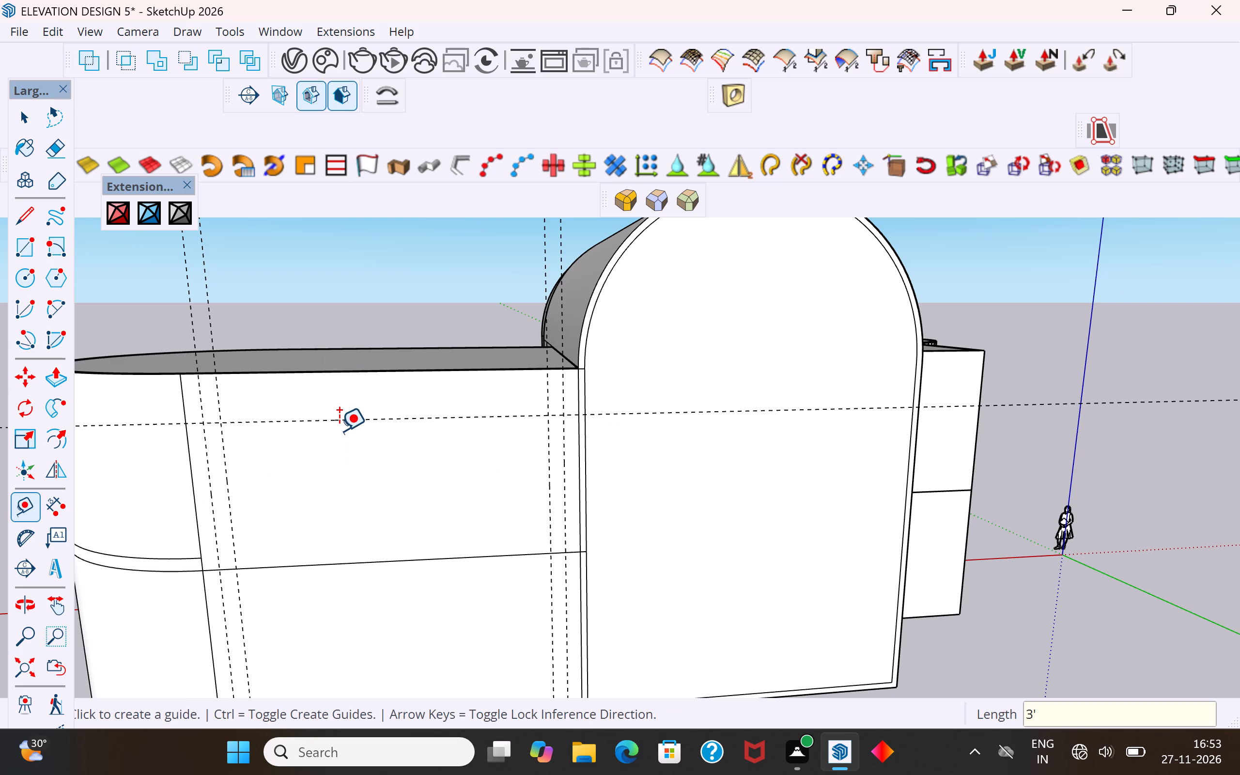
click(353, 561)
key(Escape)
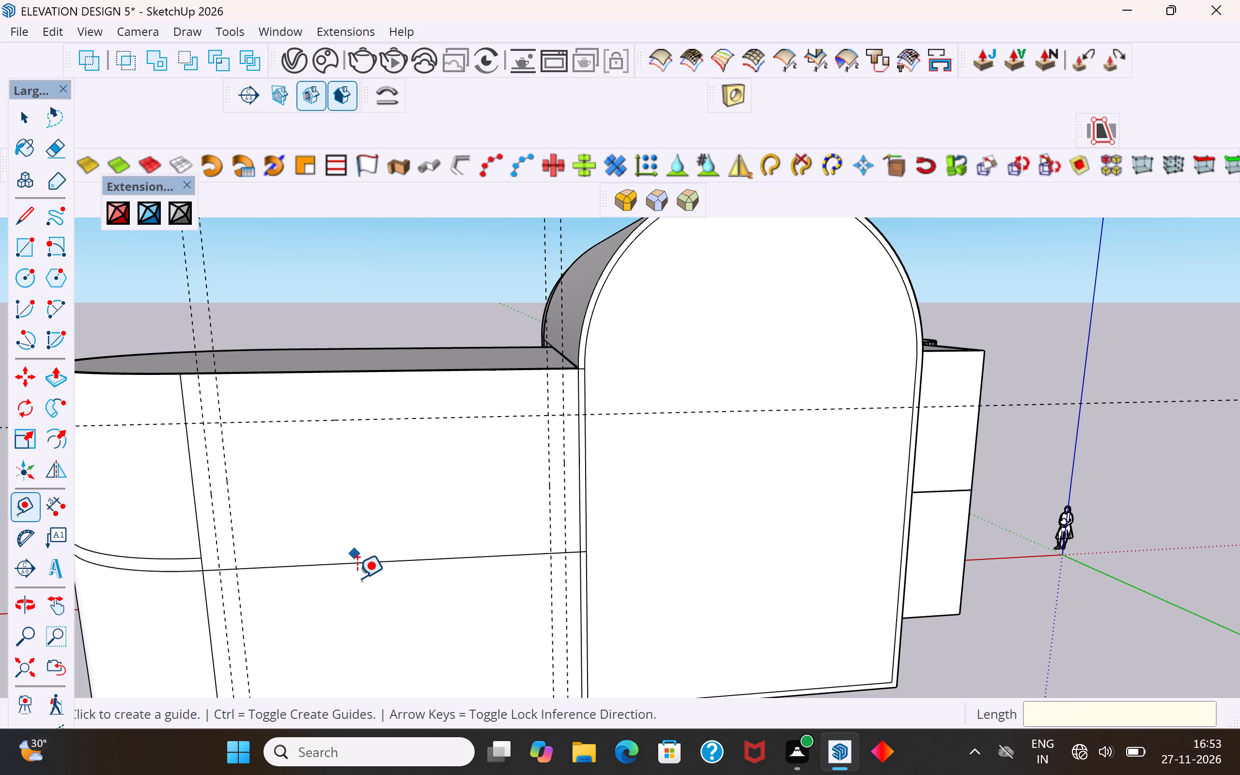
click(359, 563)
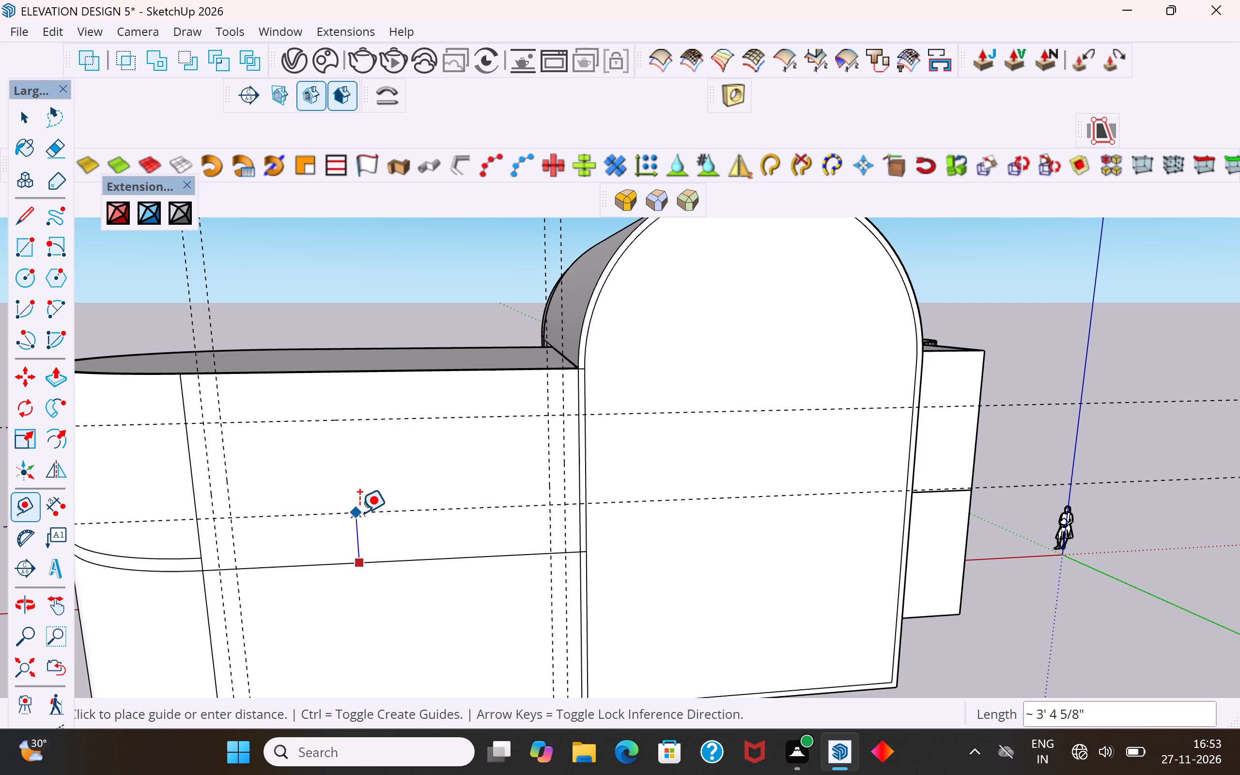
text(3')
key(Return)
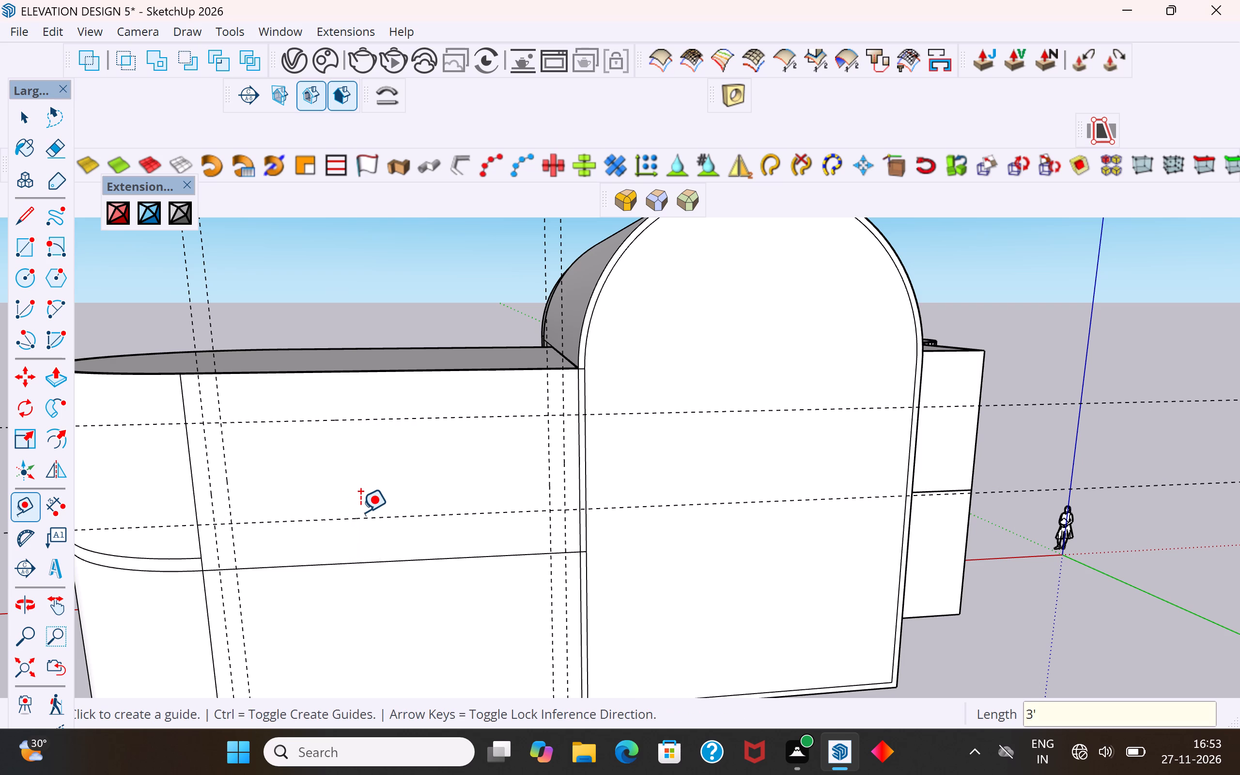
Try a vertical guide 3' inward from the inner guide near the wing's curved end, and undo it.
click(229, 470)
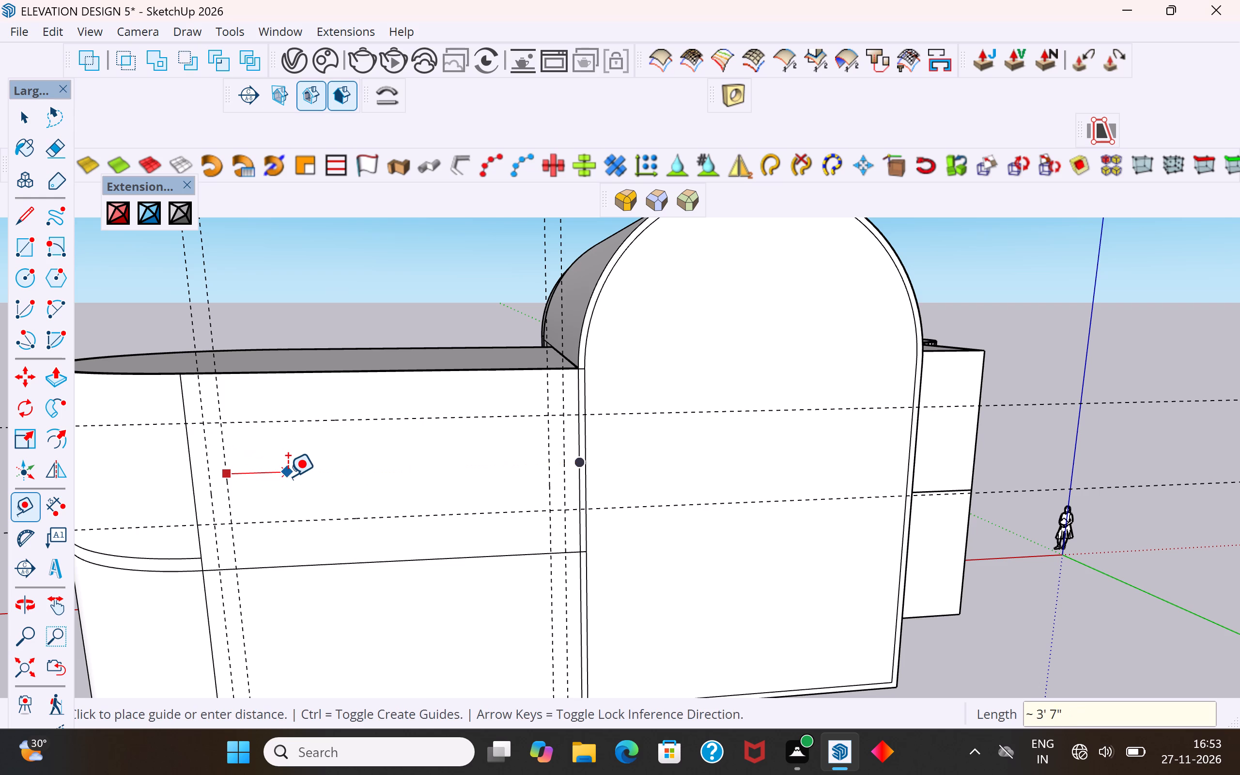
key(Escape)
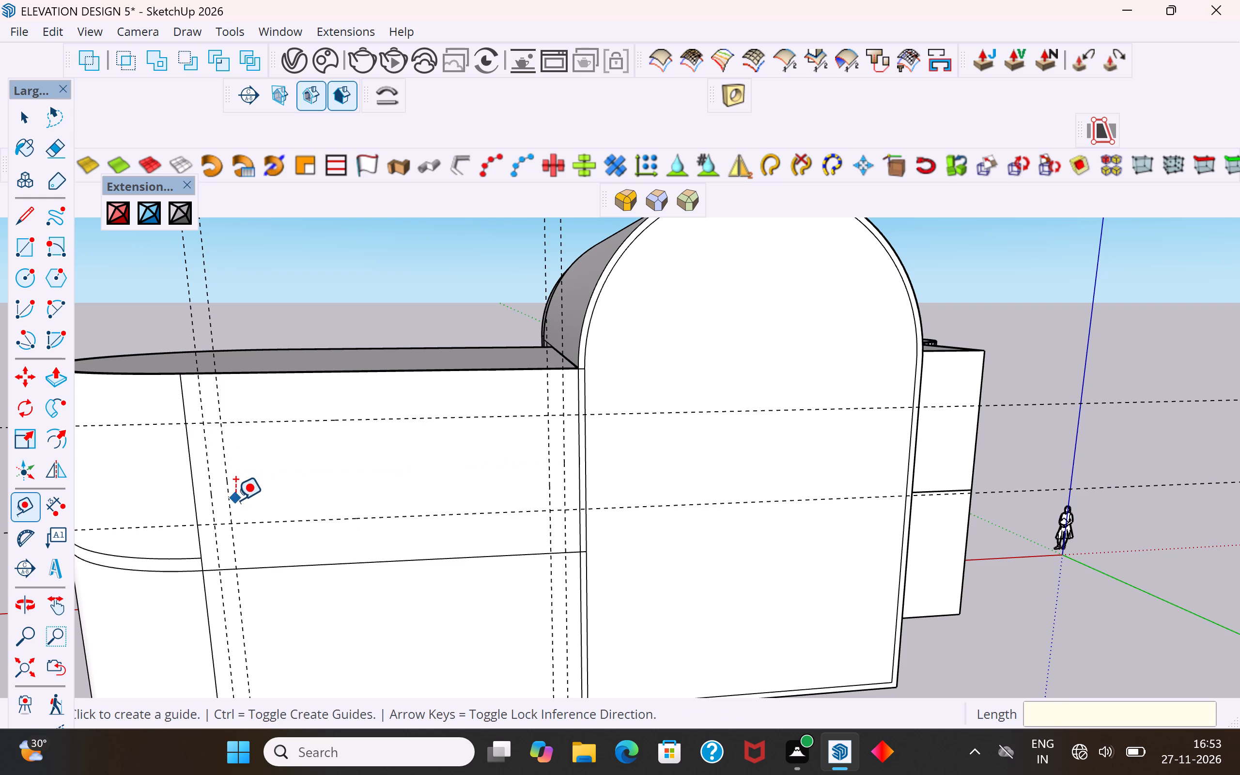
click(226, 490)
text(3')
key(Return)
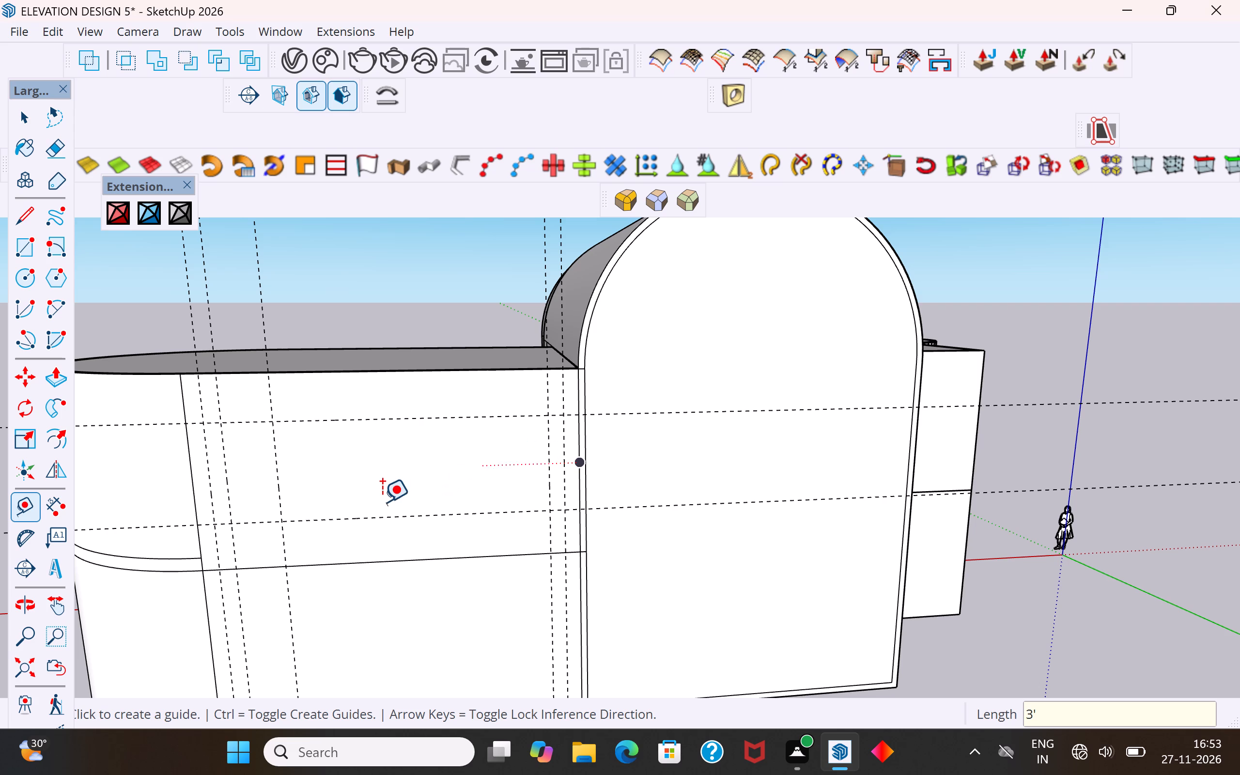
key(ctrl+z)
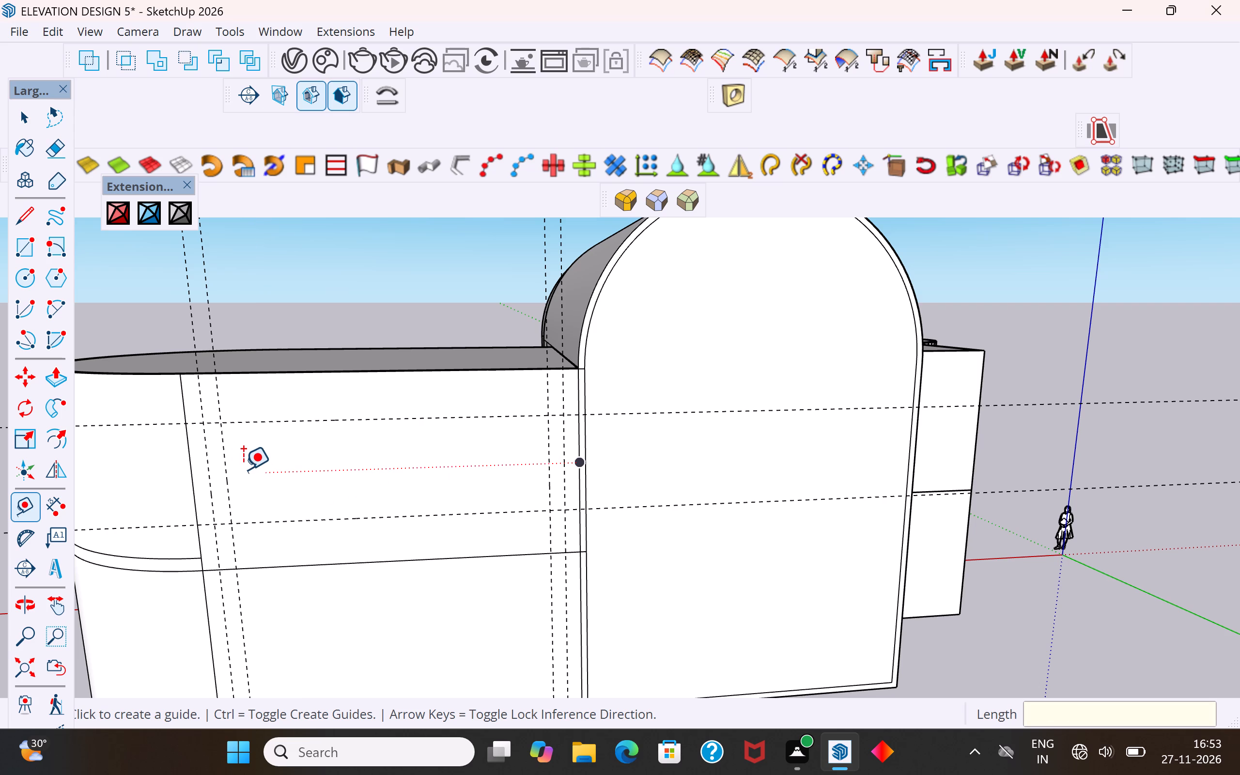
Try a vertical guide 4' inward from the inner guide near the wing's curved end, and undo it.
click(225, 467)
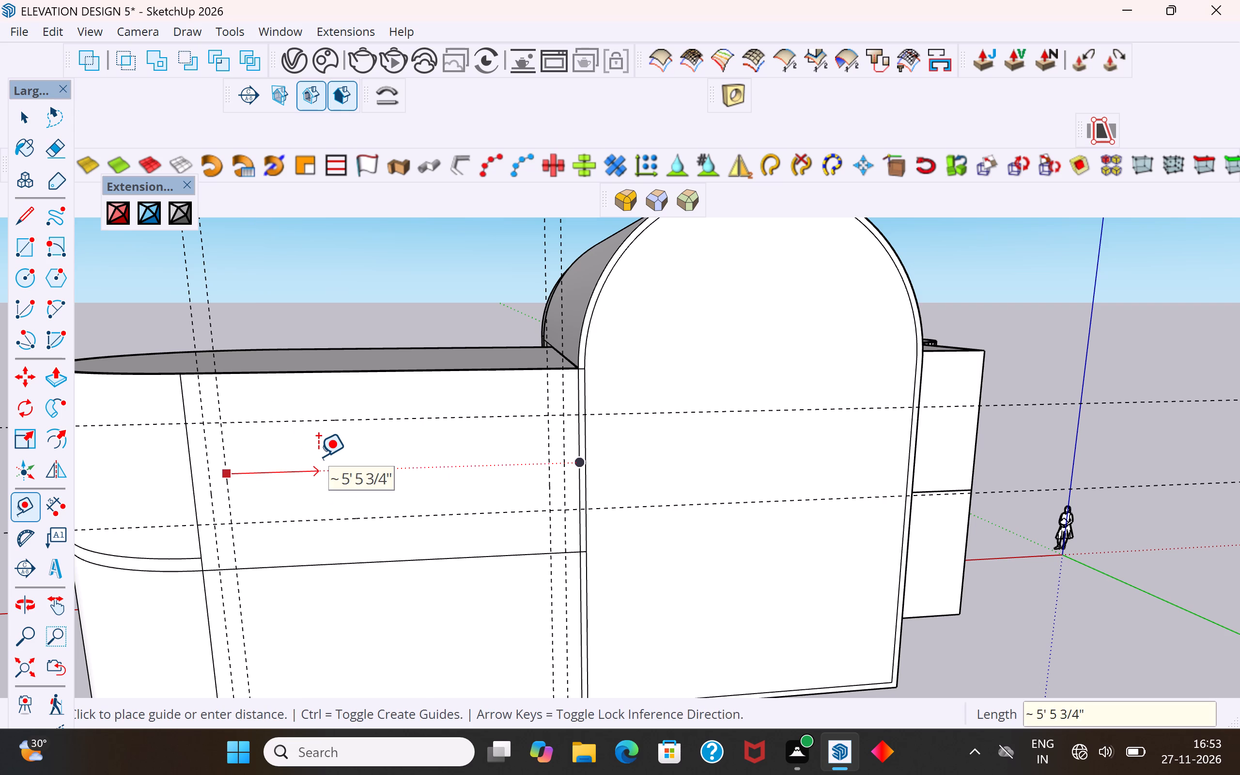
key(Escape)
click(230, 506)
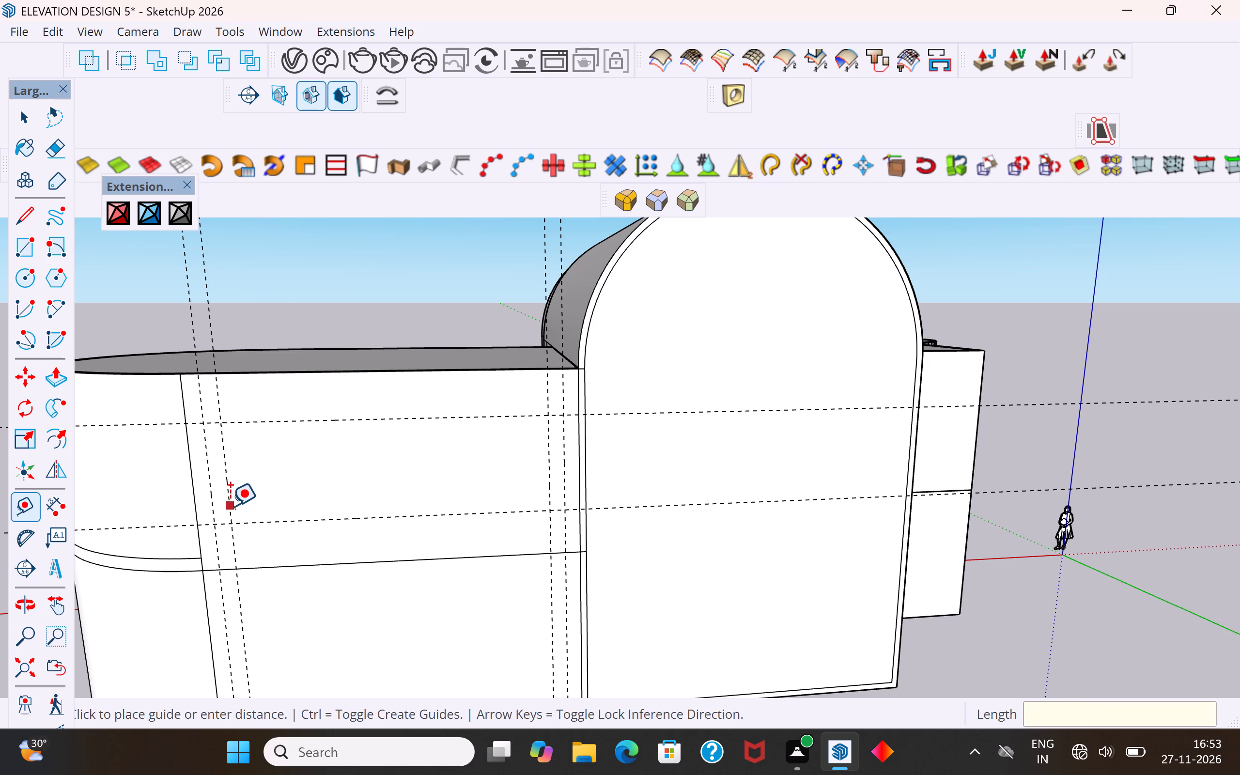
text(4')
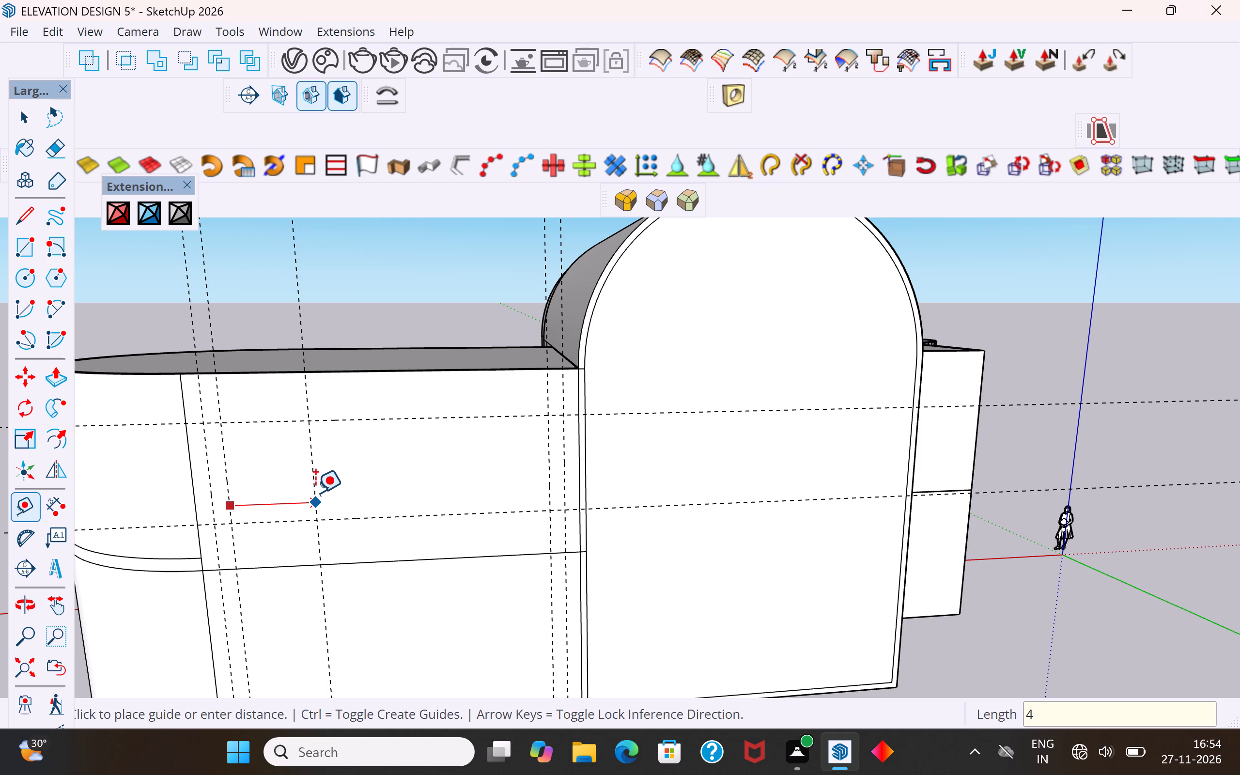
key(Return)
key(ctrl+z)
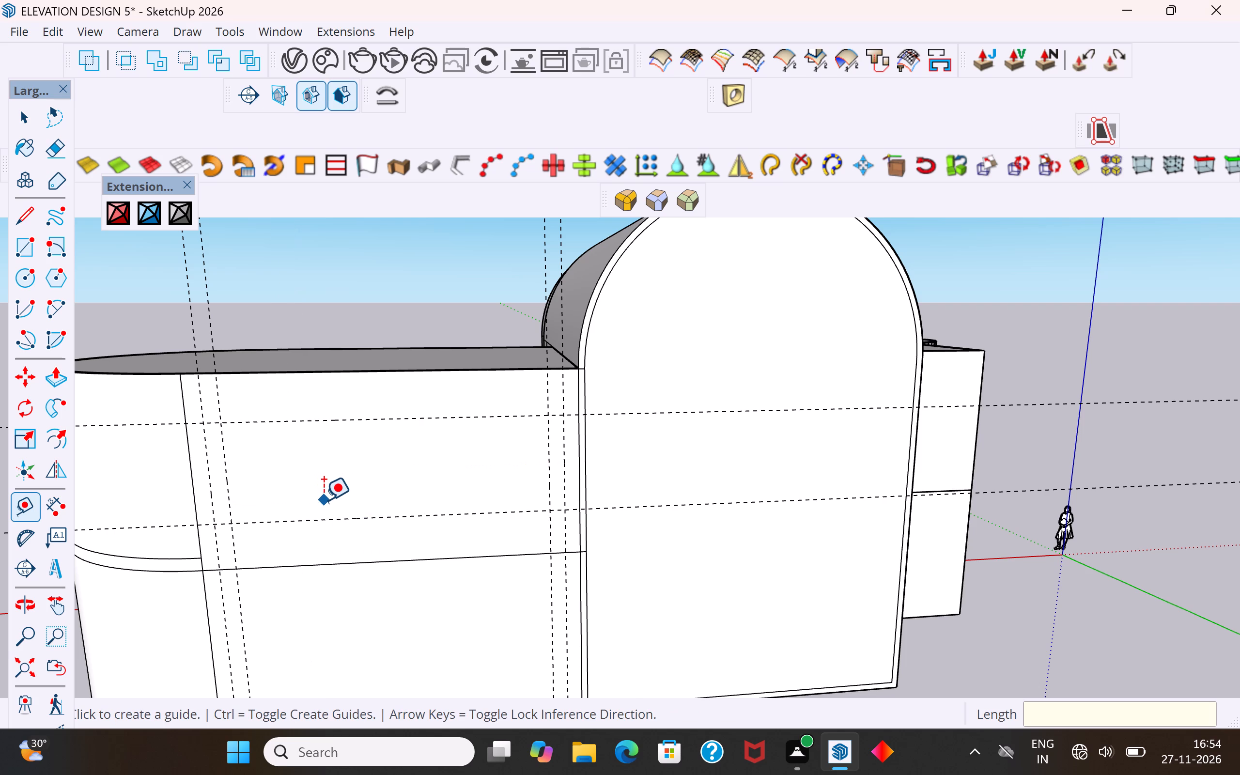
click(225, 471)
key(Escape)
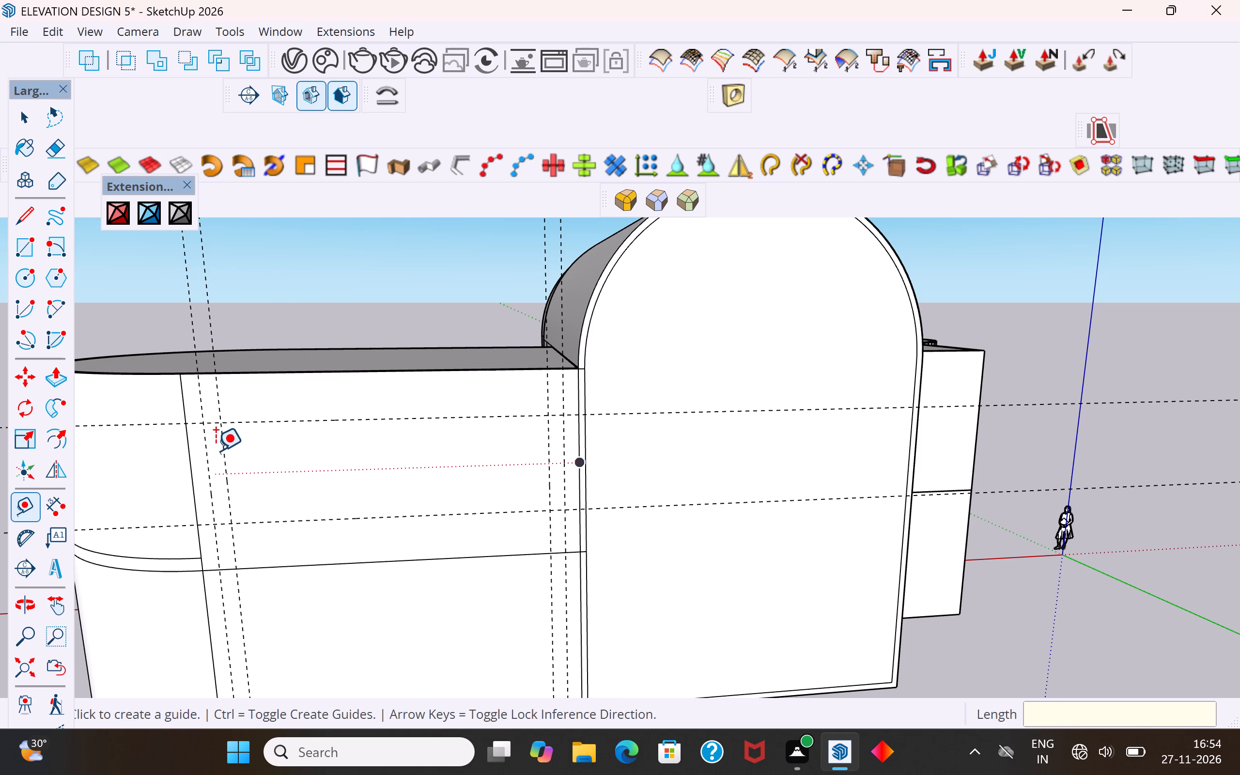
Place vertical guides 5' inward from the inner guide near the curved end and from the inner guide near the arched block.
click(223, 443)
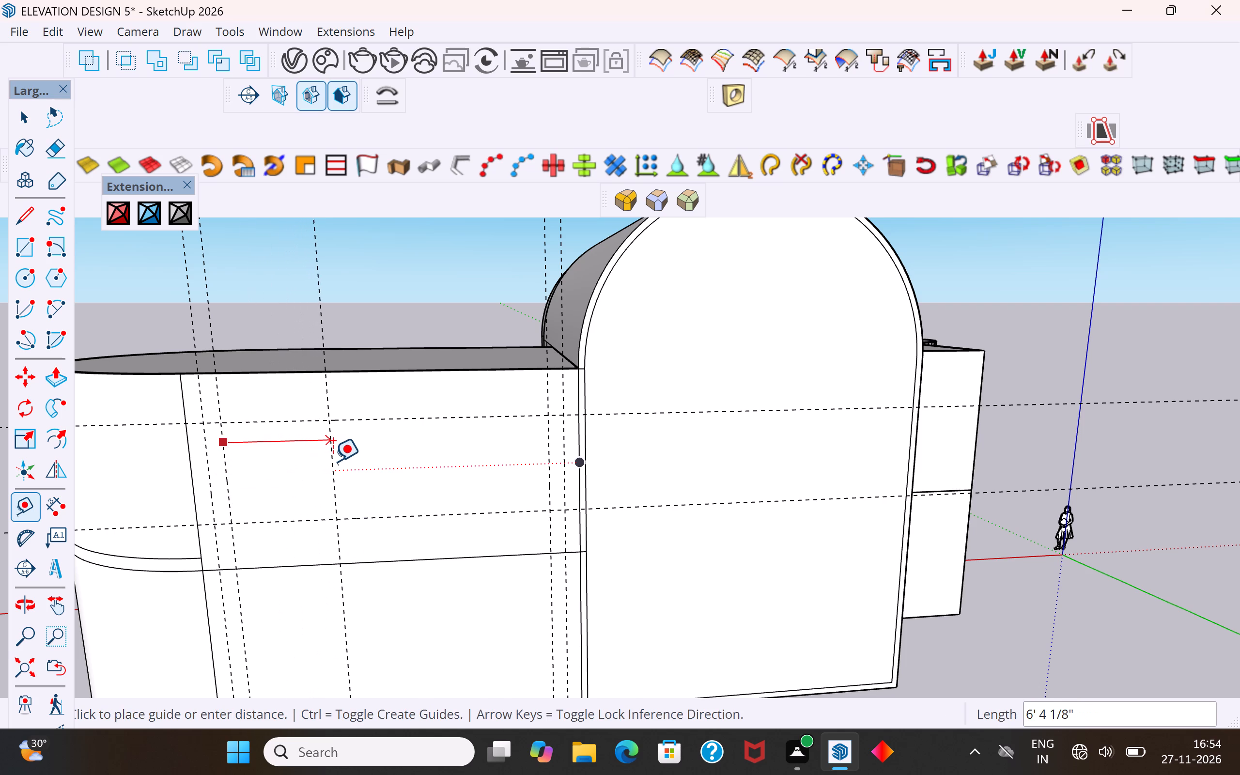
text(5')
key(Return)
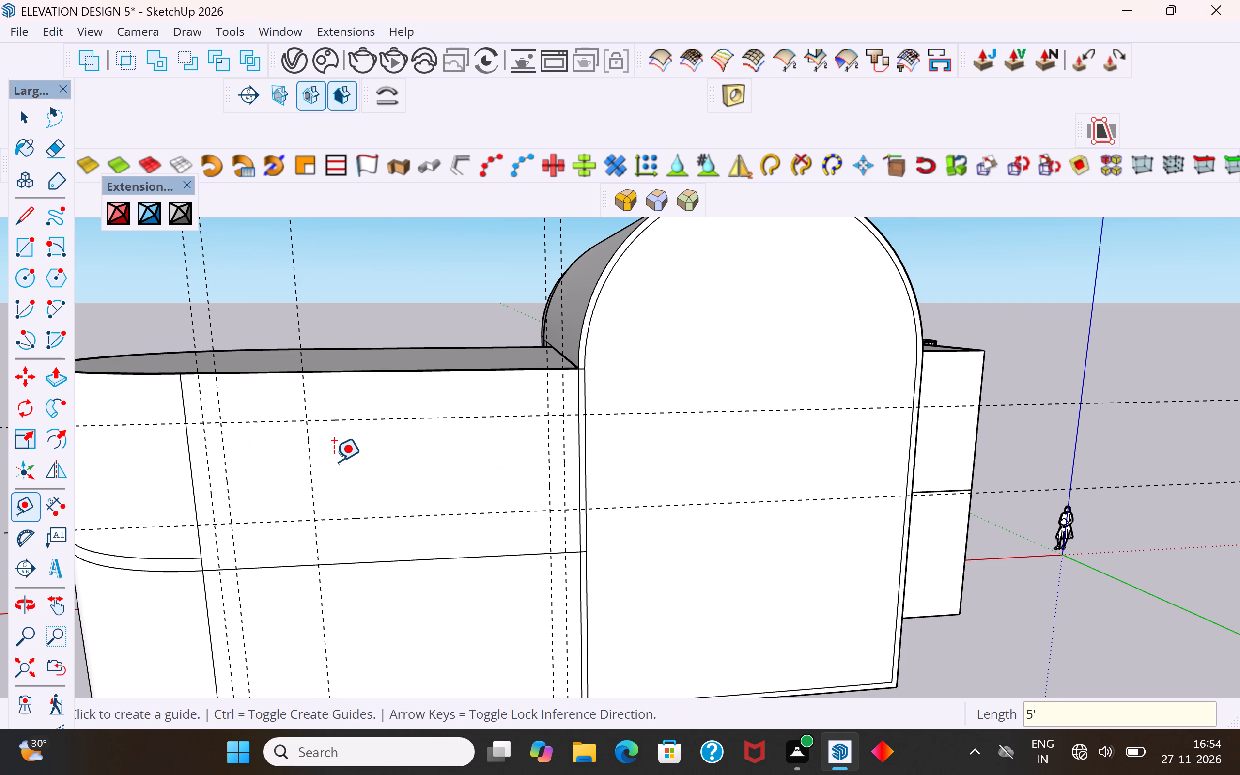
click(548, 448)
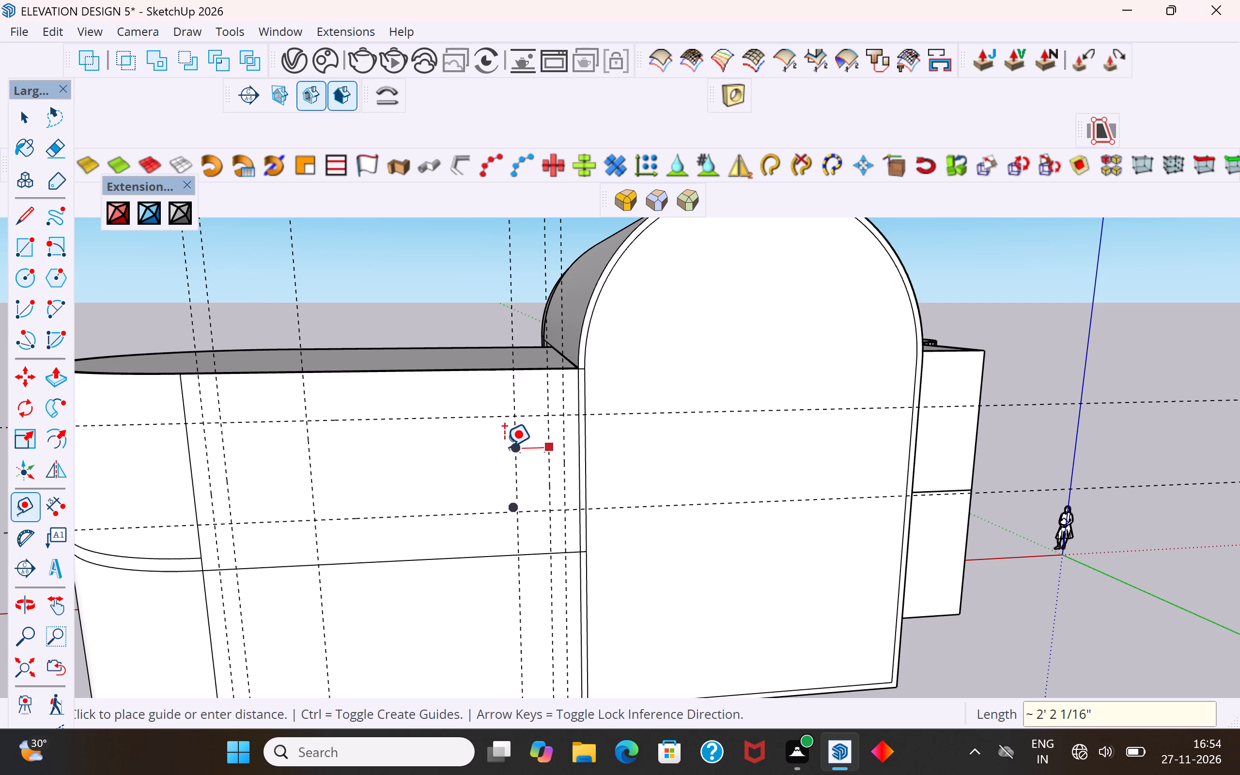
text(5')
key(Return)
Place a horizontal guide on the ground-floor rear wall 3' below the floor line.
scroll(363, 509, down, 8)
middle_drag(437, 525, 491, 467)
scroll(484, 469, up, 1)
click(405, 499)
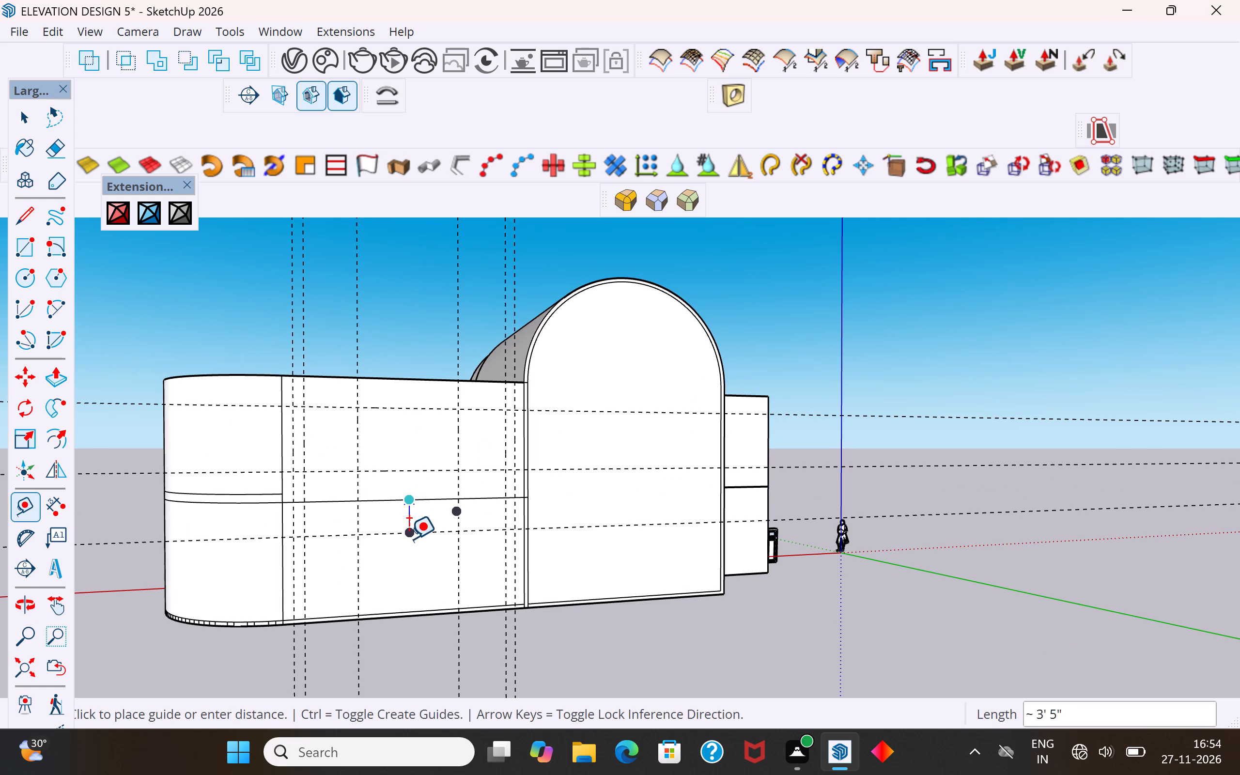
text(3')
key(Return)
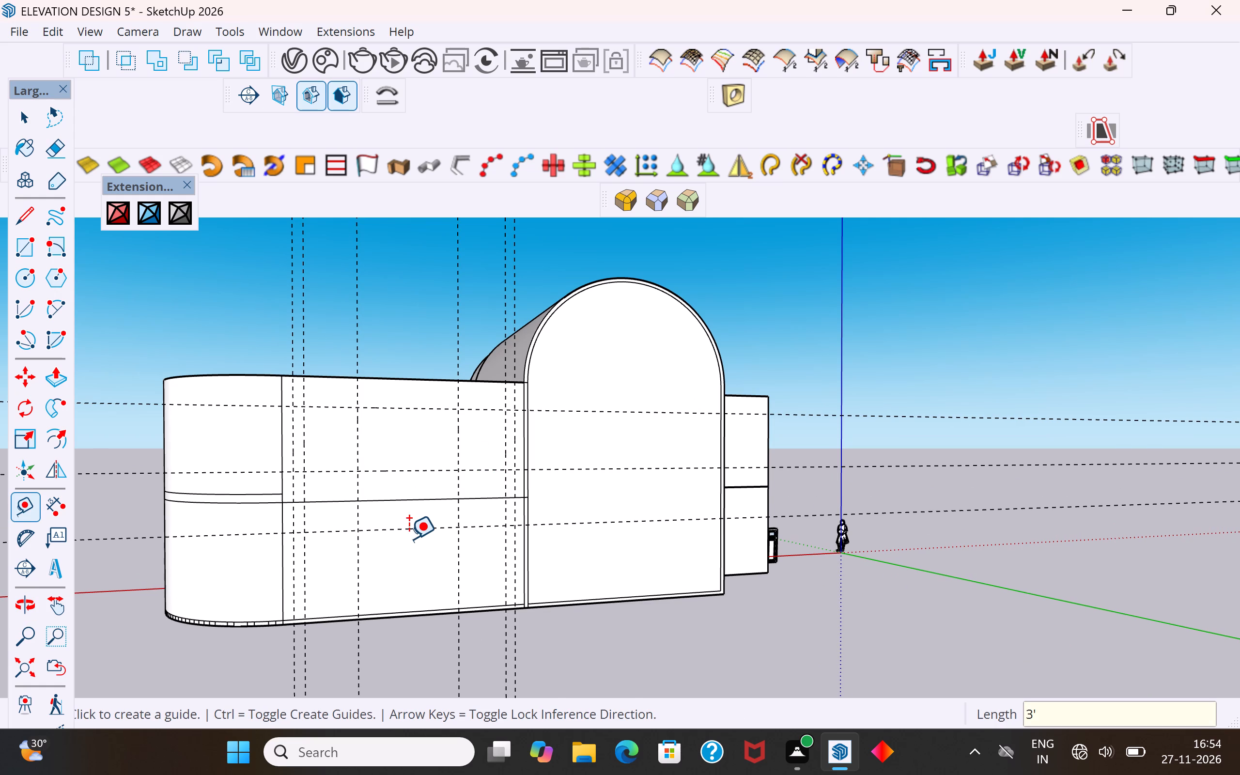
Place a horizontal guide on the ground-floor rear wall 3' above the wall's bottom edge.
scroll(387, 611, up, 4)
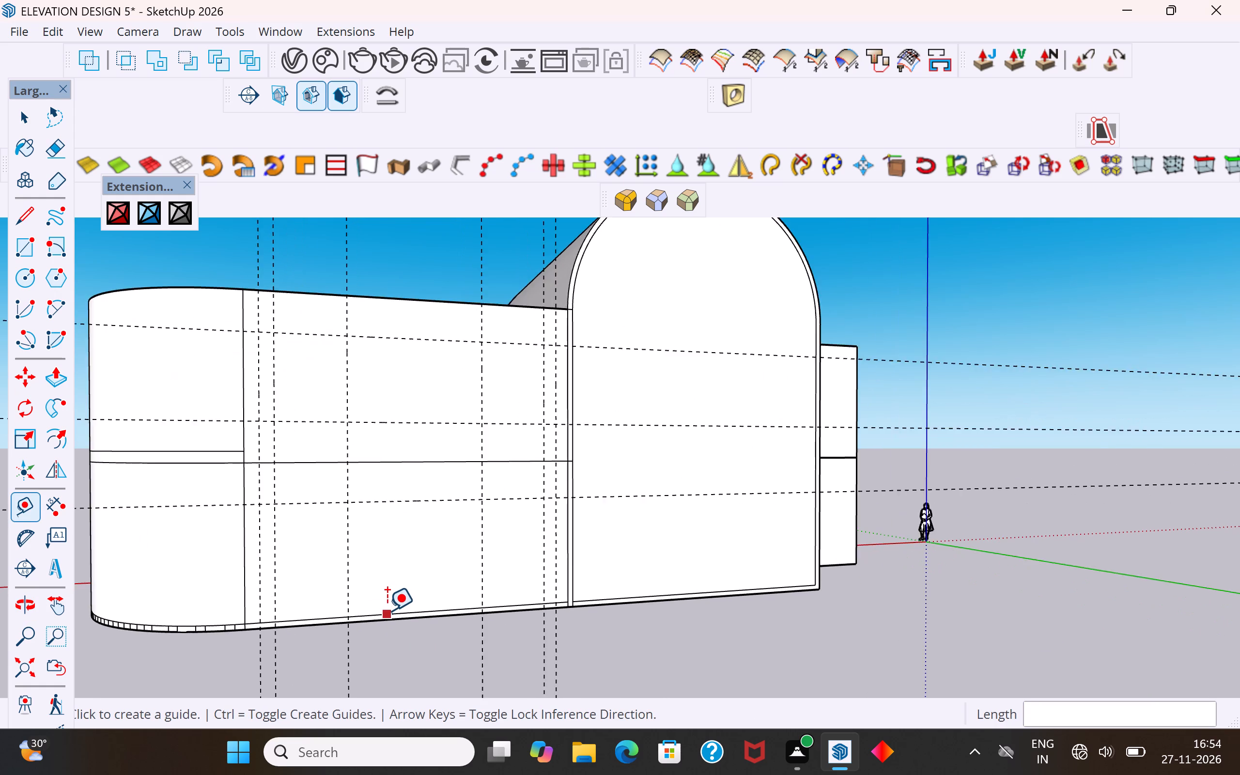
scroll(391, 623, up, 5)
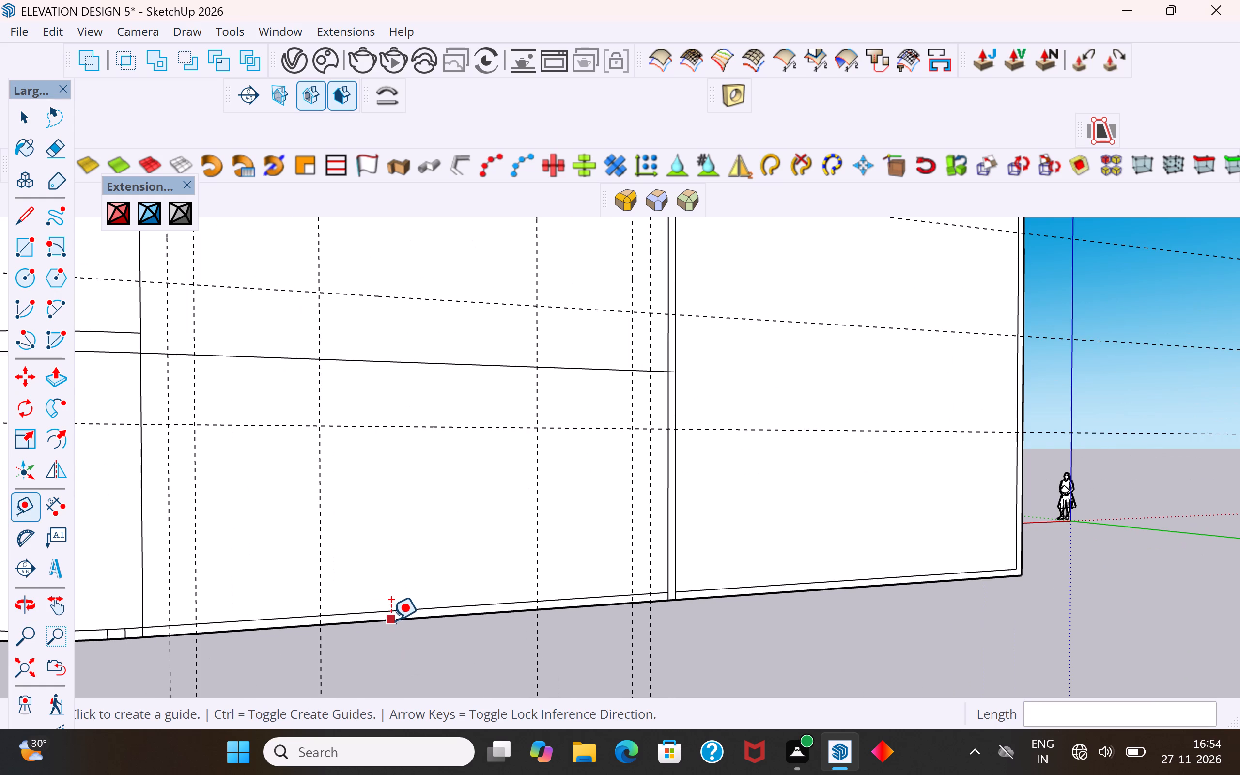
scroll(398, 612, down, 6)
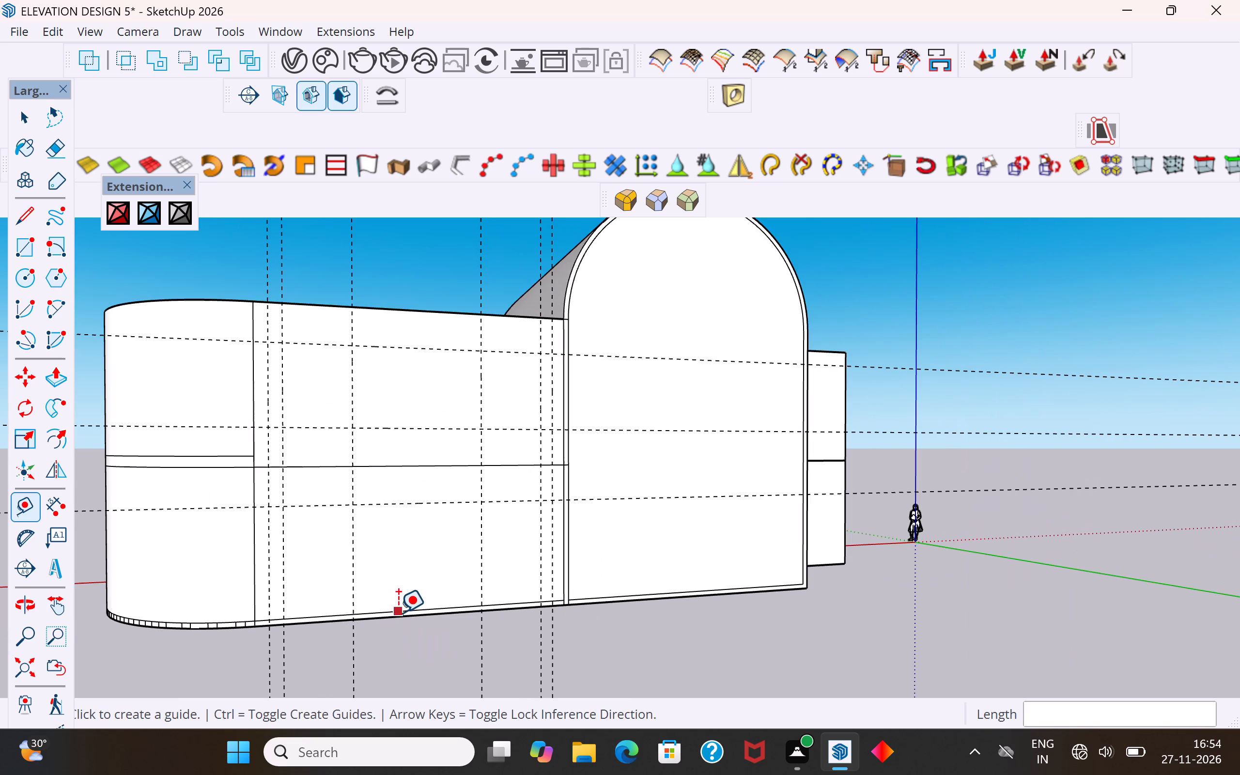
click(403, 609)
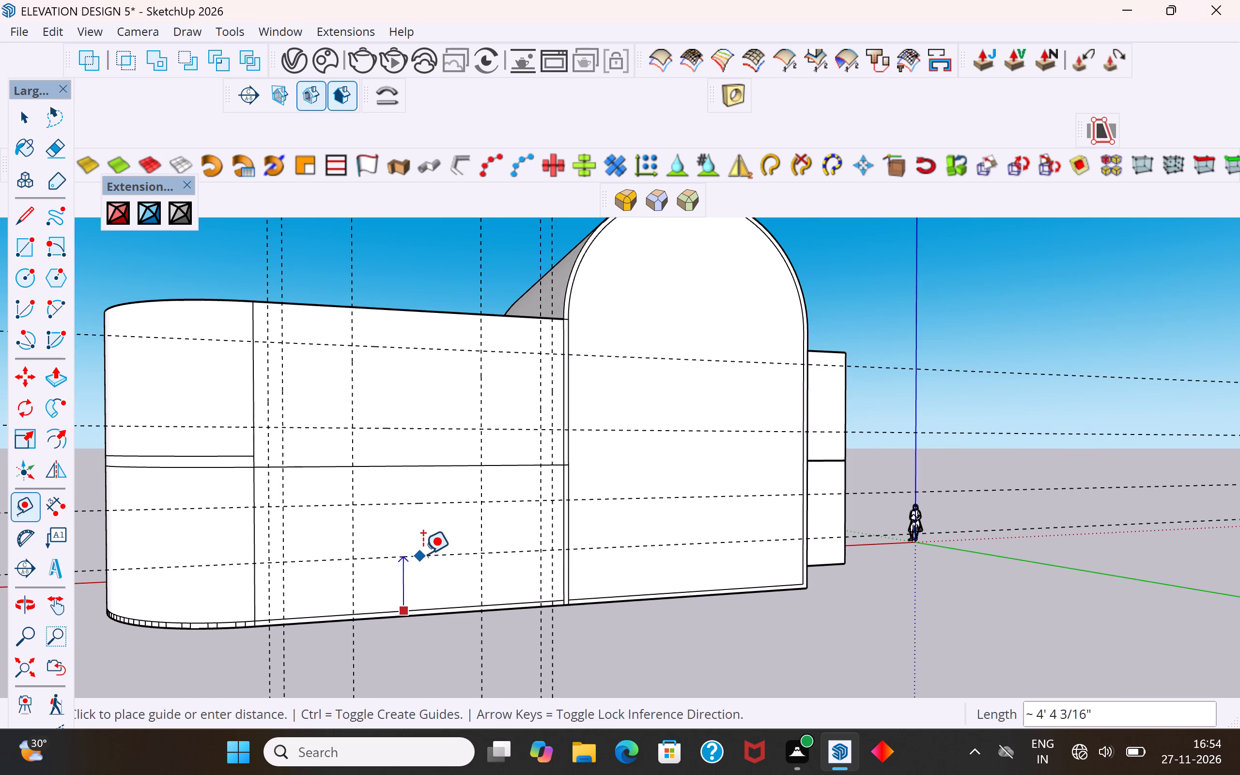
text(3')
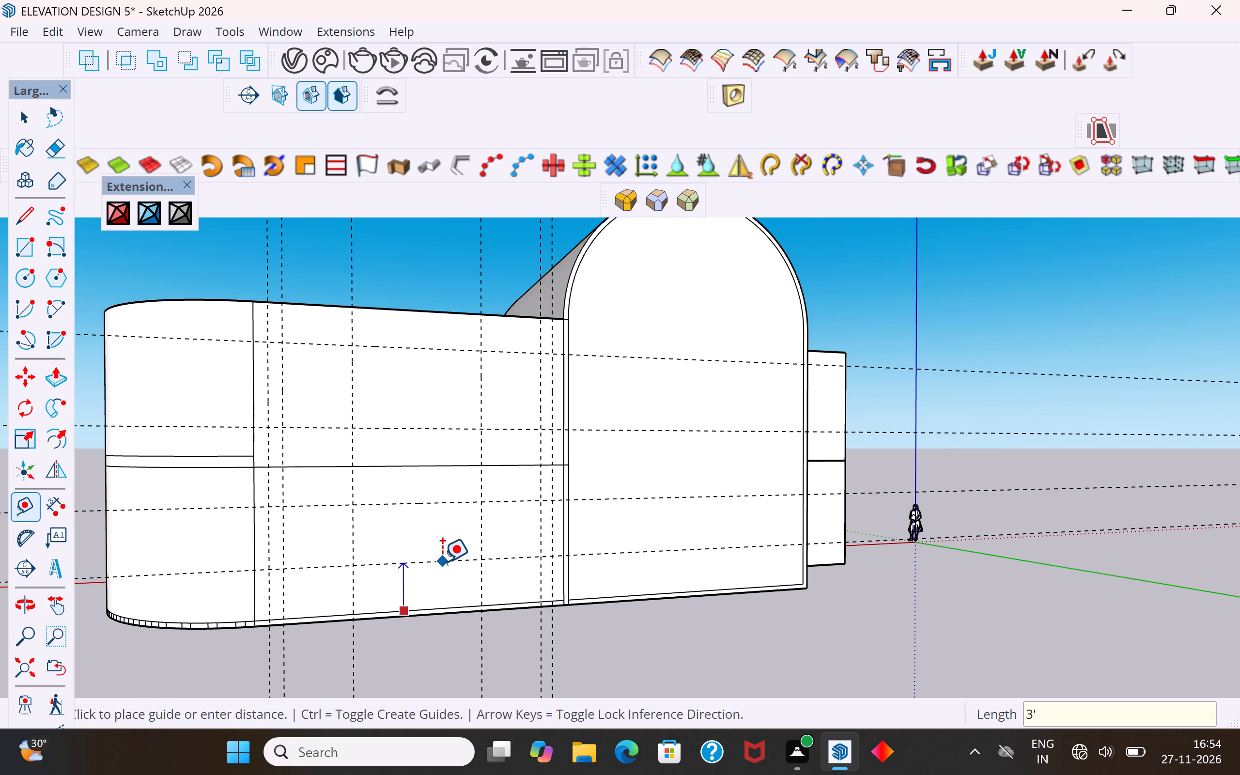
key(Return)
scroll(465, 567, down, 5)
middle_drag(597, 584, 526, 616)
click(31, 124)
click(156, 319)
Draw a rectangle about 2'4" by 3'6" on the upper-floor rear wall, inside the guide bay beside the arched block.
middle_drag(344, 521, 357, 525)
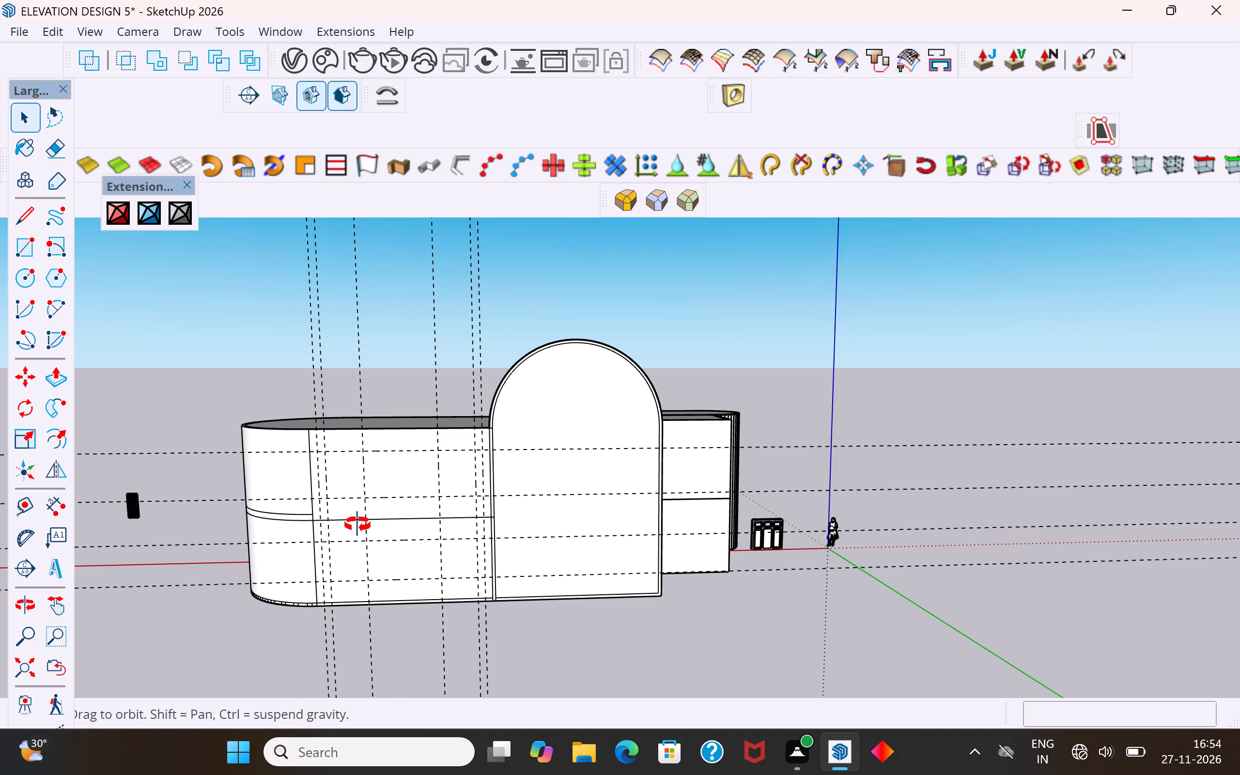
middle_drag(357, 525, 384, 528)
triple_click(441, 482)
scroll(489, 498, up, 9)
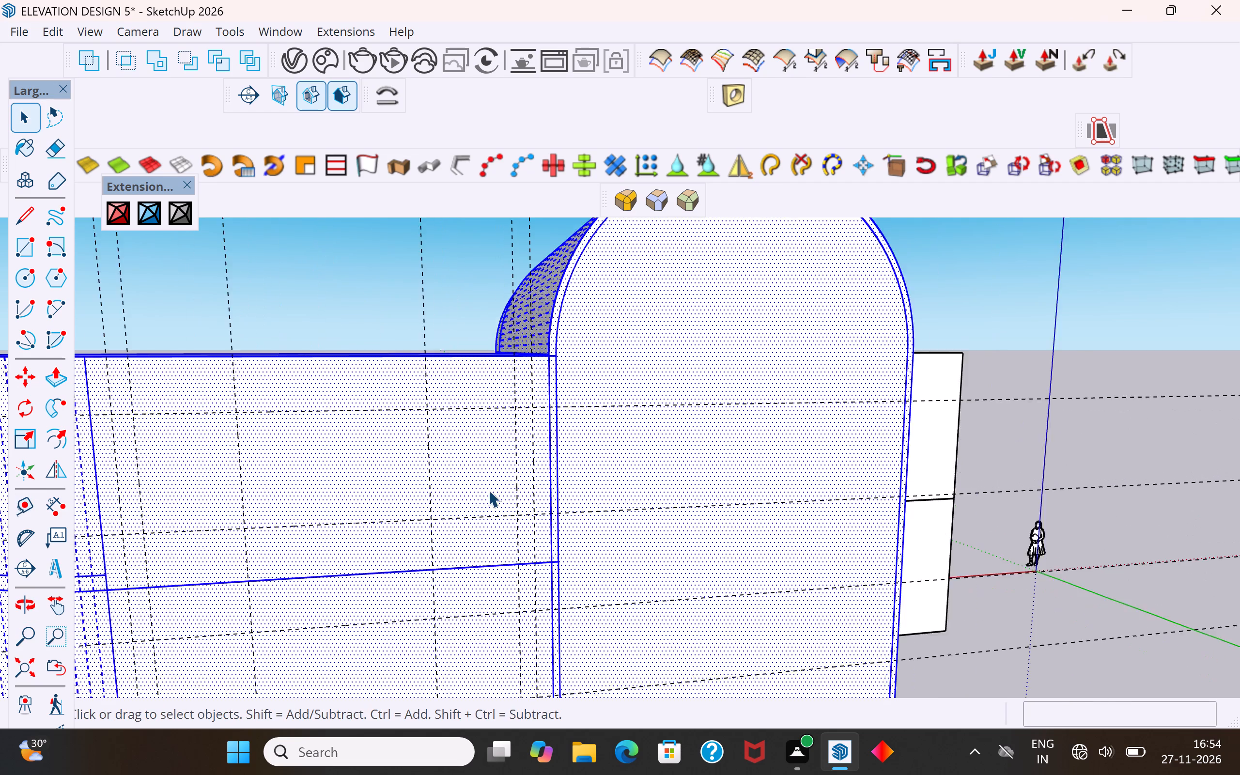
click(481, 454)
middle_drag(486, 457, 483, 487)
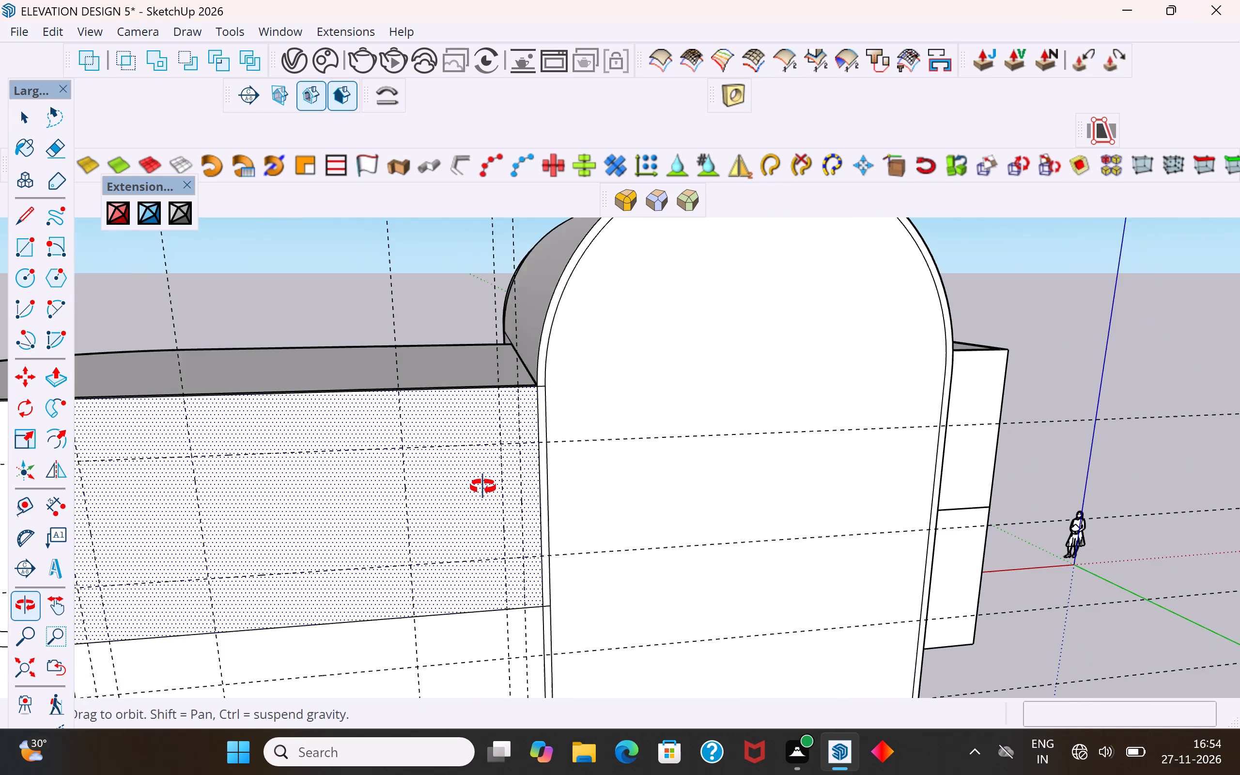
middle_drag(483, 487, 483, 487)
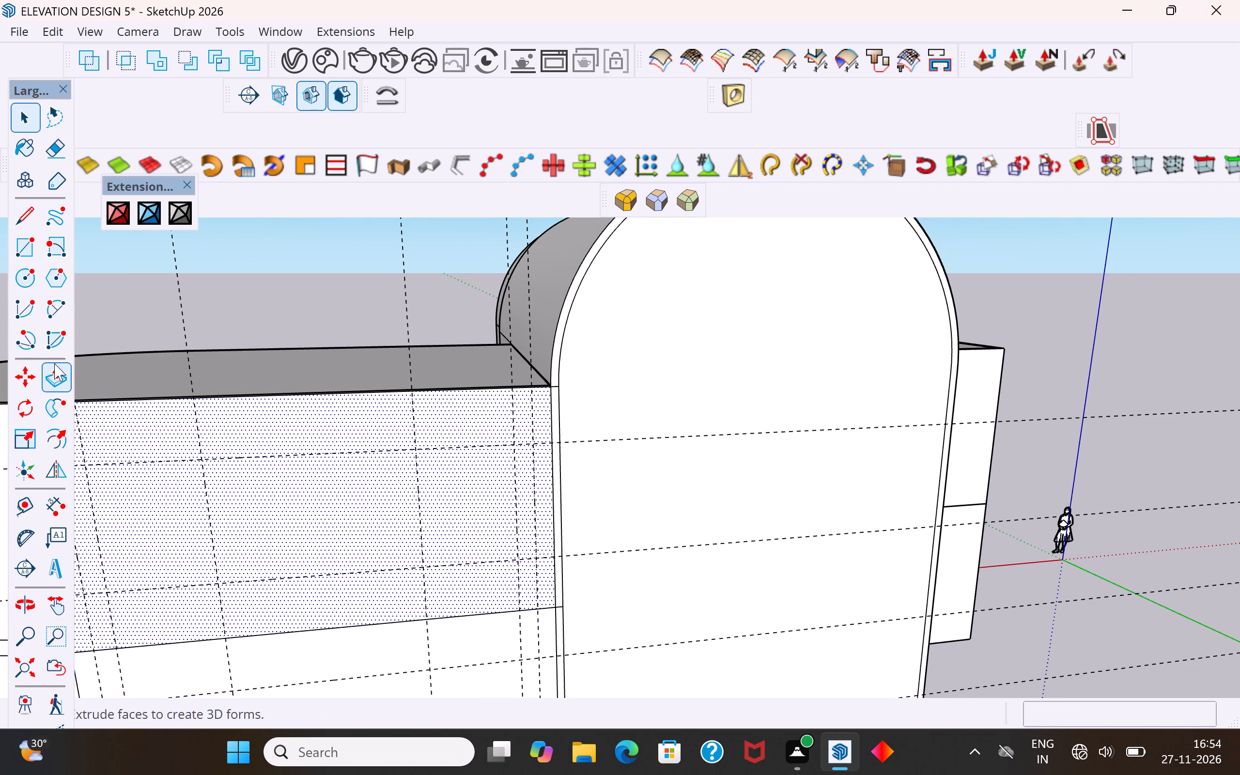
click(26, 253)
scroll(417, 515, up, 4)
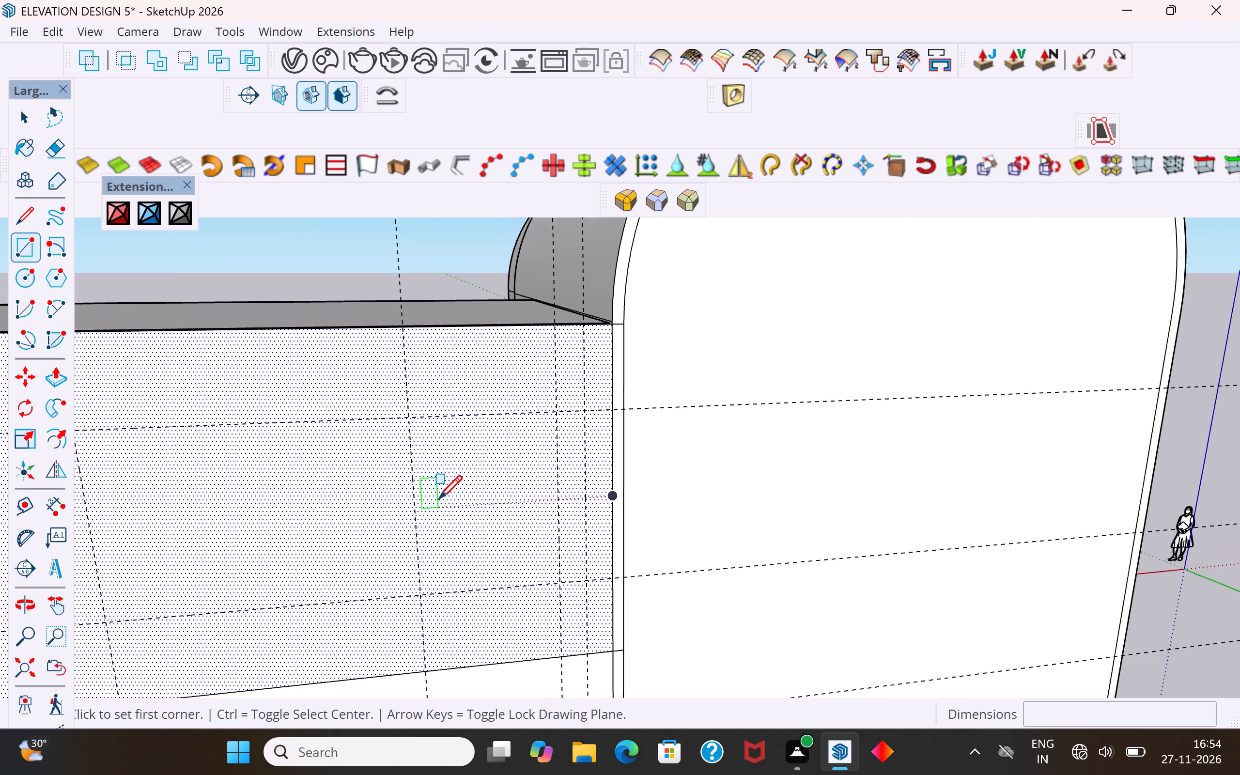
scroll(438, 501, up, 1)
click(454, 448)
click(531, 549)
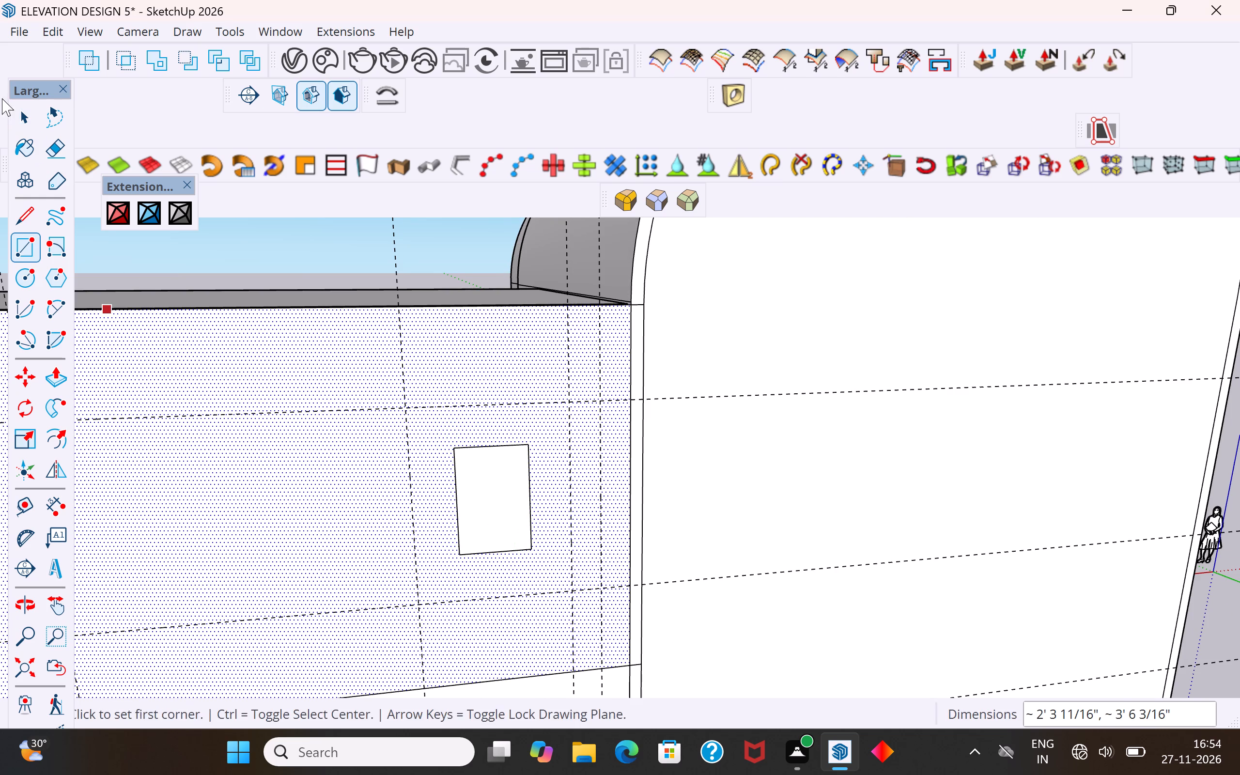
click(28, 119)
click(289, 260)
click(490, 494)
Draw a rectangle about 2'2" by 3' on the ground-floor rear wall, inside the guide bay beside the arched block.
scroll(450, 417, down, 2)
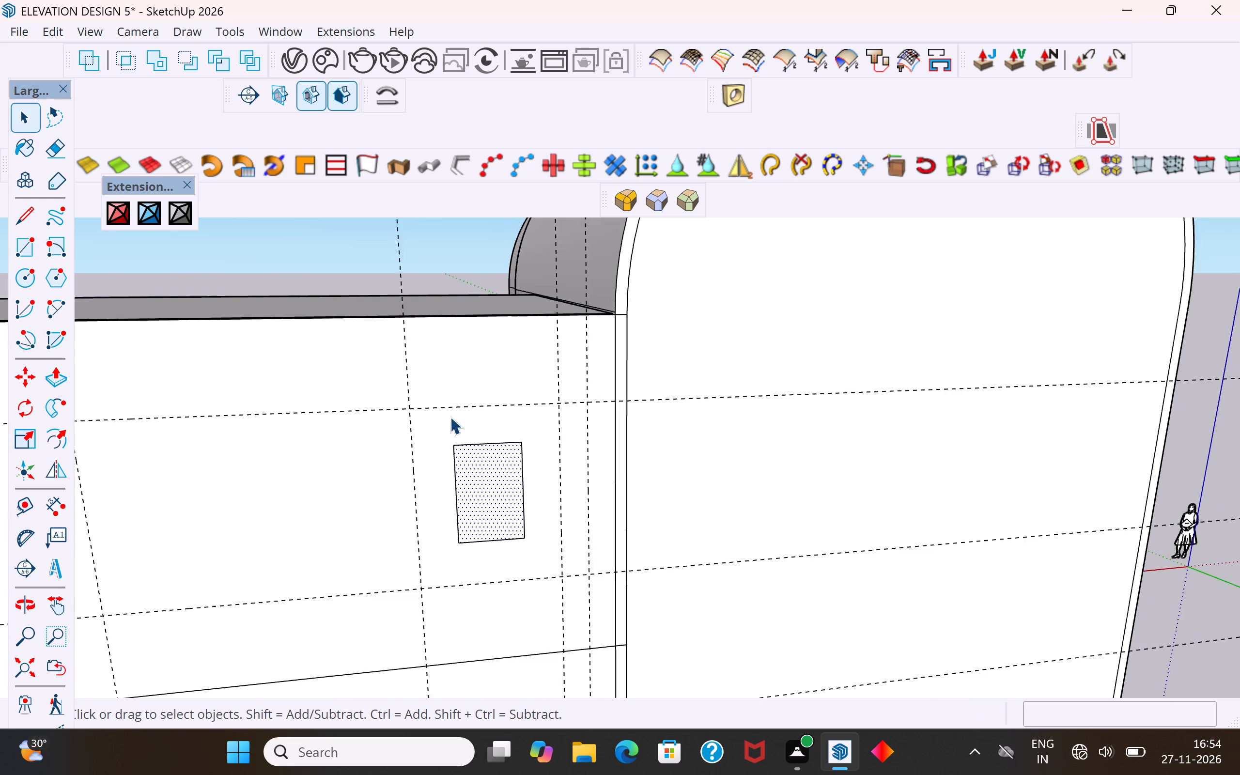
scroll(450, 417, down, 9)
middle_drag(466, 521, 801, 488)
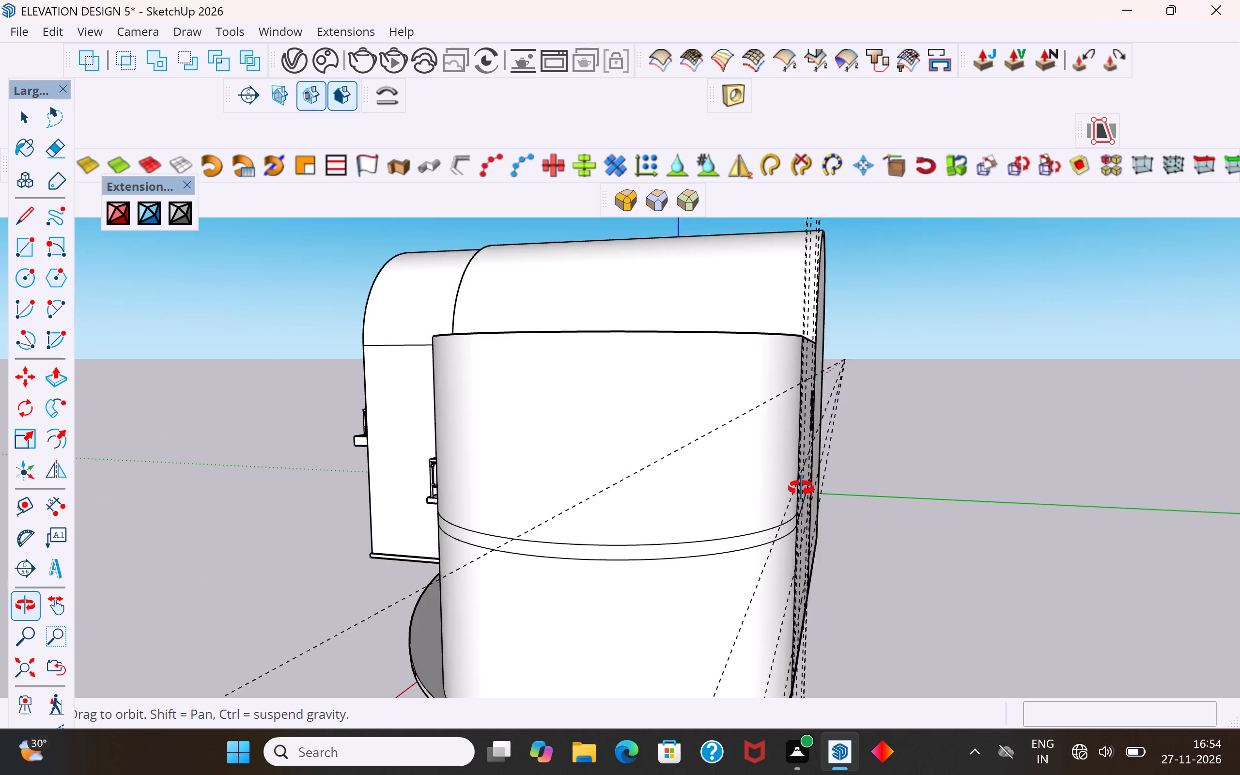
middle_drag(801, 488, 605, 517)
middle_drag(632, 569, 582, 555)
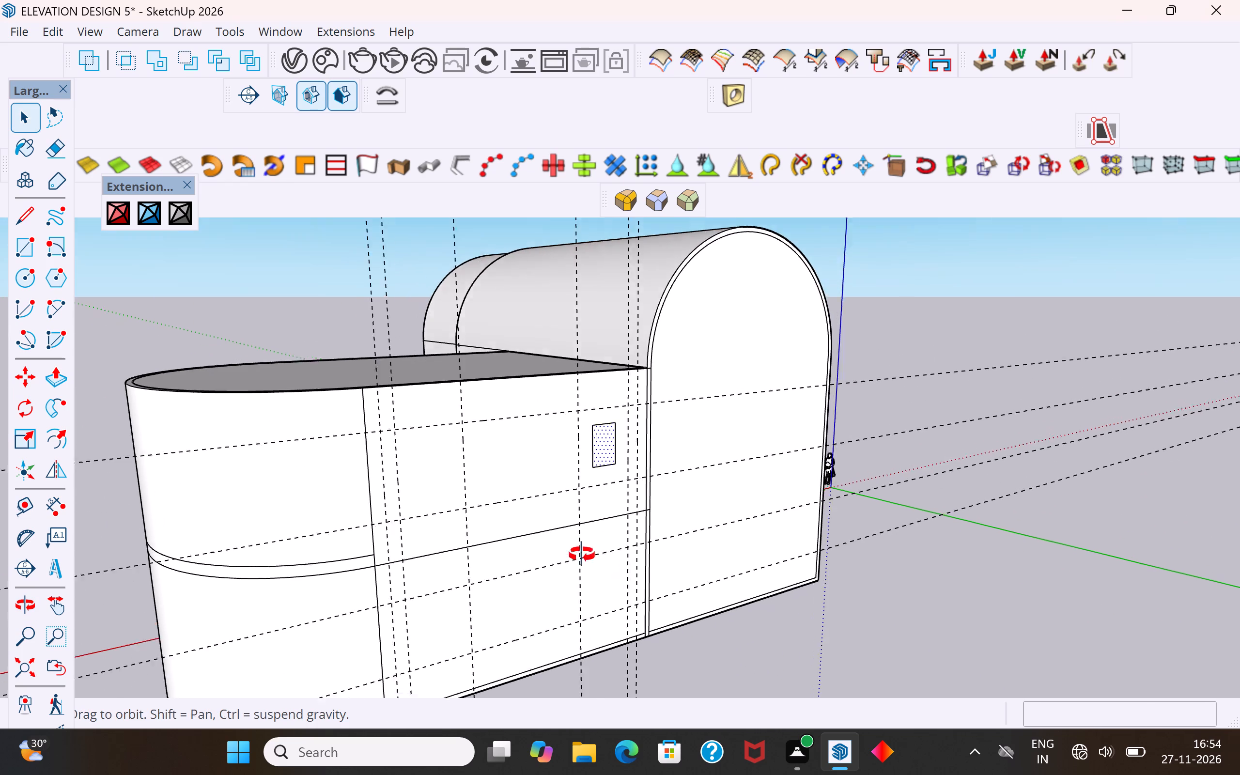
middle_drag(582, 555, 523, 545)
click(511, 547)
scroll(518, 544, up, 5)
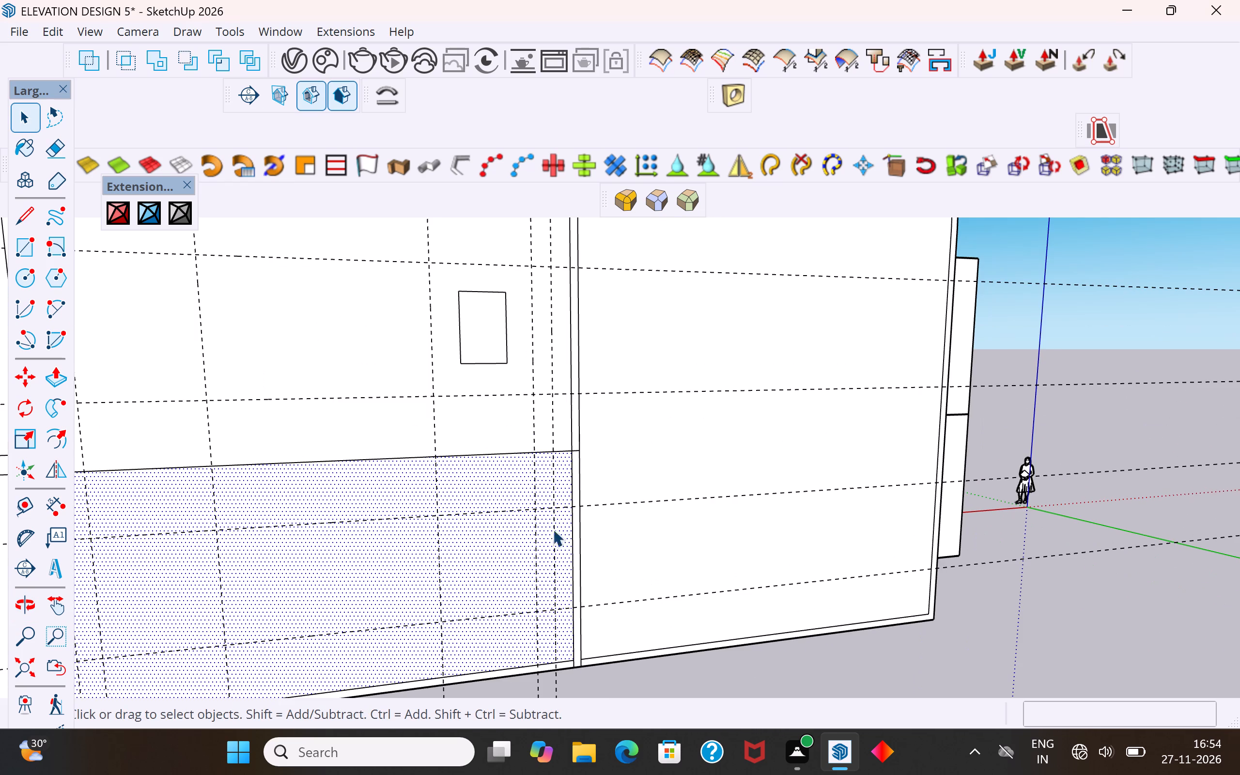
click(28, 253)
scroll(496, 542, up, 4)
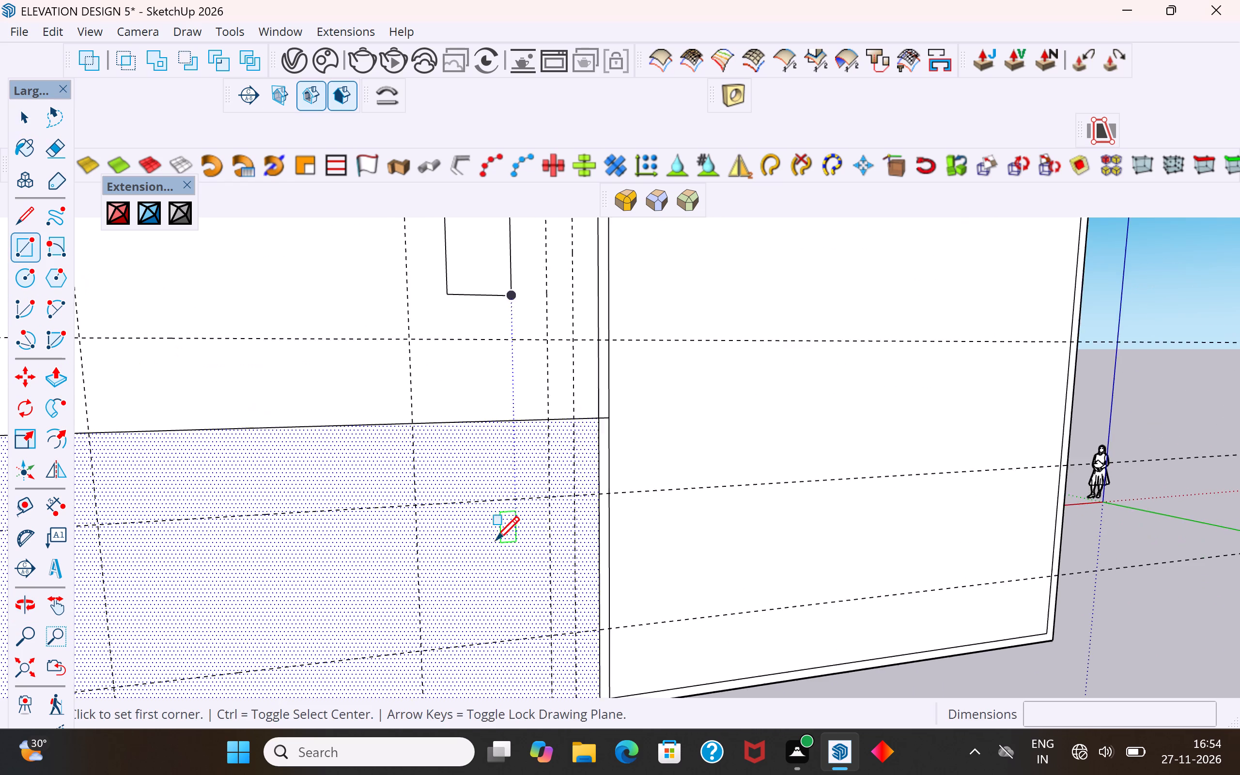
click(455, 532)
click(518, 612)
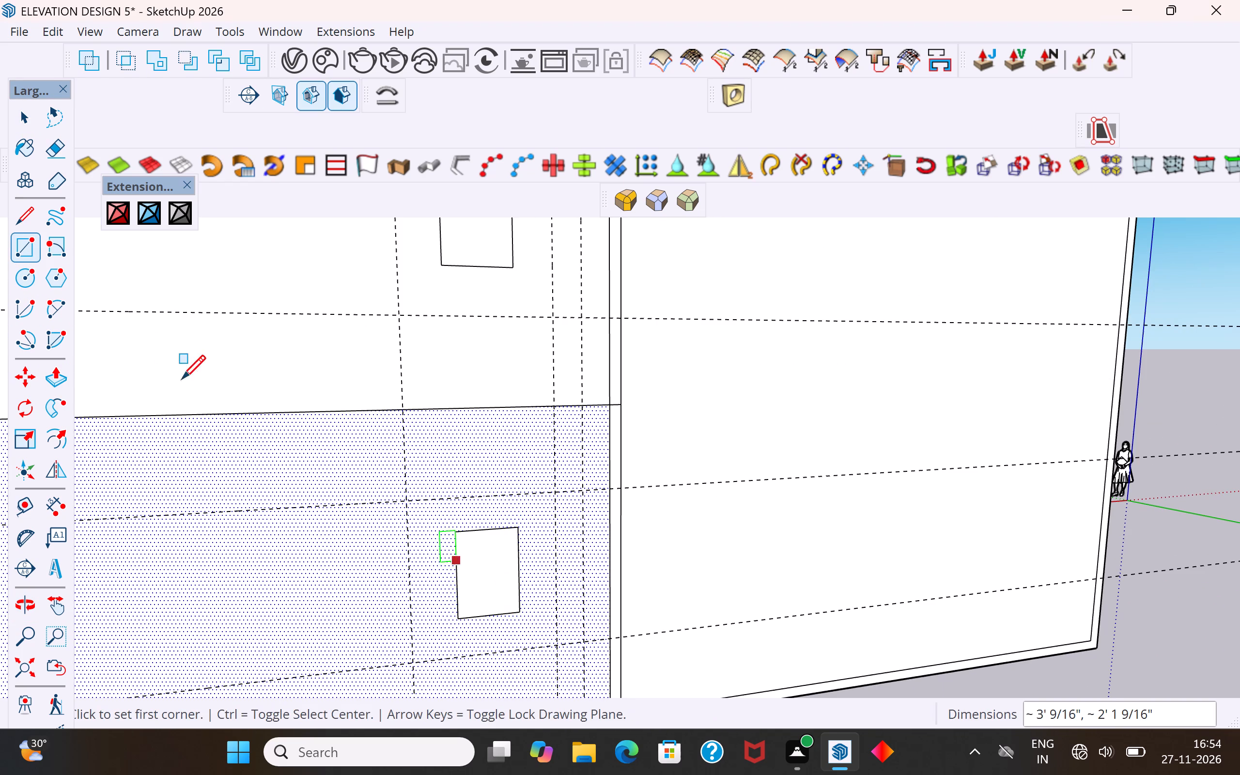
click(34, 122)
click(1144, 550)
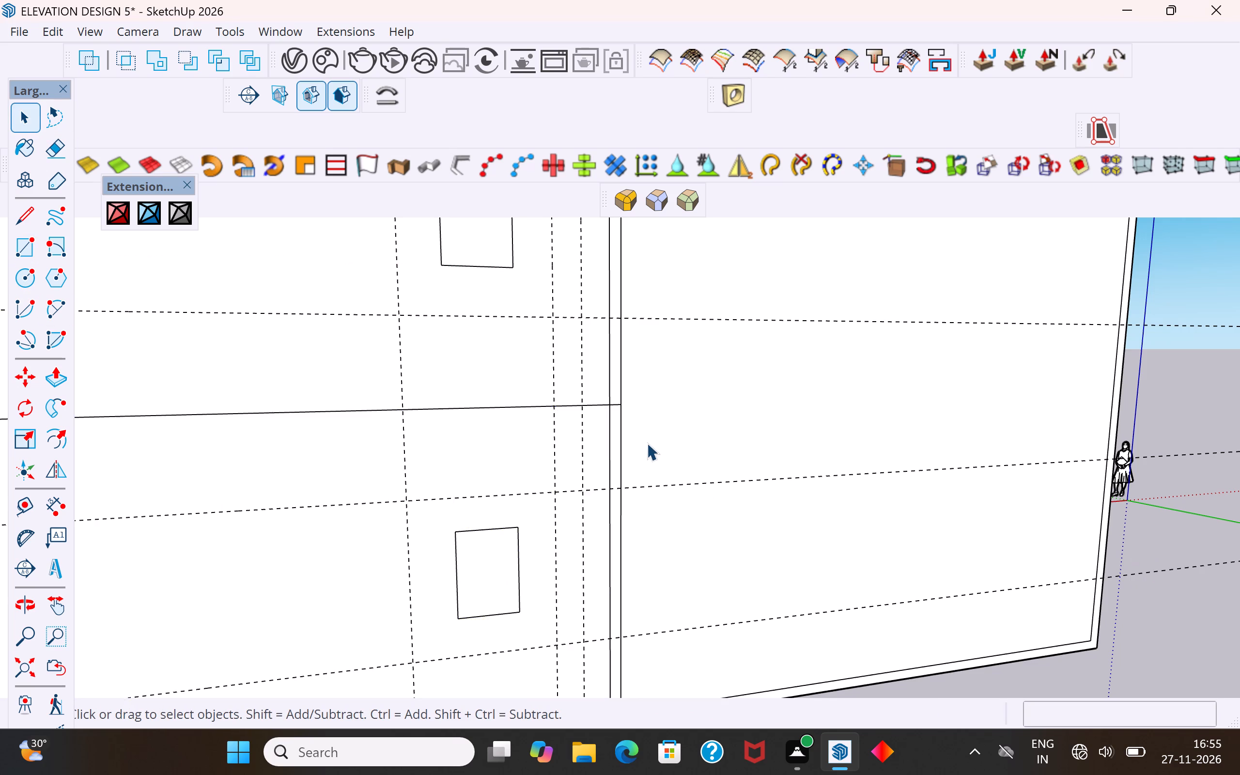
Draw a rectangle about 2'8" by 3'4" on the ground-floor rear wall, inside the guide bay near the curved end.
scroll(645, 439, down, 7)
middle_drag(655, 494, 618, 532)
scroll(743, 486, down, 3)
scroll(444, 564, up, 3)
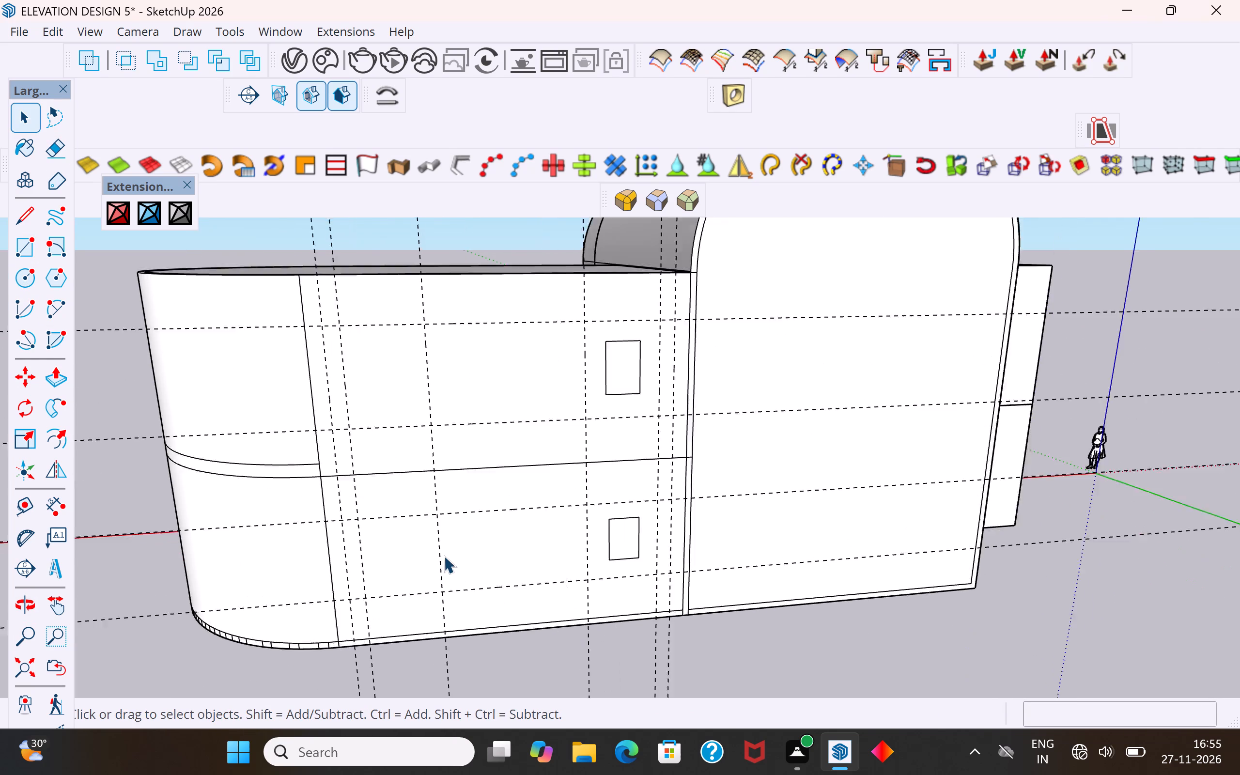
scroll(444, 556, up, 3)
click(382, 544)
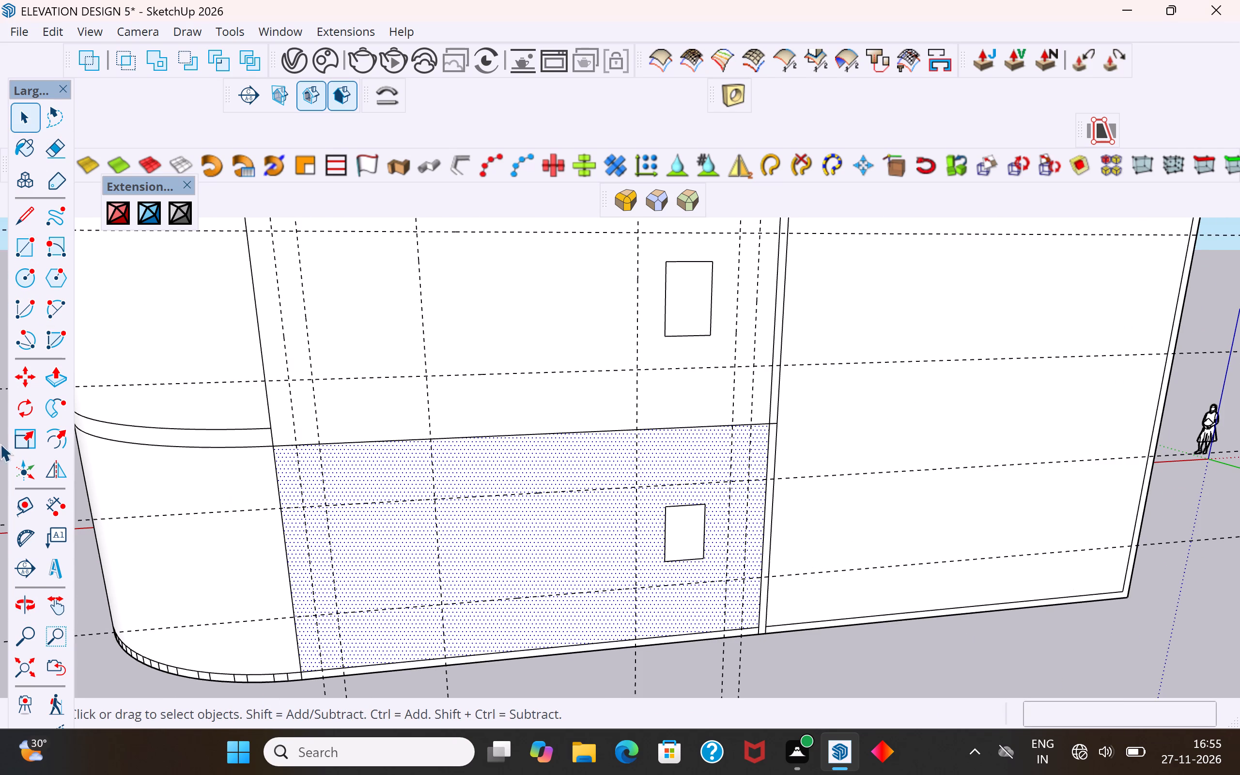
drag(26, 258, 24, 263)
scroll(381, 528, up, 4)
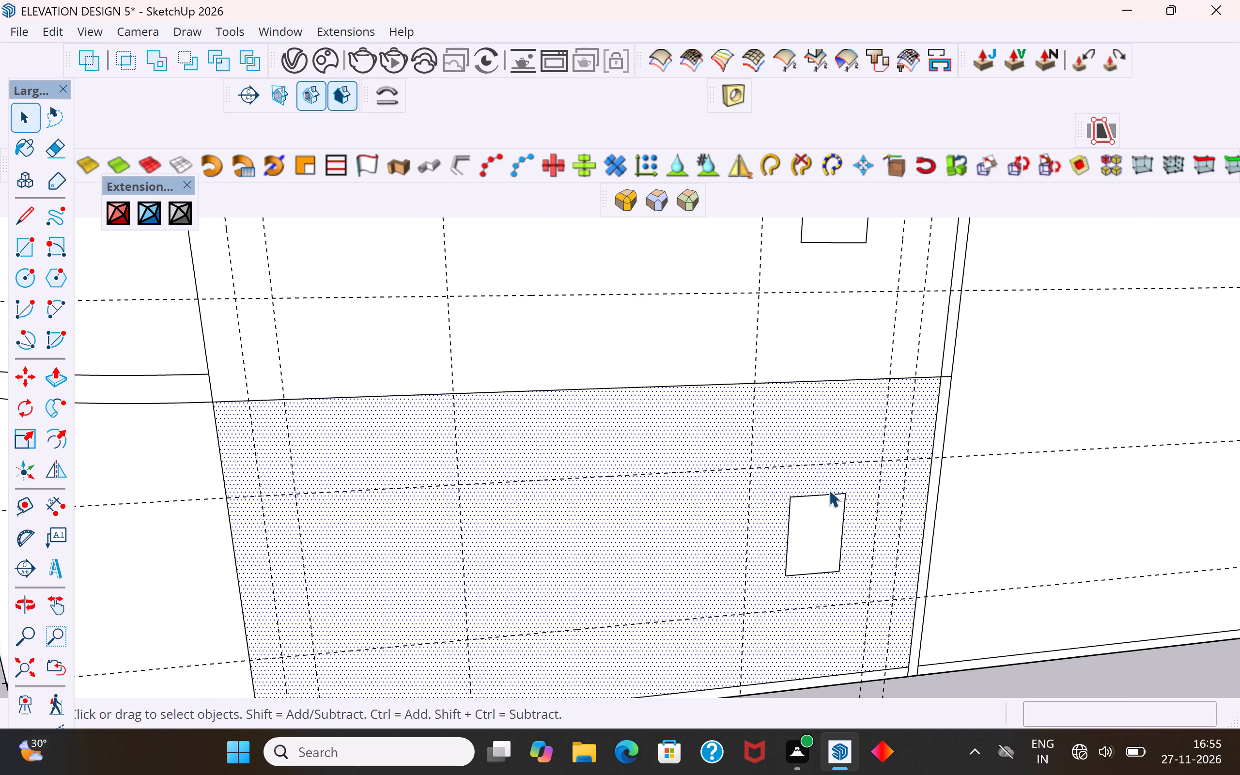
click(31, 259)
click(334, 526)
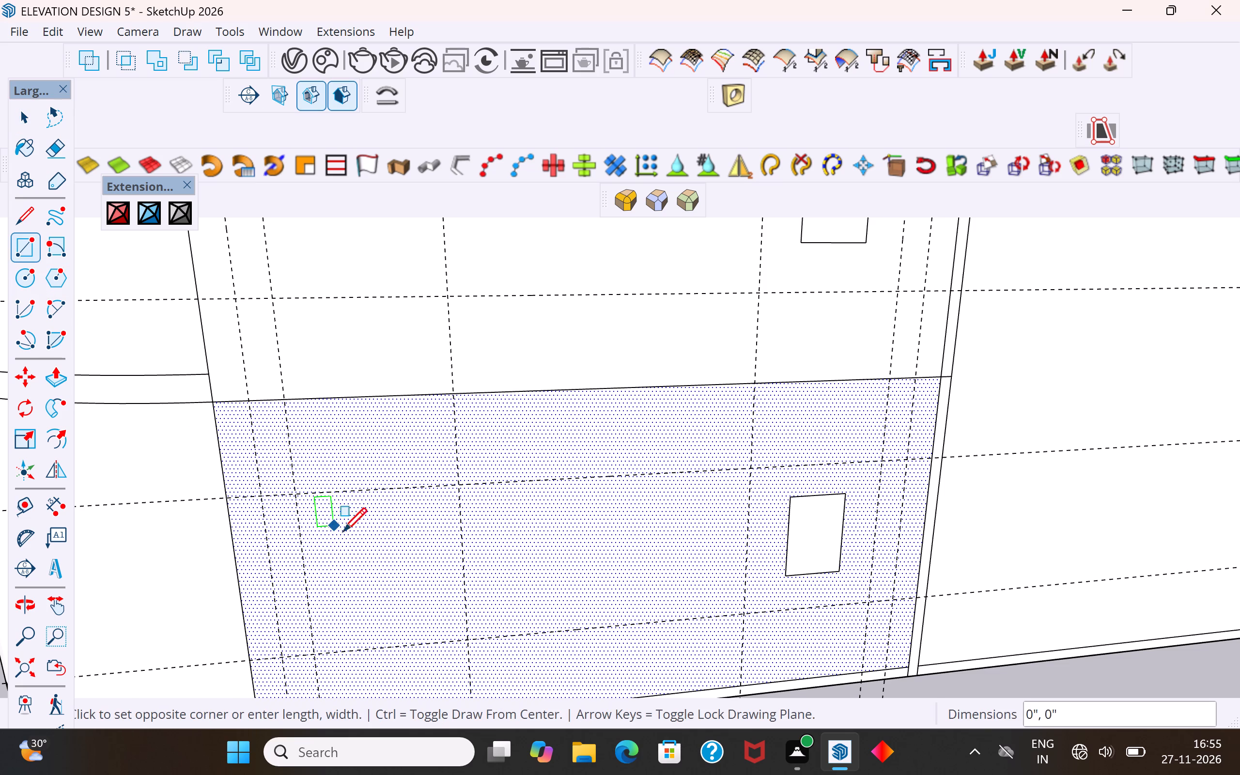
click(427, 612)
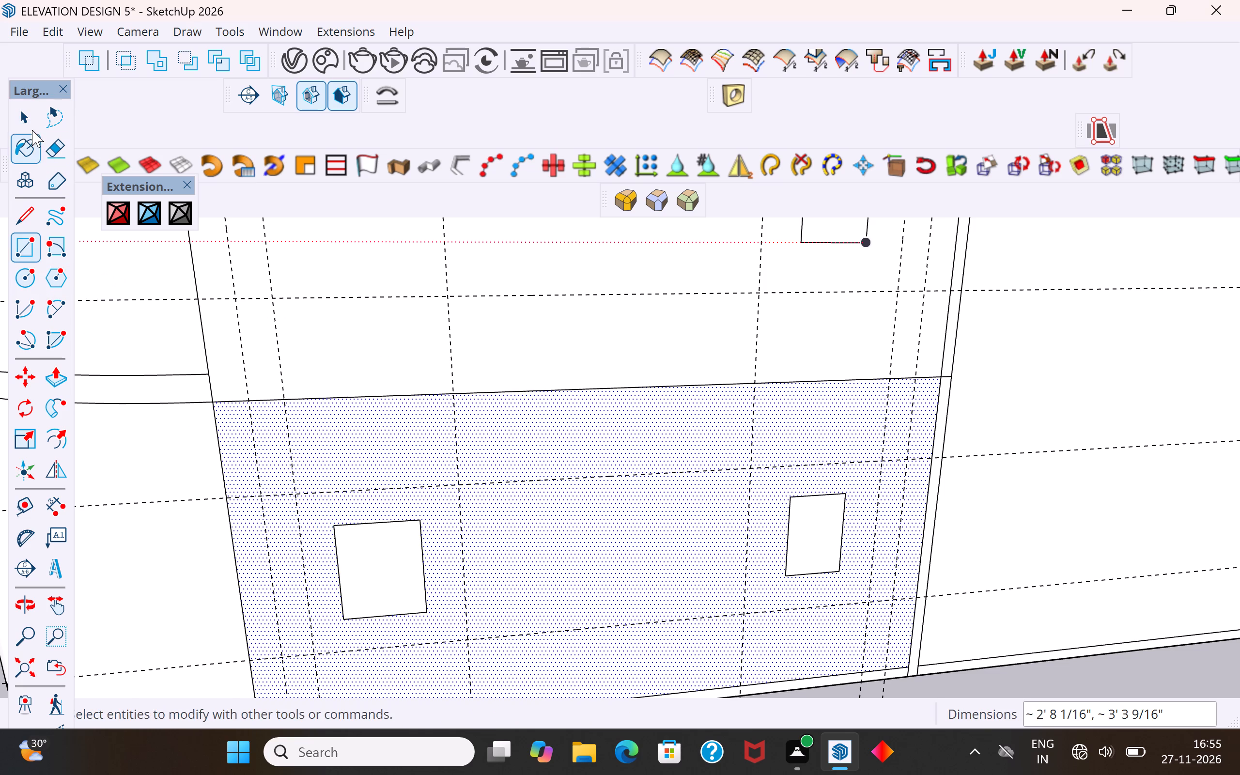
click(30, 124)
scroll(377, 467, down, 8)
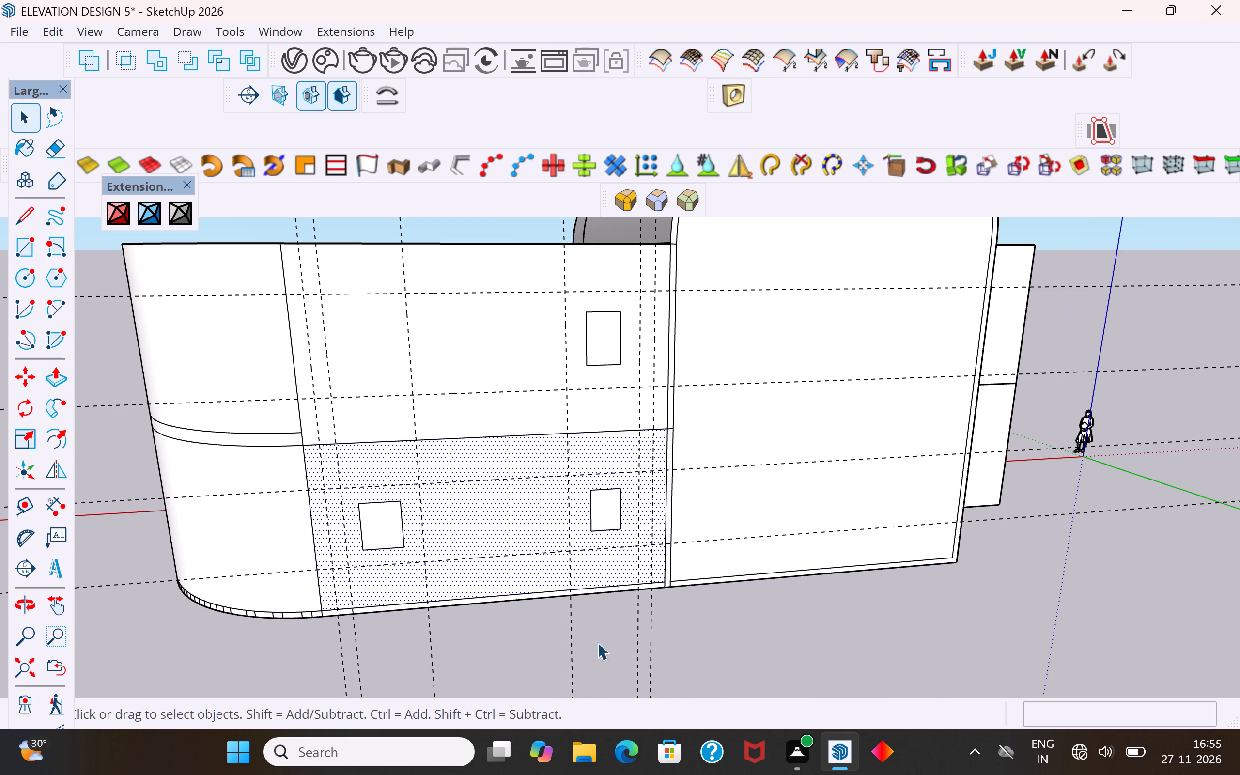
click(620, 639)
Draw a small upright rectangle on the upper-floor rear wall, inside the guide bay near the curved end.
scroll(415, 380, up, 2)
scroll(519, 595, down, 4)
middle_drag(552, 574, 581, 563)
click(453, 424)
click(453, 424)
scroll(453, 424, up, 8)
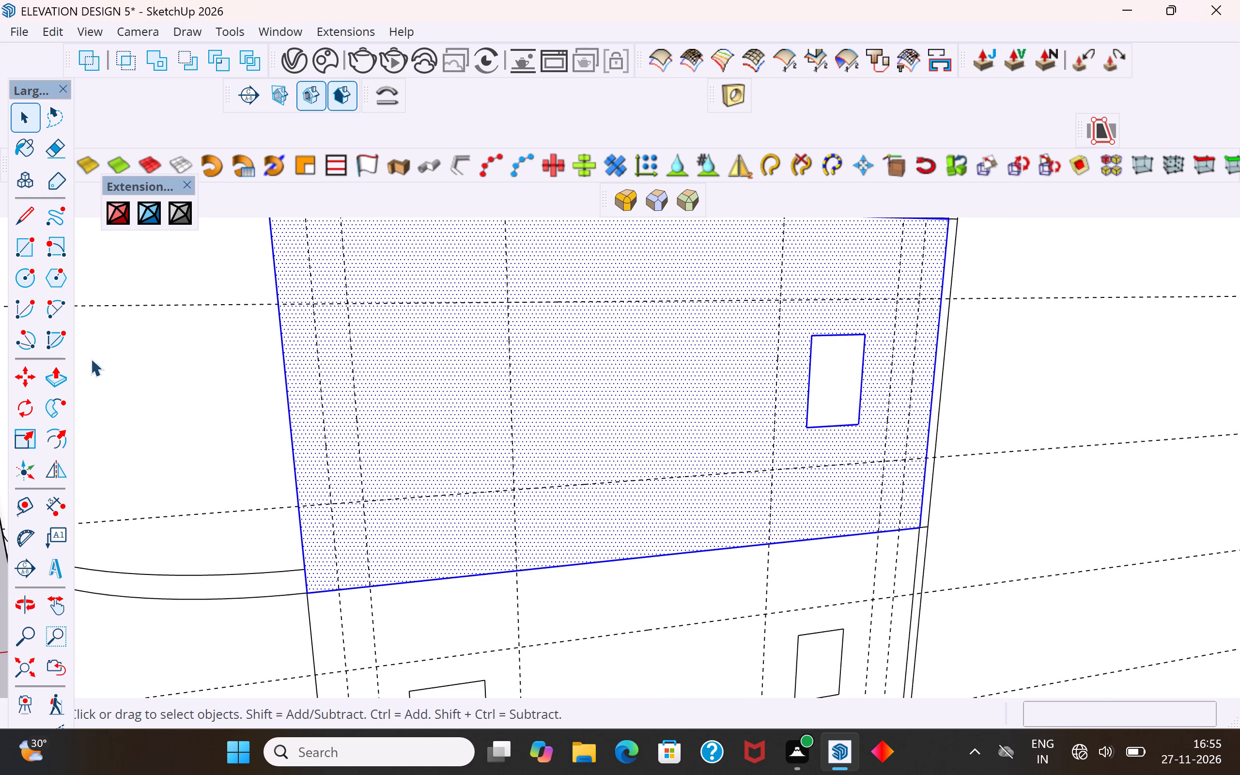
click(29, 245)
click(391, 337)
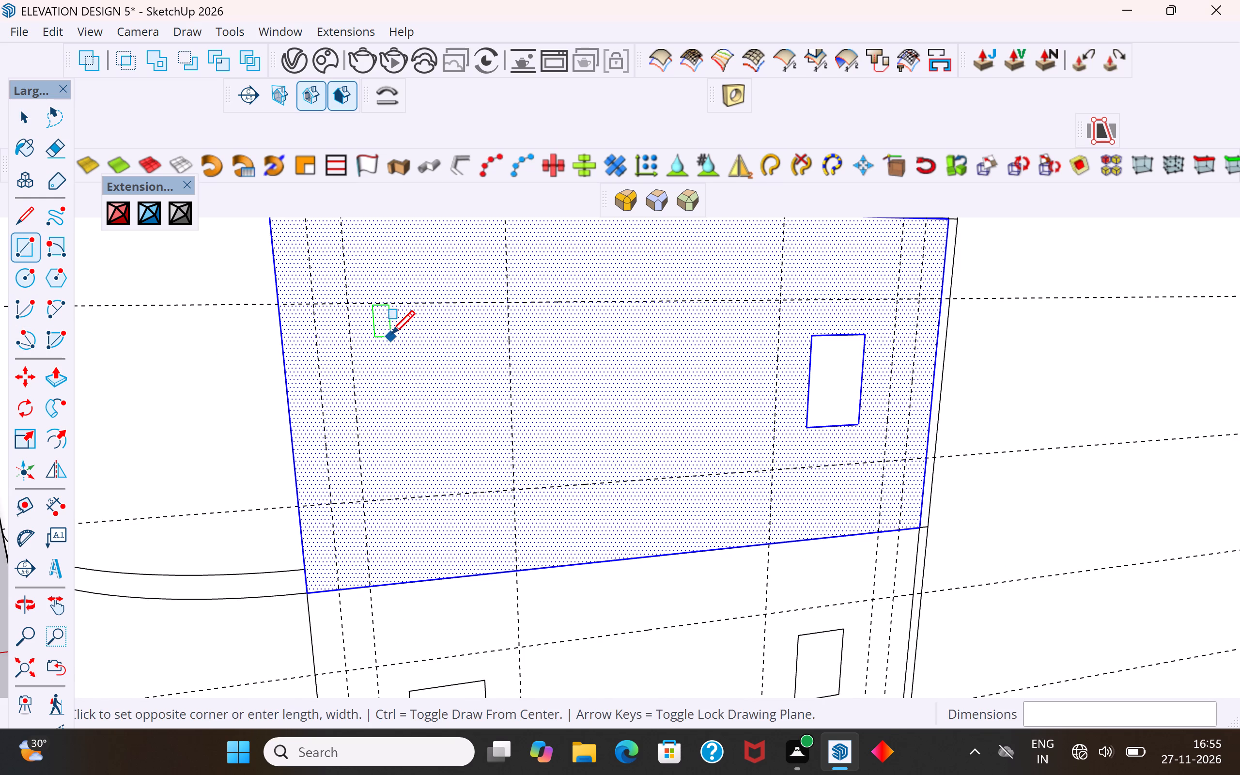
click(480, 437)
click(34, 118)
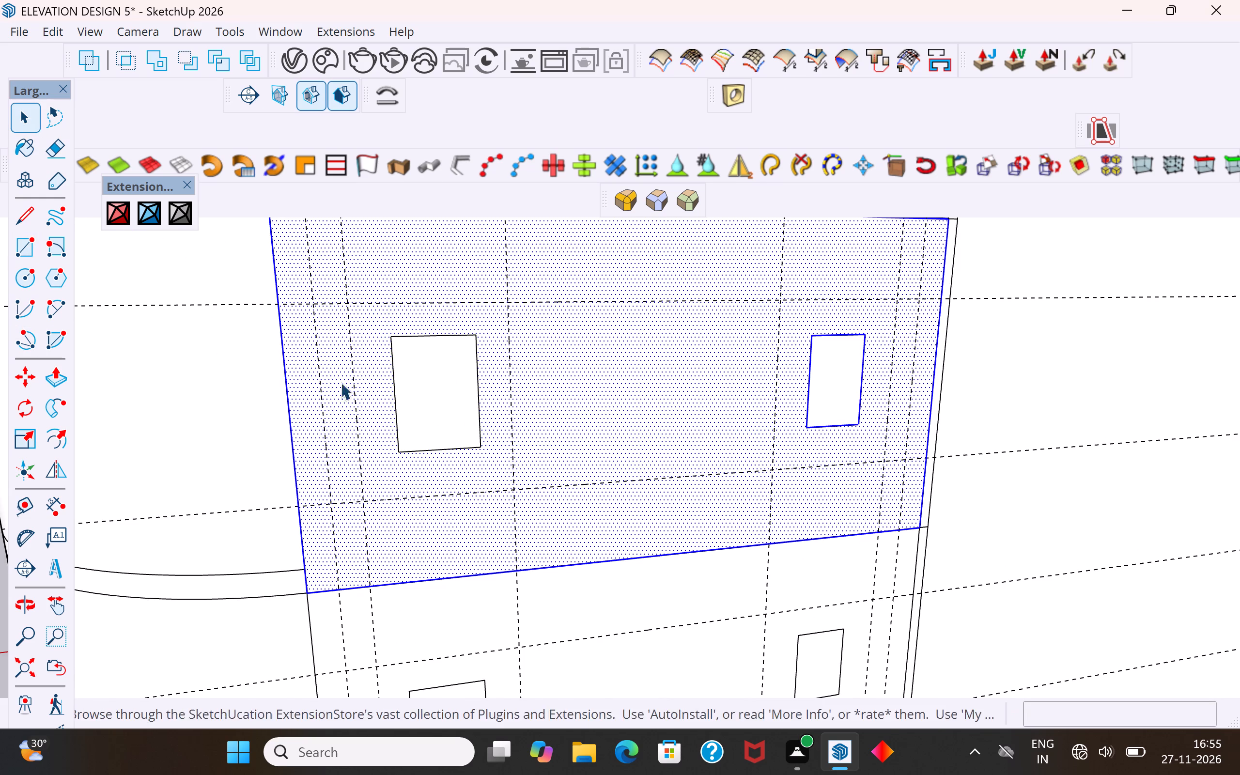
Push the new upper-floor rectangle near the curved end about 1'1" into the wall to form a recess.
scroll(368, 433, down, 5)
scroll(368, 433, up, 1)
scroll(368, 433, down, 7)
click(666, 626)
middle_drag(468, 479, 449, 538)
scroll(383, 490, up, 4)
click(372, 480)
scroll(375, 476, up, 6)
middle_drag(369, 457, 376, 428)
scroll(376, 428, up, 4)
click(376, 428)
middle_drag(422, 478, 441, 484)
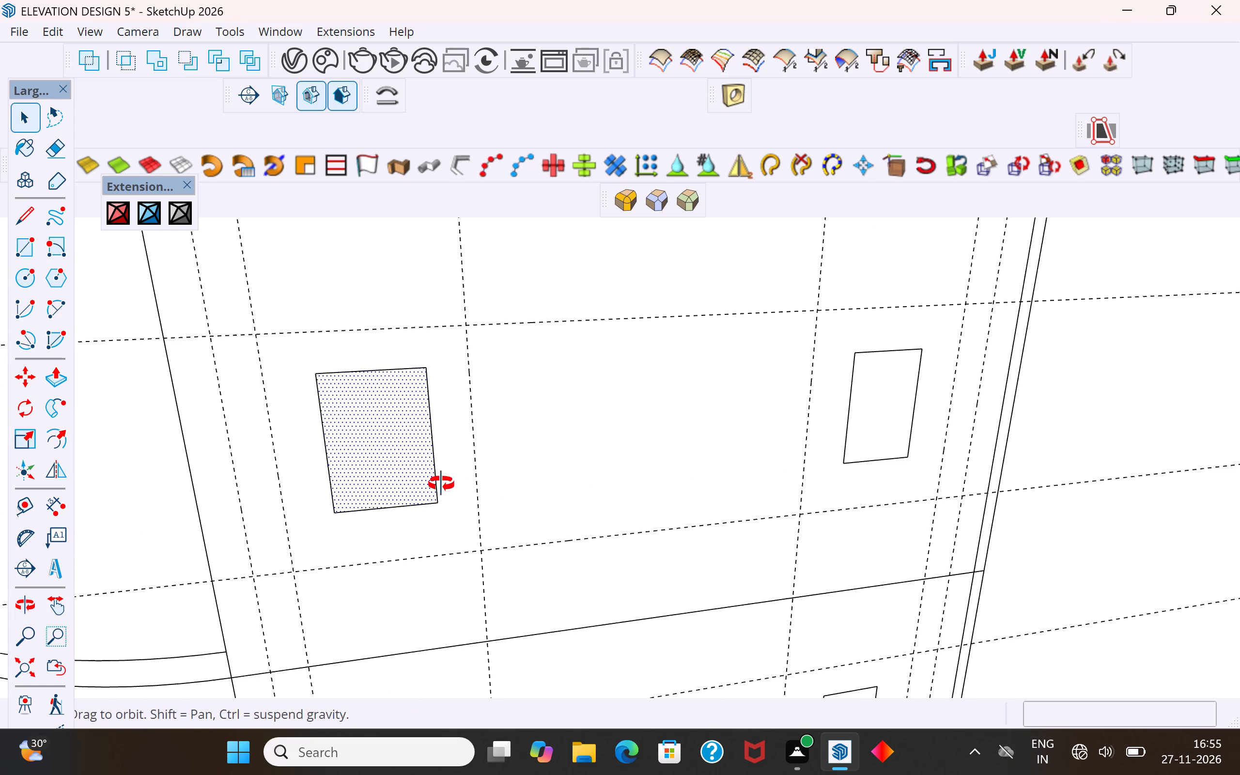
middle_drag(441, 484, 517, 505)
click(58, 381)
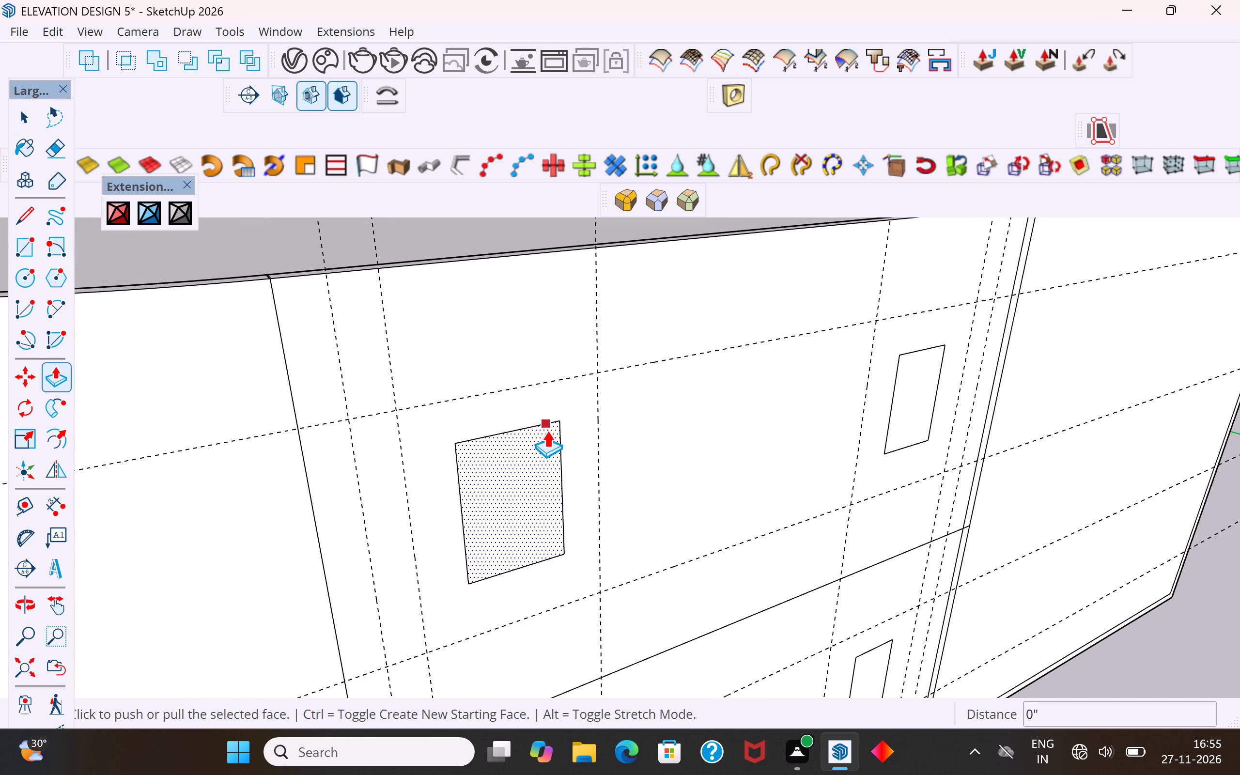
click(547, 430)
middle_drag(504, 437, 595, 518)
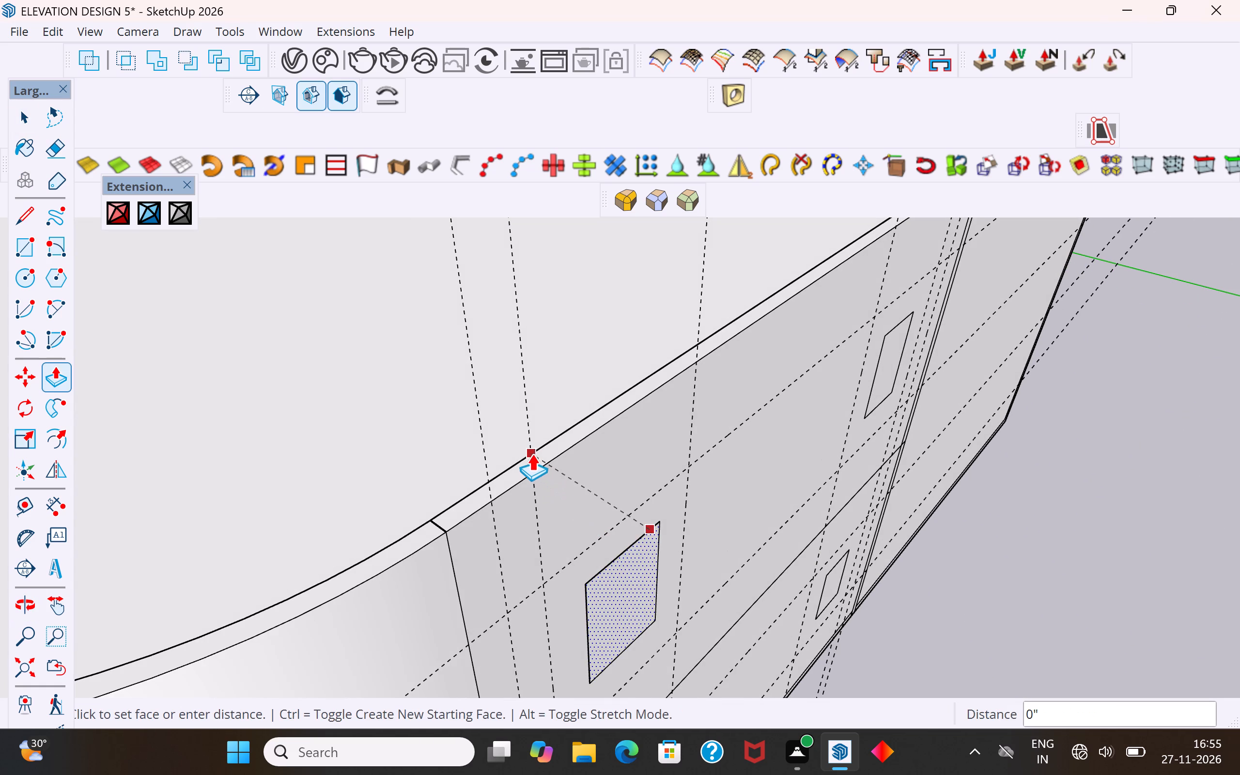
click(532, 453)
click(639, 607)
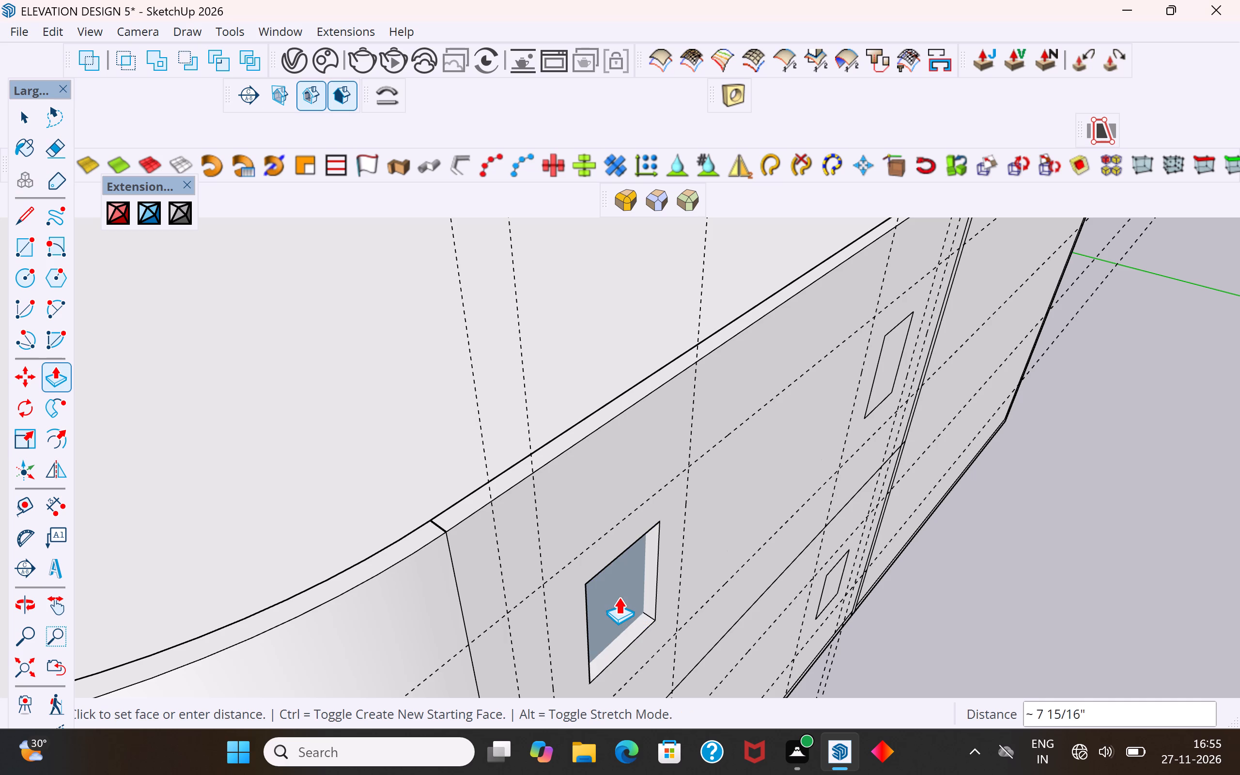
click(607, 586)
middle_drag(635, 589, 562, 377)
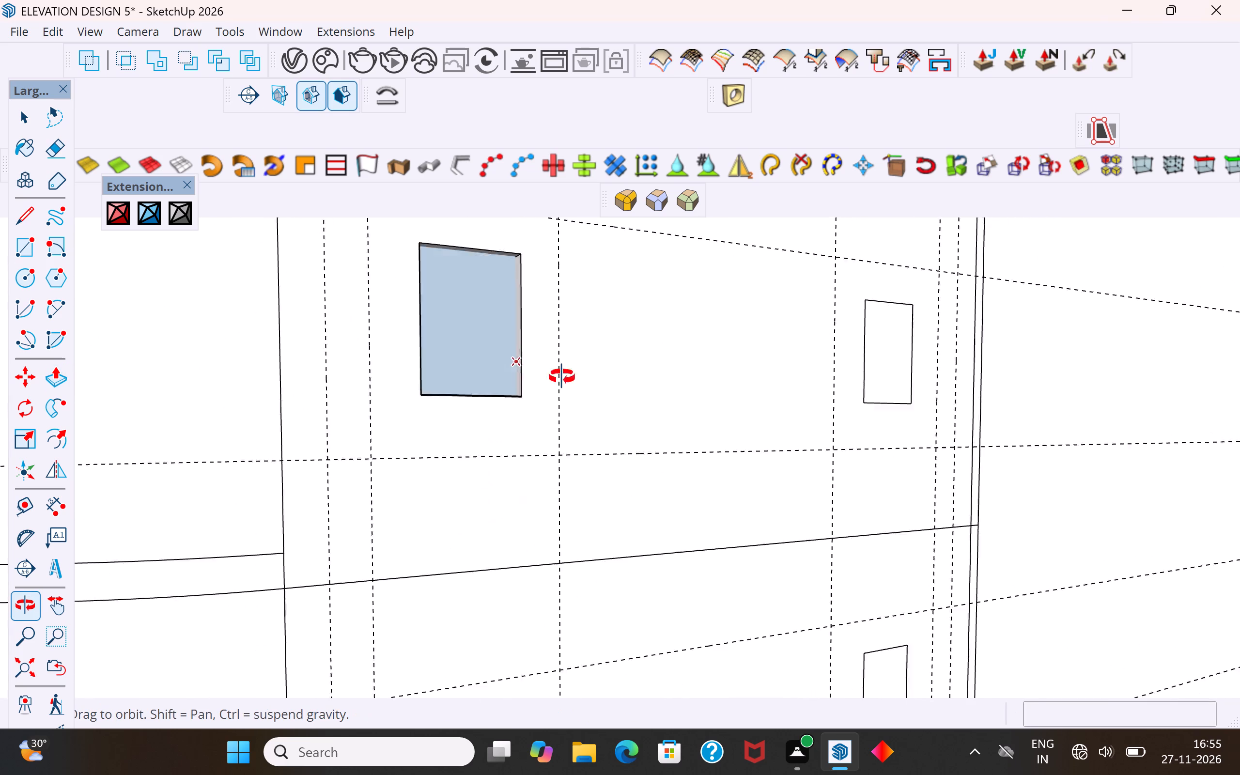
middle_drag(562, 377, 667, 474)
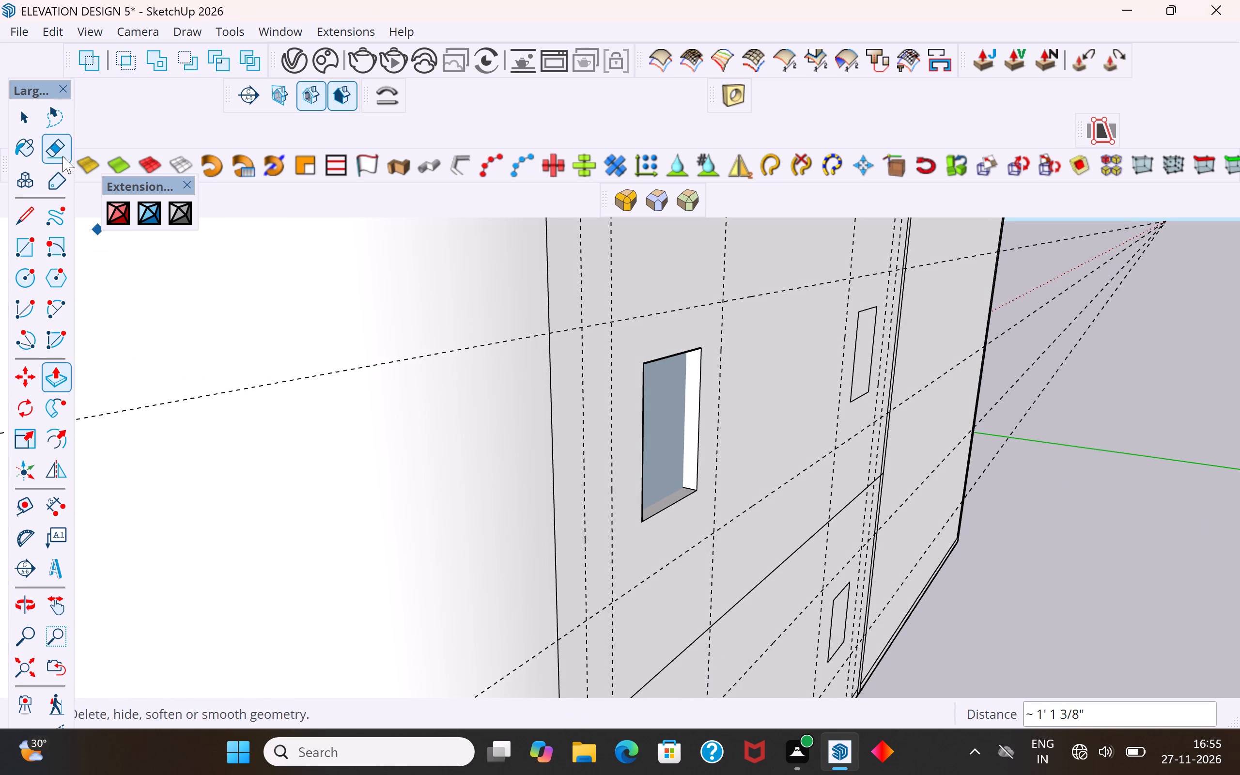
Delete the back face of the recess near the curved end on the upper floor.
click(23, 119)
click(1079, 601)
click(676, 456)
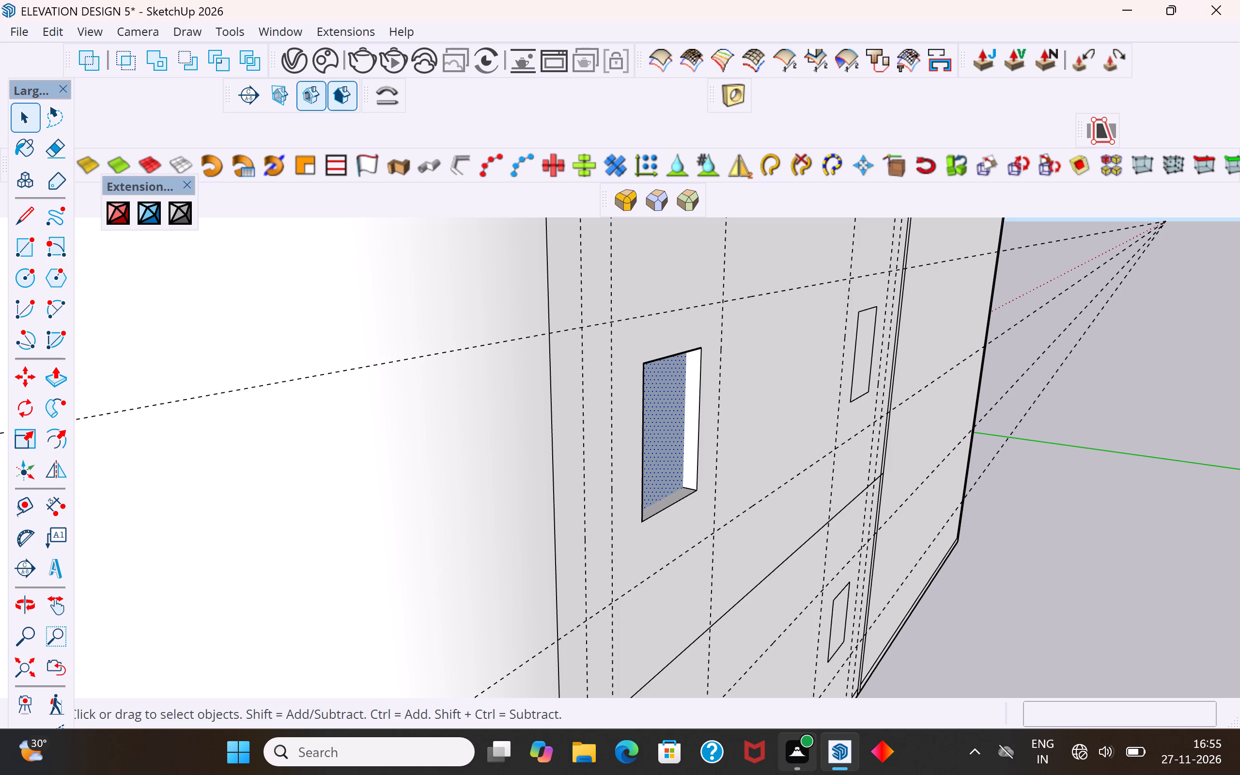
key(Delete)
Push the opening's side face toward the arched block about 1'1" to meet the nearest vertical guide.
middle_drag(635, 456, 505, 452)
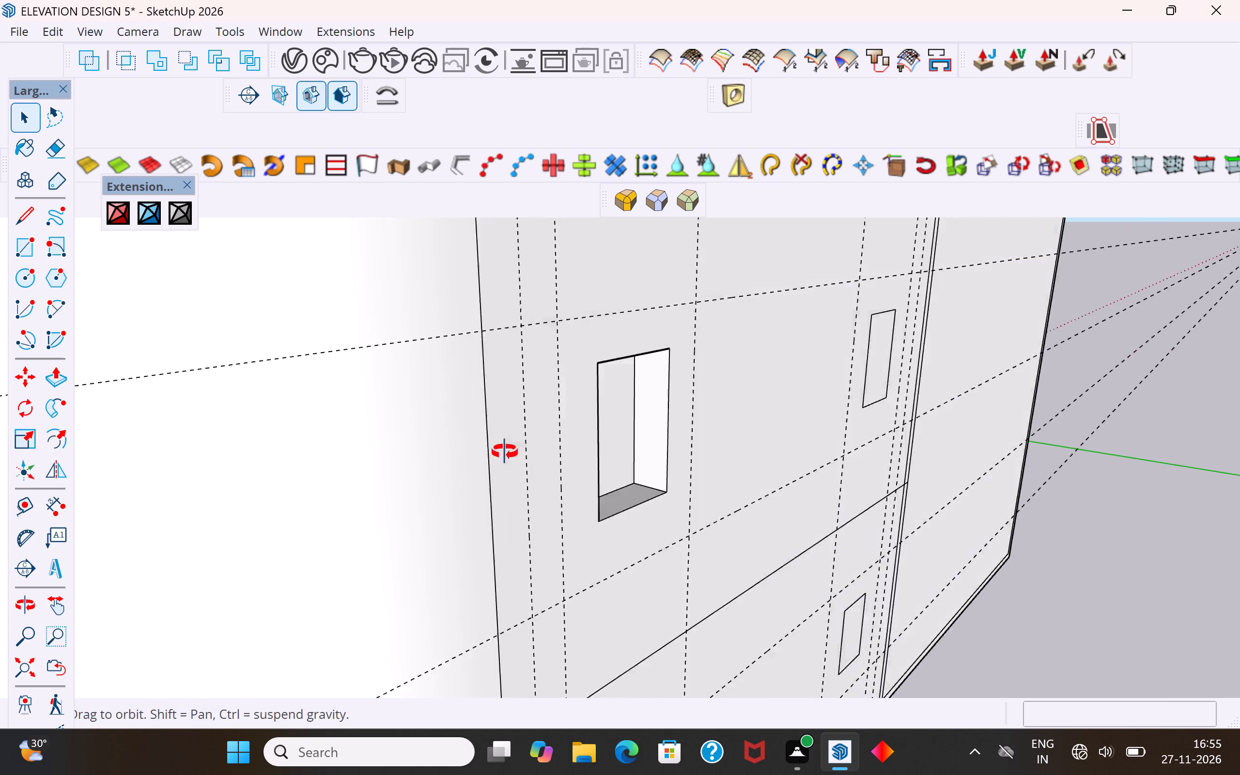
middle_drag(505, 452, 452, 443)
scroll(483, 468, down, 4)
middle_drag(477, 484, 585, 483)
scroll(598, 426, up, 3)
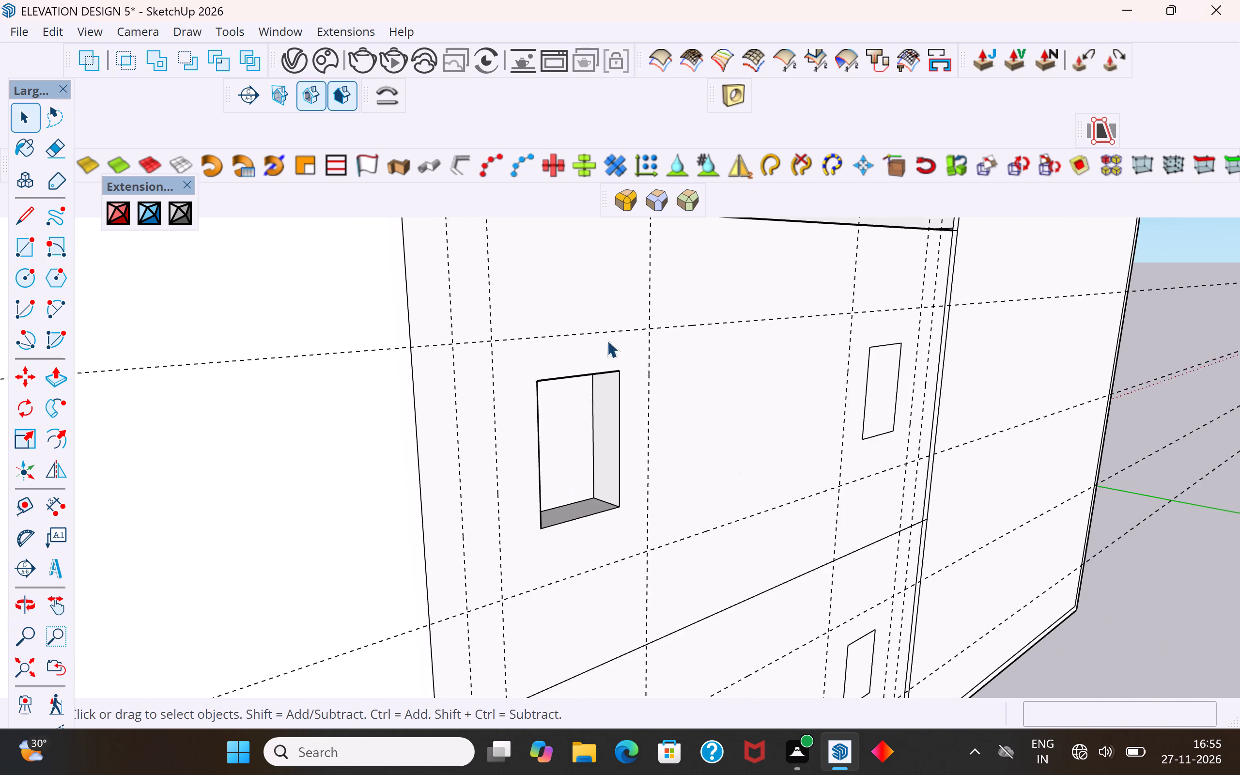
scroll(607, 340, up, 2)
scroll(603, 396, up, 4)
click(604, 445)
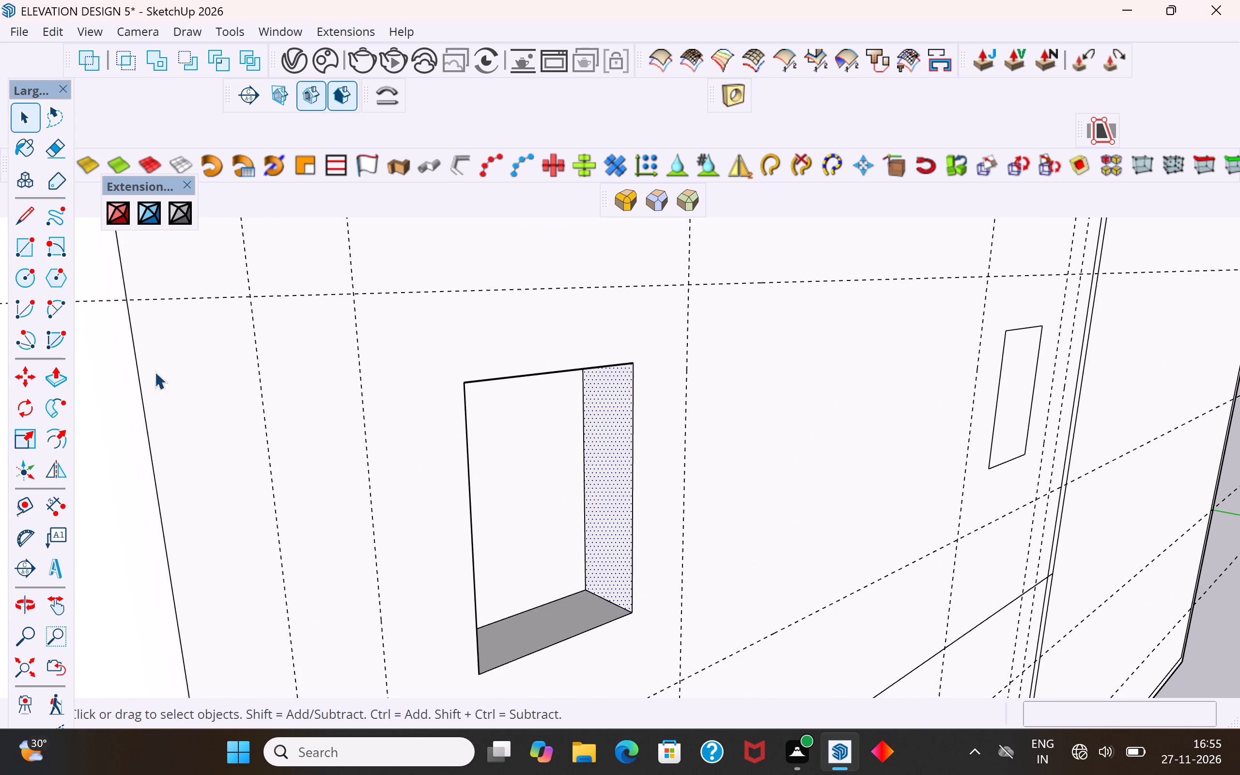
click(64, 386)
click(631, 603)
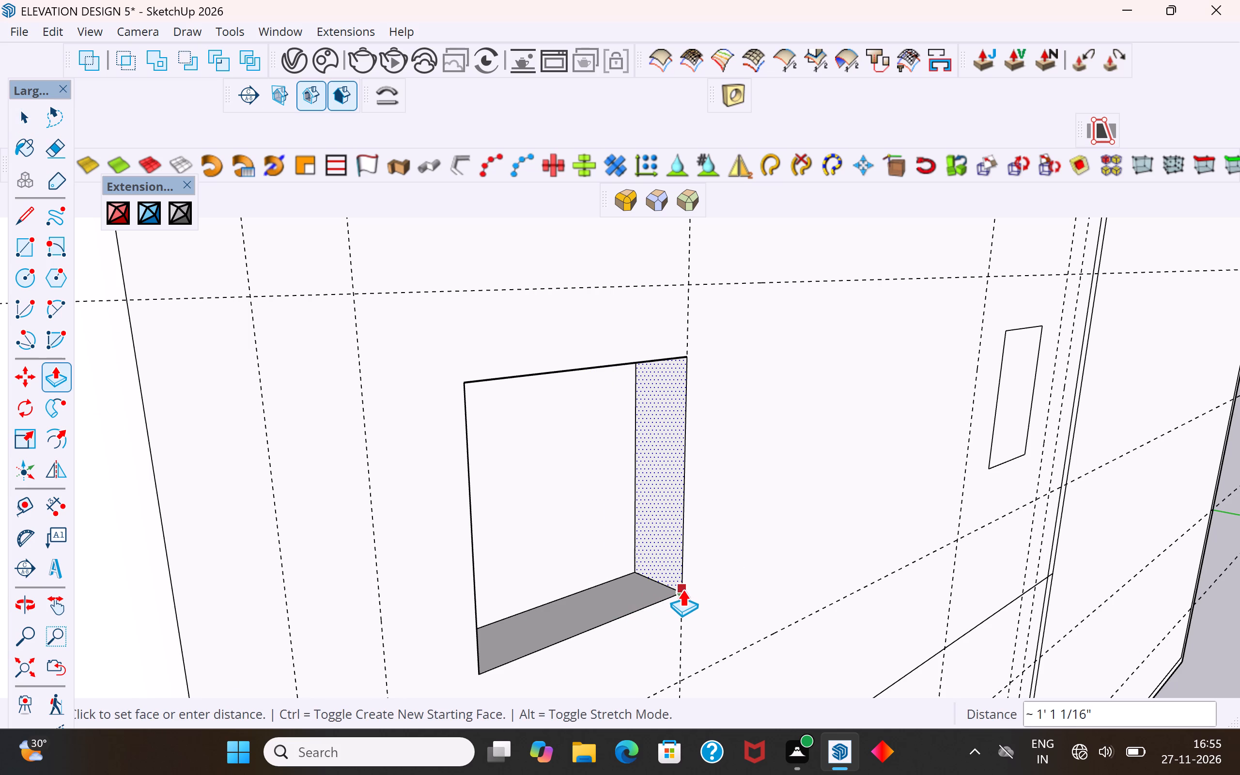
click(682, 589)
click(32, 111)
Push the upper-floor opening's bottom face down to the horizontal guide below it.
scroll(577, 454, down, 3)
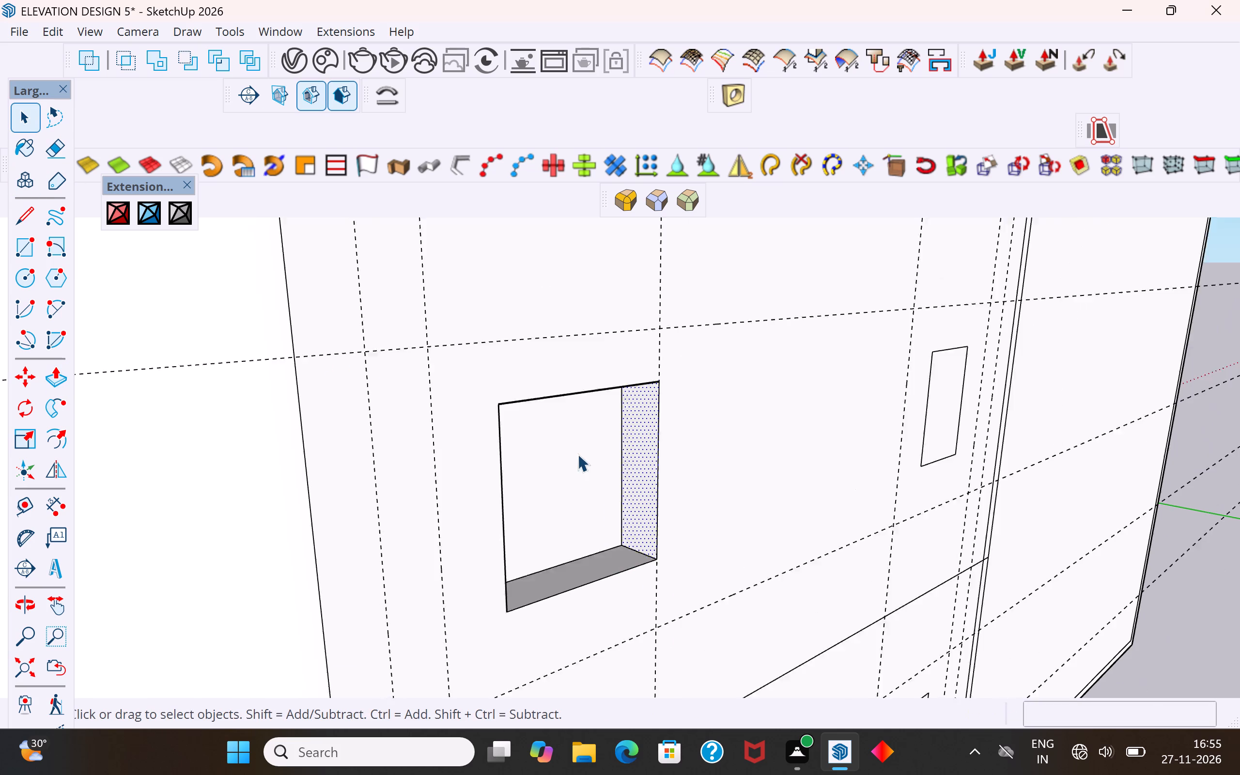
scroll(577, 454, down, 5)
scroll(585, 419, up, 1)
scroll(585, 419, down, 8)
click(899, 608)
middle_drag(649, 502, 502, 559)
scroll(494, 562, down, 1)
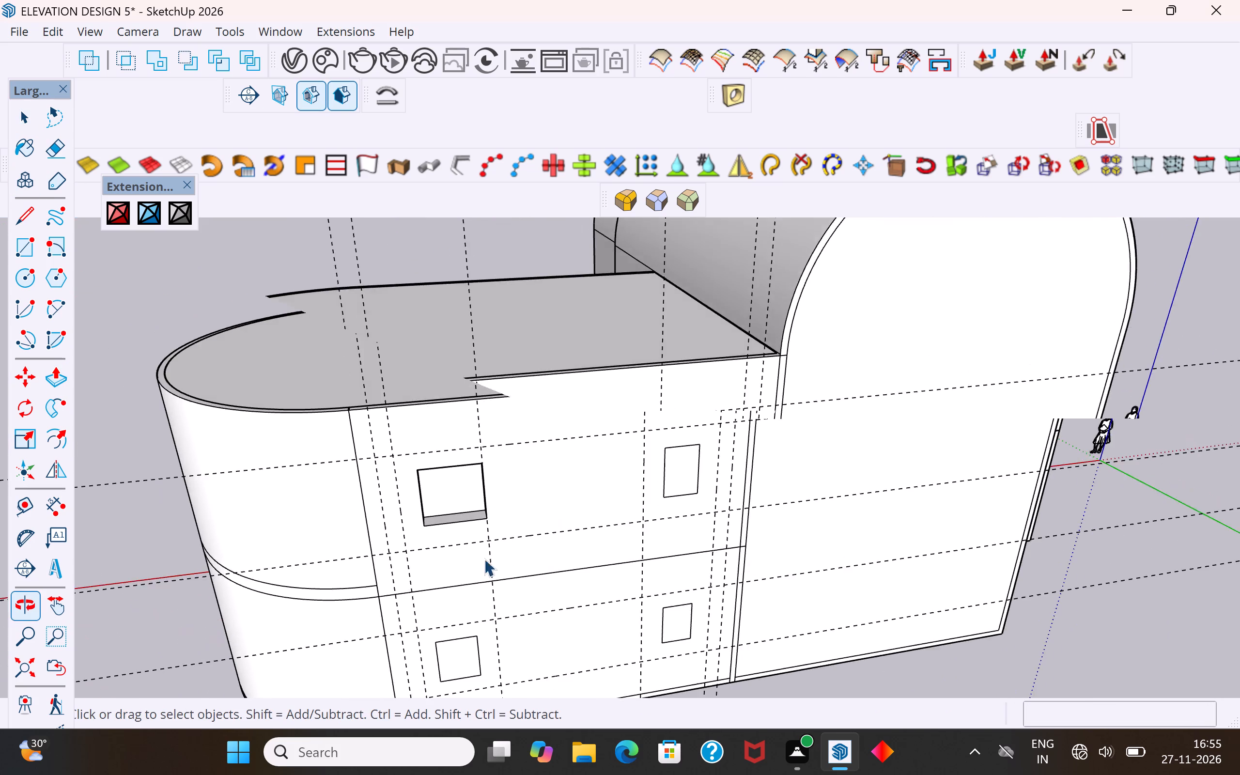
scroll(467, 518, up, 10)
click(455, 511)
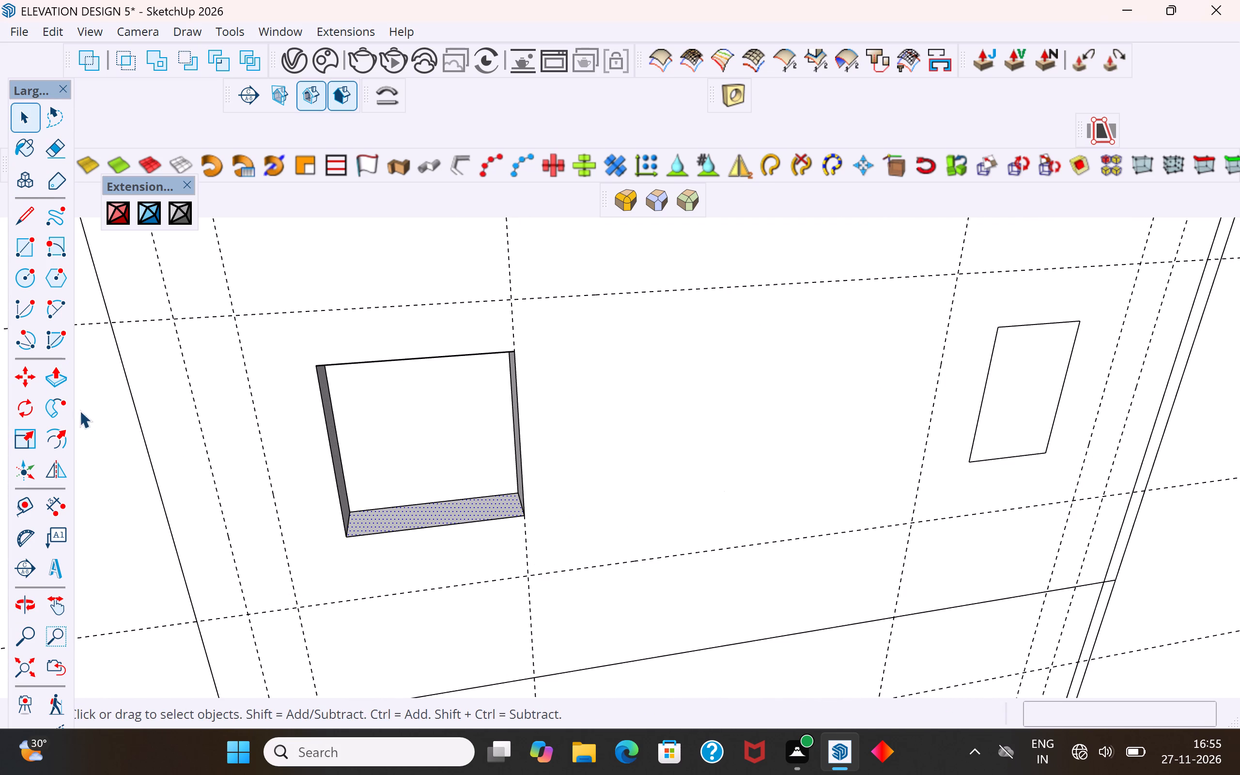
click(63, 383)
click(427, 527)
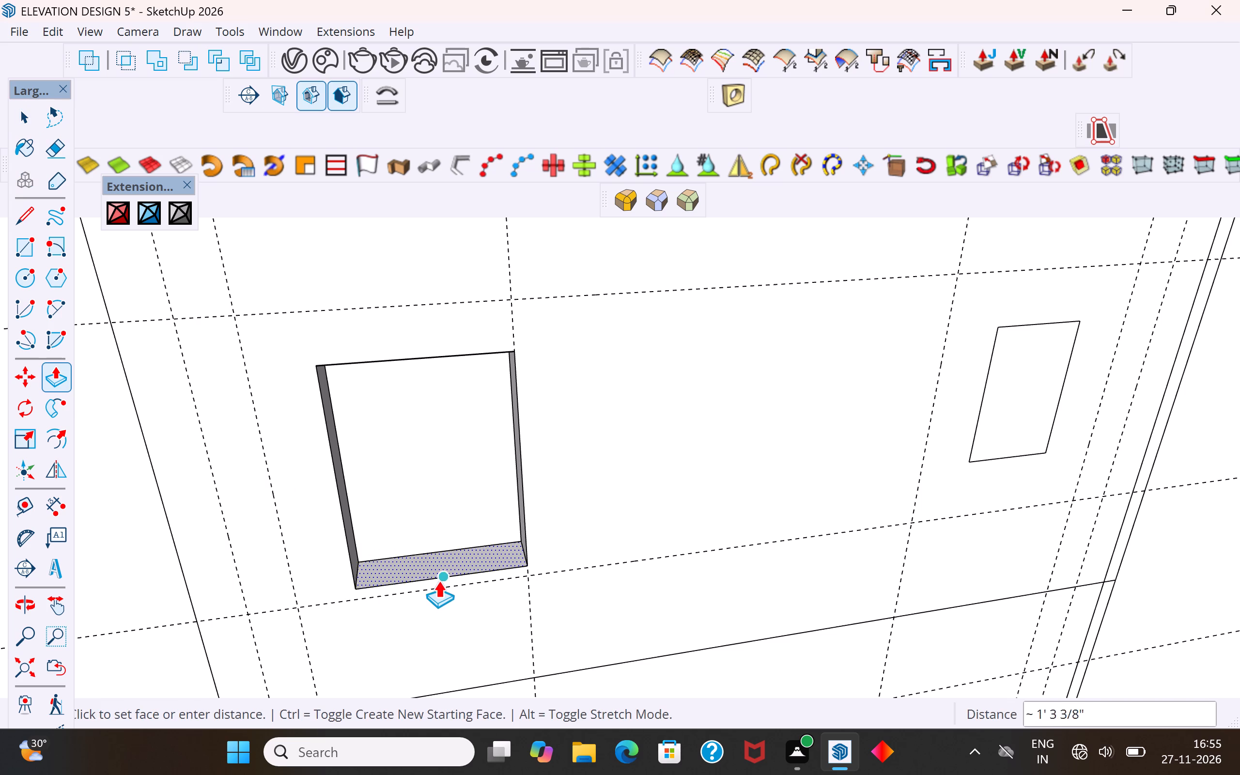
click(439, 587)
click(21, 124)
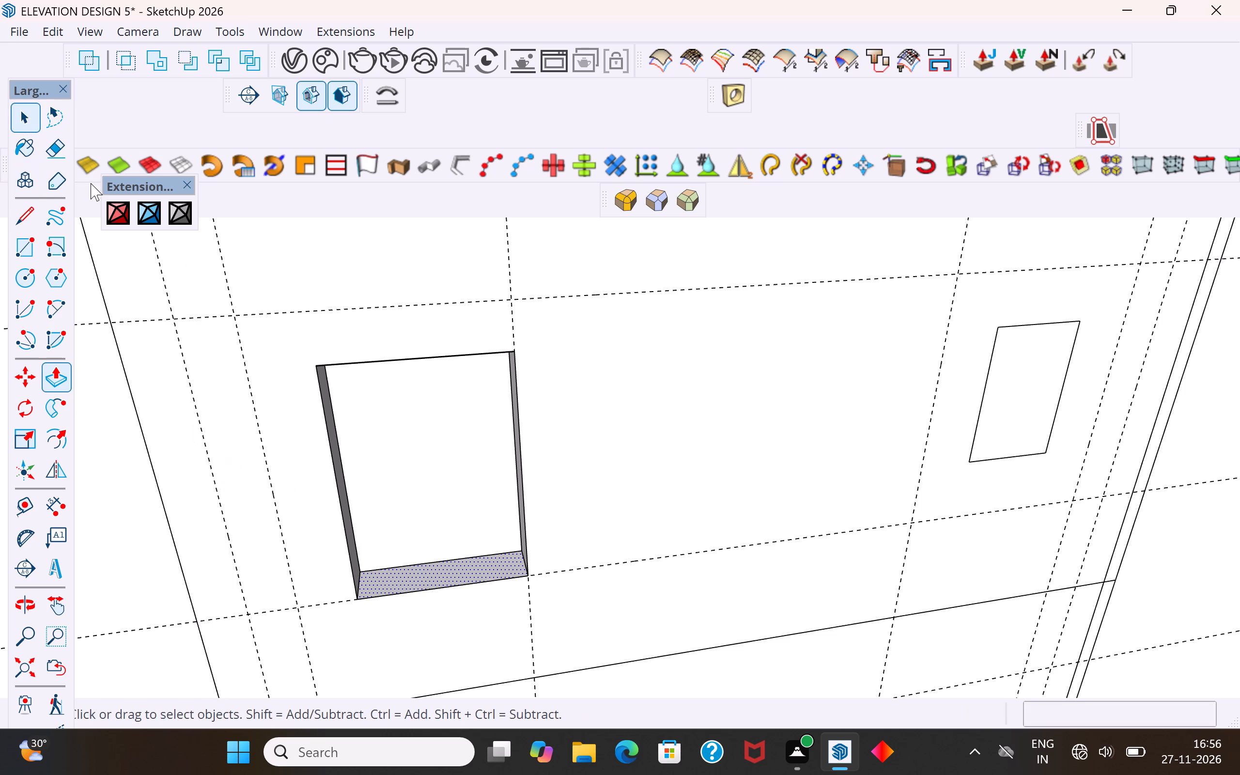
Push the opening's other side face toward the curved end about 1'3" to meet the vertical guide.
scroll(796, 408, down, 6)
middle_drag(772, 459, 586, 342)
scroll(381, 243, up, 5)
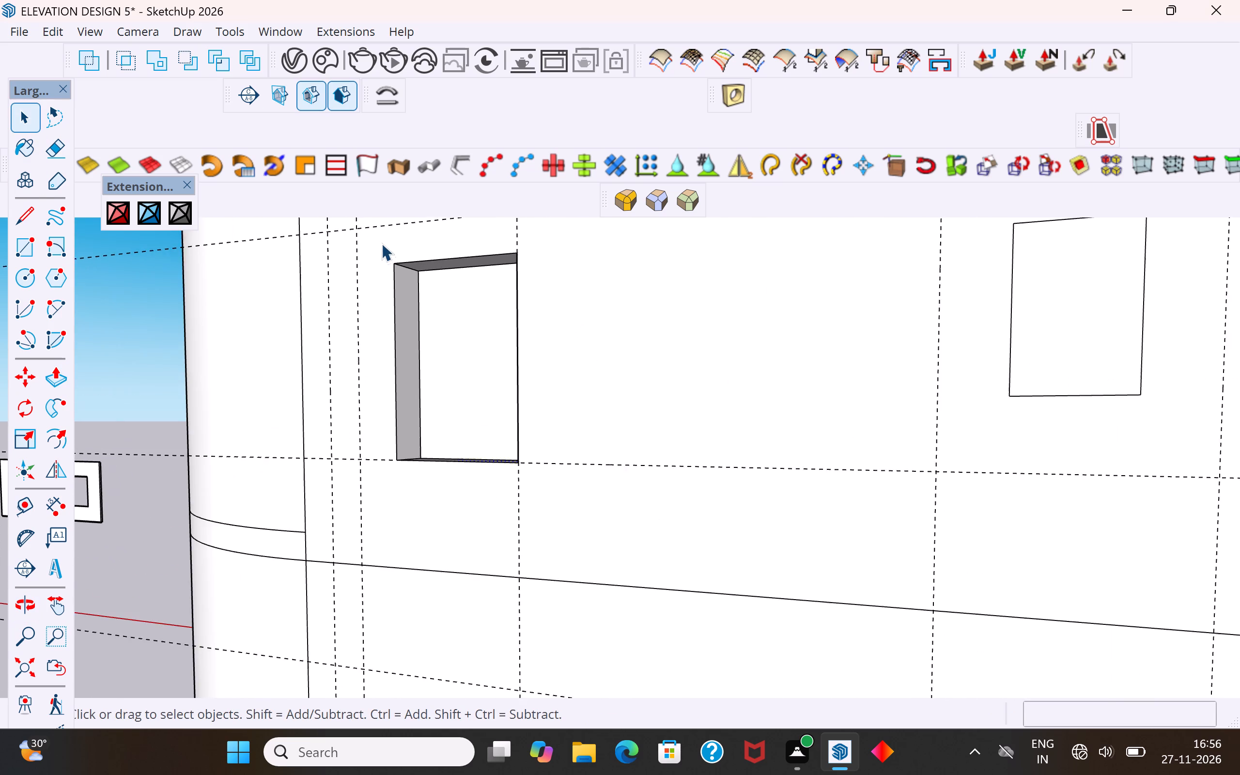
scroll(381, 243, up, 8)
click(437, 413)
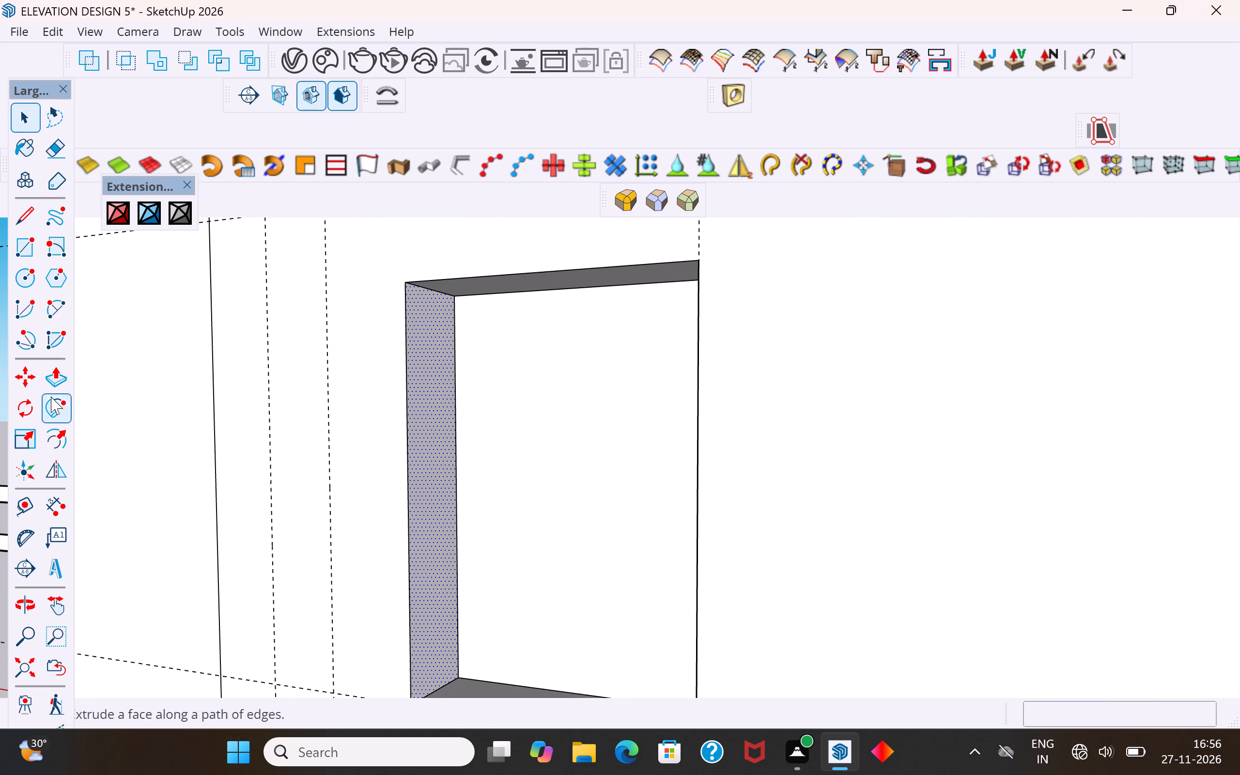
click(62, 380)
click(407, 507)
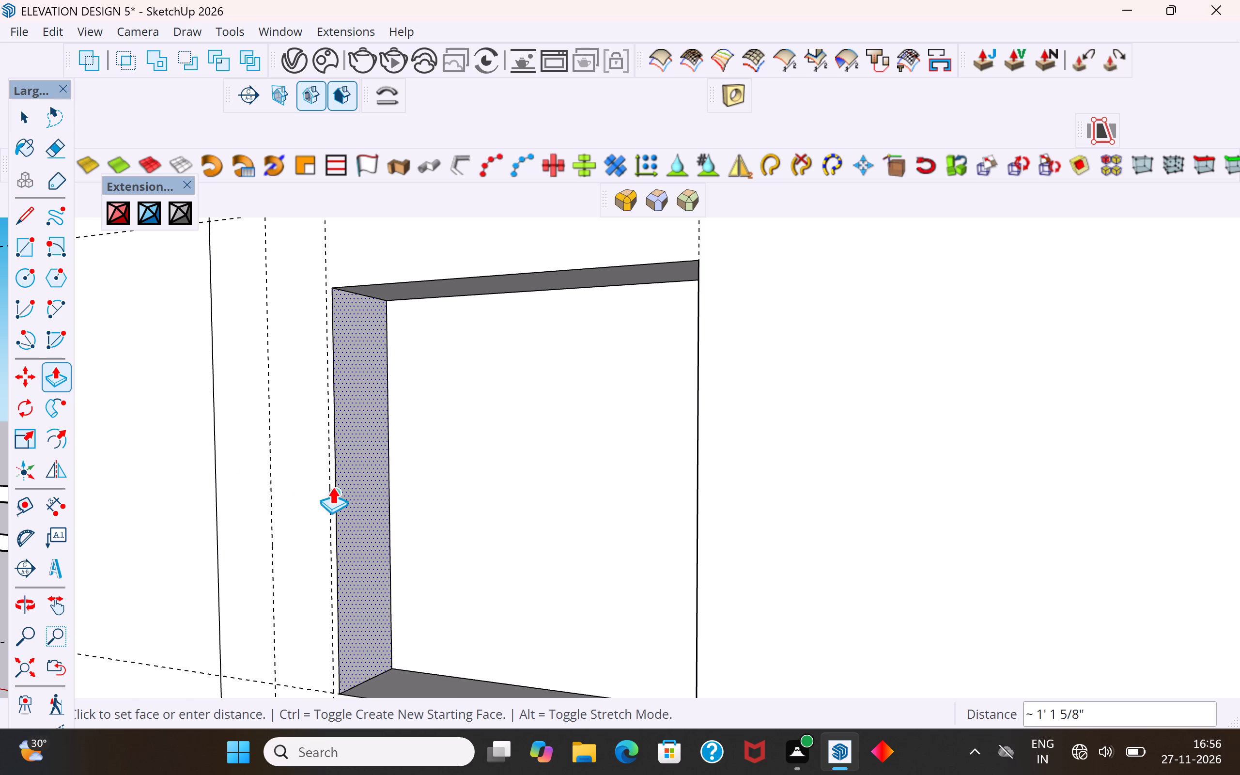
click(331, 486)
scroll(356, 586, down, 6)
middle_drag(374, 588, 608, 501)
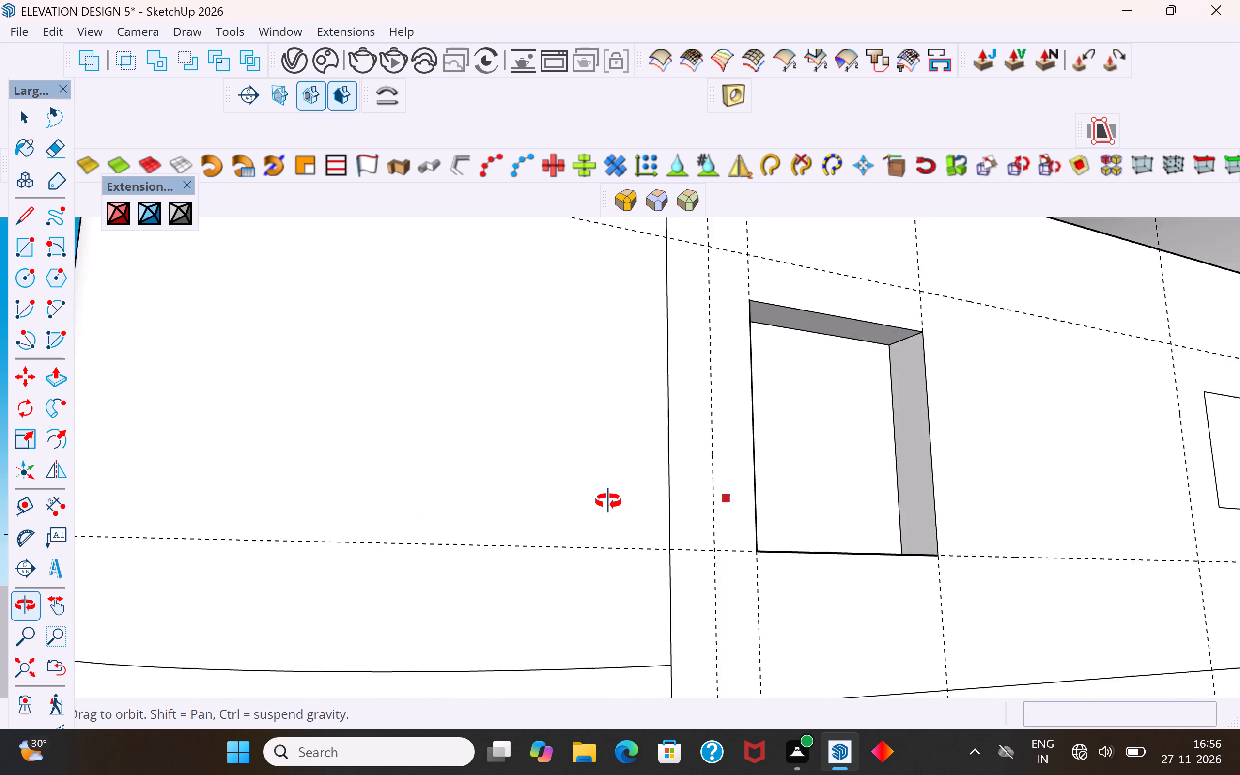
middle_drag(608, 501, 460, 604)
middle_drag(597, 581, 618, 632)
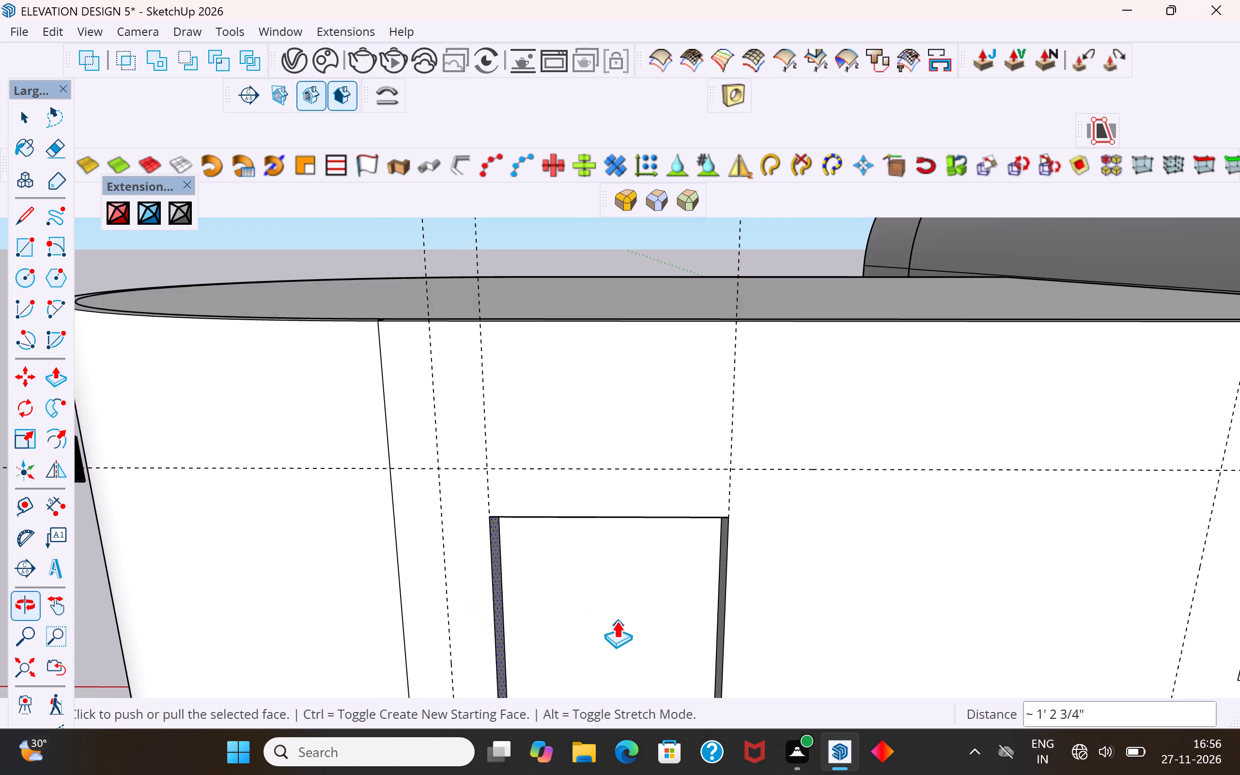
scroll(616, 619, up, 9)
scroll(631, 592, down, 1)
scroll(631, 592, up, 1)
scroll(631, 590, down, 1)
scroll(652, 566, up, 5)
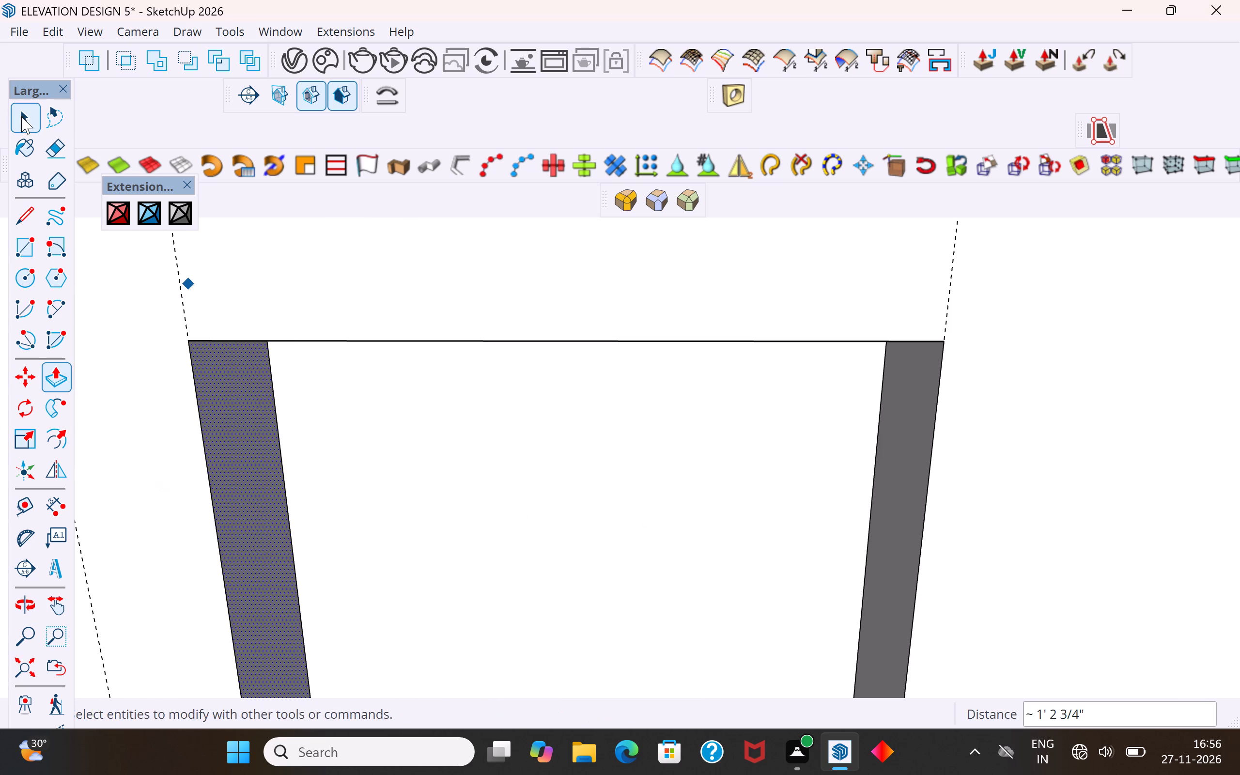
click(21, 116)
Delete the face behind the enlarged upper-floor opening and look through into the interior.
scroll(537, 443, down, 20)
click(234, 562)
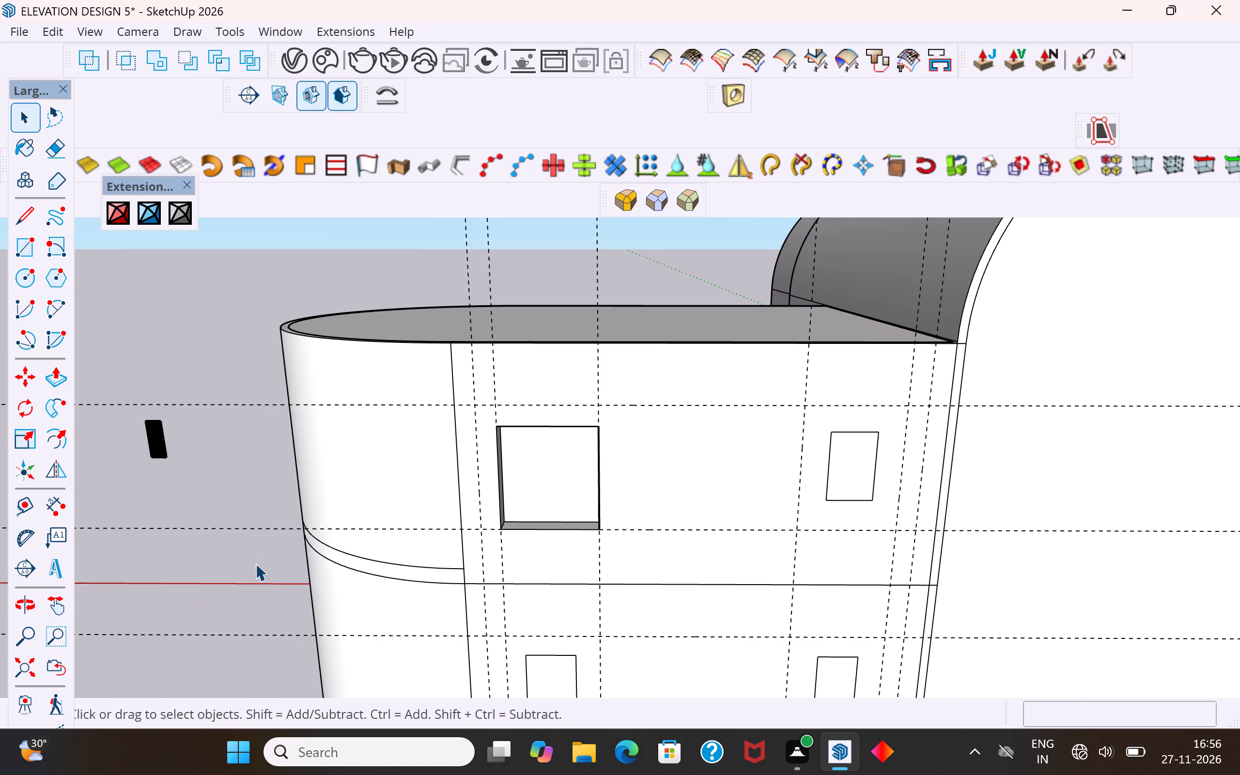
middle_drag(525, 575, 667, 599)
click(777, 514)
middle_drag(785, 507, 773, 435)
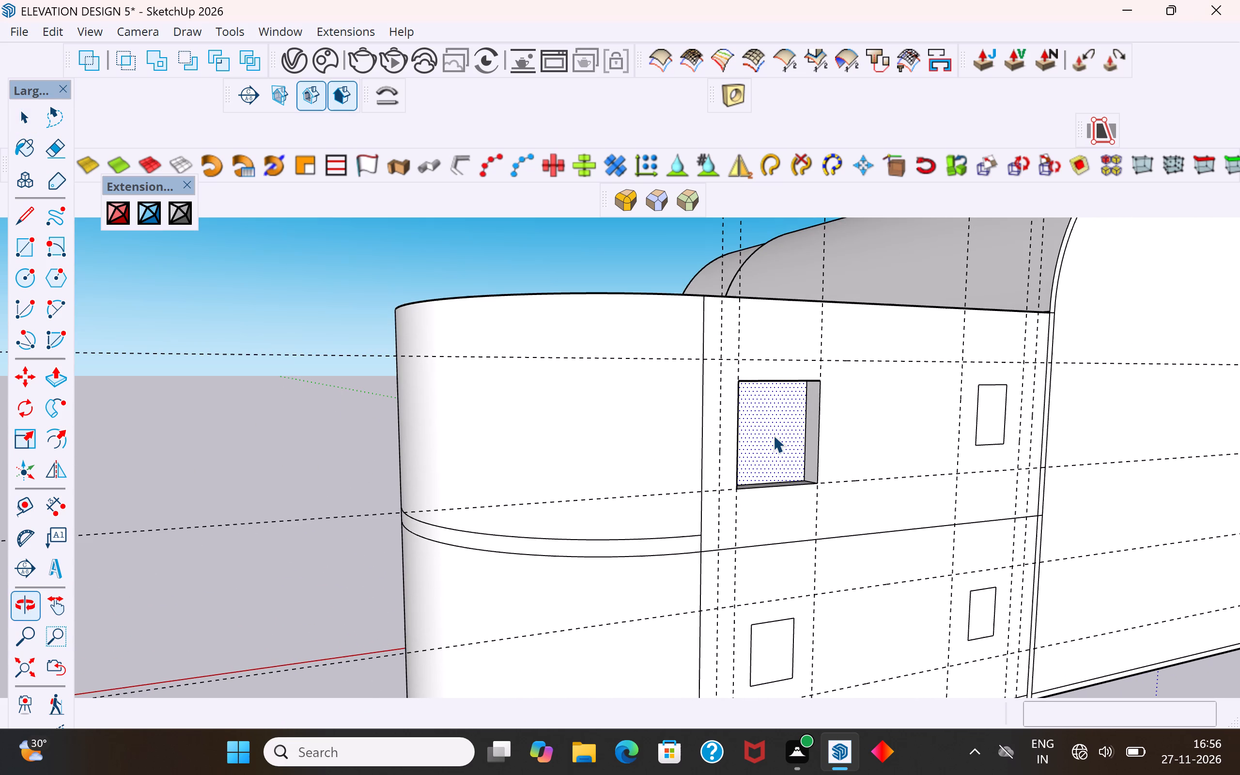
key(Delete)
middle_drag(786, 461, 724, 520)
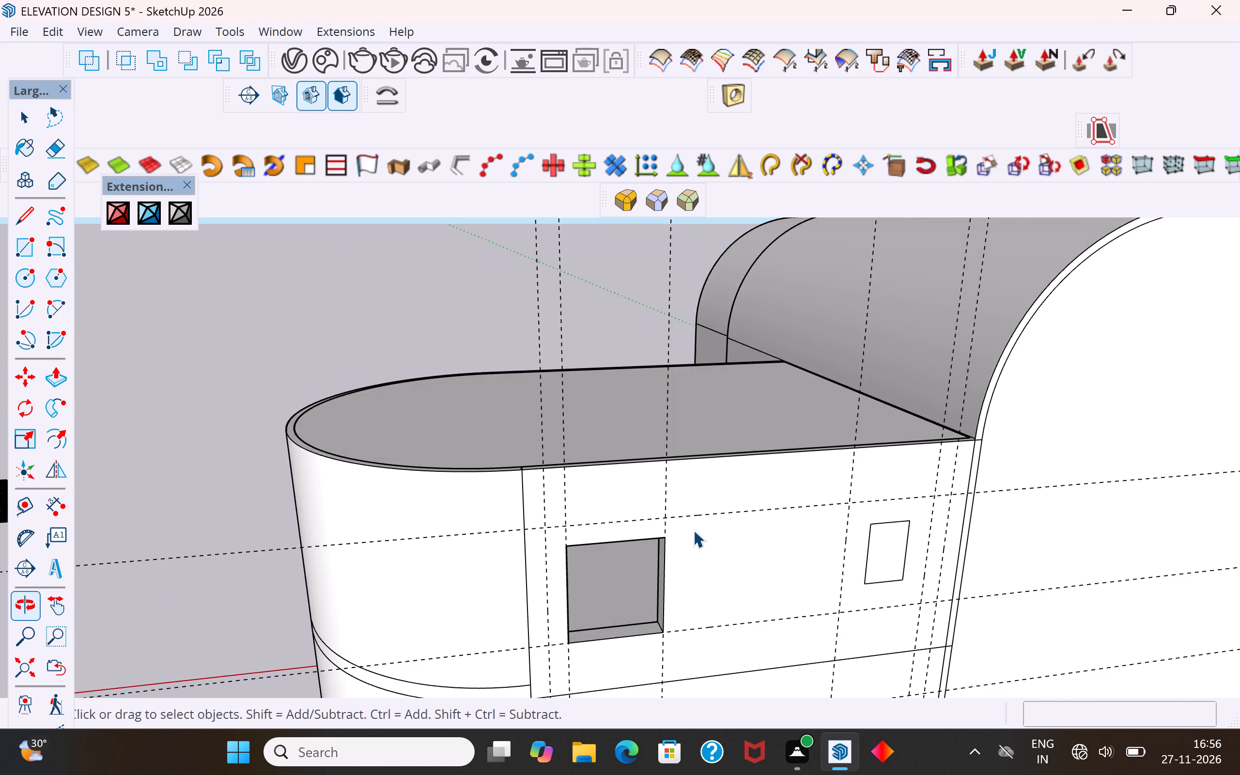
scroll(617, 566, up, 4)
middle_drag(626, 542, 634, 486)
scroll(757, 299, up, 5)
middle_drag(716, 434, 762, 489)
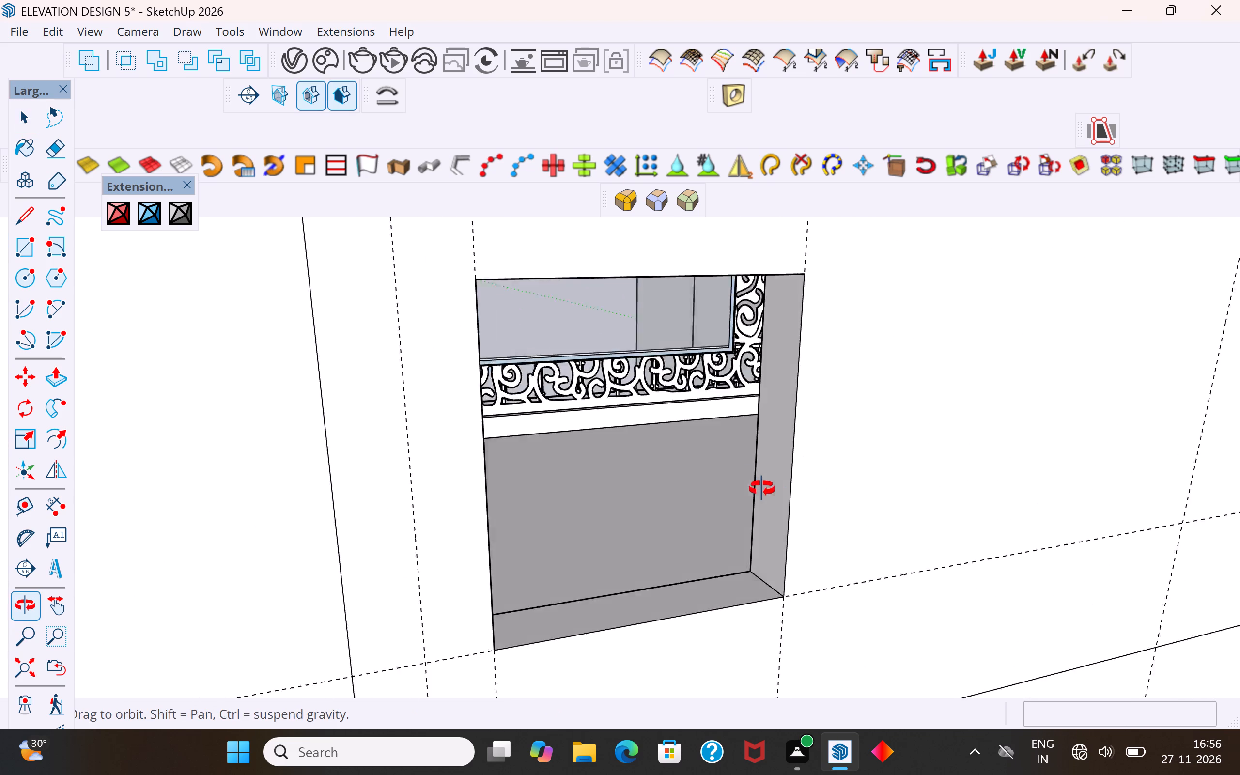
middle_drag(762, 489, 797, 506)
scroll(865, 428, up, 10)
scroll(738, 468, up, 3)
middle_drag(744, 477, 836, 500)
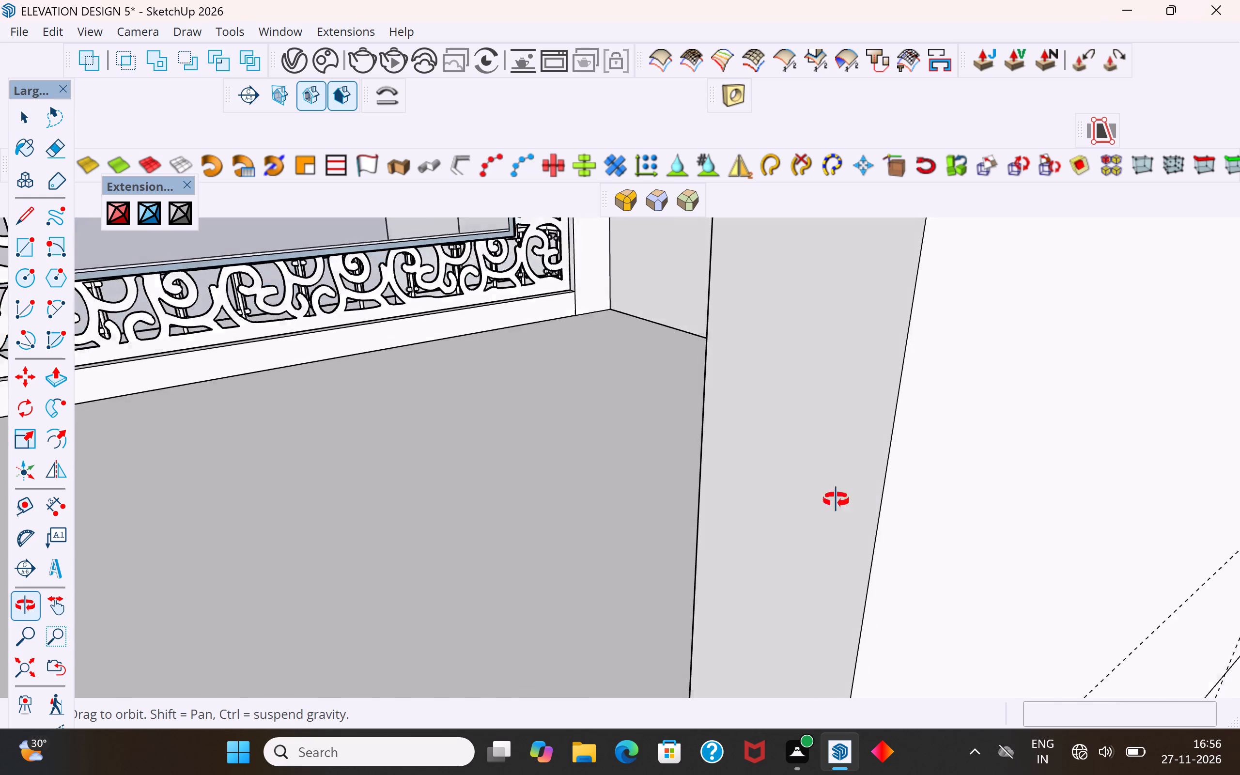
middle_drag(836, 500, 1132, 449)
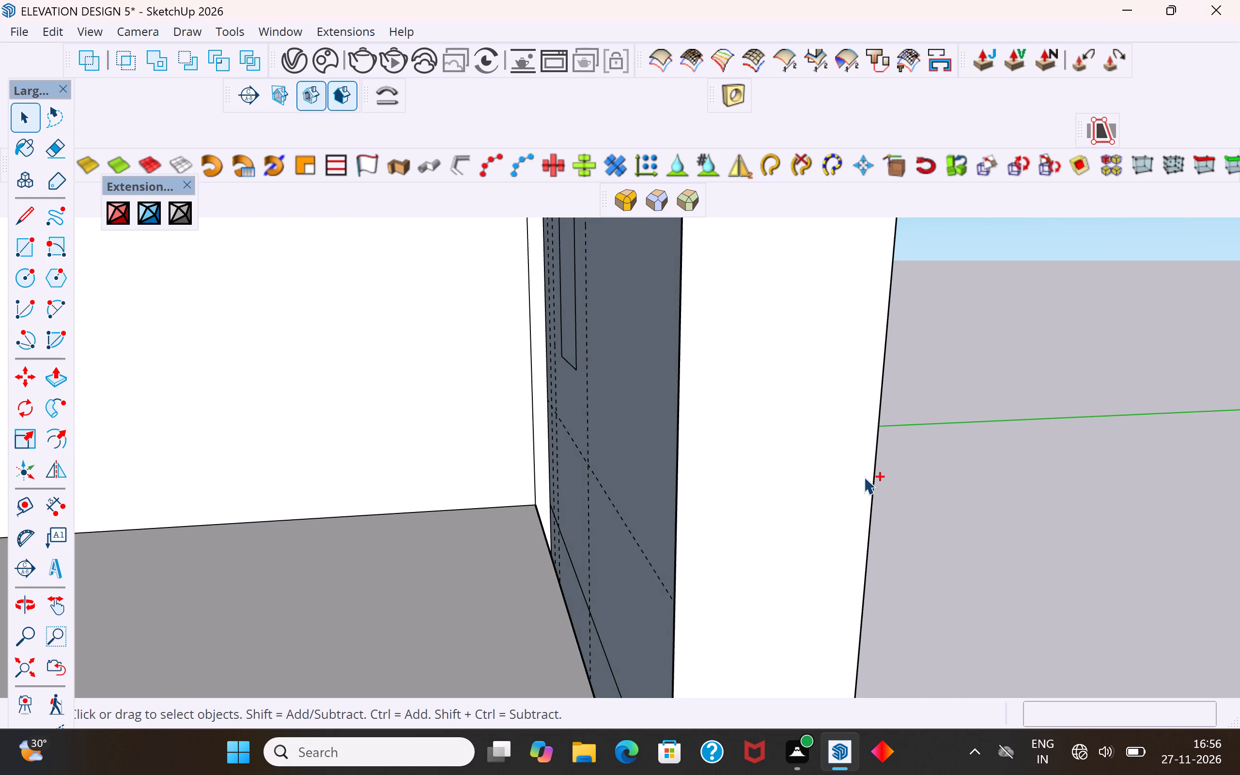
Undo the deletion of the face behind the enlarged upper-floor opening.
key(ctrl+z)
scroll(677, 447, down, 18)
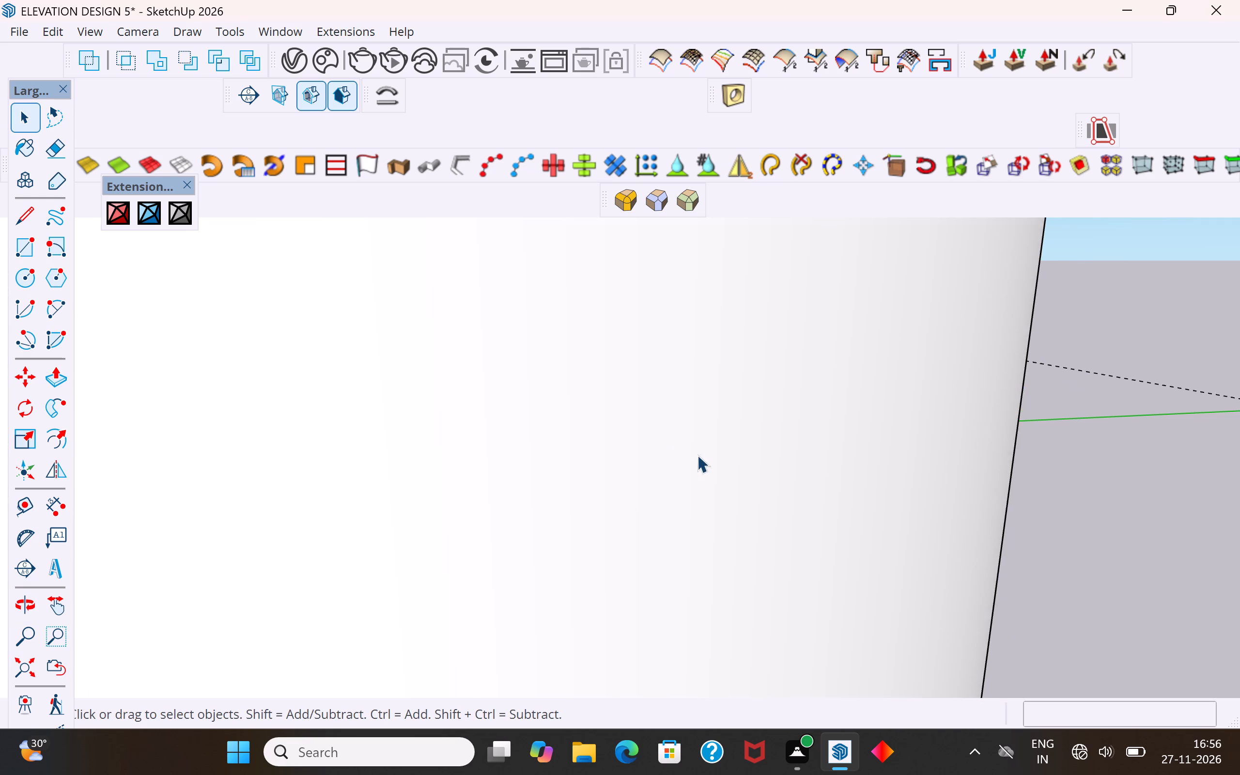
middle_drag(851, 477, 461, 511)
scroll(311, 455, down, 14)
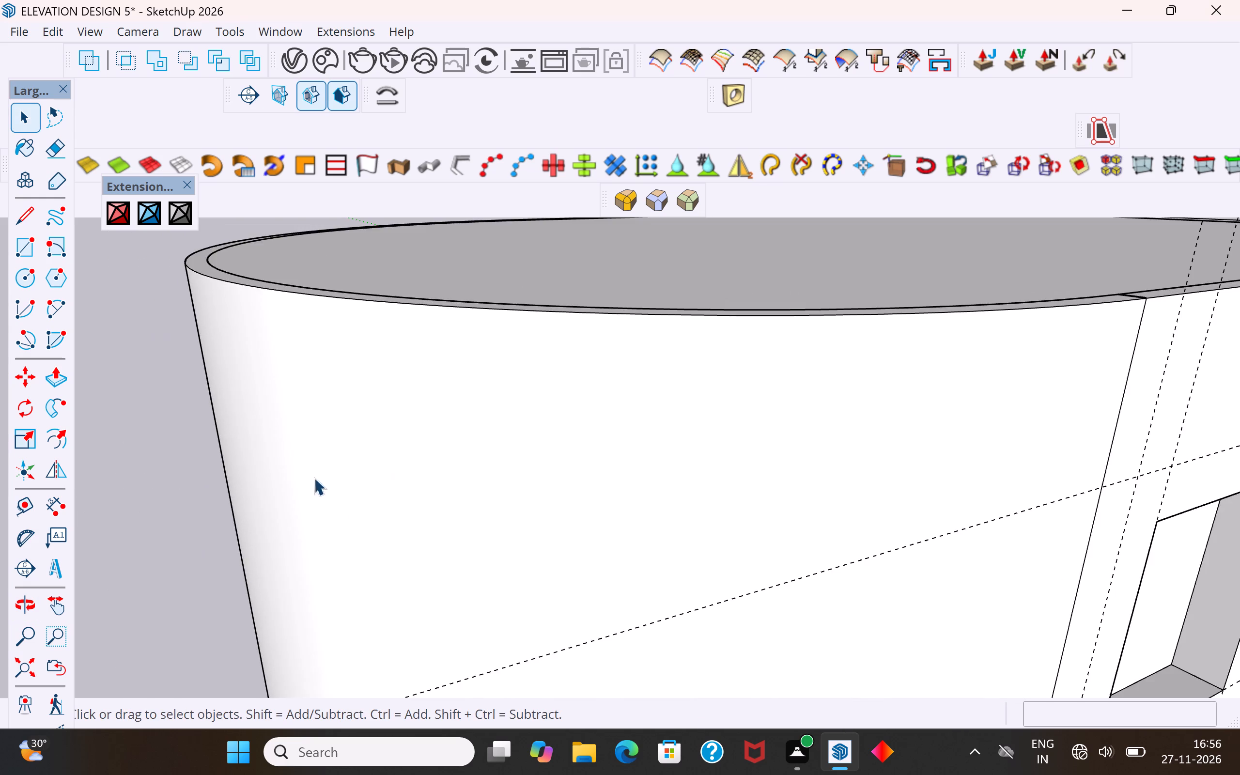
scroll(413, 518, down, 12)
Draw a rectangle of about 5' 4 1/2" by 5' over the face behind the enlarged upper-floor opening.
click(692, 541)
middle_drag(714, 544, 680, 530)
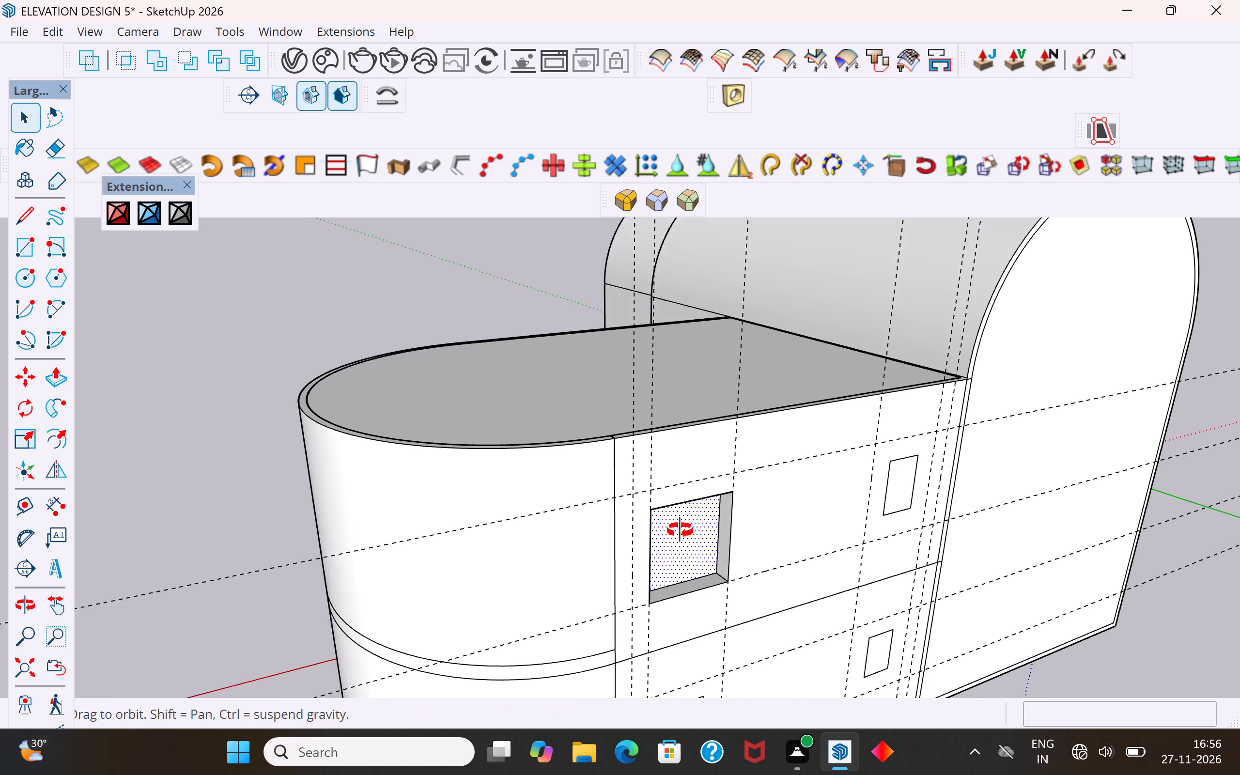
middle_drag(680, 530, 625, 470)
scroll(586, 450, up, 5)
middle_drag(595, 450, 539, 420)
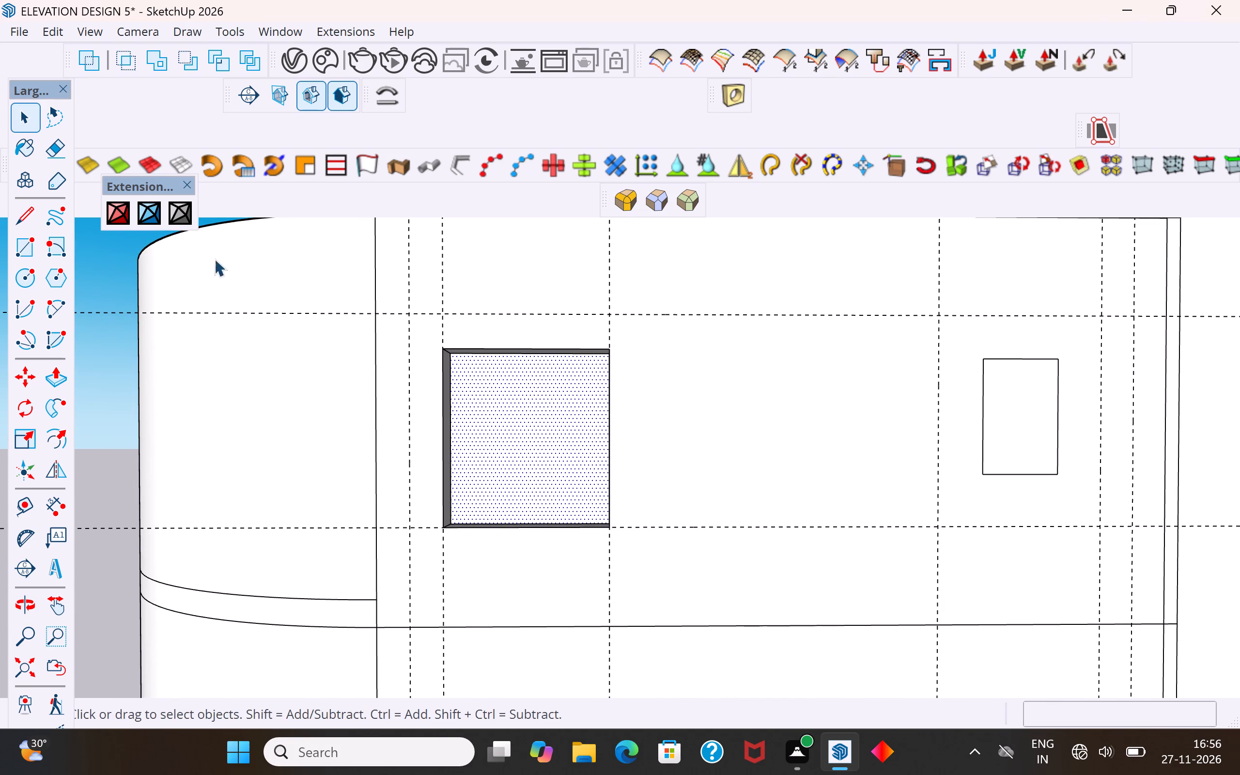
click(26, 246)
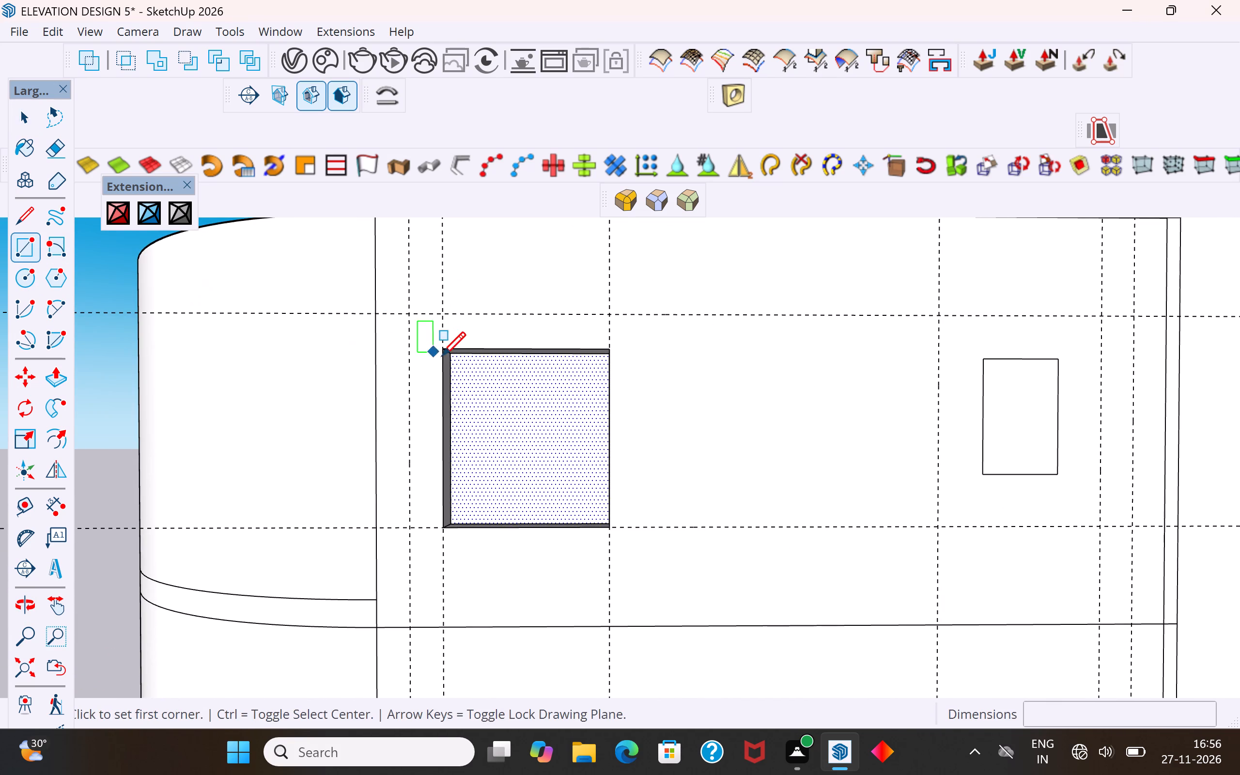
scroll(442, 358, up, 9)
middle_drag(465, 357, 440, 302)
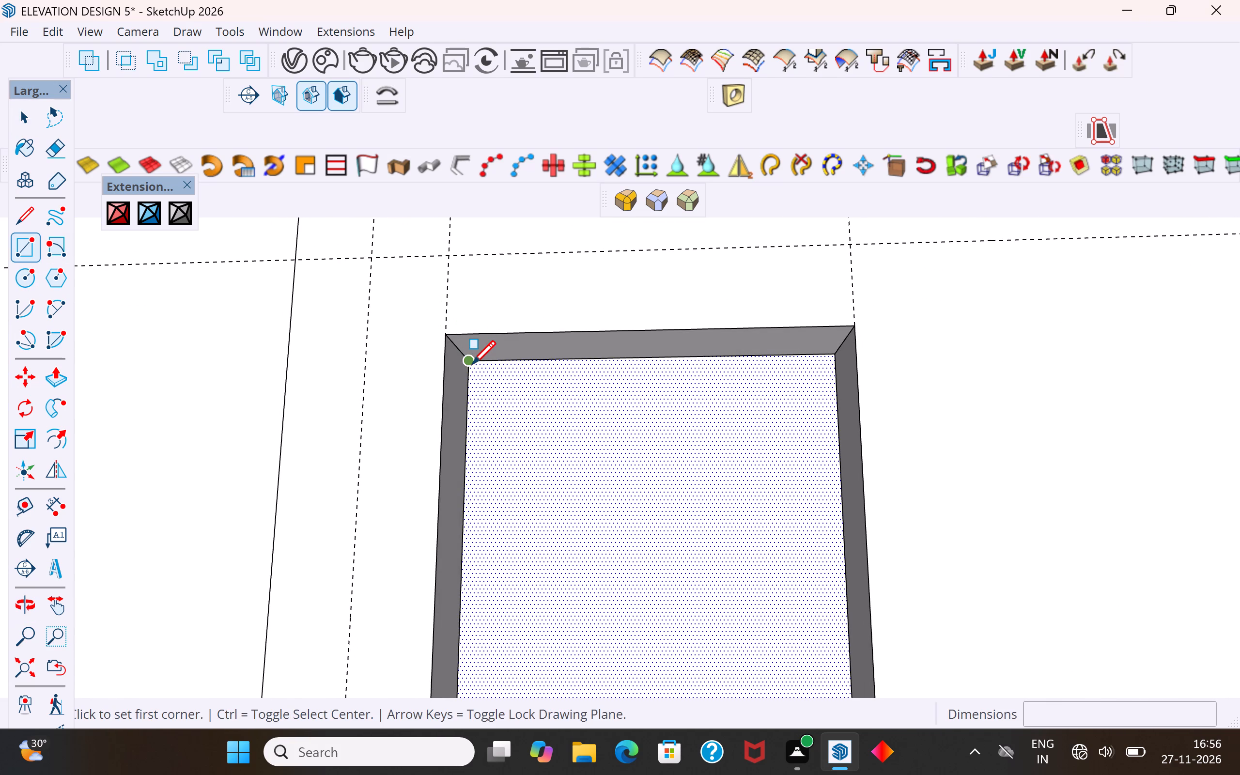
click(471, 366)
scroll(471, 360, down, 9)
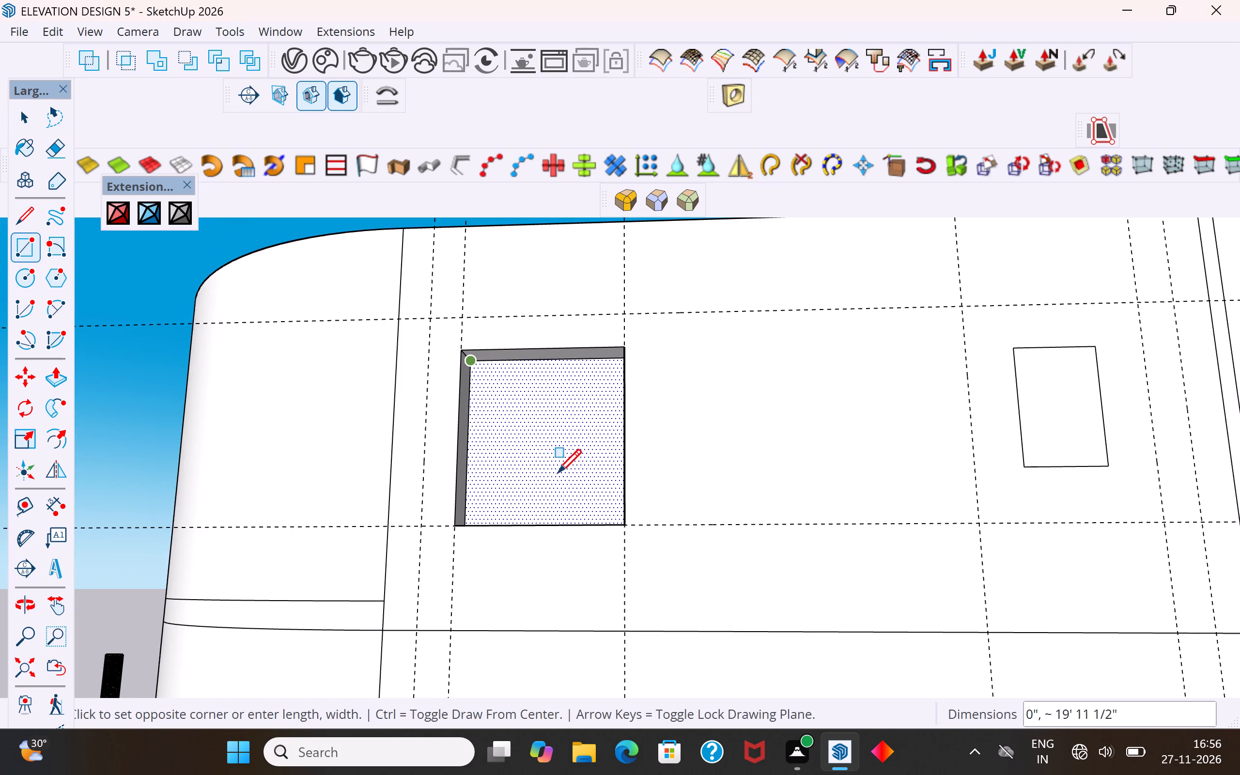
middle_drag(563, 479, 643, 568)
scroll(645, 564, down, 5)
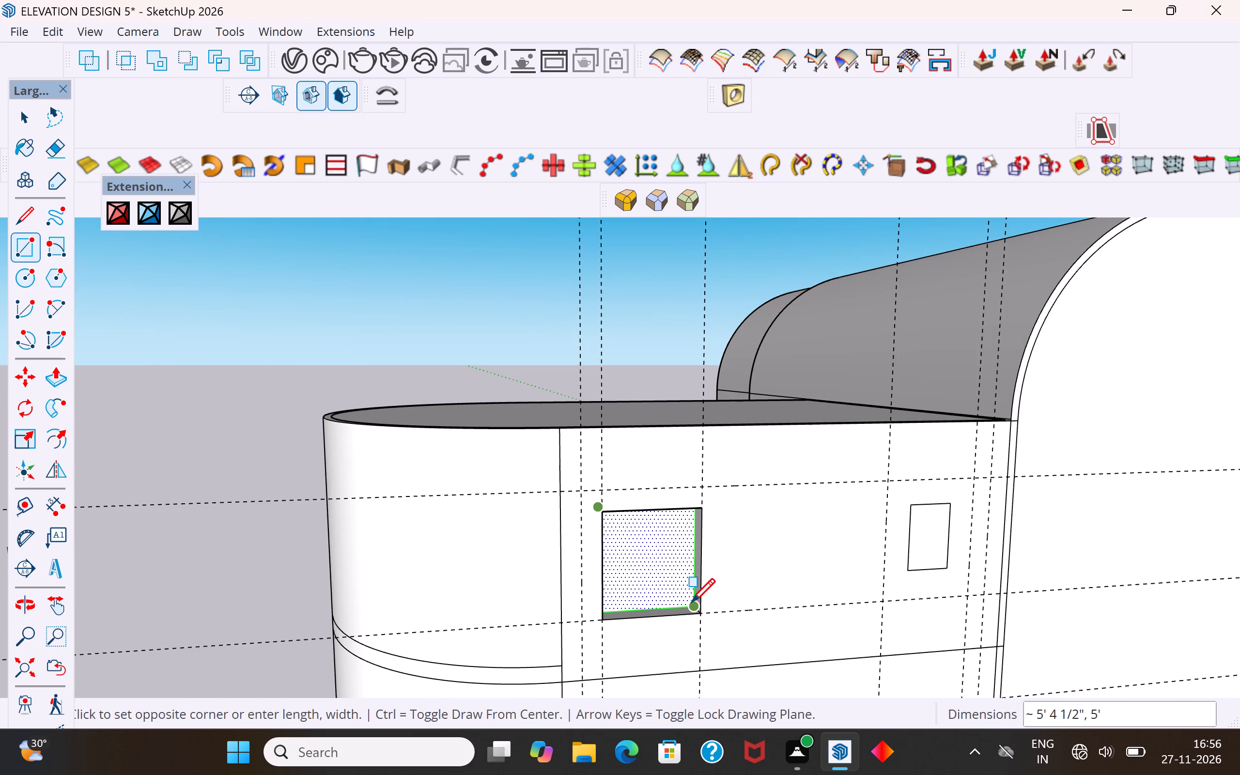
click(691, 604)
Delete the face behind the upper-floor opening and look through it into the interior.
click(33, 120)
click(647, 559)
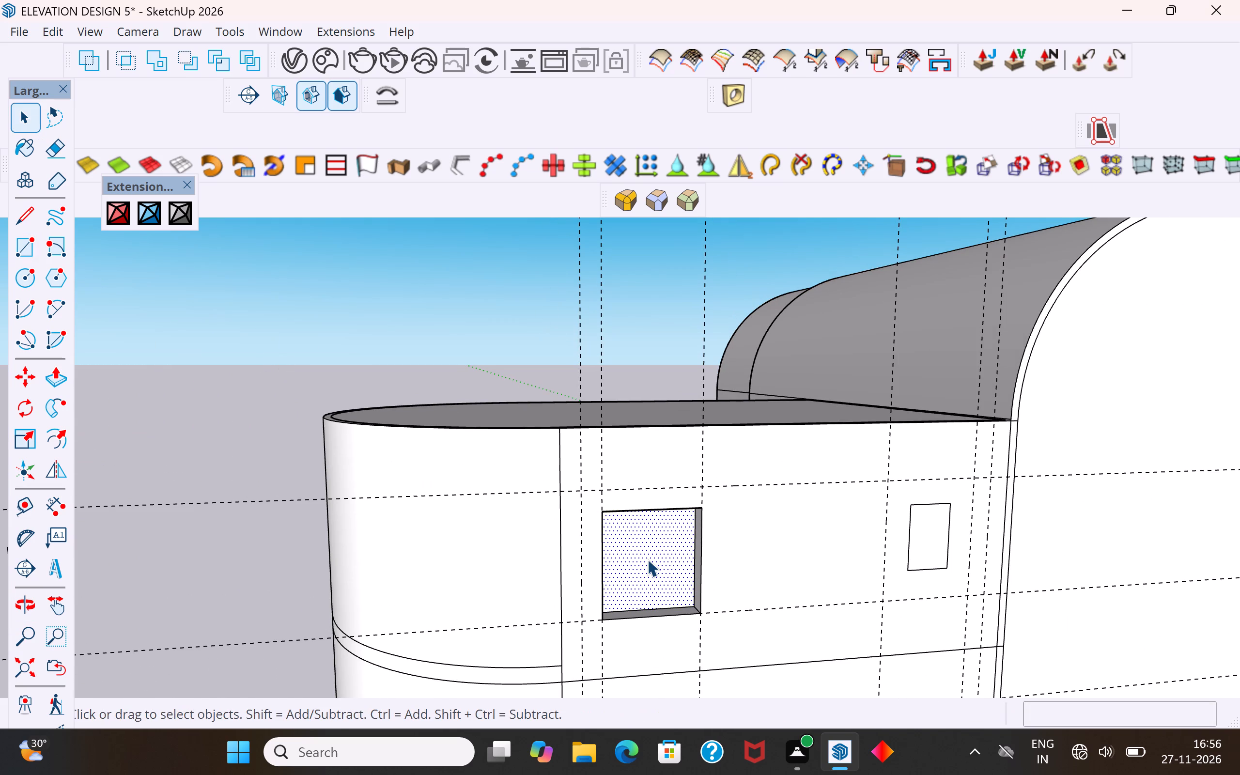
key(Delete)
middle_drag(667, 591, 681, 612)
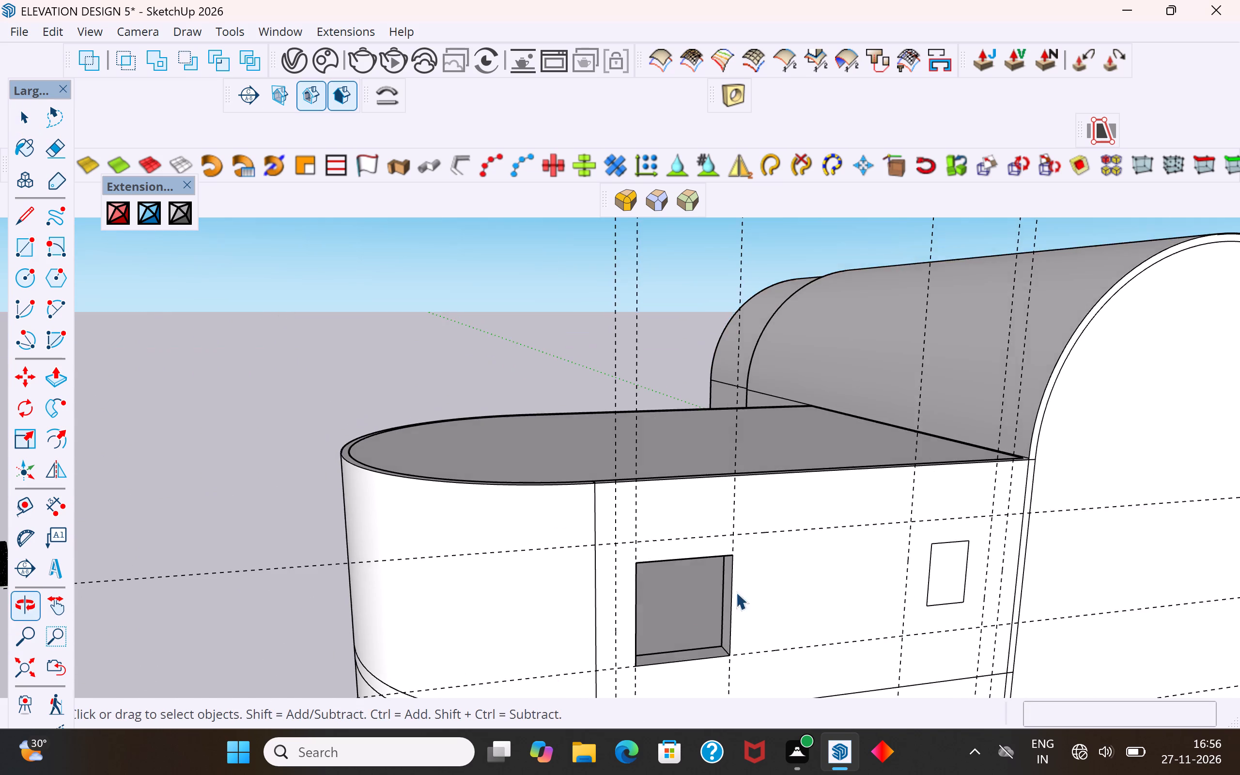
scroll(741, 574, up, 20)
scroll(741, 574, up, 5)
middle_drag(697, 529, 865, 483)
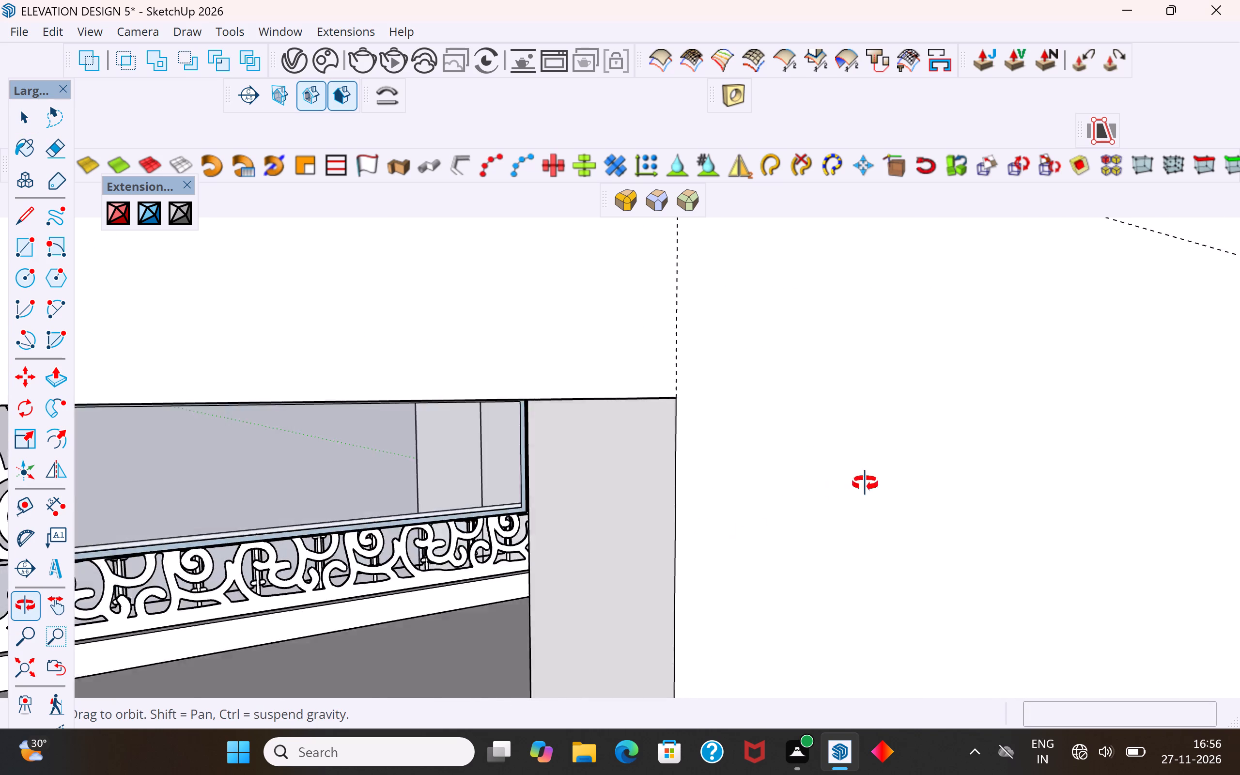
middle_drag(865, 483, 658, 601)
Undo the face deletion, the rectangle and the push/pull enlargements back to the flat upper-floor window outline.
key(ctrl+z)
key(ctrl+z)
key(ctrl+z)
key(ctrl+z)
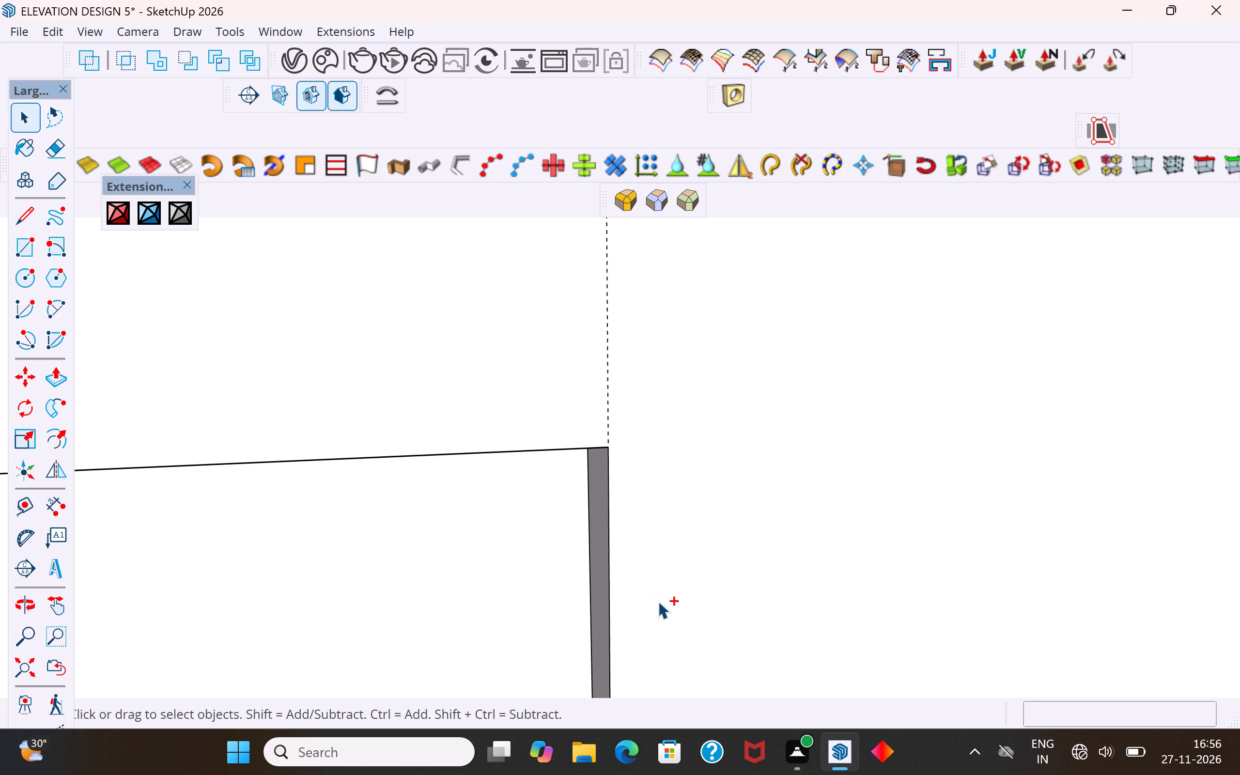
key(ctrl+z)
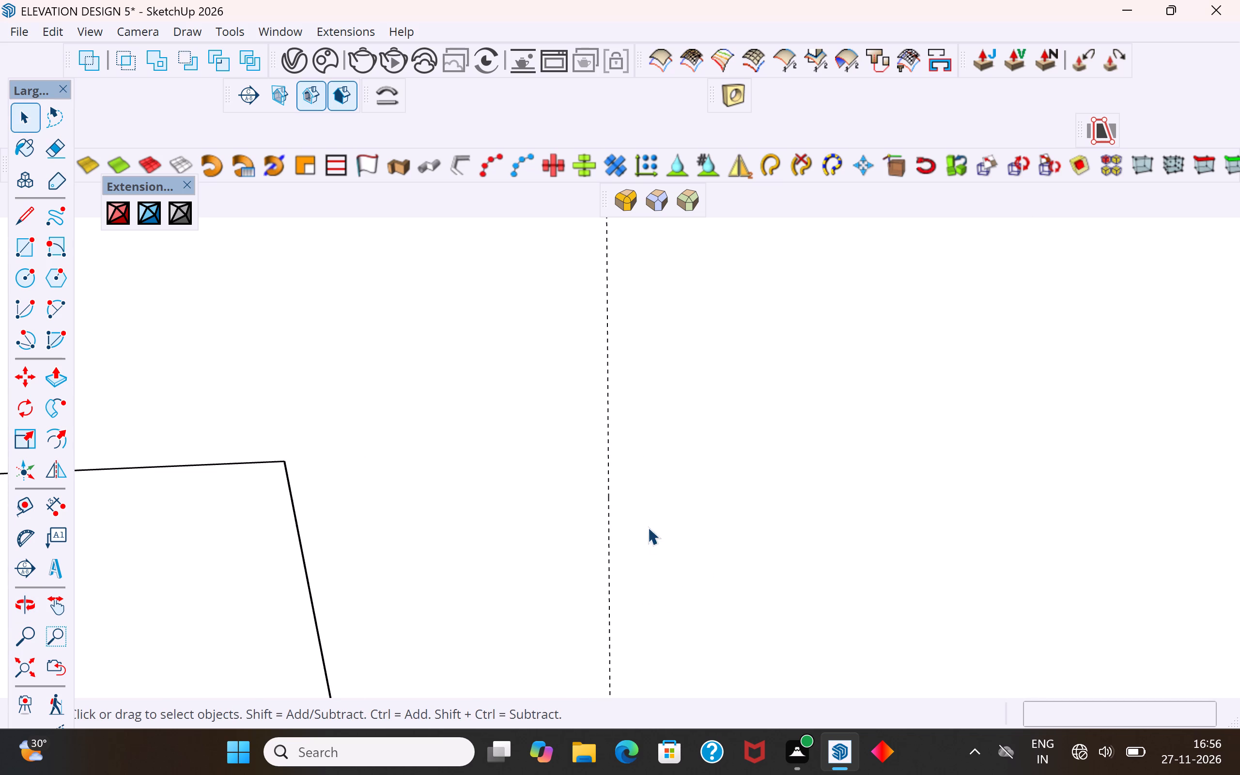
scroll(648, 527, down, 19)
scroll(685, 500, up, 1)
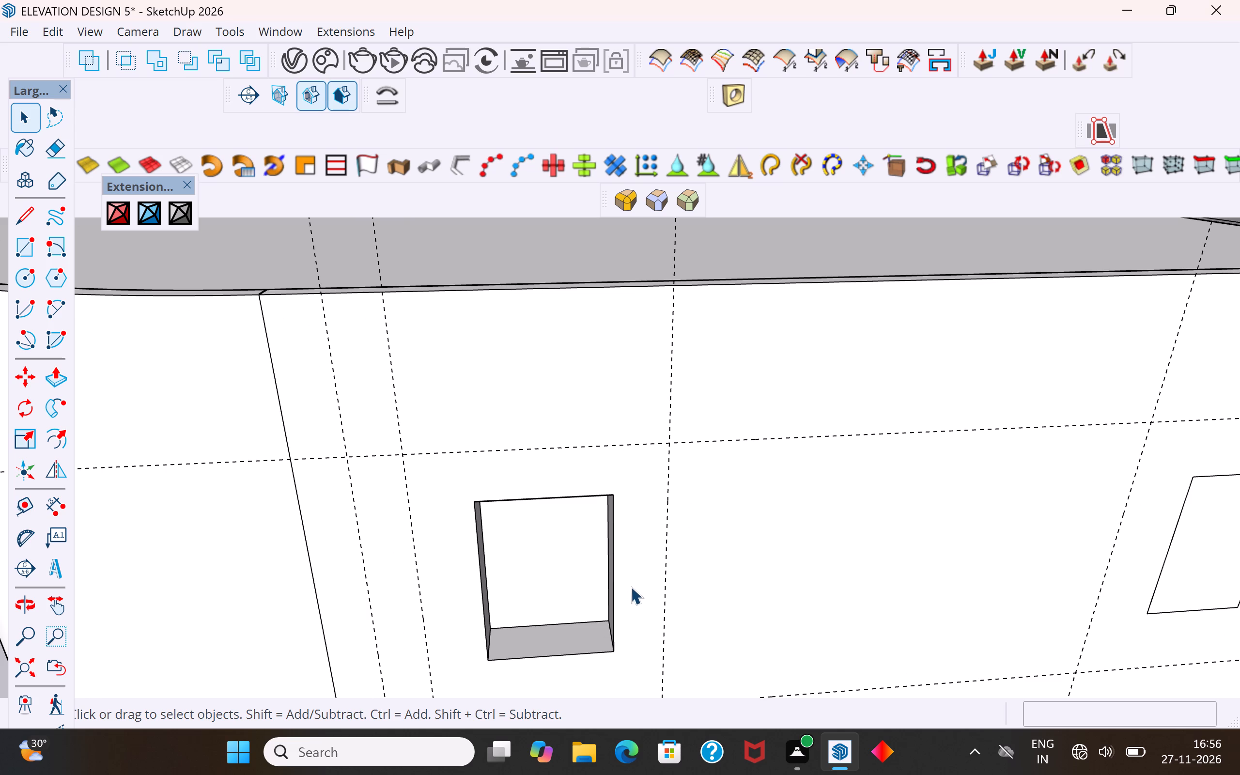
key(ctrl+z)
key(ctrl+z)
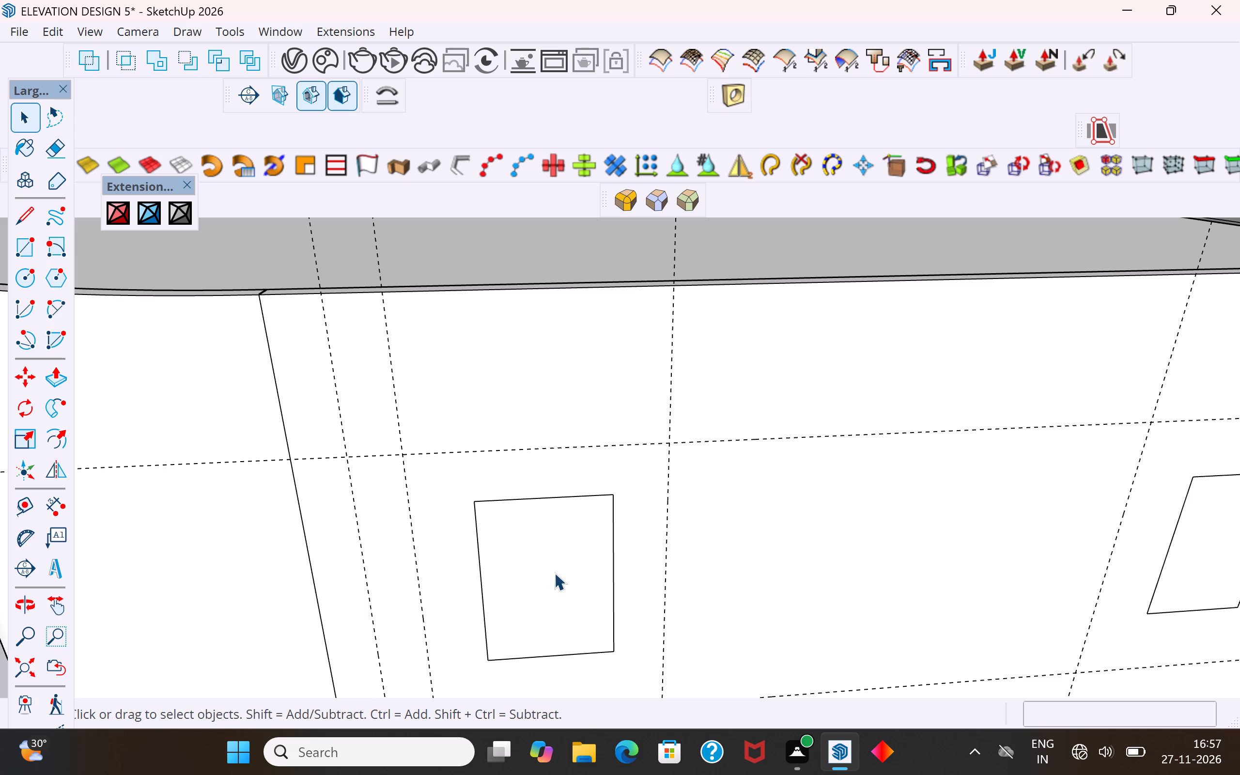
Hide the roof slab group covering the curved-end wing.
middle_drag(546, 543, 611, 462)
click(592, 506)
scroll(595, 506, up, 3)
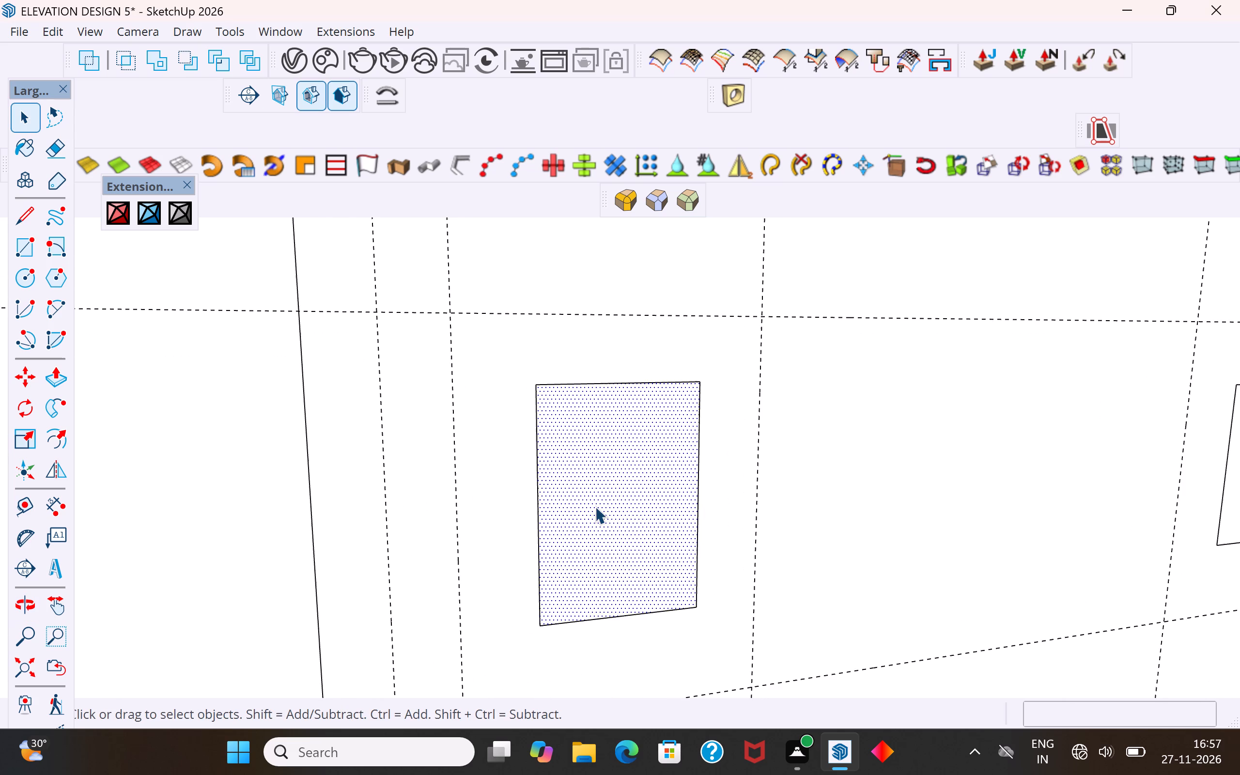
middle_drag(607, 518, 696, 583)
scroll(678, 575, up, 1)
scroll(525, 515, down, 20)
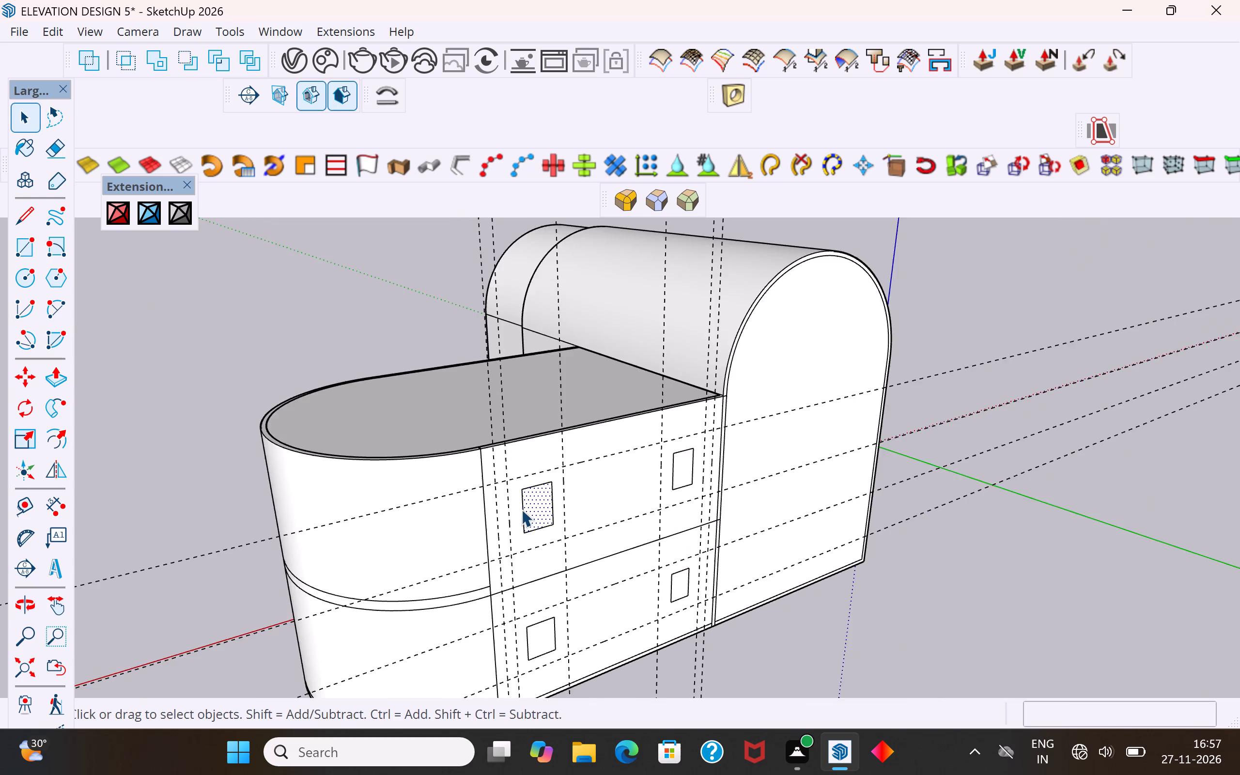
middle_drag(535, 521, 582, 582)
click(513, 514)
right_click(513, 514)
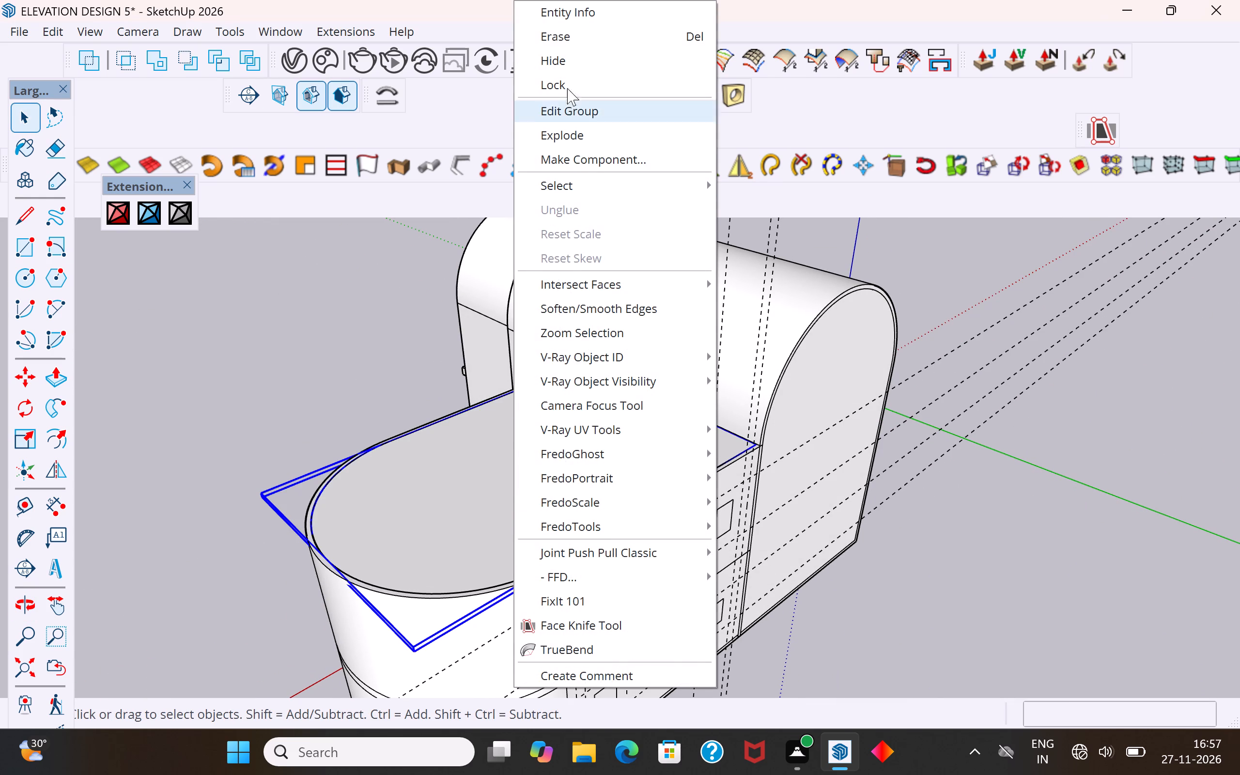
click(561, 64)
click(908, 573)
Push the upper-floor window outline nearest the curved end 5" through the wall thickness to cut an opening.
middle_drag(605, 640, 938, 627)
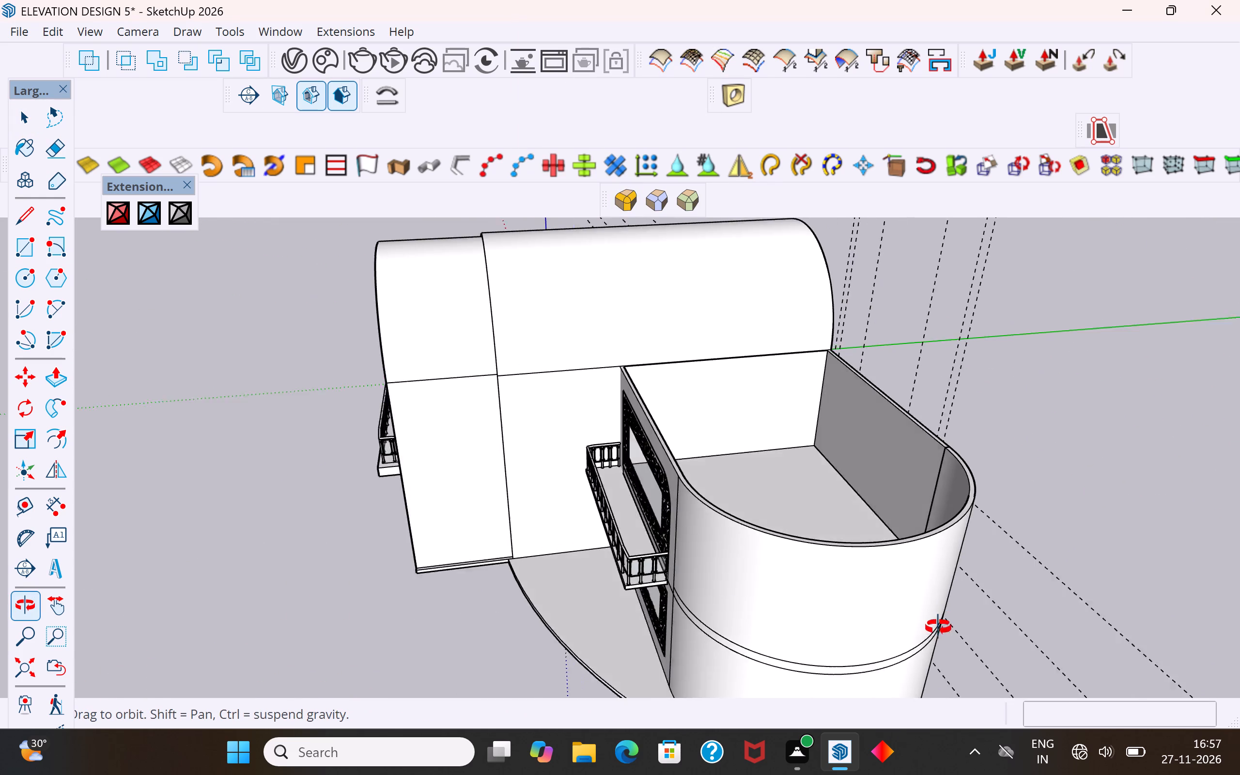
middle_drag(938, 627, 940, 665)
scroll(945, 498, up, 5)
middle_drag(1007, 500, 686, 480)
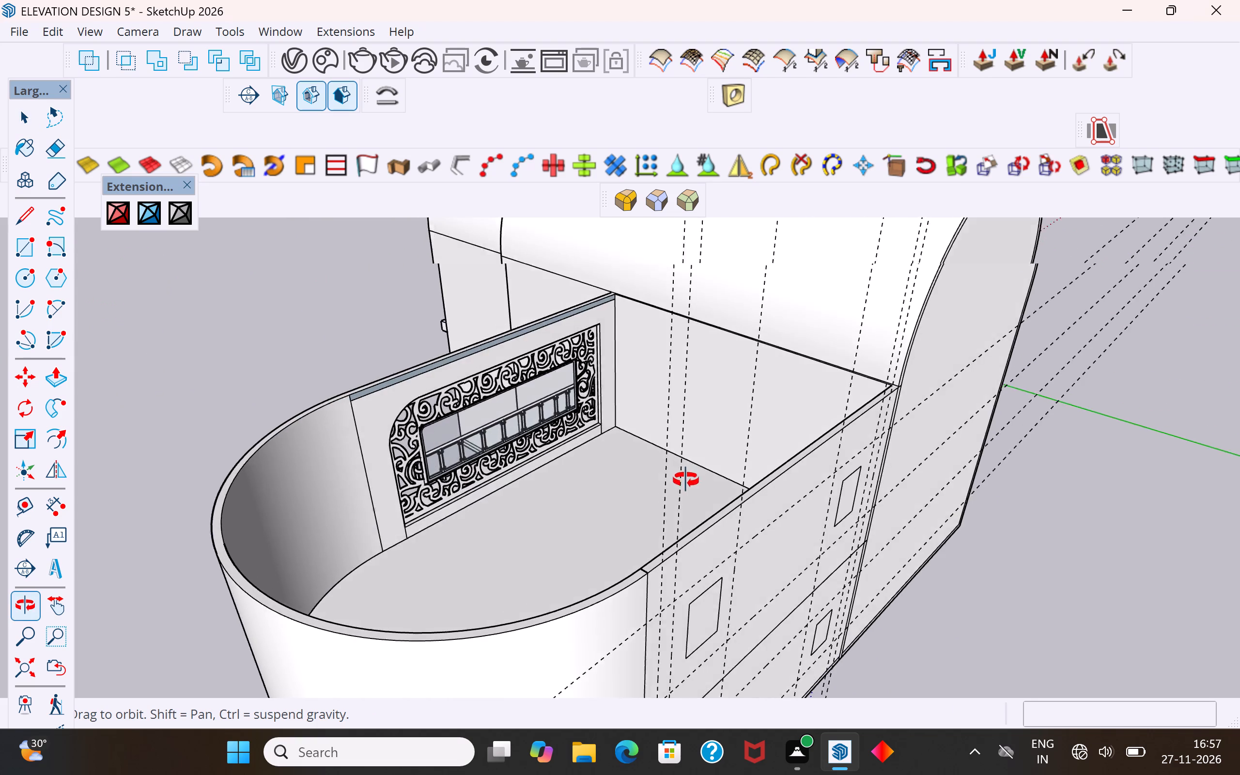
middle_drag(686, 480, 684, 469)
click(700, 580)
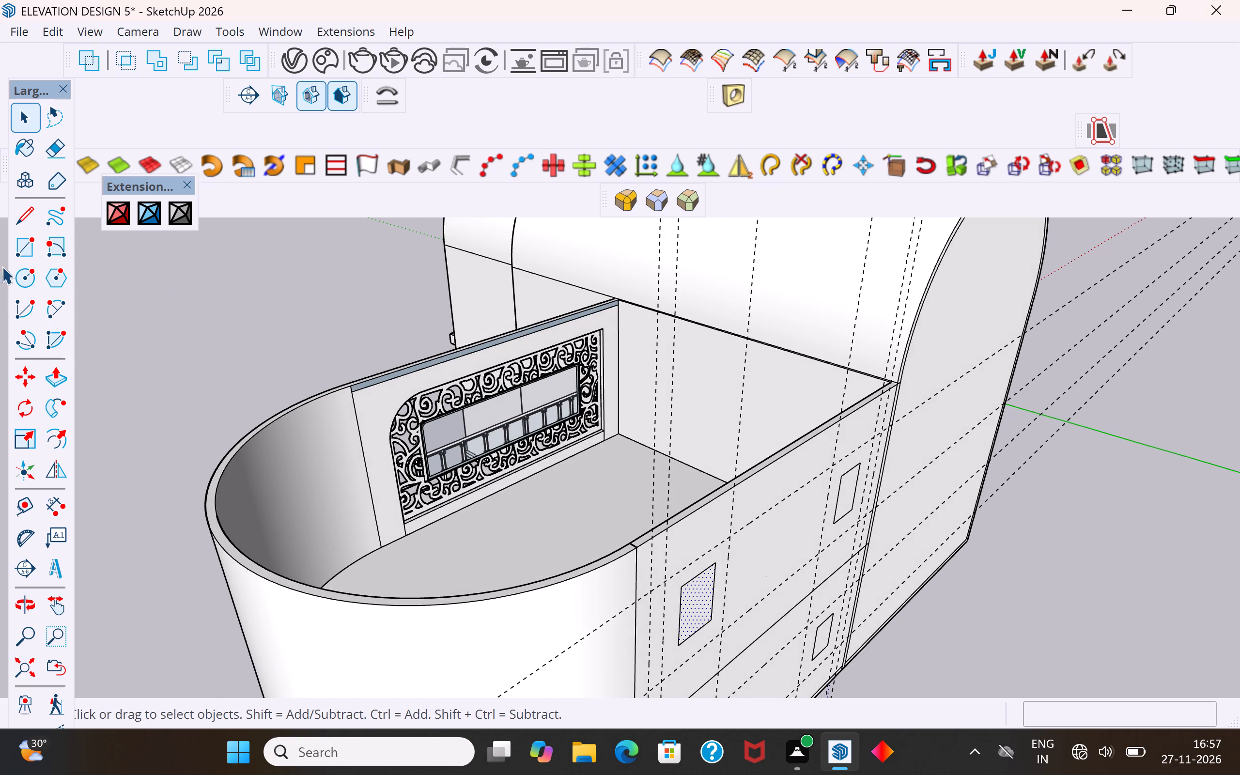
click(57, 379)
click(711, 571)
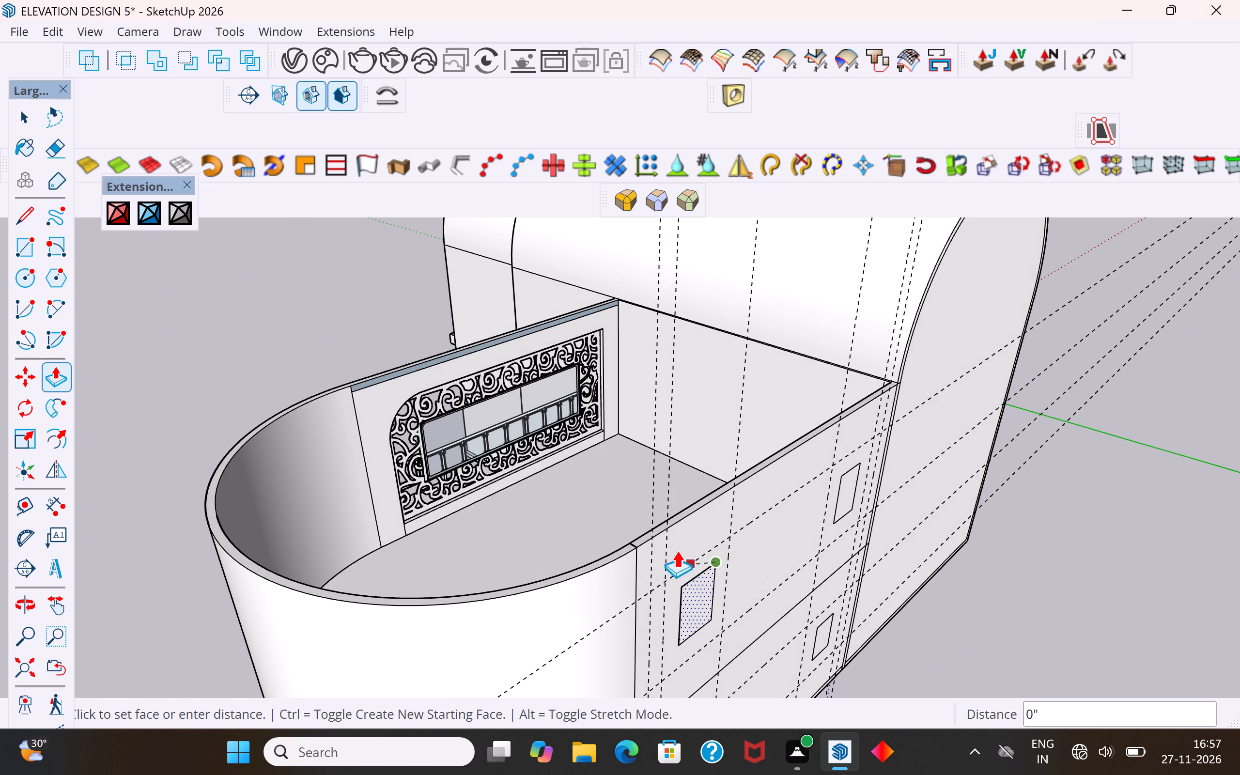
scroll(651, 541, up, 1)
middle_drag(650, 544, 890, 636)
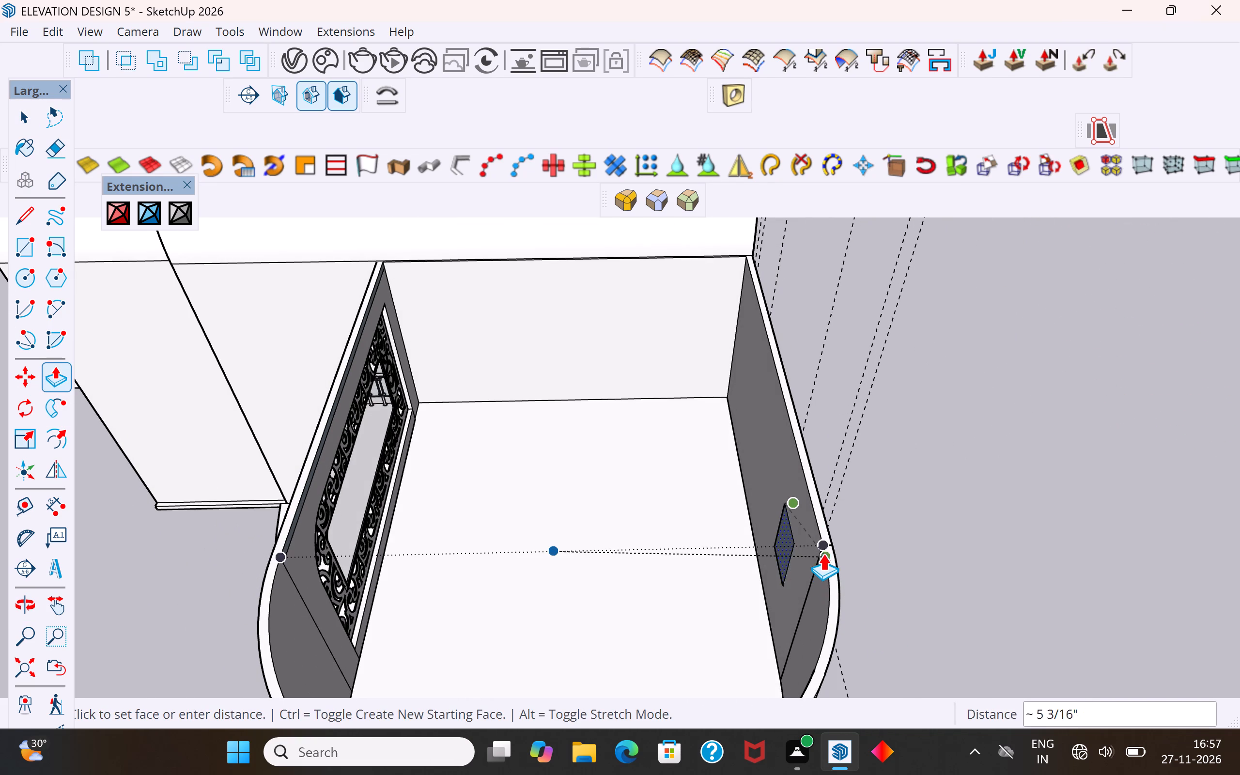
click(822, 550)
middle_drag(875, 549, 497, 495)
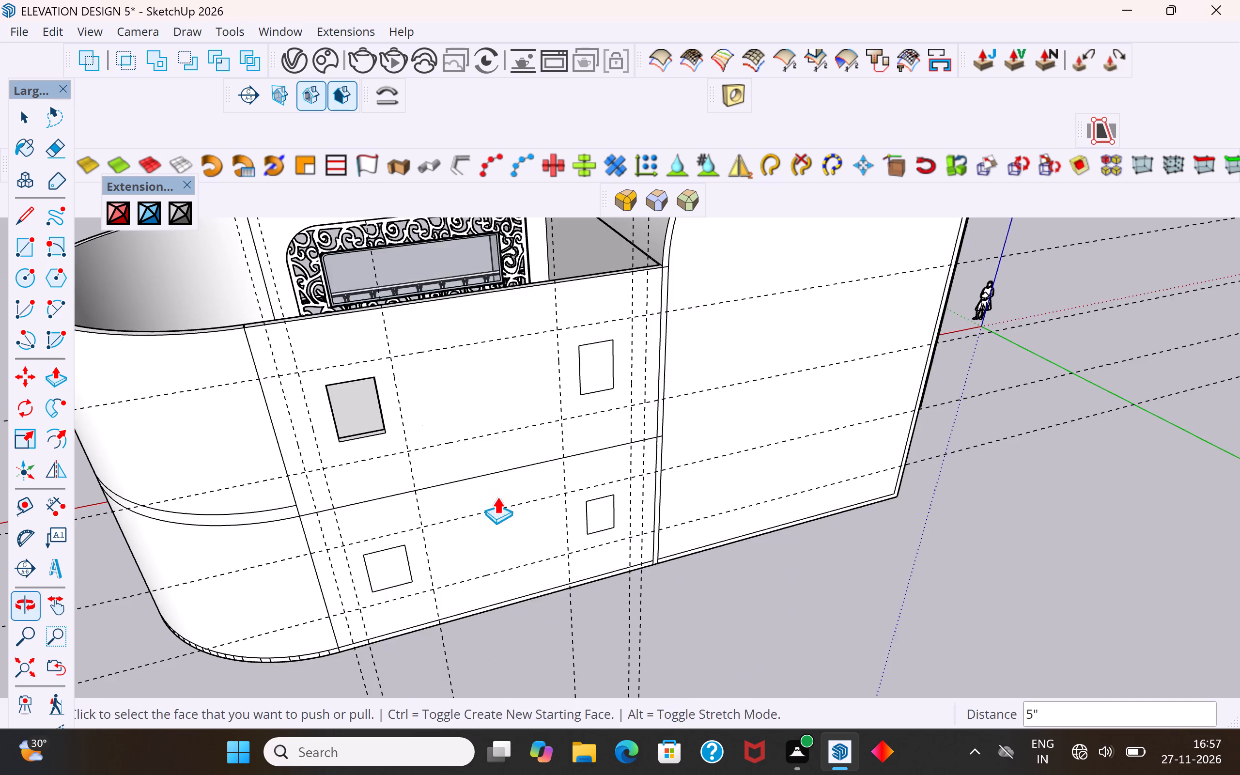
scroll(554, 599, down, 6)
middle_drag(559, 569, 573, 432)
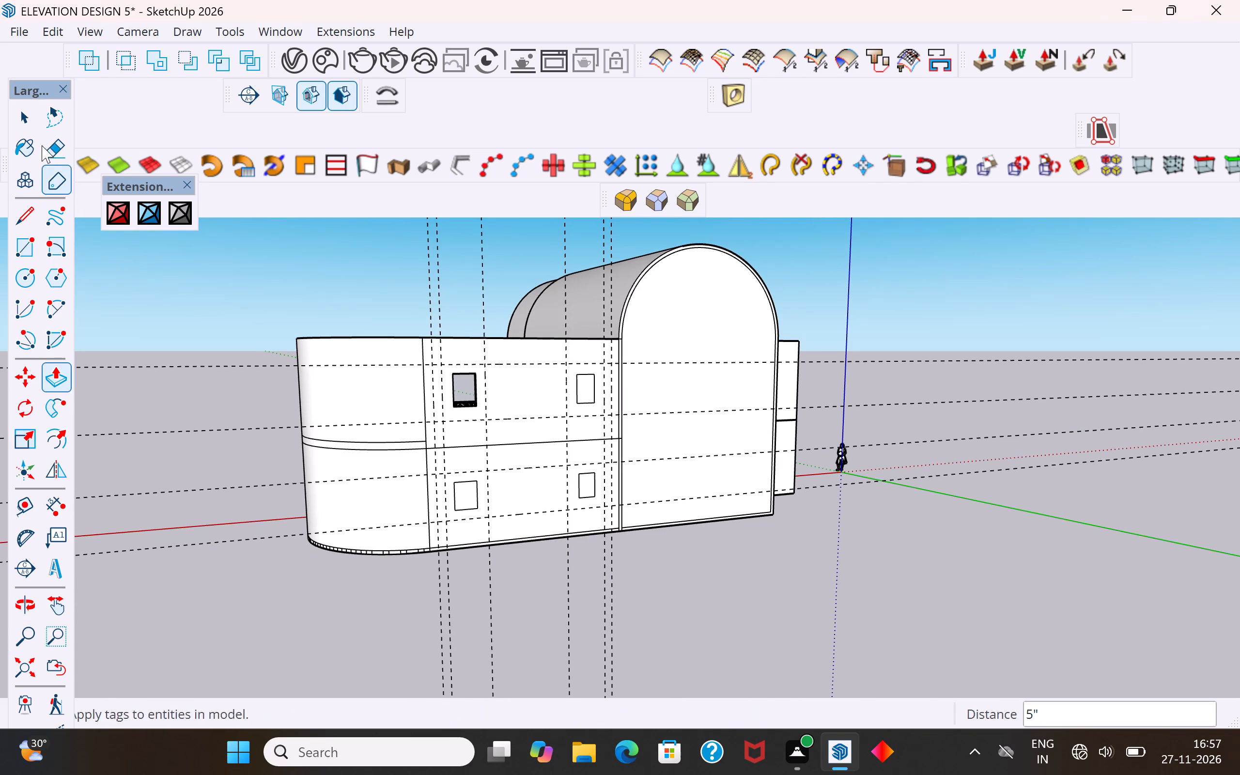
click(27, 127)
click(141, 336)
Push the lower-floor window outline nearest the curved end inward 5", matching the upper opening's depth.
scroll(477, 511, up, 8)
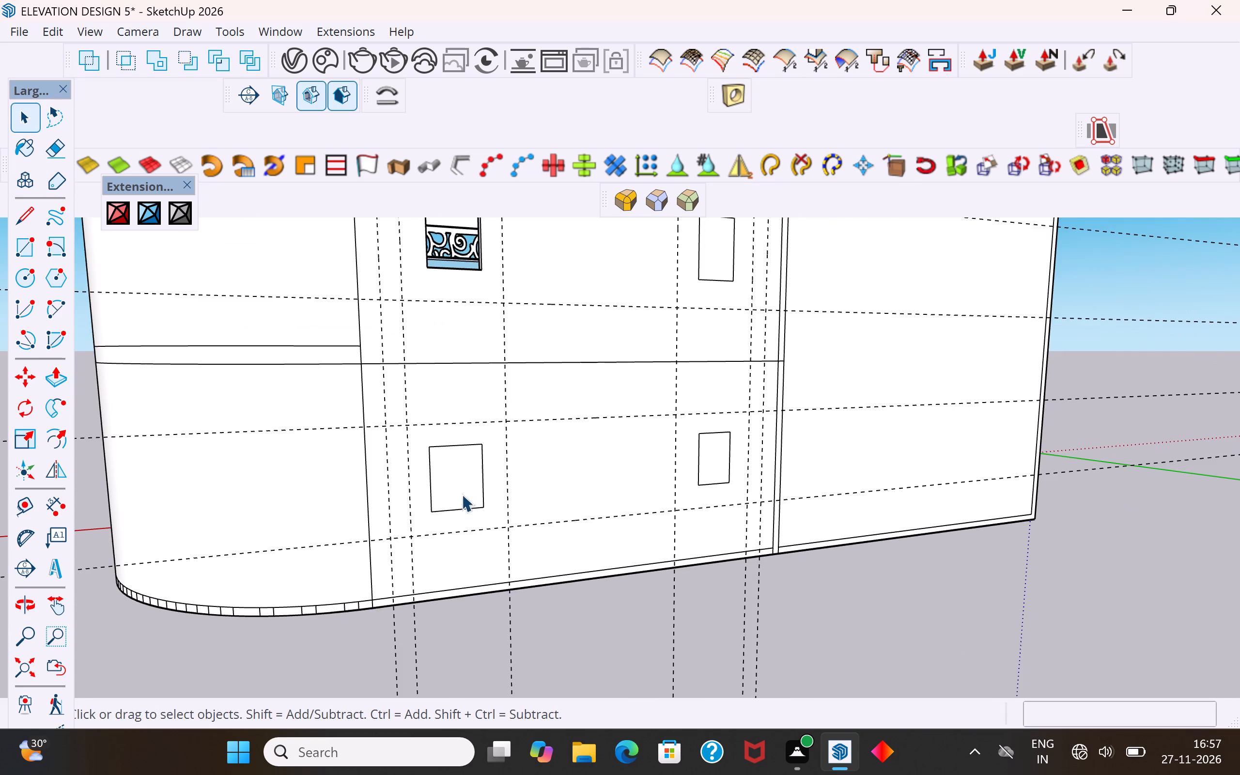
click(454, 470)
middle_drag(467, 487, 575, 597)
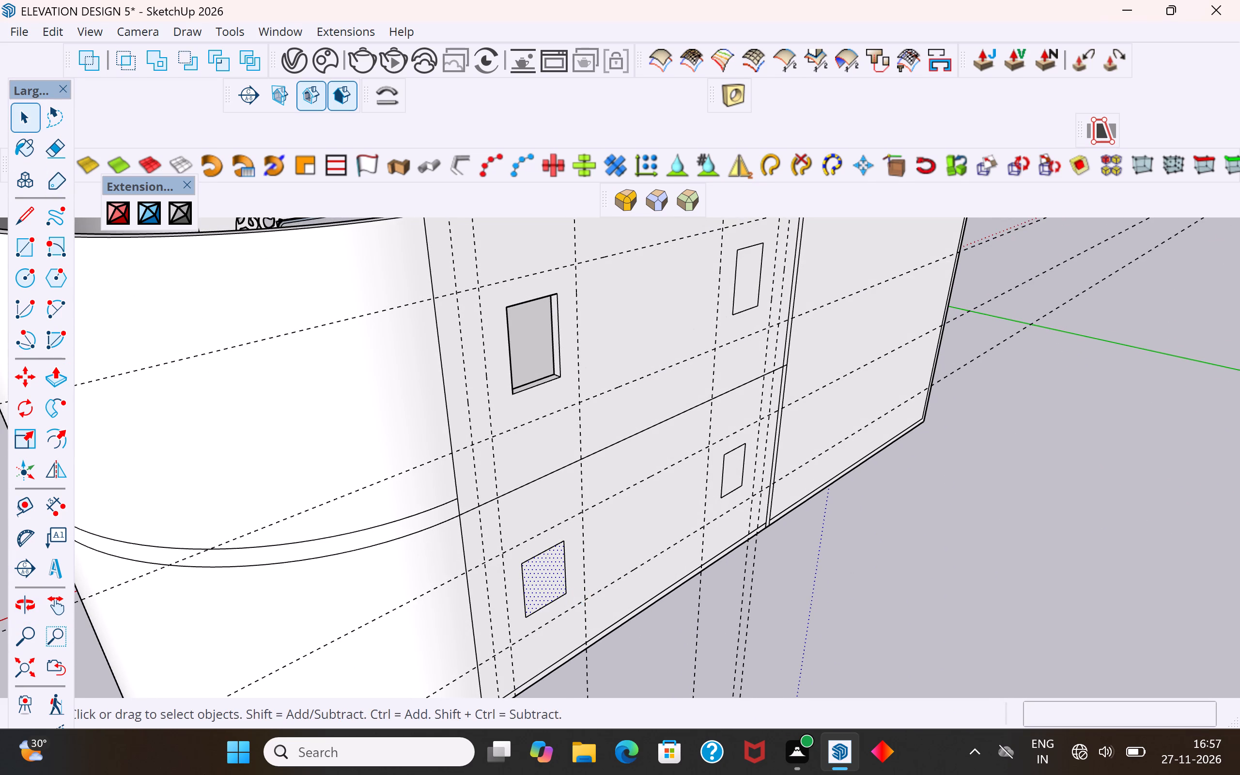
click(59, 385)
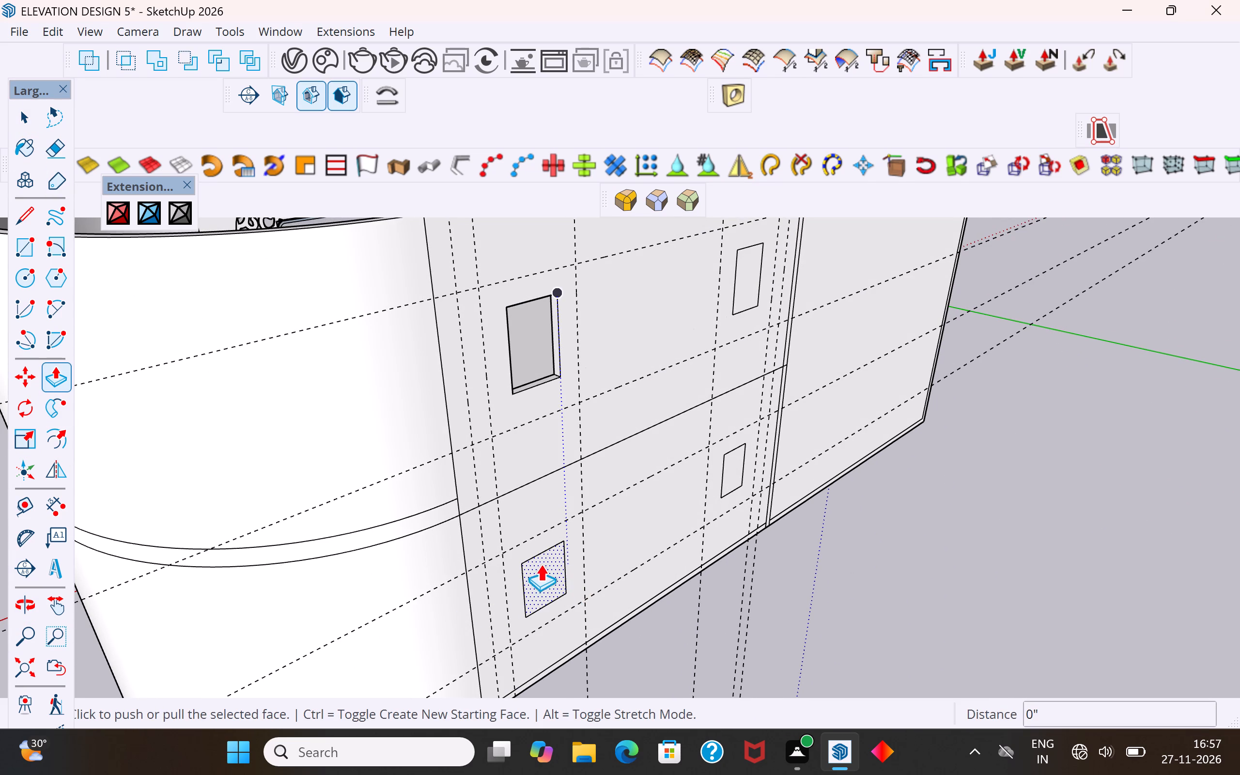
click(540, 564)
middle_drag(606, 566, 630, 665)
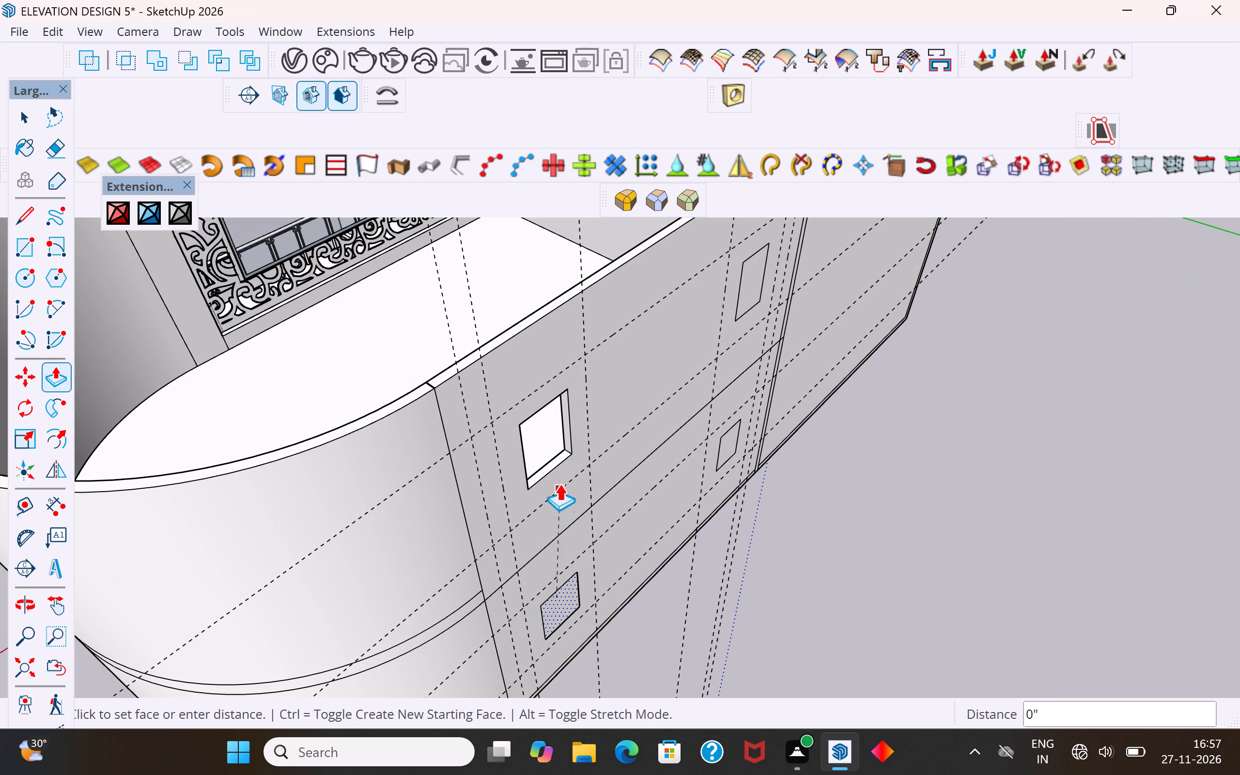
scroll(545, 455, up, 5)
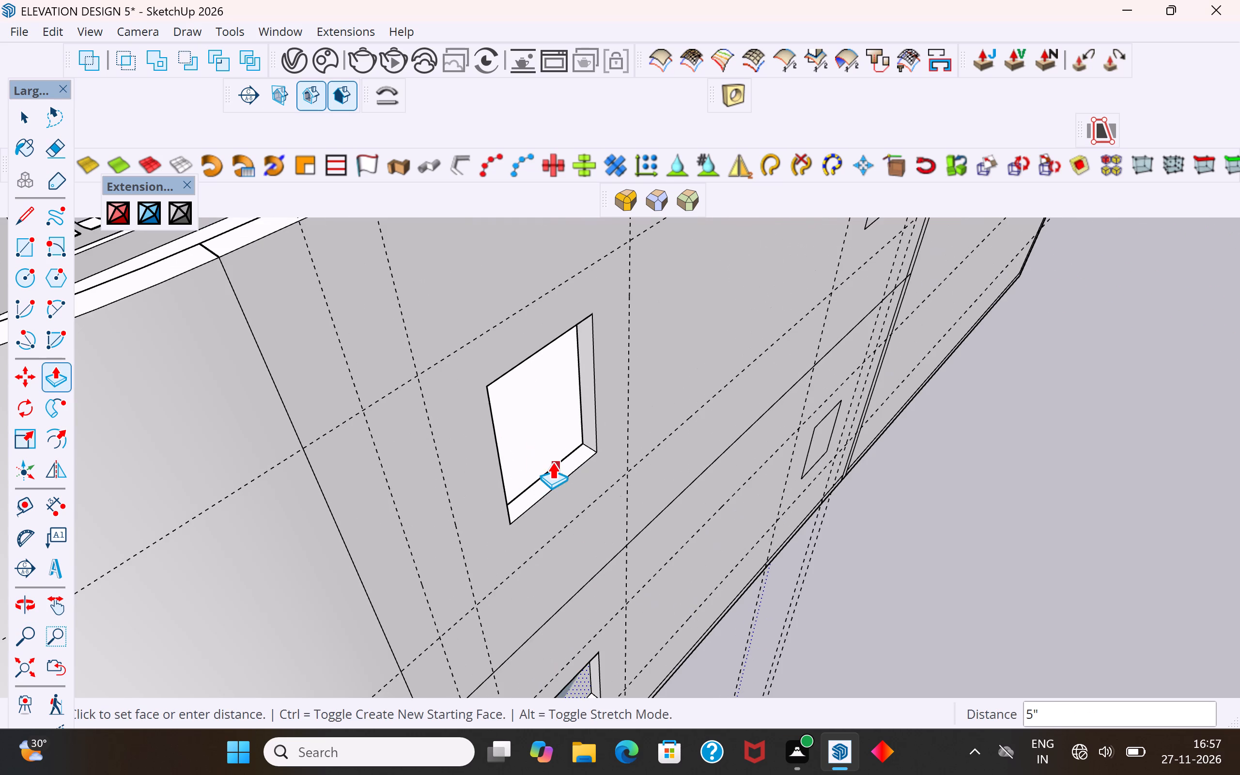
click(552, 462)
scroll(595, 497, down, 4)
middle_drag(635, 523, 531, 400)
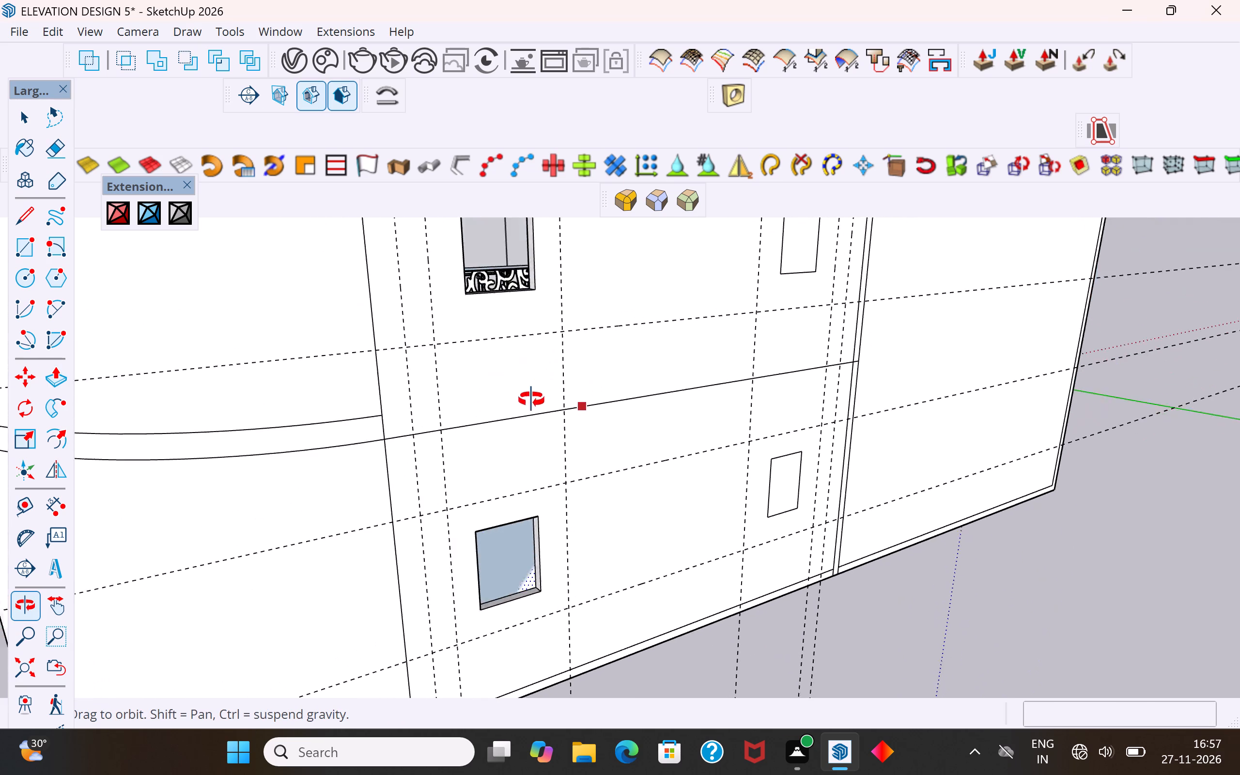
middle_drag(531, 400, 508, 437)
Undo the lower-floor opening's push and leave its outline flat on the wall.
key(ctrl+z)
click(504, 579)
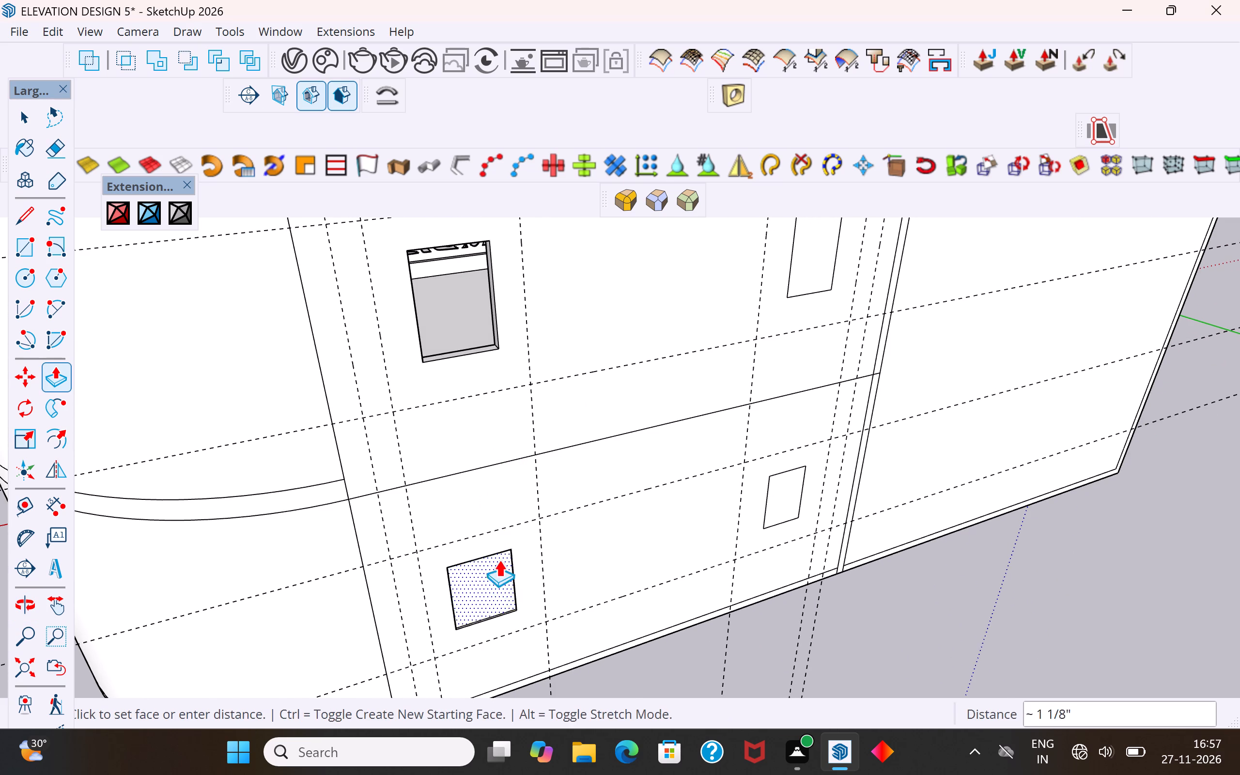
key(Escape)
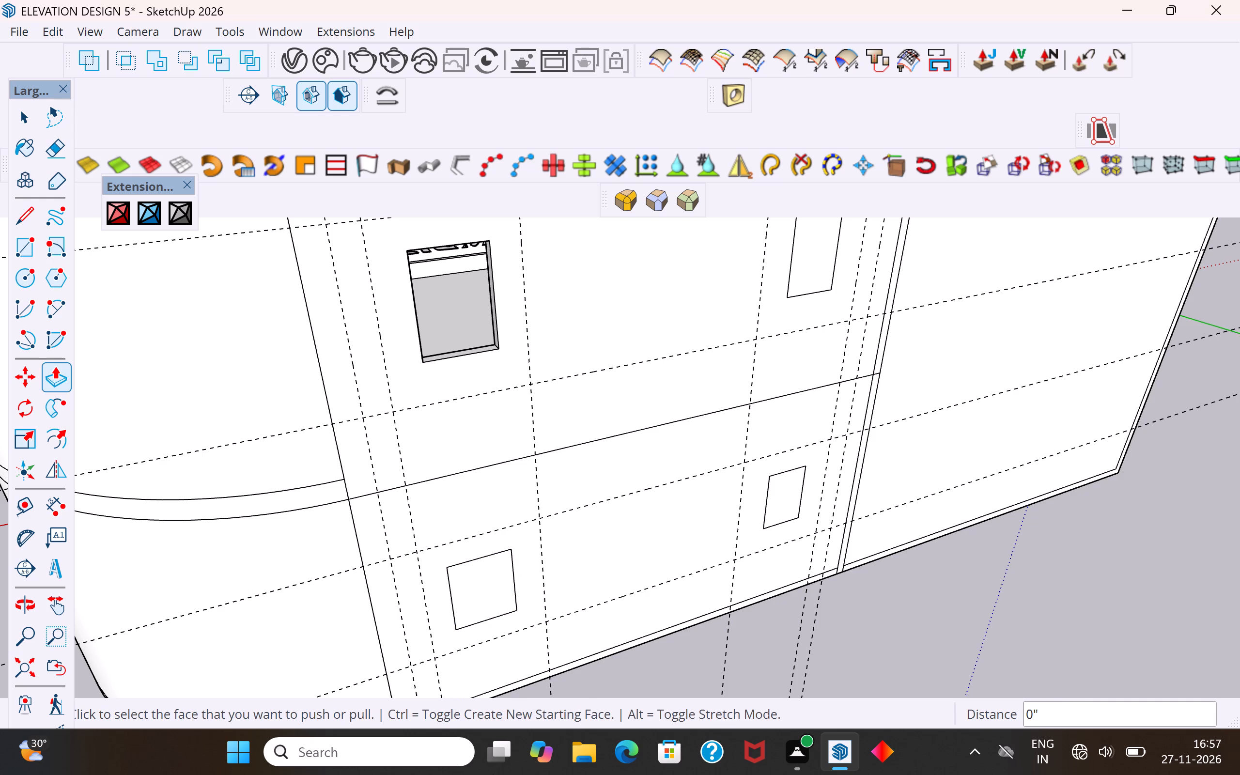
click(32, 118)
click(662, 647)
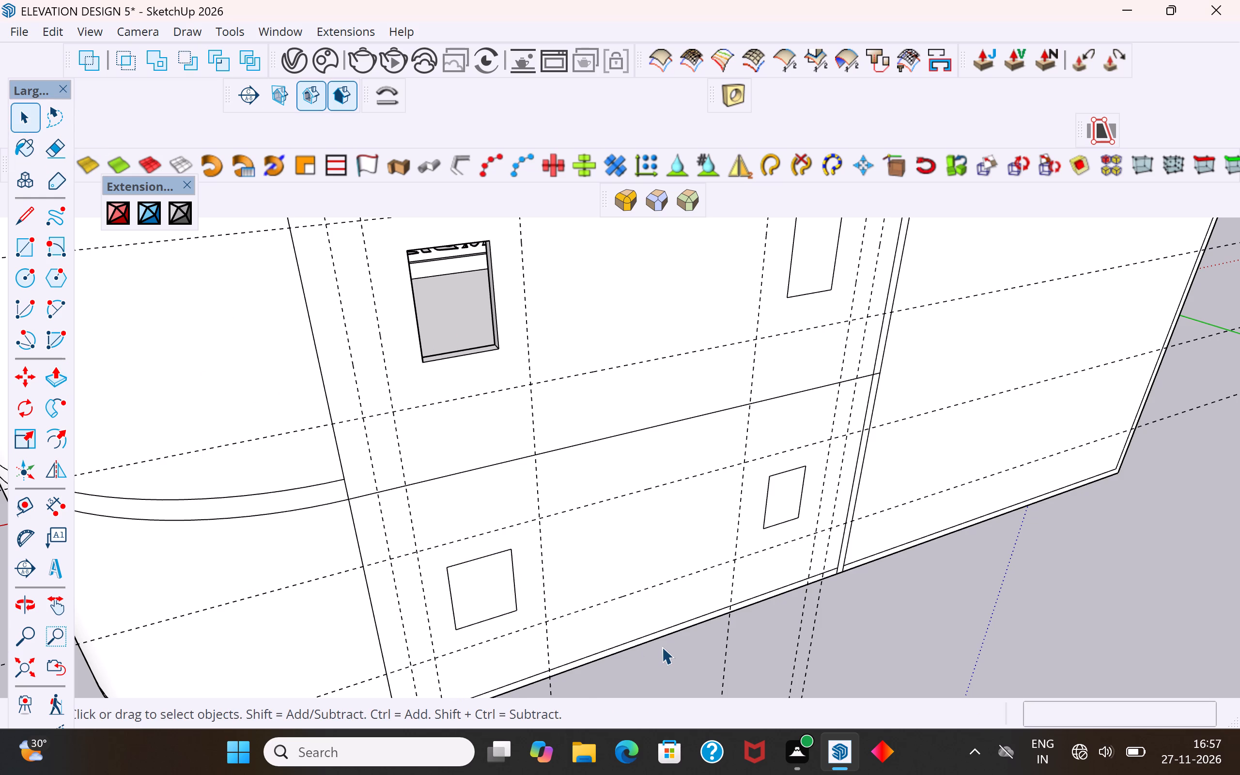
Examine the underside of the curved-end wing and its lower rear wall around the window outlines.
middle_drag(681, 633, 744, 583)
scroll(690, 640, down, 11)
middle_drag(695, 670, 726, 641)
middle_drag(722, 630, 693, 575)
scroll(652, 589, up, 5)
middle_drag(655, 585, 666, 562)
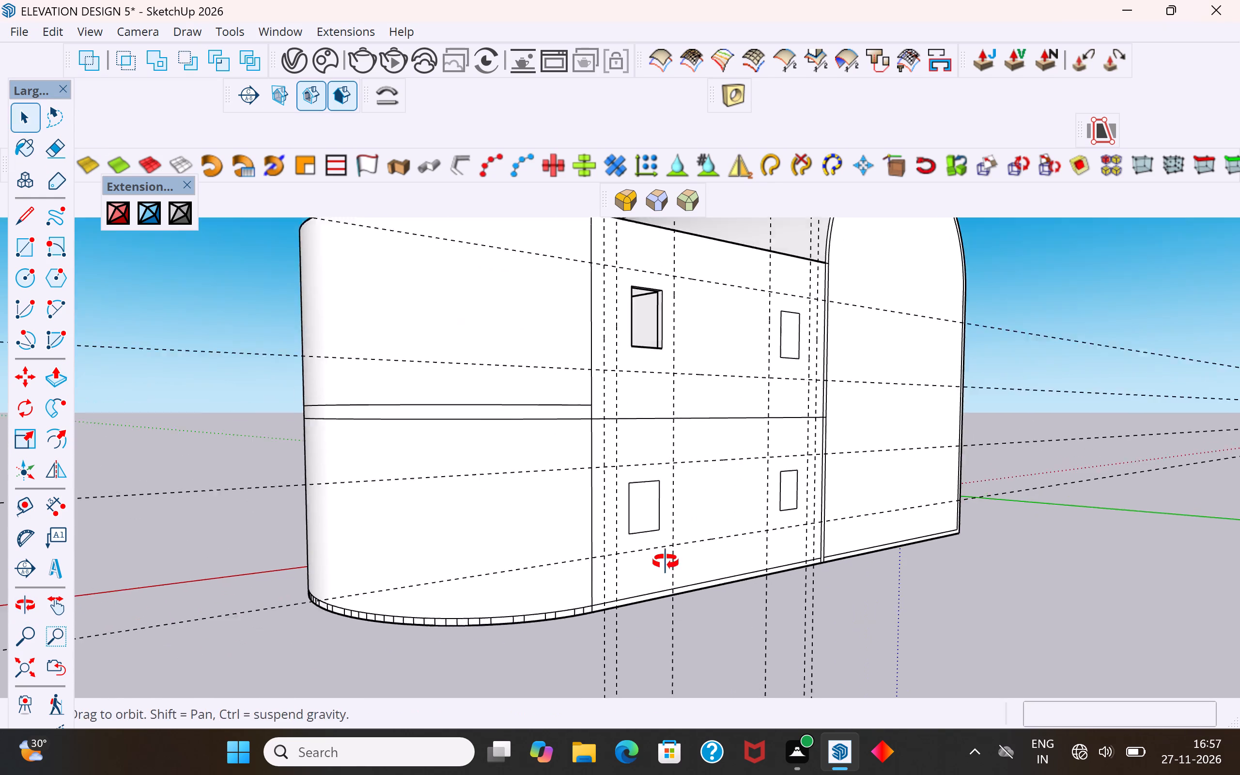
middle_drag(666, 562, 661, 554)
scroll(643, 578, up, 4)
click(643, 578)
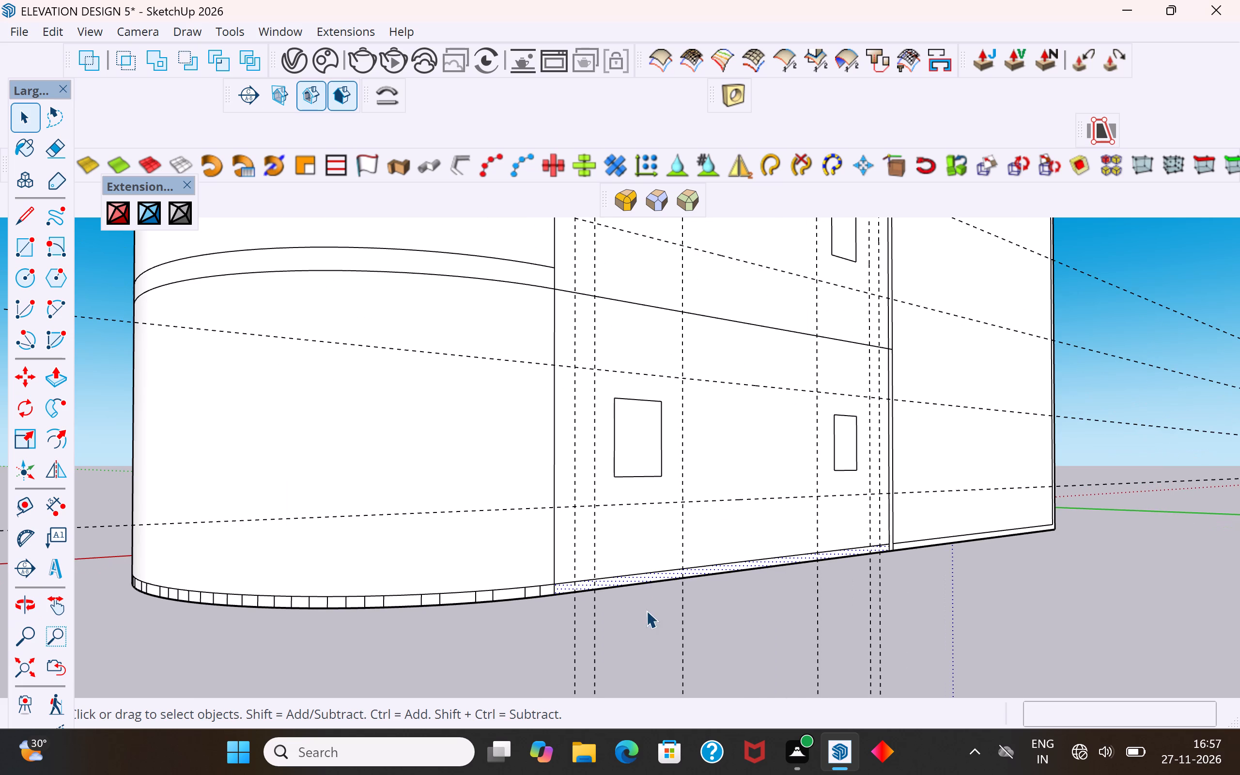
middle_drag(635, 613, 762, 512)
click(918, 610)
click(618, 522)
double_click(614, 519)
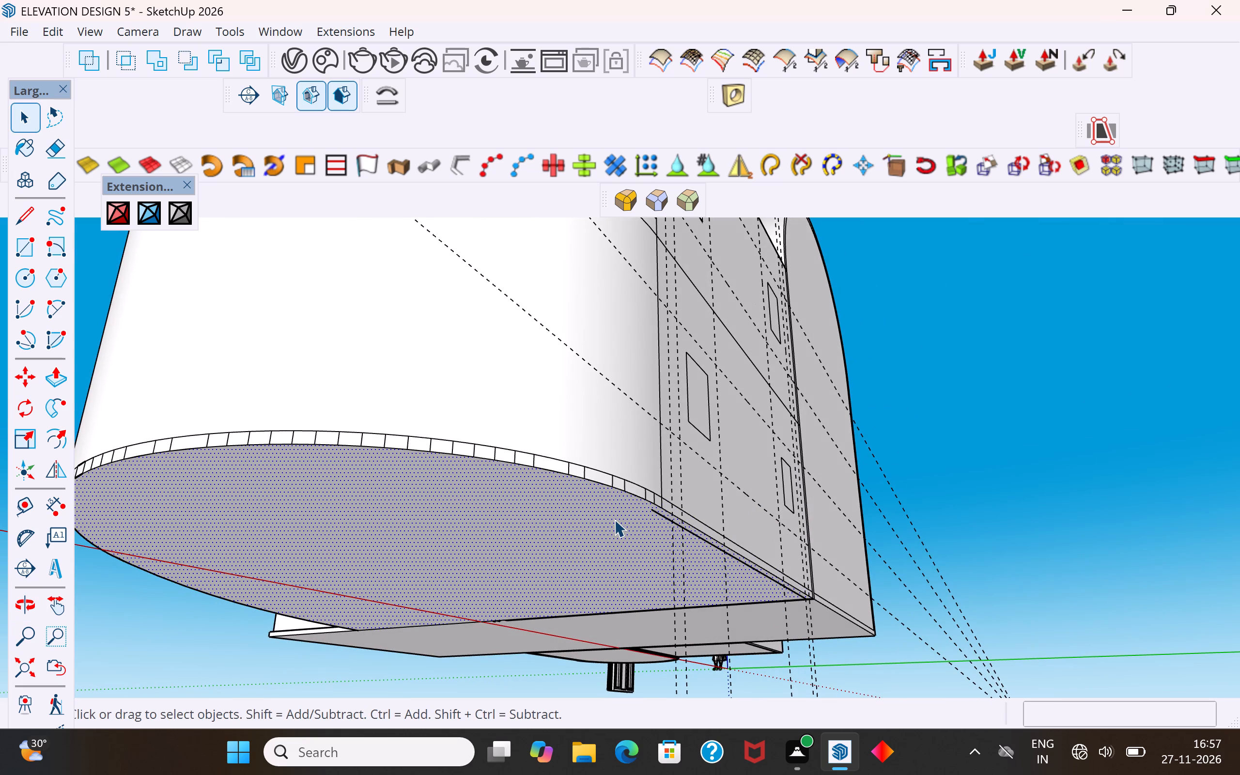
click(615, 518)
click(620, 534)
middle_drag(912, 566, 823, 654)
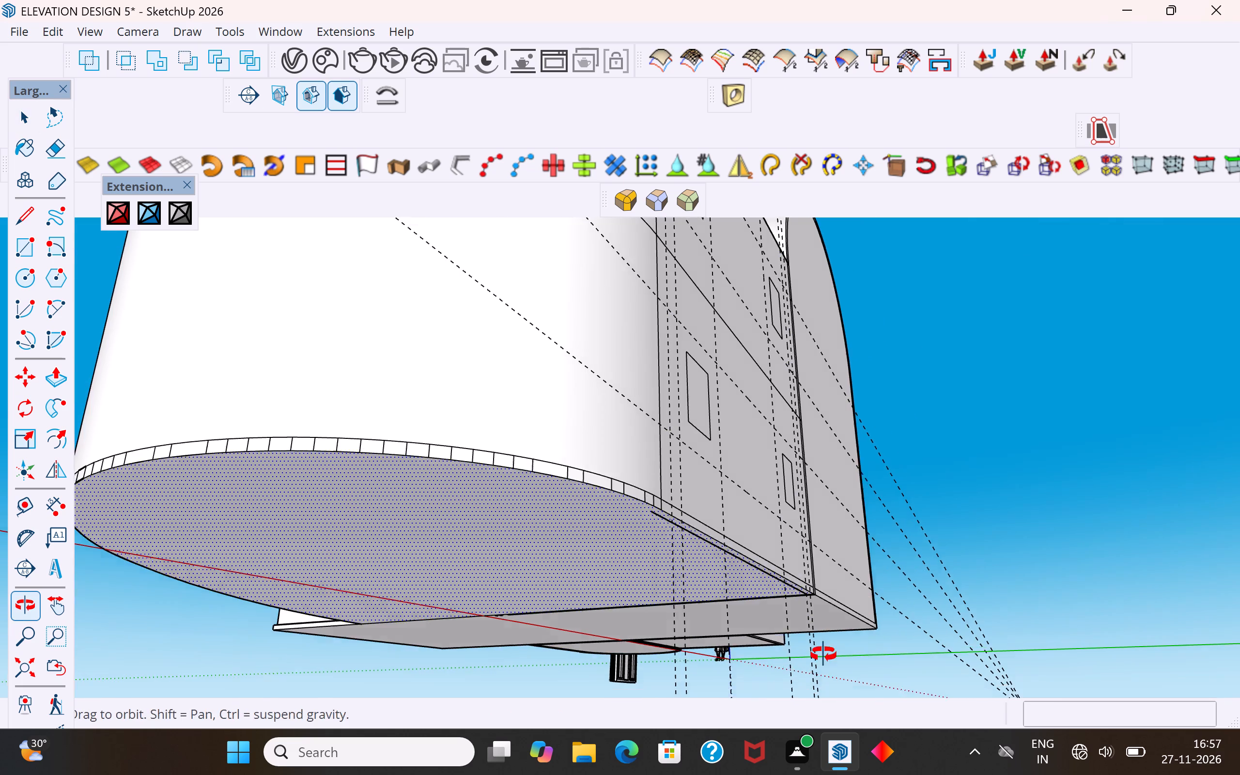
middle_drag(823, 654, 760, 720)
Hide the outer curved wall face on the lower floor of the curved-end wing.
scroll(690, 688, down, 7)
scroll(947, 579, down, 5)
scroll(895, 597, down, 3)
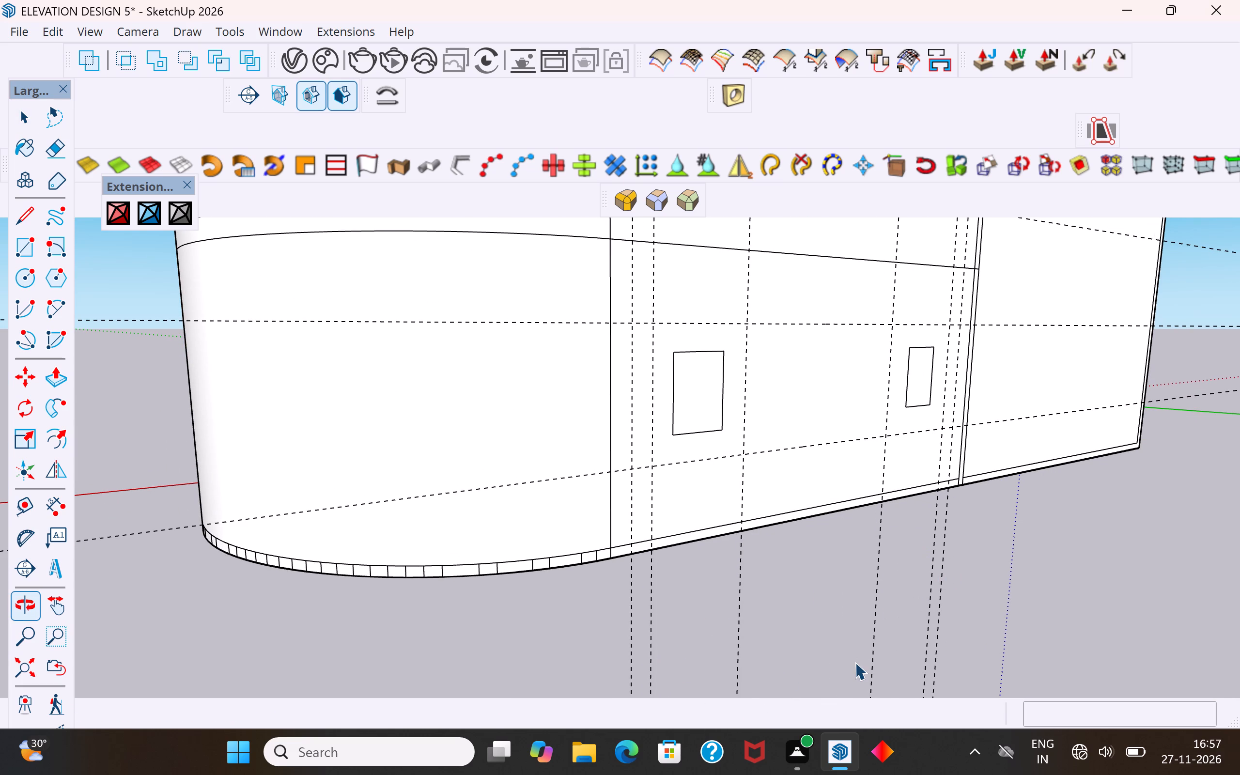
scroll(821, 616, down, 10)
middle_drag(961, 587, 891, 558)
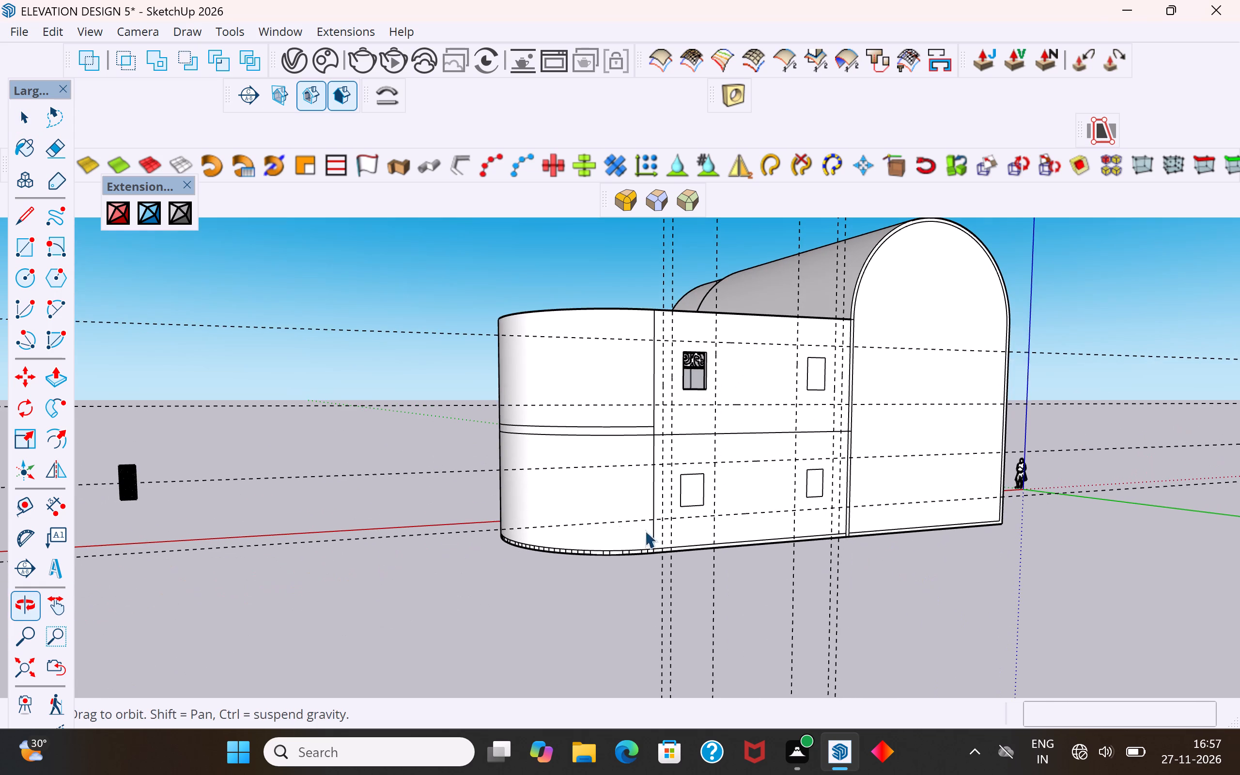
click(611, 489)
right_drag(608, 487, 604, 486)
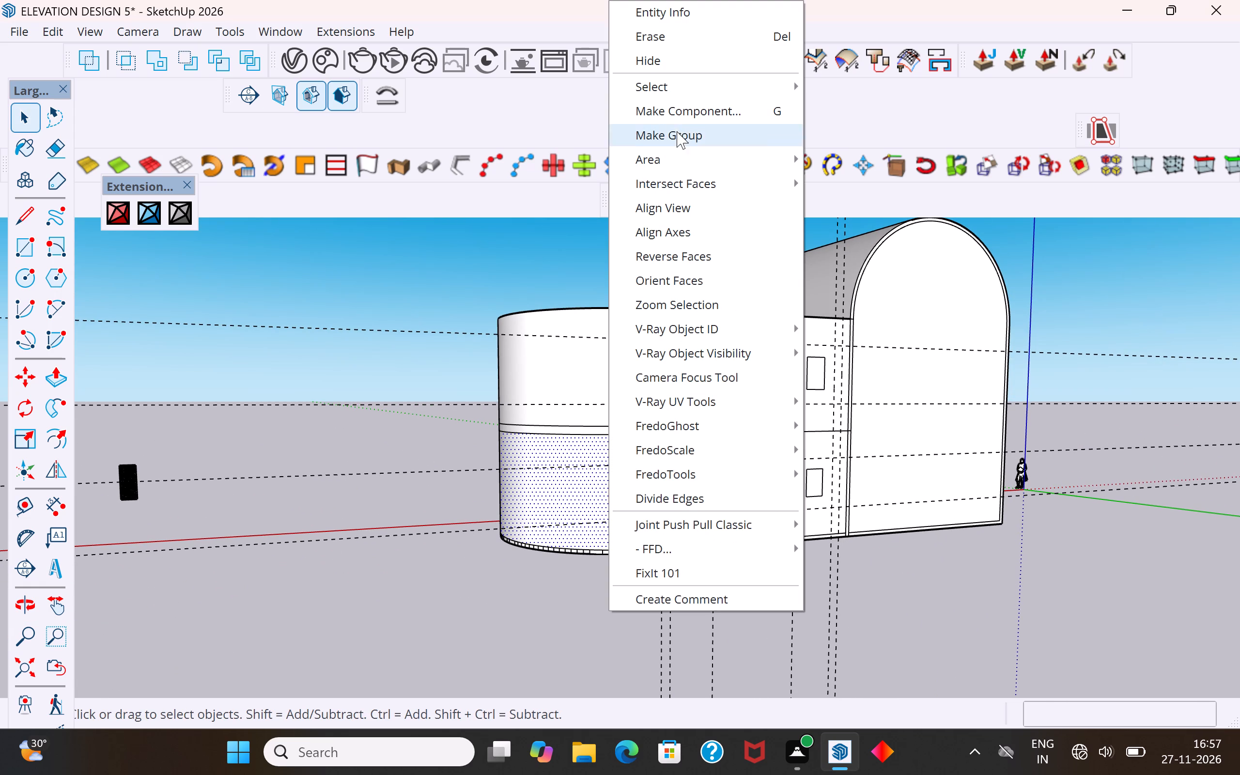
click(665, 63)
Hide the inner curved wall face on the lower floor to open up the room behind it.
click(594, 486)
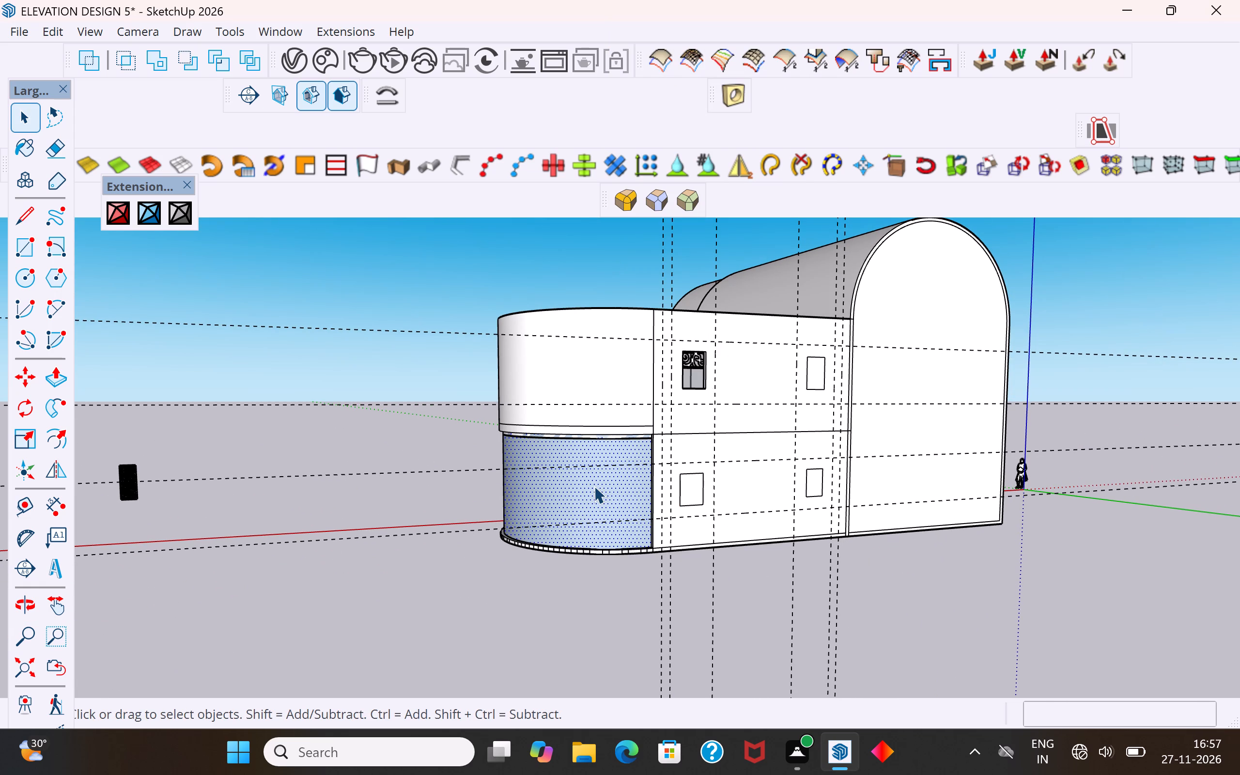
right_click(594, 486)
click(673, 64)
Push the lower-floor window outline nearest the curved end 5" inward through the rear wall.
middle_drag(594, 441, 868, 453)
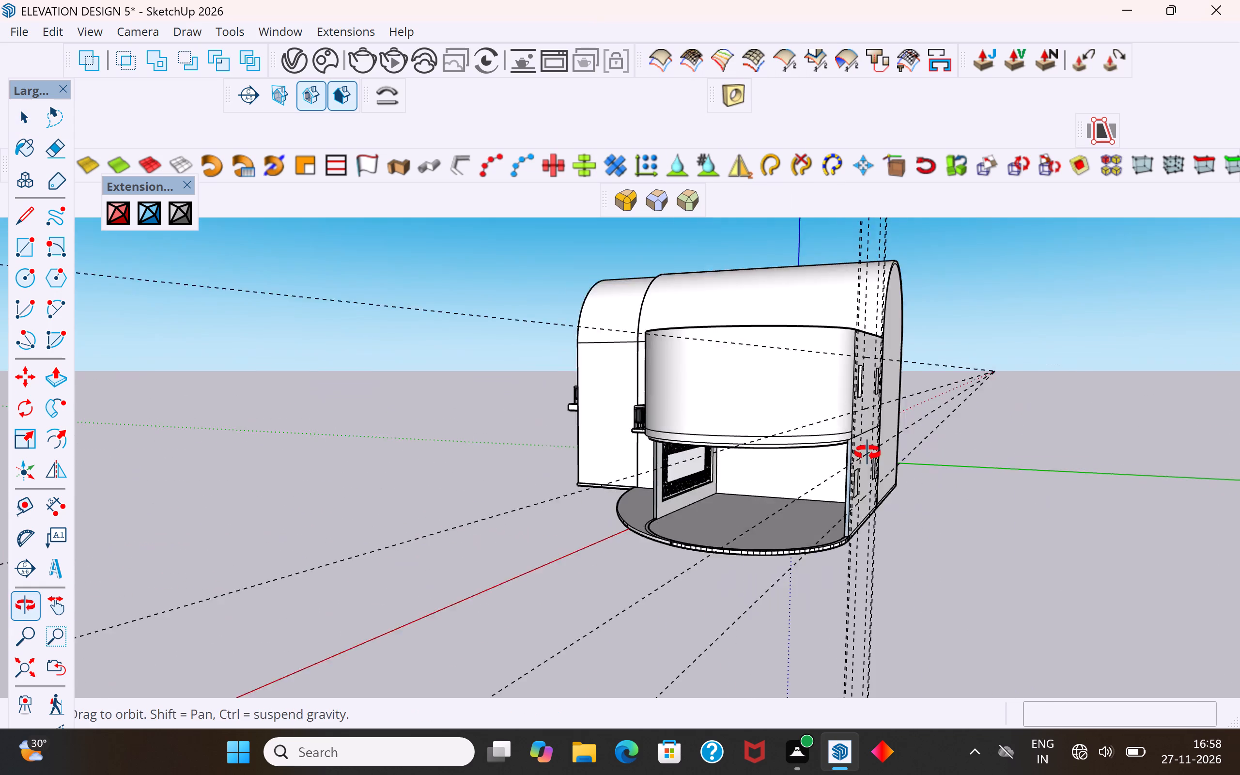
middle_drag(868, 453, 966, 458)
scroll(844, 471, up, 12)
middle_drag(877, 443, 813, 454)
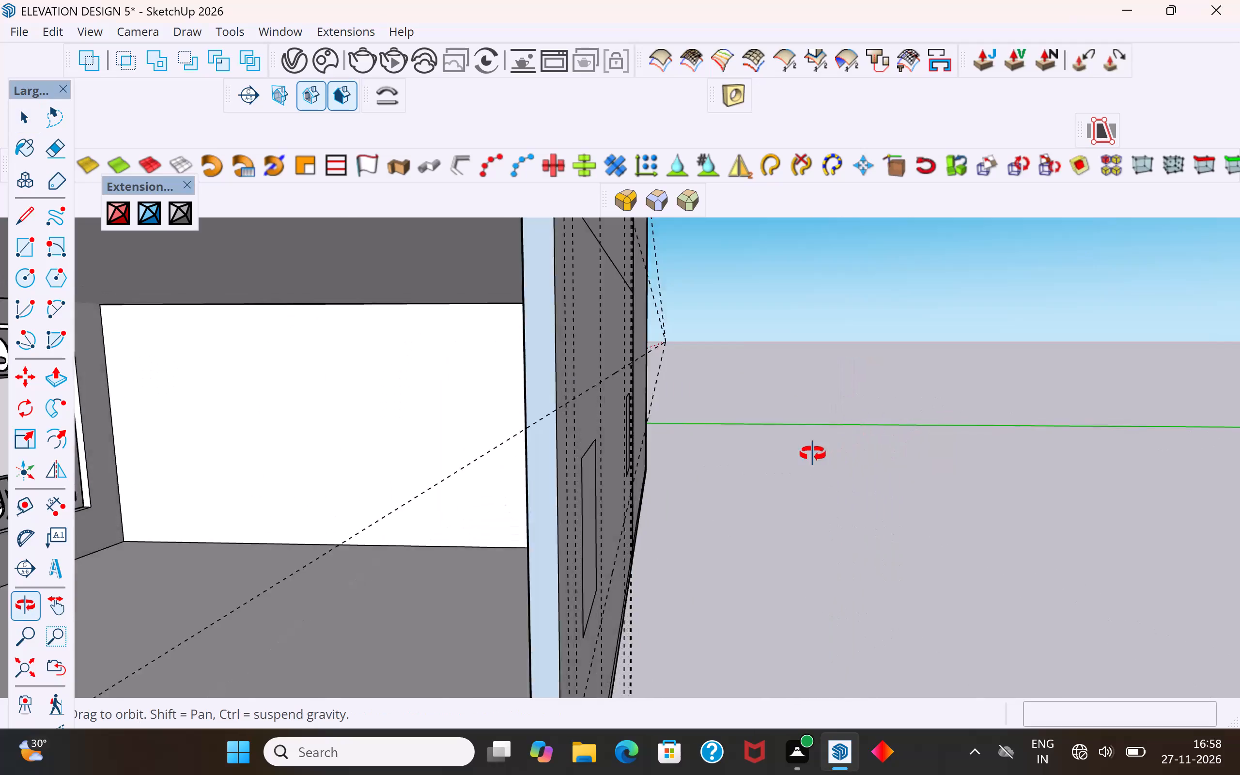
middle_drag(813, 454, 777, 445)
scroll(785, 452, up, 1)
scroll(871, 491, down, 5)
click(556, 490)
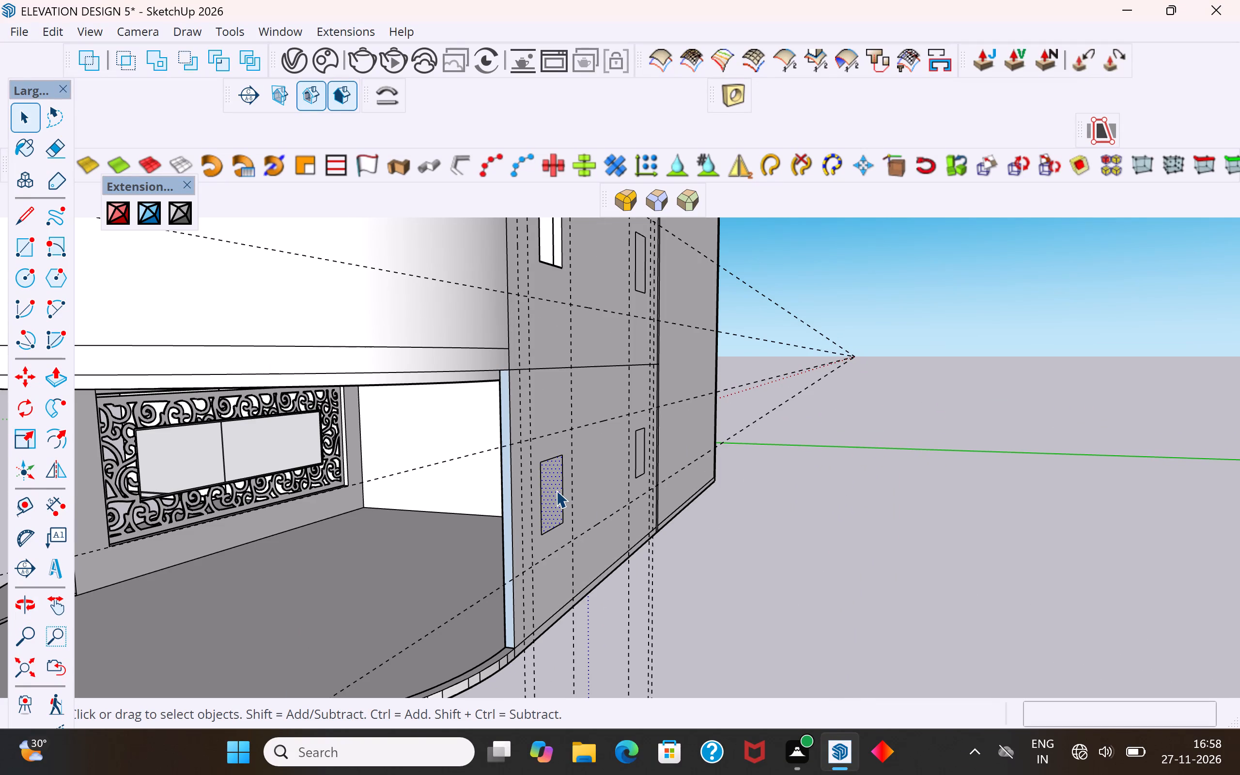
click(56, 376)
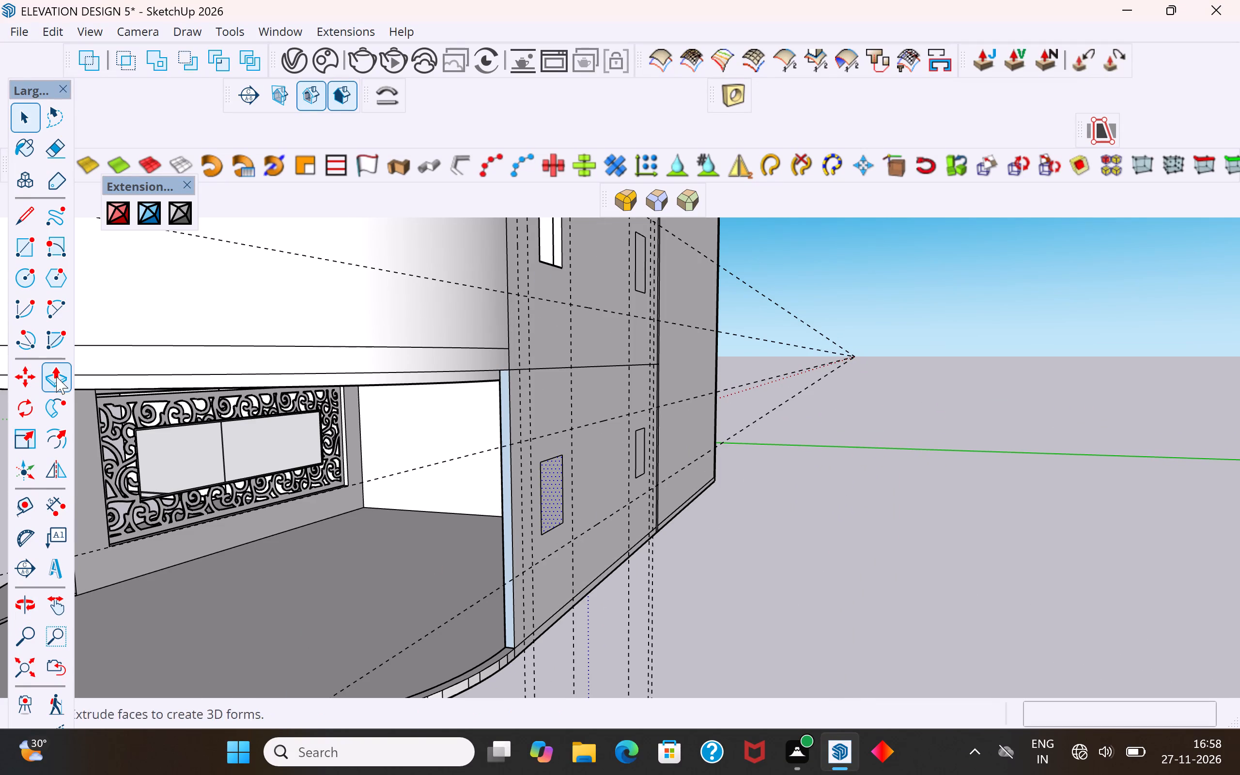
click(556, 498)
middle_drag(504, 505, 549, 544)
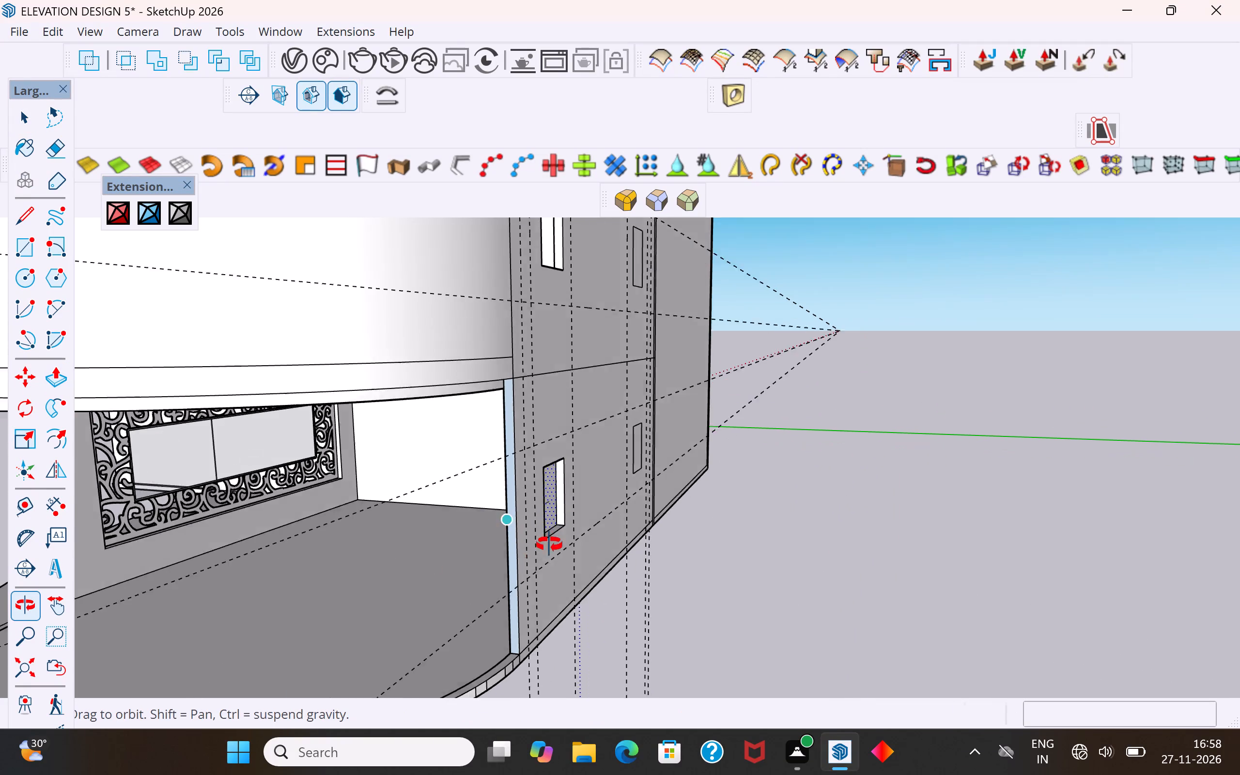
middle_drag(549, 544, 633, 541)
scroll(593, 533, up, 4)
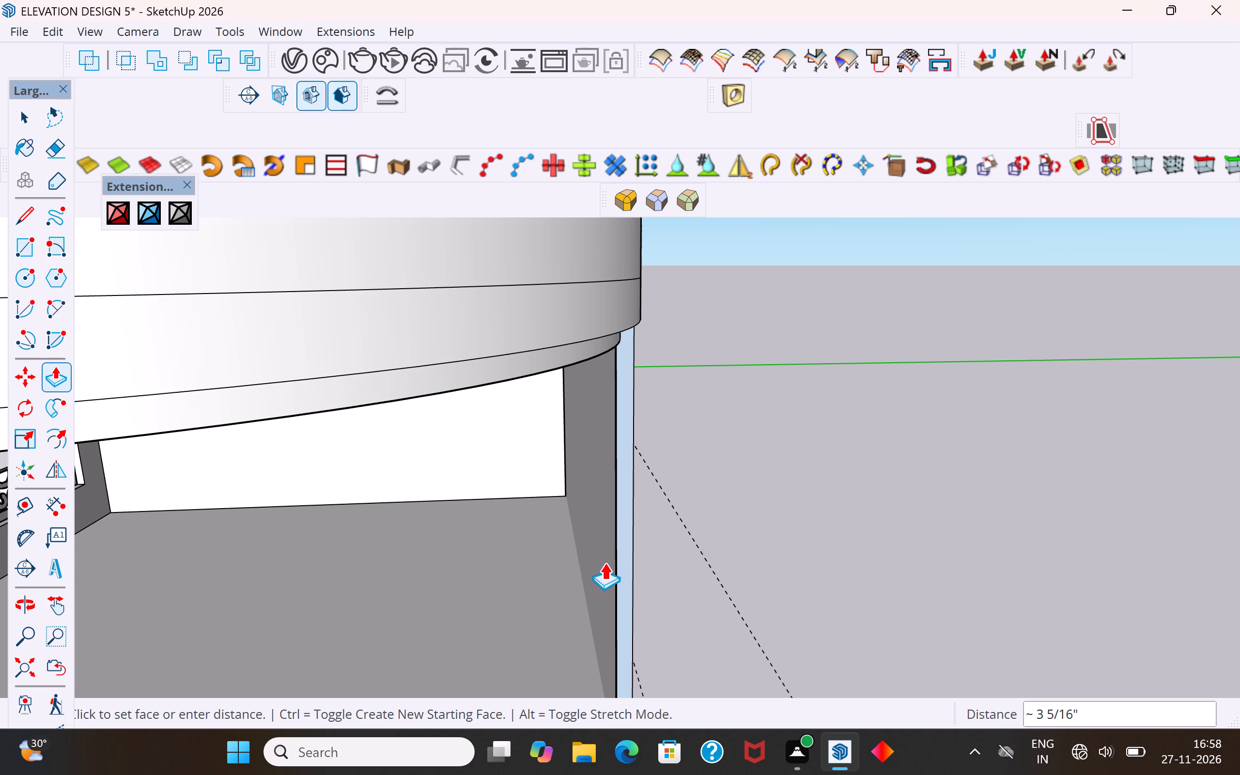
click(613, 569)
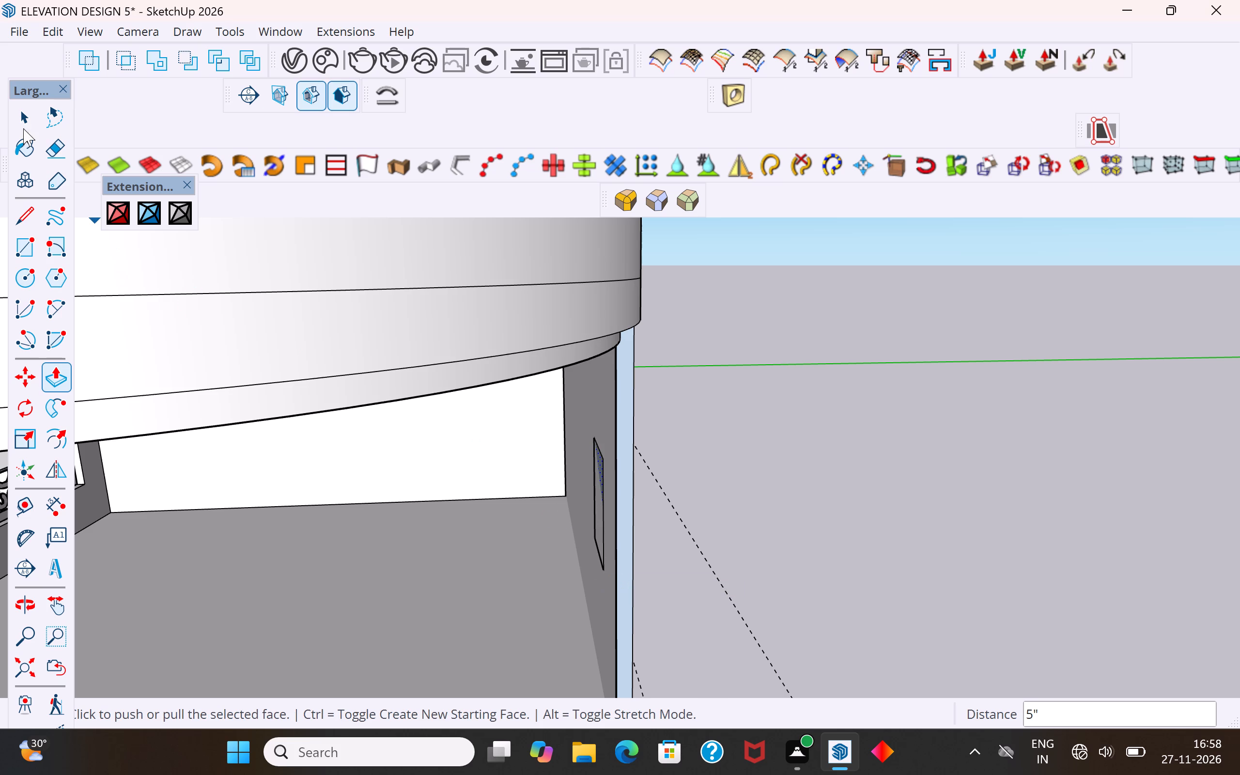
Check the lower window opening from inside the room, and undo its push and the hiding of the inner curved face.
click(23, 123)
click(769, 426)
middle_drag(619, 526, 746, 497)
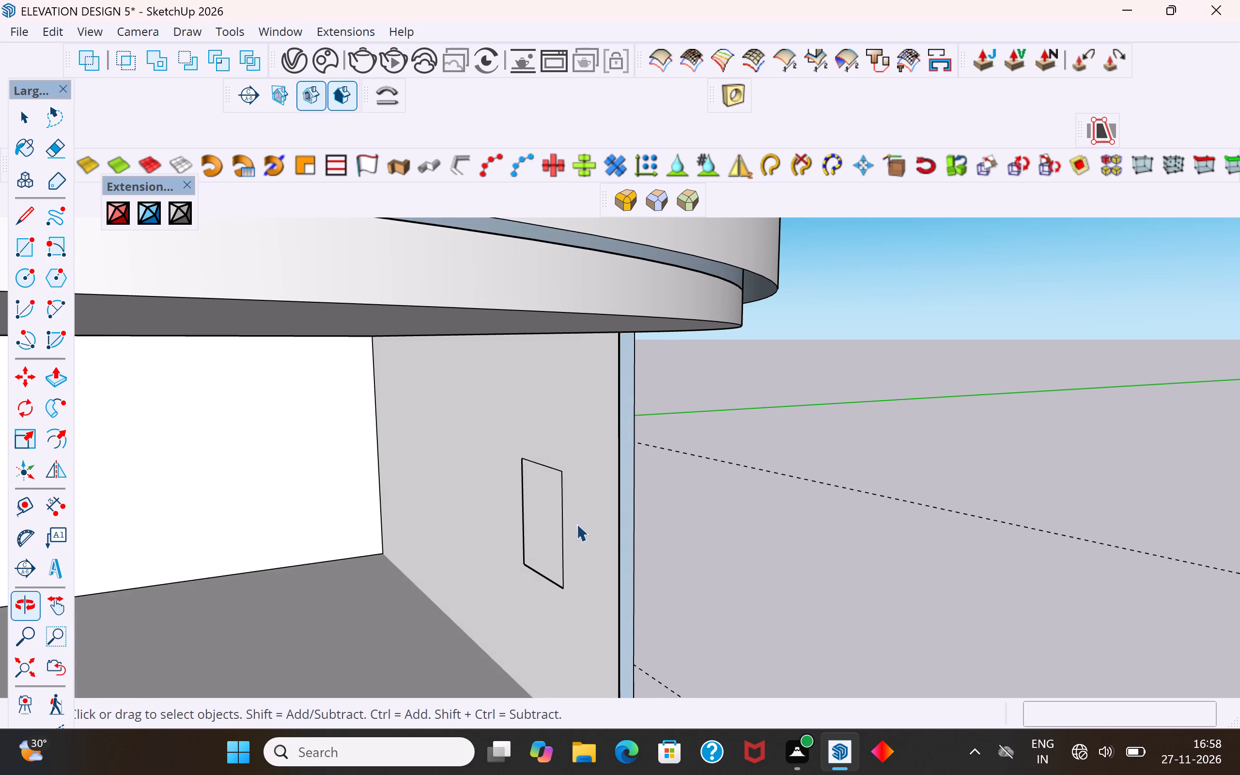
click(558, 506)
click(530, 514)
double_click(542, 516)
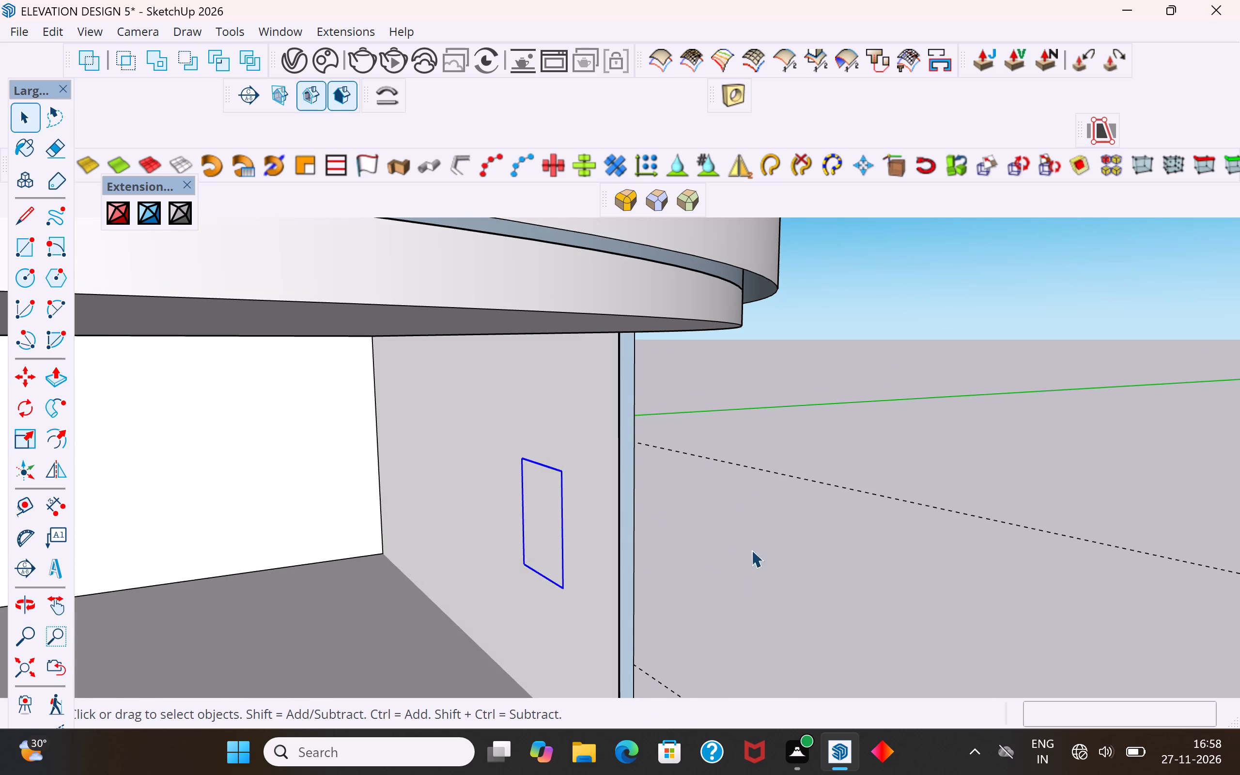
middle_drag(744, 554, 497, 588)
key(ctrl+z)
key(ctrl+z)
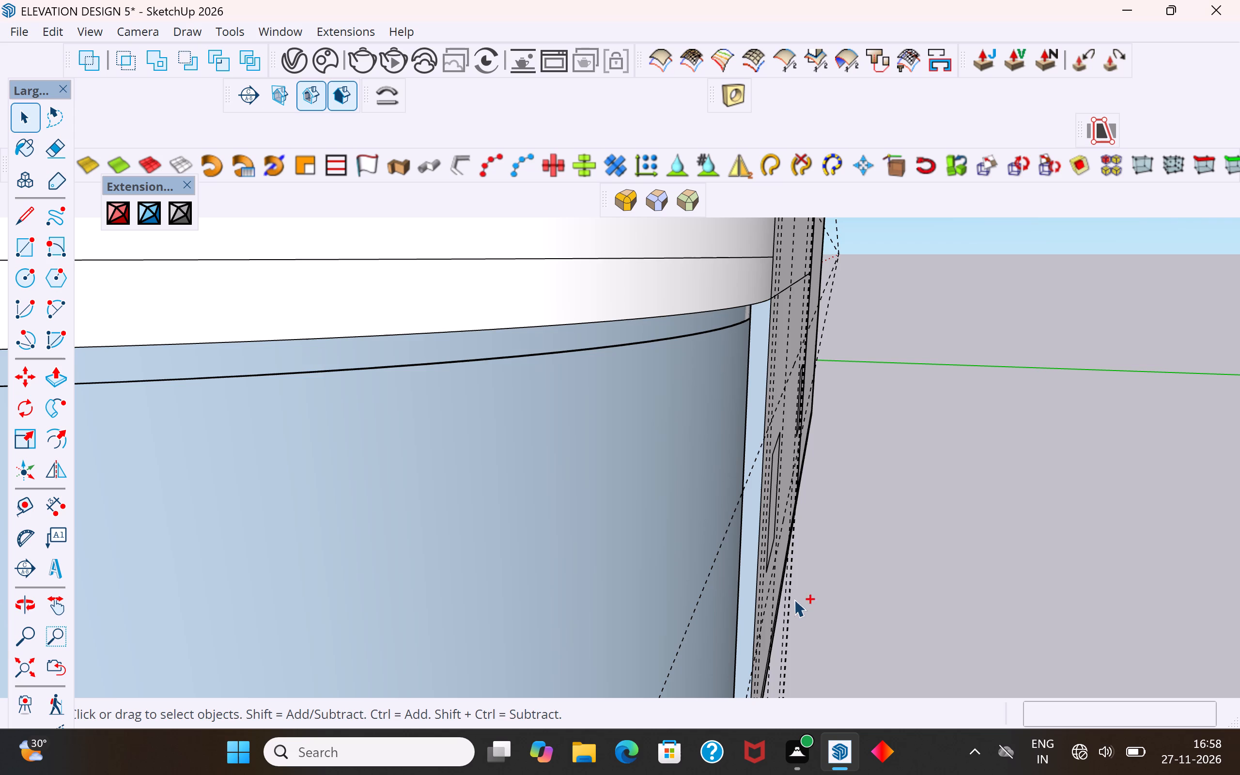
Hide the lower floor's inner curved wall face.
middle_drag(838, 564, 745, 558)
click(641, 538)
right_click(642, 538)
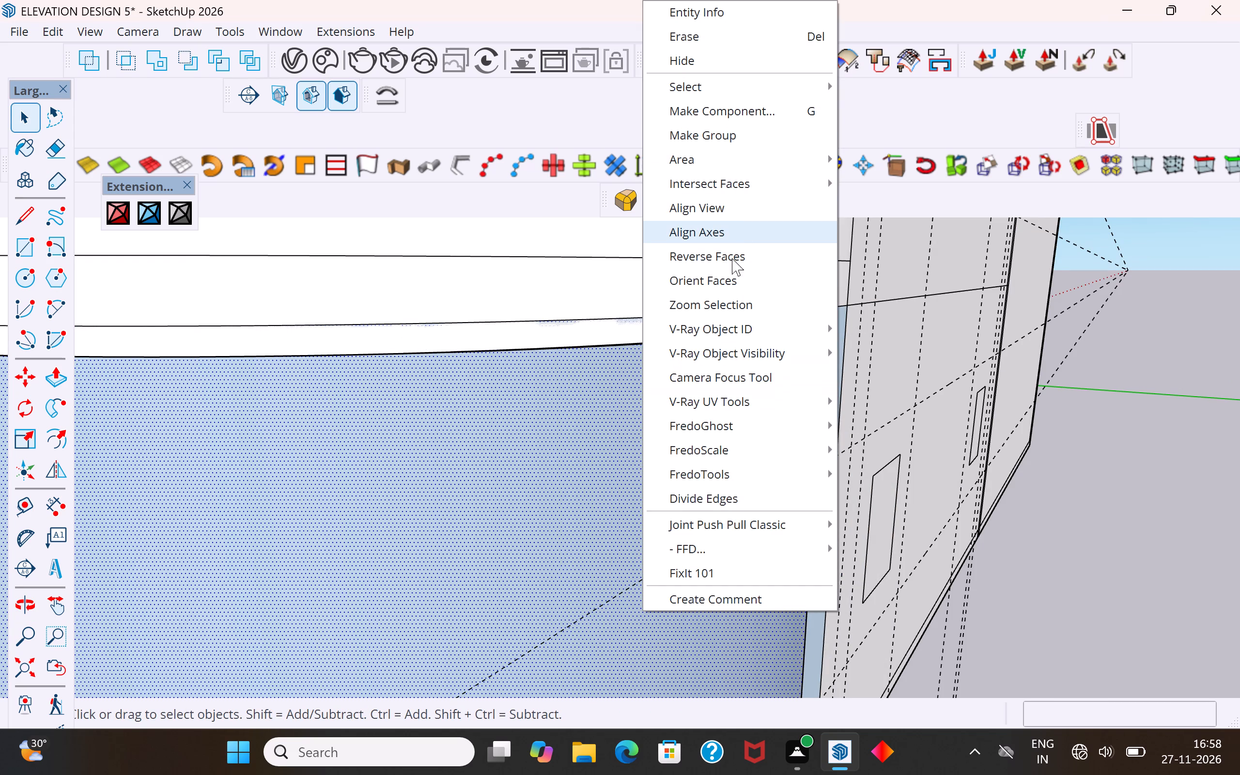
click(707, 65)
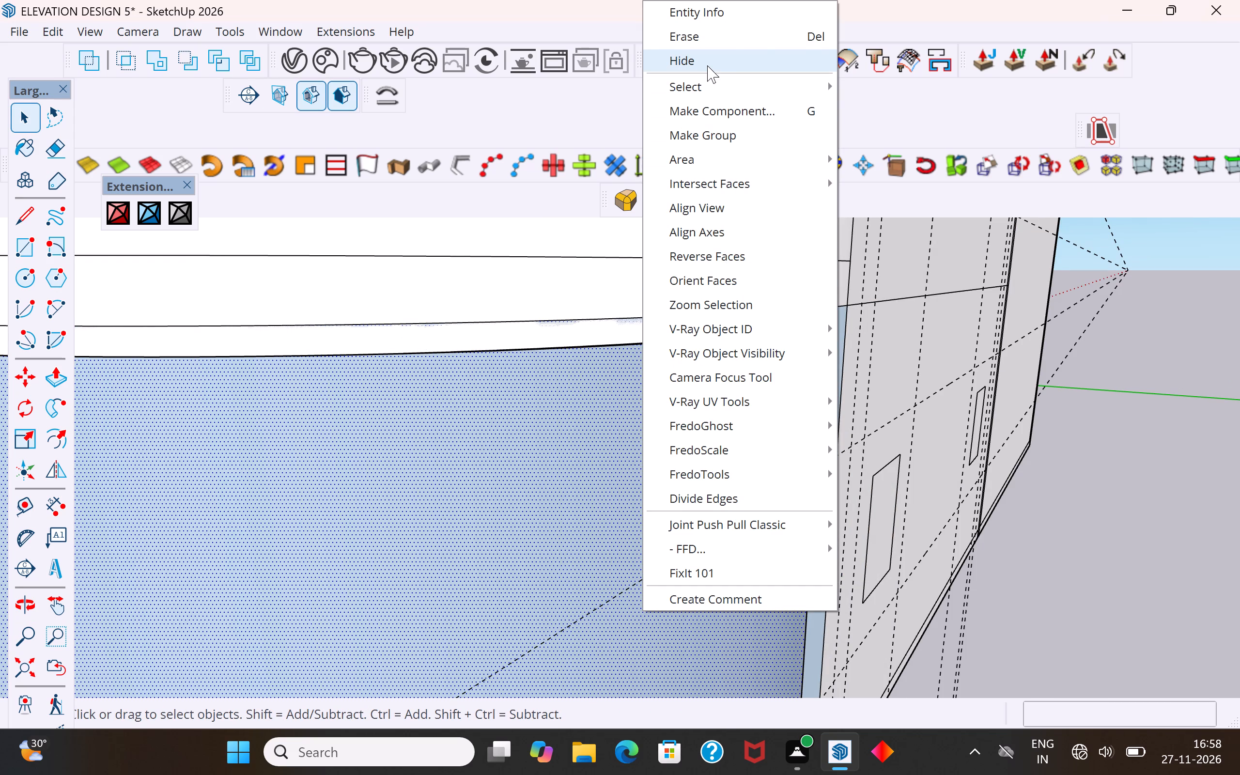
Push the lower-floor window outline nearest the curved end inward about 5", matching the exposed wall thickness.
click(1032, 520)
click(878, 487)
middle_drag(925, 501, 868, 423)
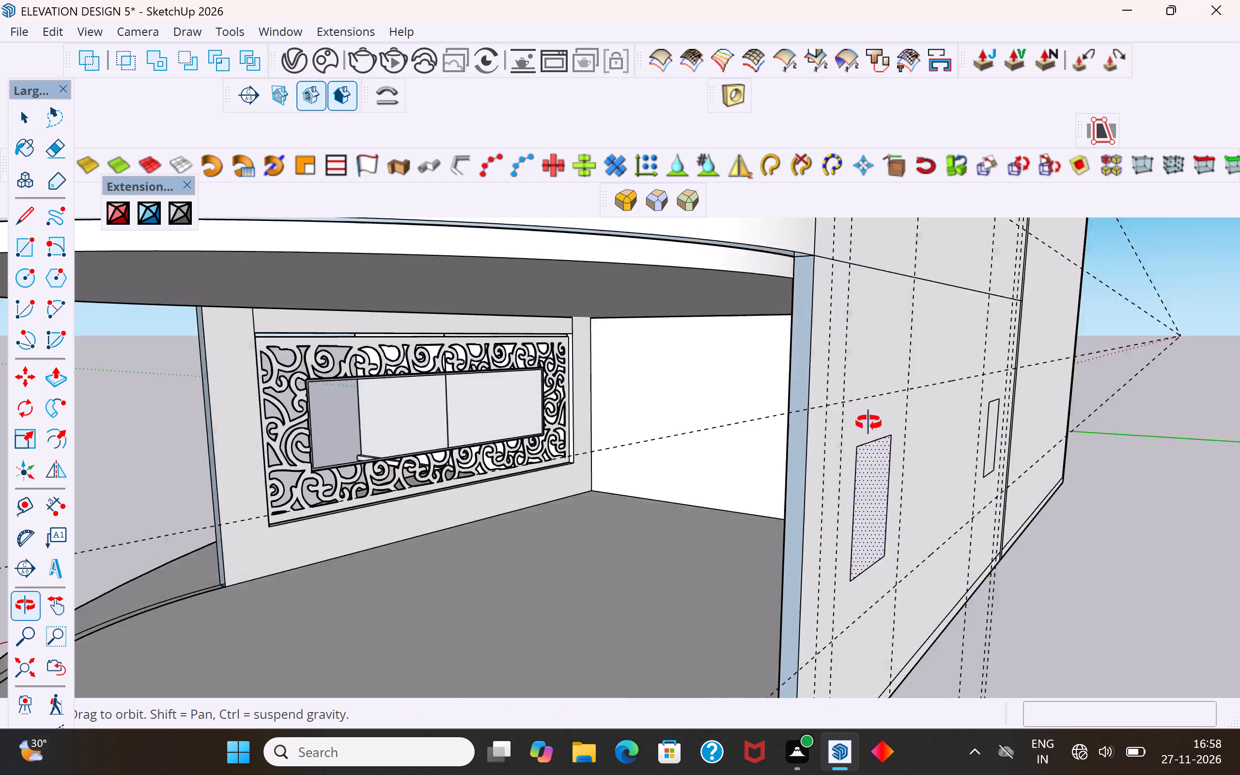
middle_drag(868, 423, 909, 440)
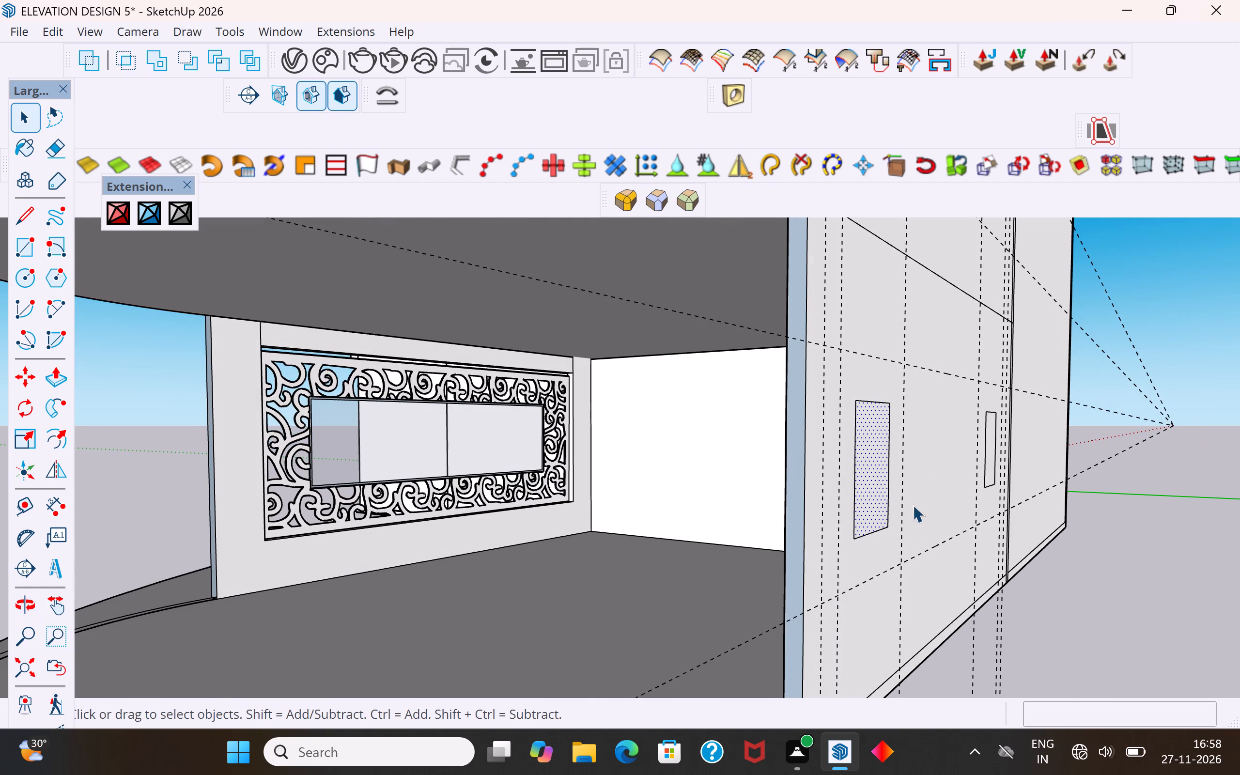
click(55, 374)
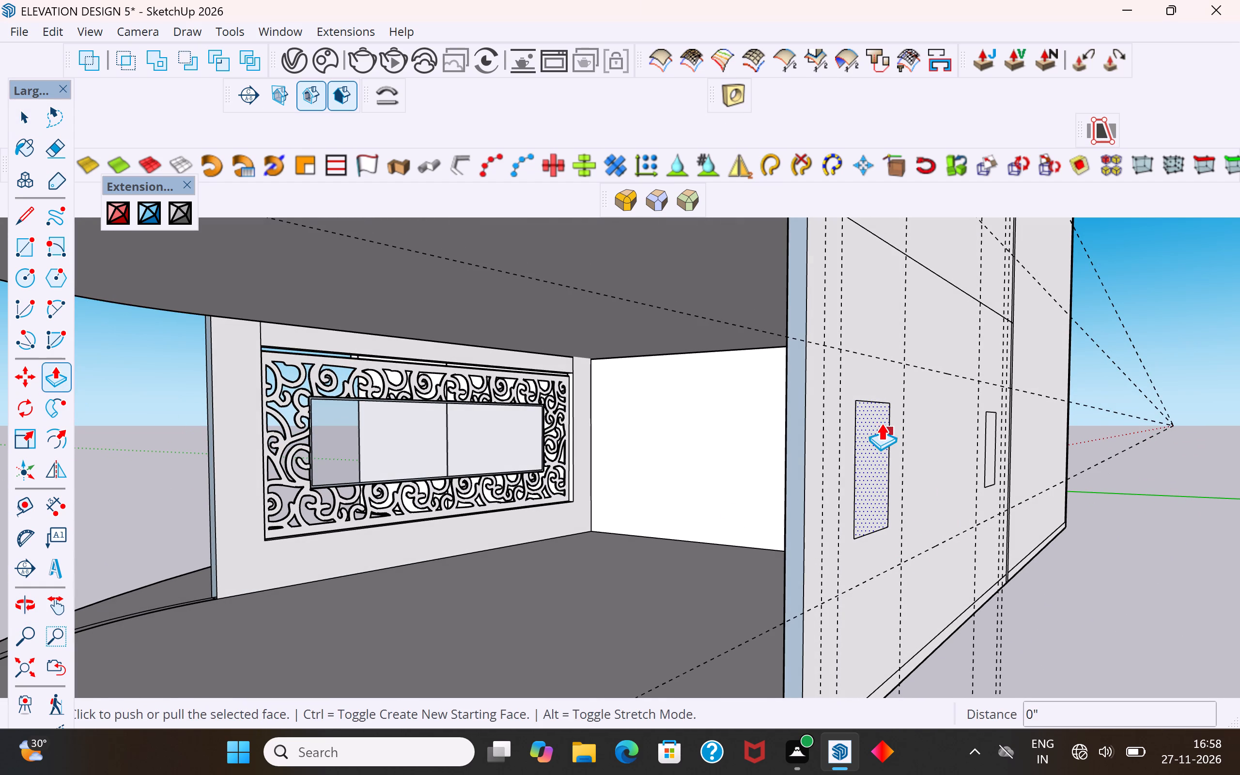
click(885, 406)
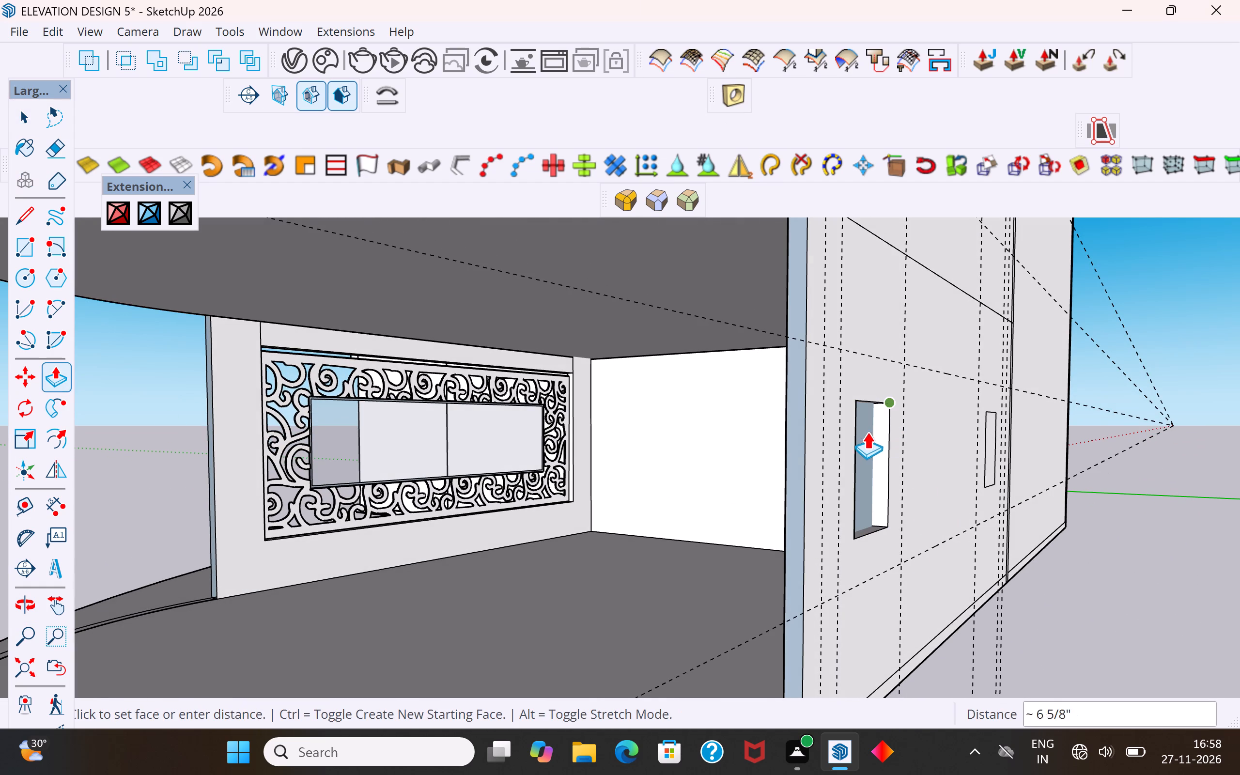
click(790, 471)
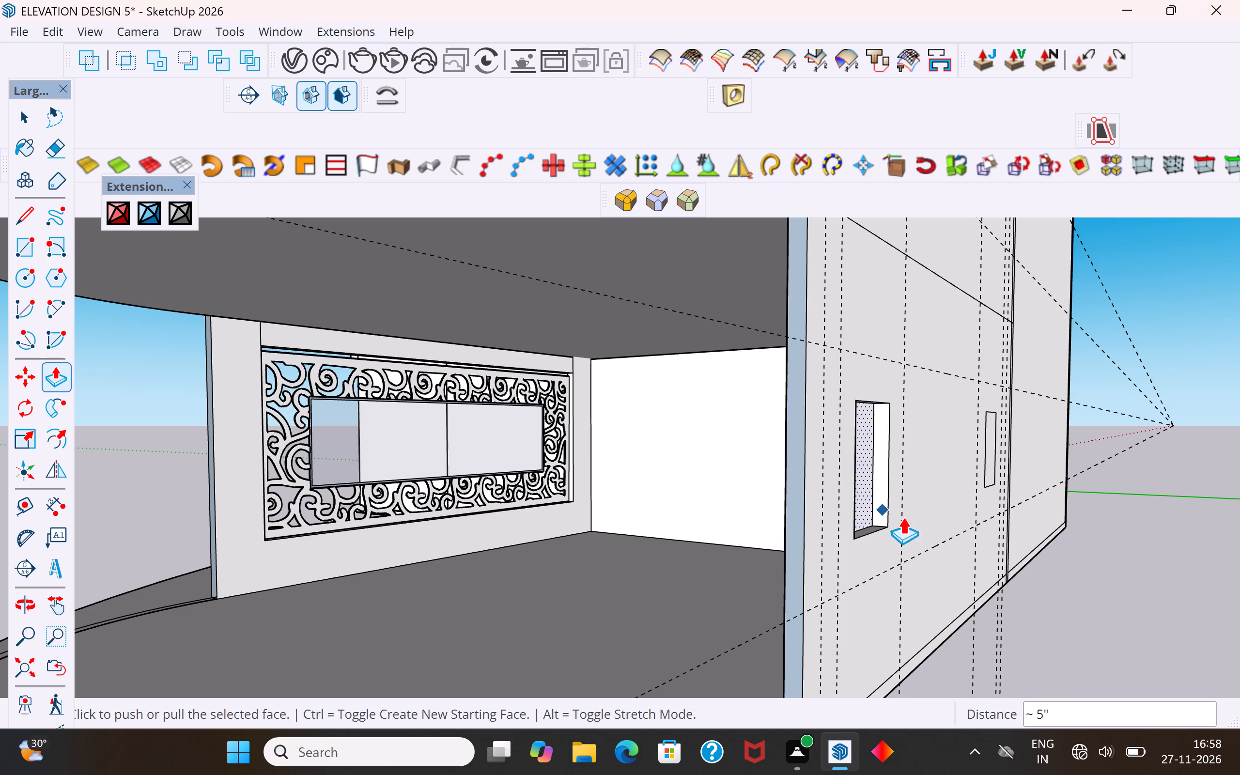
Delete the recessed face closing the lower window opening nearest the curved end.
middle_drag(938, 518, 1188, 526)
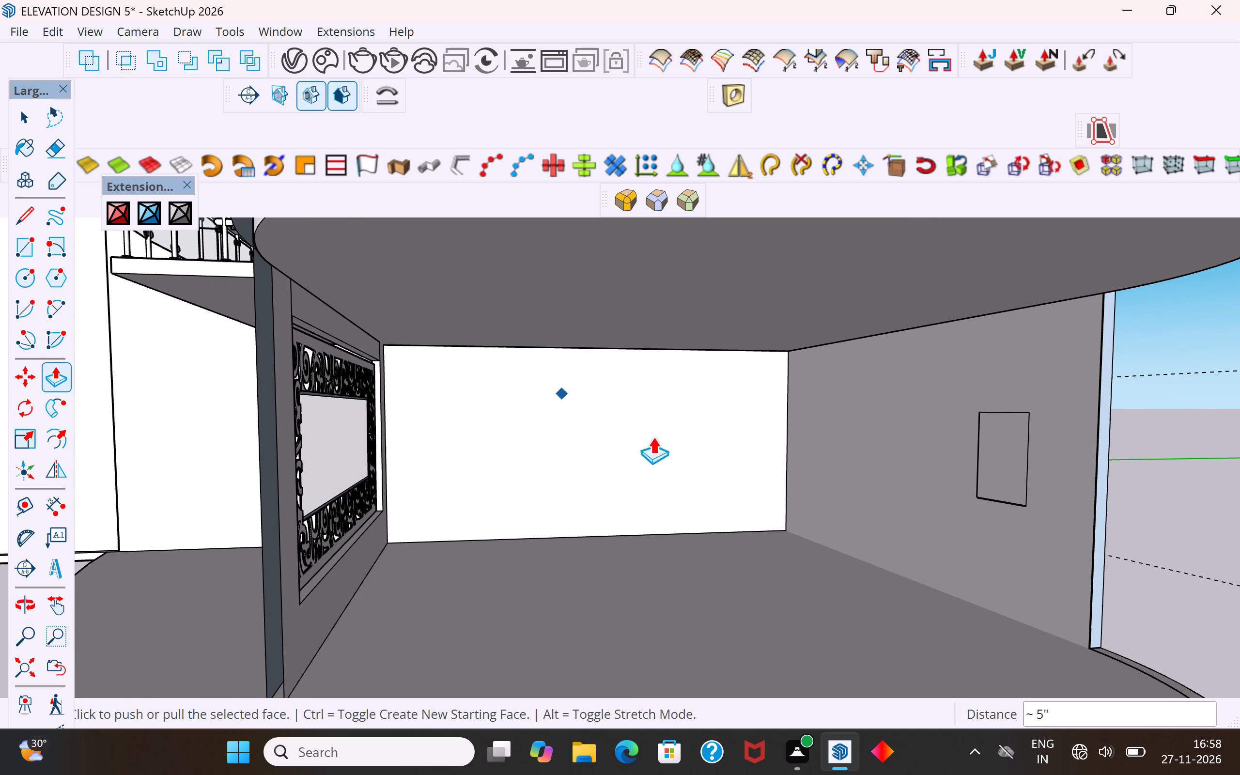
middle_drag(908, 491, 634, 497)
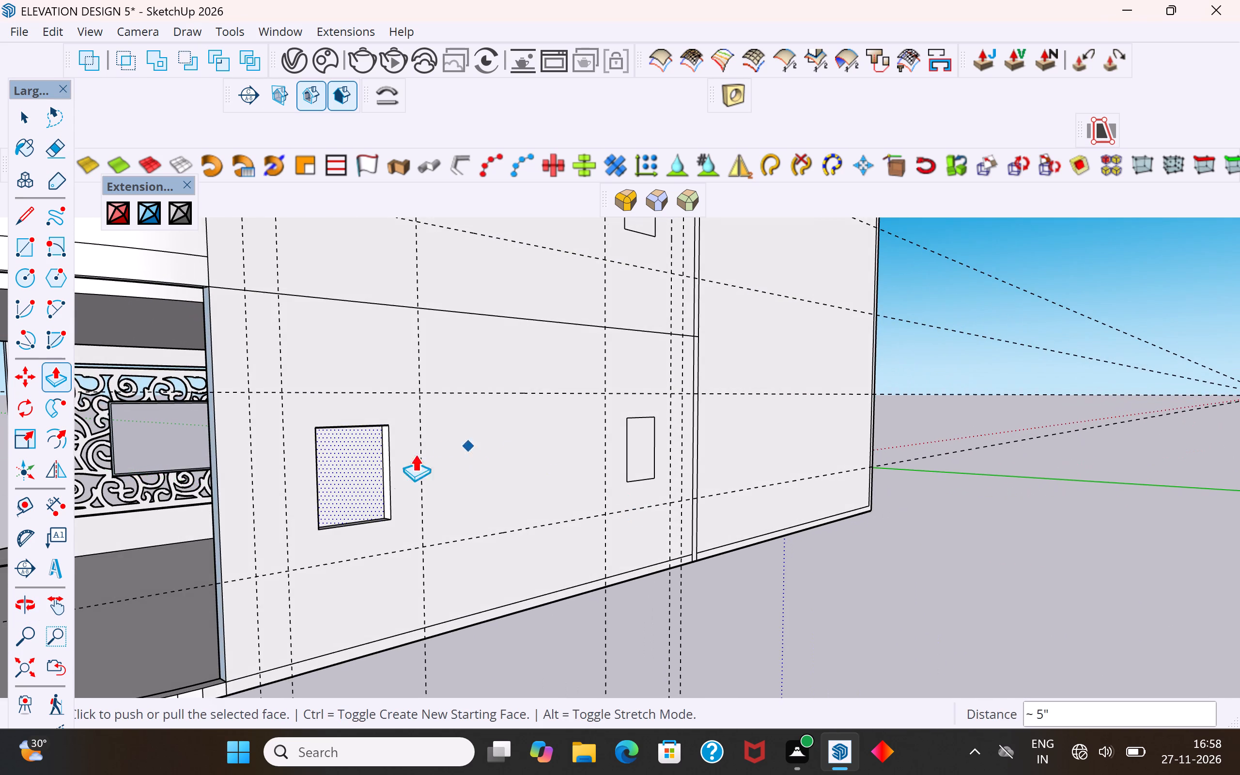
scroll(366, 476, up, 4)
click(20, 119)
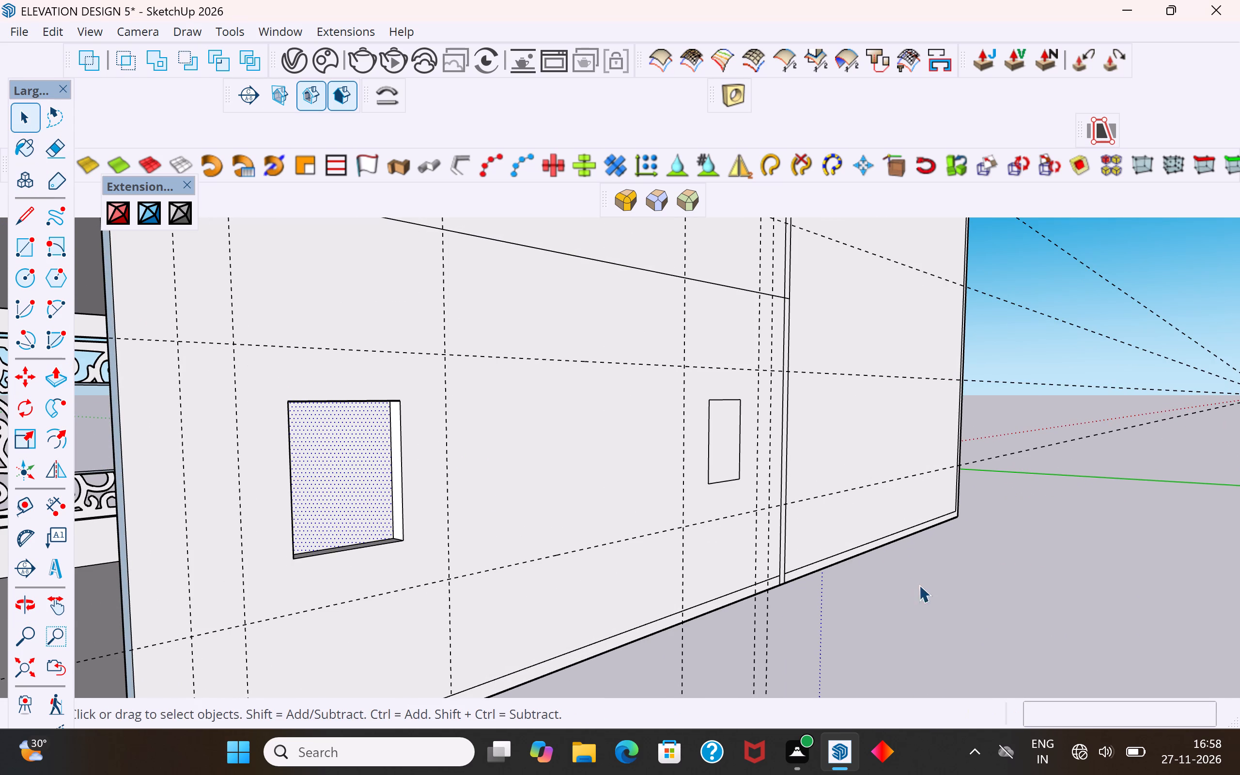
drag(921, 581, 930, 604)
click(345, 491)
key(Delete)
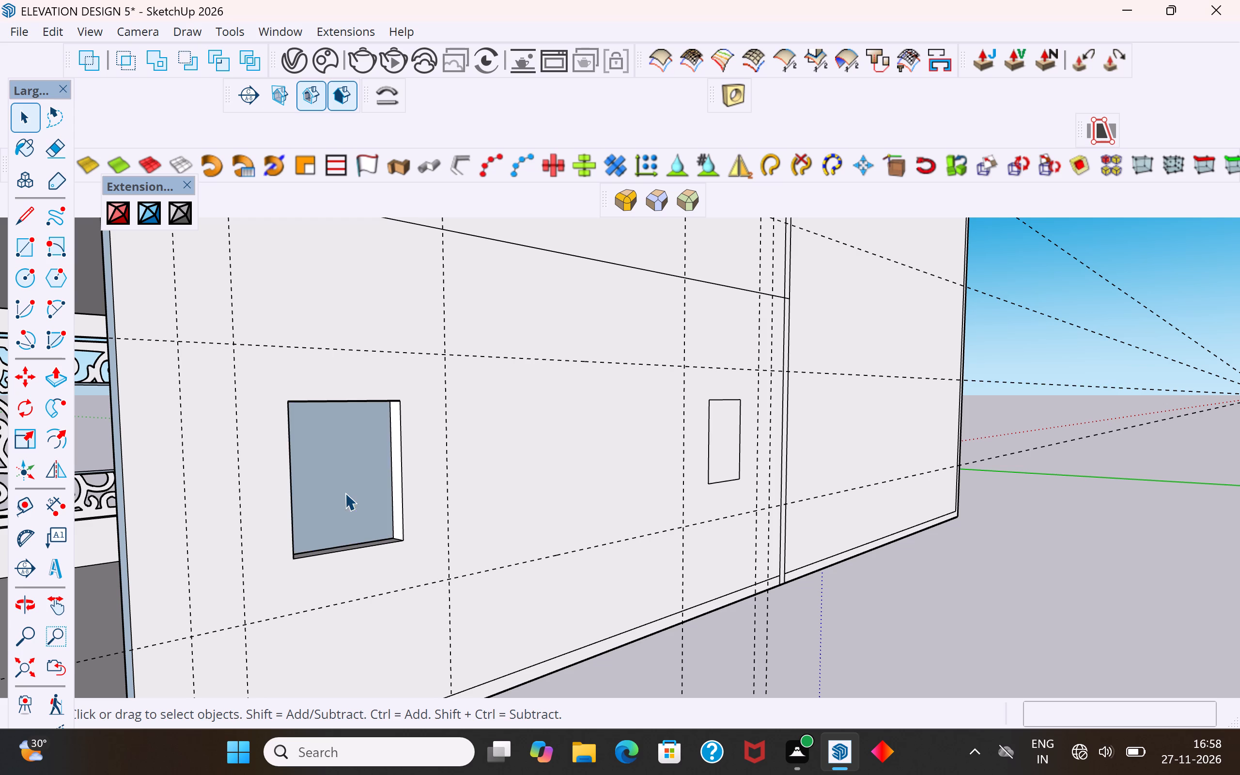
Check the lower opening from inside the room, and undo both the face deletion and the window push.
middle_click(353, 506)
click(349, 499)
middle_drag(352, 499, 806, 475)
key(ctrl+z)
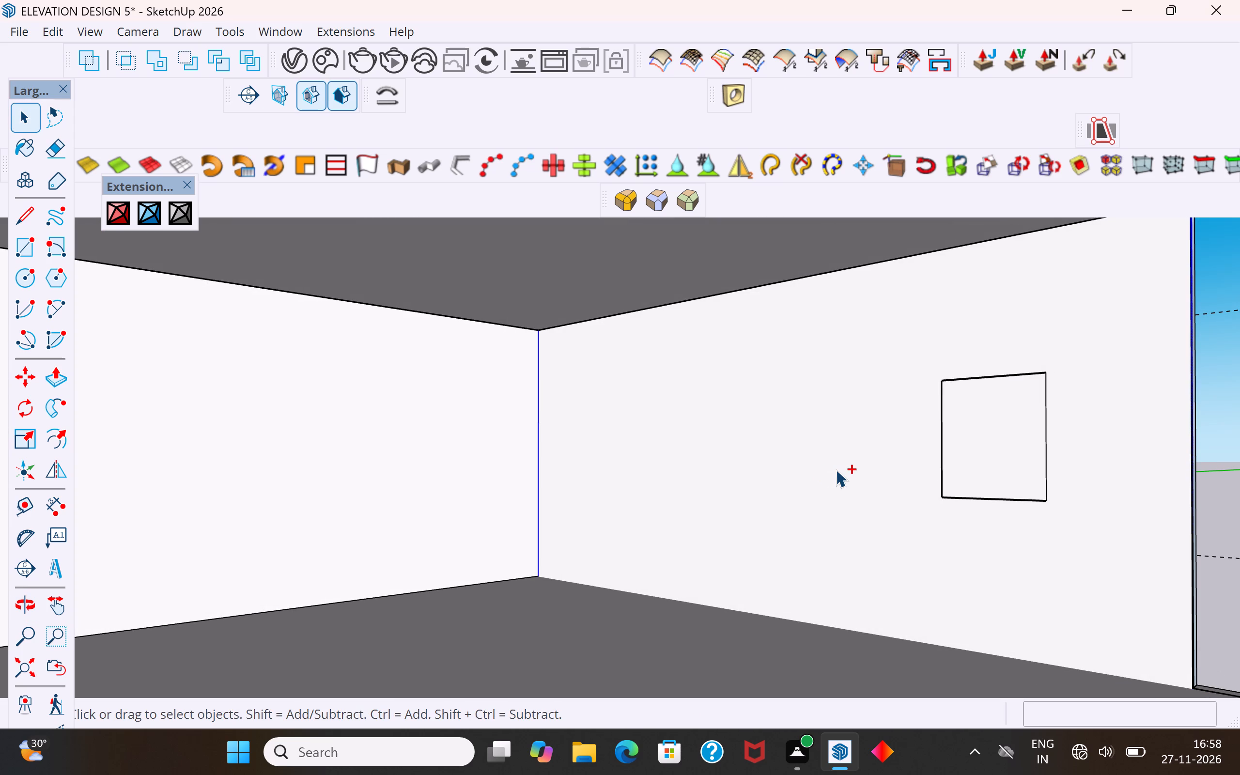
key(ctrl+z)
Push the lower-floor window outline nearest the curved end inward 5" to the wall's inner face.
scroll(413, 513, down, 4)
middle_drag(736, 526, 549, 548)
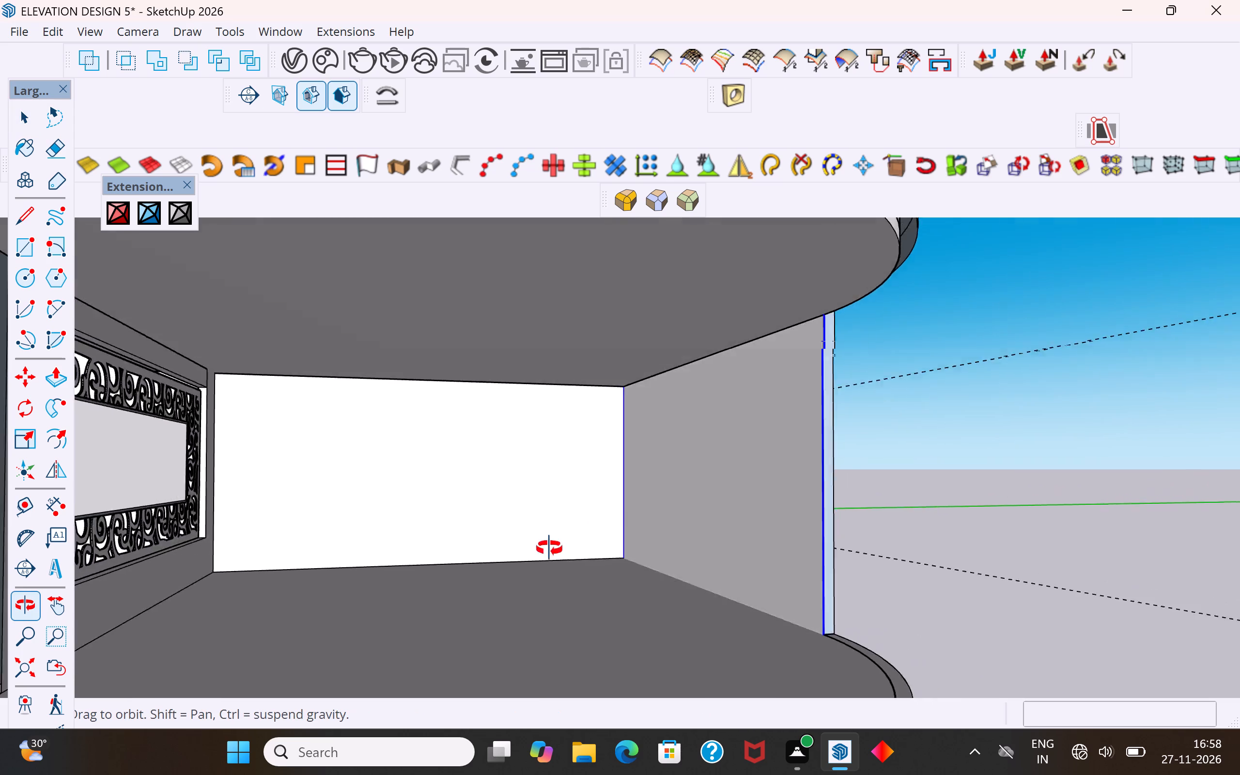
middle_drag(549, 548, 286, 577)
click(987, 610)
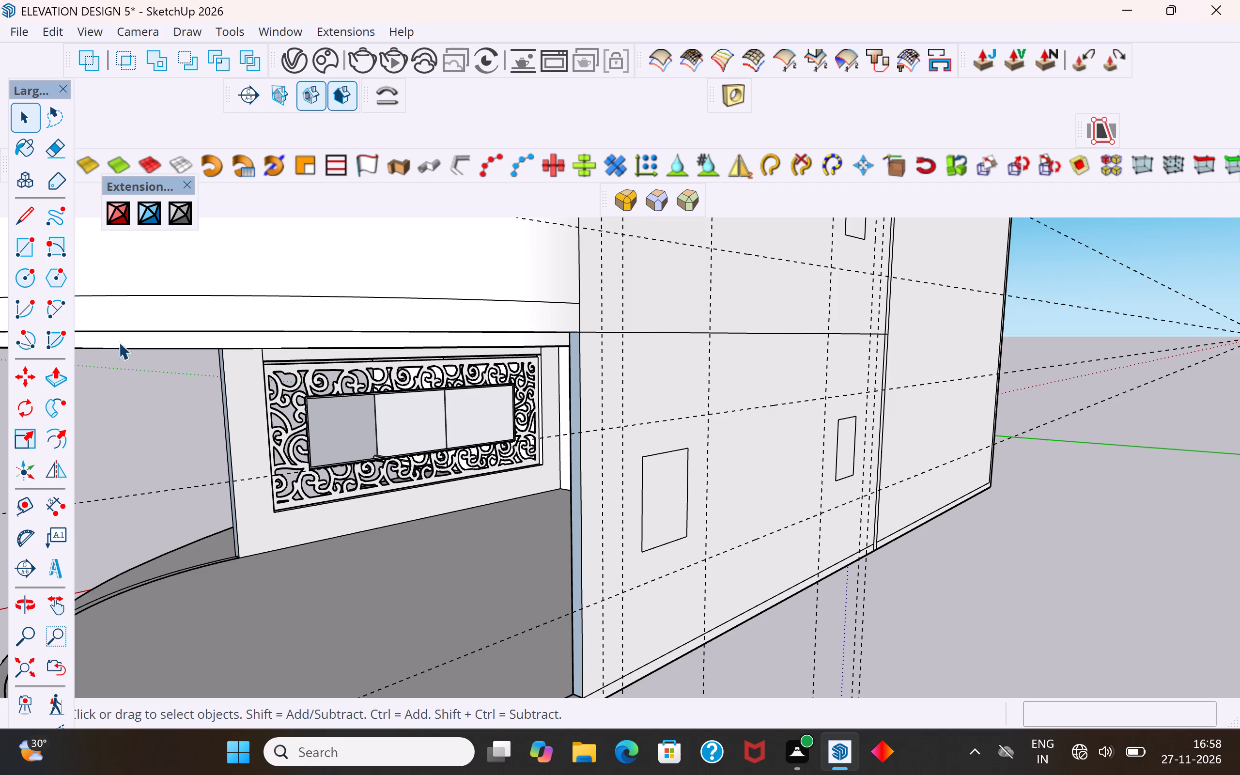
click(54, 374)
click(682, 449)
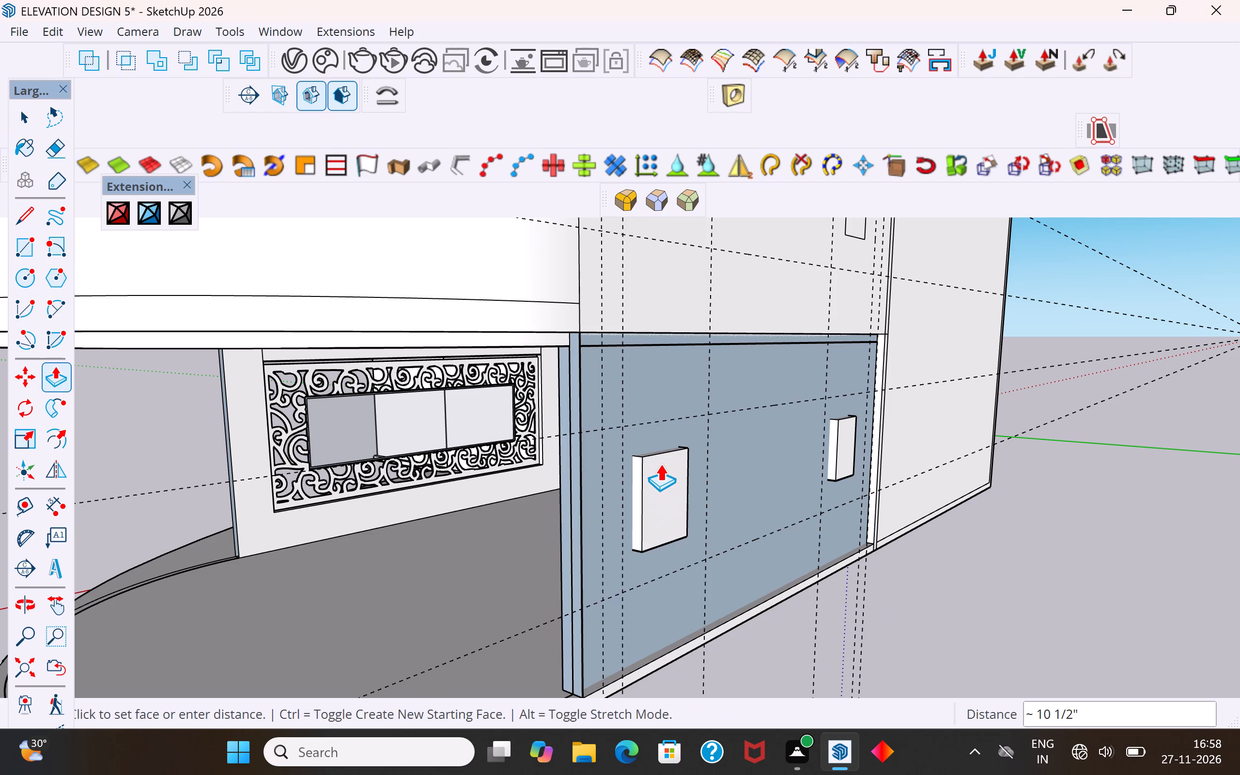
key(Escape)
click(662, 494)
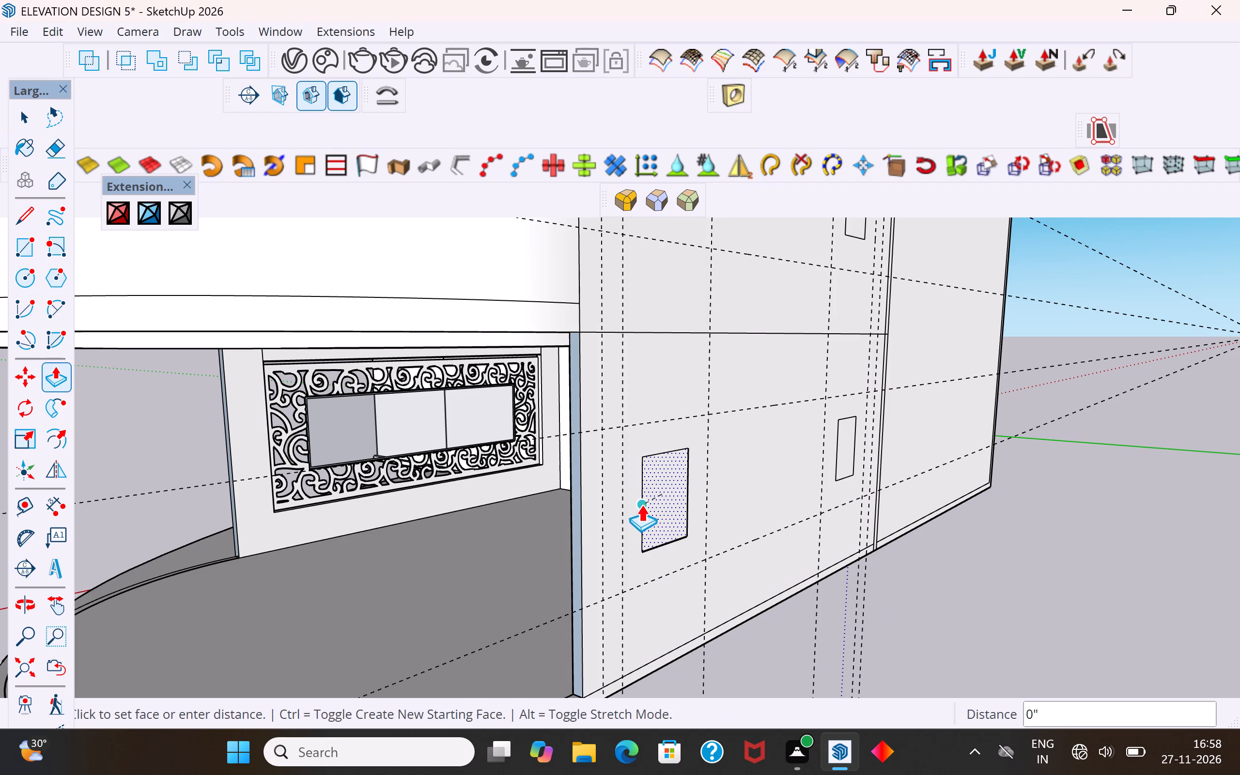
scroll(593, 510, up, 3)
middle_drag(611, 526, 684, 558)
scroll(668, 545, up, 4)
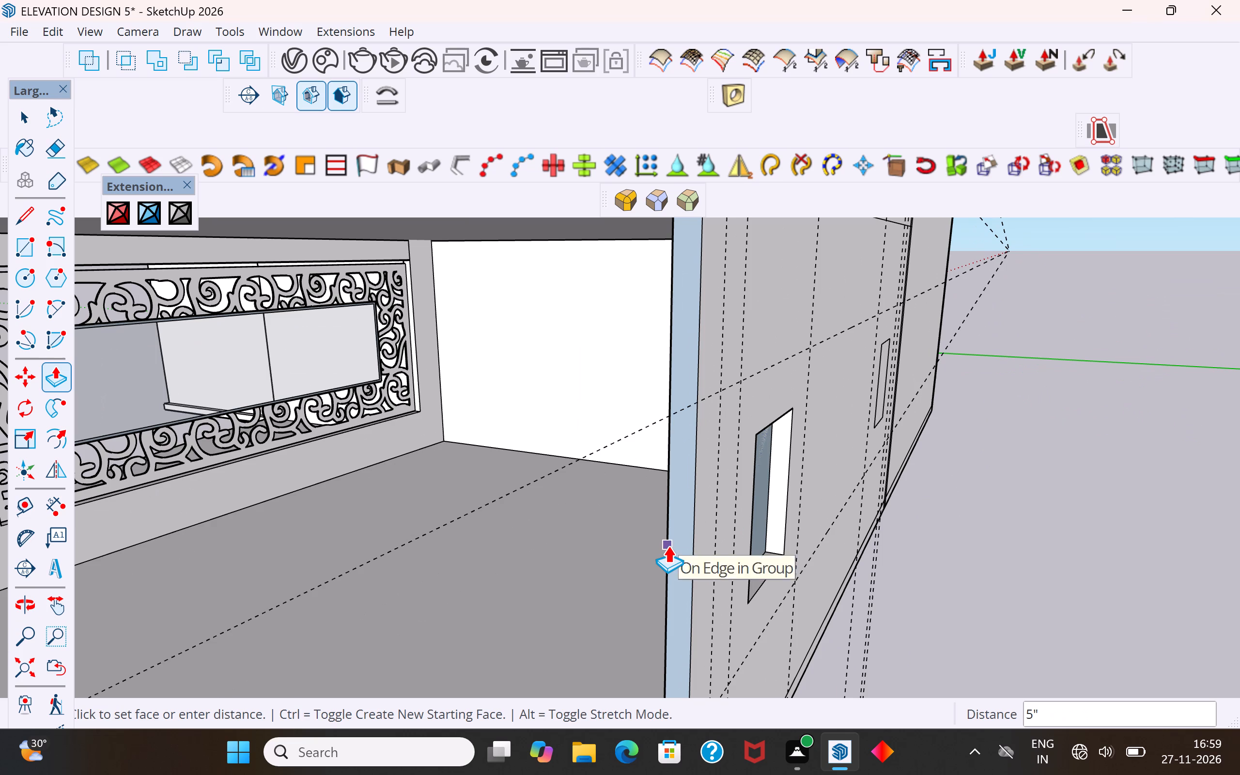
middle_drag(668, 559, 908, 511)
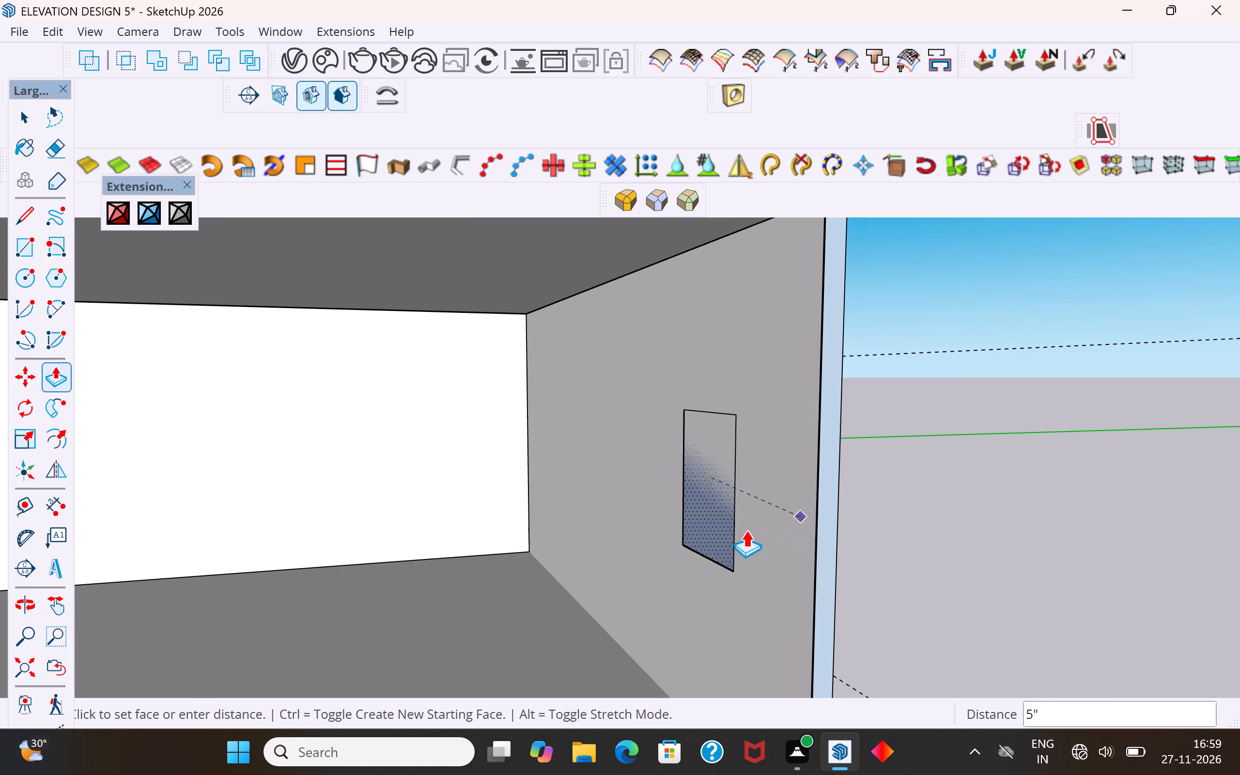
click(713, 519)
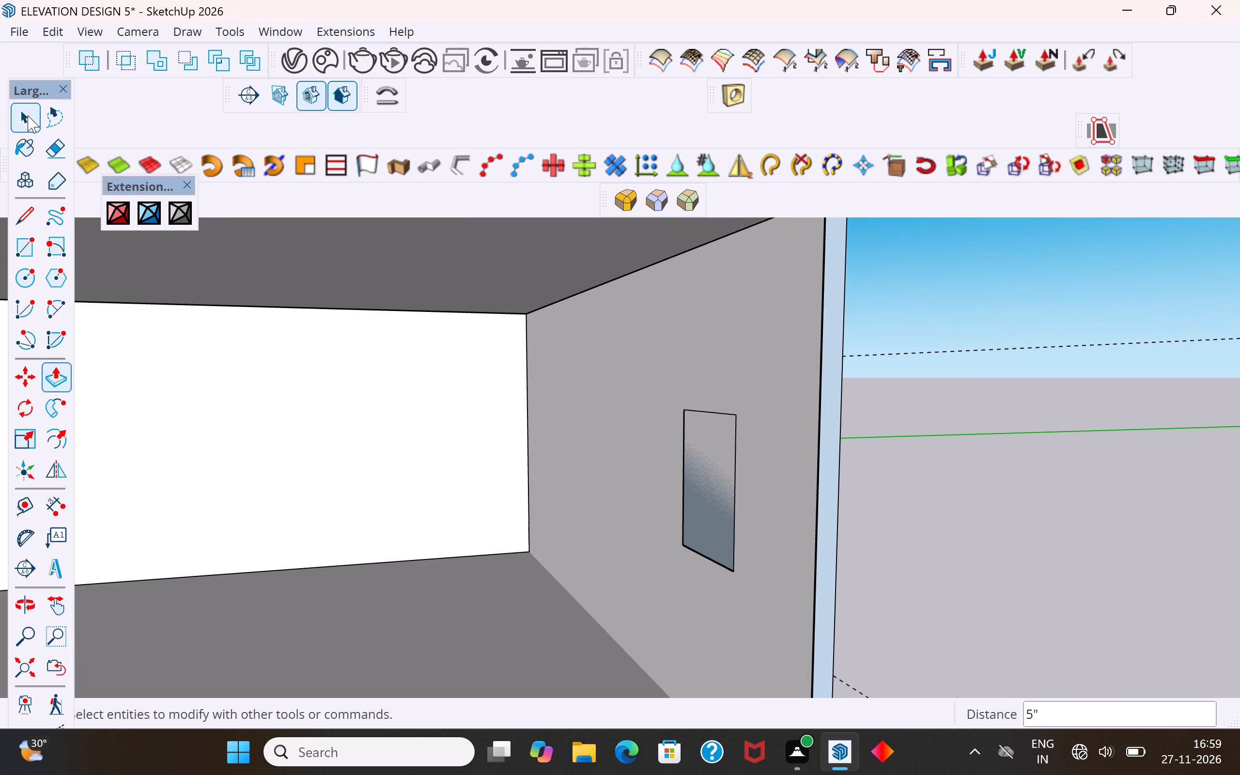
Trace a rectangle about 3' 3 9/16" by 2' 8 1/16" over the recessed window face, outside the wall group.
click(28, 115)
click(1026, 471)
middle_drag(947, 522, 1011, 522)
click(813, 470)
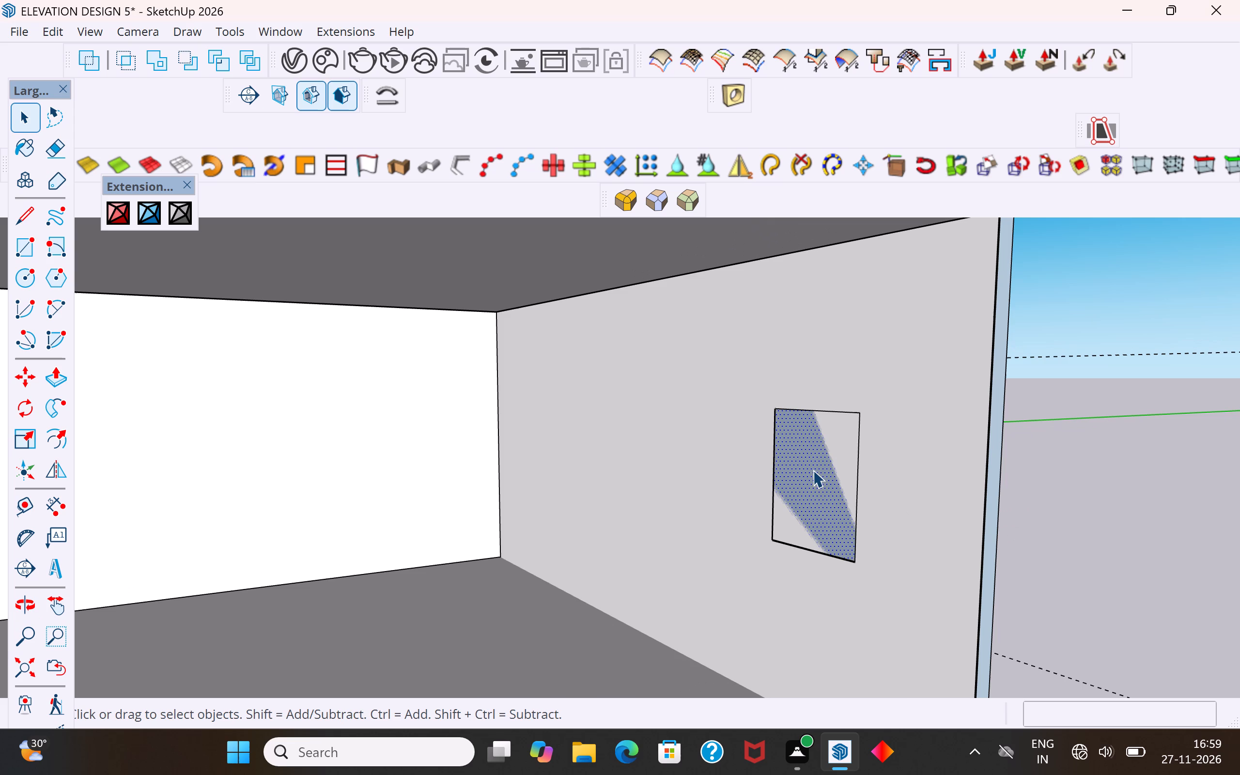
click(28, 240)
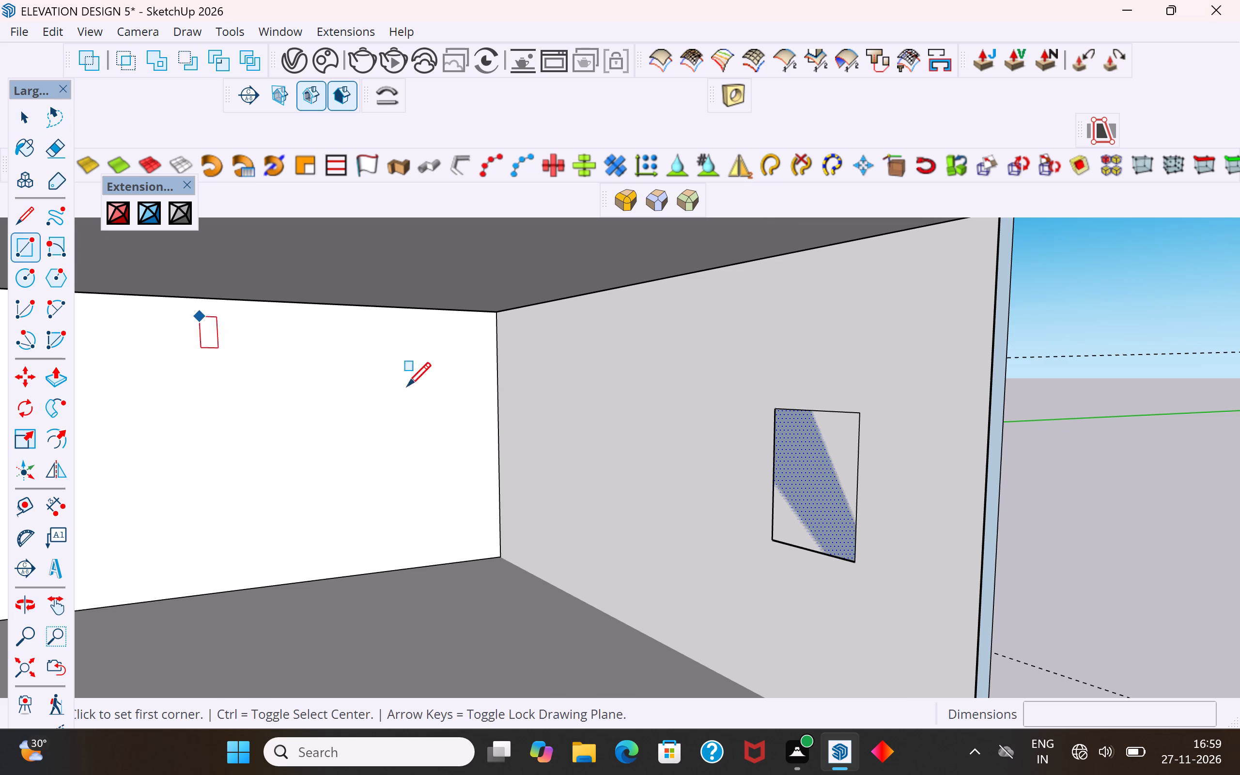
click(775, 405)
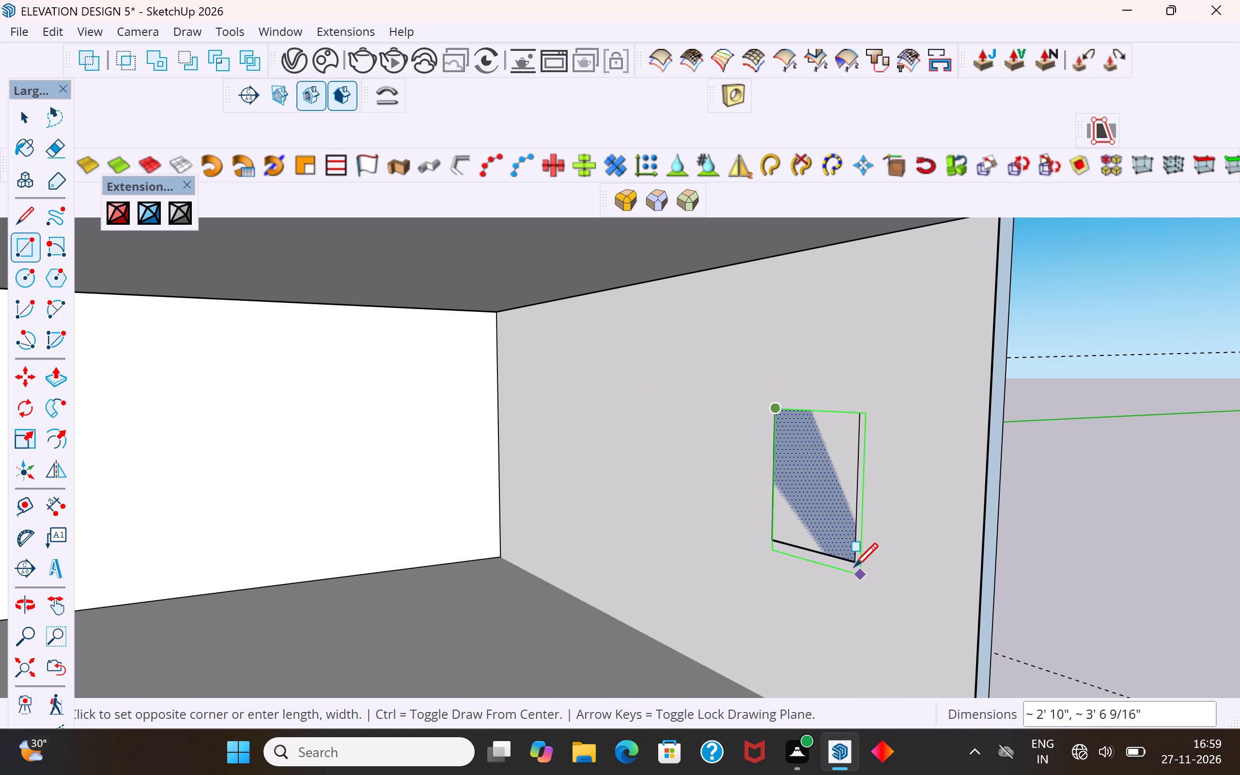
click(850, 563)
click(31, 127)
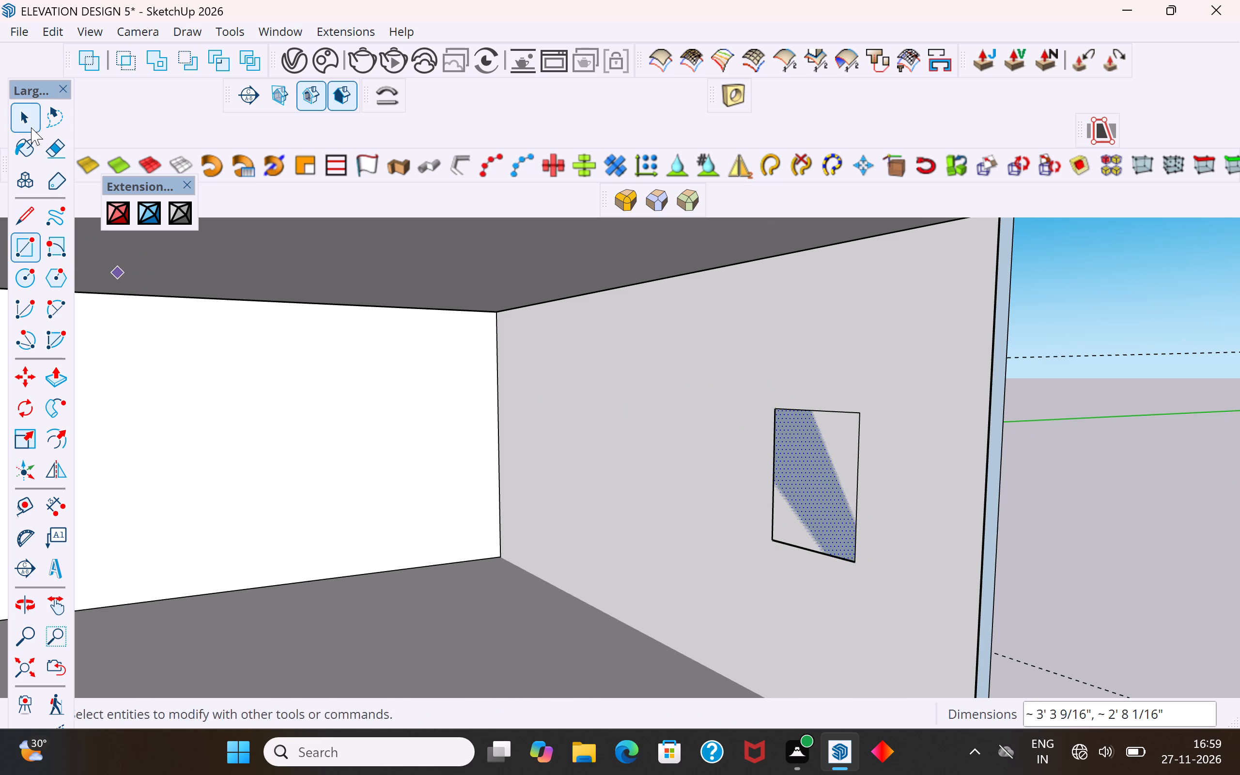
Open the lower wall group and draw a rectangle about 3' 3 9/16" by 2' 8 1/16" over the window on its inner face.
click(543, 525)
double_click(784, 560)
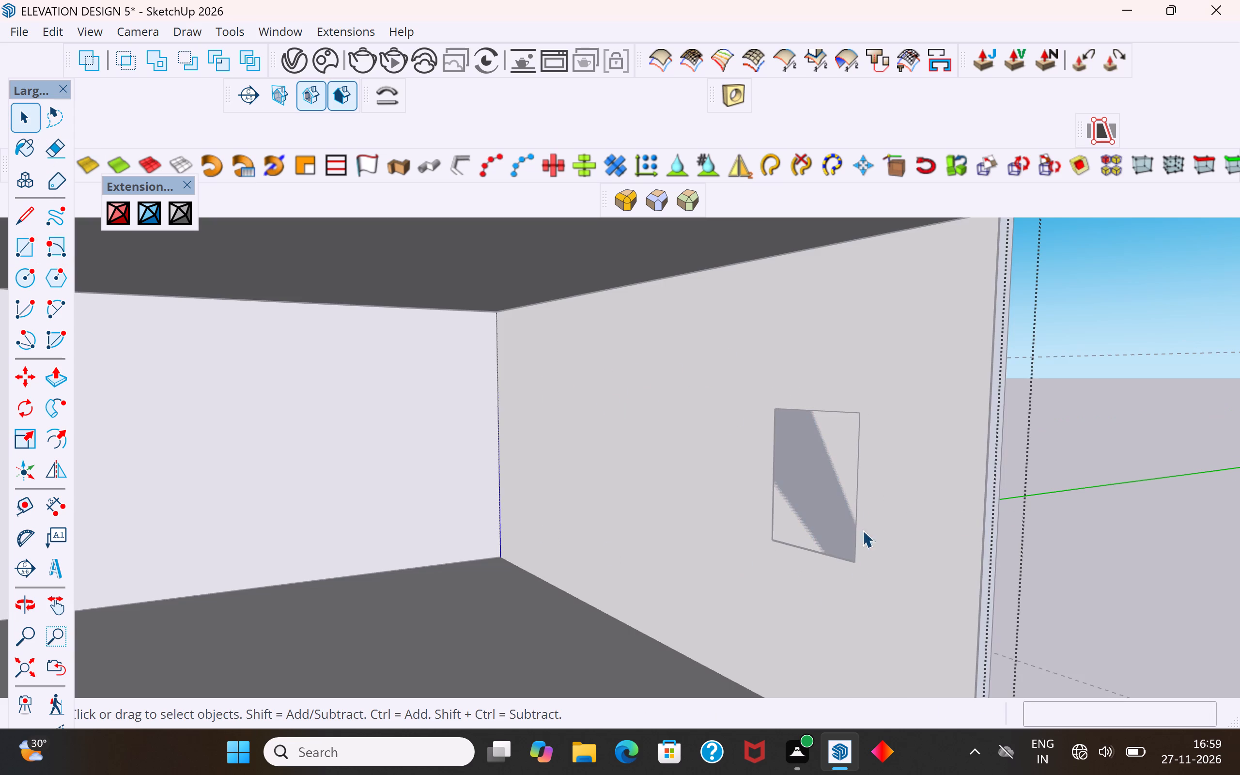
click(31, 251)
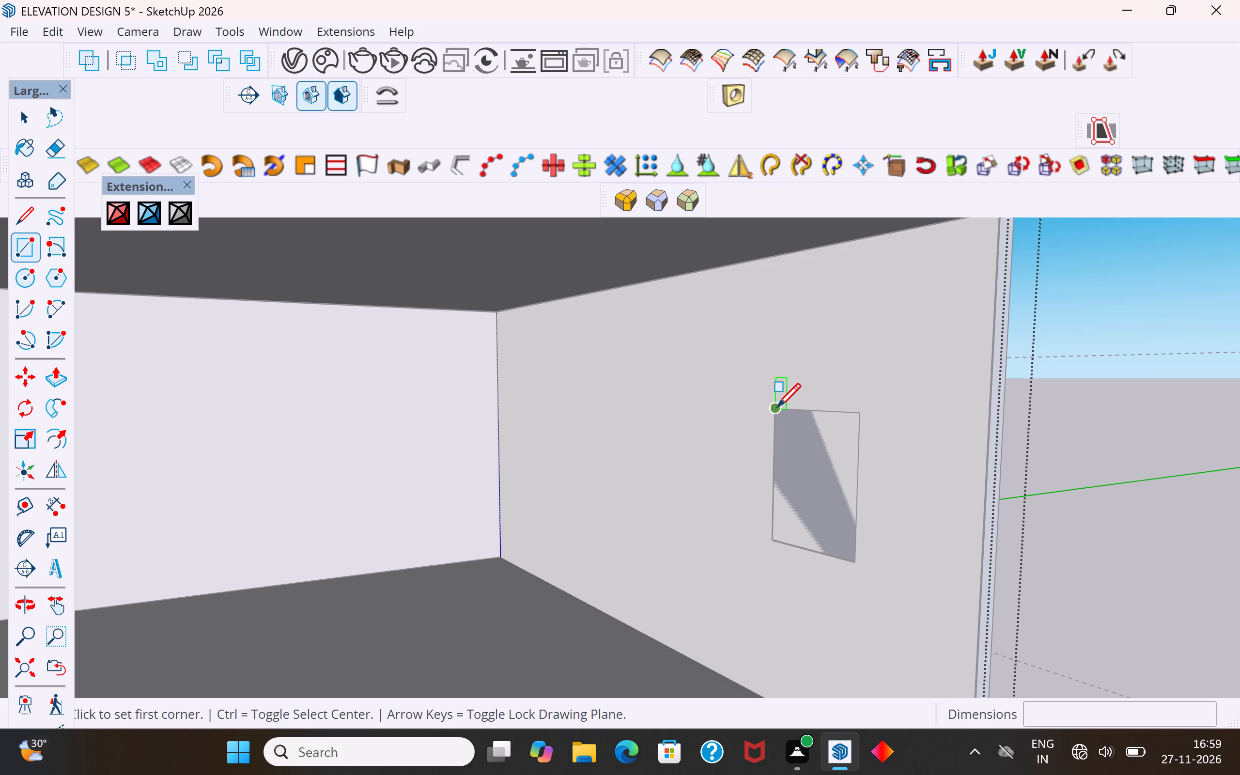
click(777, 408)
click(857, 566)
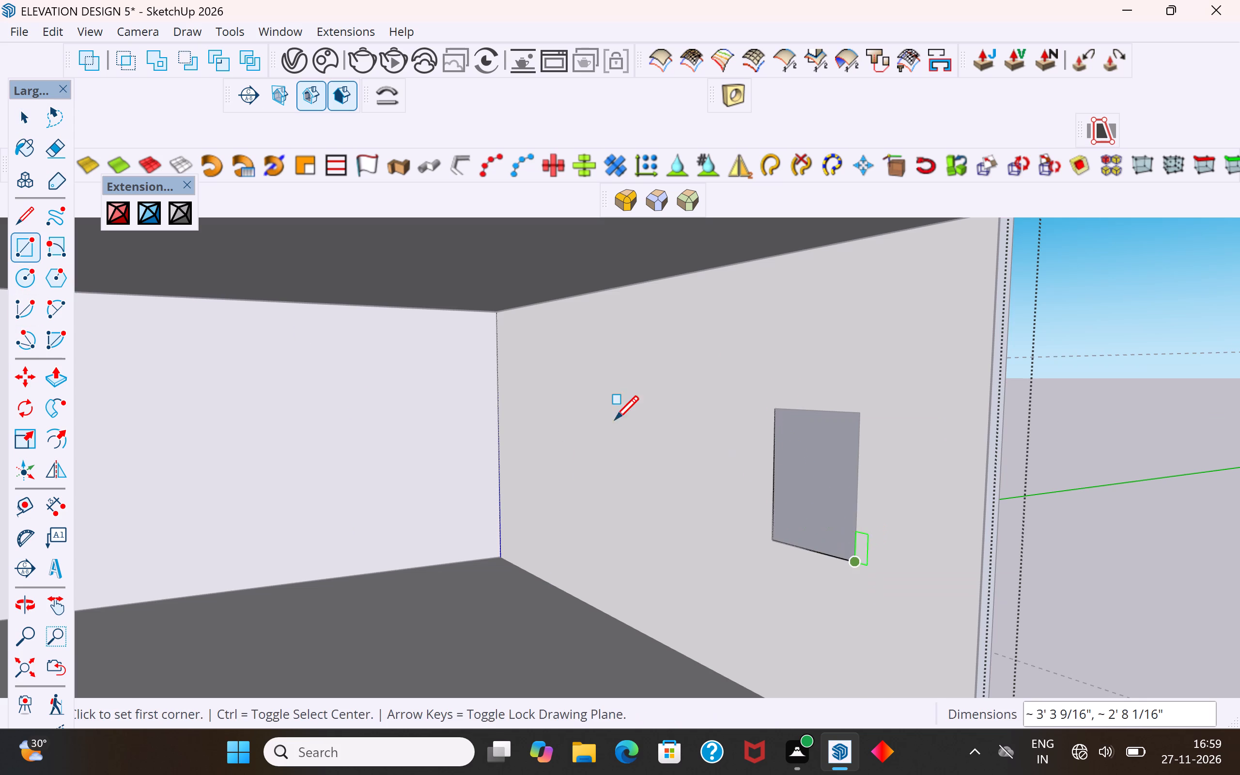
Delete the faces inside the window rectangle on the lower wall group's inner side.
click(29, 119)
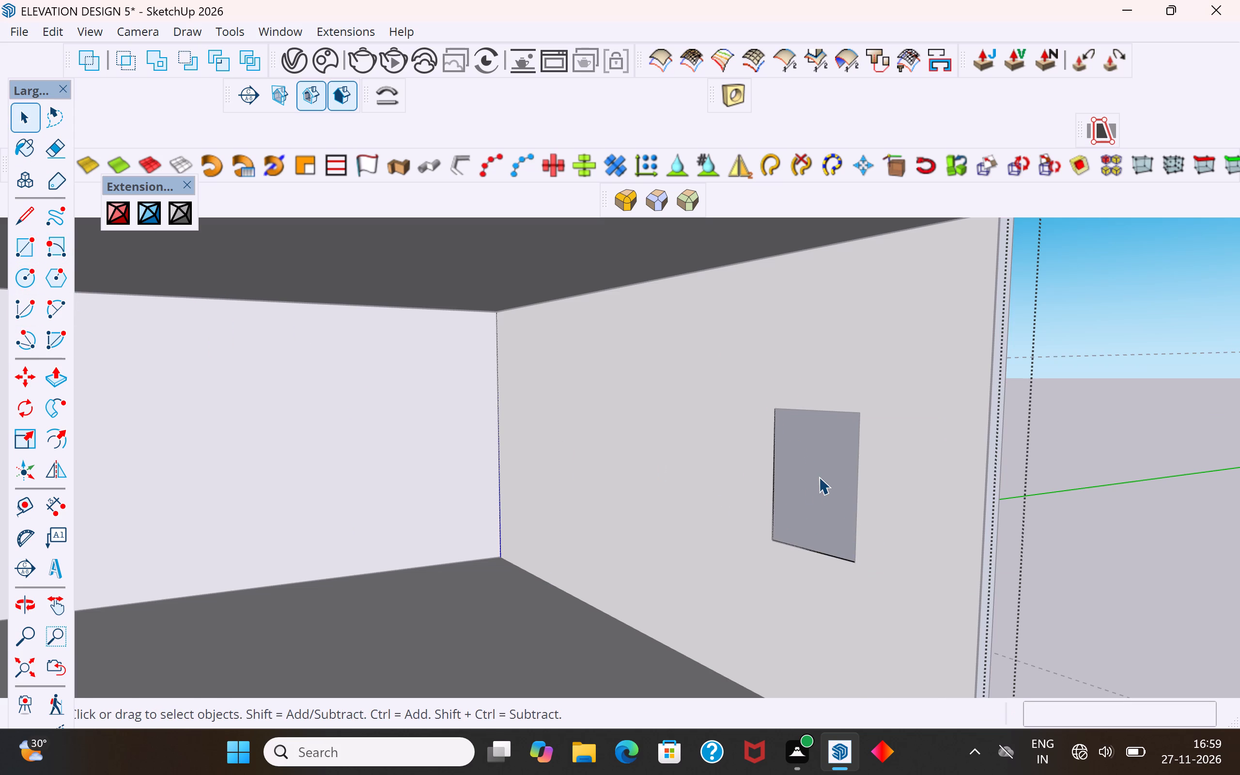
click(819, 477)
key(Delete)
click(822, 477)
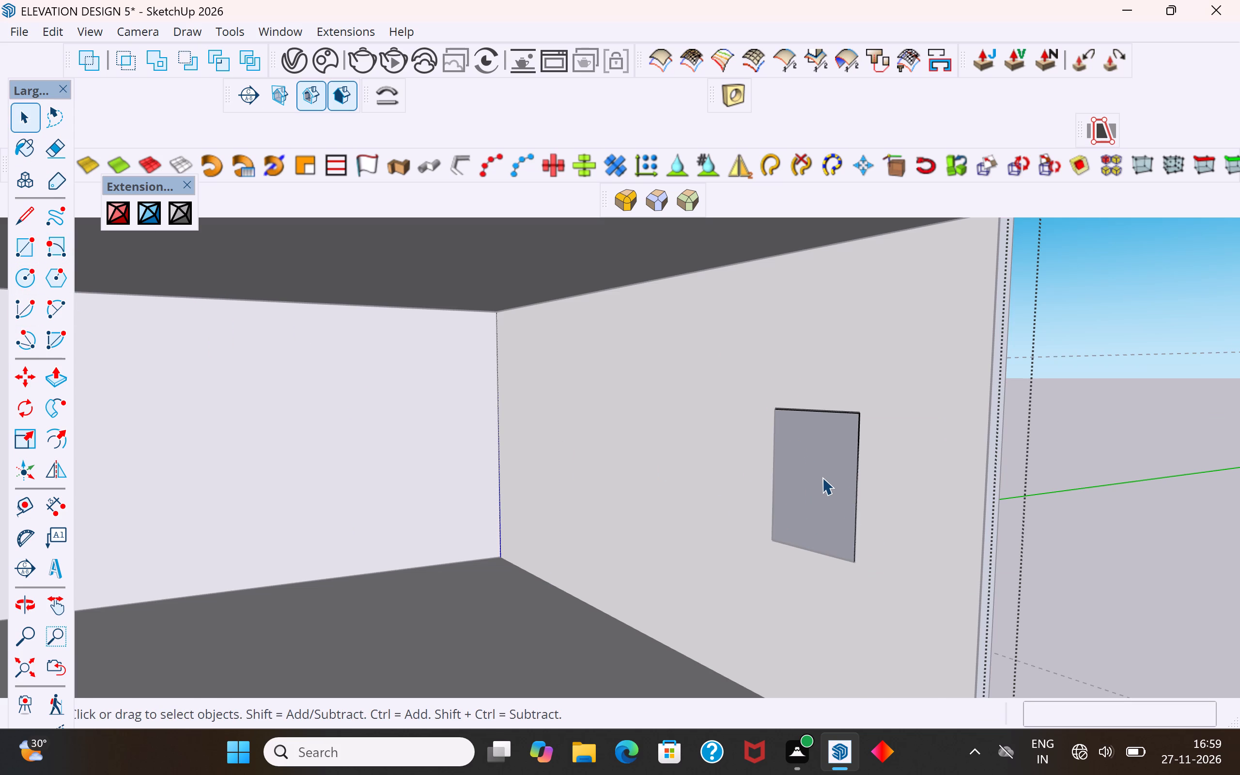
key(Delete)
Leave the wall group and delete the remaining recessed face in the lower window opening nearest the curved end.
middle_drag(1040, 499, 472, 533)
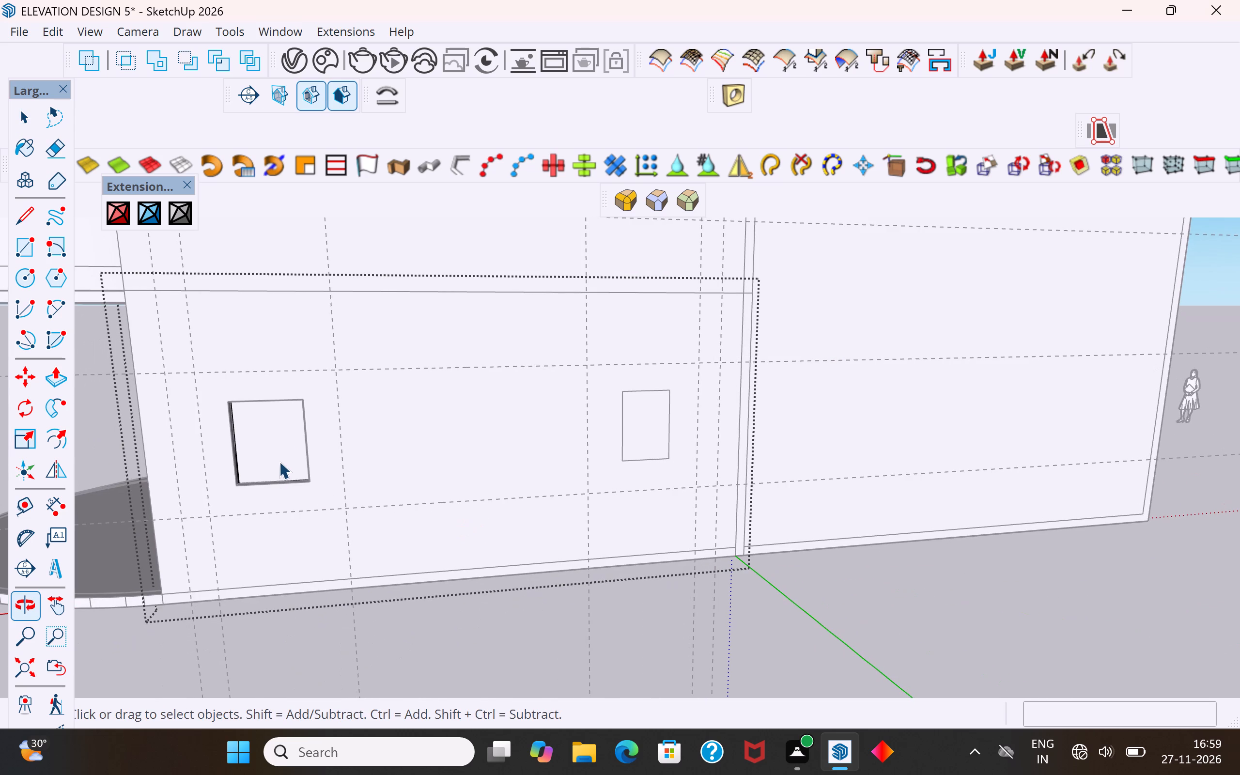
click(287, 443)
click(571, 673)
middle_drag(526, 658, 642, 657)
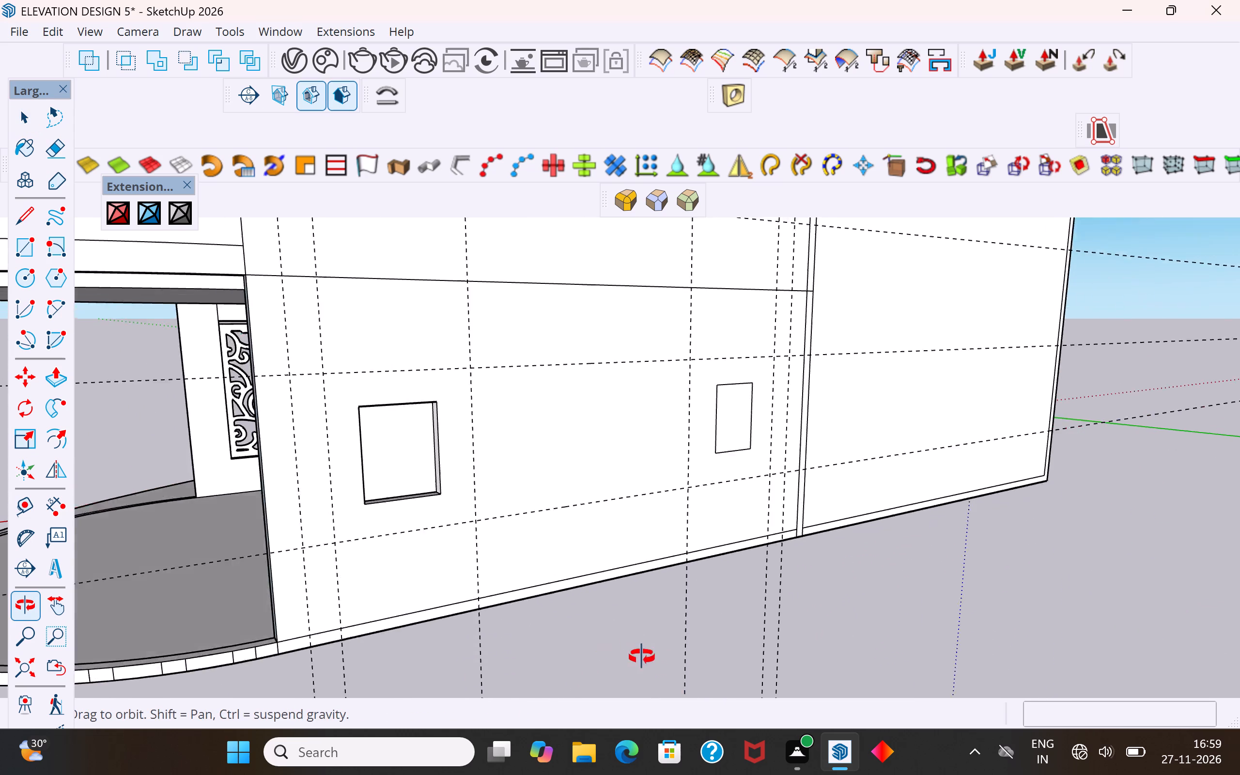
middle_drag(642, 657, 699, 697)
click(528, 568)
key(Delete)
Examine the lower window opening from inside the room, and fit the whole model in view.
middle_drag(566, 570, 1031, 497)
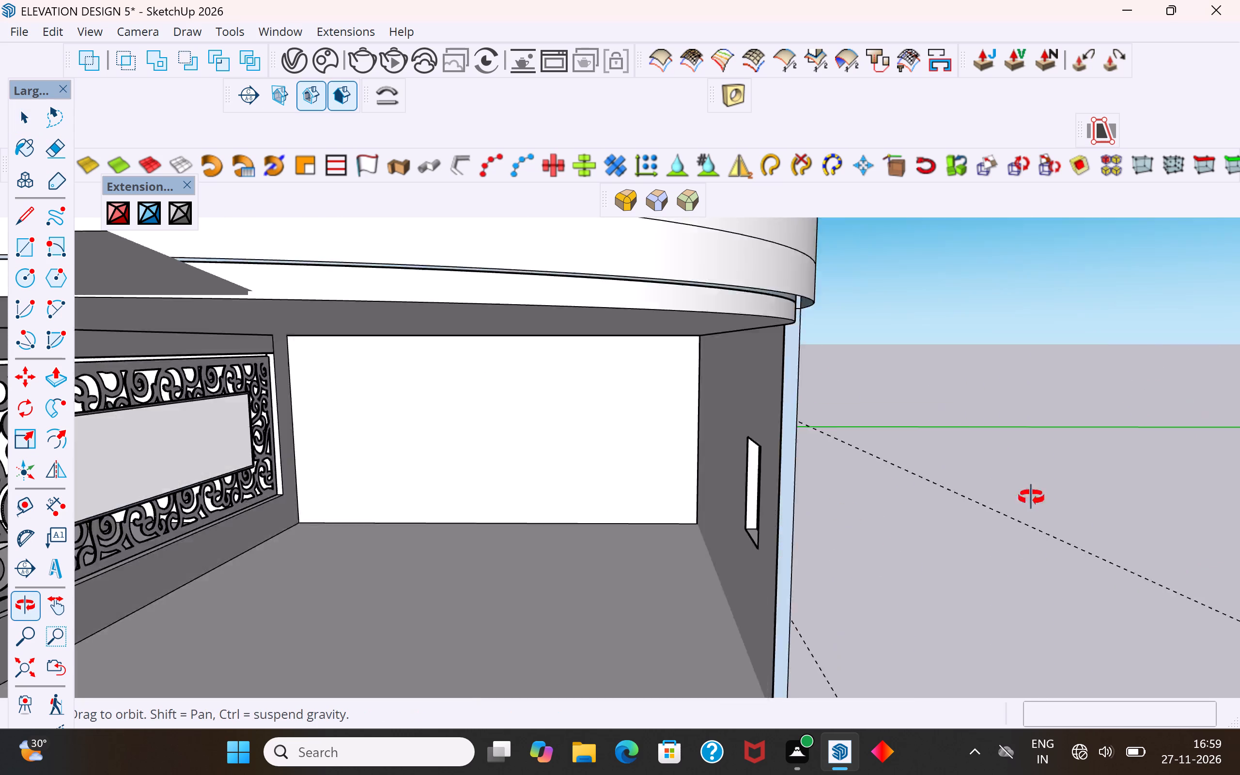
middle_drag(1031, 497, 1052, 509)
scroll(842, 436, up, 10)
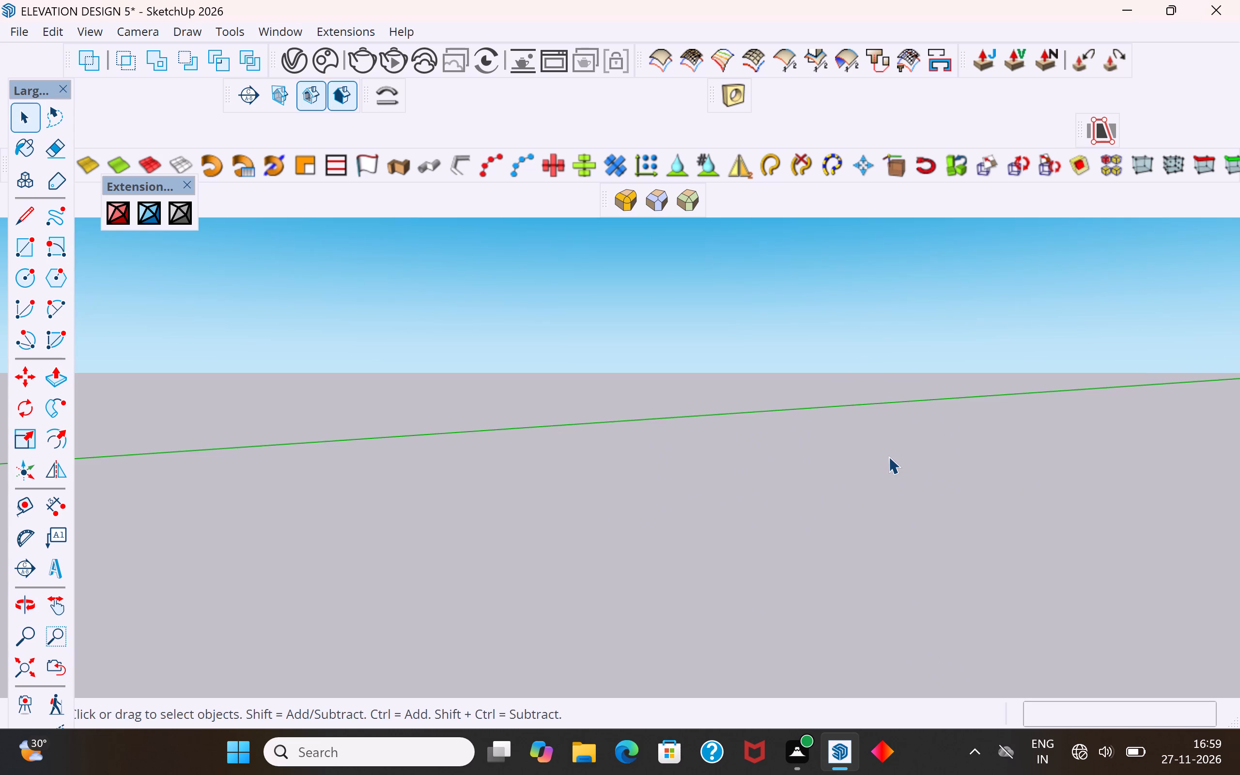
scroll(888, 456, down, 3)
middle_drag(897, 450, 843, 440)
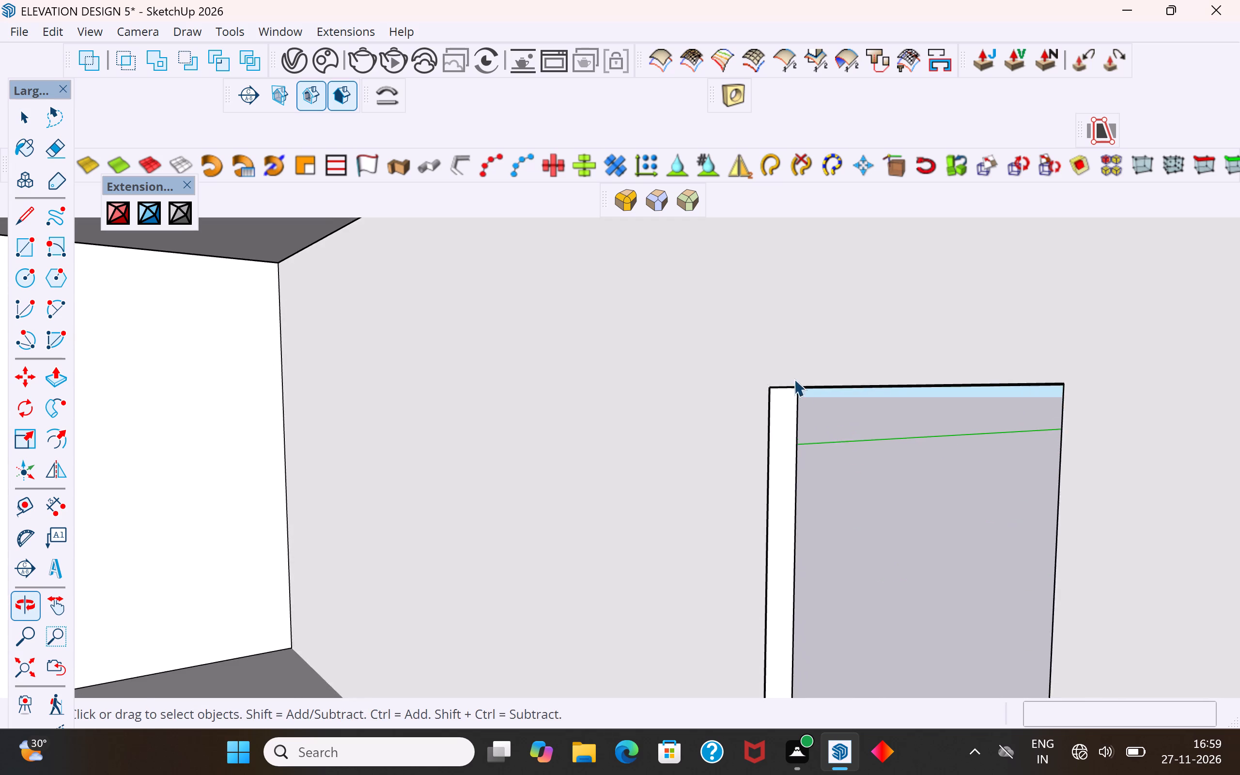
scroll(790, 374, down, 5)
middle_drag(816, 546, 837, 632)
scroll(827, 587, up, 1)
scroll(719, 354, down, 6)
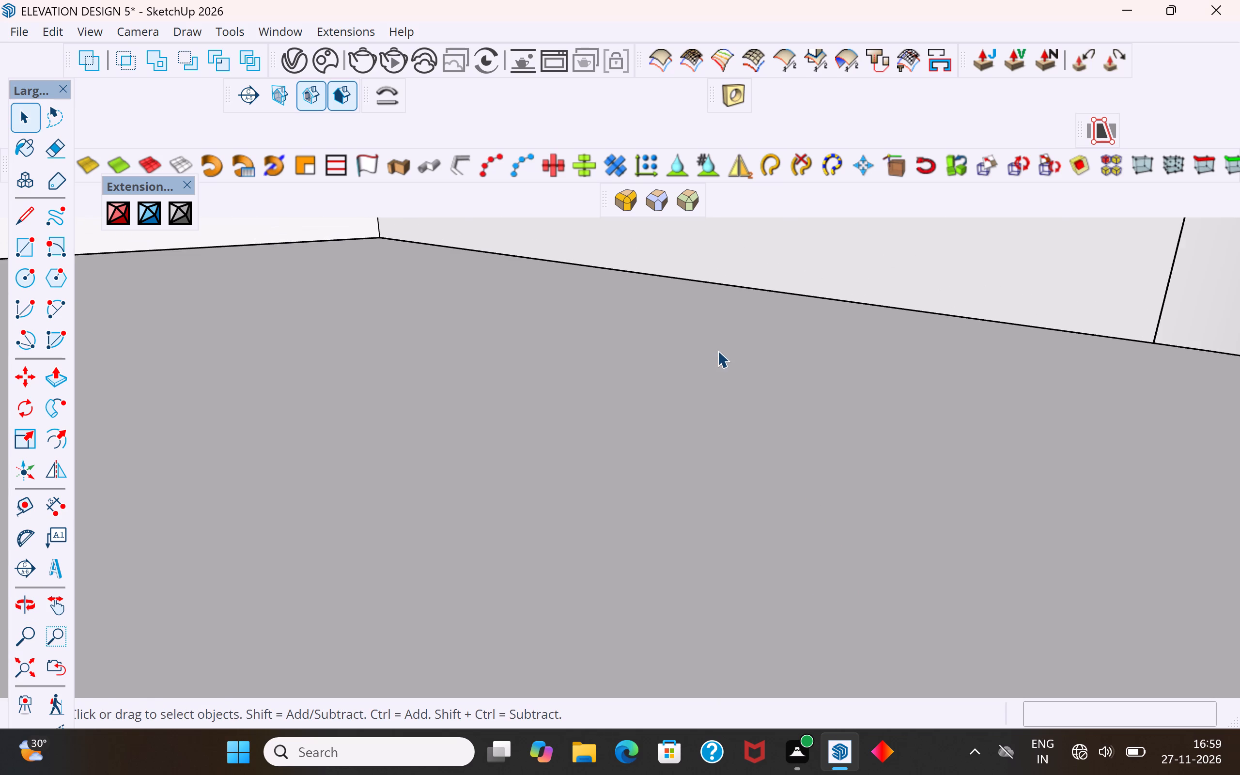
scroll(717, 350, down, 19)
click(32, 668)
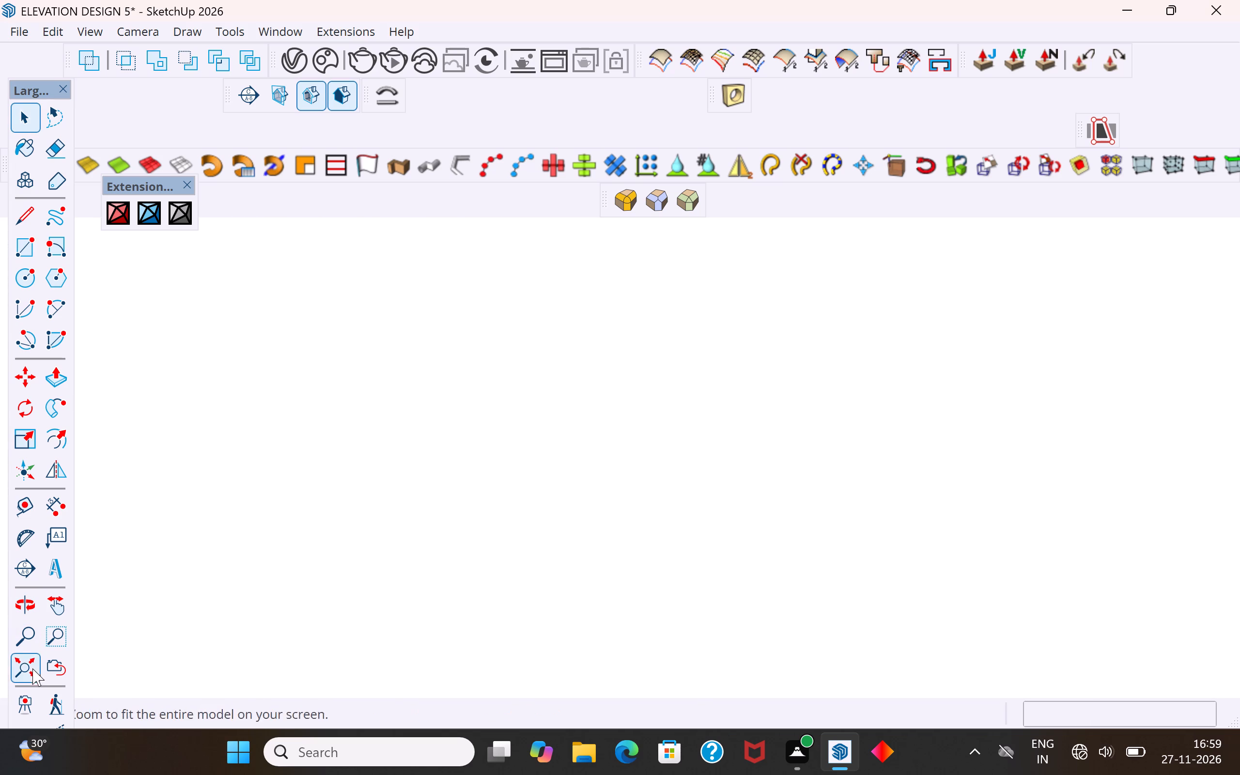
click(417, 523)
middle_drag(558, 410, 532, 372)
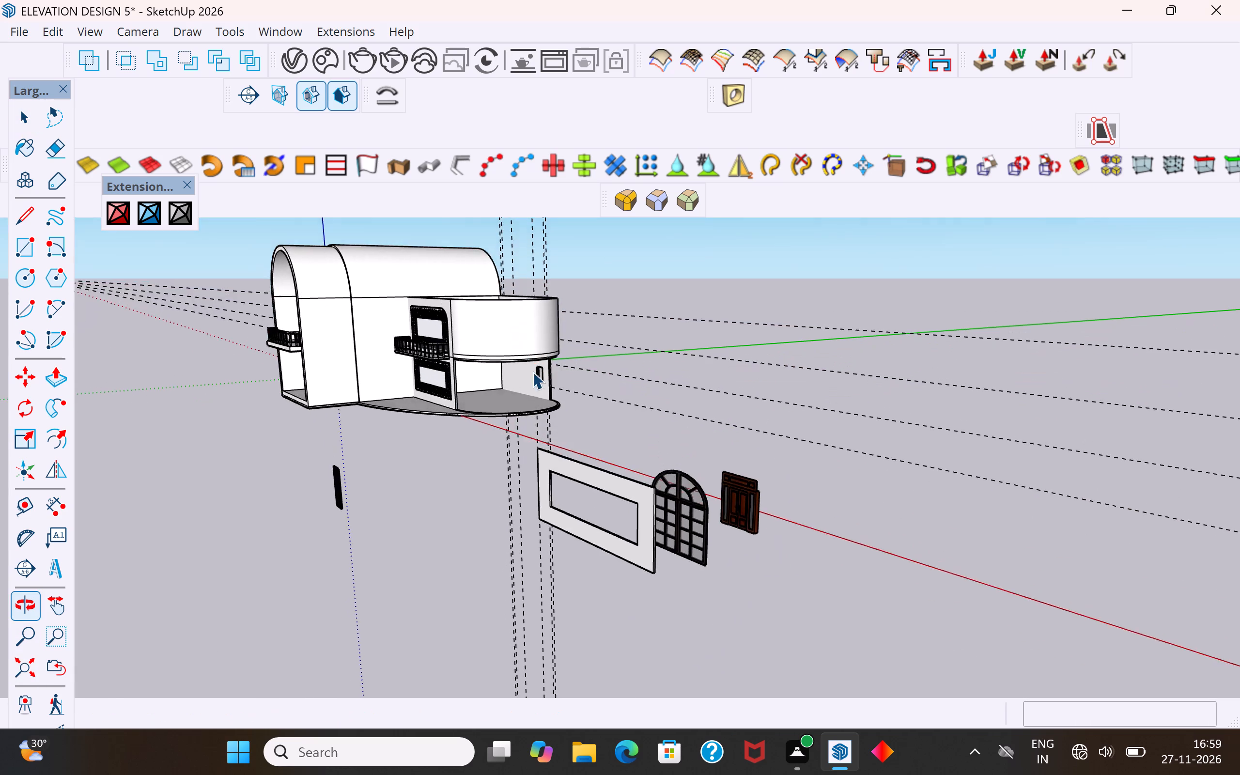
Push the narrow upper-floor window outline farthest from the curved end inward 5", matching the neighbouring opening's wall thickness.
scroll(537, 364, up, 20)
scroll(537, 364, up, 2)
middle_drag(629, 425, 446, 424)
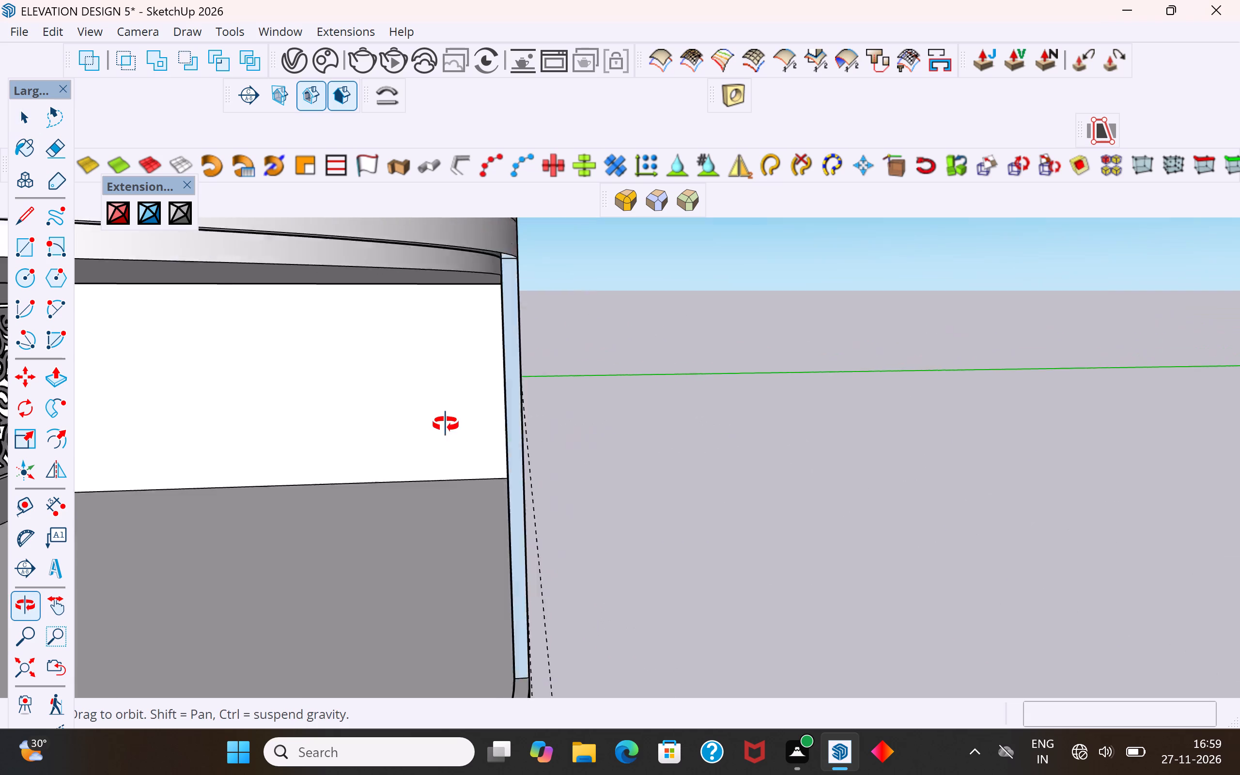
middle_drag(446, 424, 405, 425)
scroll(607, 386, up, 4)
middle_drag(598, 400, 527, 410)
scroll(540, 501, down, 8)
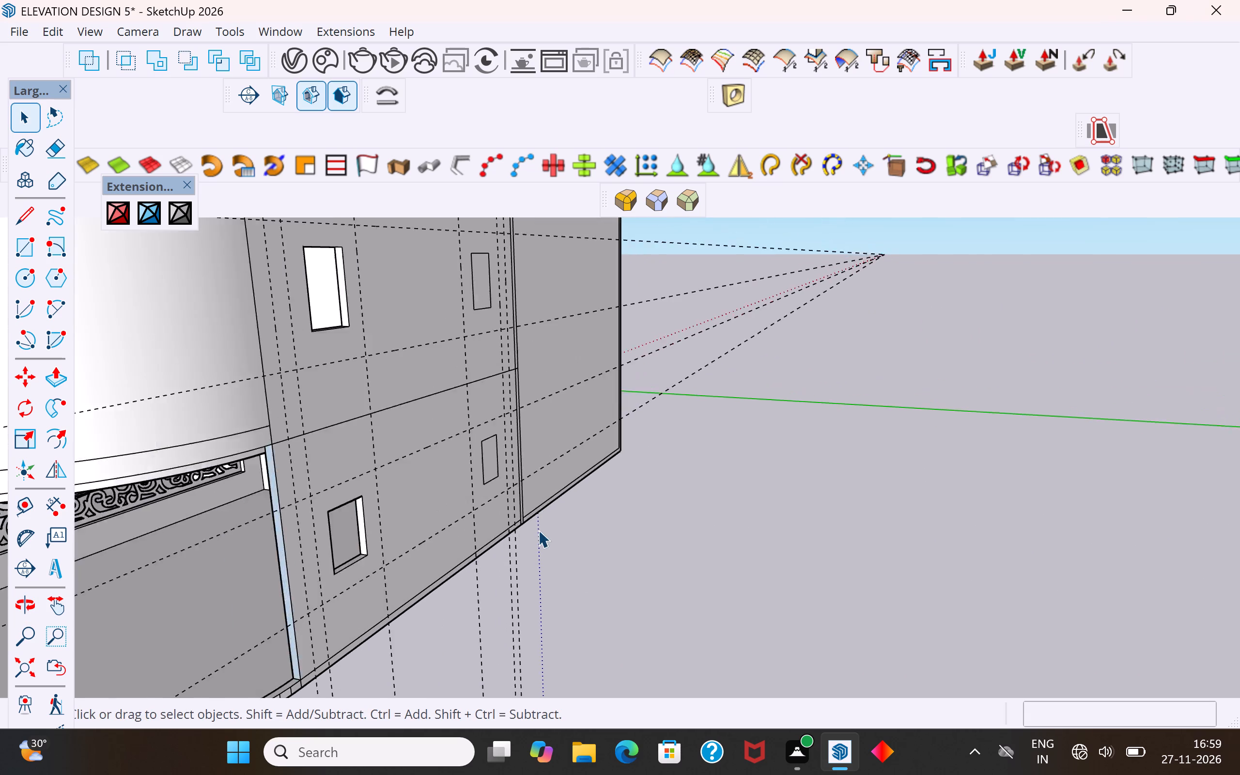
scroll(538, 530, down, 3)
middle_drag(511, 410, 507, 392)
scroll(504, 346, up, 11)
click(486, 372)
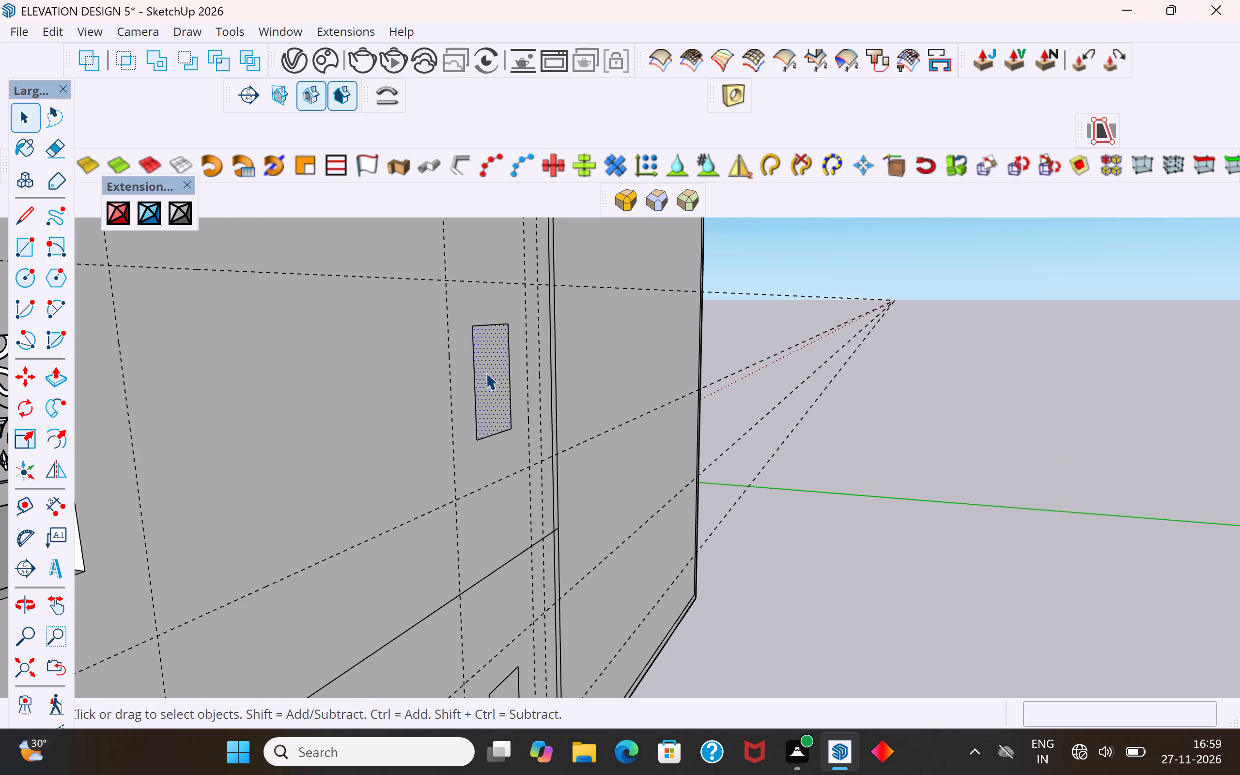
middle_drag(493, 419, 508, 431)
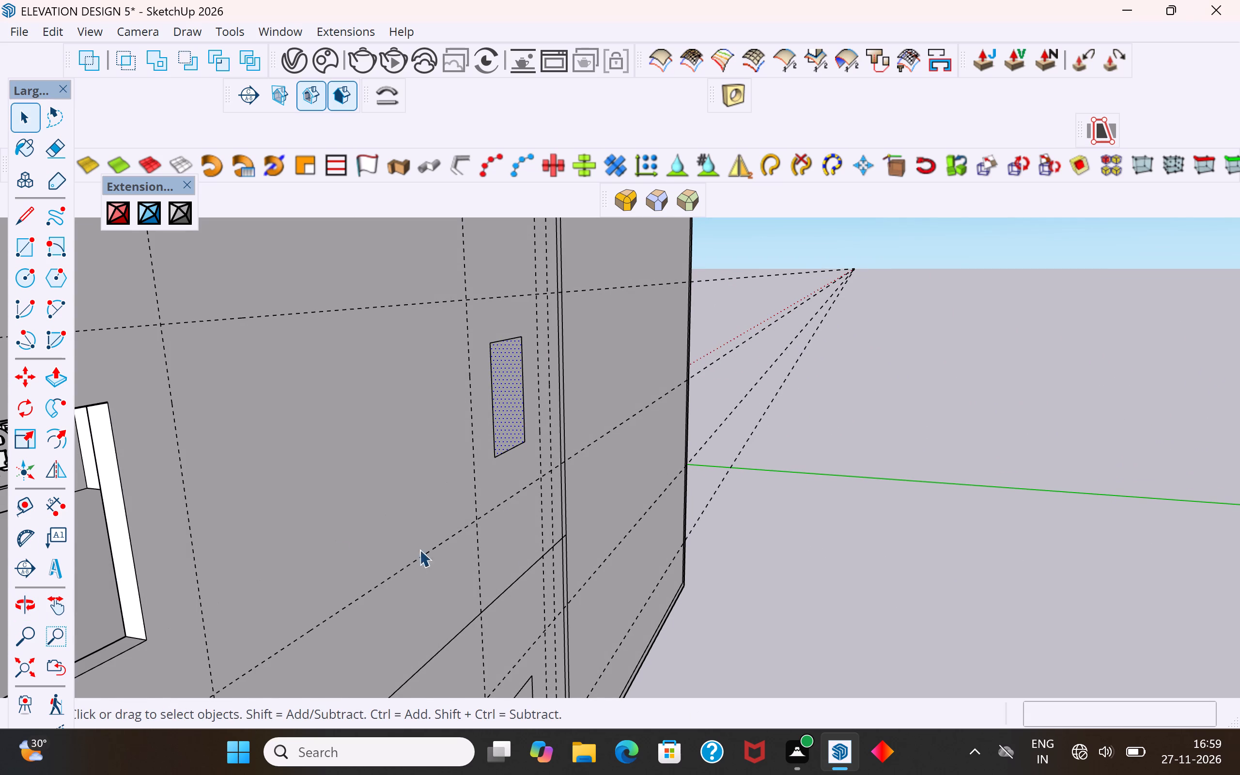
click(64, 381)
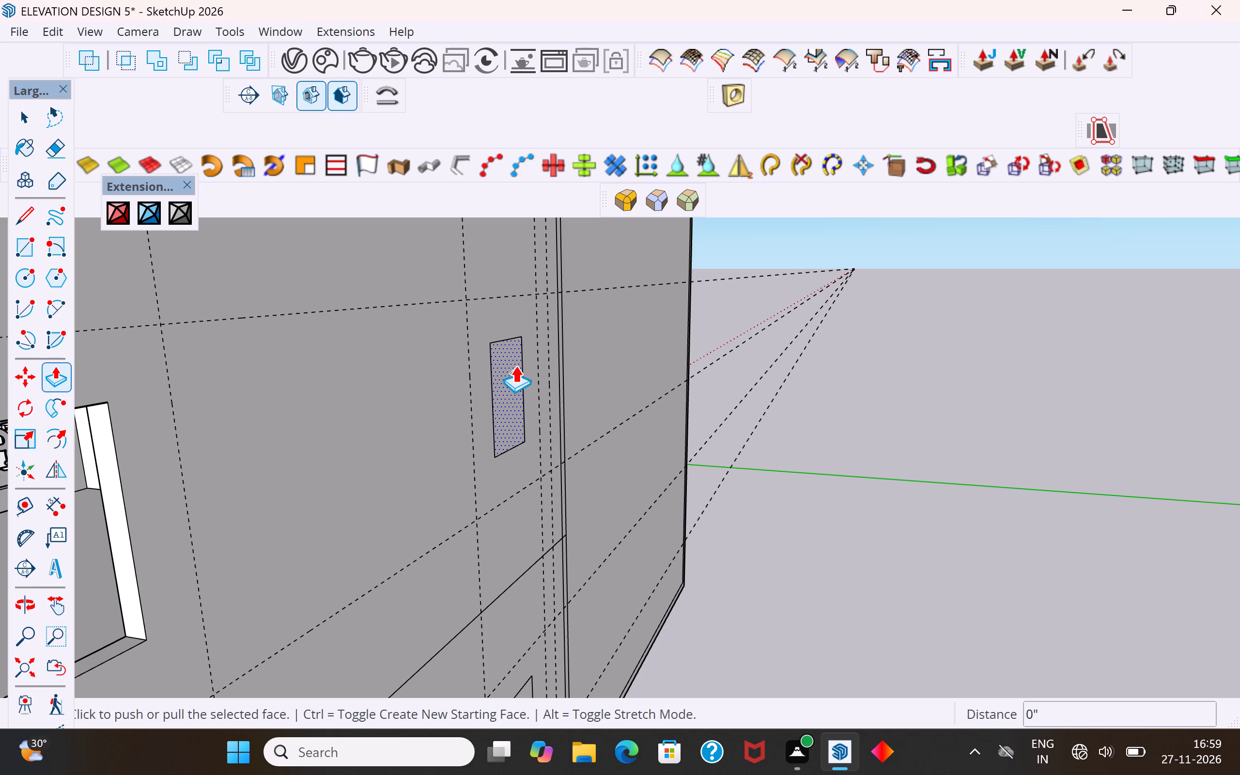
click(516, 341)
scroll(448, 410, down, 5)
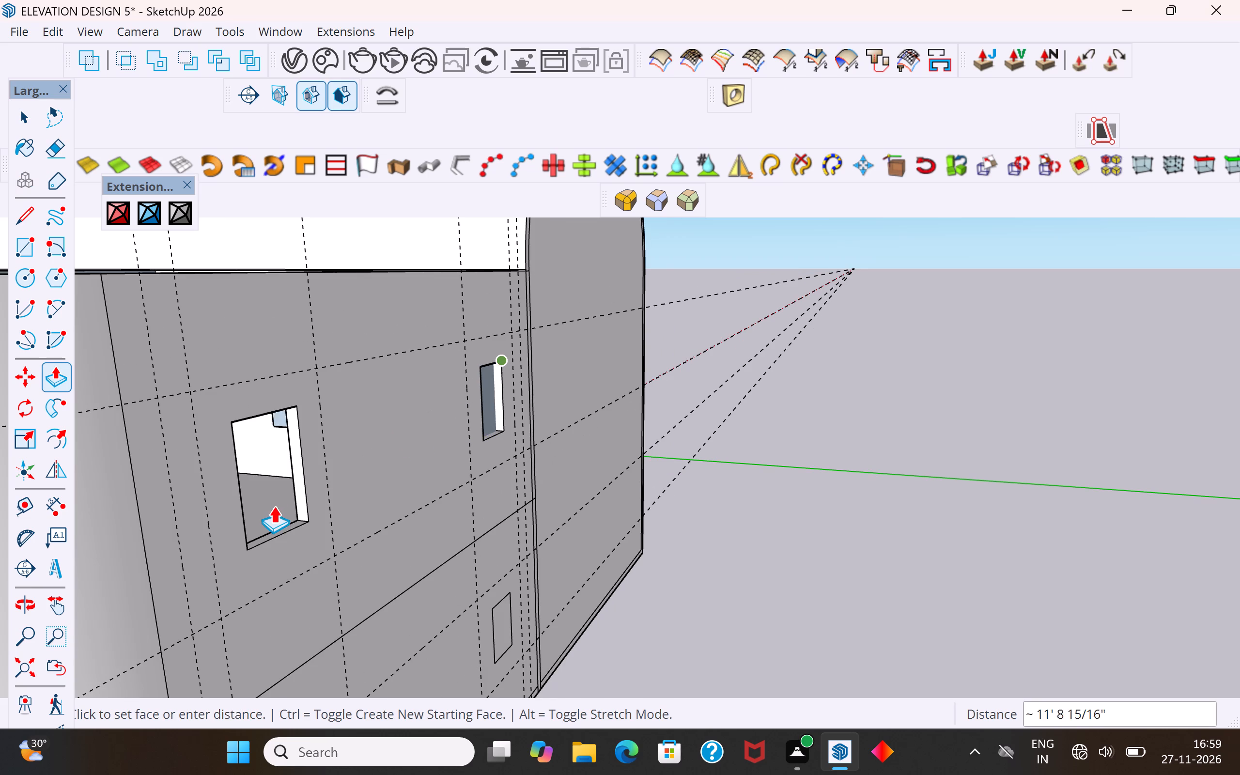
scroll(290, 515, up, 4)
click(304, 514)
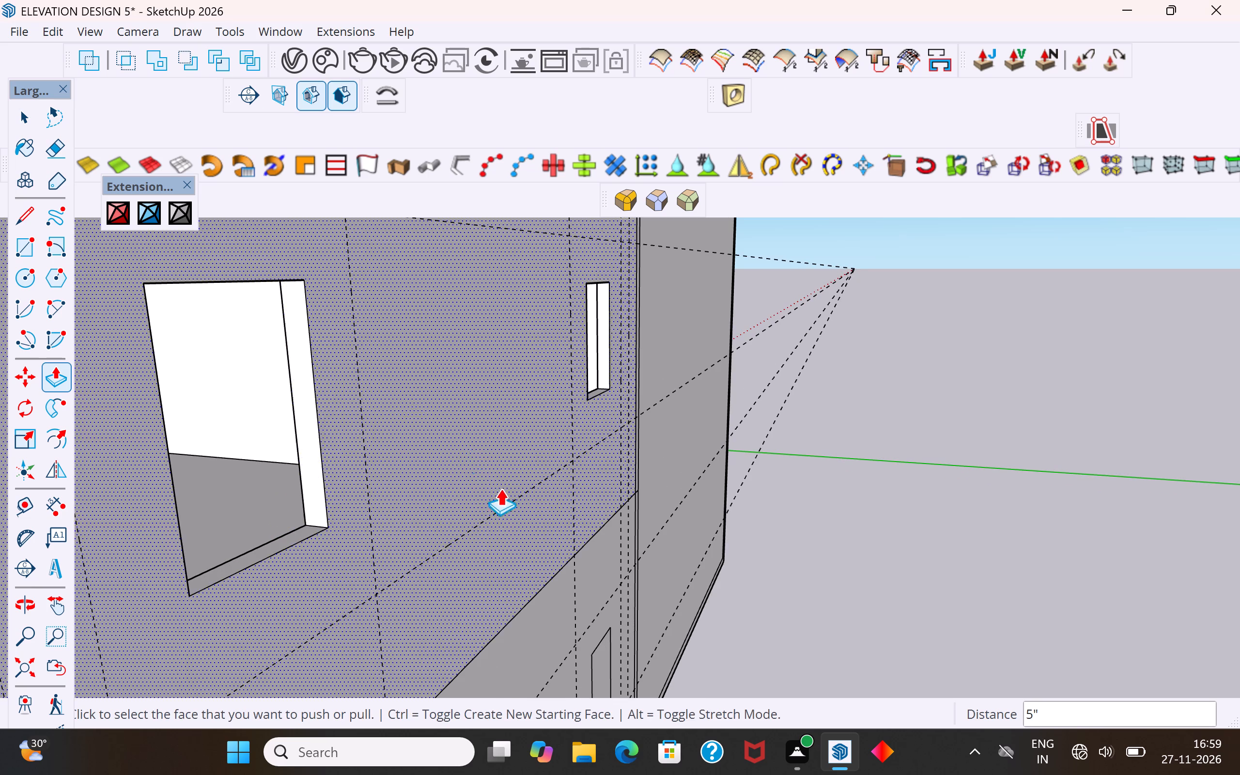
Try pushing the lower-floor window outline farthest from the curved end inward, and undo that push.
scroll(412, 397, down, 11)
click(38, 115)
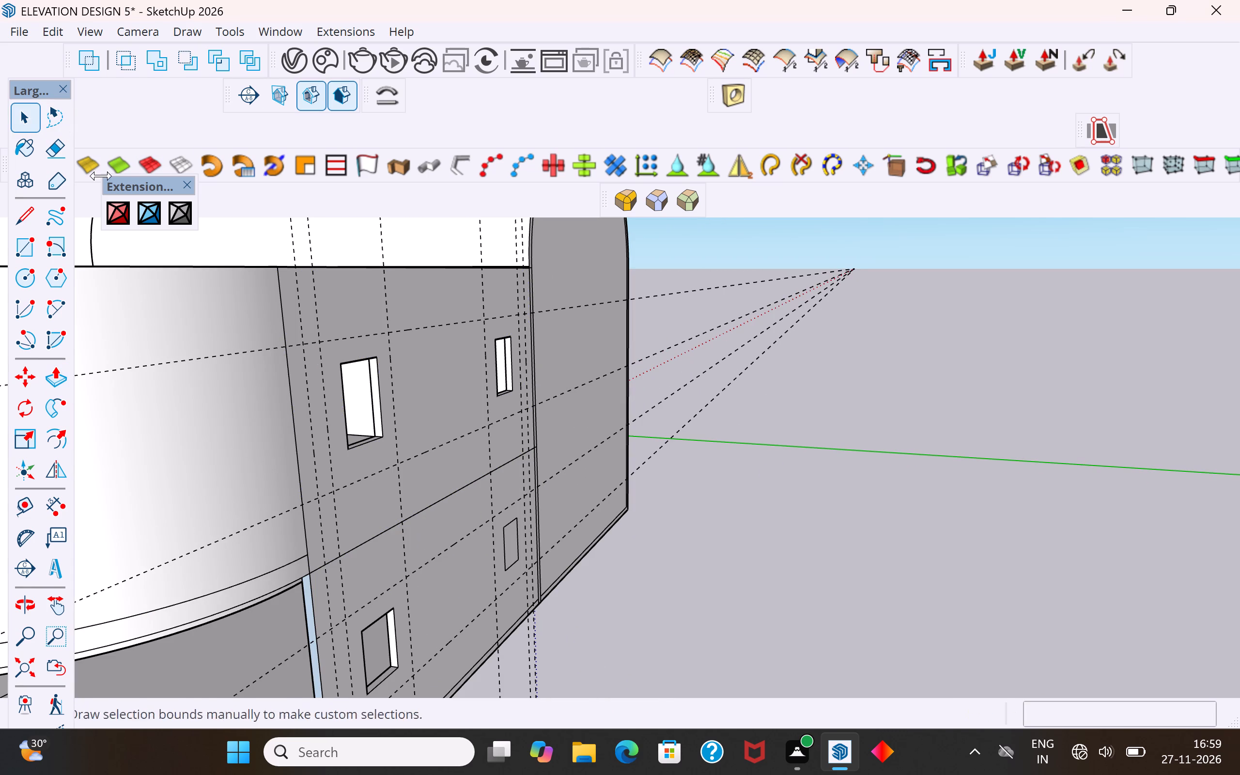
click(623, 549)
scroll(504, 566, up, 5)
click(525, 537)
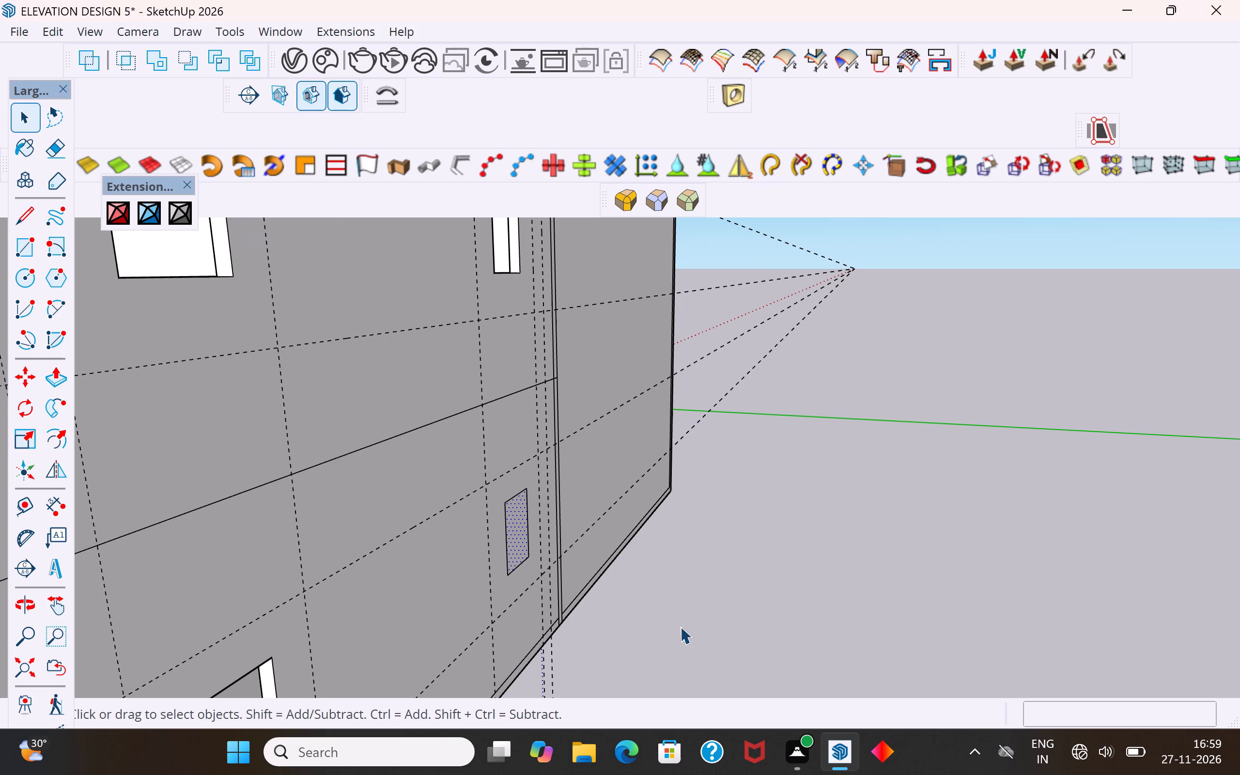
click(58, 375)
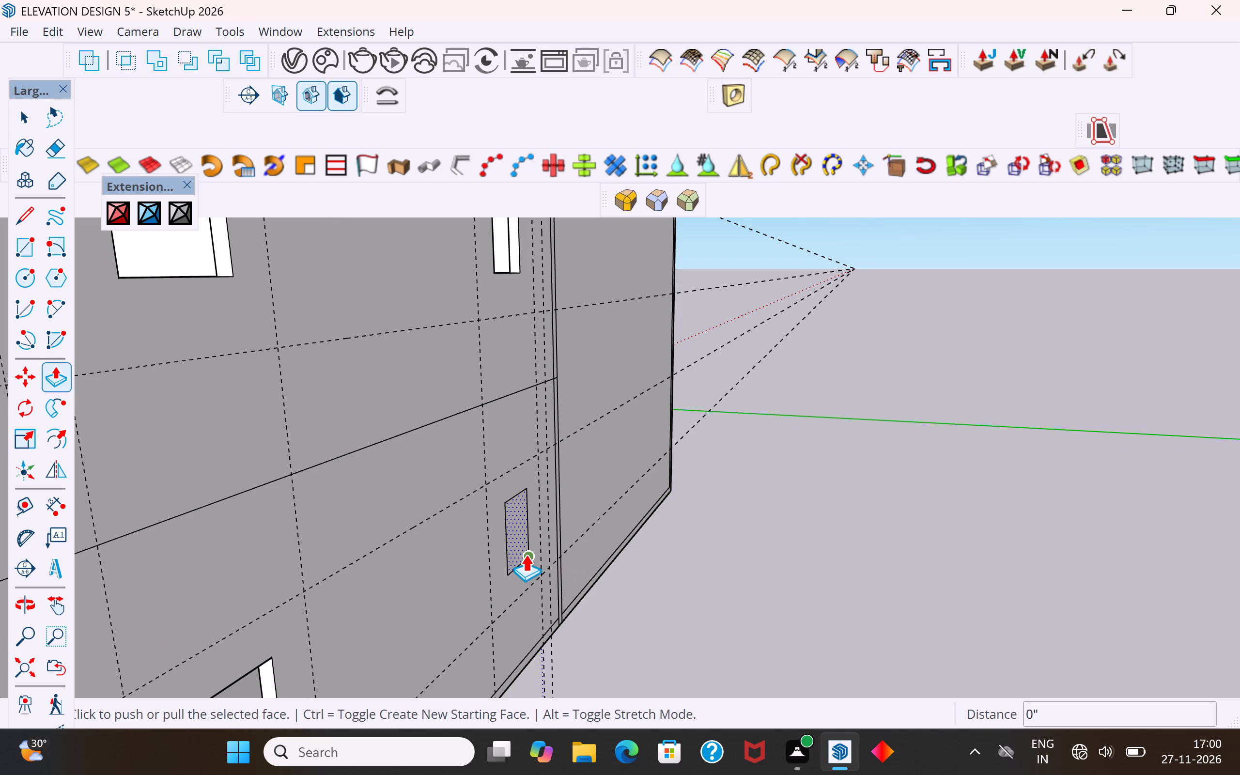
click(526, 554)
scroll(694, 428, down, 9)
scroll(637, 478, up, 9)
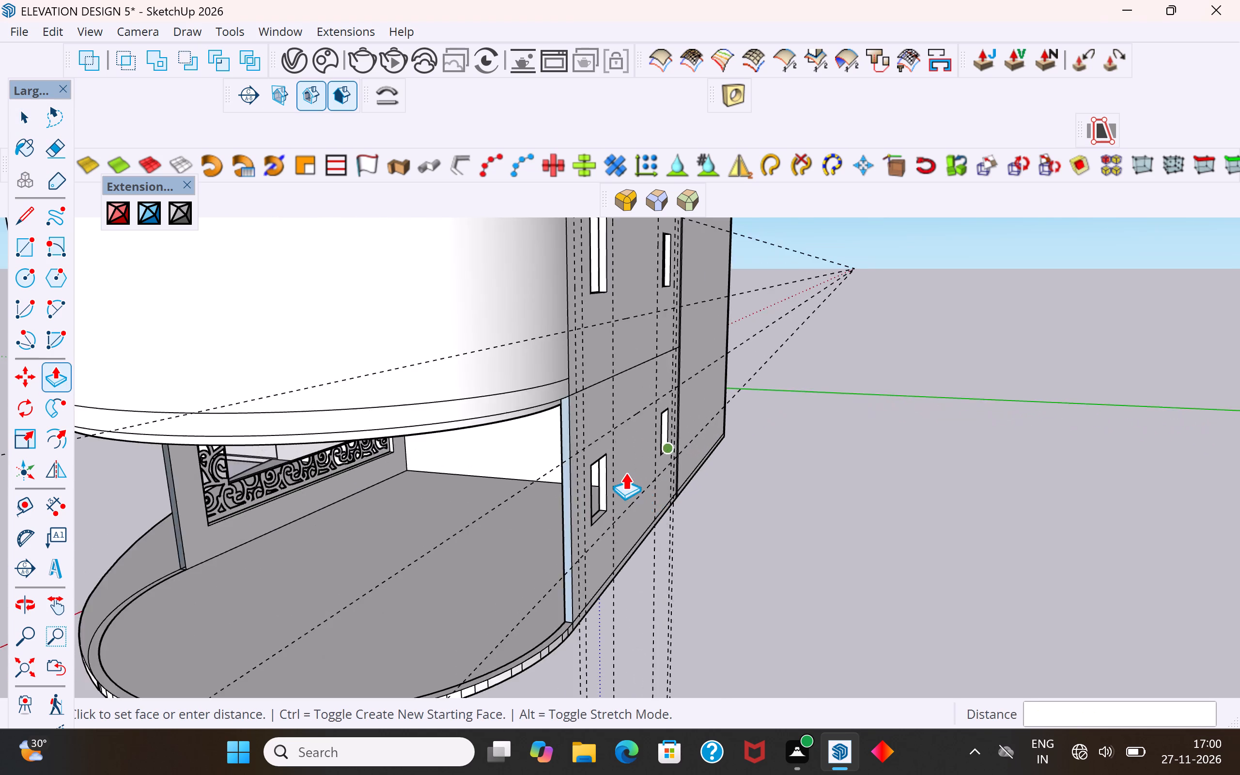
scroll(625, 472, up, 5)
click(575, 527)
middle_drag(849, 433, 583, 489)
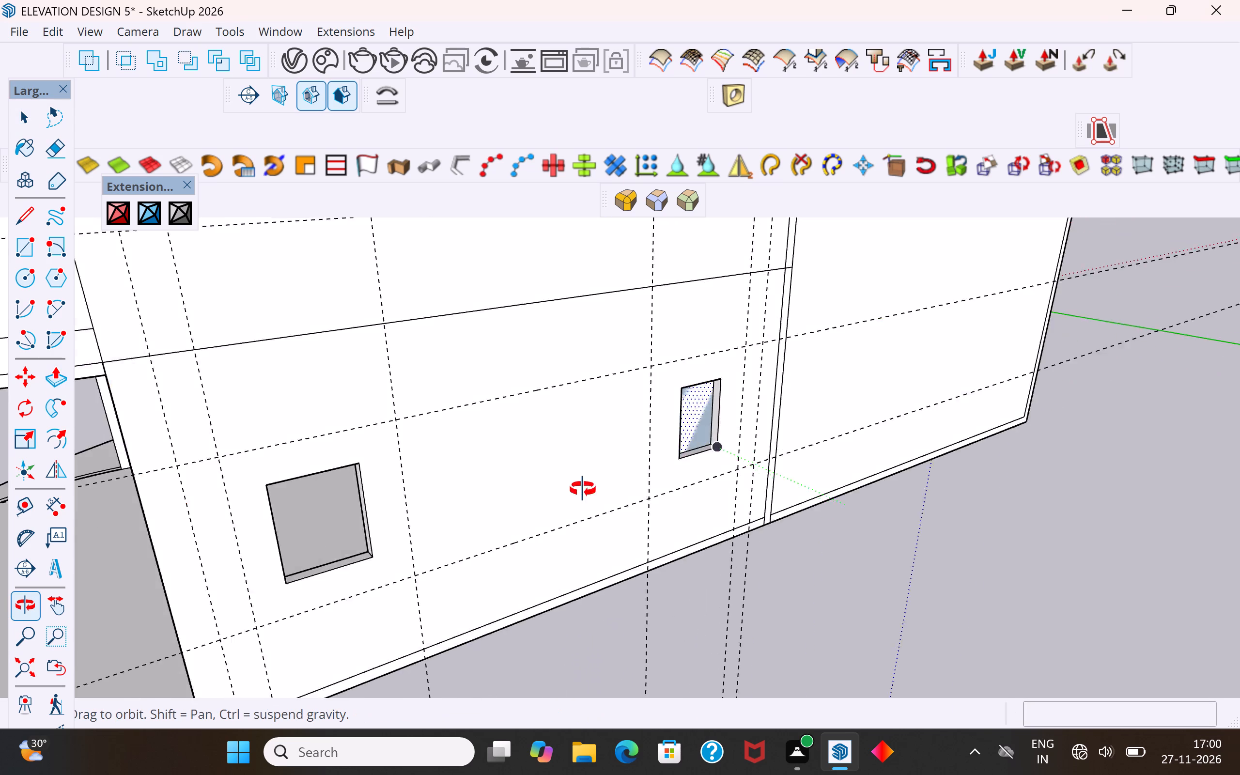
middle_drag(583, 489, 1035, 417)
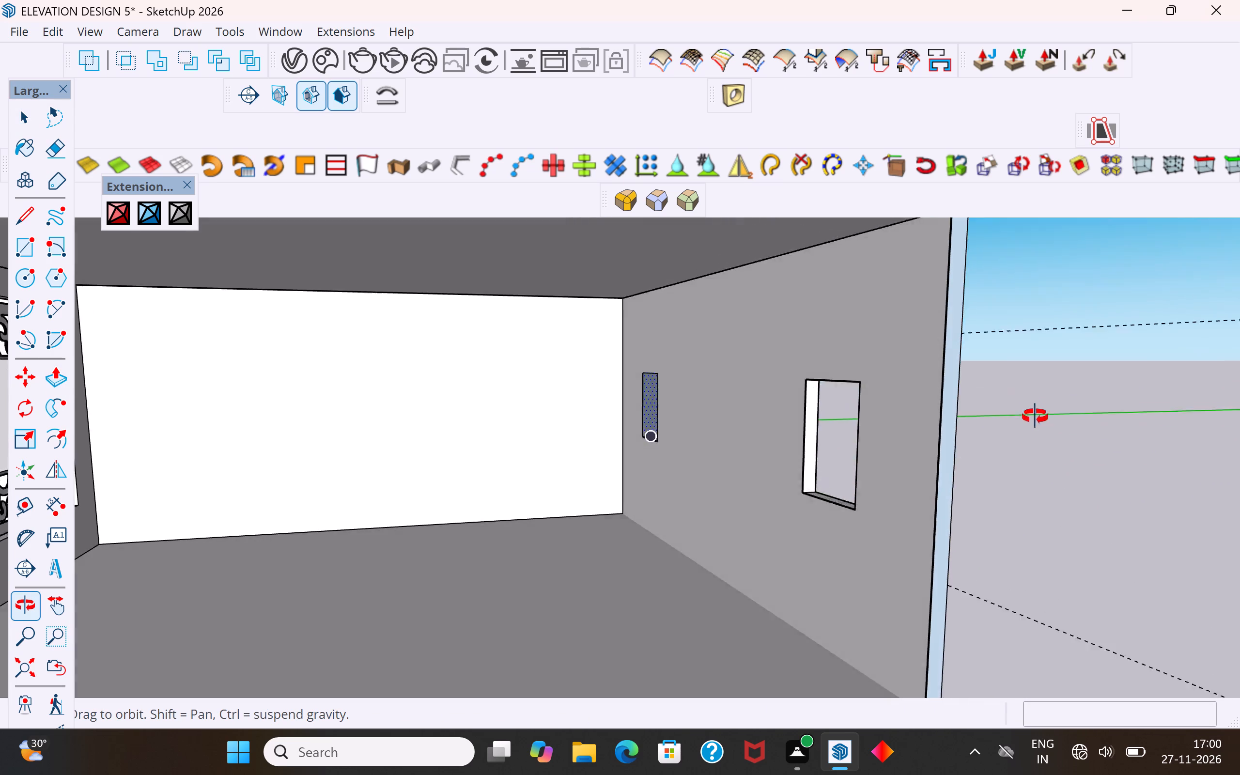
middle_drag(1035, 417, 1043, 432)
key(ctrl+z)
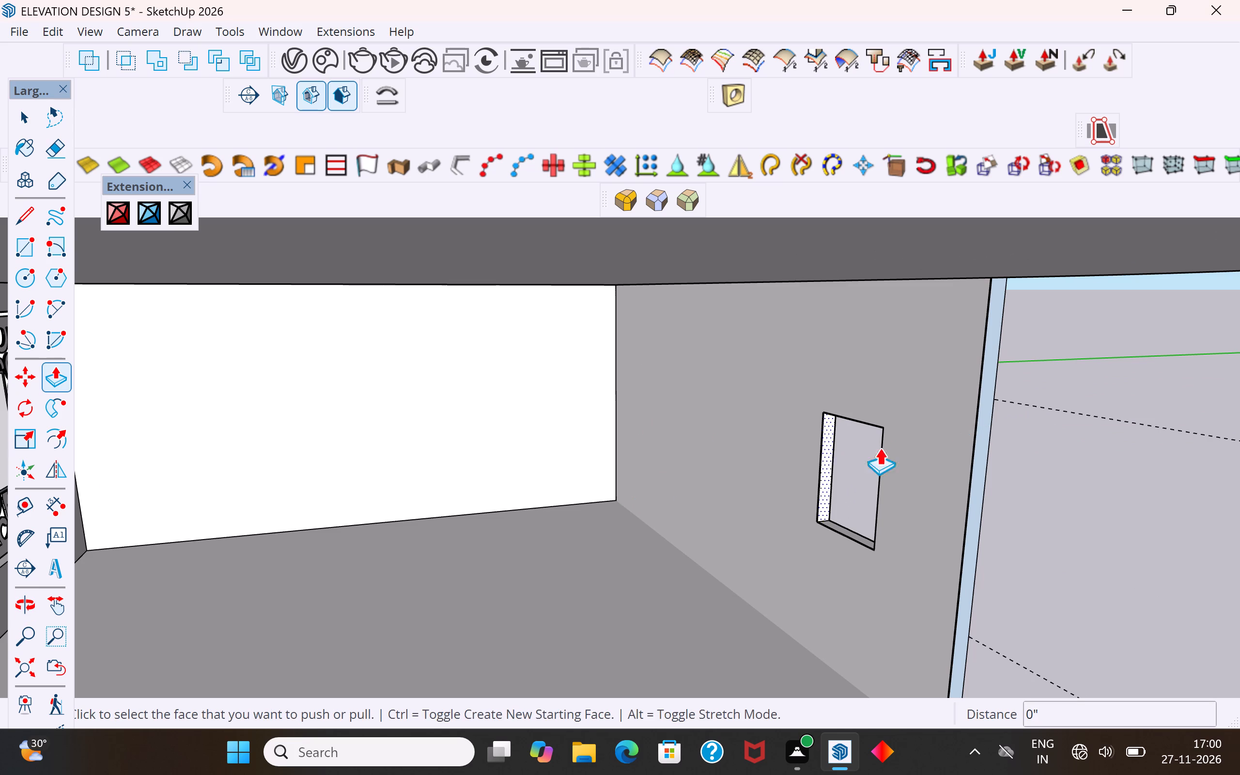
Push the lower-floor window outline farthest from the curved end inward 5", matching the depth of the neighbouring lower opening.
middle_drag(886, 449, 568, 441)
click(853, 399)
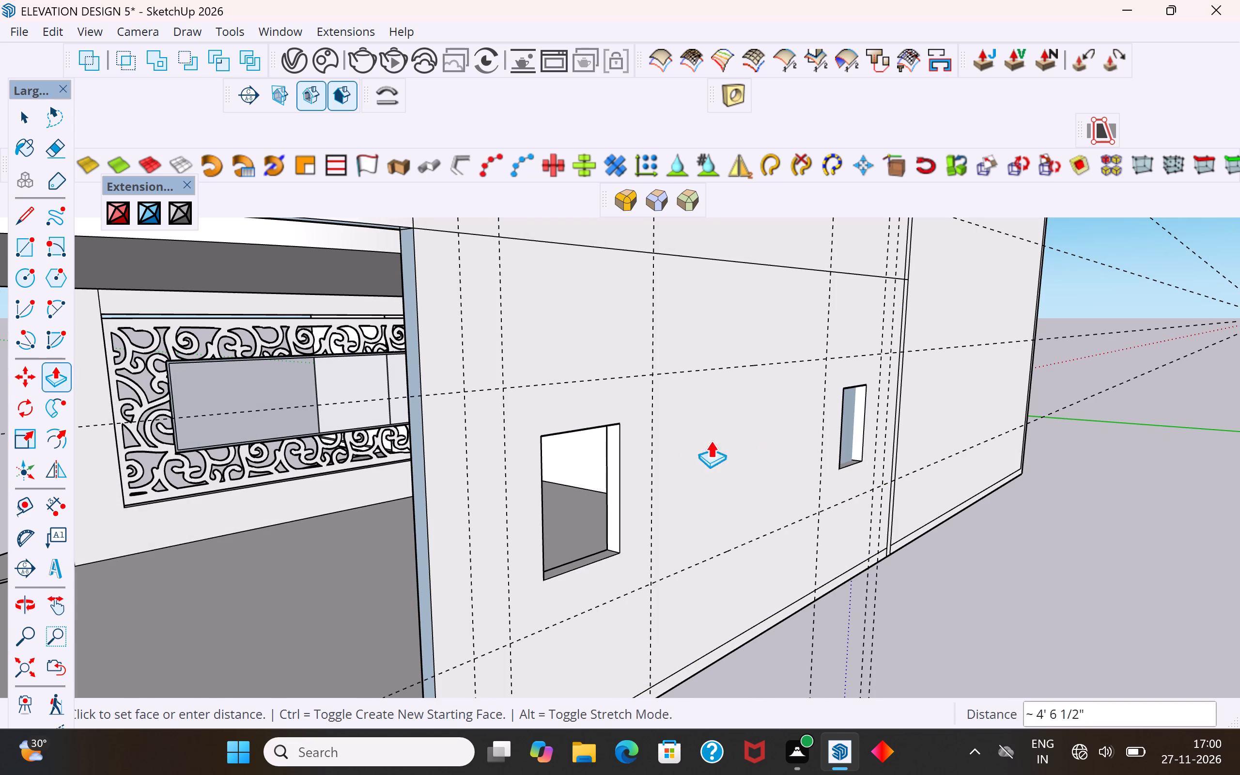
click(609, 437)
Delete the recessed face at the back of the lower window opening farthest from the curved end.
middle_drag(894, 492, 773, 498)
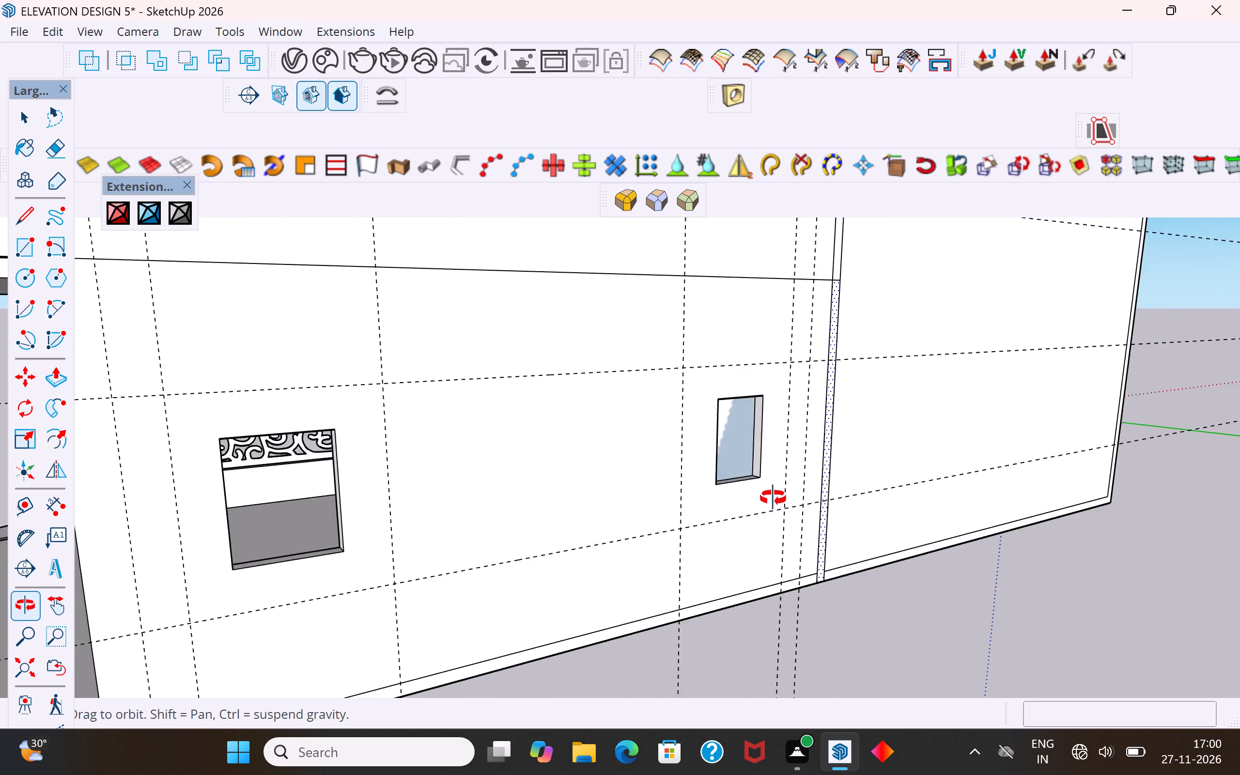
middle_drag(773, 498, 749, 507)
click(33, 114)
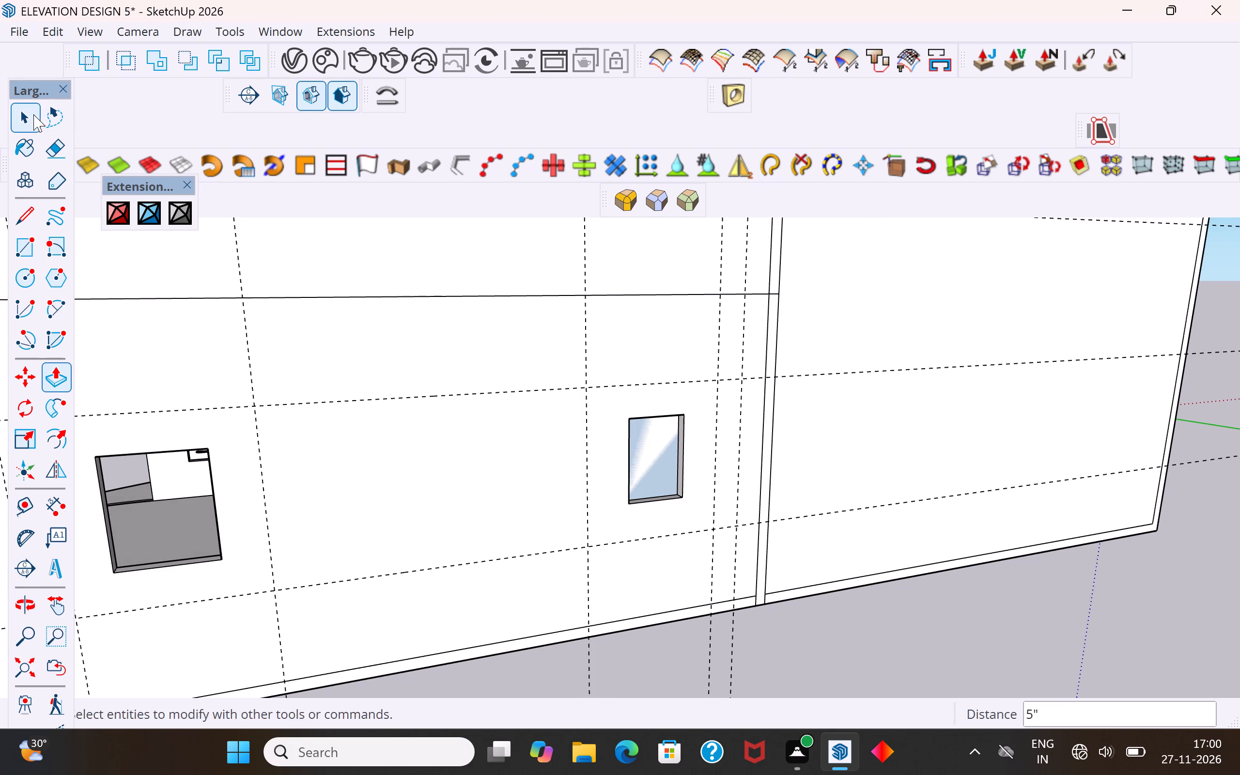
click(653, 467)
key(Delete)
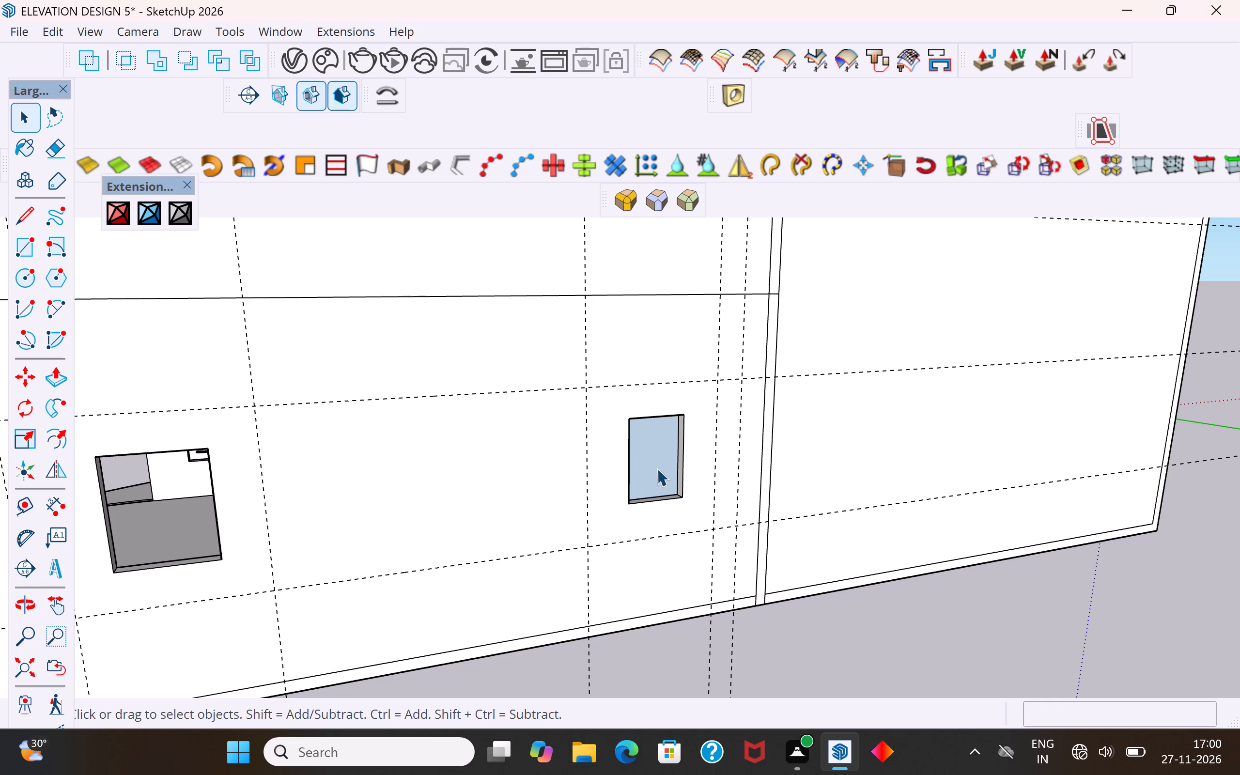
Open the inner wall group and draw a rectangle of about 3' 9/16" by 2' 1 9/16" over the far lower window outline.
click(652, 448)
middle_drag(636, 456, 1189, 399)
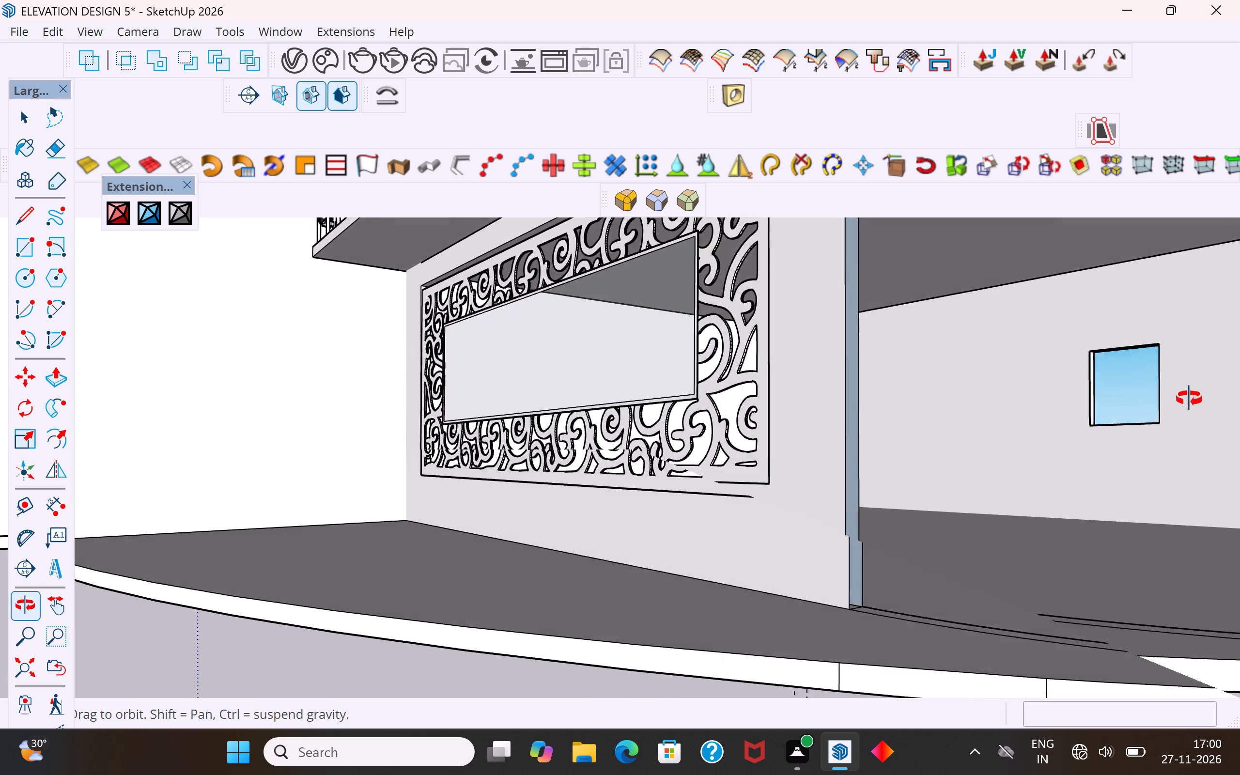
middle_drag(1189, 399, 1100, 432)
scroll(891, 387, up, 10)
click(872, 385)
double_click(872, 385)
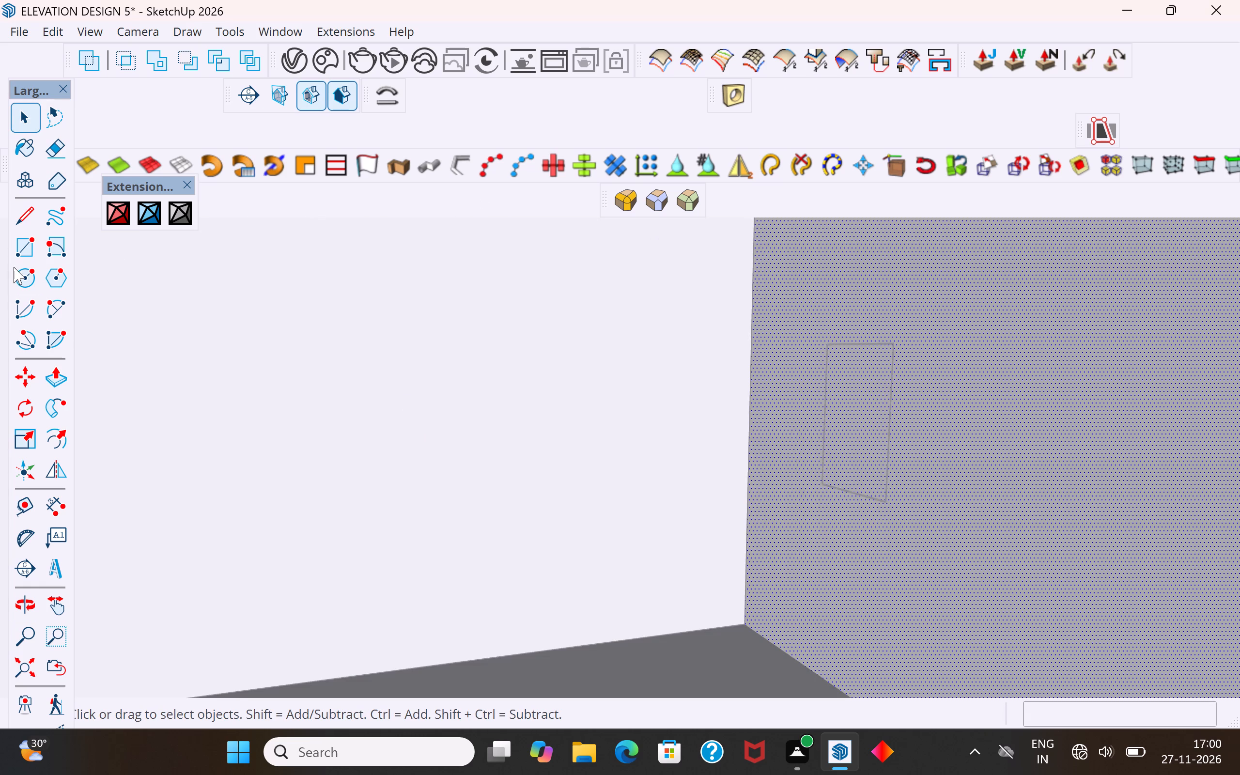
click(19, 247)
click(832, 345)
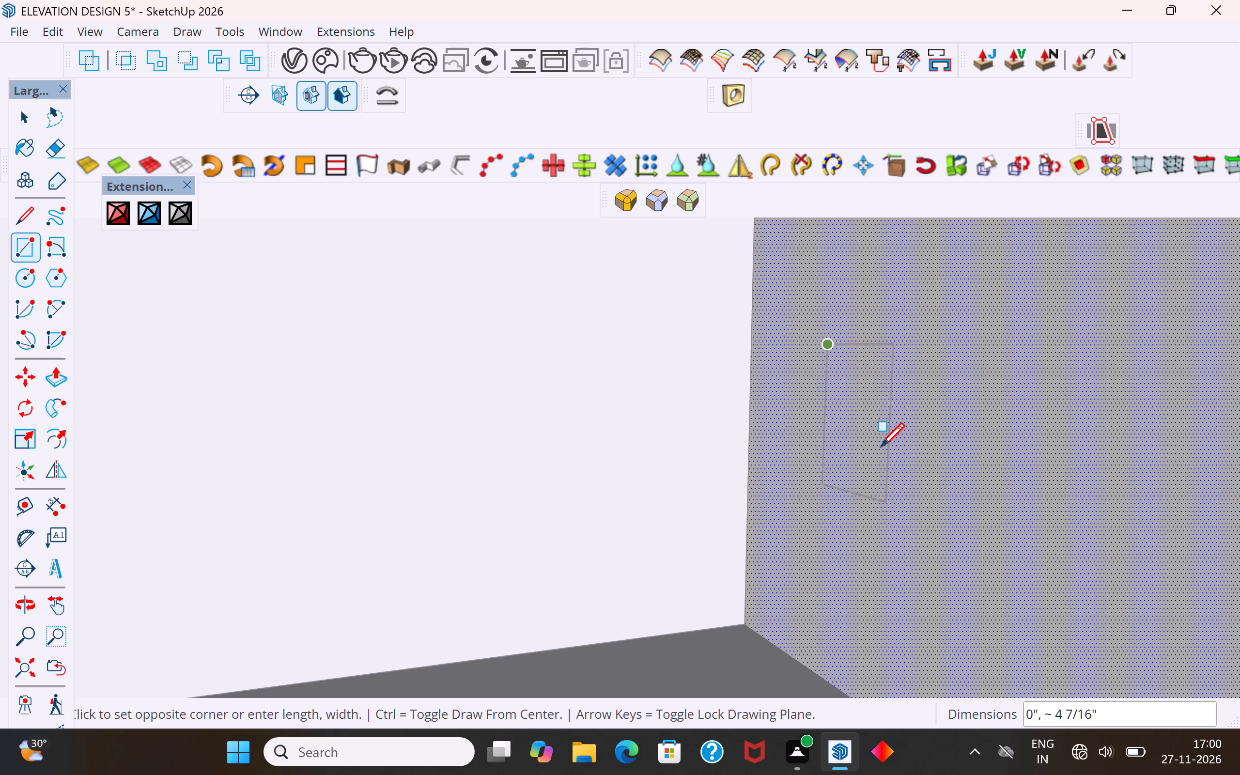
click(888, 502)
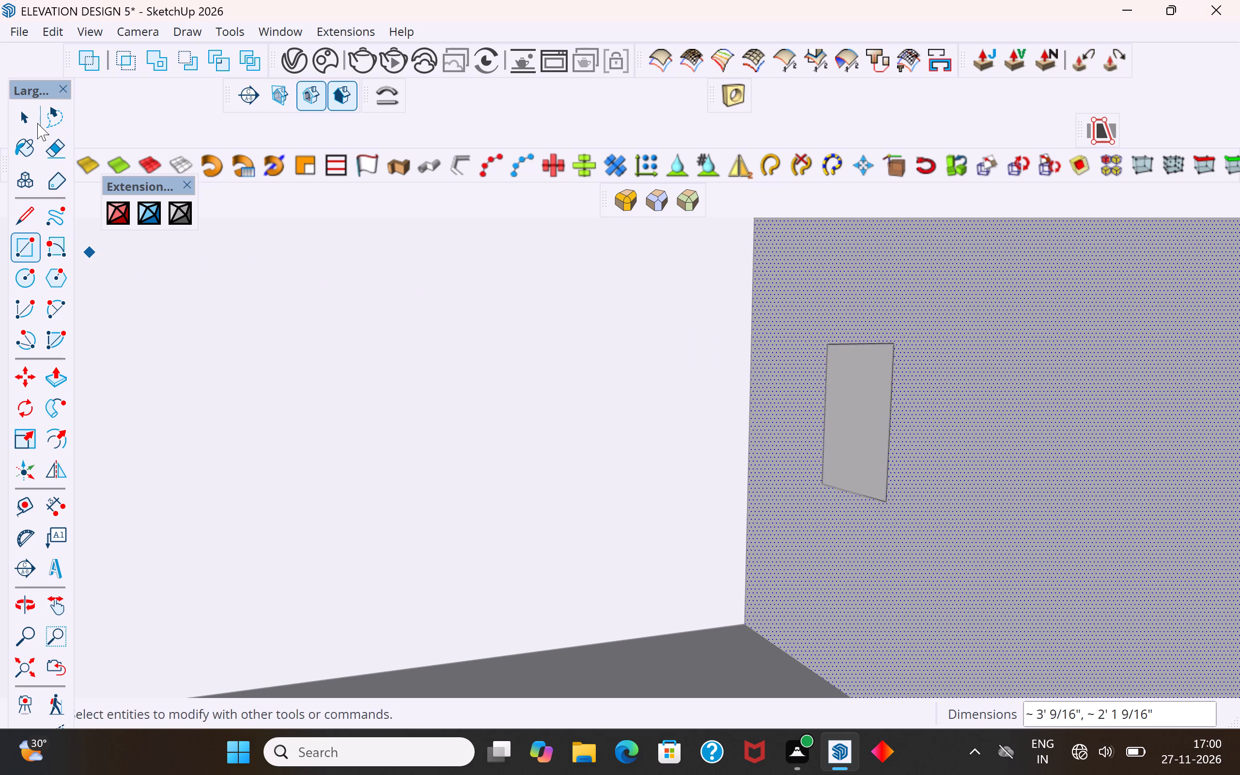
Delete the face inside the new rectangle on the inner wall, and leave the wall group.
click(27, 119)
scroll(520, 505, down, 5)
scroll(520, 505, up, 1)
scroll(520, 505, down, 6)
click(876, 536)
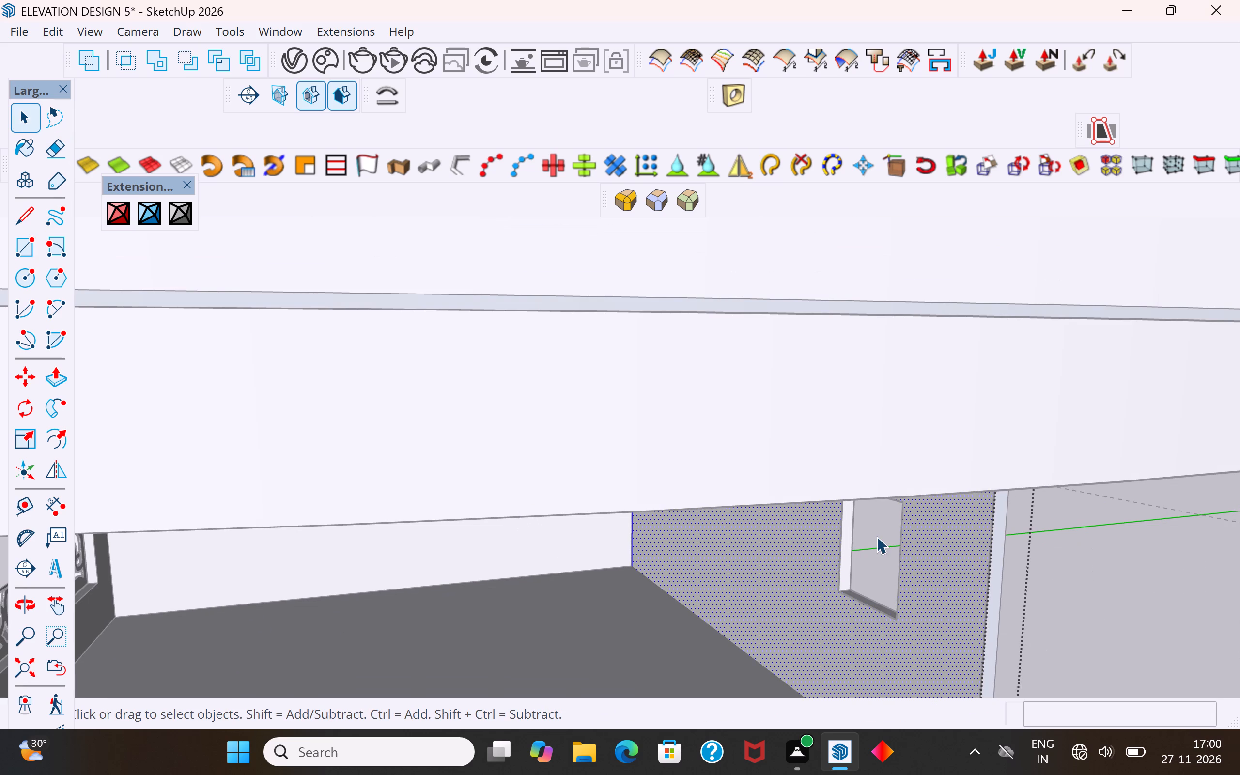
middle_drag(748, 603, 758, 563)
click(659, 463)
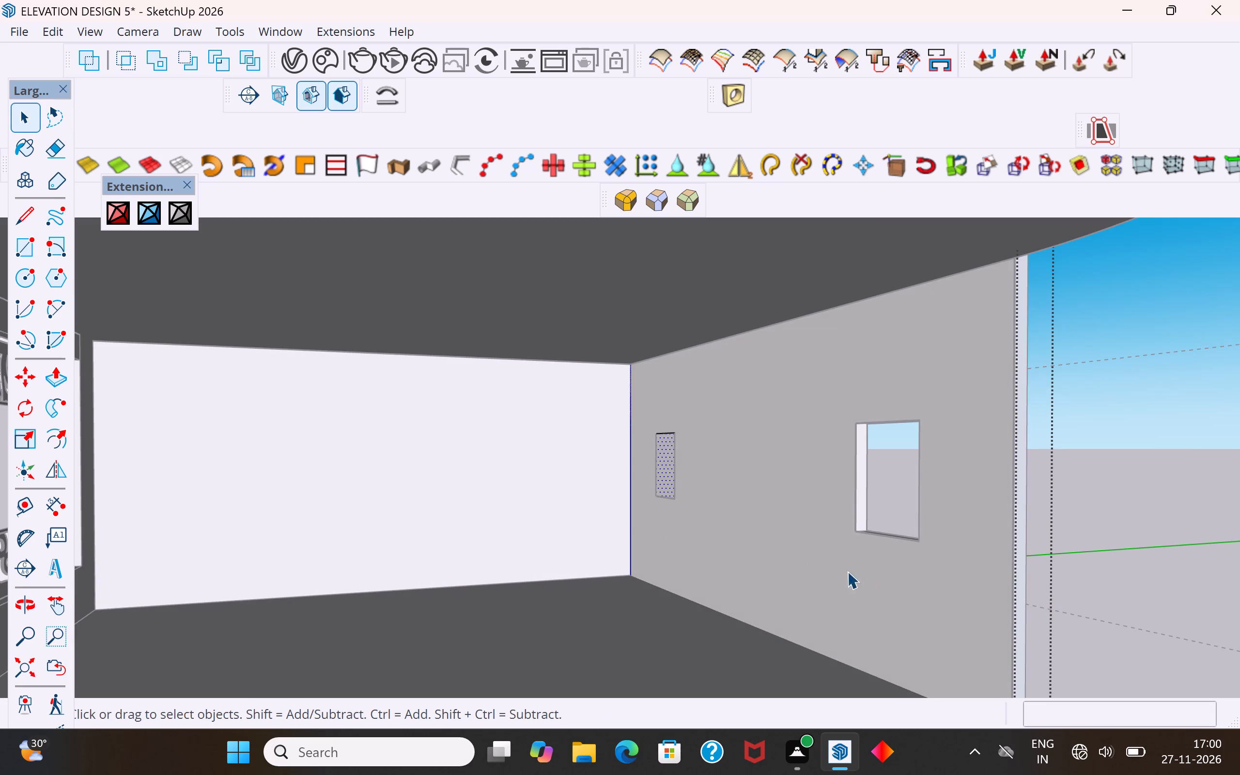
key(Delete)
middle_drag(752, 512, 510, 572)
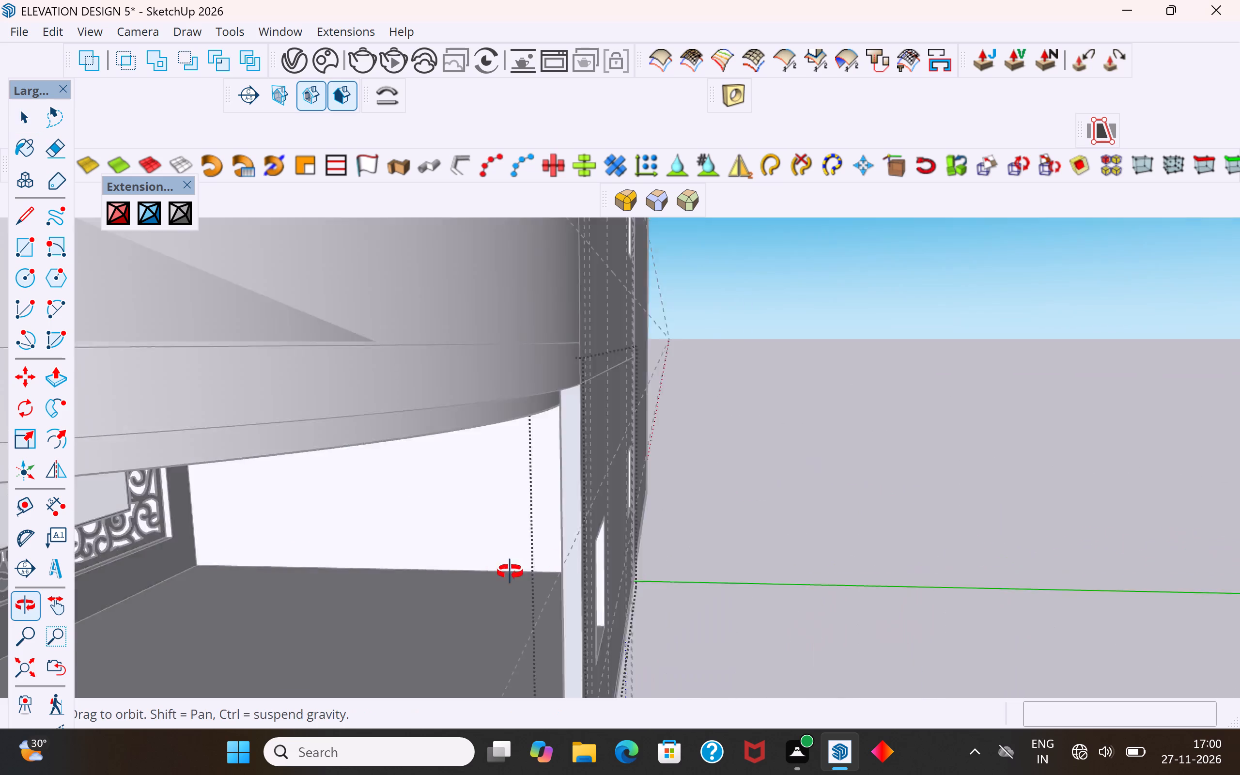
middle_drag(510, 572, 488, 569)
scroll(646, 462, up, 6)
middle_drag(583, 448, 573, 329)
scroll(521, 302, up, 8)
middle_drag(603, 408, 589, 612)
click(929, 527)
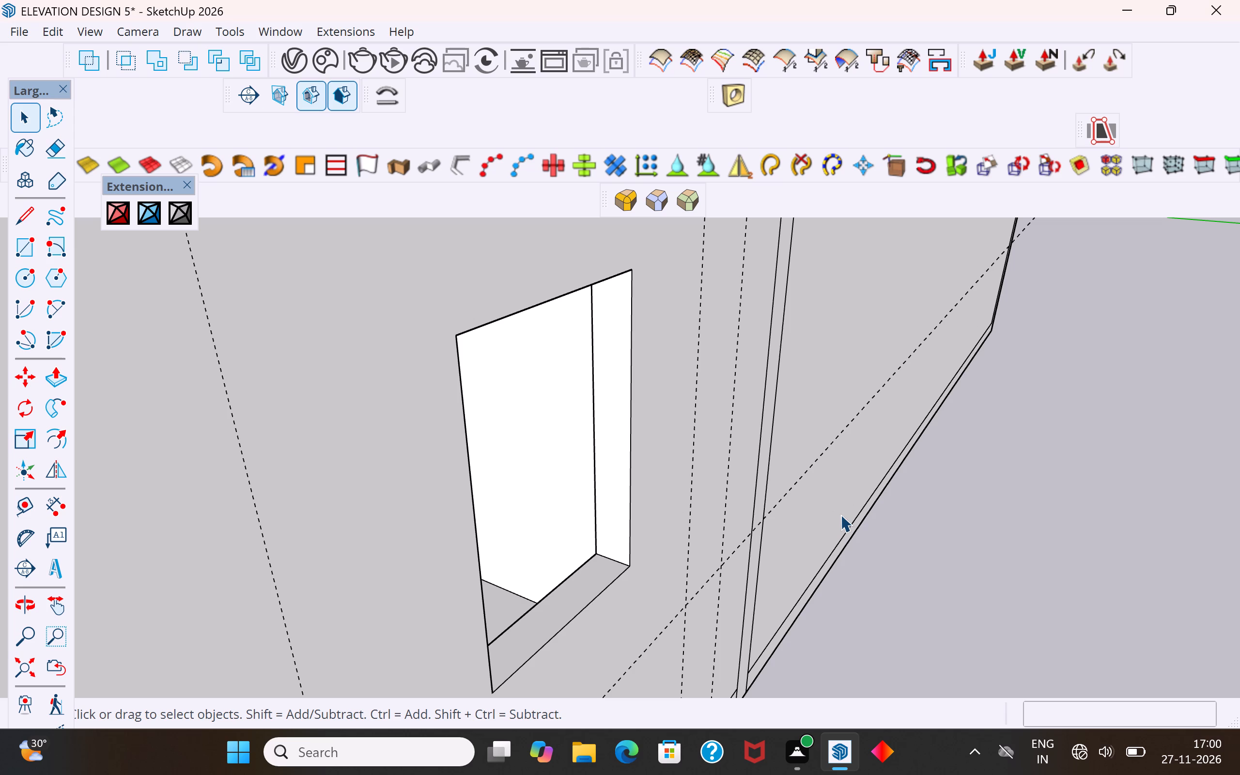
Push the far lower window's jamb on the side away from the curved end outward about 1' 3 15/16" to the guide line.
click(940, 572)
scroll(932, 425, down, 13)
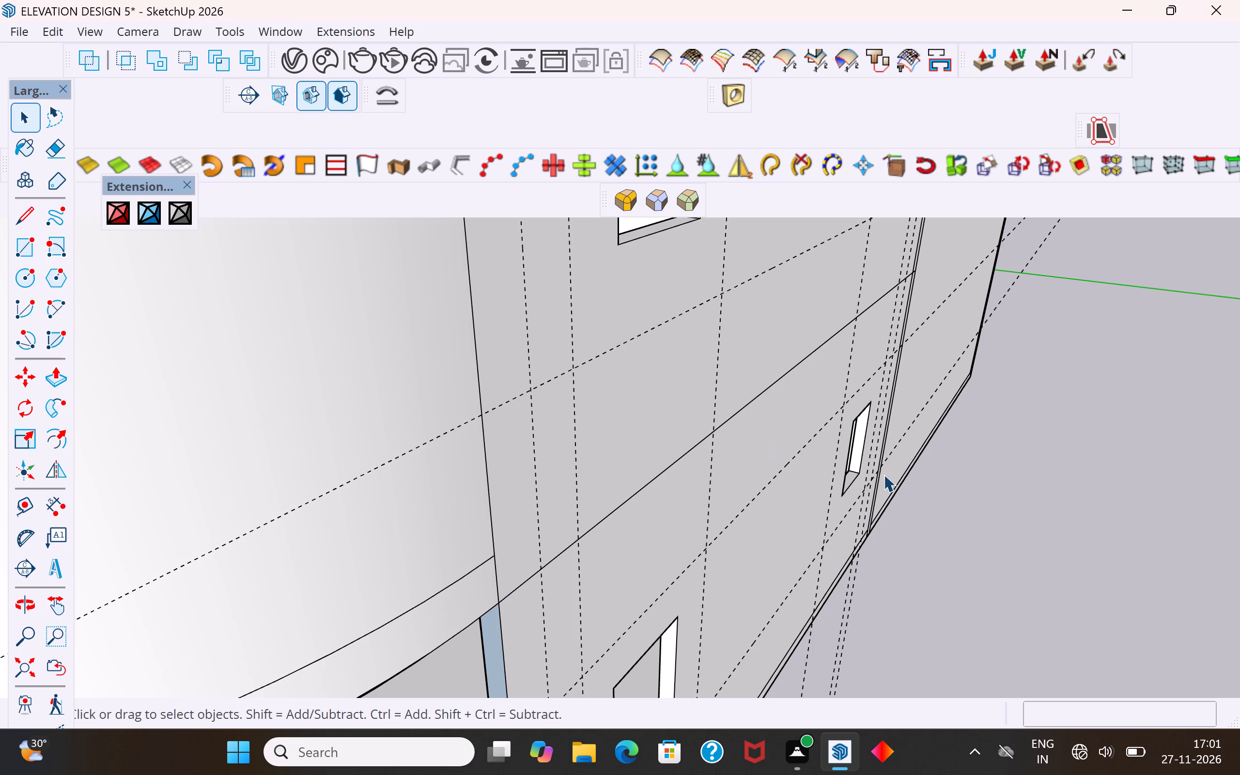
scroll(883, 475, down, 4)
click(1017, 517)
middle_drag(986, 497, 862, 395)
scroll(1003, 565, up, 6)
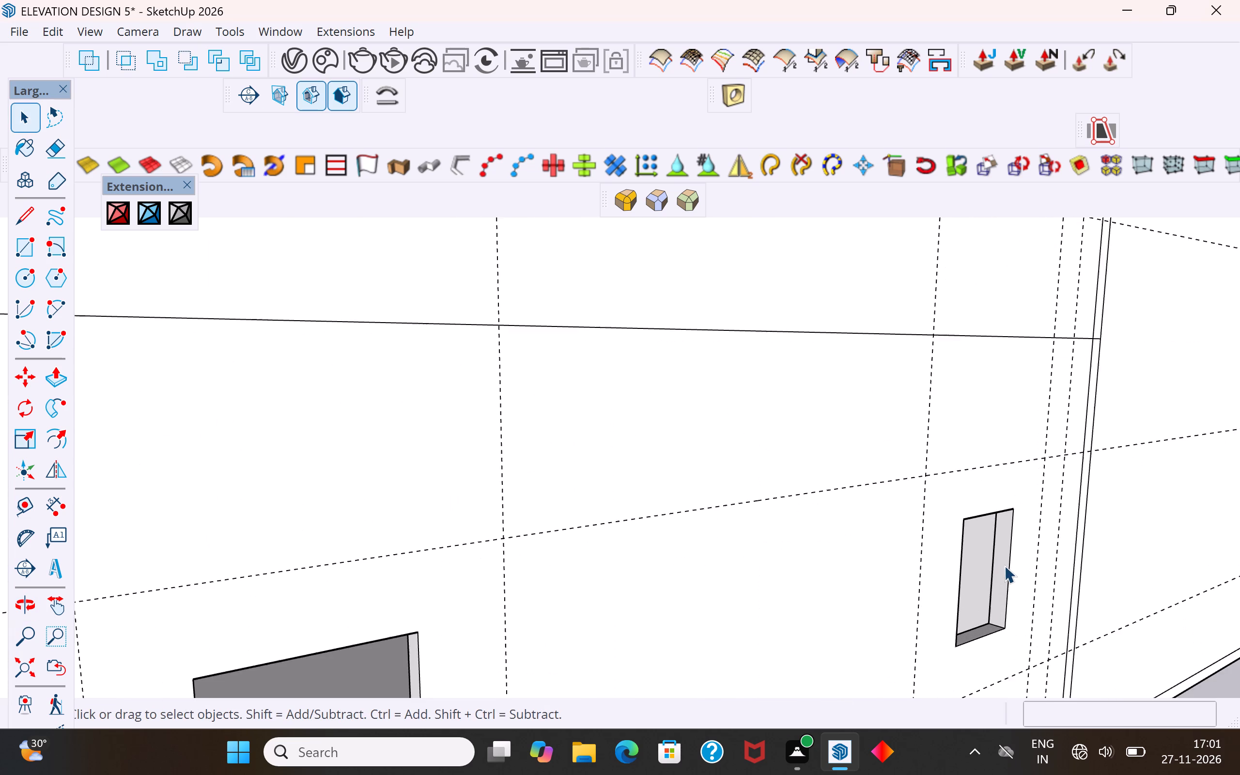
scroll(1004, 565, up, 5)
middle_drag(1005, 536, 1010, 461)
scroll(986, 539, up, 4)
click(1012, 525)
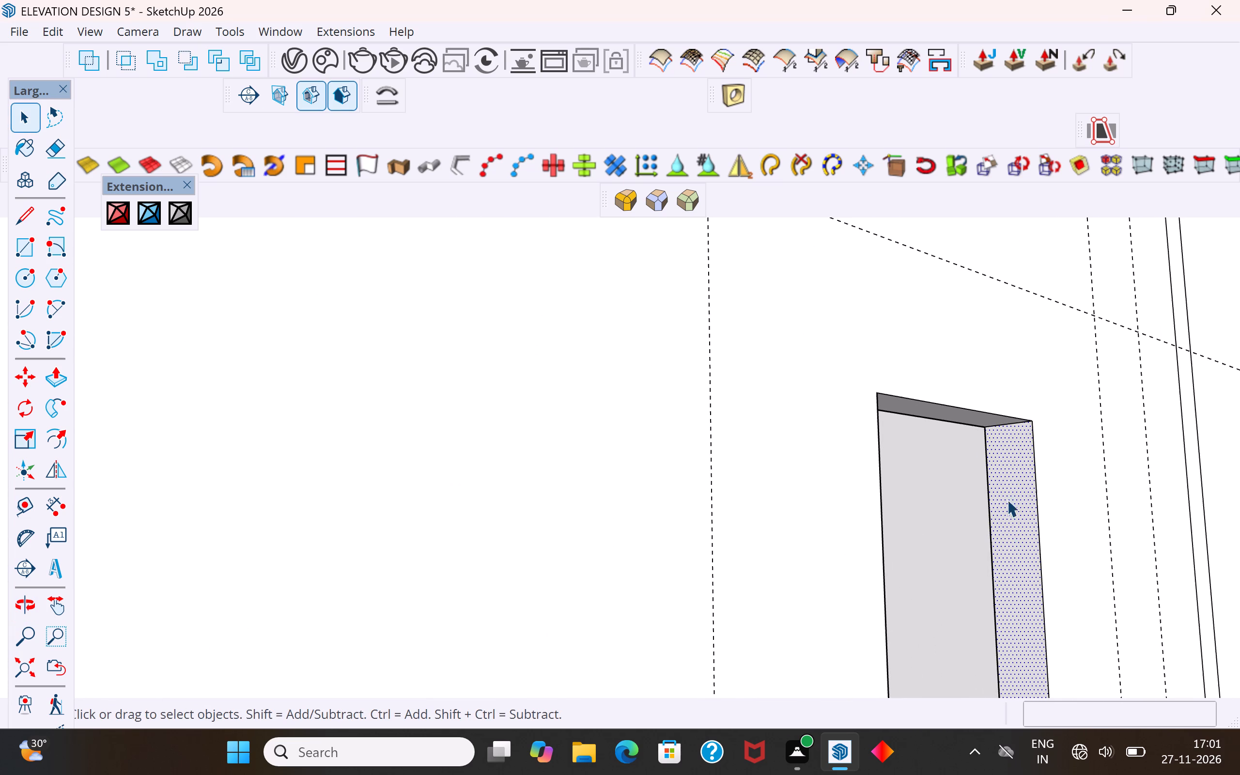
click(49, 379)
scroll(706, 419, down, 1)
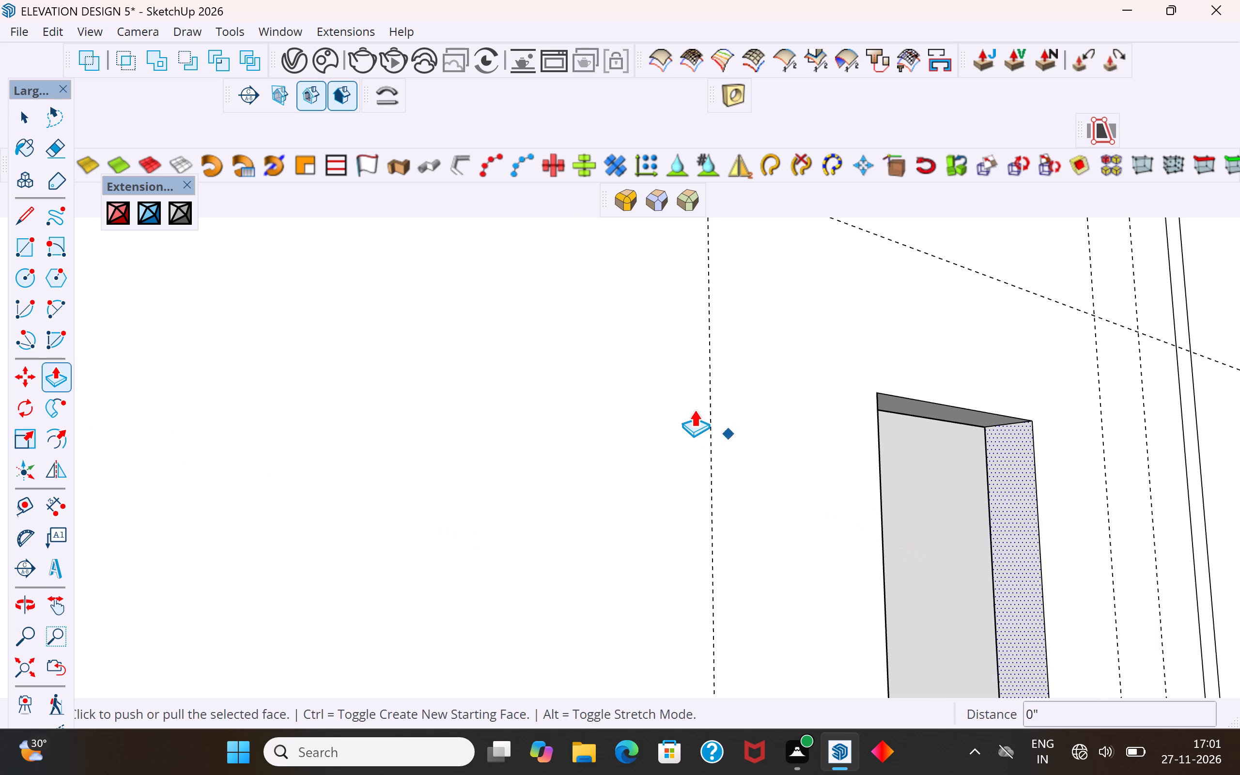
scroll(694, 409, down, 9)
middle_drag(704, 443, 689, 572)
scroll(874, 573, up, 4)
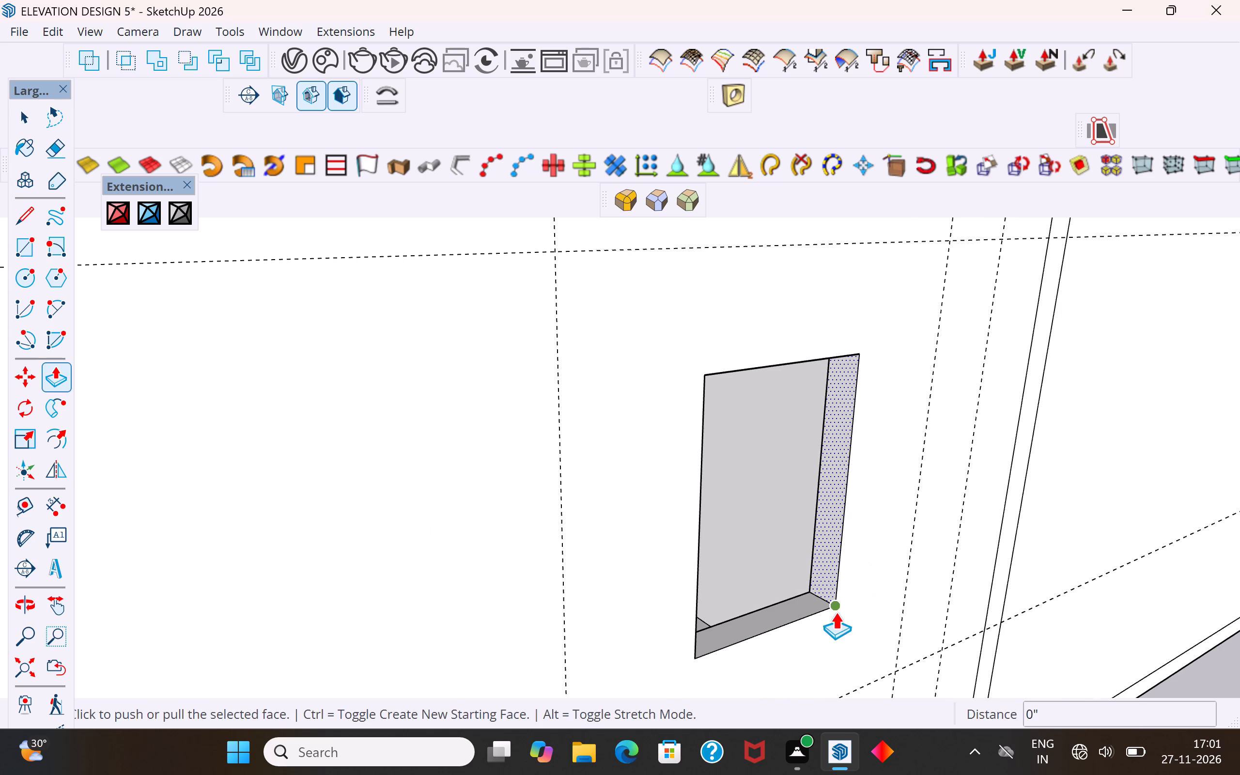
click(836, 609)
click(907, 600)
Push the same window's opposite jamb about 1' 6 9/16" toward the curved end, up to the vertical guide line.
middle_drag(875, 574, 836, 555)
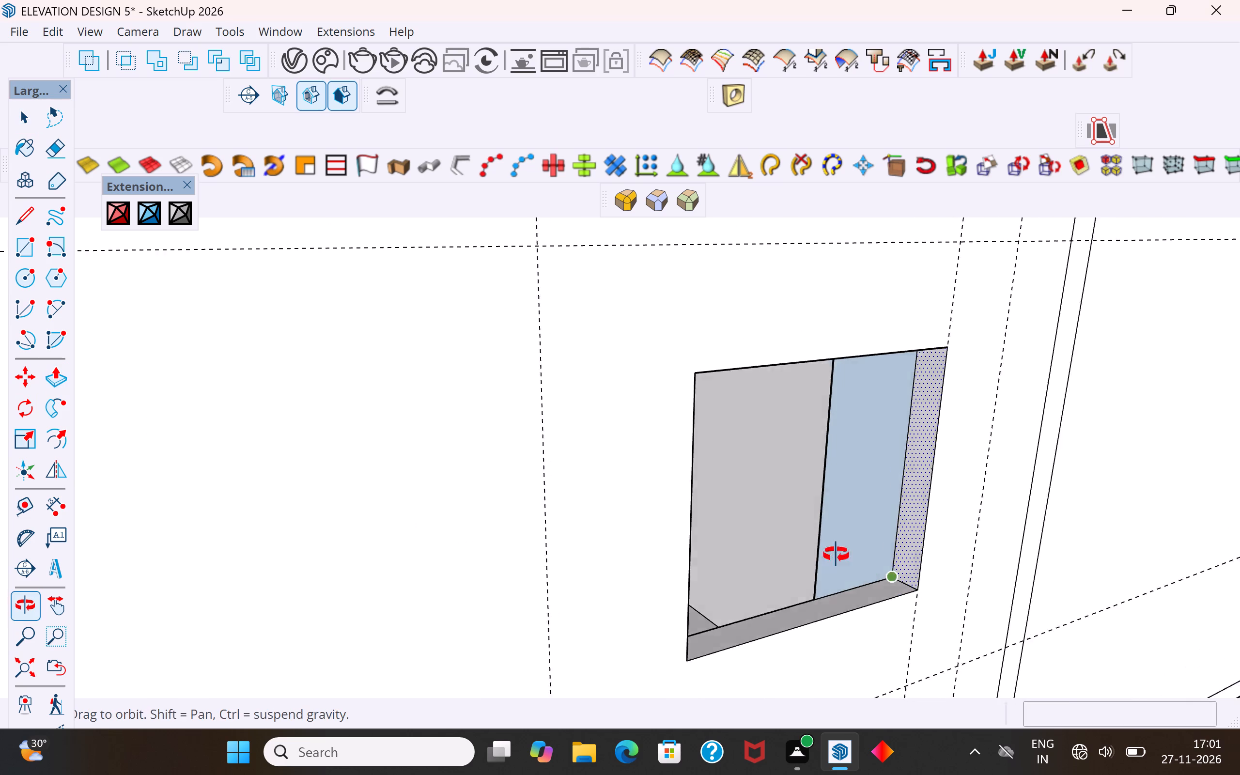
middle_drag(836, 555, 802, 504)
scroll(802, 517, down, 5)
middle_drag(897, 560, 827, 580)
scroll(790, 591, down, 5)
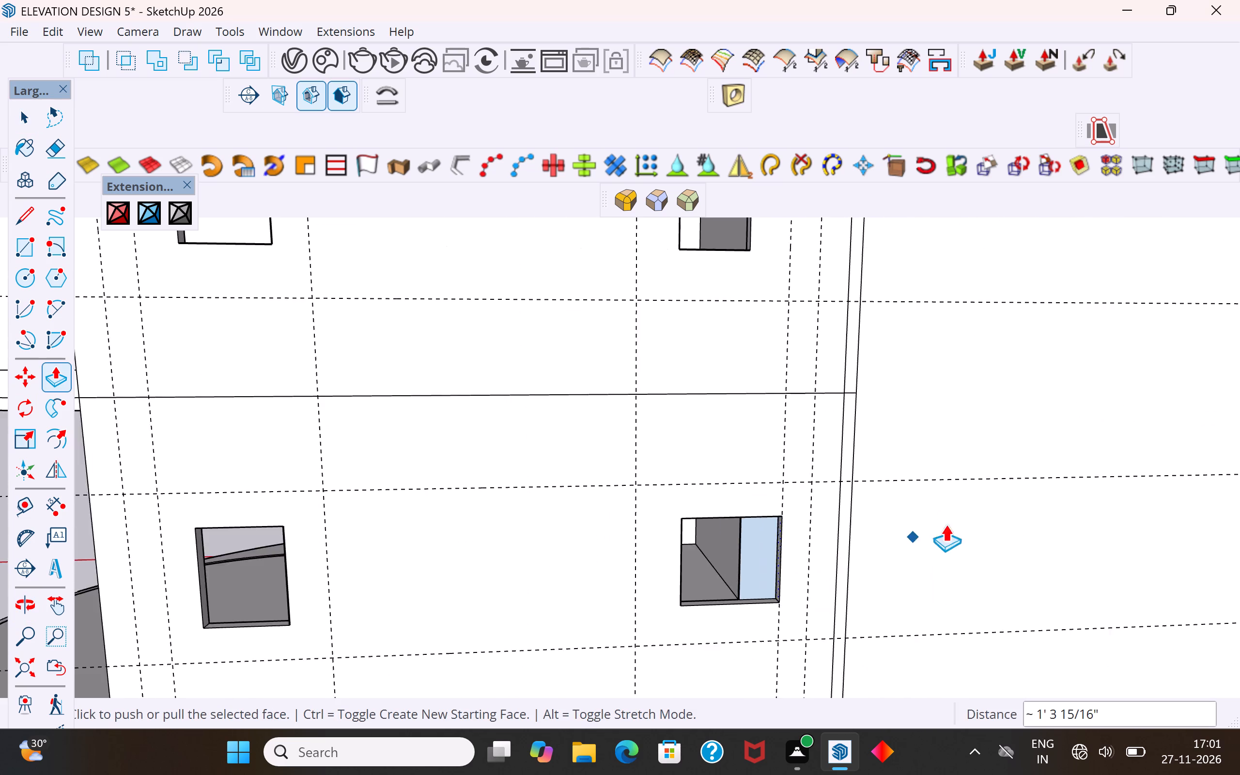
middle_drag(945, 527, 777, 546)
scroll(919, 480, down, 6)
middle_drag(905, 518, 827, 505)
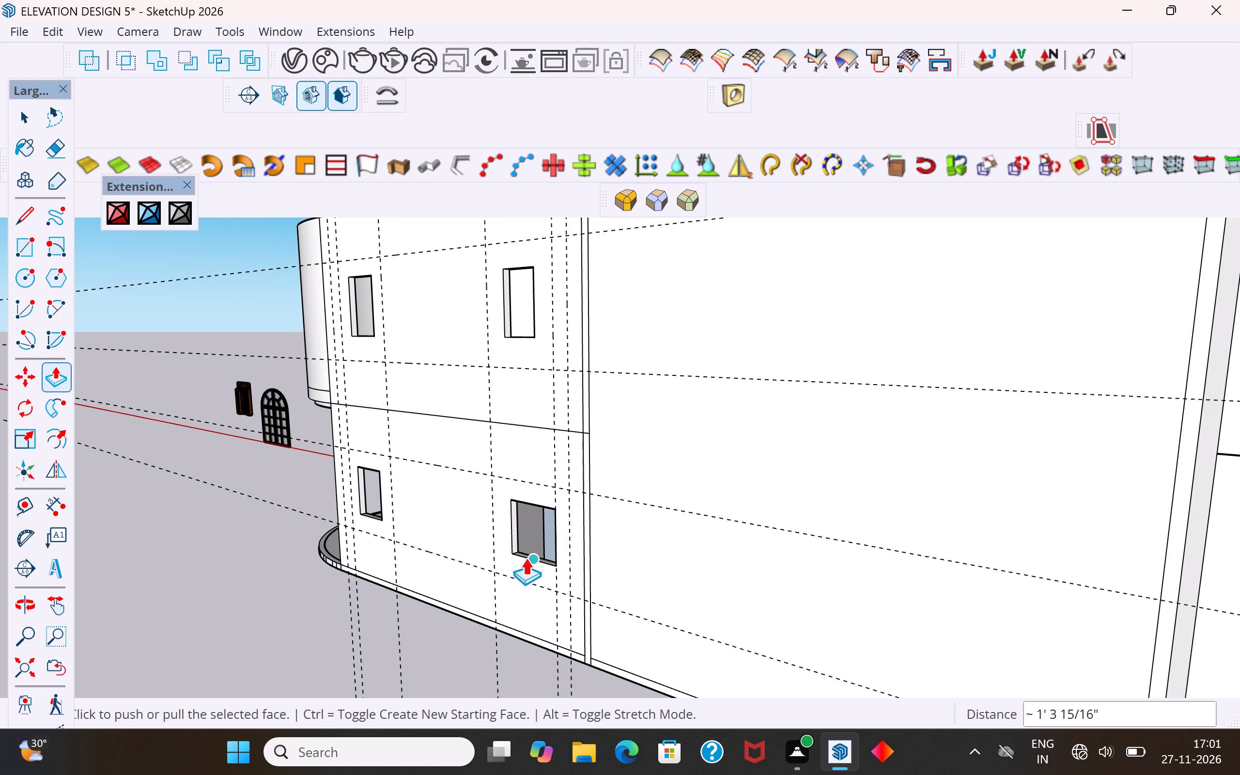
scroll(523, 552, up, 4)
click(18, 125)
click(127, 343)
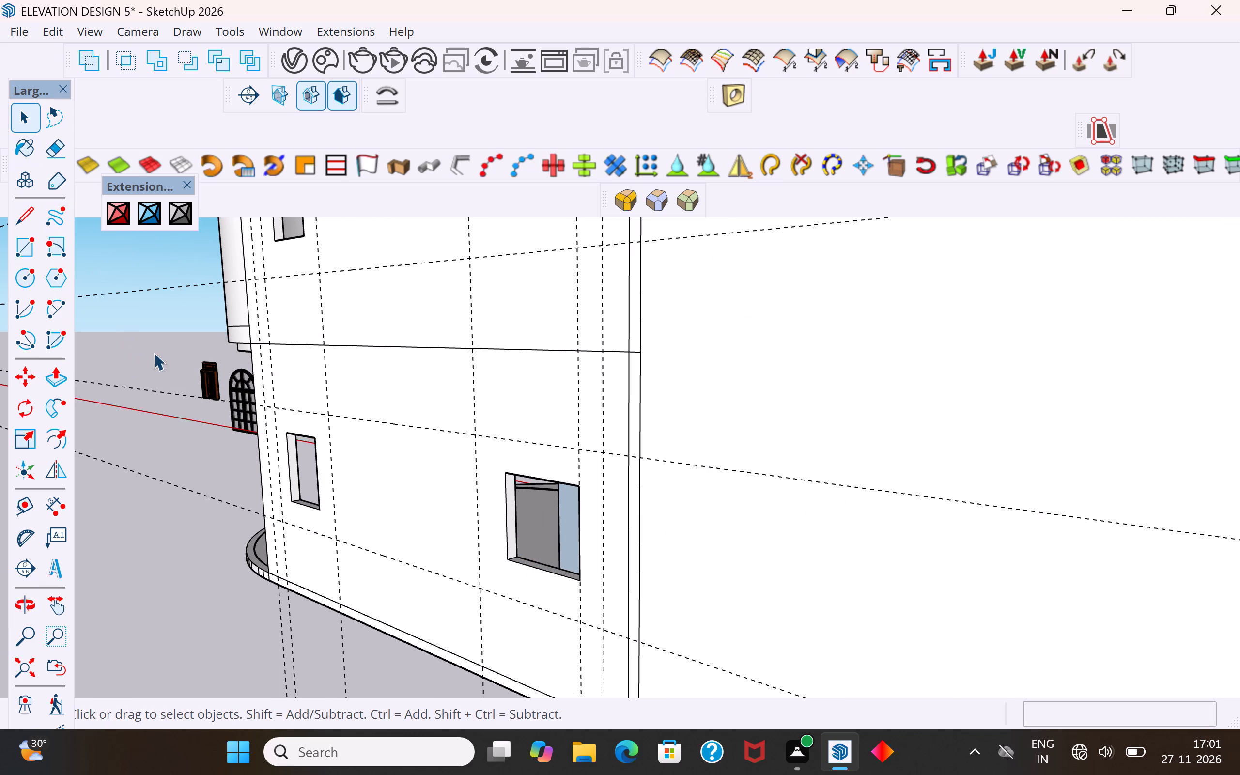
scroll(502, 524, up, 10)
click(510, 506)
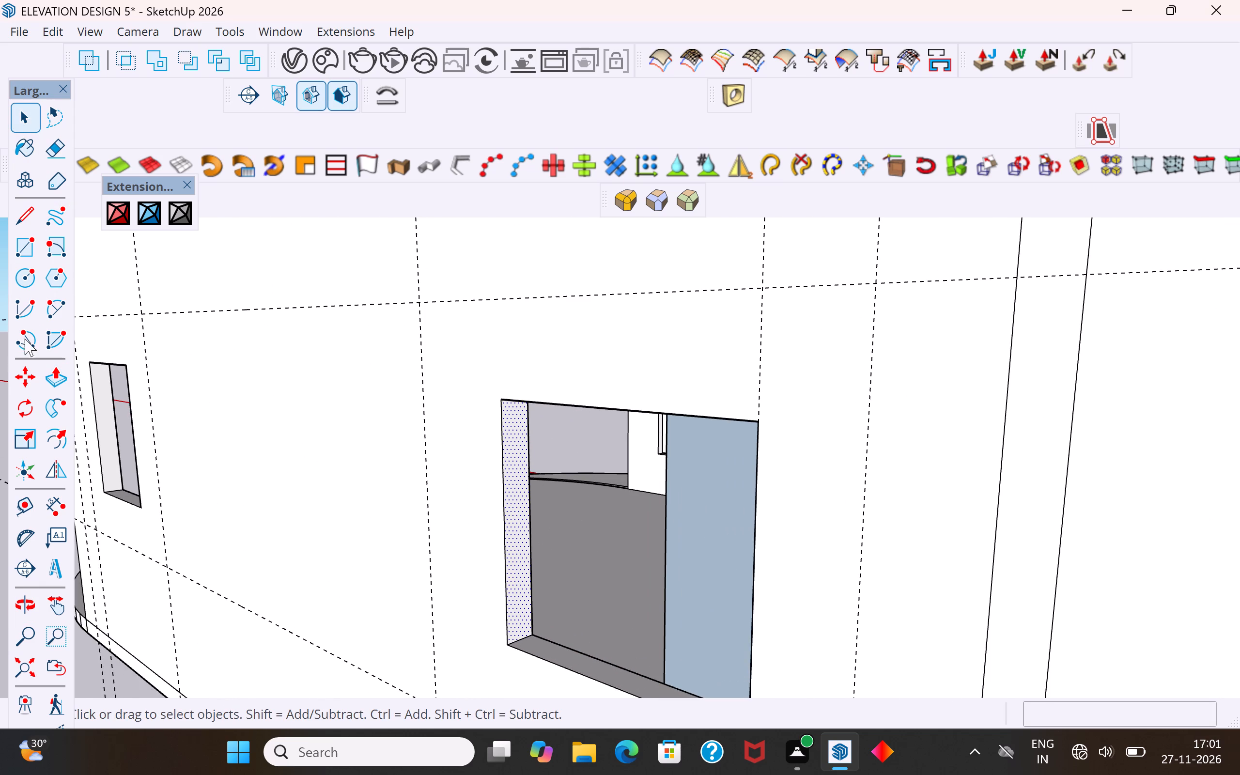
click(56, 379)
drag(516, 643, 505, 644)
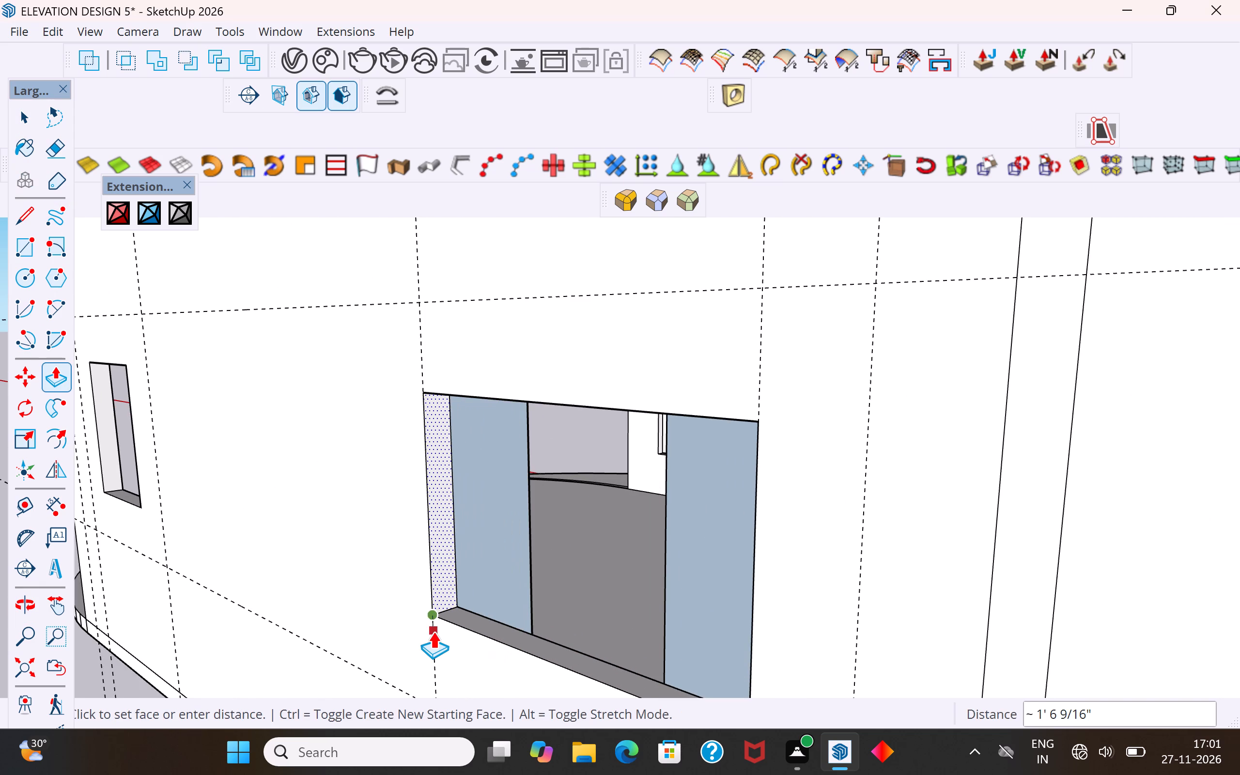
click(433, 631)
Push the top face of the far lower window opening up about 1' 1 7/8" to the horizontal guide line.
middle_drag(490, 604, 558, 582)
scroll(498, 490, down, 5)
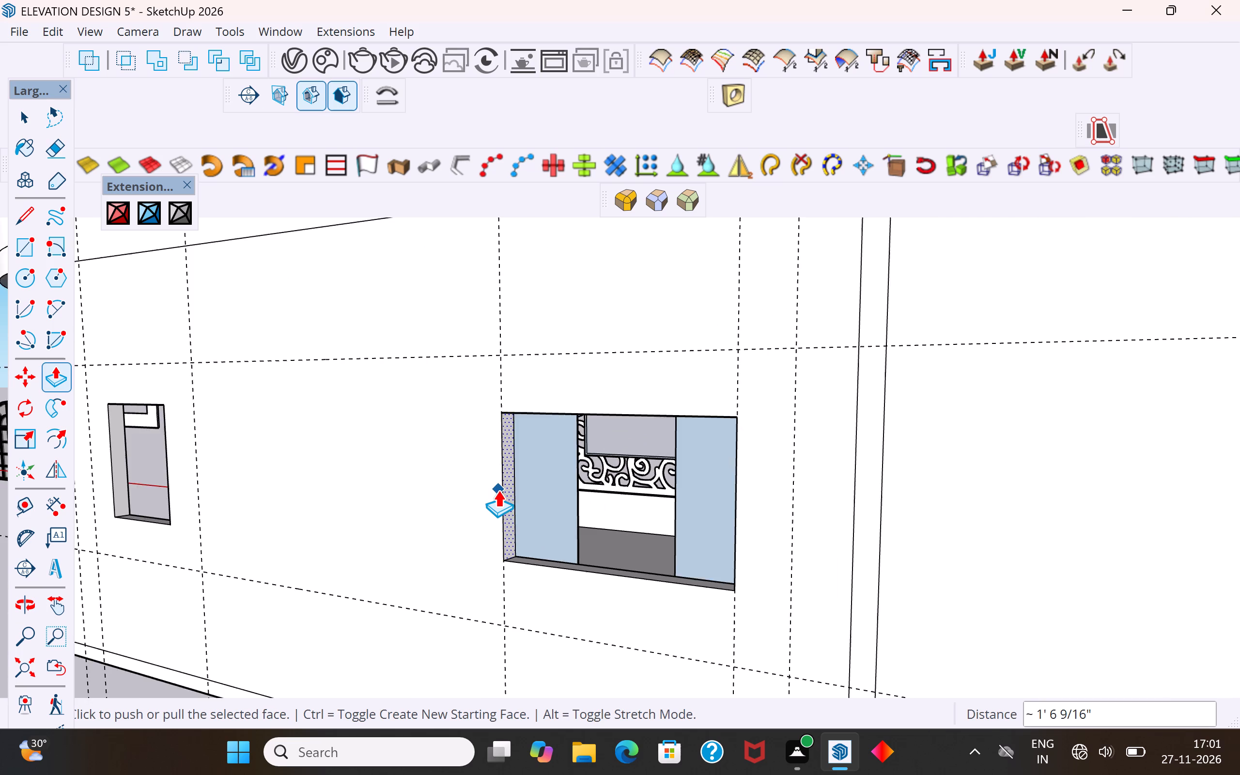
scroll(498, 490, down, 3)
middle_drag(503, 491, 542, 359)
scroll(509, 545, down, 6)
scroll(577, 321, up, 5)
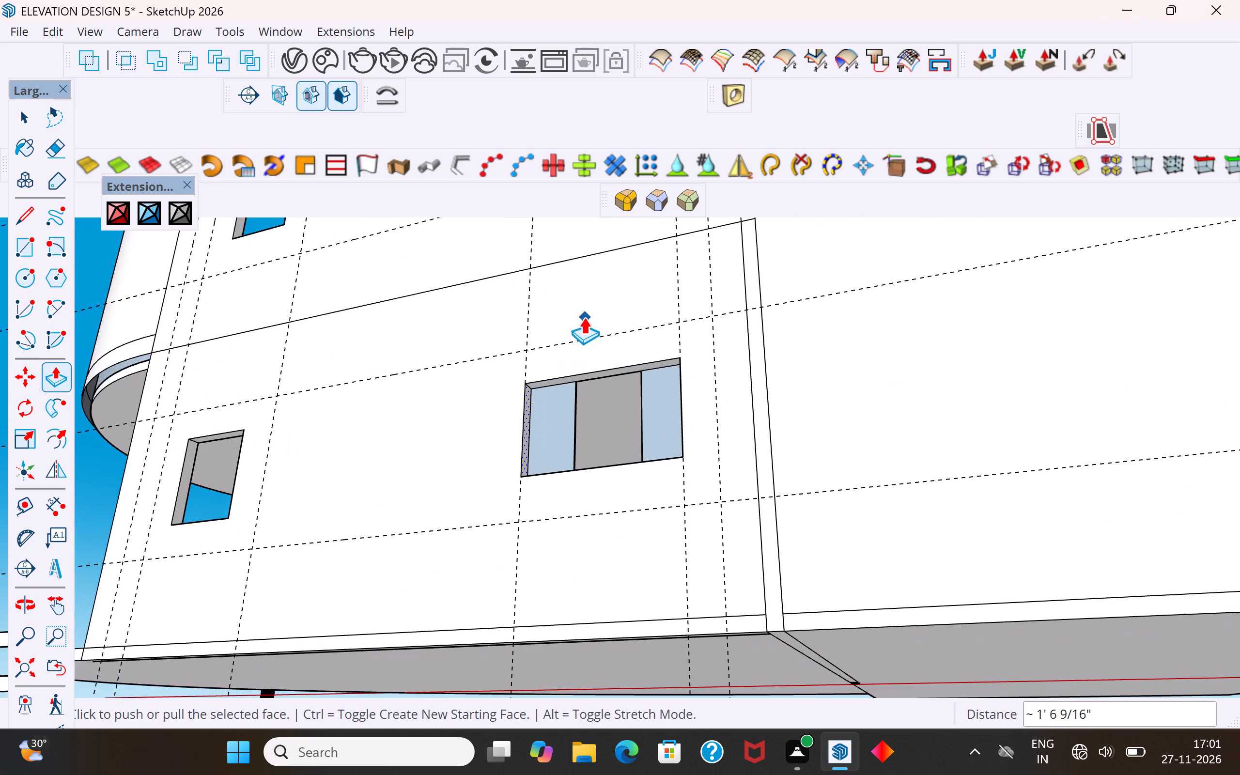
scroll(584, 317, up, 7)
middle_drag(597, 331, 604, 248)
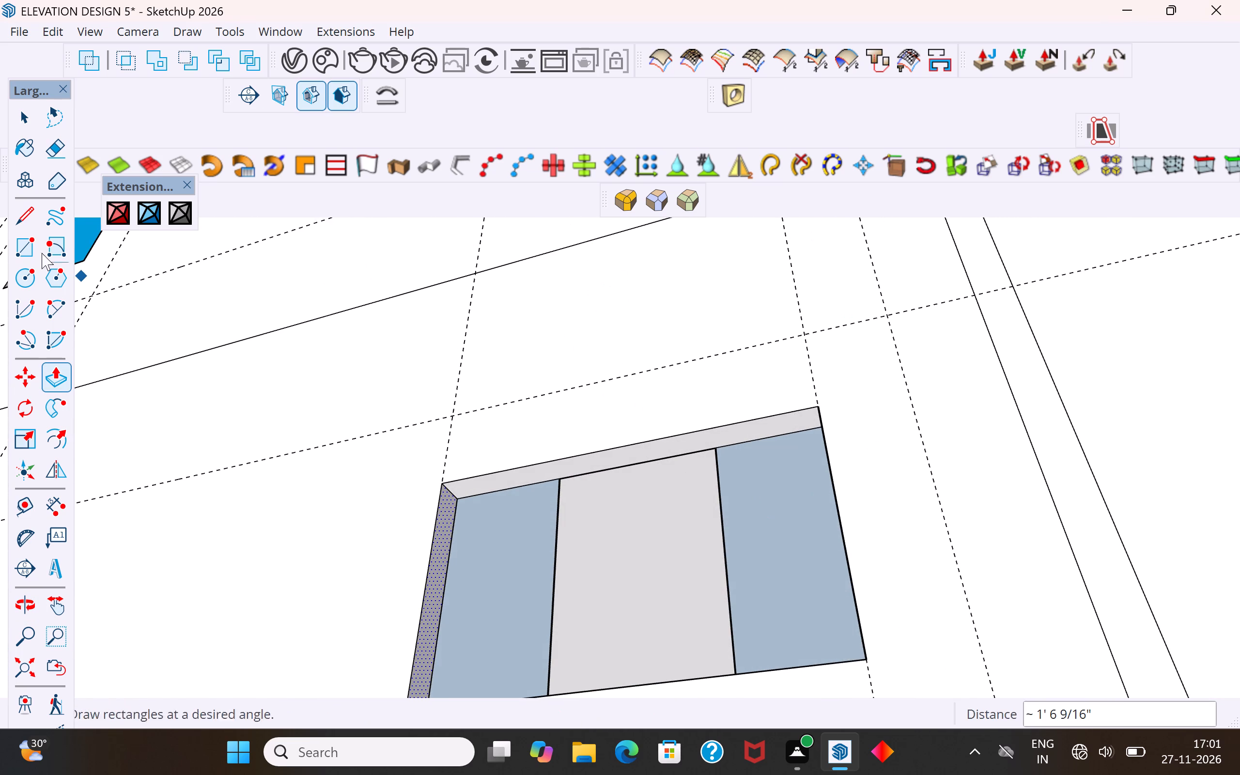
click(22, 129)
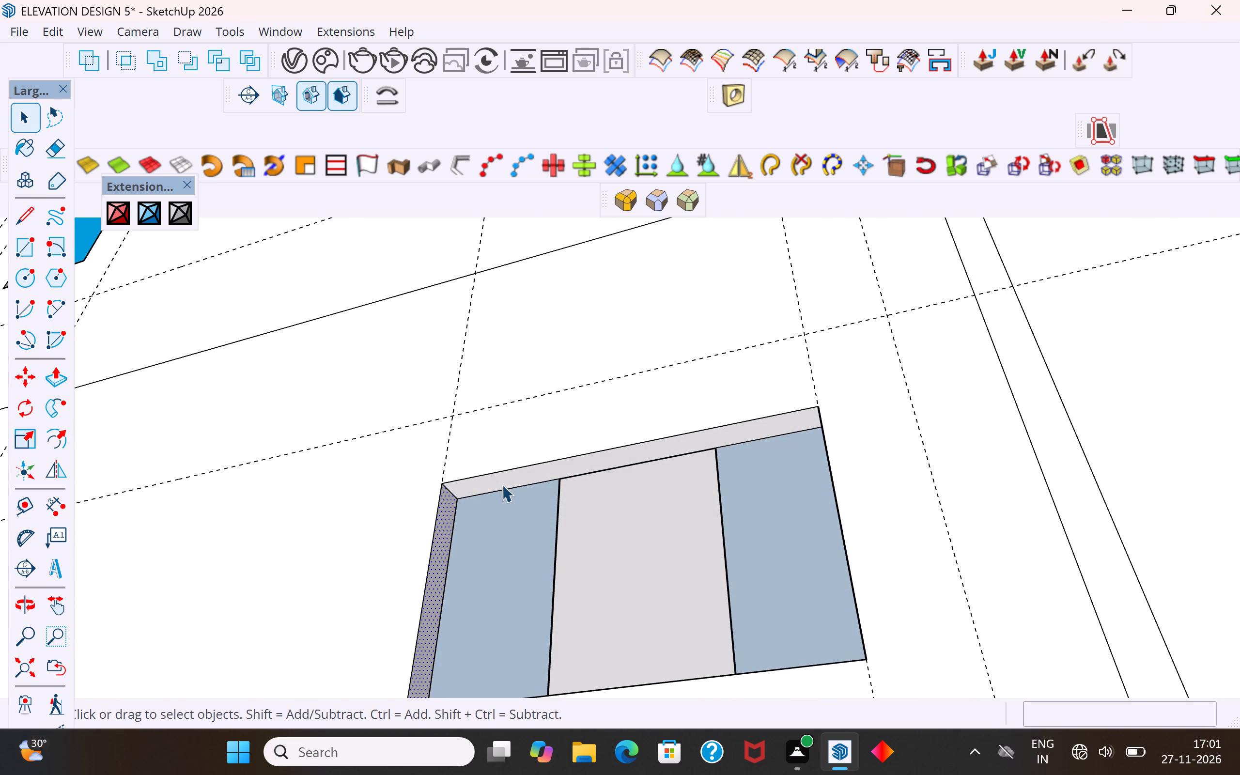
click(501, 476)
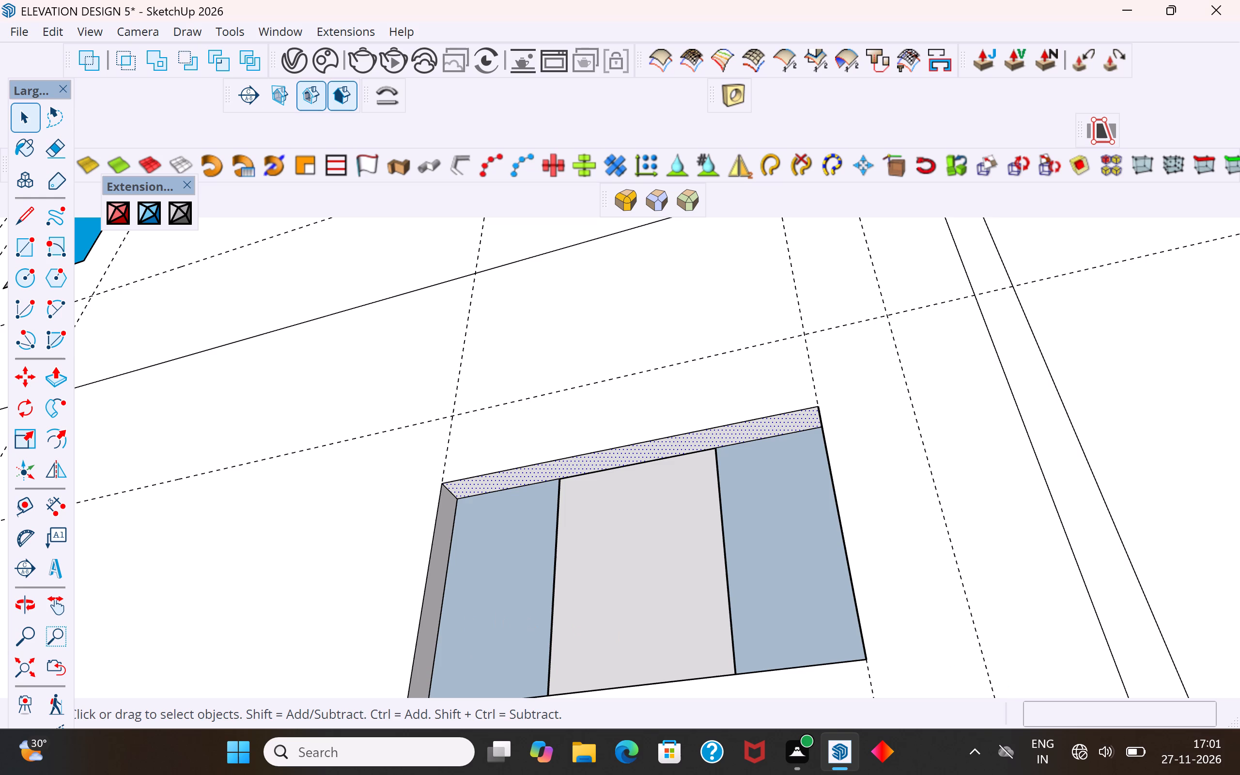
click(77, 387)
click(60, 372)
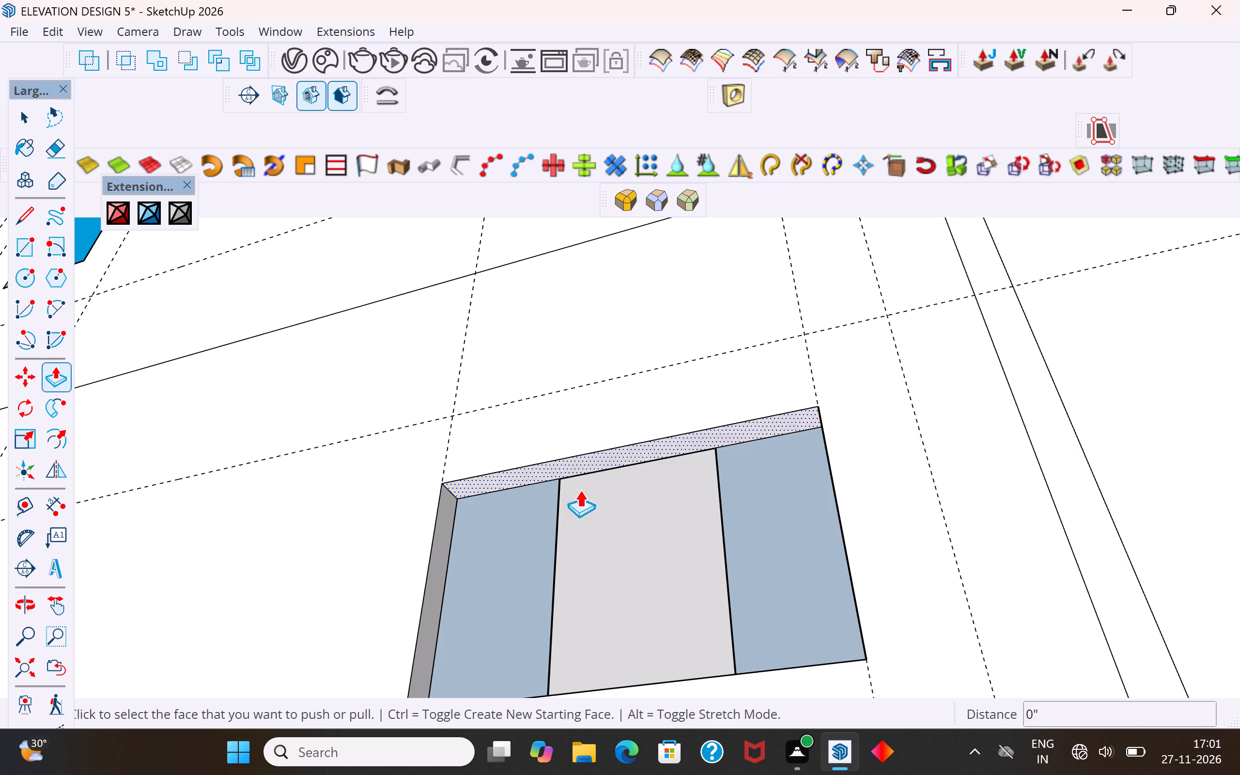
click(640, 450)
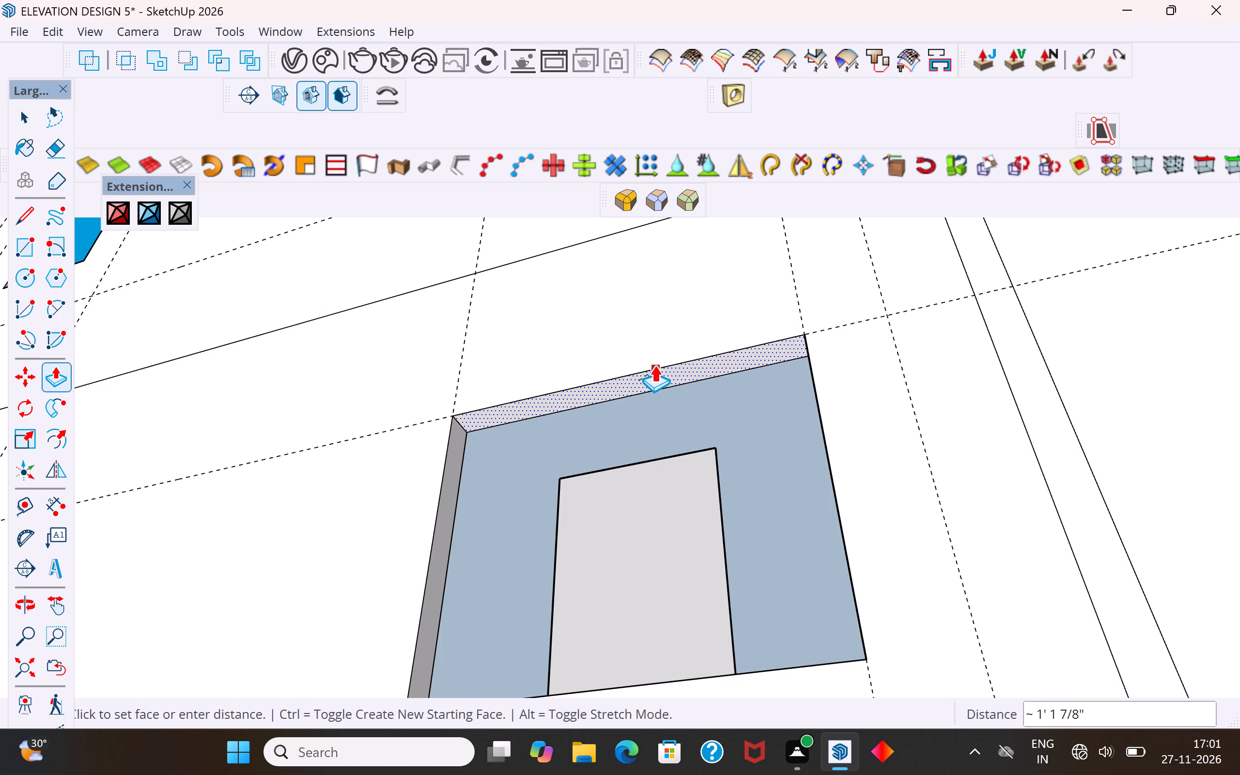
click(653, 363)
key(ctrl+z)
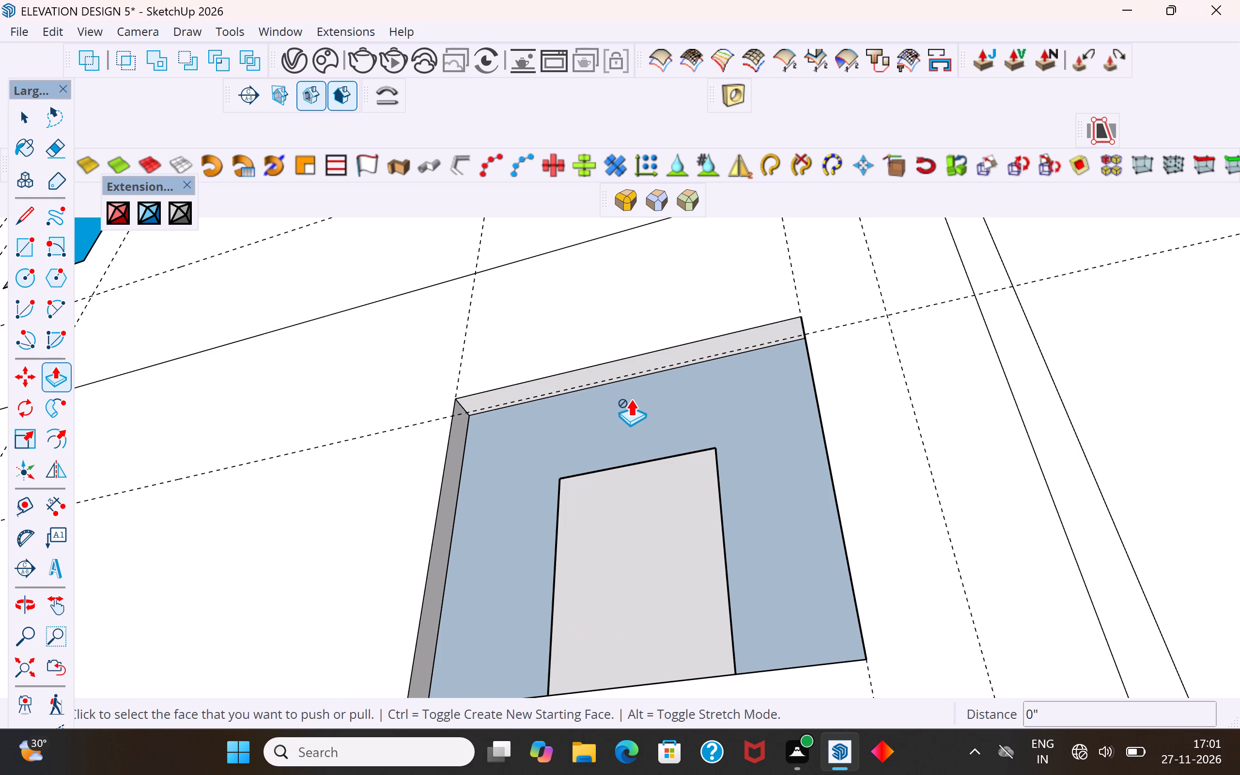
scroll(639, 401, up, 3)
click(672, 457)
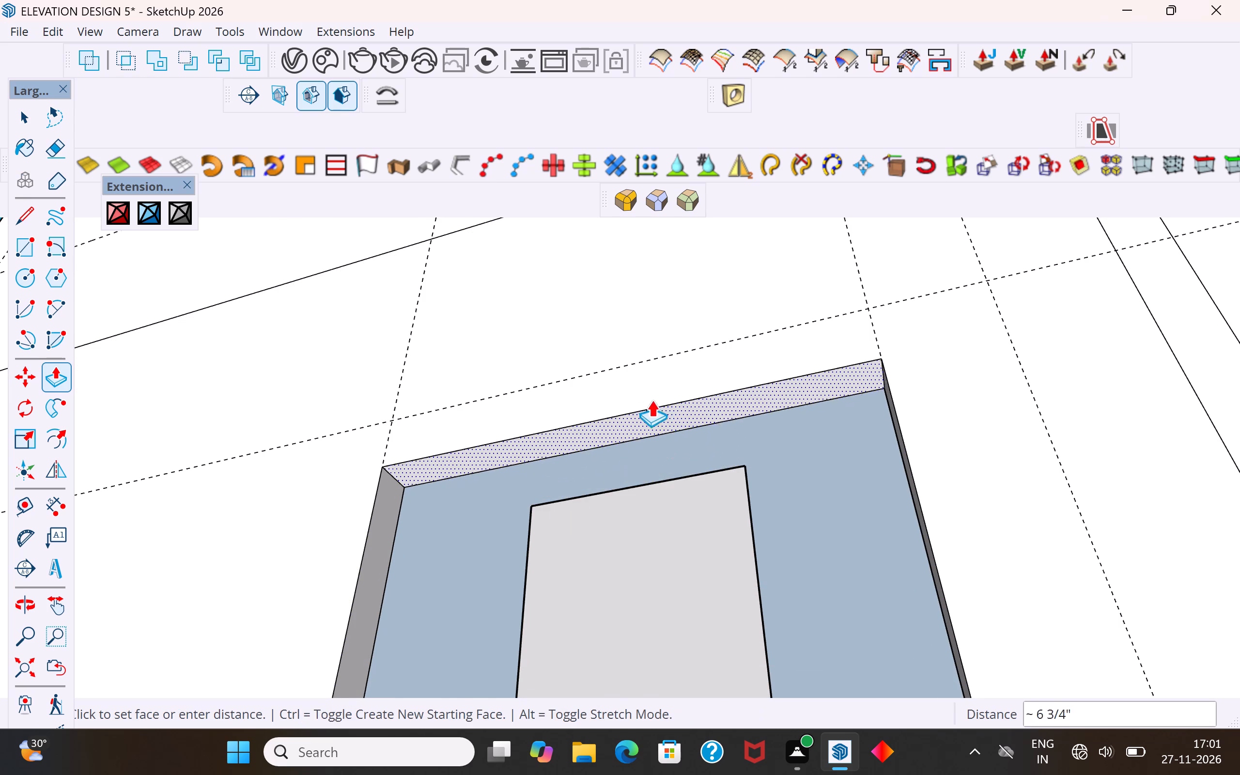
click(634, 365)
Push the same window's sill down about 1' 4 9/16" to the lower horizontal guide line.
scroll(629, 341, down, 13)
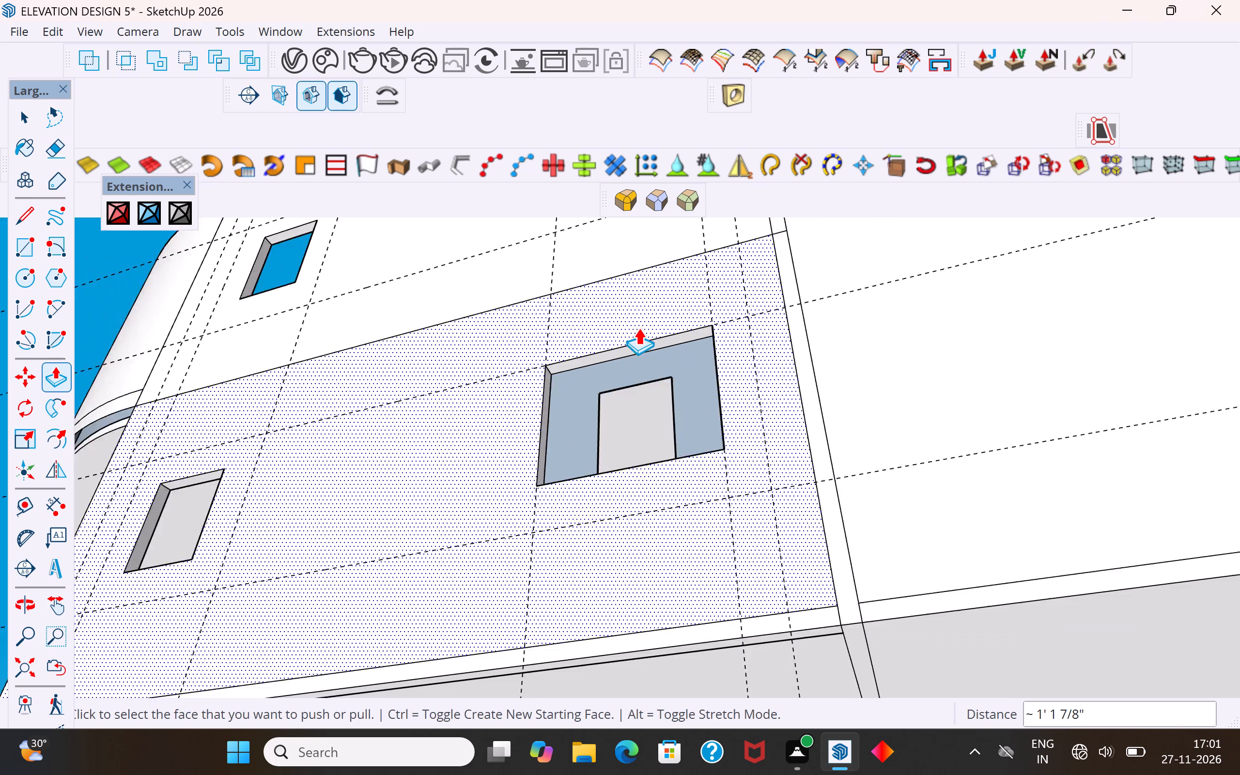
middle_drag(647, 362, 781, 529)
scroll(645, 384, down, 11)
middle_drag(673, 476, 716, 600)
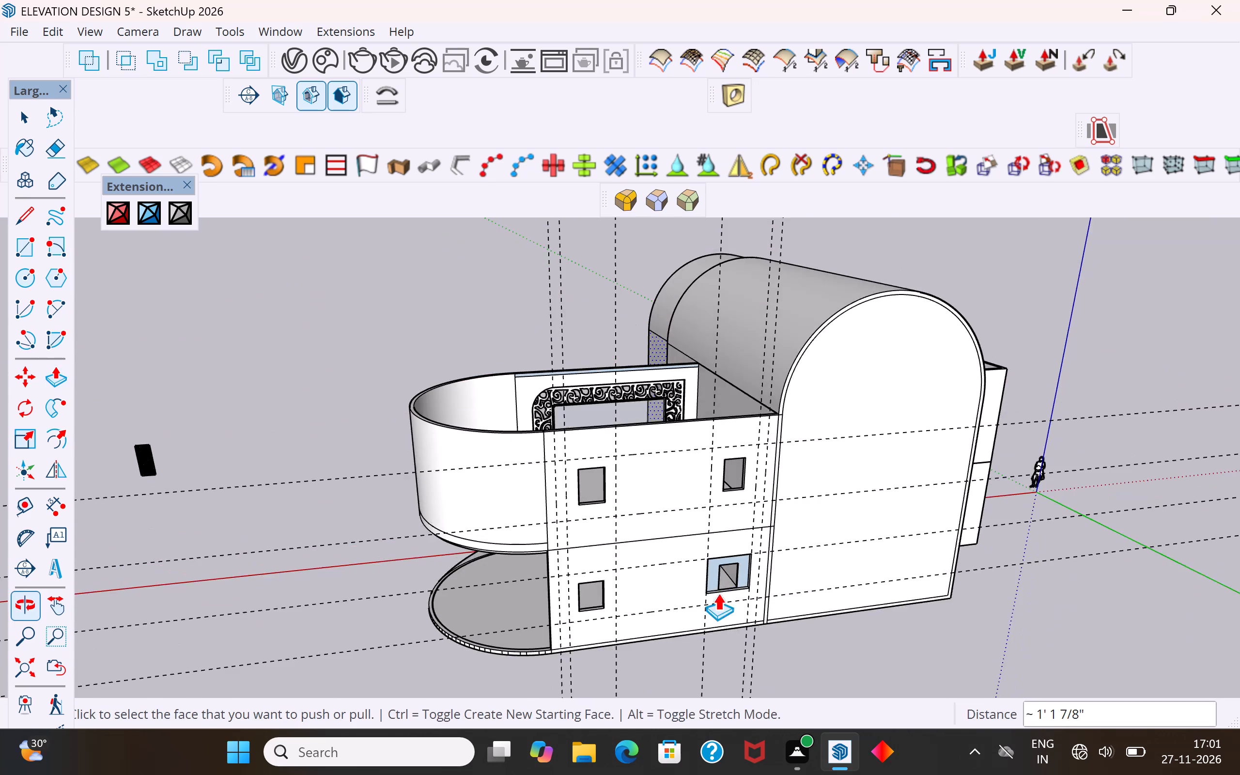
scroll(628, 460, down, 5)
middle_drag(645, 533, 650, 600)
scroll(701, 609, up, 16)
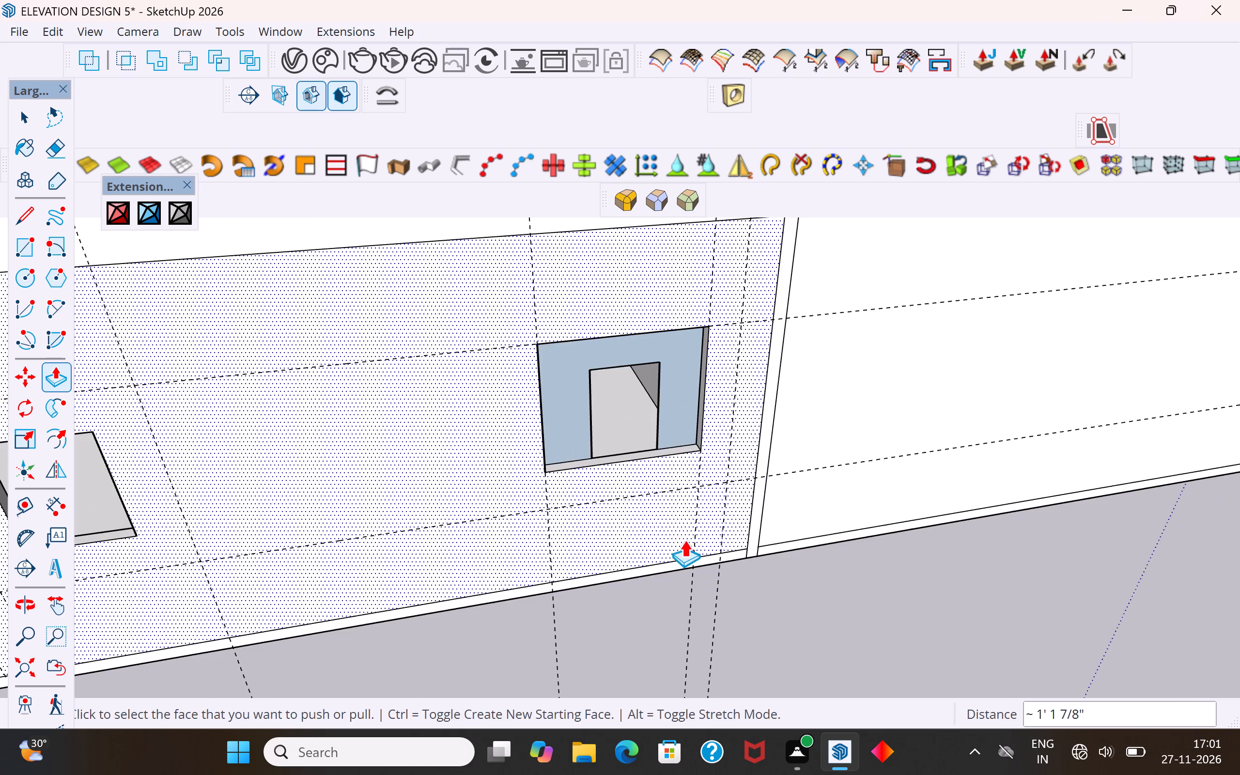
middle_drag(681, 550, 679, 601)
scroll(660, 542, up, 8)
click(655, 516)
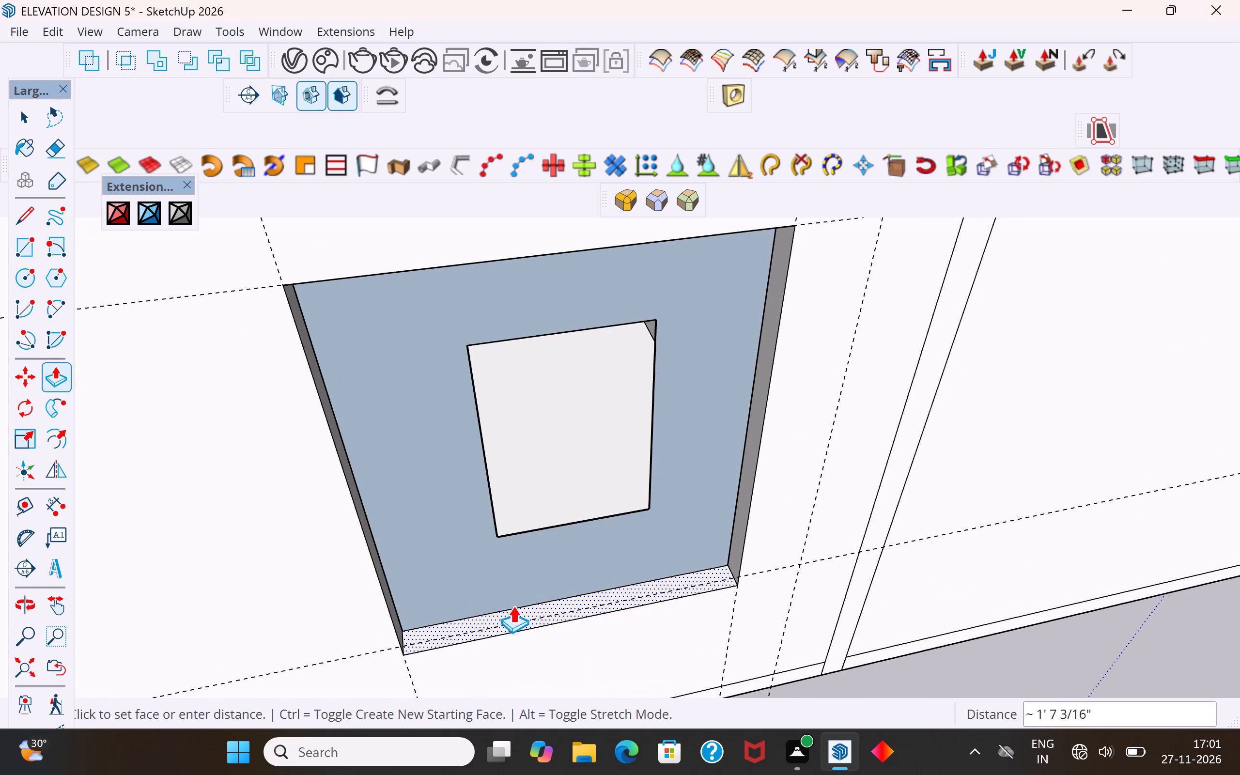
click(398, 643)
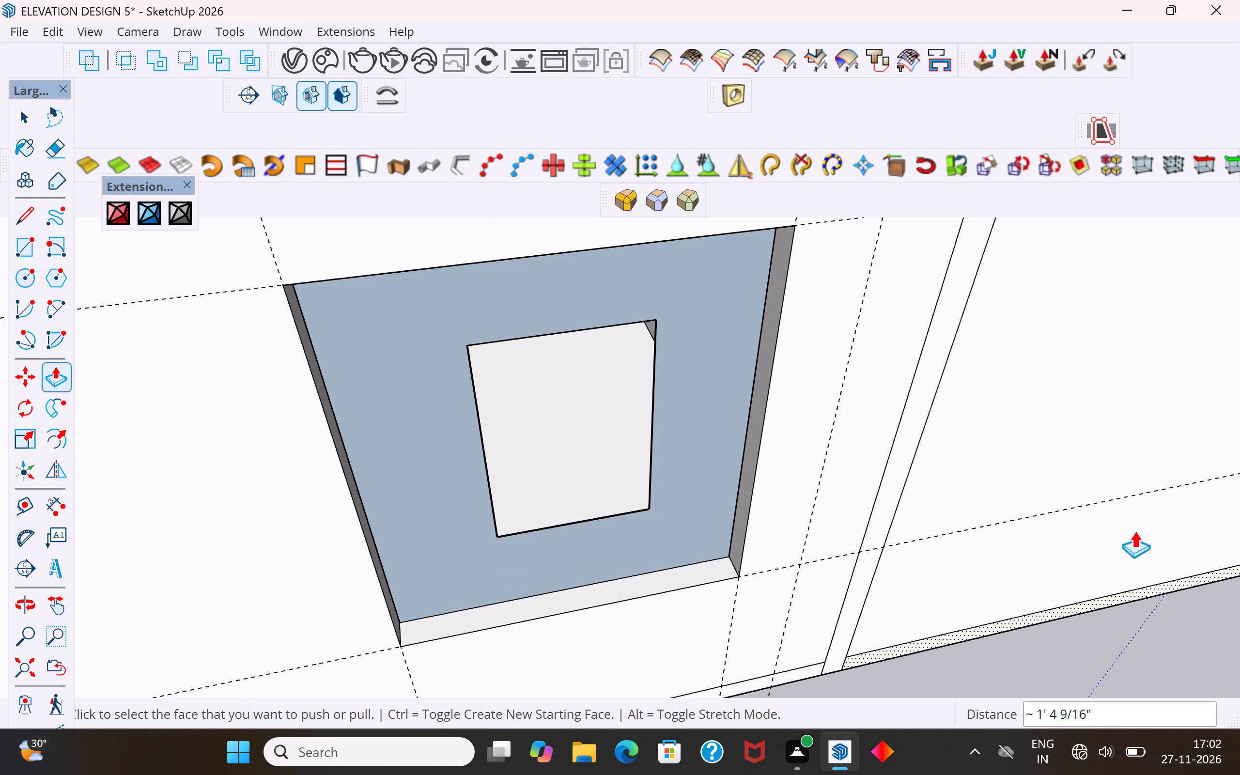
Examine the four window openings on the wing's rear wall against the guide lines.
scroll(814, 491, down, 14)
middle_drag(820, 443, 794, 299)
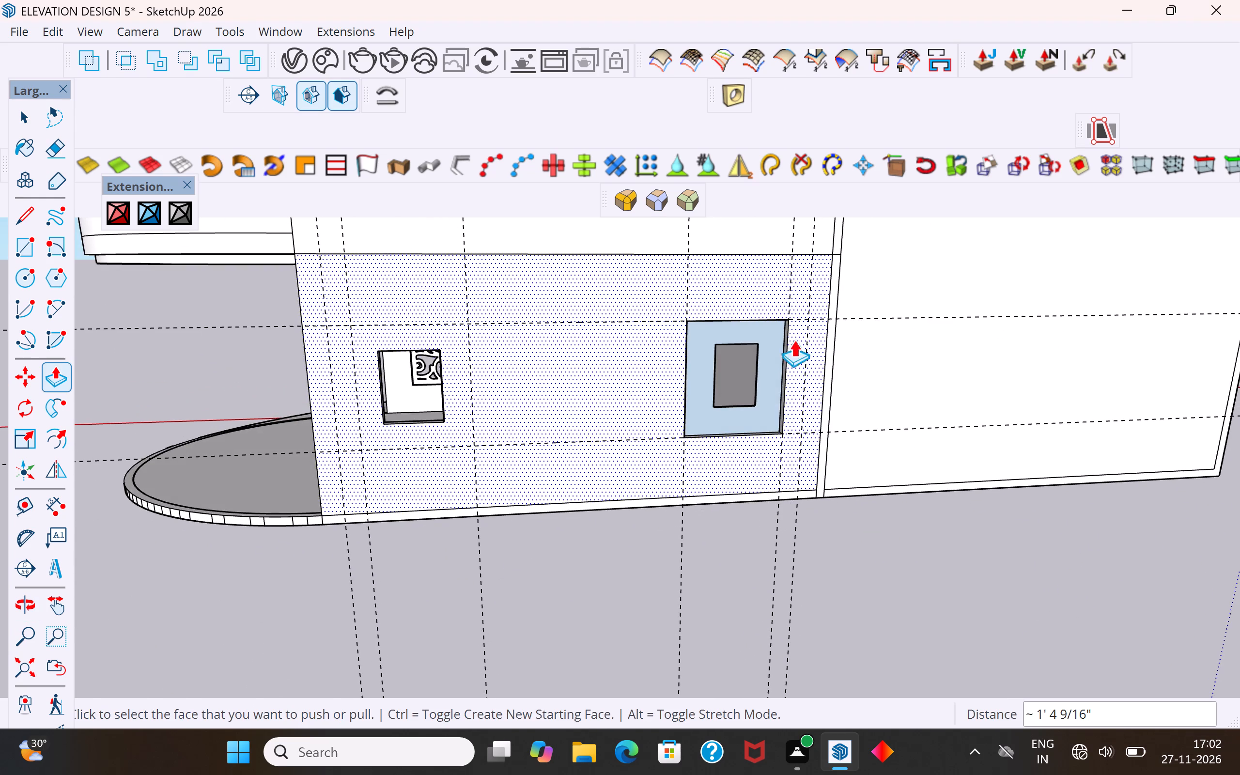
scroll(748, 496, down, 2)
scroll(748, 500, up, 1)
scroll(748, 502, down, 9)
middle_drag(869, 436, 909, 399)
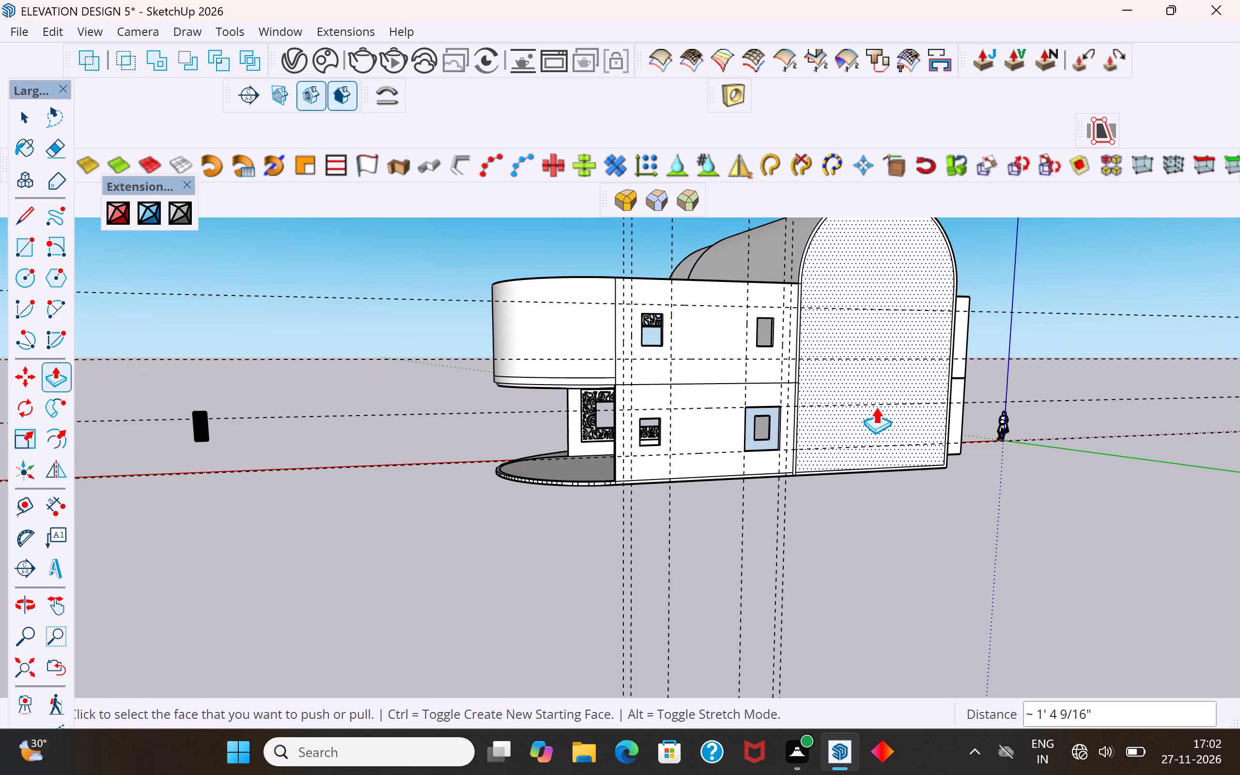
scroll(768, 341, up, 4)
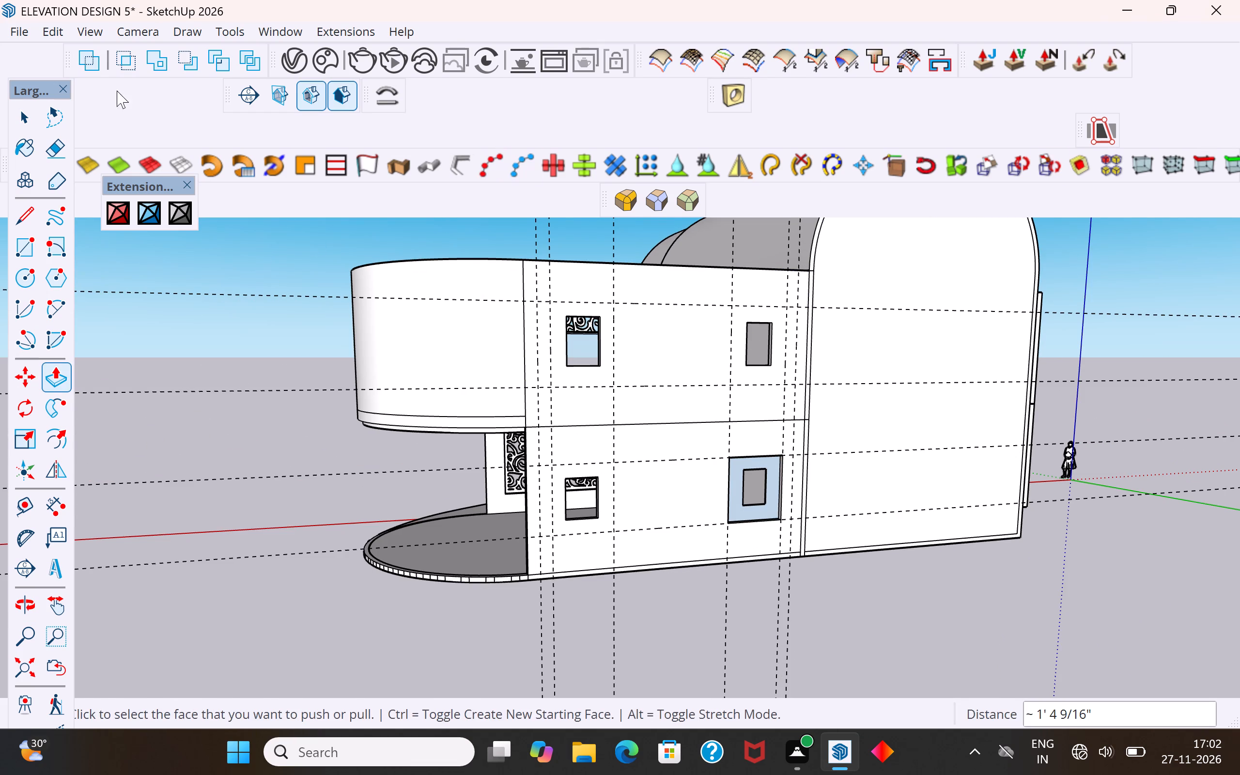
click(32, 109)
click(195, 272)
scroll(771, 315, up, 4)
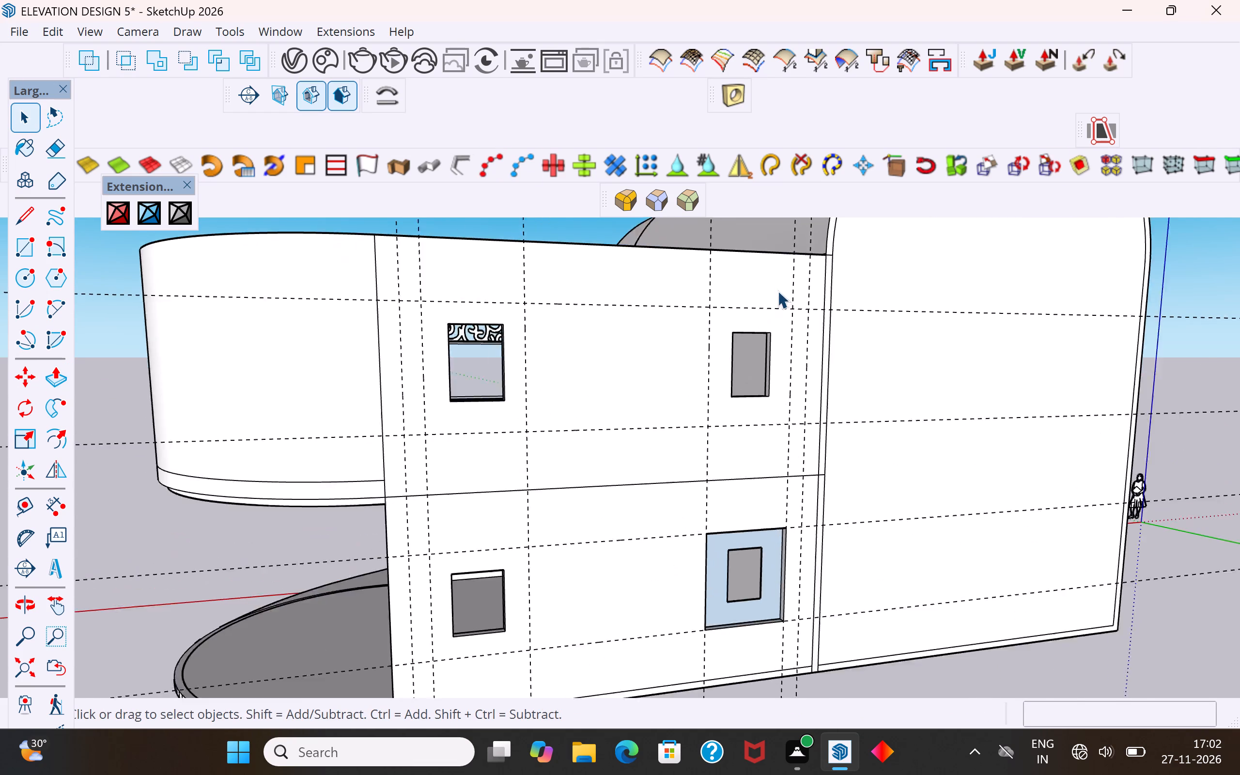
scroll(777, 291, up, 7)
middle_drag(764, 270, 753, 230)
scroll(736, 471, down, 7)
middle_drag(729, 324, 730, 263)
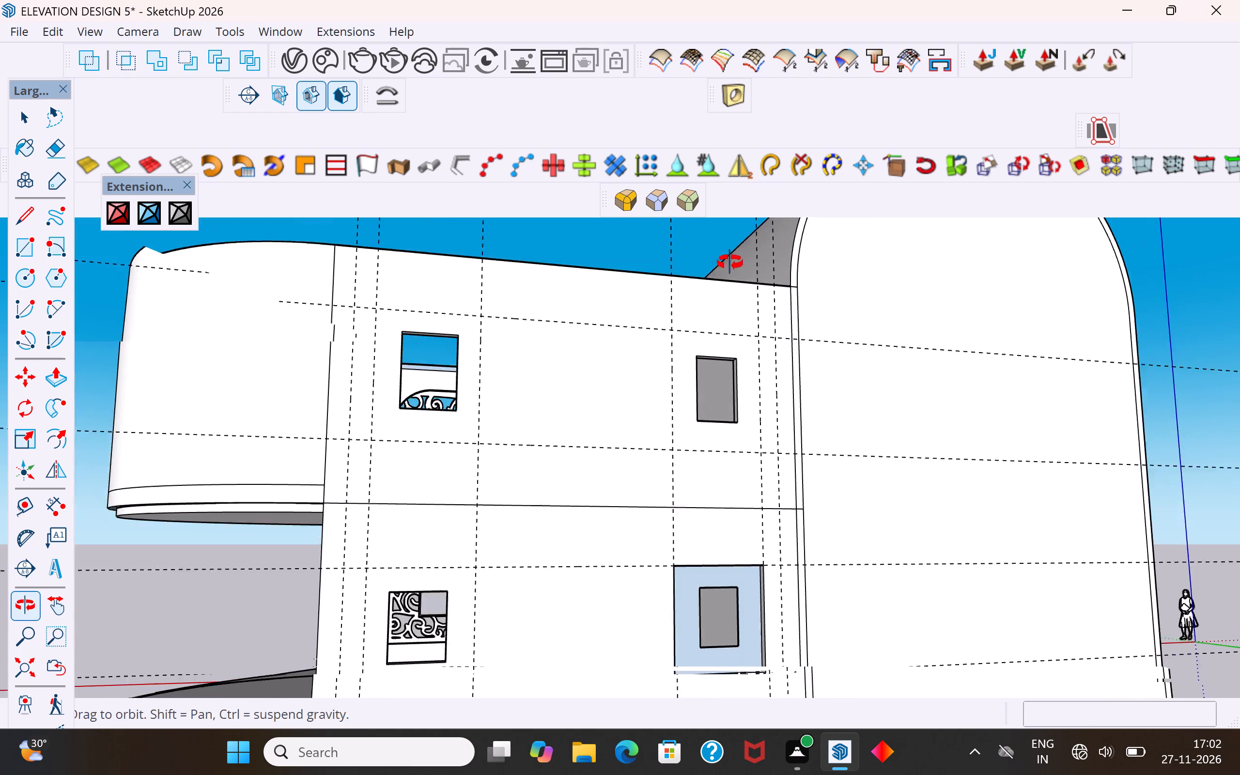
middle_drag(730, 263, 736, 242)
scroll(737, 263, up, 4)
scroll(701, 387, down, 10)
middle_drag(558, 502, 545, 601)
scroll(551, 567, up, 1)
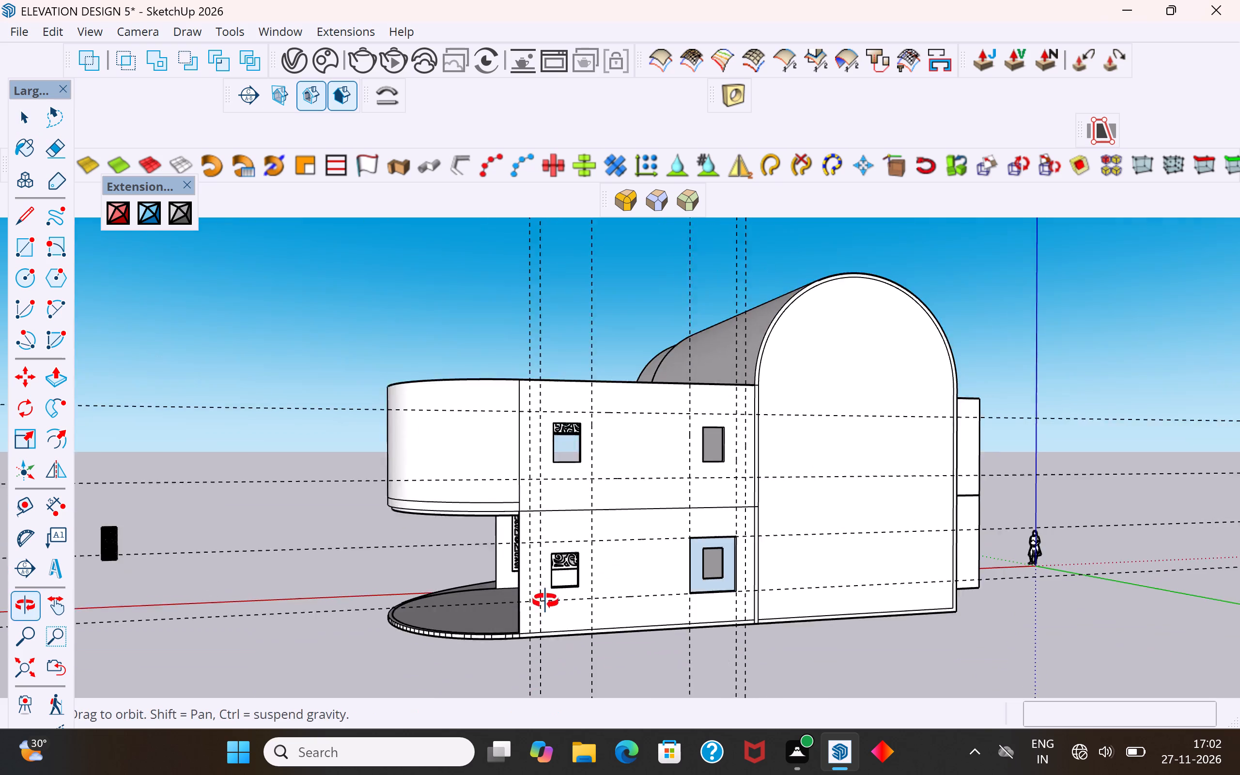
middle_drag(545, 601, 544, 606)
Push the jamb farther from the curved end, on the near lower window, outward about 1' 2 7/16" to the vertical guide line.
scroll(558, 631, up, 8)
middle_drag(586, 616, 676, 653)
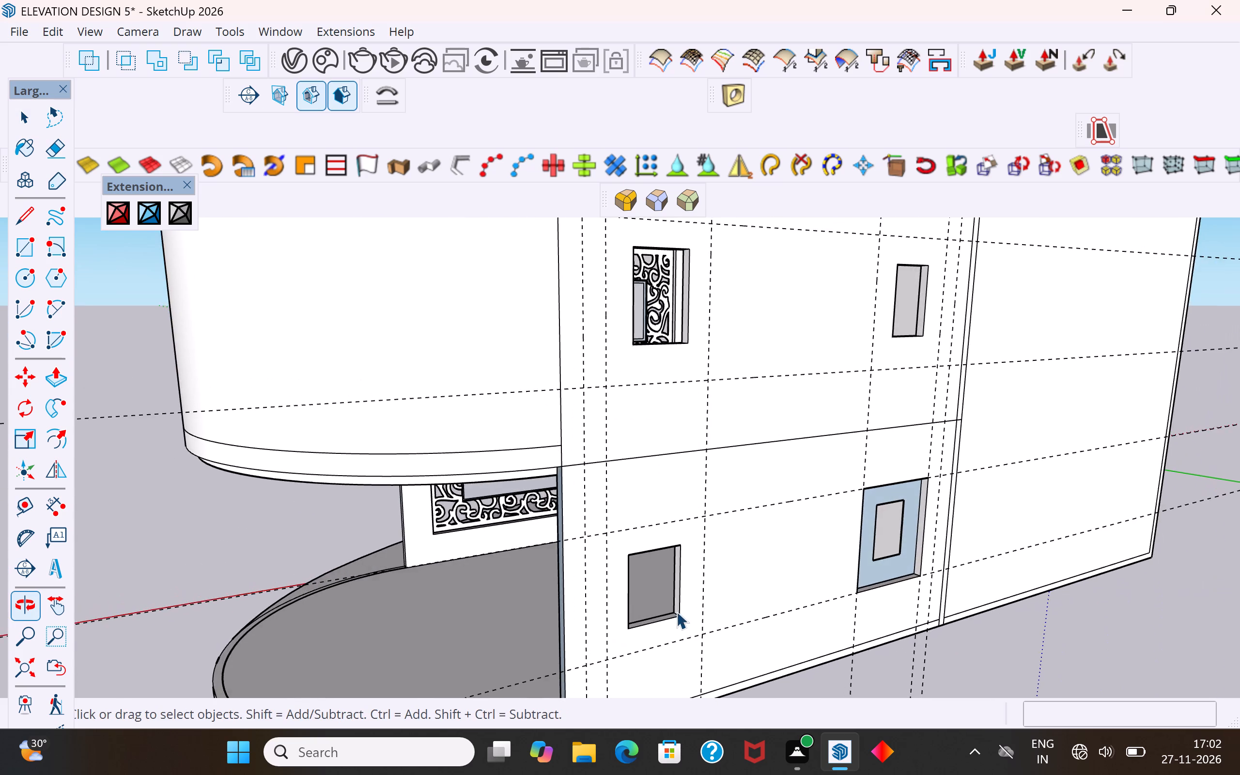
scroll(678, 565, up, 10)
middle_drag(676, 558, 712, 522)
click(726, 465)
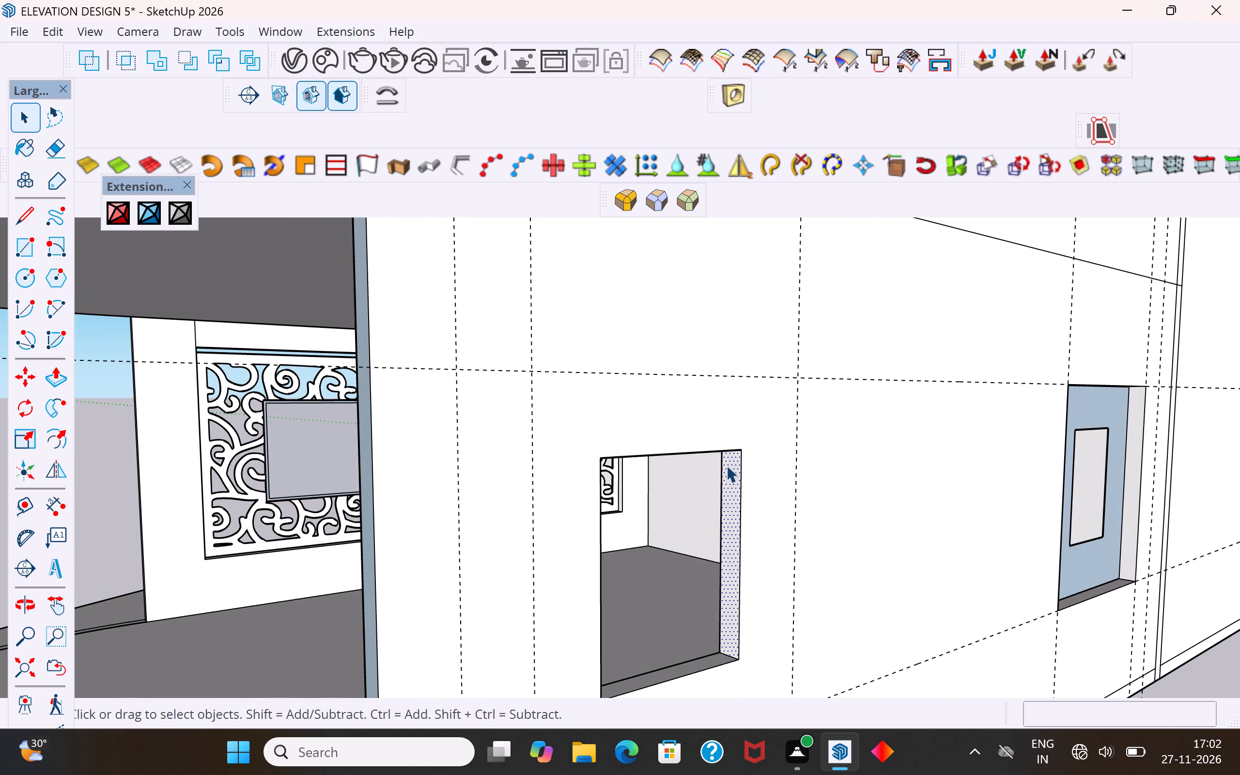
click(58, 382)
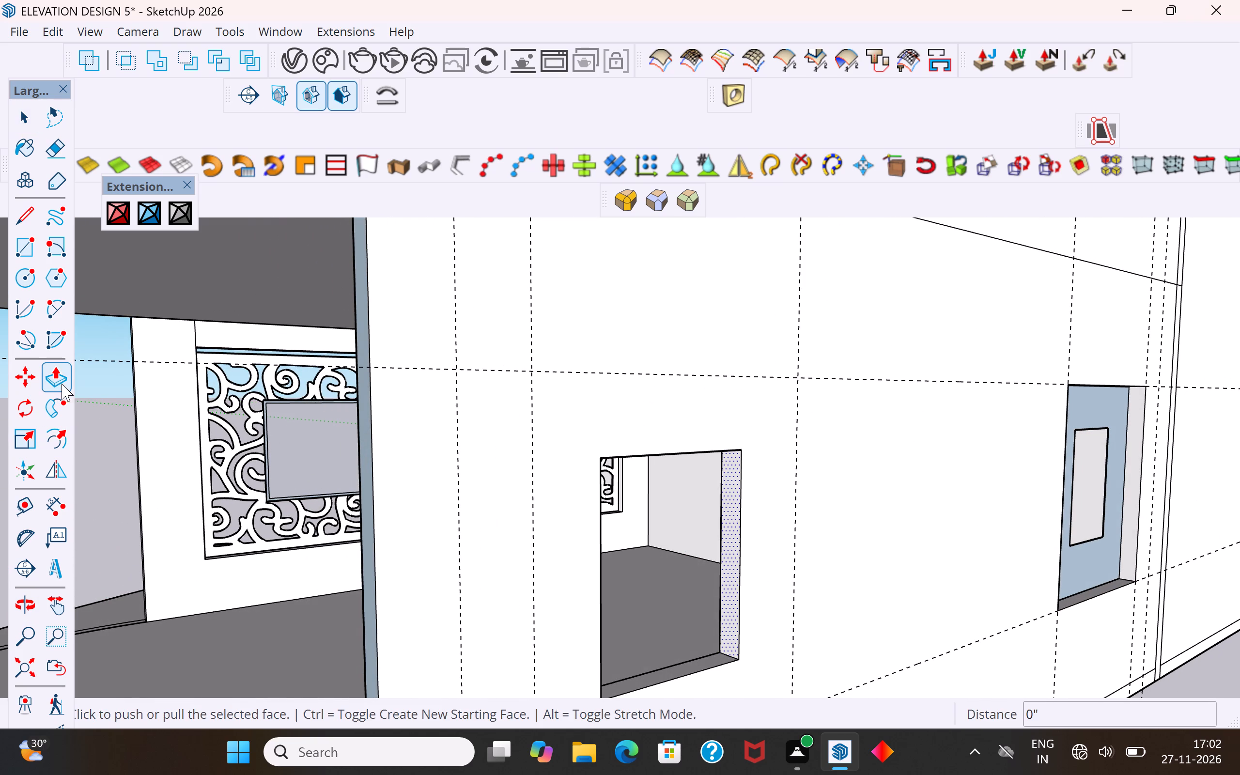
click(738, 536)
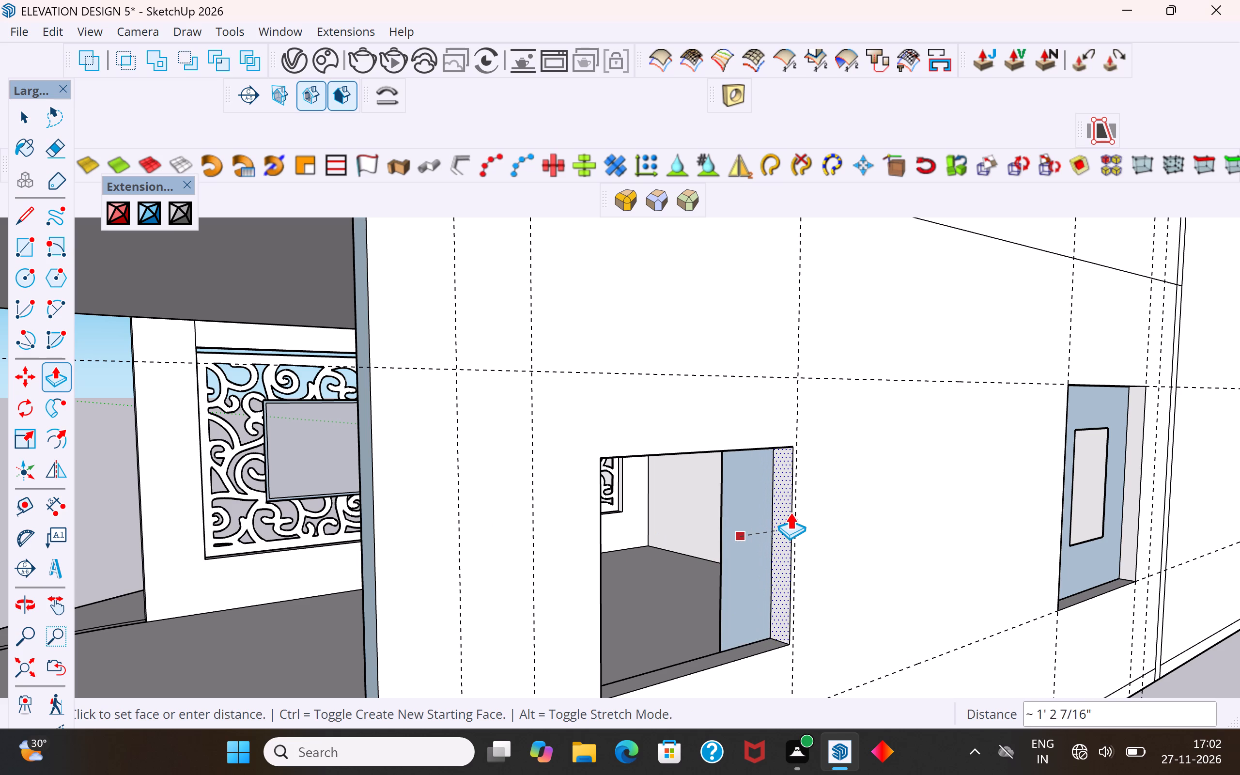
click(793, 511)
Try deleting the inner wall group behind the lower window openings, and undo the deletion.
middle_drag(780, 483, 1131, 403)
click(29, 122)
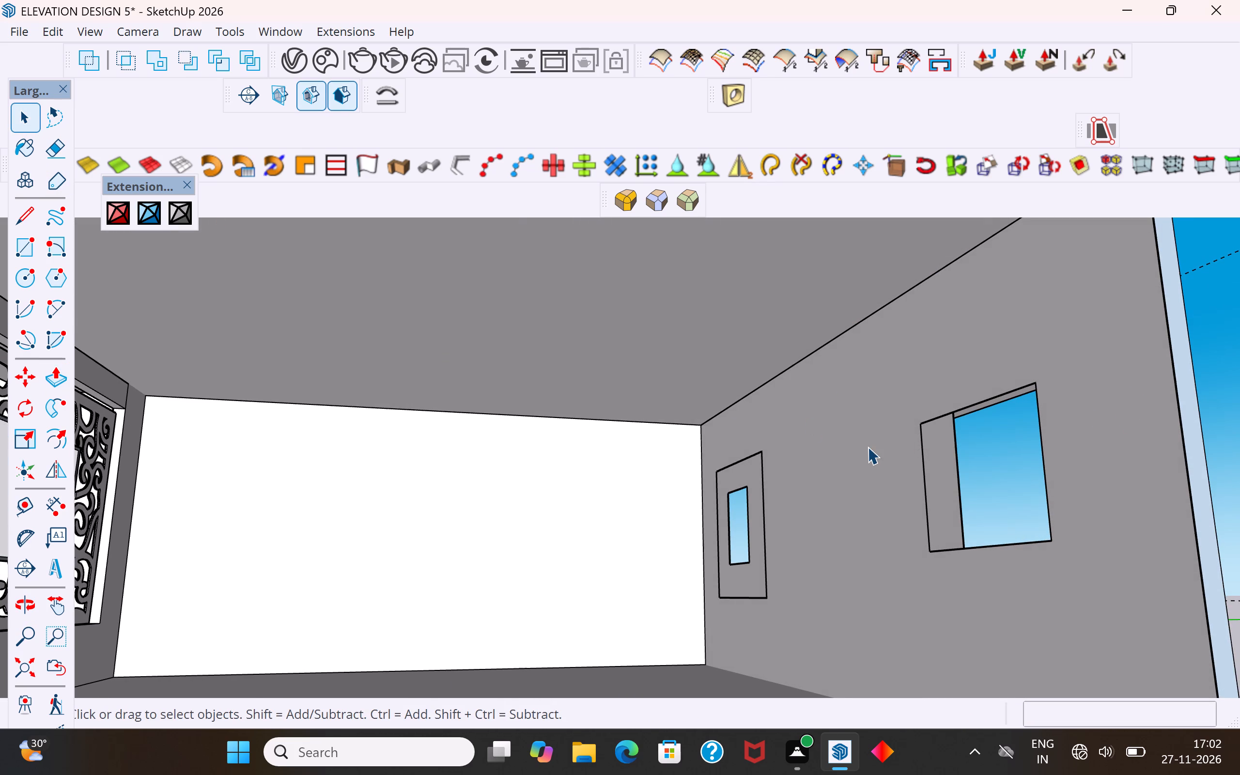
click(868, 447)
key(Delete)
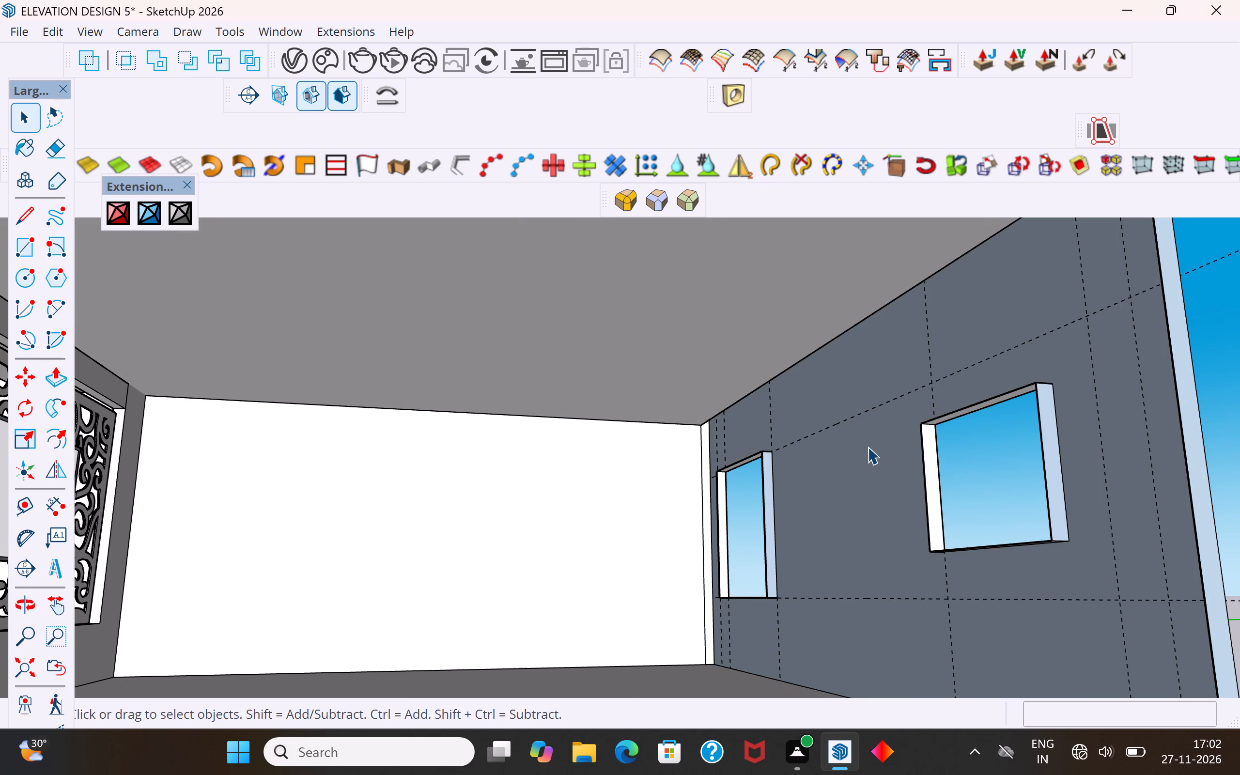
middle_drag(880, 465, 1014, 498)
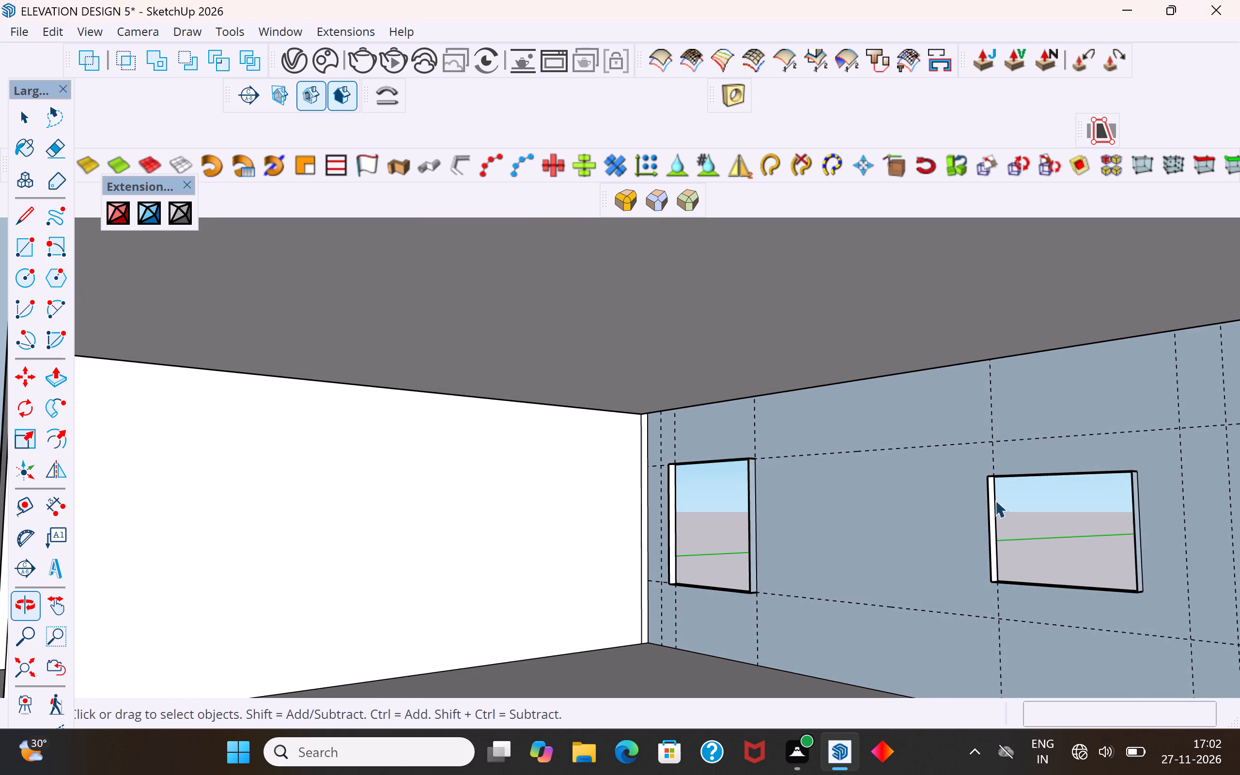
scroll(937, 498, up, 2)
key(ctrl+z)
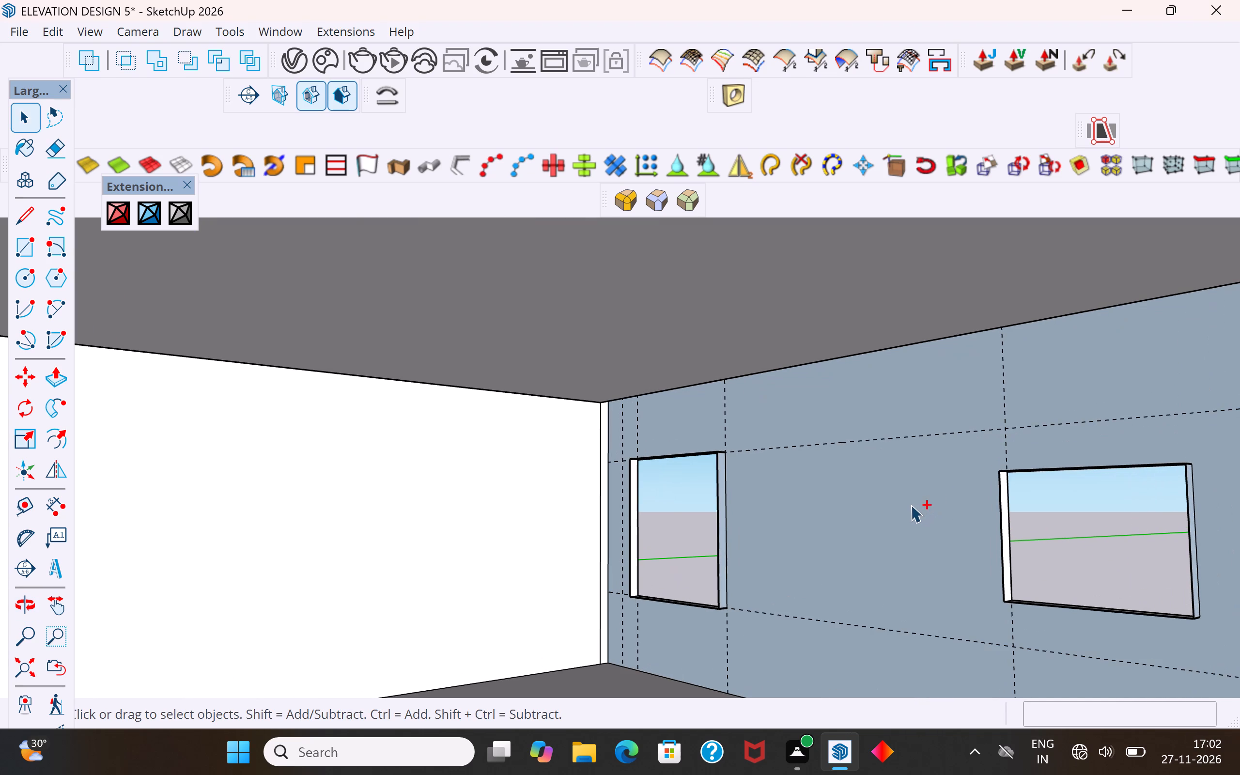
Push the top face of the lower window nearer the curved end up about 1' 1 7/16" to the horizontal guide line.
middle_drag(812, 498, 350, 604)
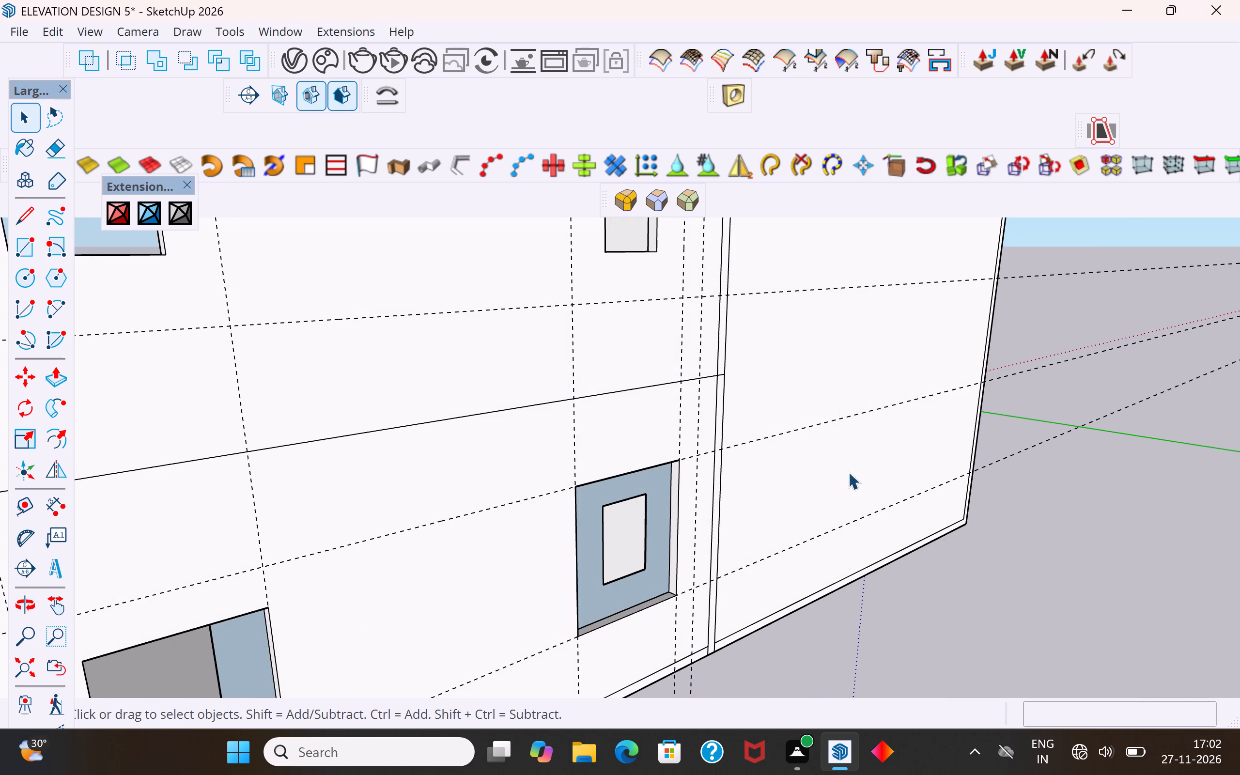
scroll(905, 427, down, 5)
middle_drag(895, 478, 609, 480)
scroll(311, 439, up, 6)
scroll(946, 516, down, 3)
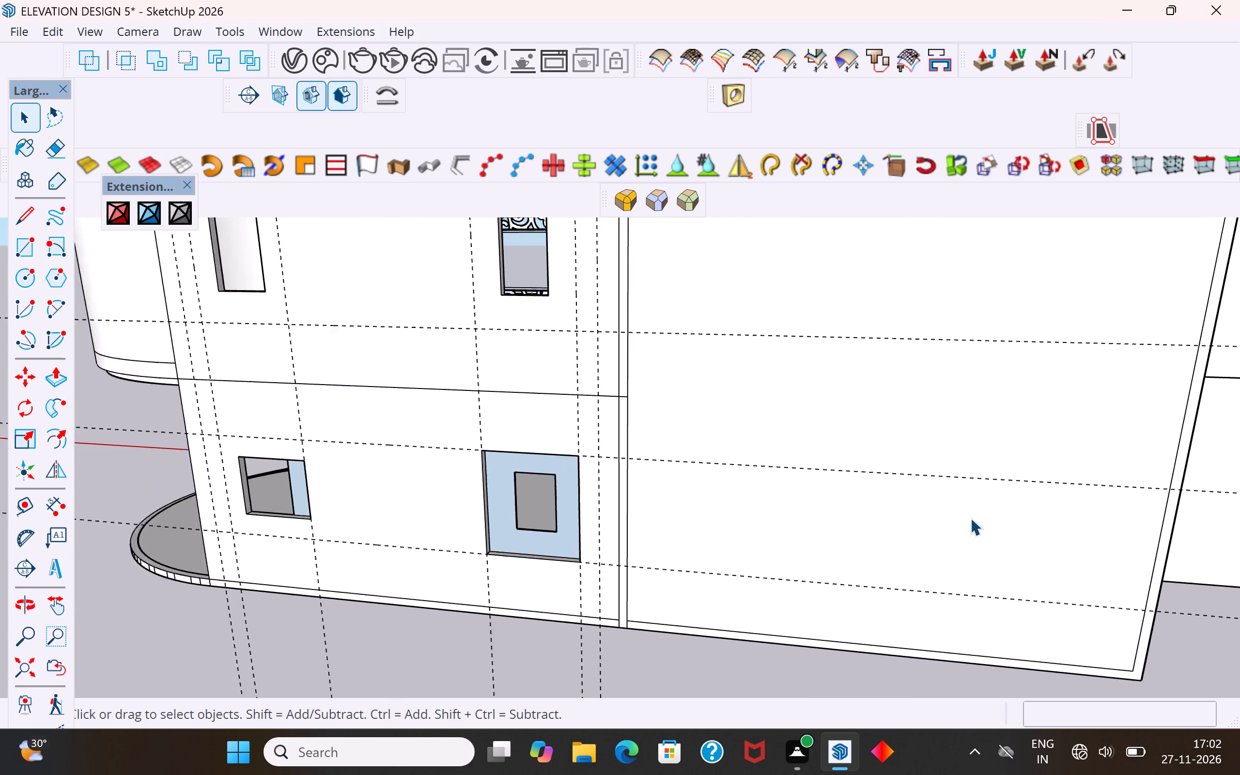
scroll(970, 518, down, 4)
scroll(452, 552, up, 5)
scroll(478, 470, up, 1)
middle_drag(478, 470, 643, 465)
scroll(604, 478, up, 3)
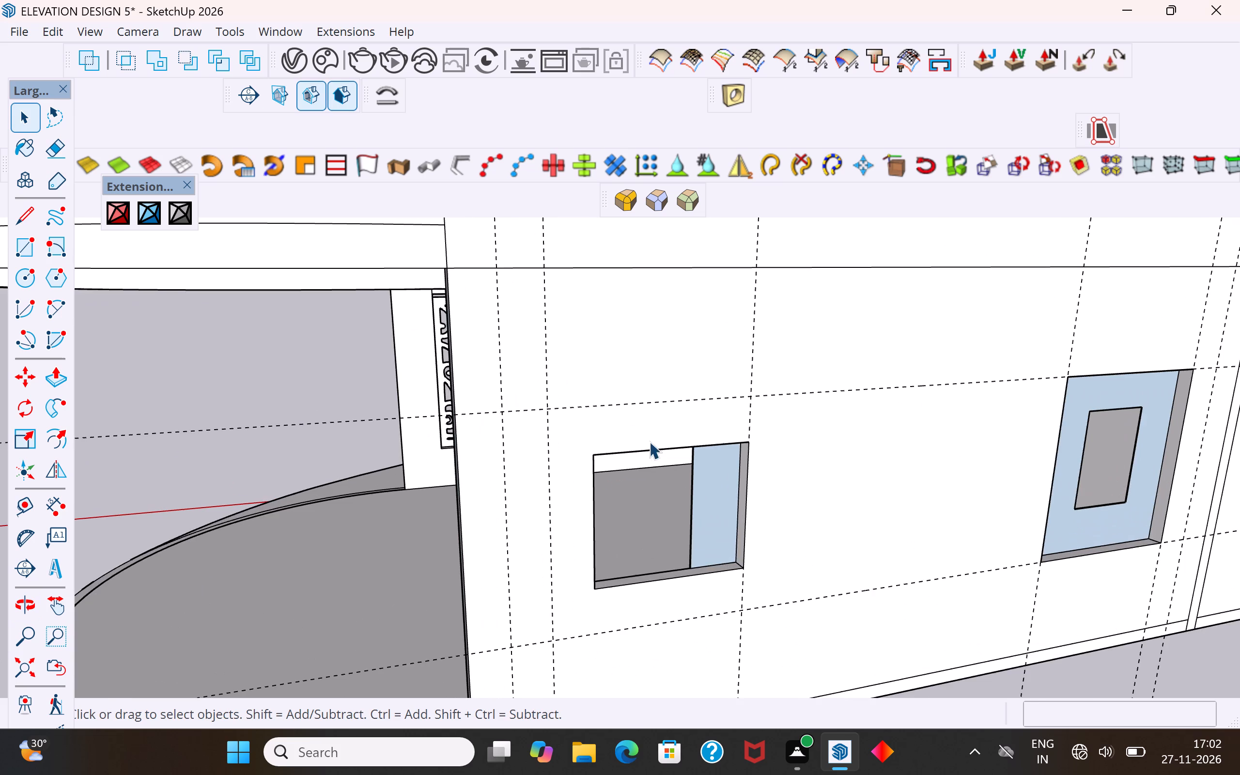
middle_drag(679, 416, 700, 262)
scroll(690, 266, up, 11)
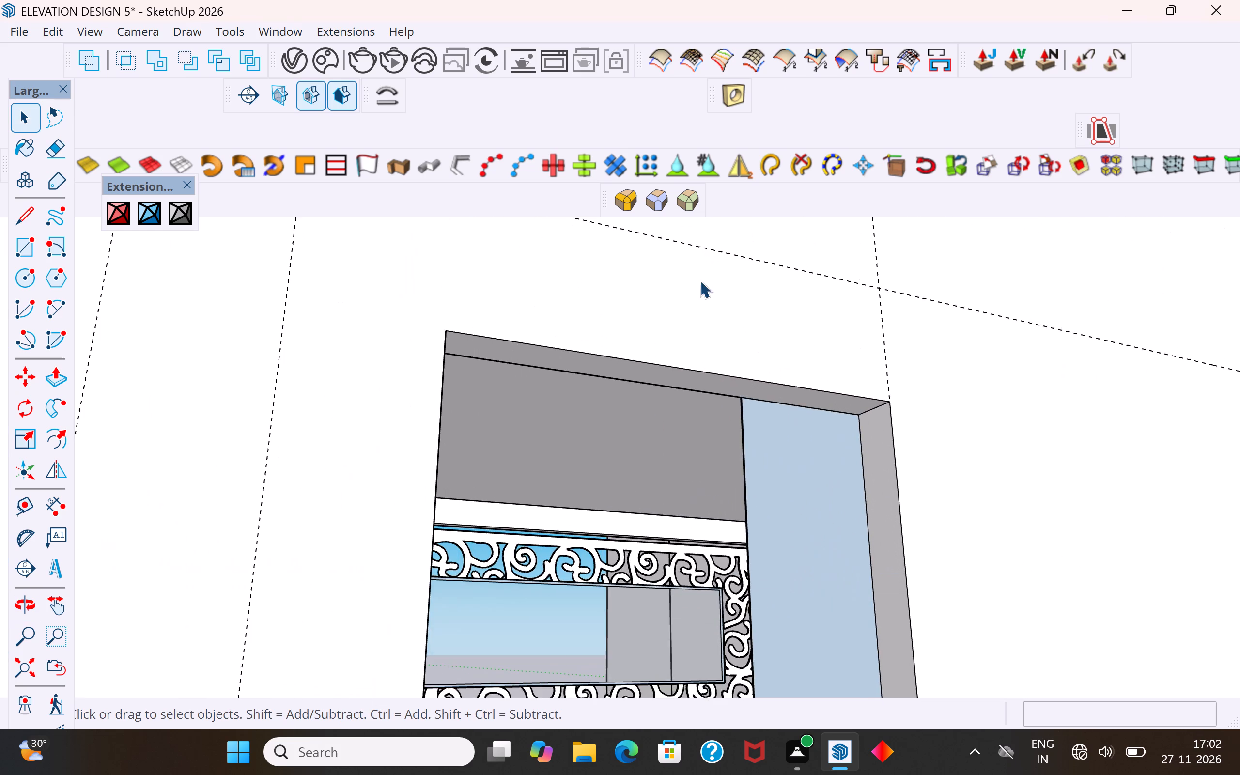
middle_drag(697, 272, 698, 258)
click(705, 376)
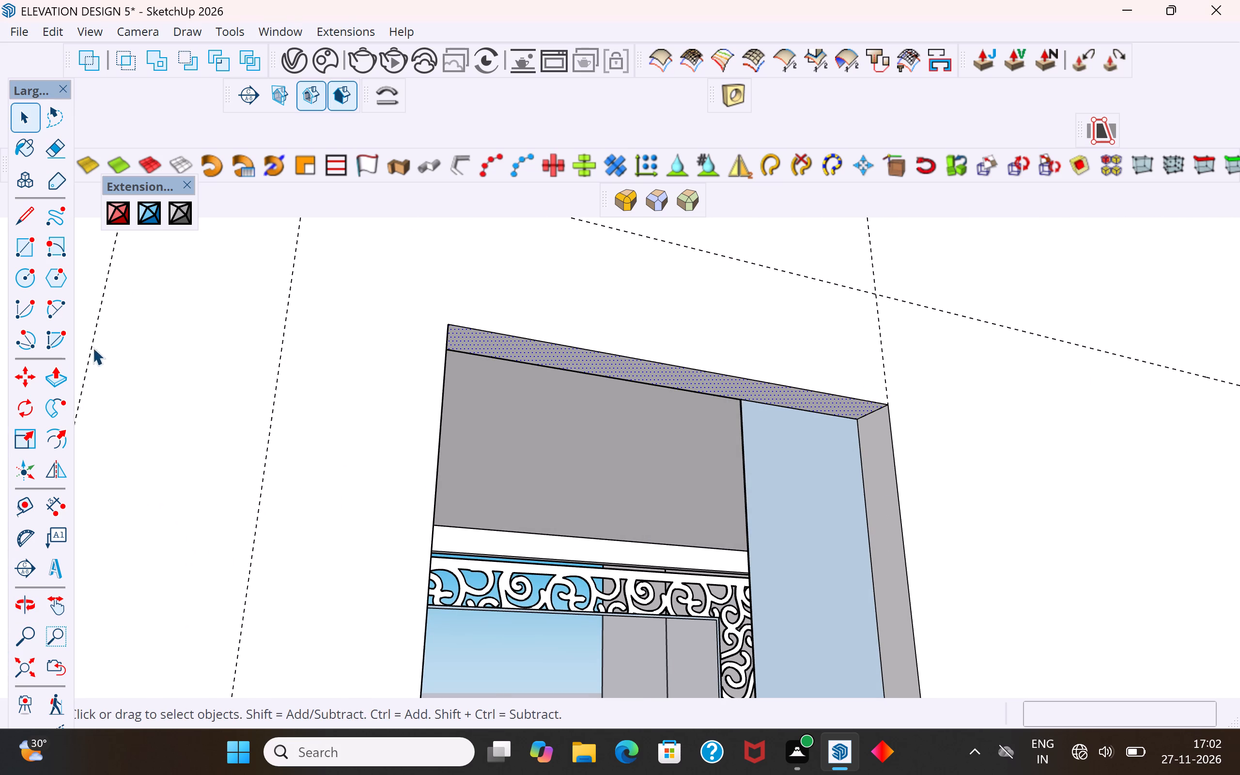
click(50, 385)
drag(886, 402, 882, 388)
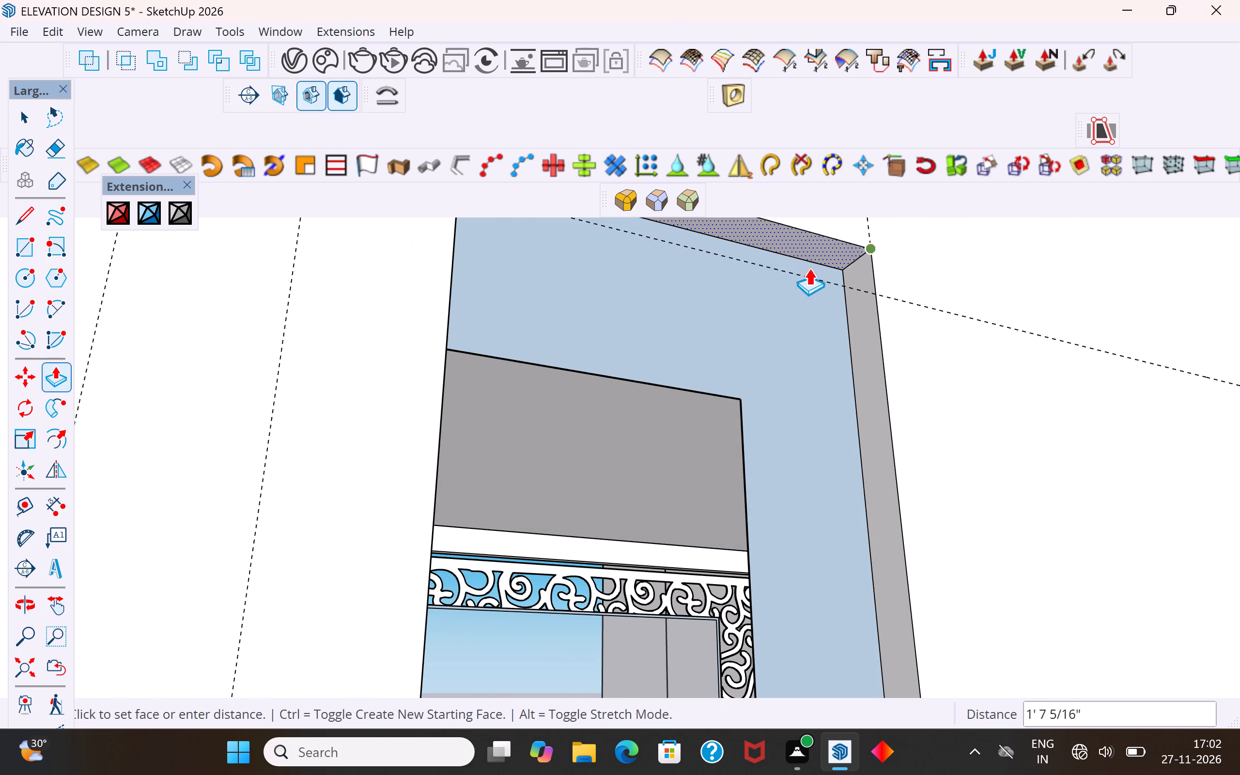
click(874, 292)
scroll(704, 290, down, 8)
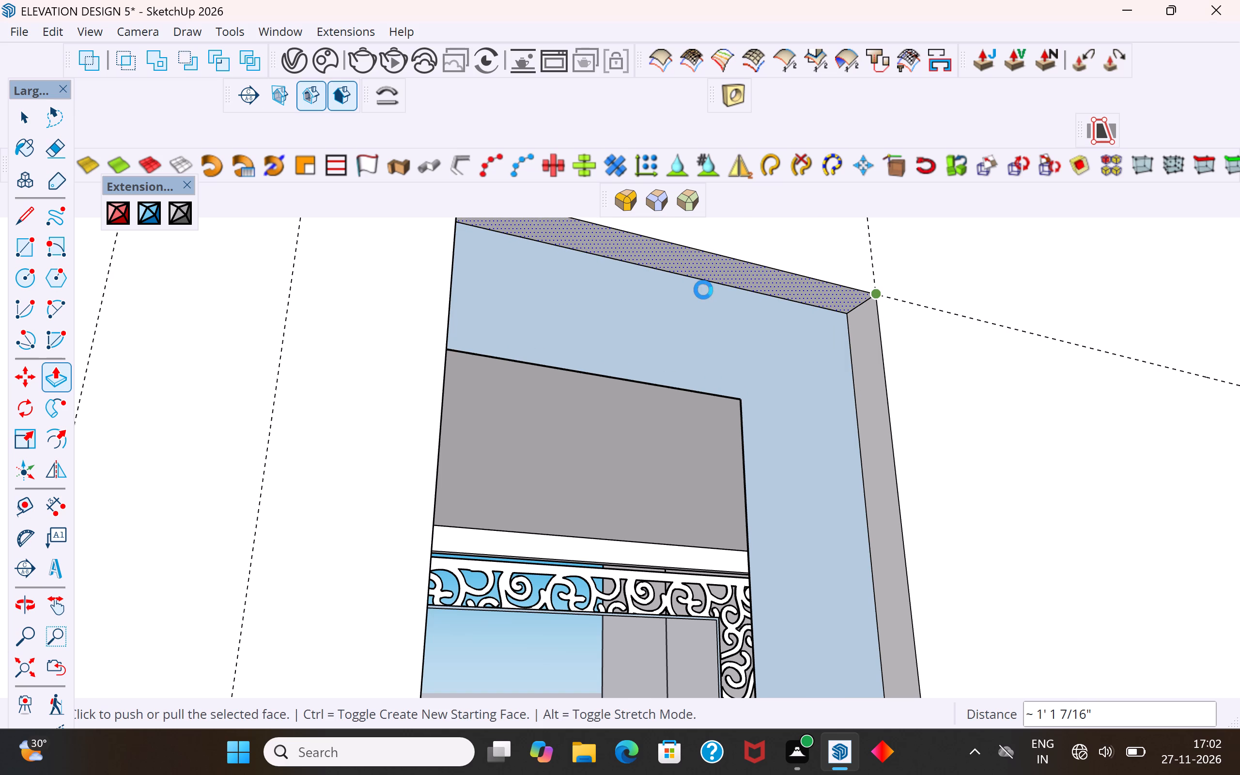
Push the jamb nearest the curved end, on the near lower window, outward about 1' 7/16" to the vertical guide line.
scroll(703, 290, down, 6)
scroll(828, 372, down, 11)
scroll(722, 450, down, 5)
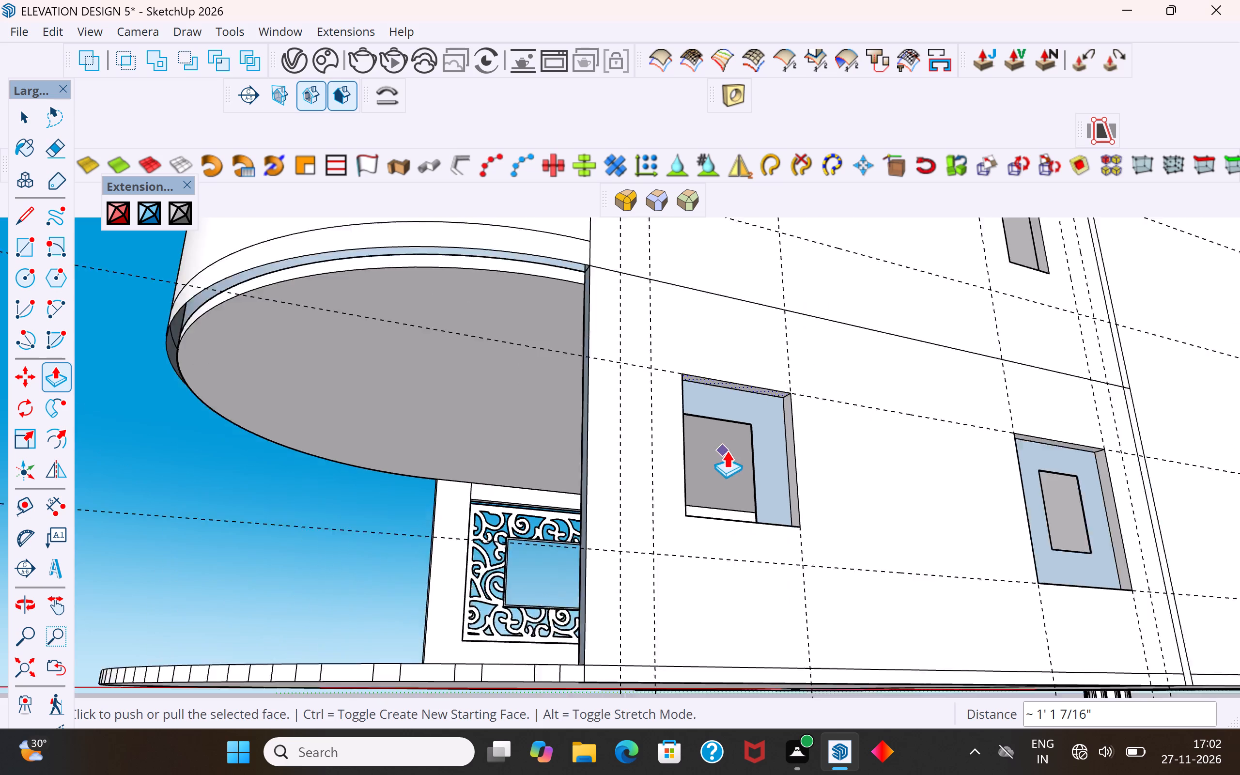
middle_drag(791, 480, 449, 557)
scroll(404, 535, up, 4)
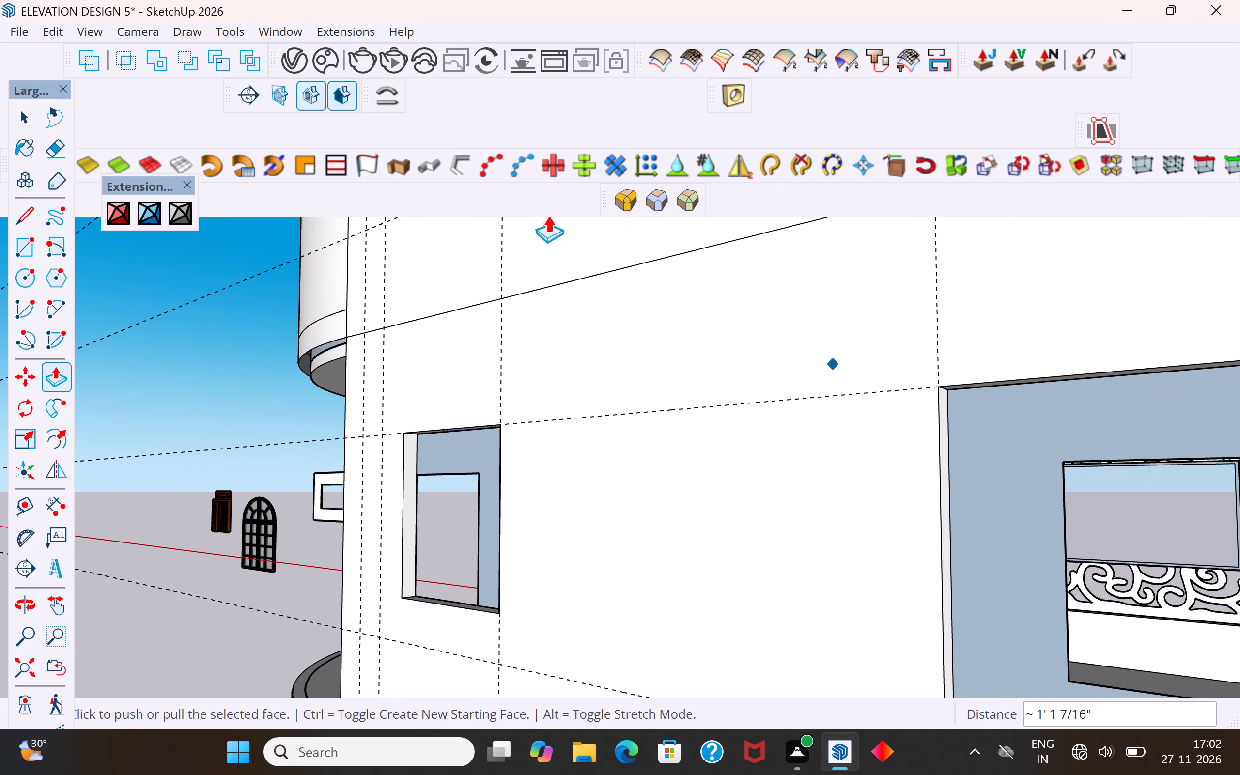
click(21, 115)
click(181, 417)
scroll(436, 458, up, 2)
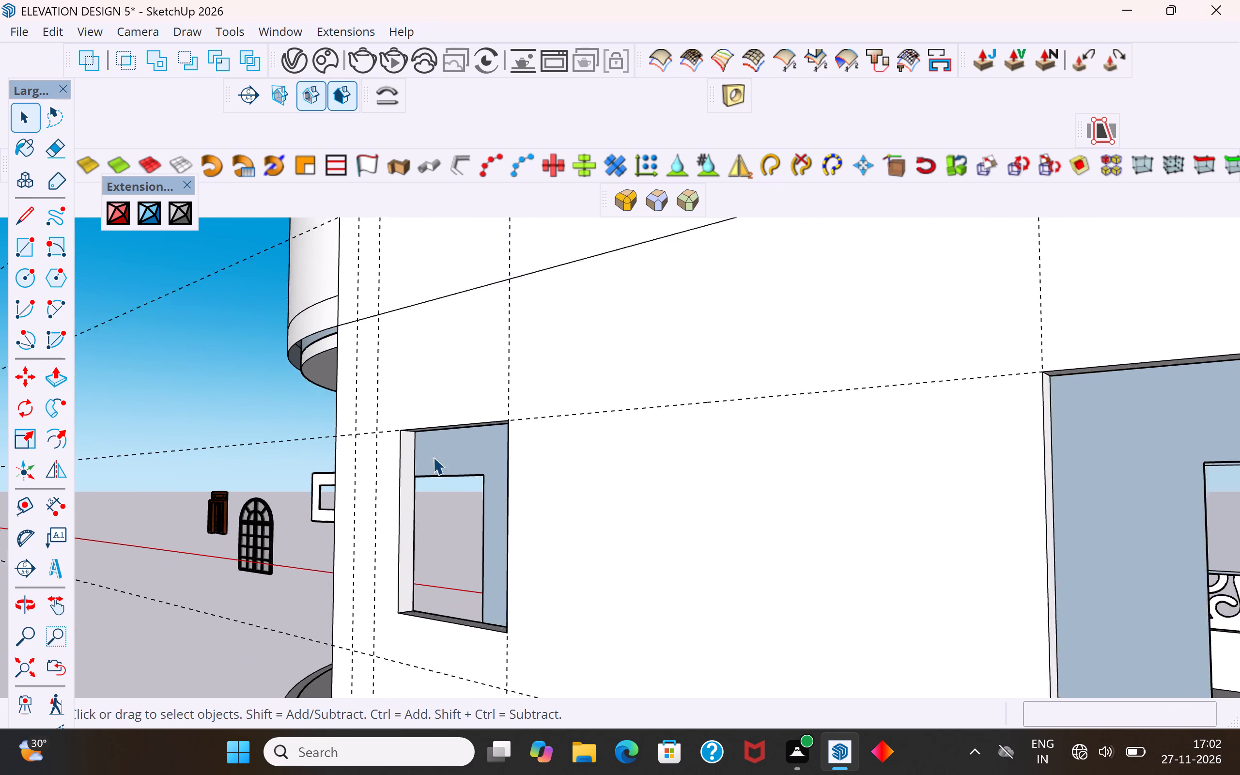
scroll(433, 457, up, 3)
click(391, 489)
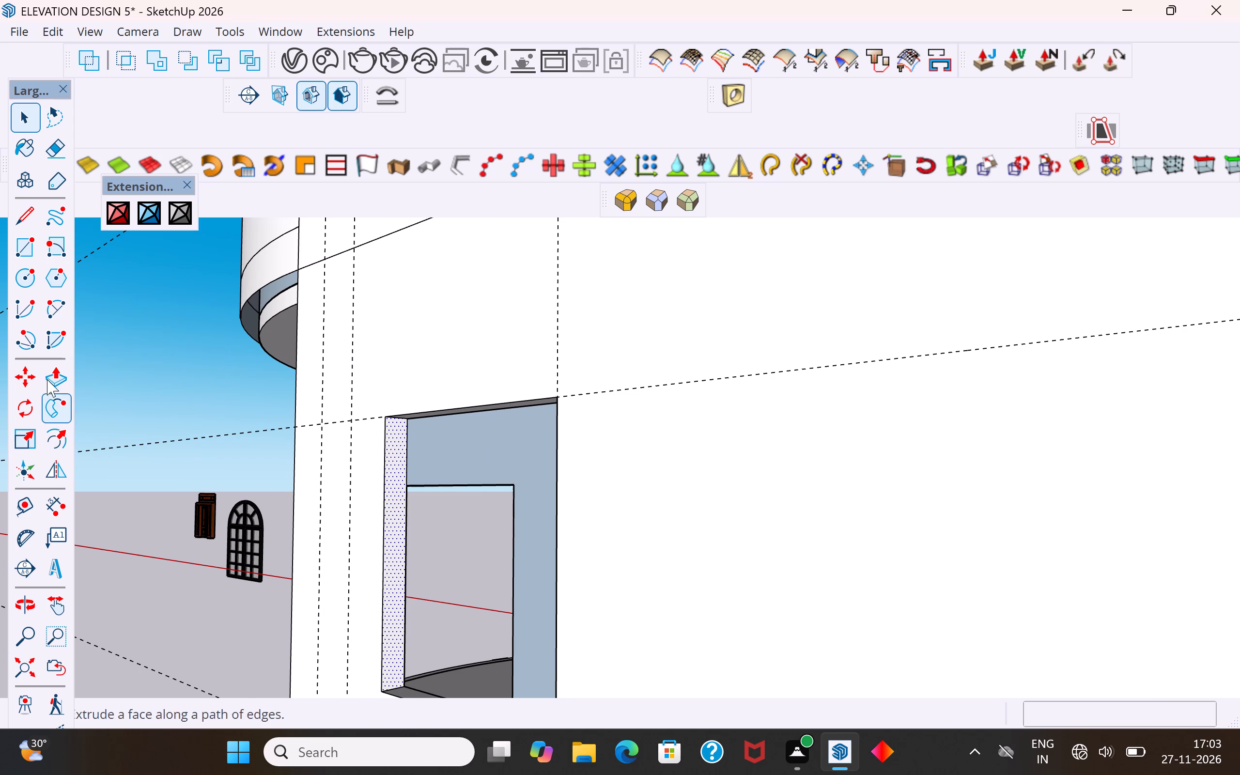
click(48, 376)
click(381, 549)
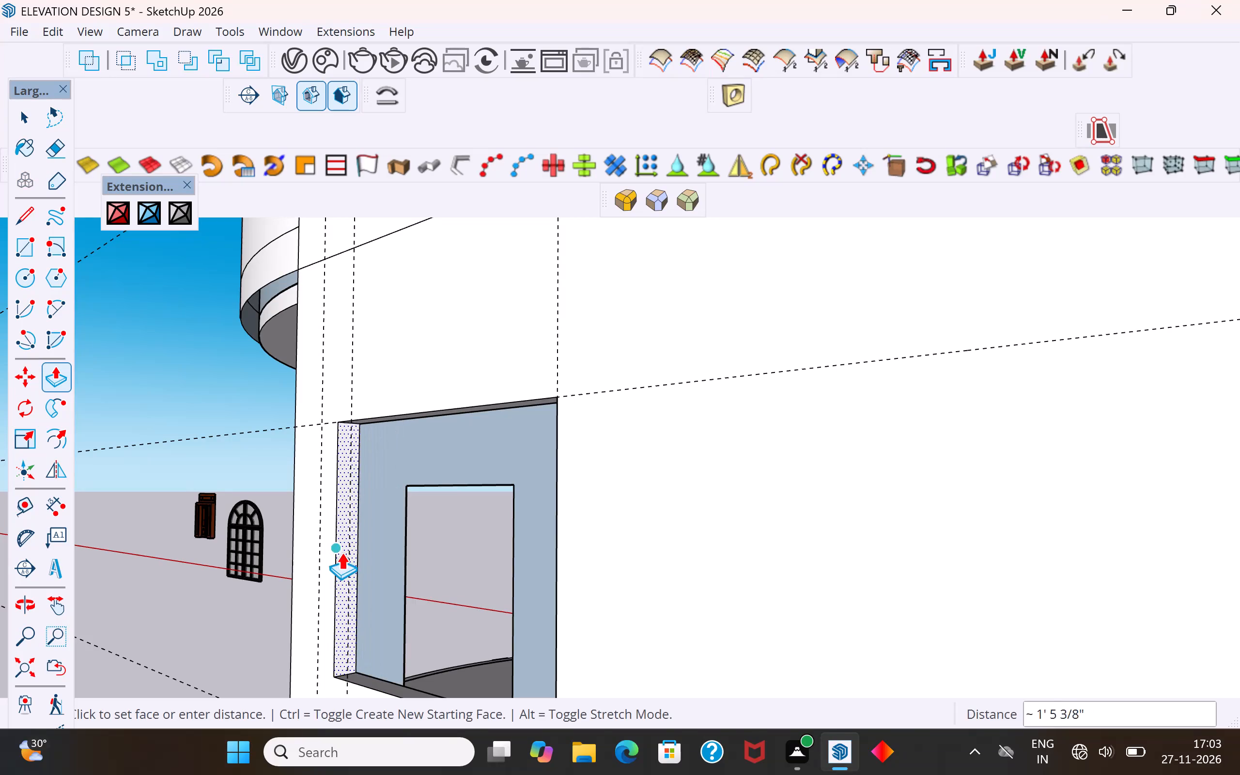
middle_drag(360, 548, 502, 550)
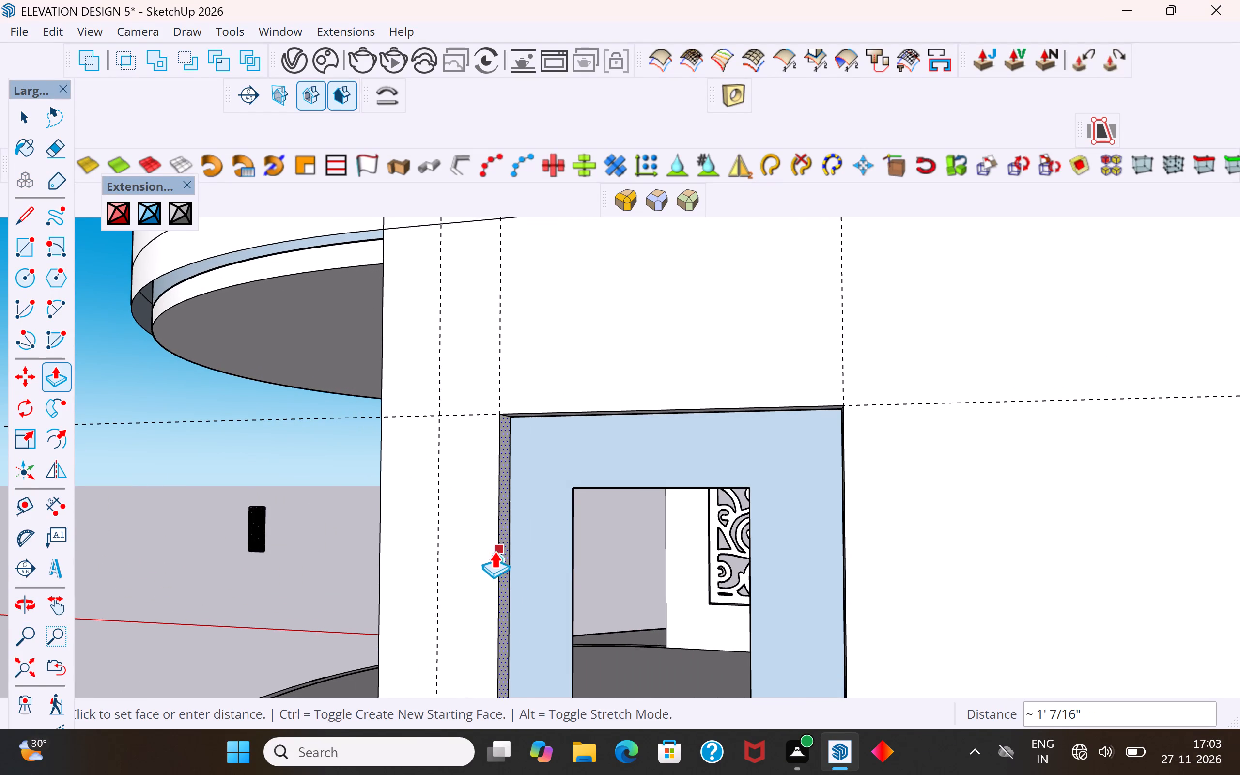
click(496, 555)
Push the sill face of the lower window nearer the curved end down about 1' 2 1/16" to the horizontal guide line.
scroll(440, 486, down, 11)
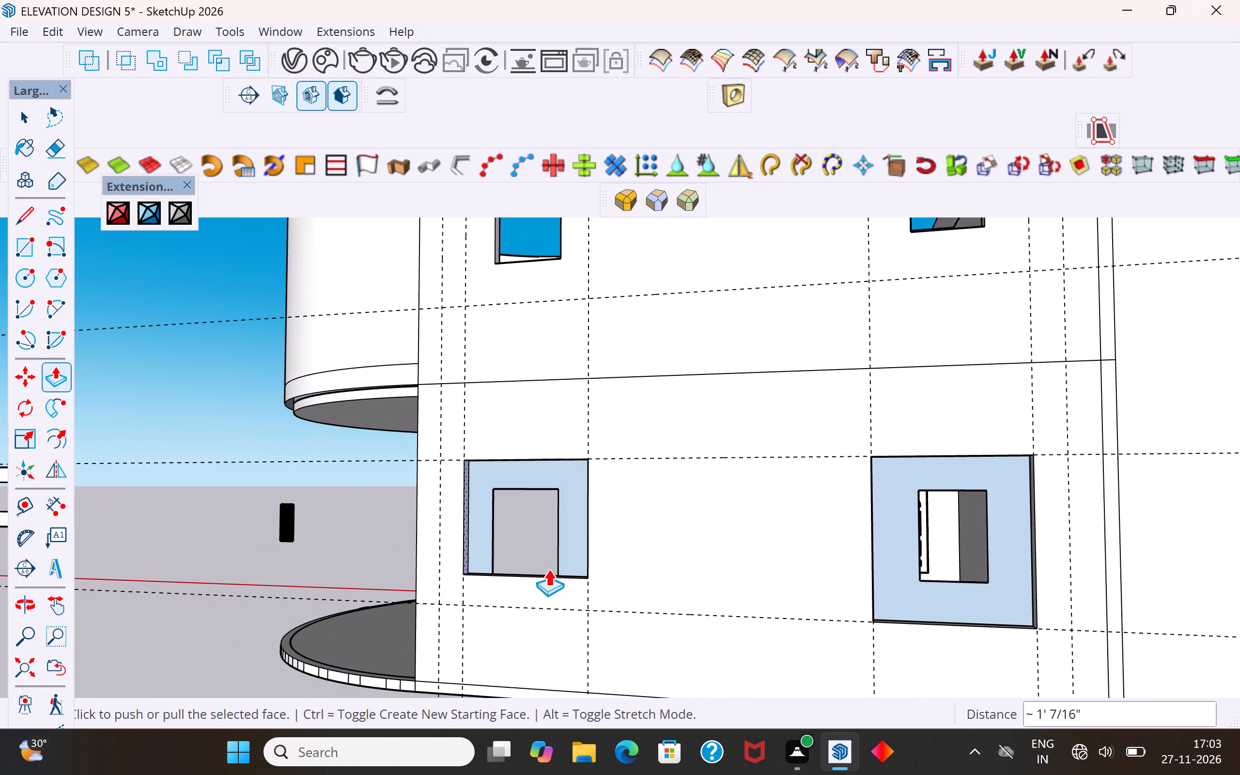
scroll(534, 581, up, 2)
middle_drag(584, 569, 572, 622)
scroll(677, 404, down, 4)
middle_drag(697, 461, 685, 523)
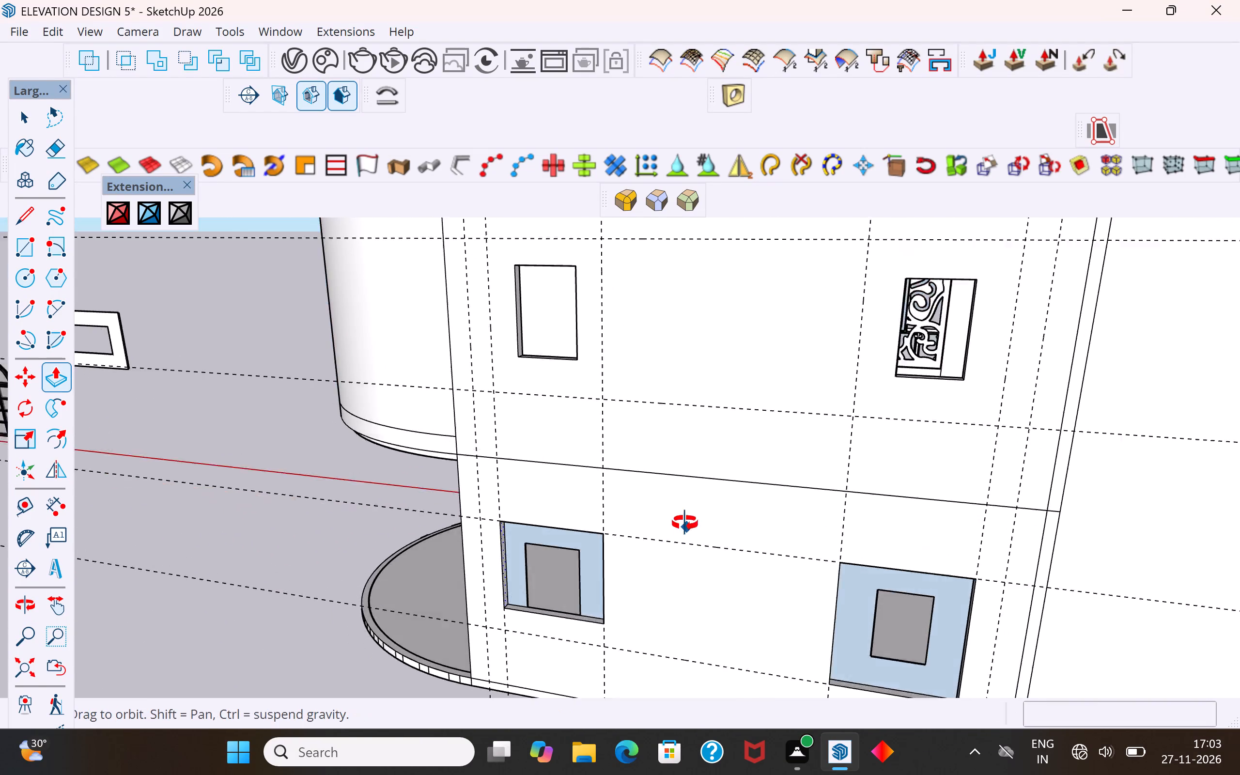
middle_drag(685, 523, 684, 537)
scroll(709, 437, down, 6)
middle_drag(714, 461, 696, 568)
scroll(697, 566, up, 1)
scroll(635, 638, up, 5)
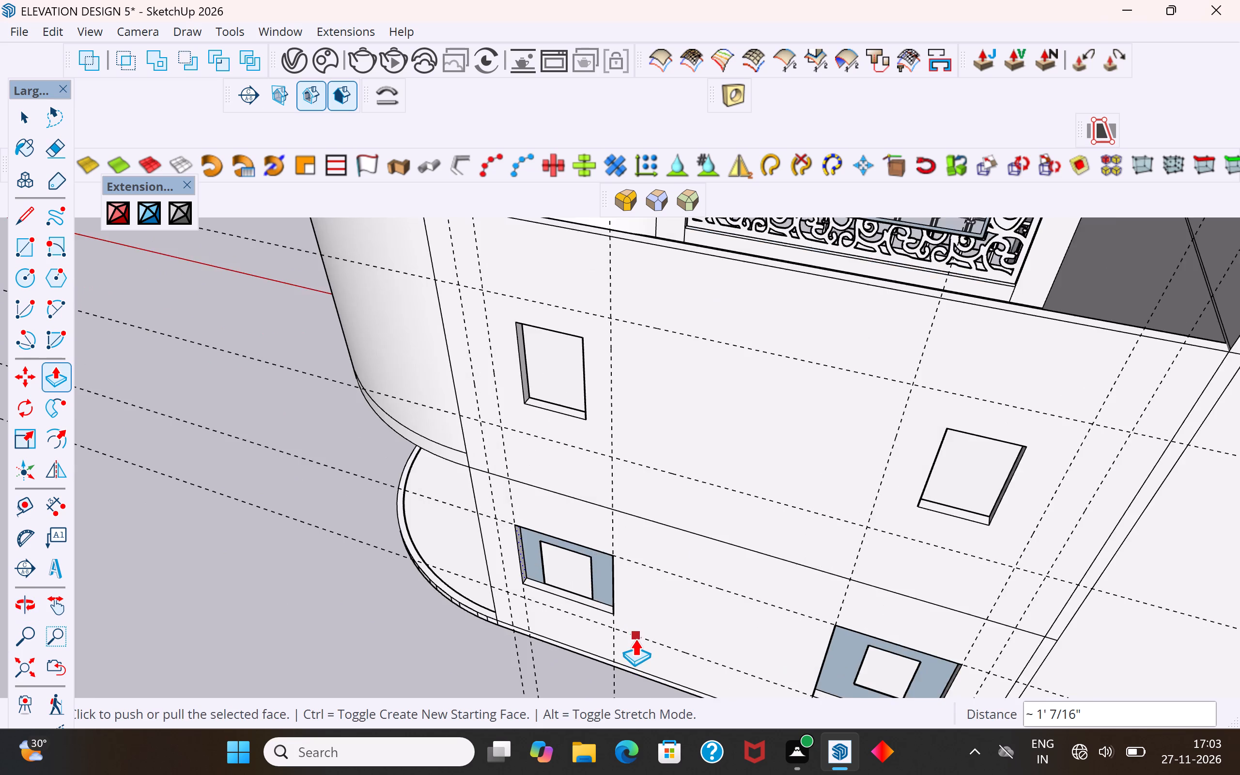
scroll(635, 638, up, 5)
click(17, 117)
click(82, 393)
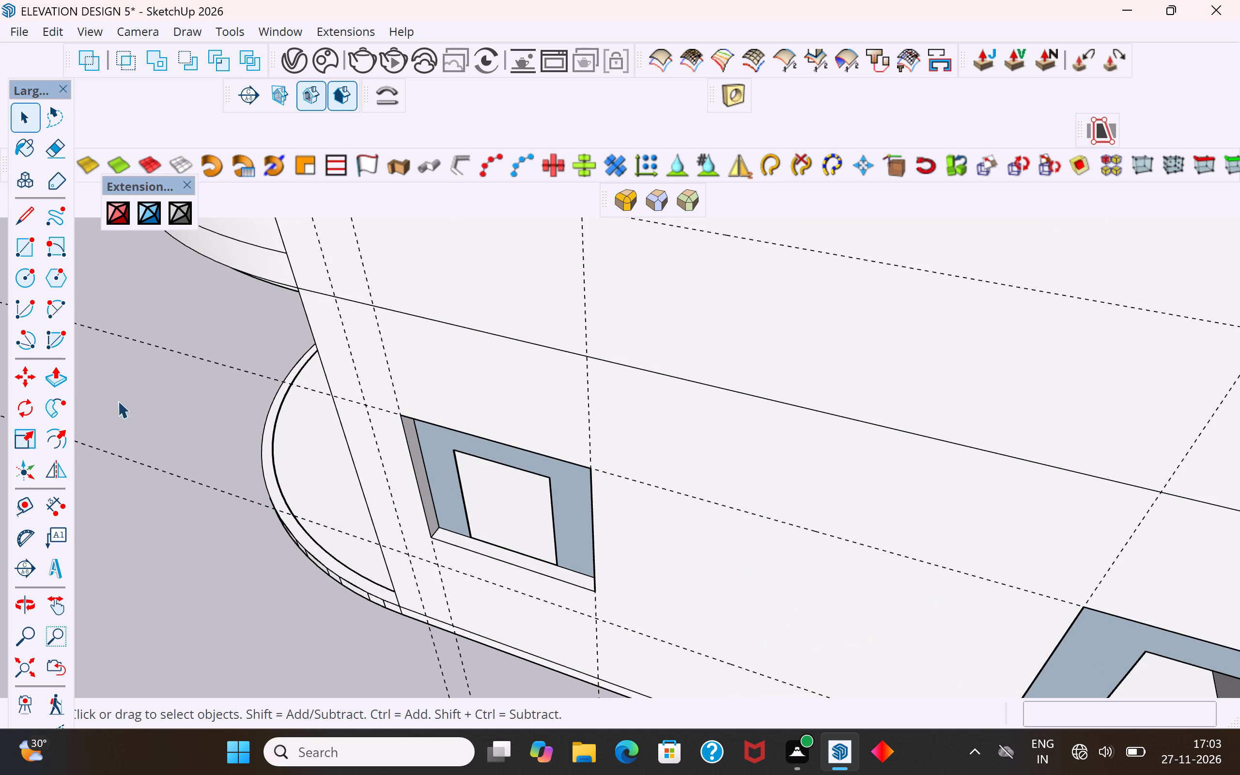
scroll(552, 325, down, 4)
middle_drag(527, 437, 502, 454)
scroll(481, 490, up, 10)
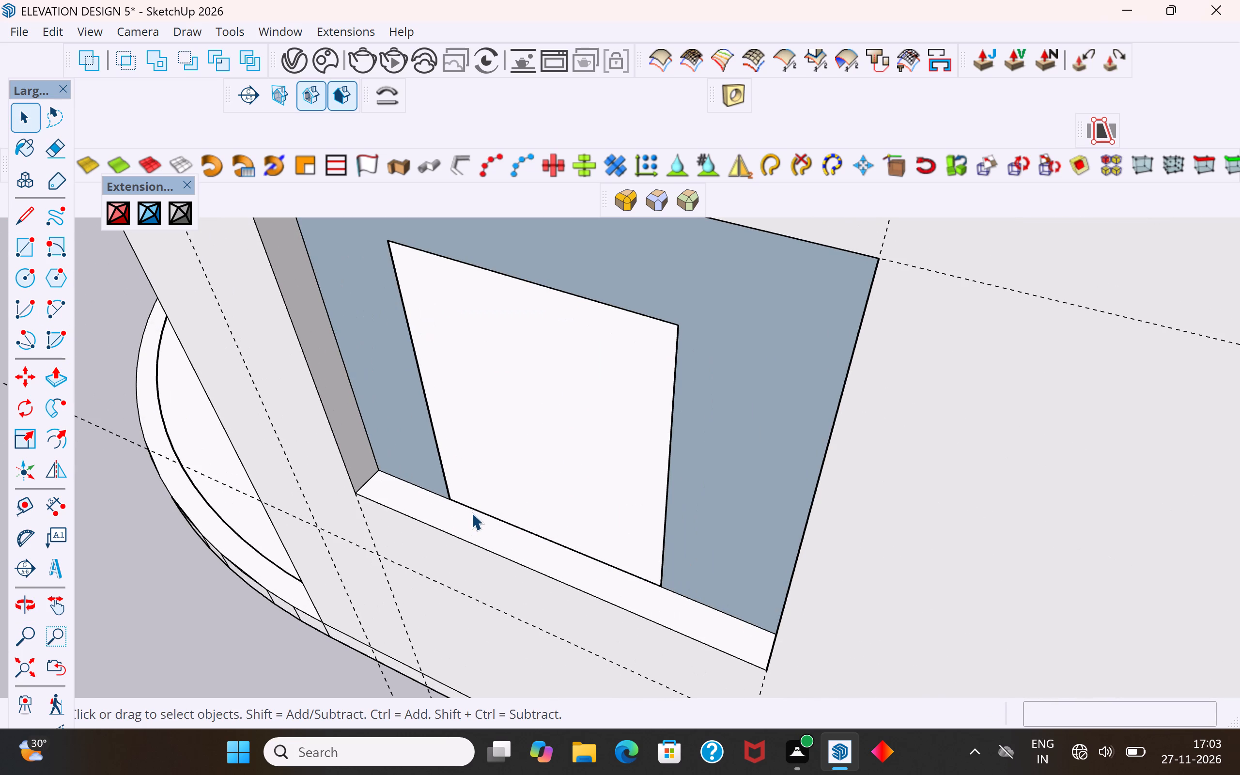
click(467, 524)
click(62, 375)
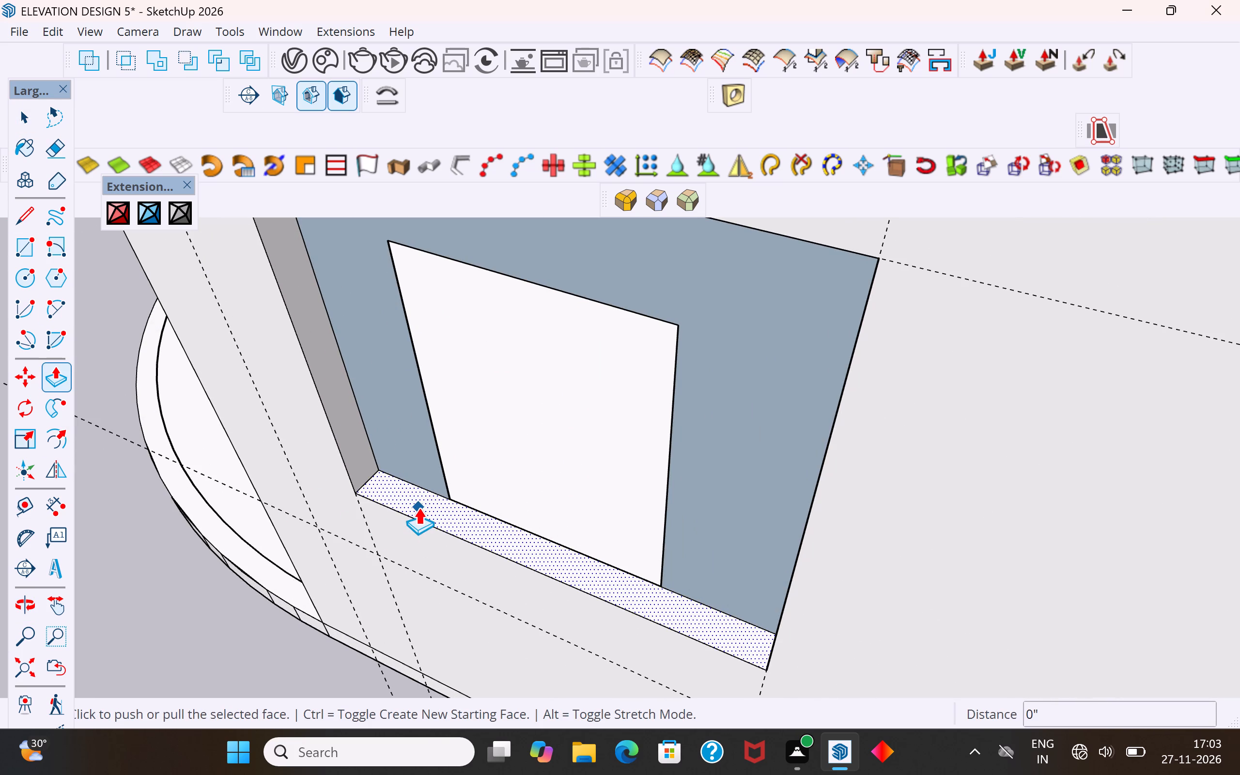
click(410, 513)
click(407, 567)
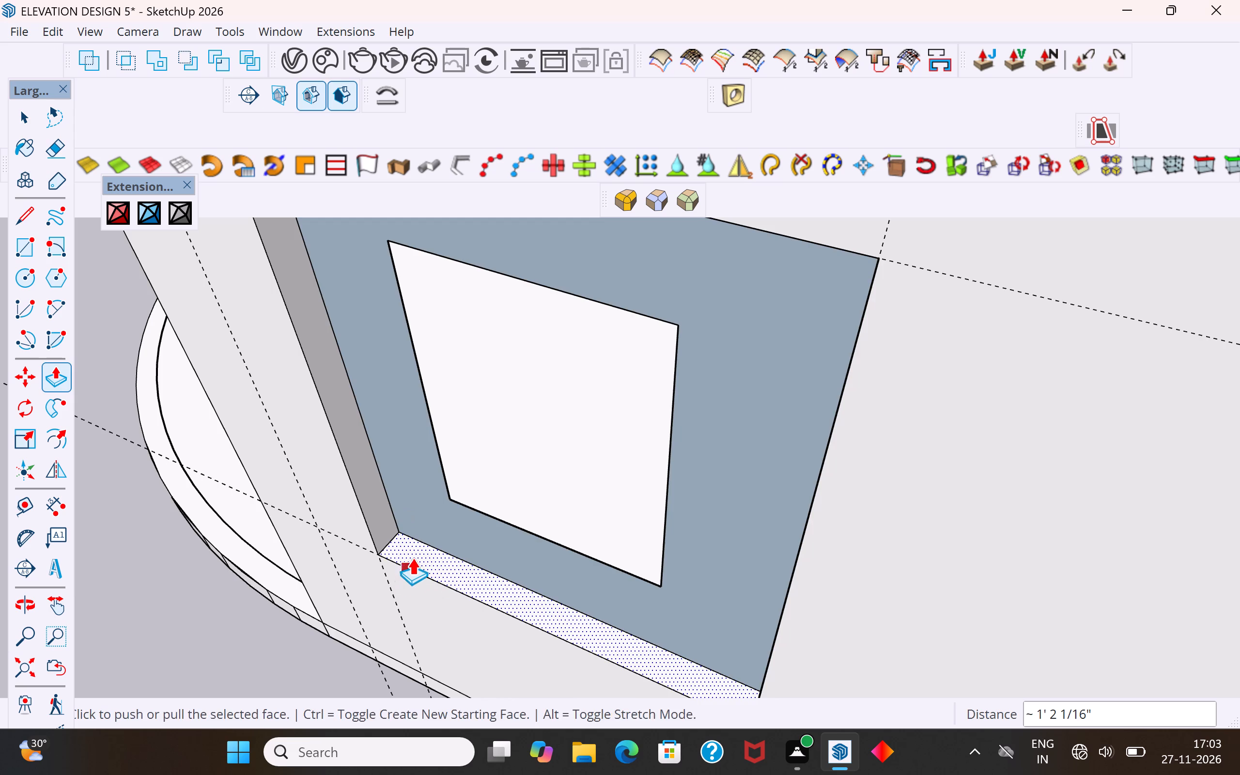
Push the top face of the upper window nearer the curved end up about 1' toward the horizontal guide line.
middle_drag(481, 516, 598, 491)
scroll(457, 542, down, 13)
middle_drag(440, 511, 450, 443)
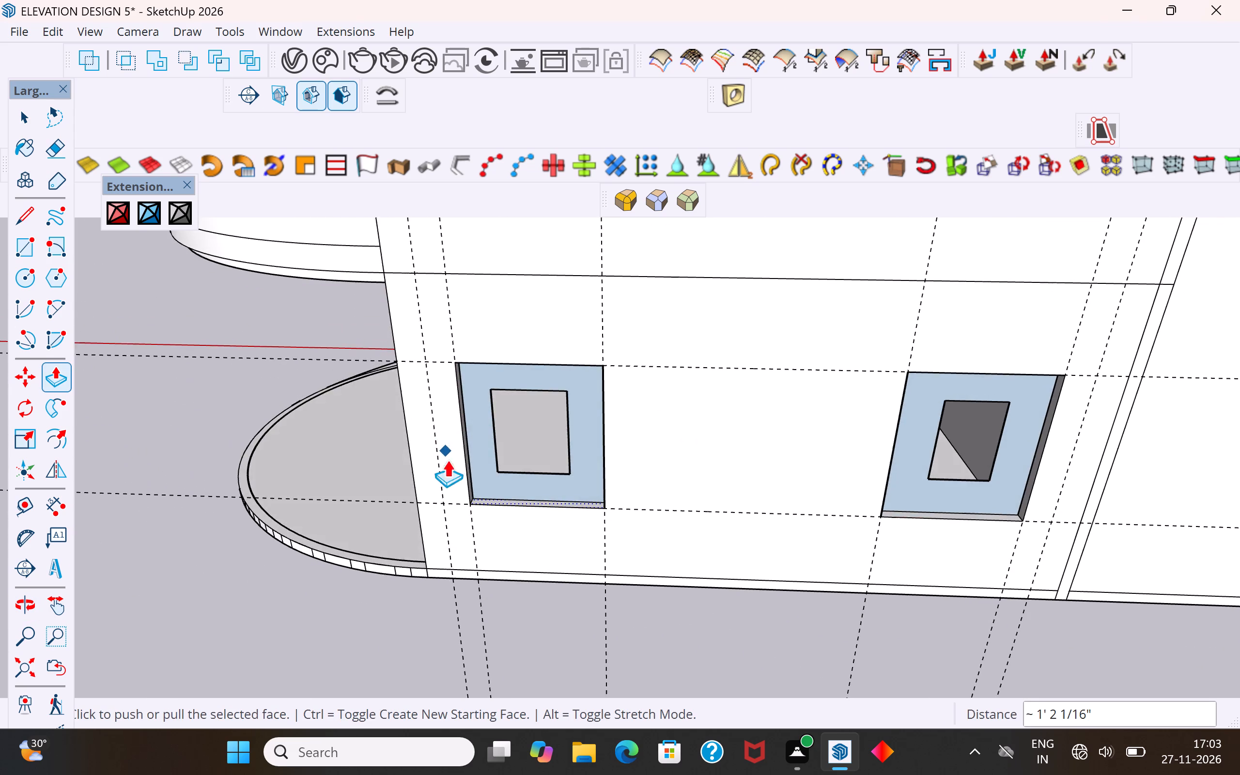
scroll(387, 562, down, 13)
middle_drag(388, 560, 452, 442)
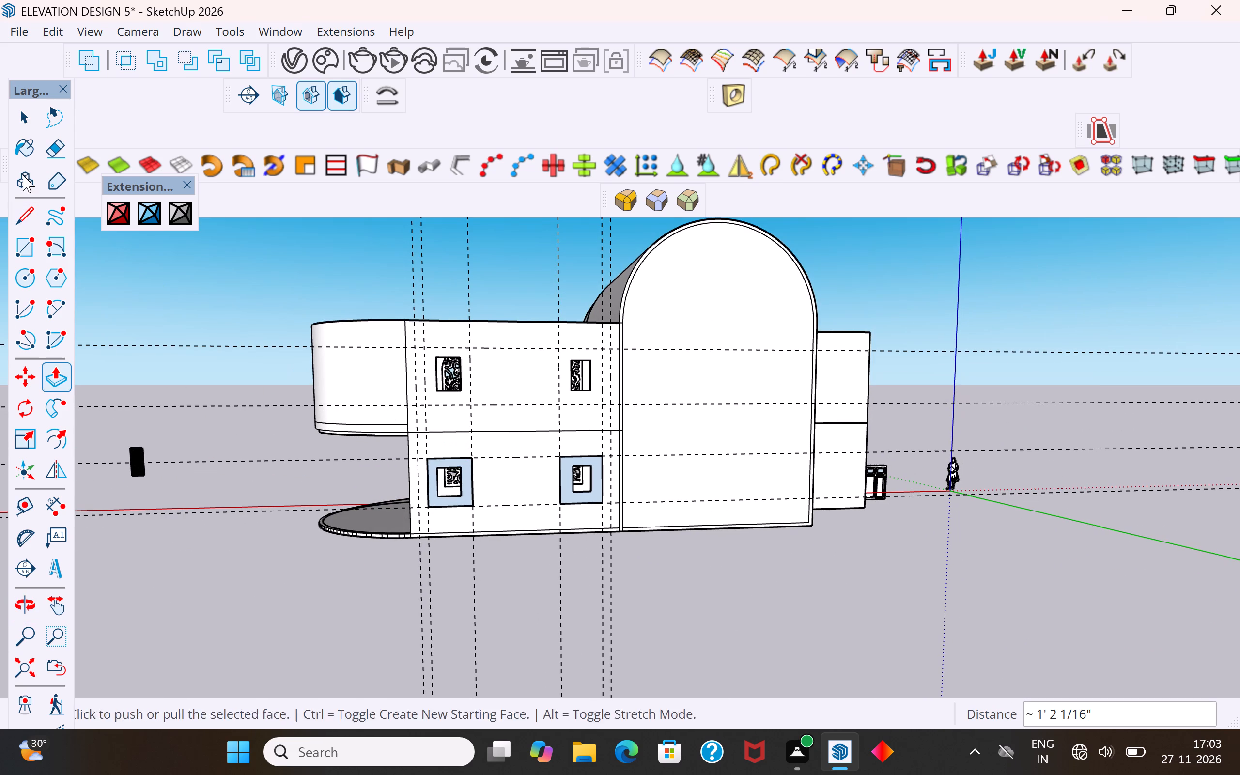
click(24, 123)
click(156, 307)
middle_drag(448, 344, 469, 296)
scroll(469, 296, up, 3)
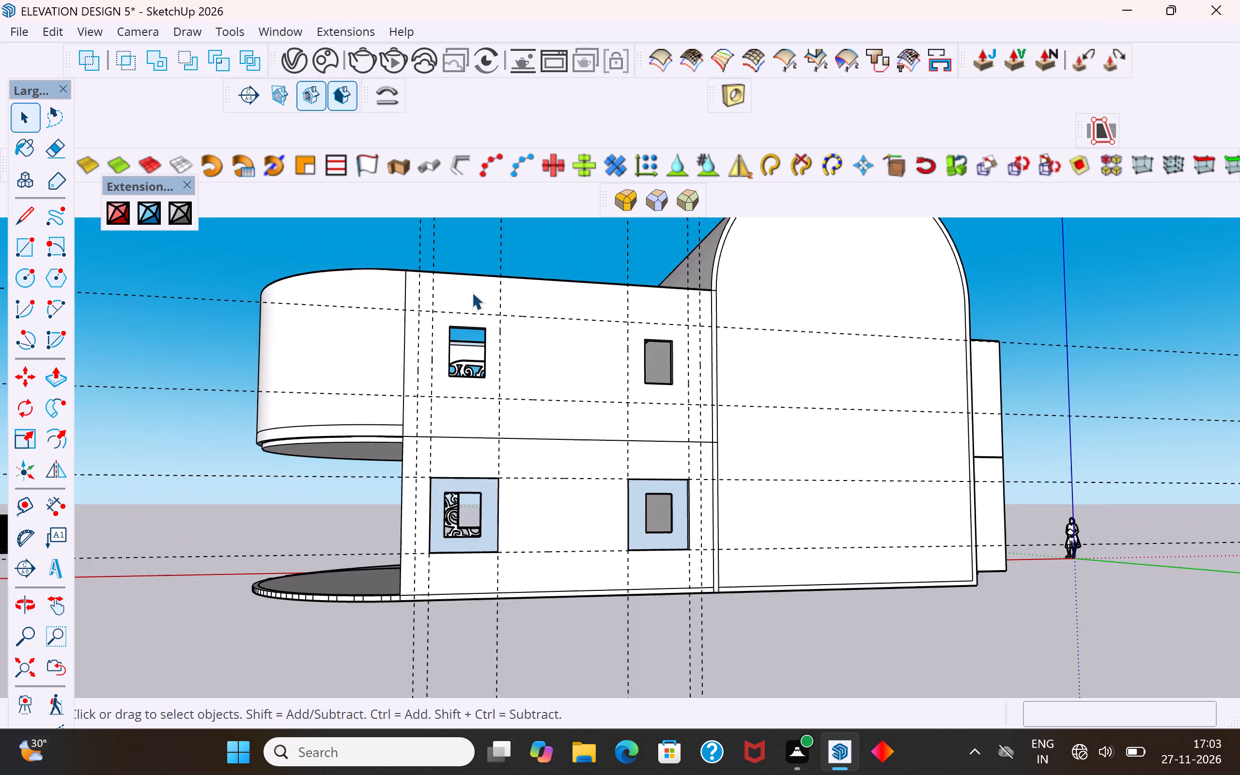
scroll(472, 292, up, 19)
middle_drag(476, 328, 586, 192)
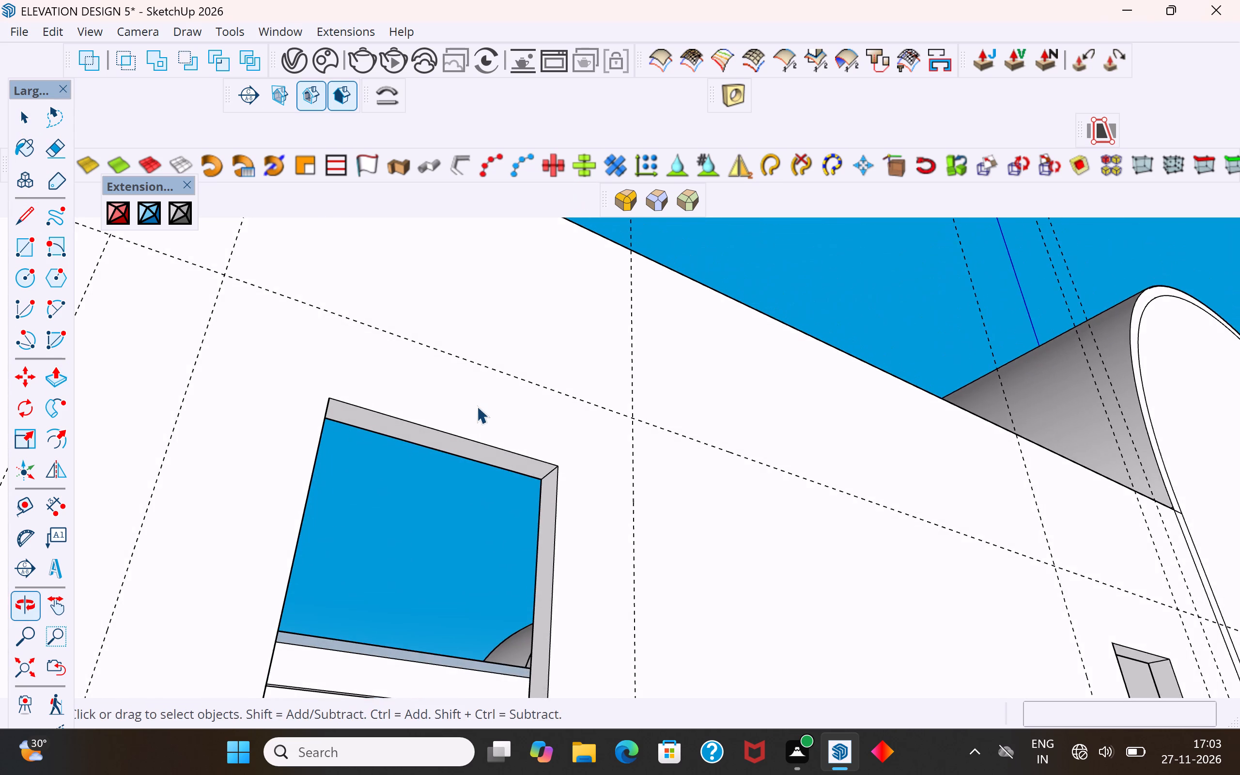
scroll(477, 406, up, 4)
middle_drag(471, 389, 453, 335)
scroll(414, 472, up, 4)
click(418, 458)
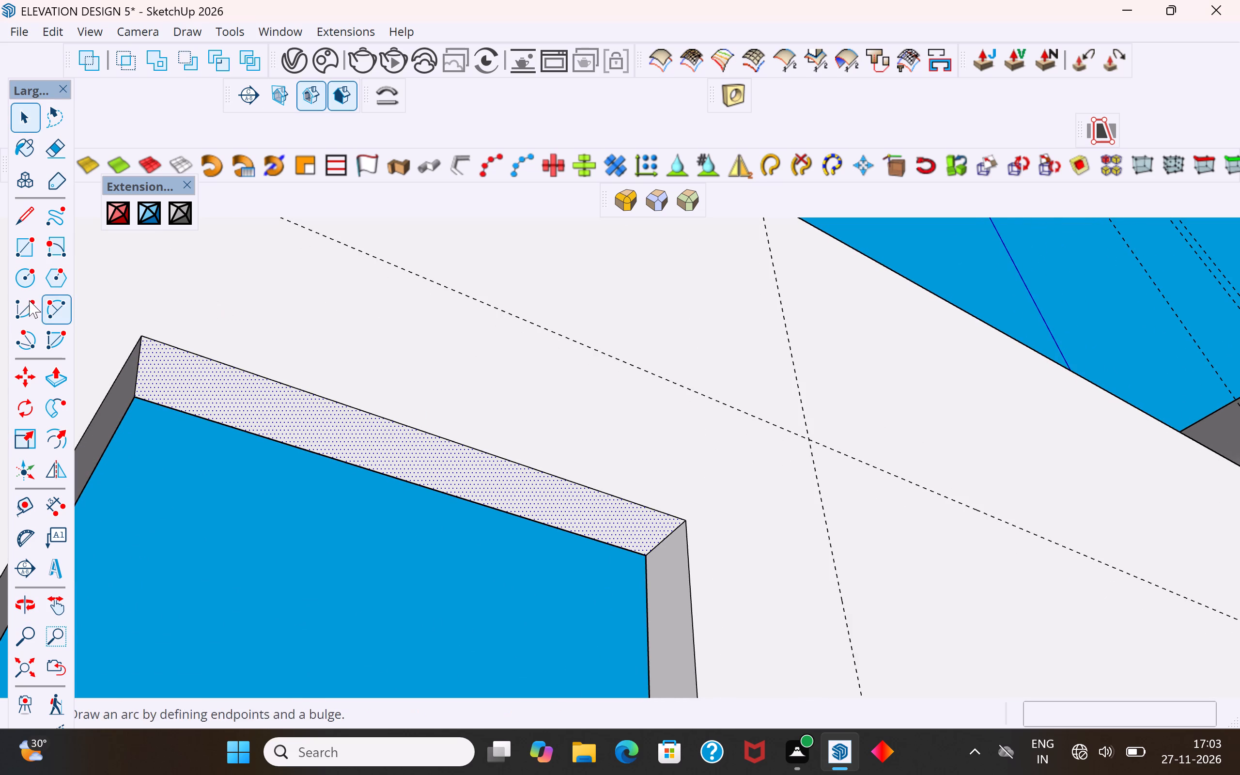
click(55, 377)
click(279, 374)
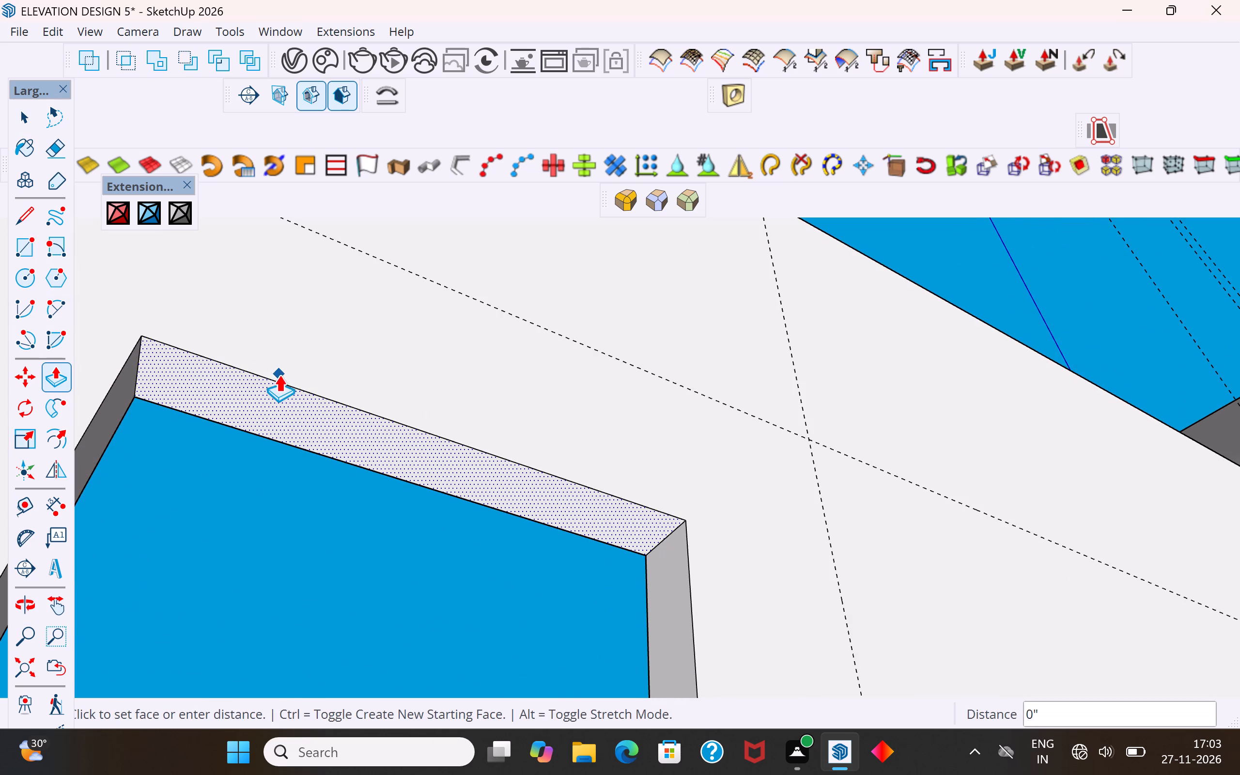
click(372, 250)
Push the same upper window's top face another 1/2" or so to meet the horizontal guide line.
scroll(423, 312, down, 5)
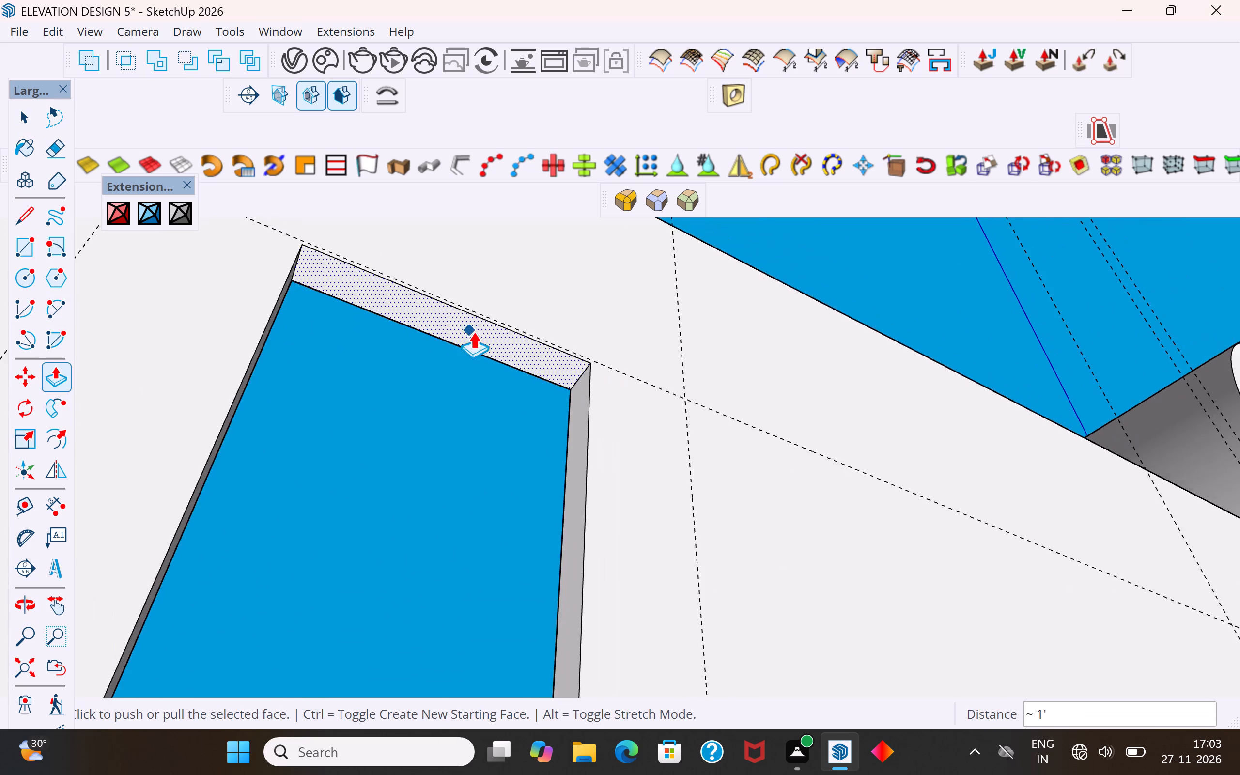
middle_drag(478, 350, 481, 565)
scroll(512, 276, down, 10)
middle_drag(511, 333, 510, 367)
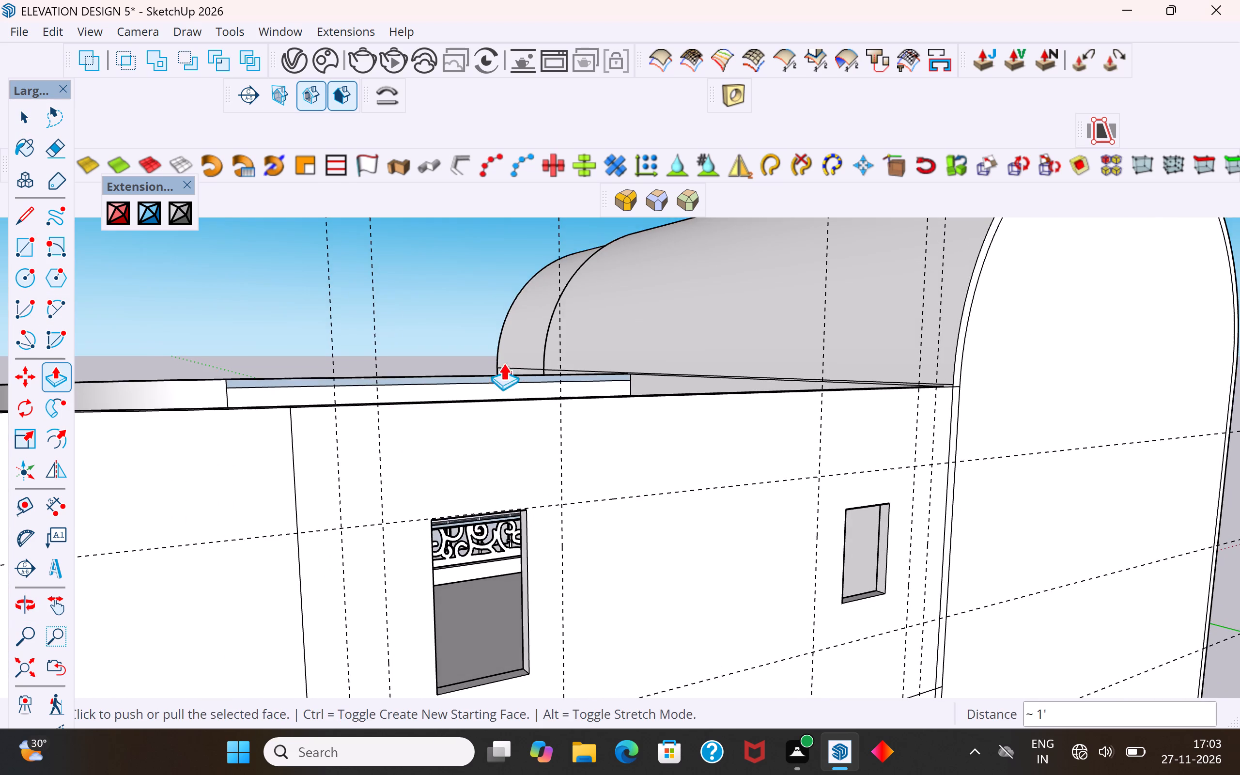
scroll(480, 500, up, 13)
middle_drag(479, 496, 556, 307)
click(478, 489)
click(481, 473)
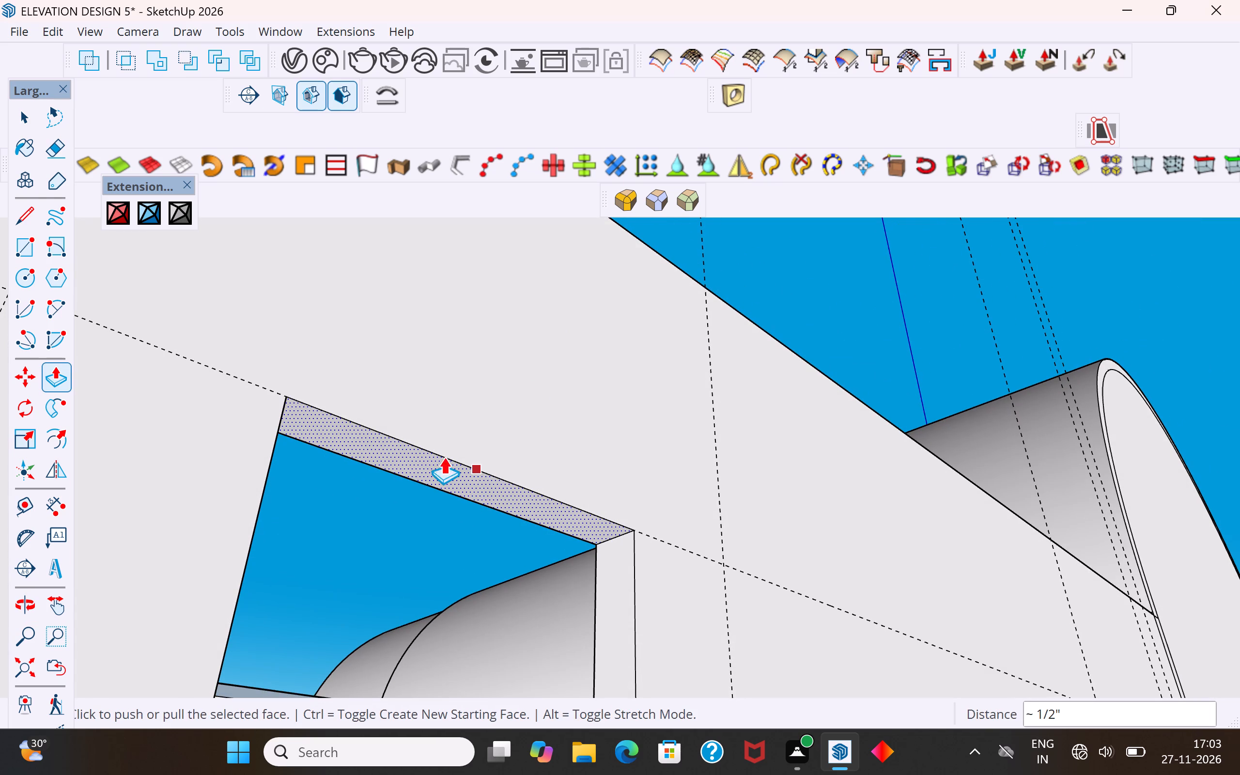
click(28, 120)
click(756, 283)
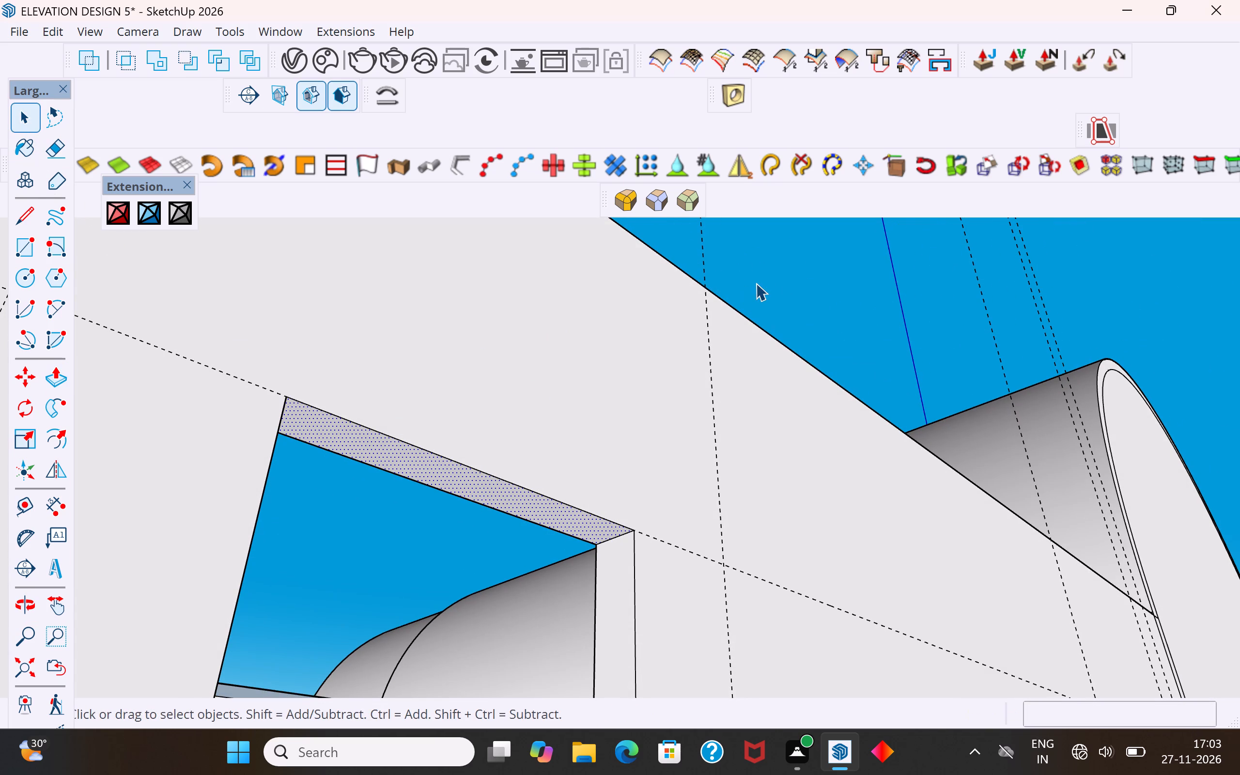
Push the upper window's jamb farther from the curved end outward about 1' 1 1/16" to the vertical guide line.
scroll(597, 330, down, 13)
middle_drag(561, 418, 539, 544)
scroll(557, 401, down, 6)
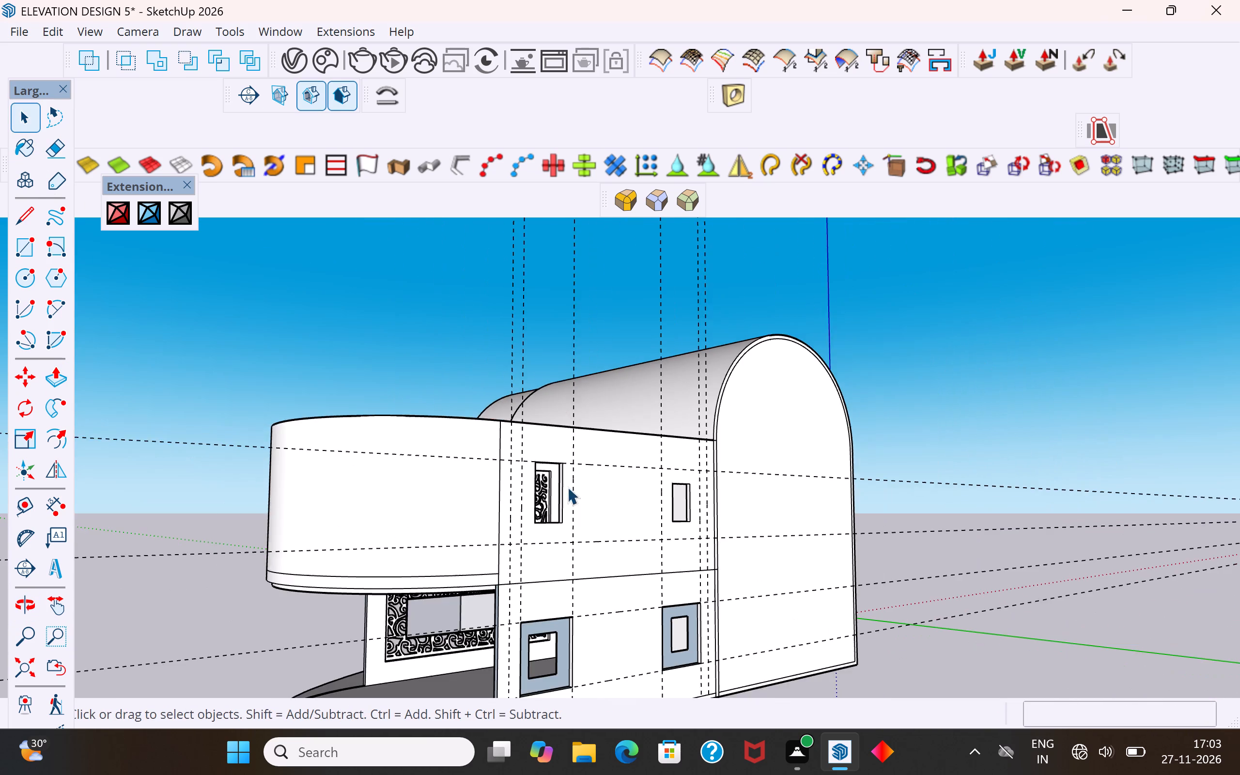
middle_drag(554, 532, 541, 592)
scroll(543, 604, up, 20)
scroll(543, 604, up, 1)
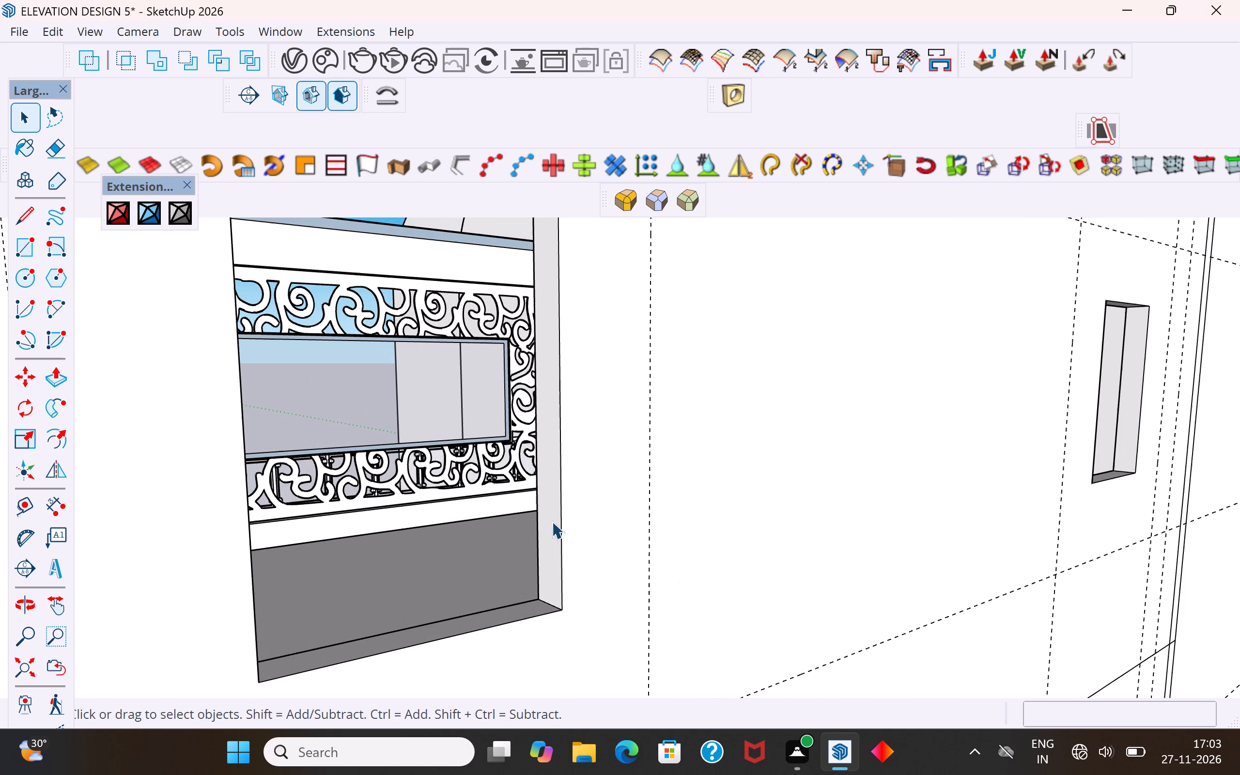
click(553, 518)
click(46, 384)
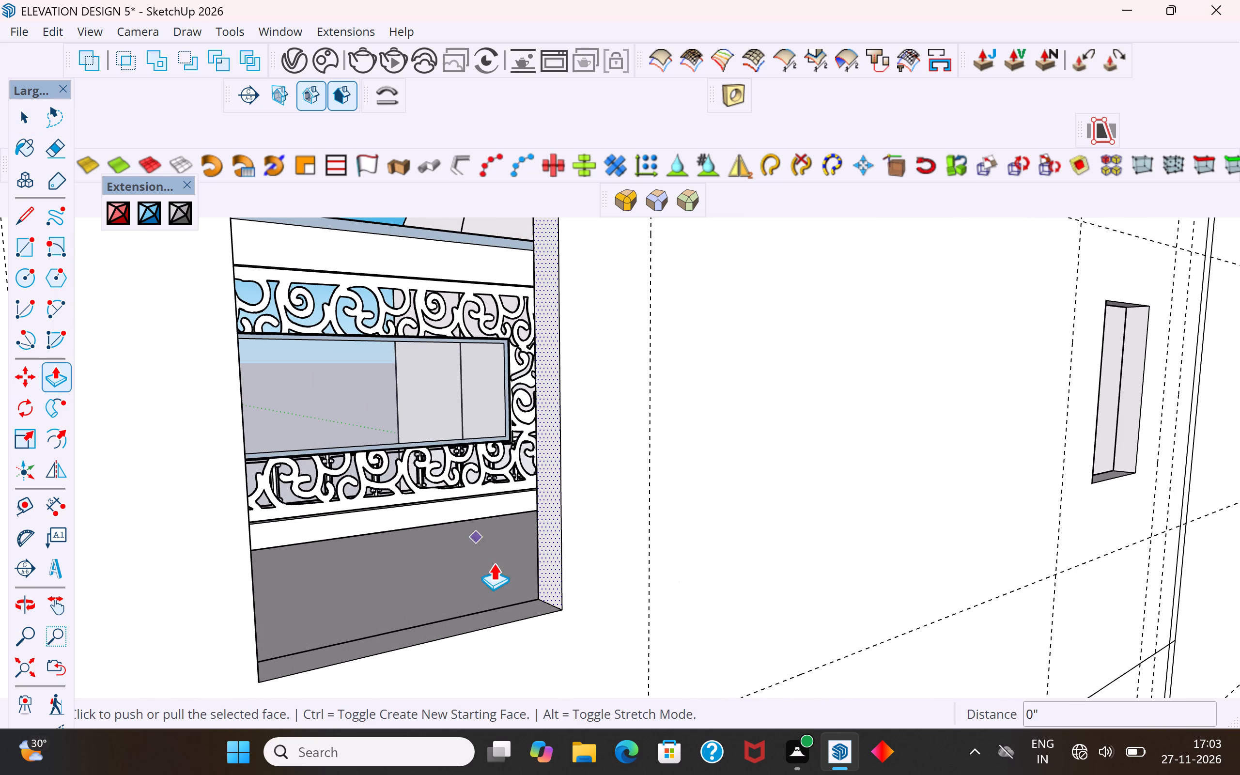
click(560, 607)
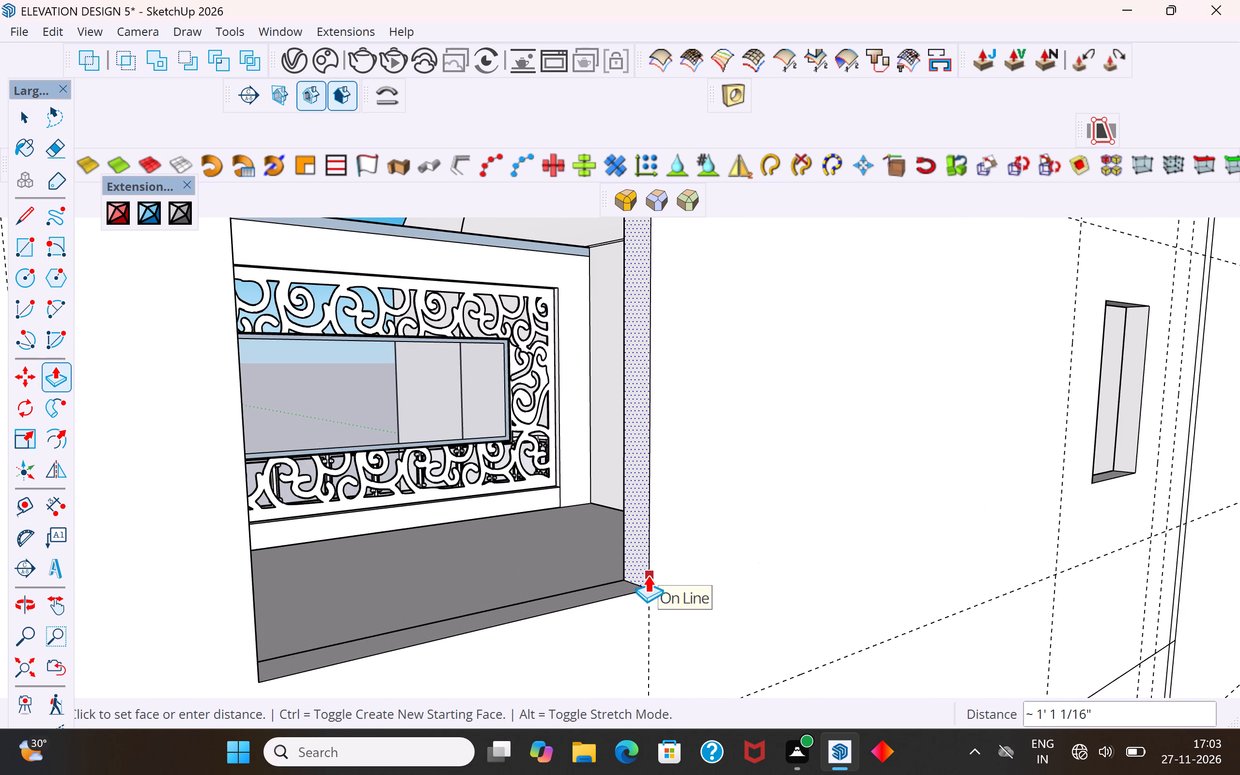
click(648, 575)
Push the upper window's jamb nearest the curved end outward about 1' 2 3/4" to the vertical guide line.
scroll(635, 552, down, 6)
middle_drag(636, 576, 434, 615)
scroll(743, 561, down, 6)
middle_drag(671, 572, 495, 522)
scroll(335, 474, up, 6)
scroll(461, 544, down, 11)
click(22, 120)
click(178, 348)
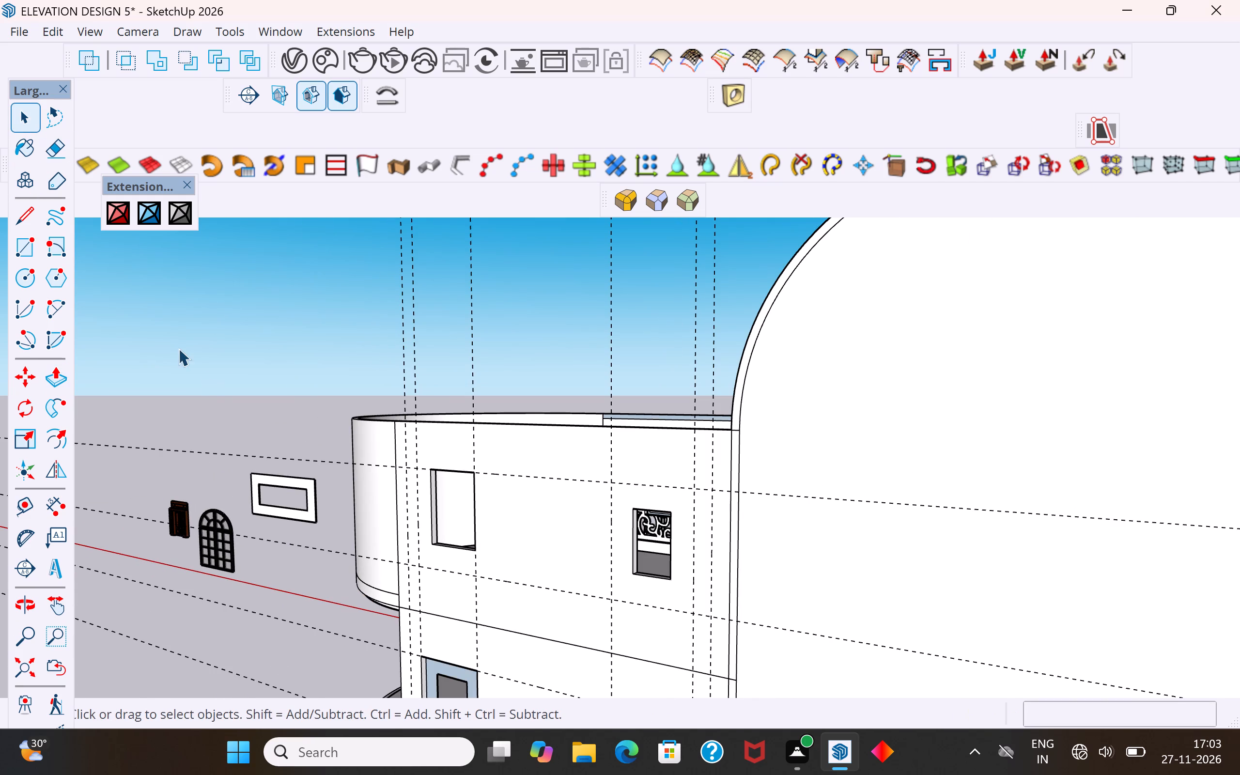
scroll(461, 511, up, 6)
middle_drag(421, 525, 369, 535)
scroll(336, 529, up, 5)
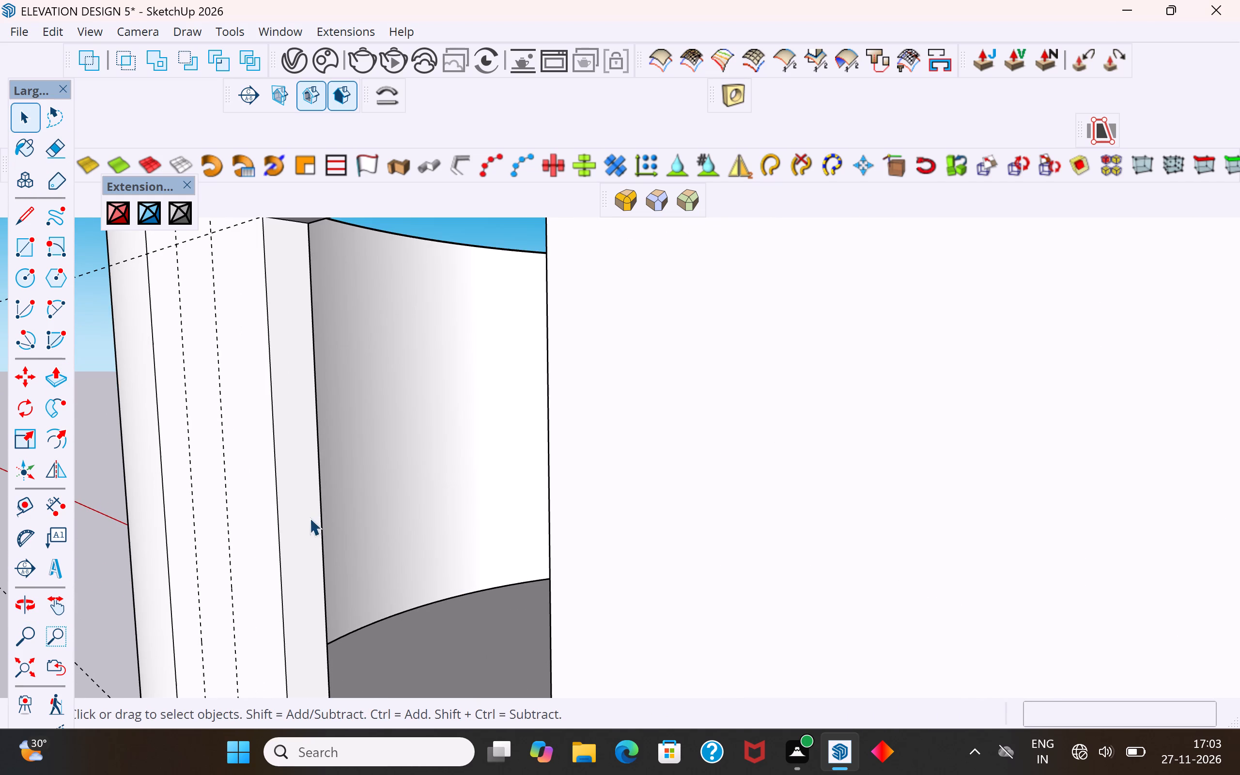
click(304, 516)
scroll(516, 469, down, 5)
middle_drag(440, 535, 439, 557)
scroll(437, 559, up, 3)
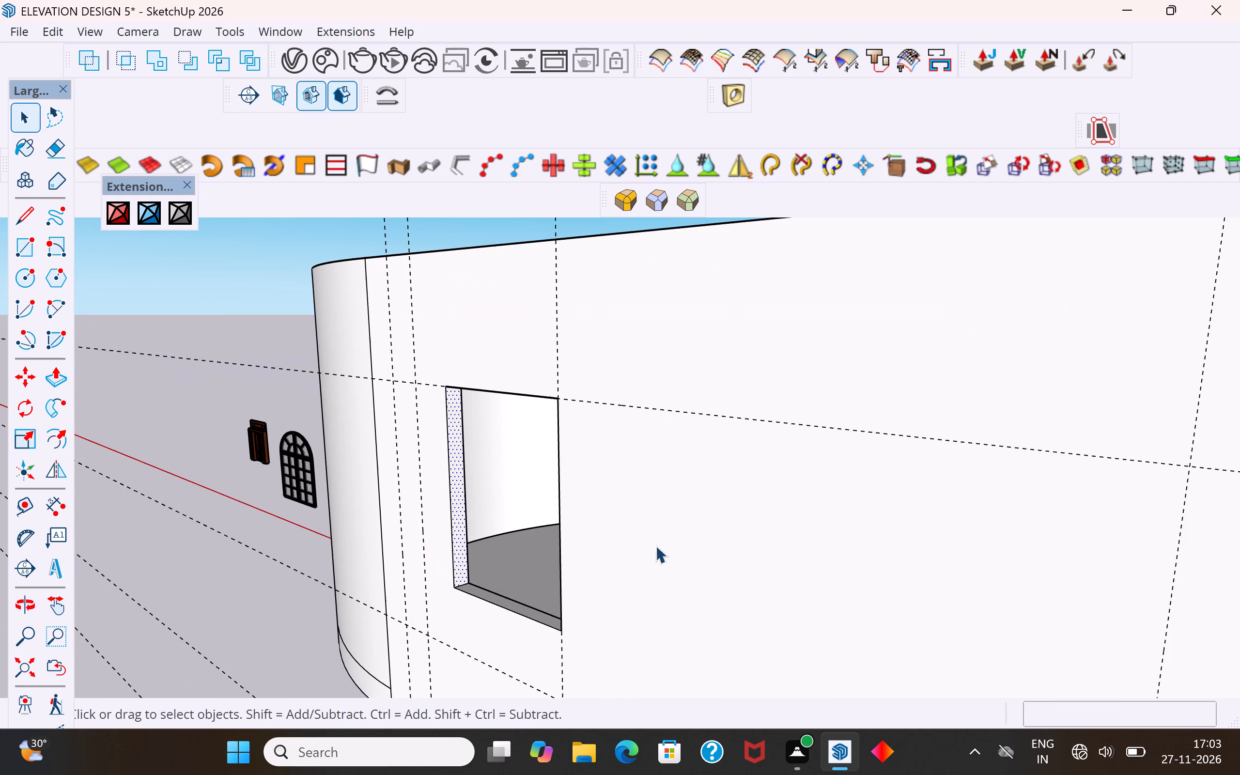
click(53, 384)
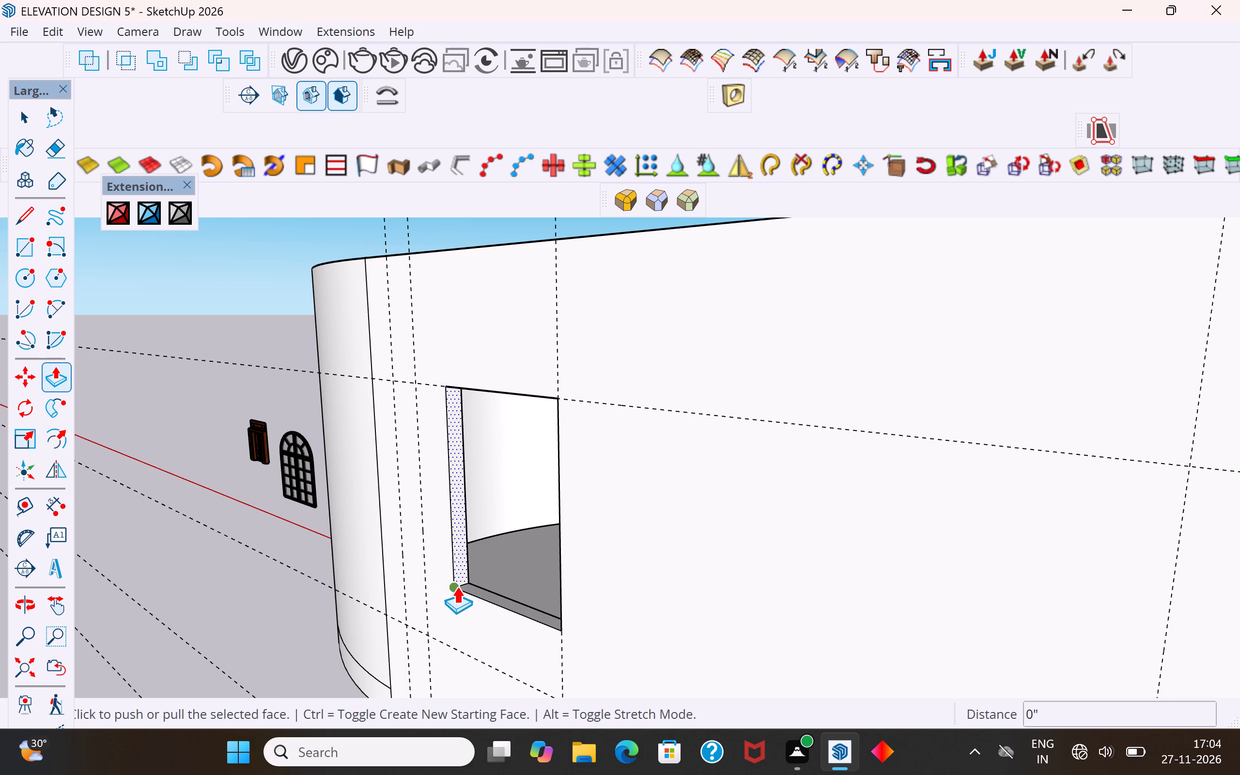
click(457, 586)
click(425, 573)
middle_drag(451, 587, 574, 616)
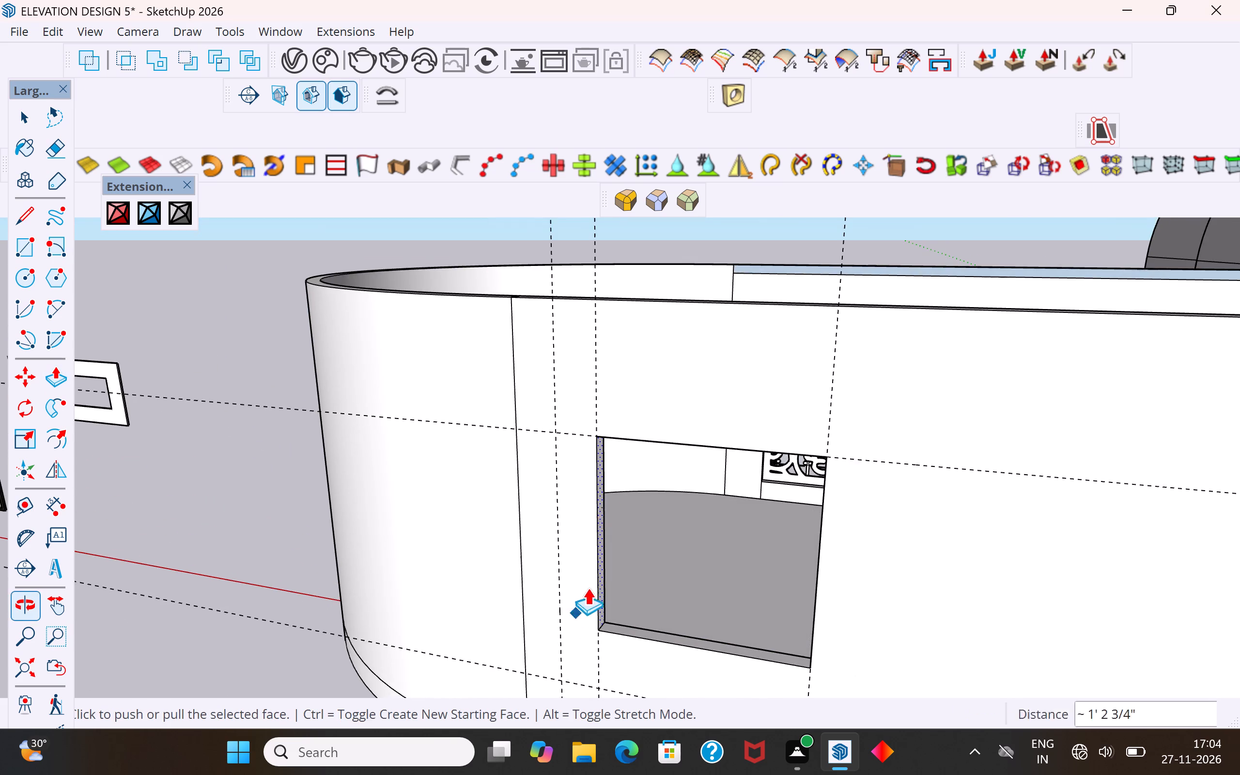
Push the sill of the upper window nearer the curved end down about 1' 7 1/16" to the horizontal guide line.
scroll(612, 409, down, 10)
middle_drag(600, 496, 895, 524)
scroll(894, 496, up, 2)
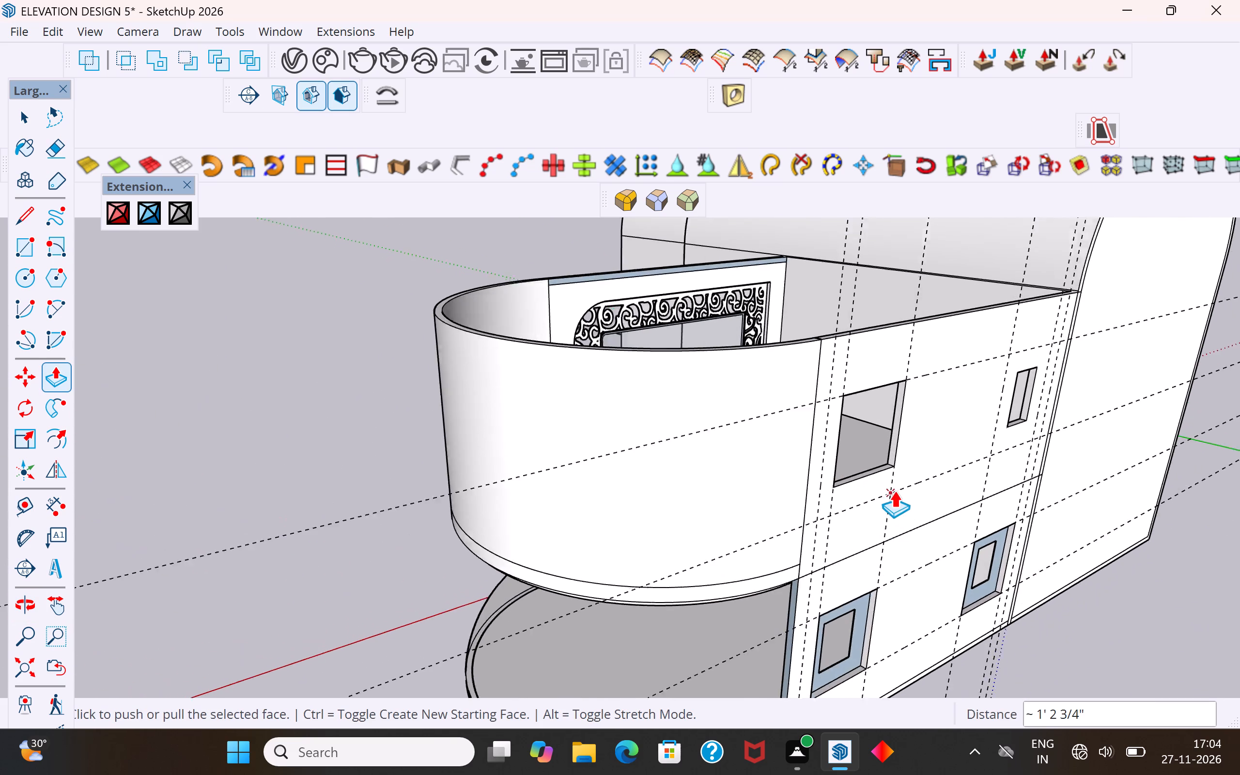
scroll(894, 490, up, 6)
middle_drag(869, 521, 860, 558)
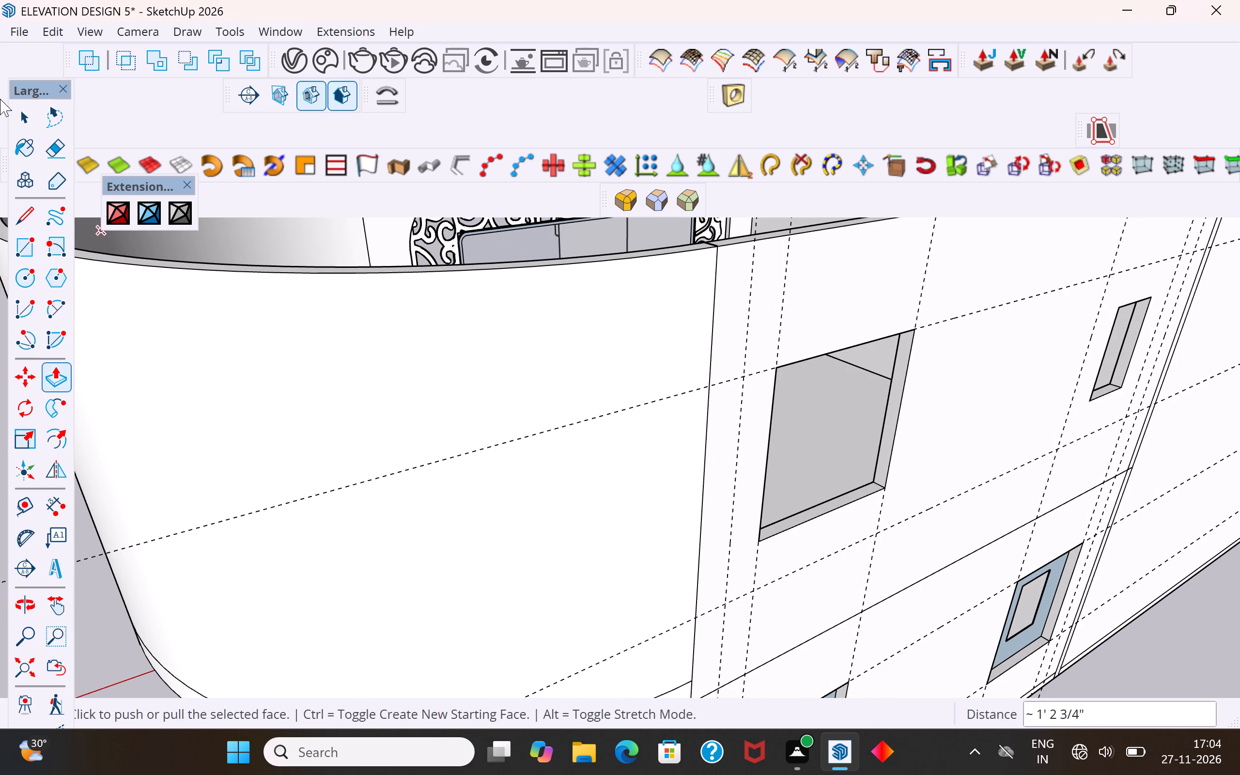
click(23, 119)
scroll(630, 399, down, 4)
middle_drag(618, 480, 626, 539)
scroll(616, 495, up, 1)
scroll(815, 621, up, 6)
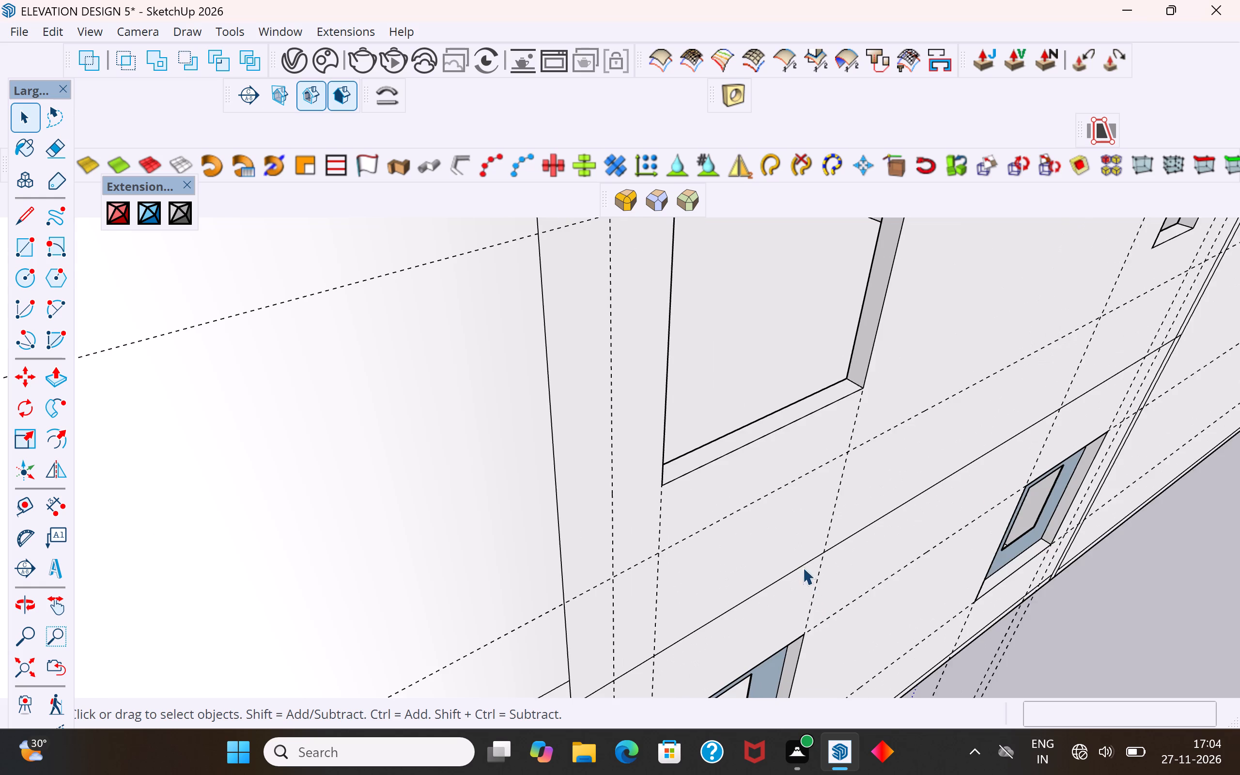
scroll(803, 567, up, 2)
click(796, 335)
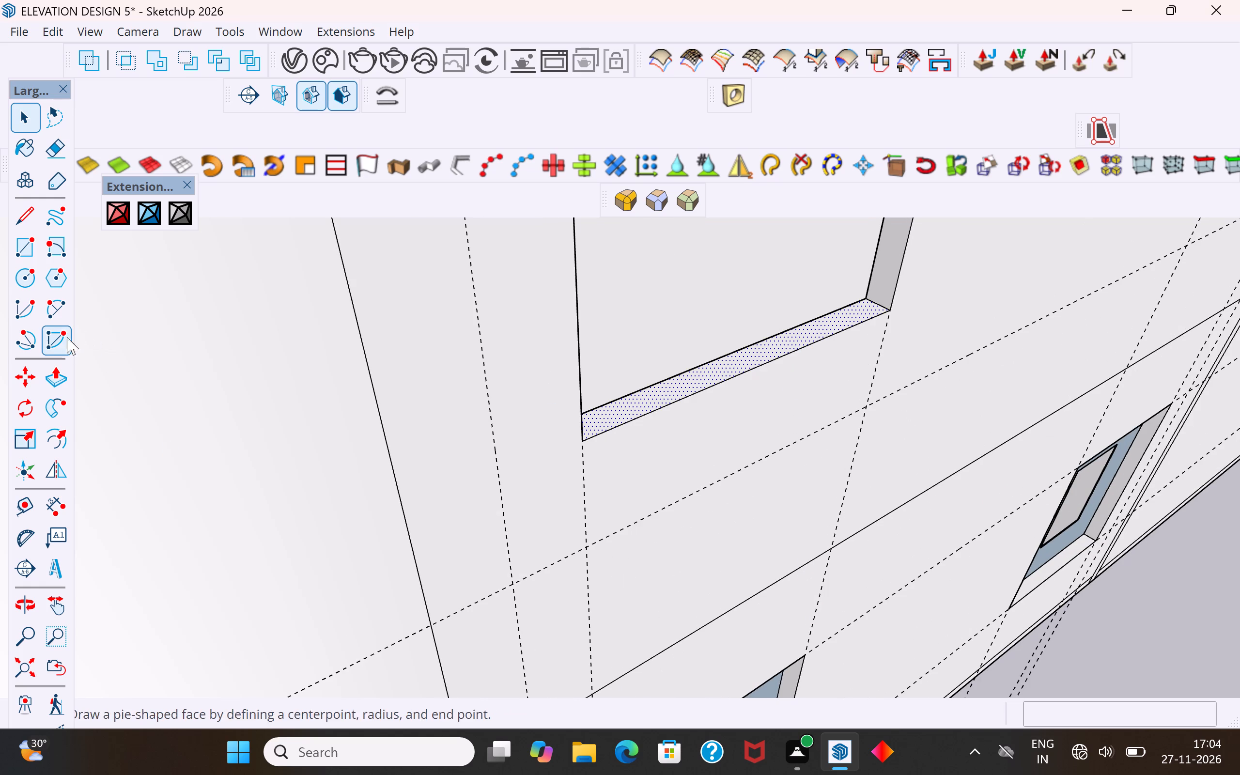
click(52, 381)
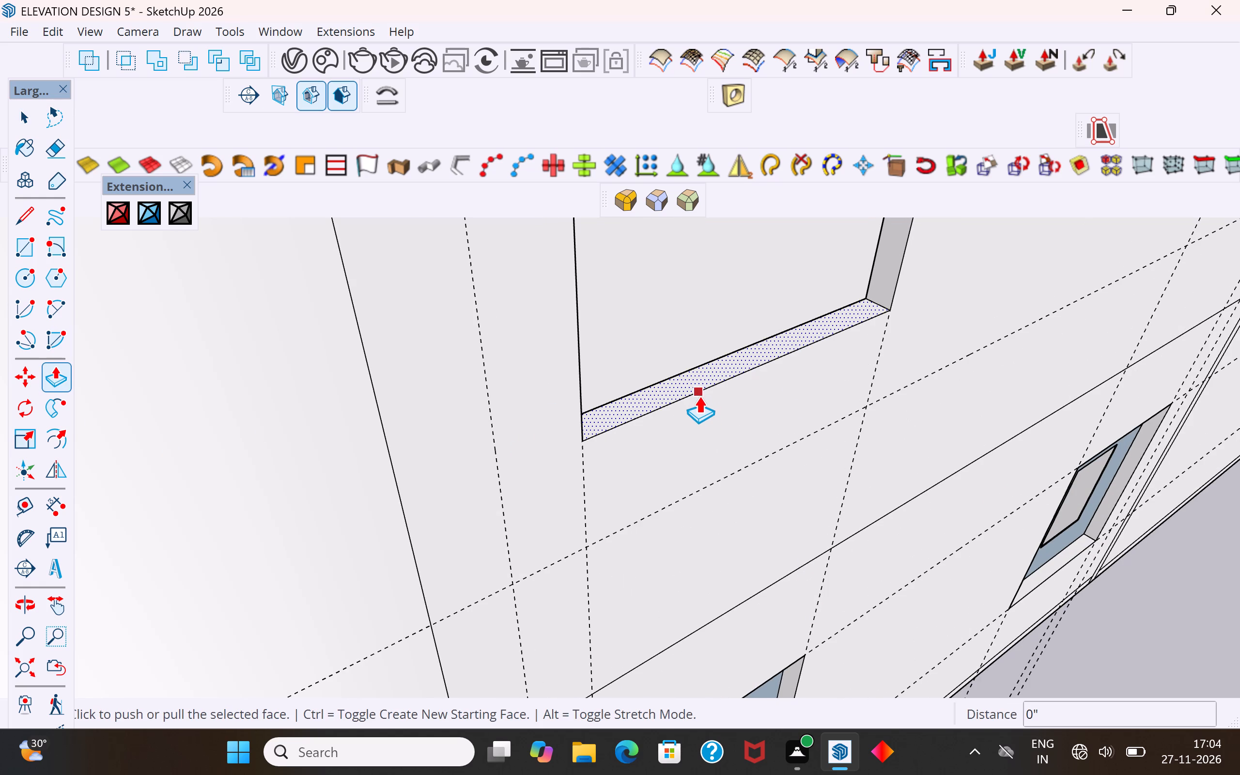
click(695, 390)
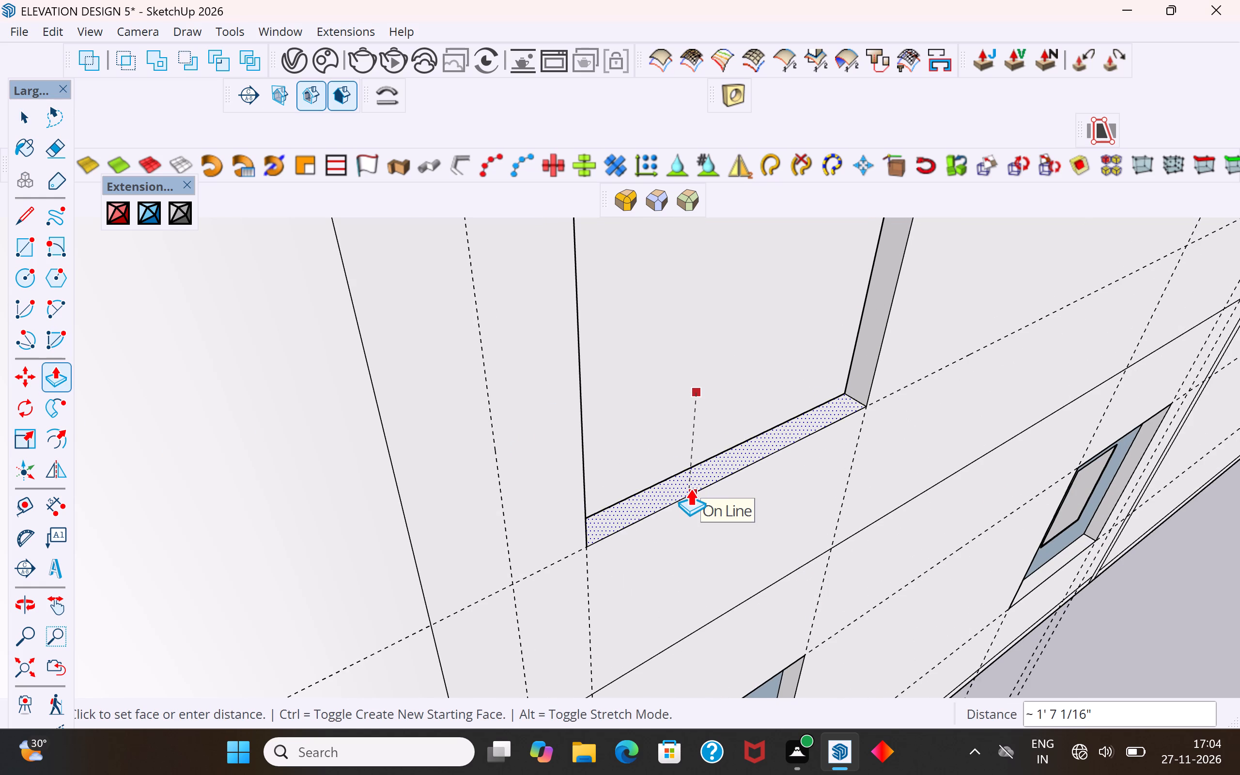
click(690, 488)
click(21, 125)
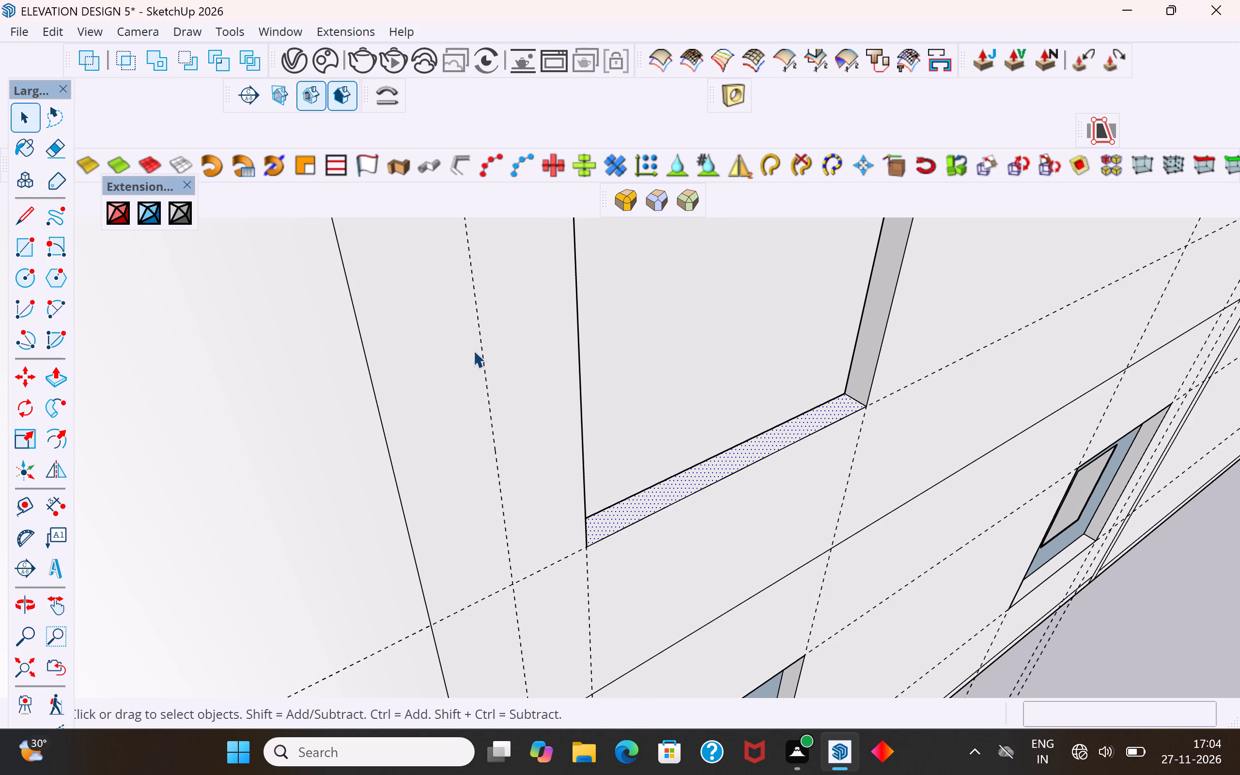
Push the near-curve jamb of the upper window farther from the curved end outward about 1' 4 7/16" to the vertical guide line.
scroll(472, 352, down, 20)
scroll(472, 352, down, 8)
click(979, 649)
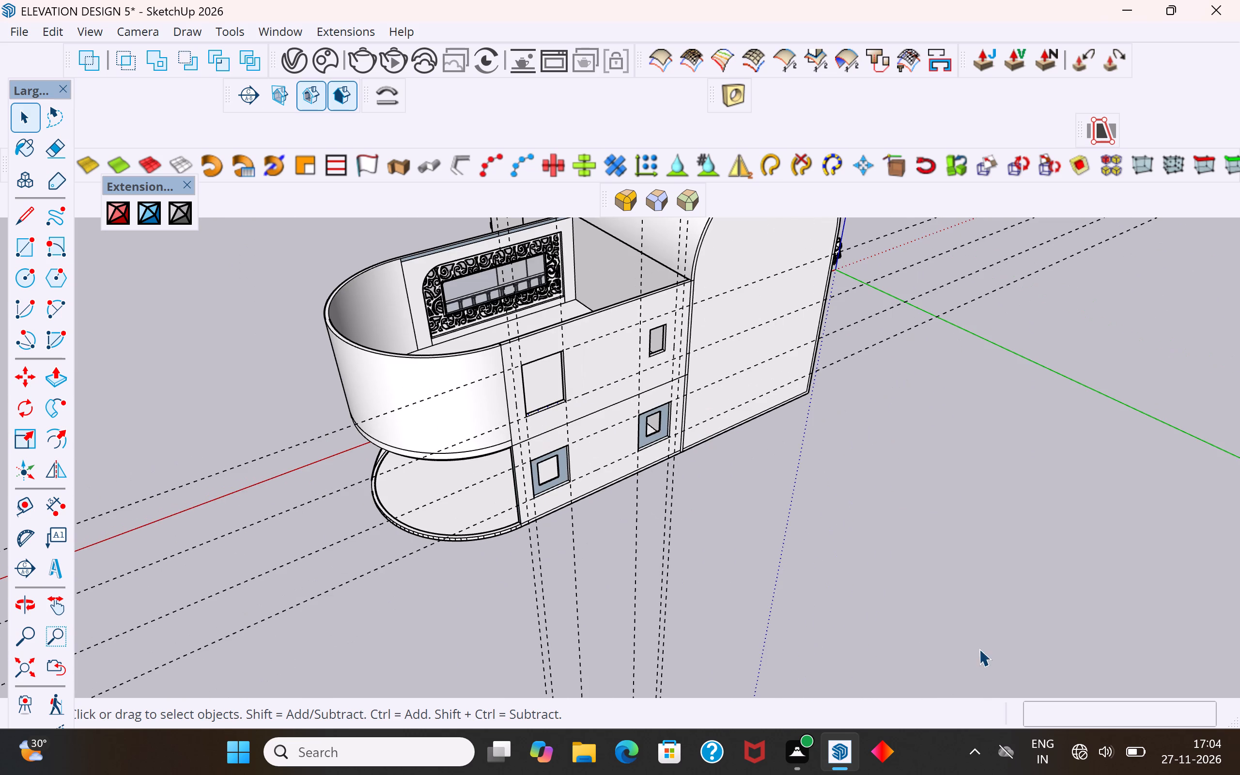
middle_drag(929, 608, 722, 469)
click(796, 544)
scroll(635, 324, up, 6)
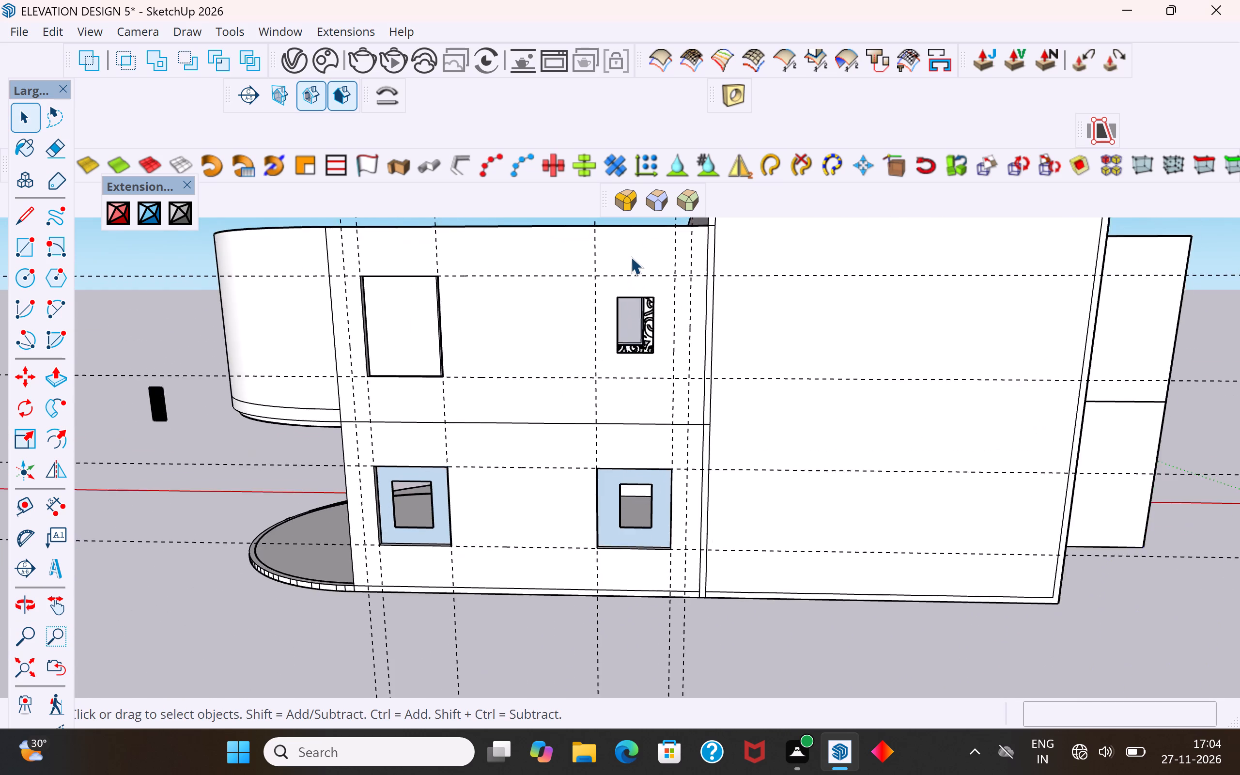
scroll(631, 257, up, 17)
middle_drag(653, 295, 568, 201)
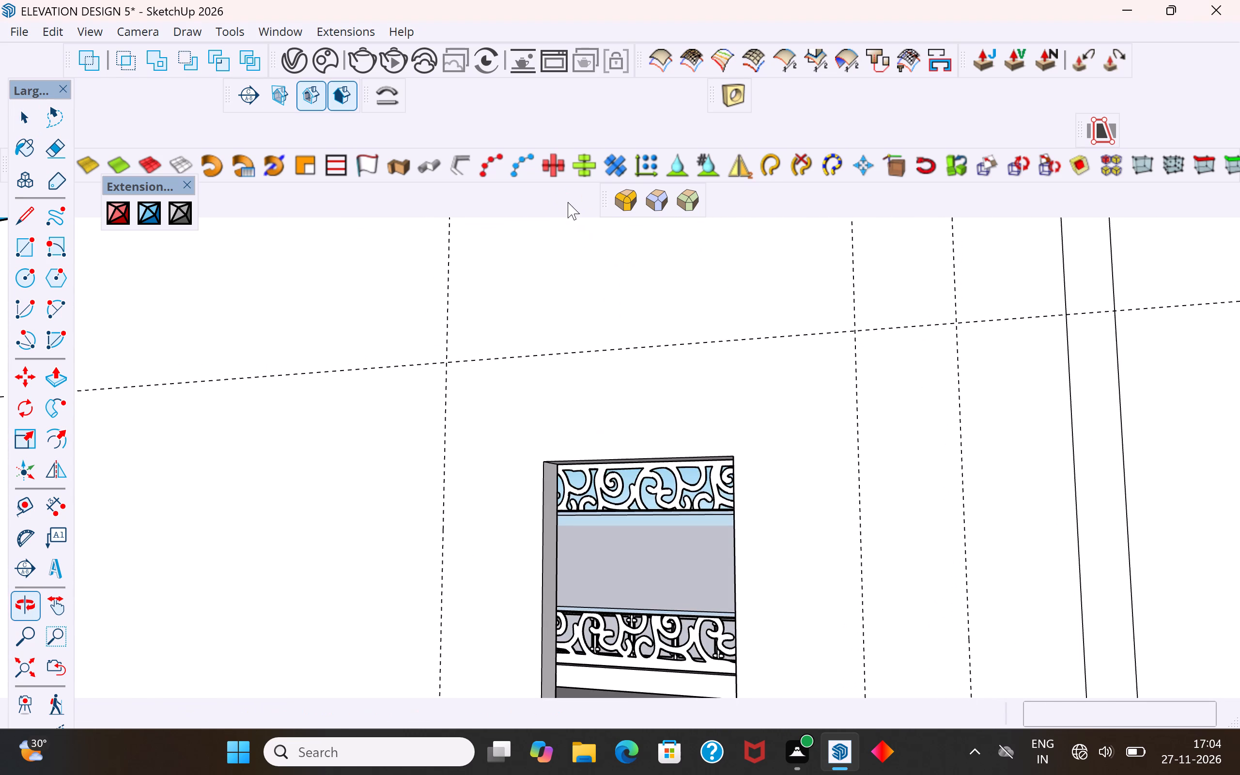
middle_drag(590, 421, 462, 463)
click(571, 516)
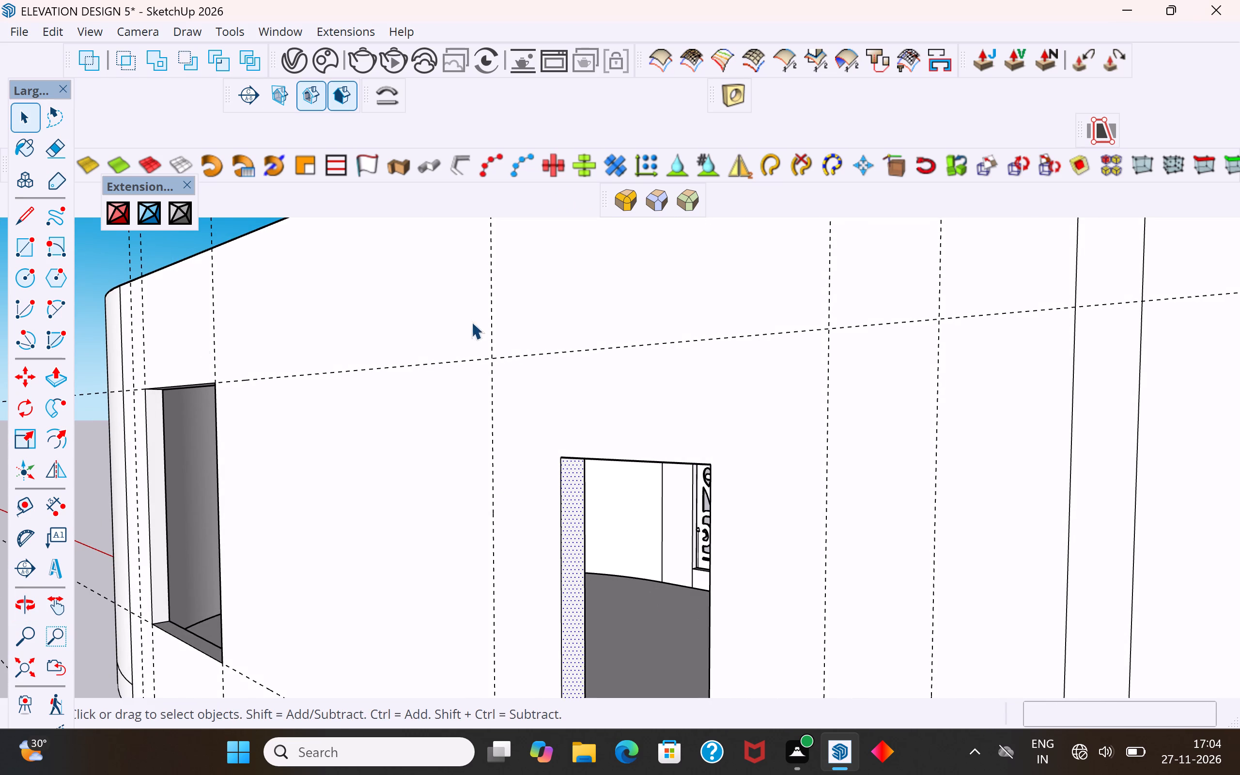
click(51, 381)
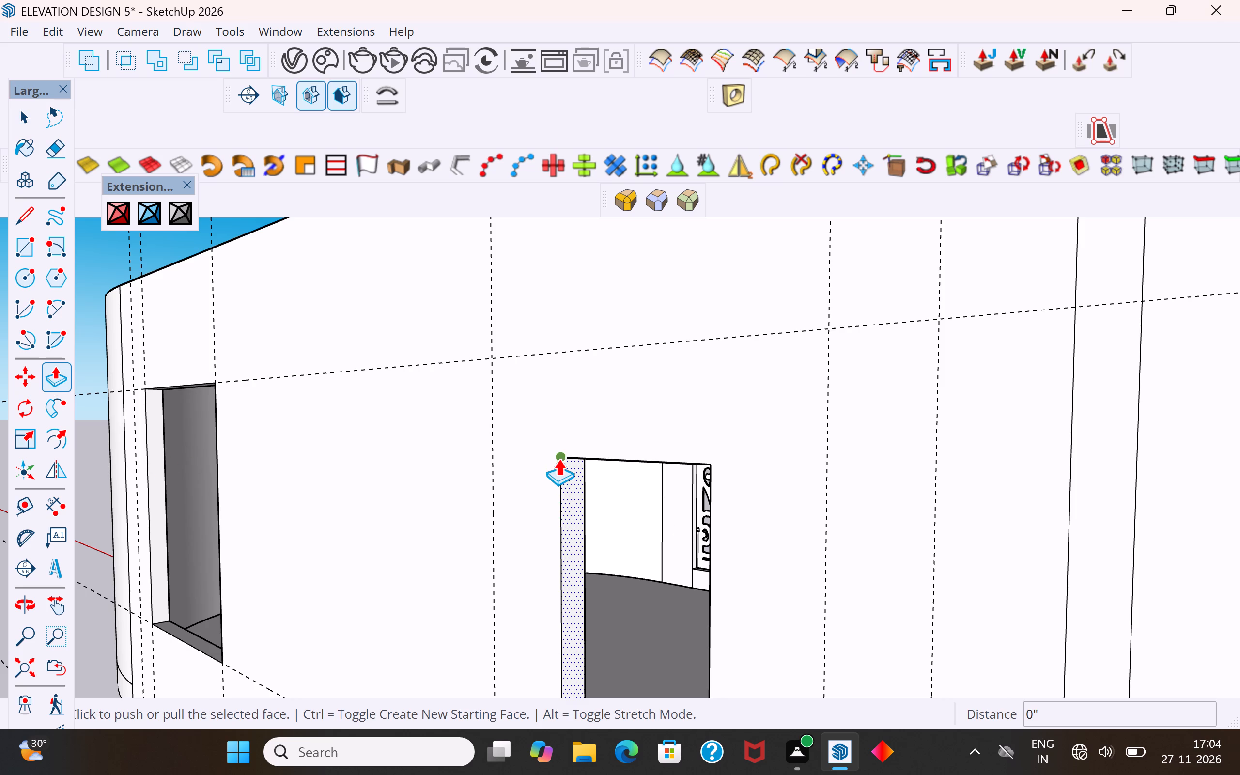
click(558, 458)
click(490, 480)
Push the top face of the upper window farther from the curved end up about 1' 3 3/4" to the horizontal guide line.
middle_drag(577, 389, 587, 349)
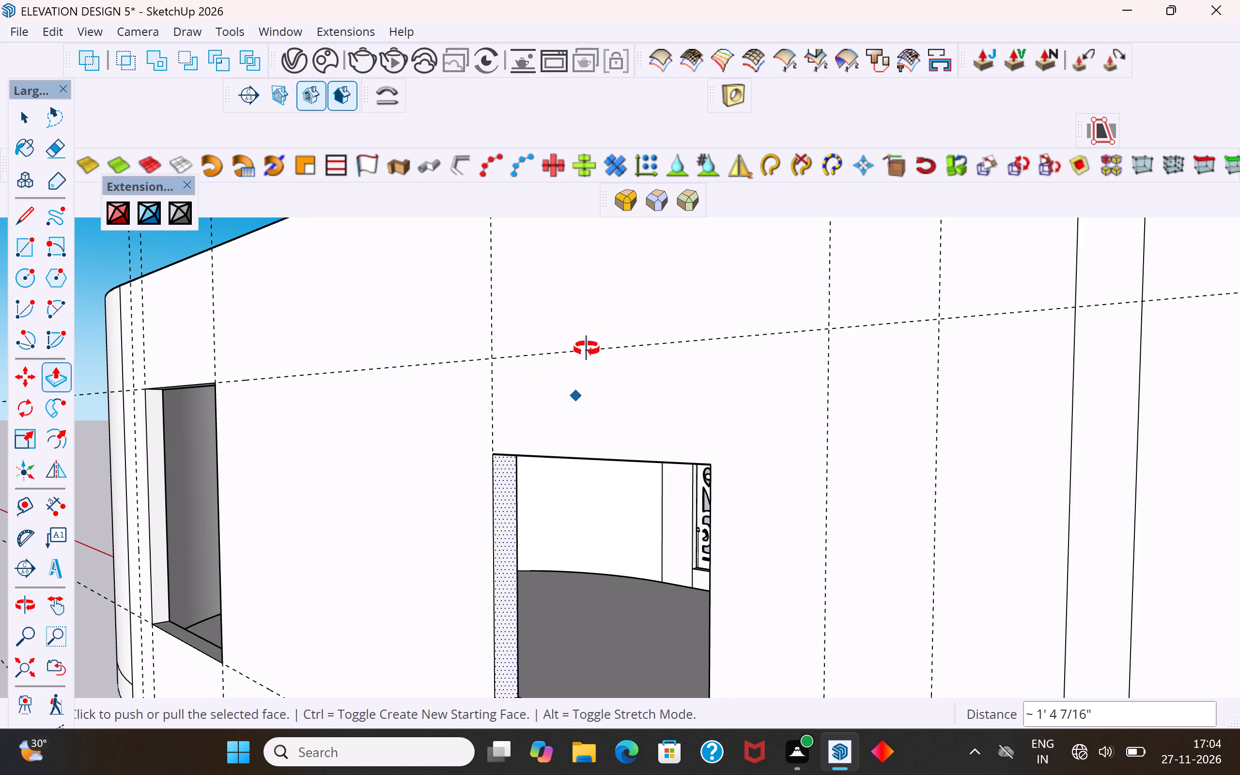
middle_drag(587, 349, 593, 206)
scroll(543, 495, down, 9)
middle_drag(547, 491, 561, 465)
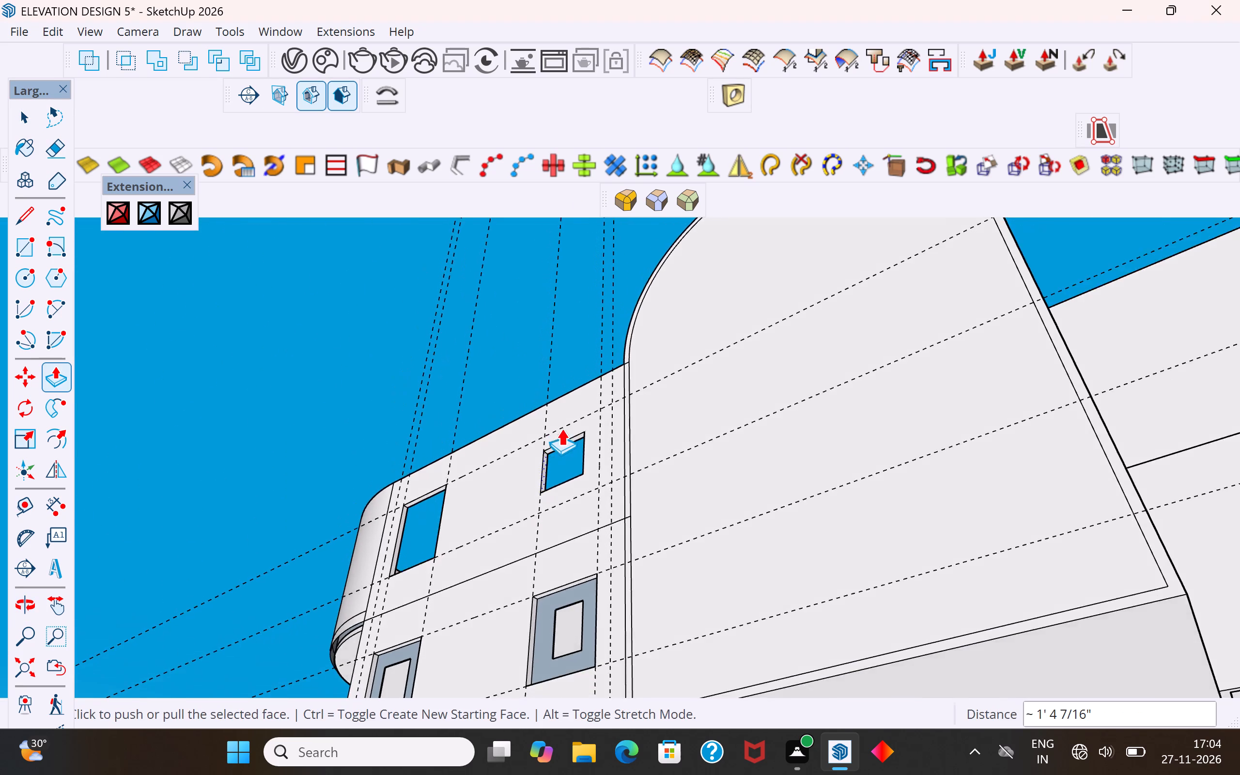
scroll(560, 421, up, 15)
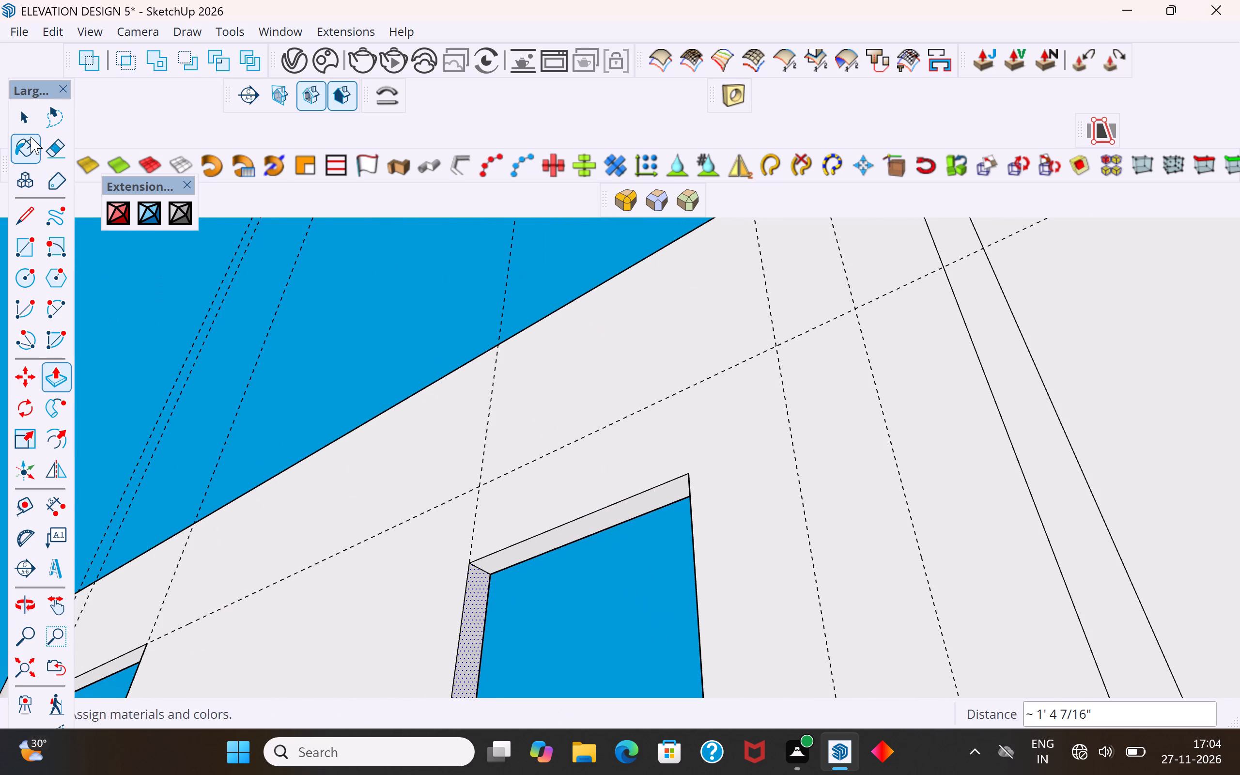
click(30, 113)
middle_drag(592, 445, 586, 413)
scroll(574, 478, up, 4)
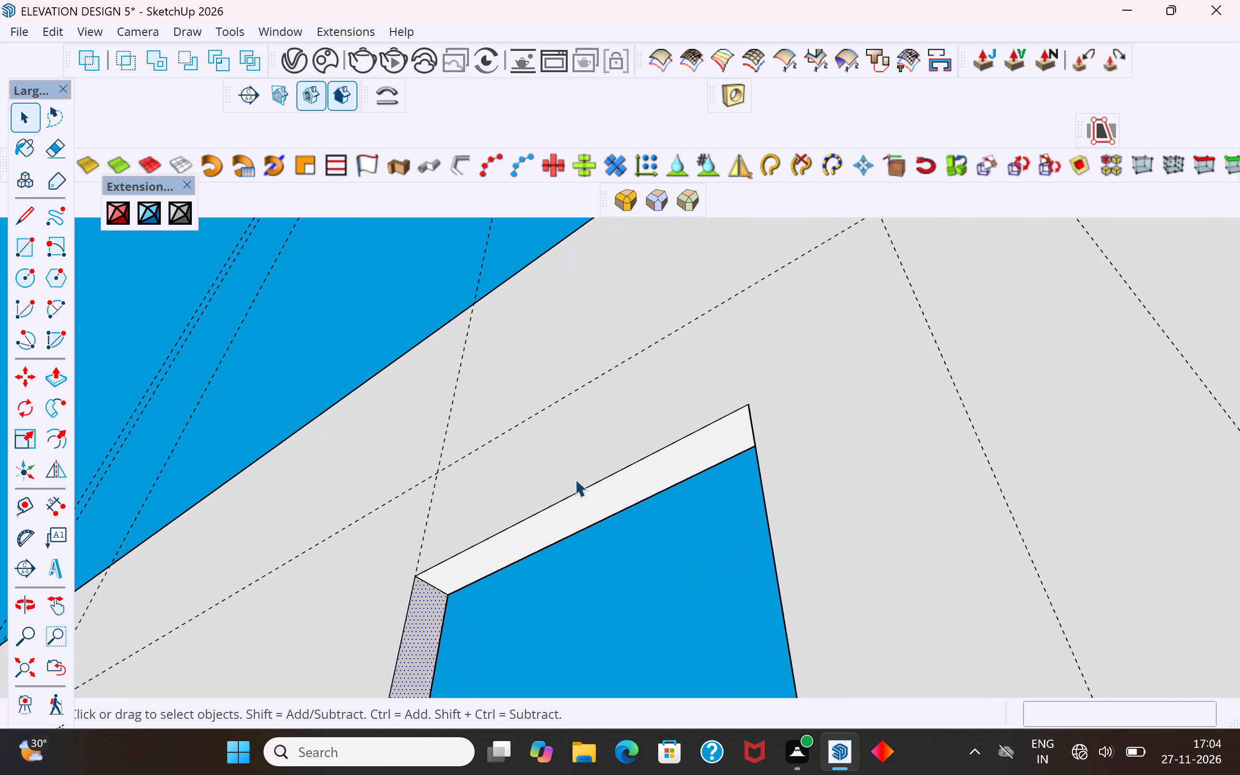
click(583, 503)
click(58, 382)
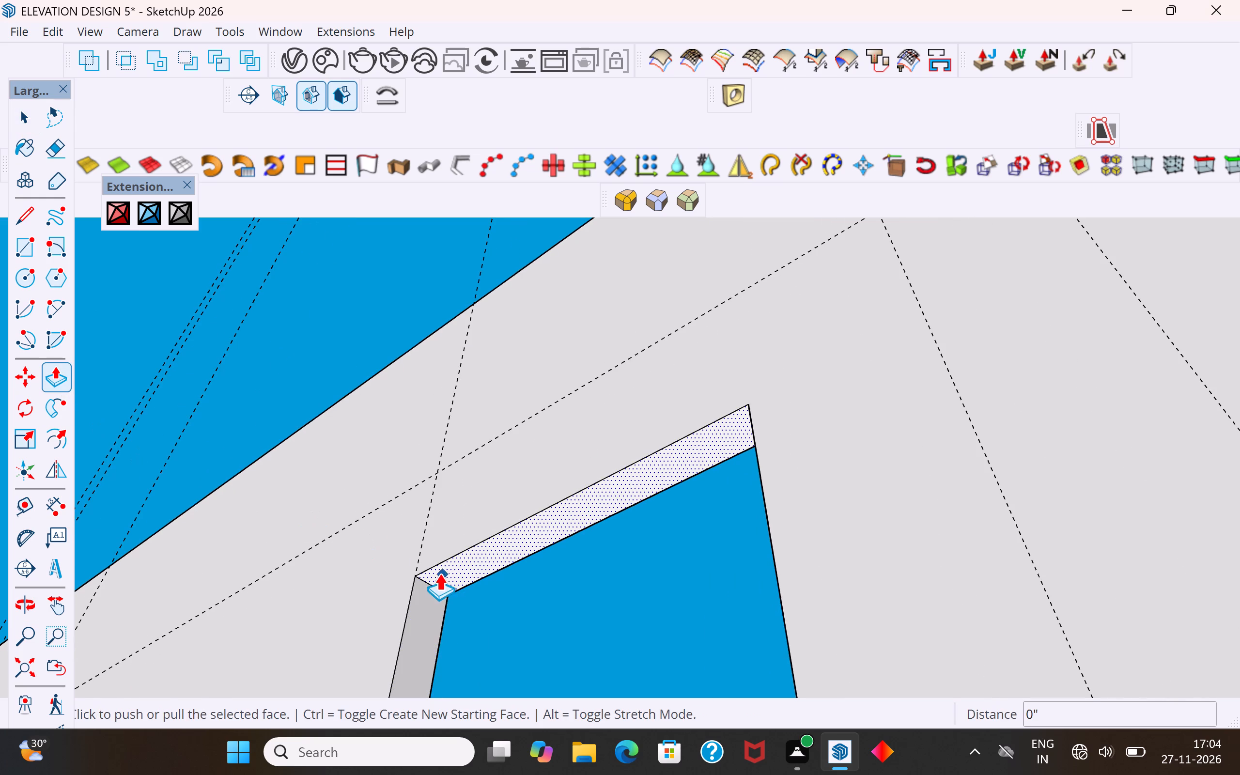
click(436, 565)
click(440, 465)
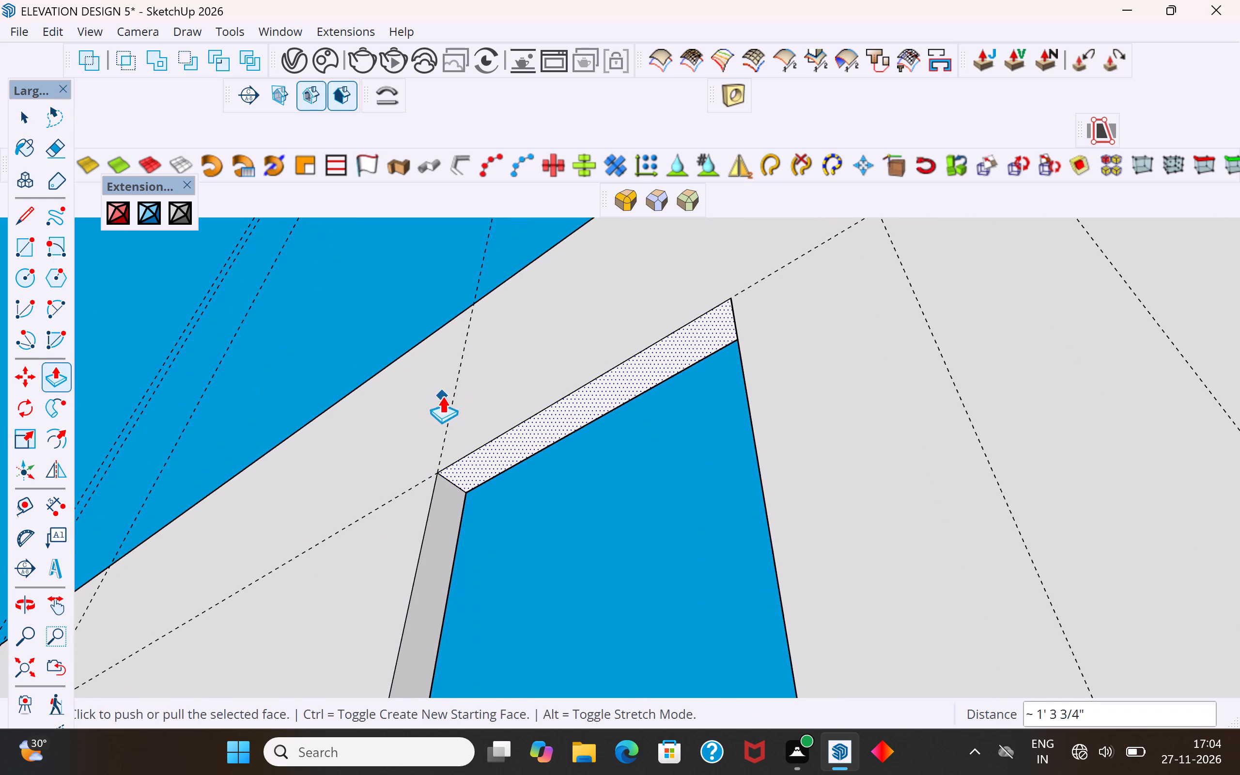
Push the same upper window's jamb farthest from the curved end outward about 1' 3 15/16" to the vertical guide line.
middle_drag(443, 395, 841, 705)
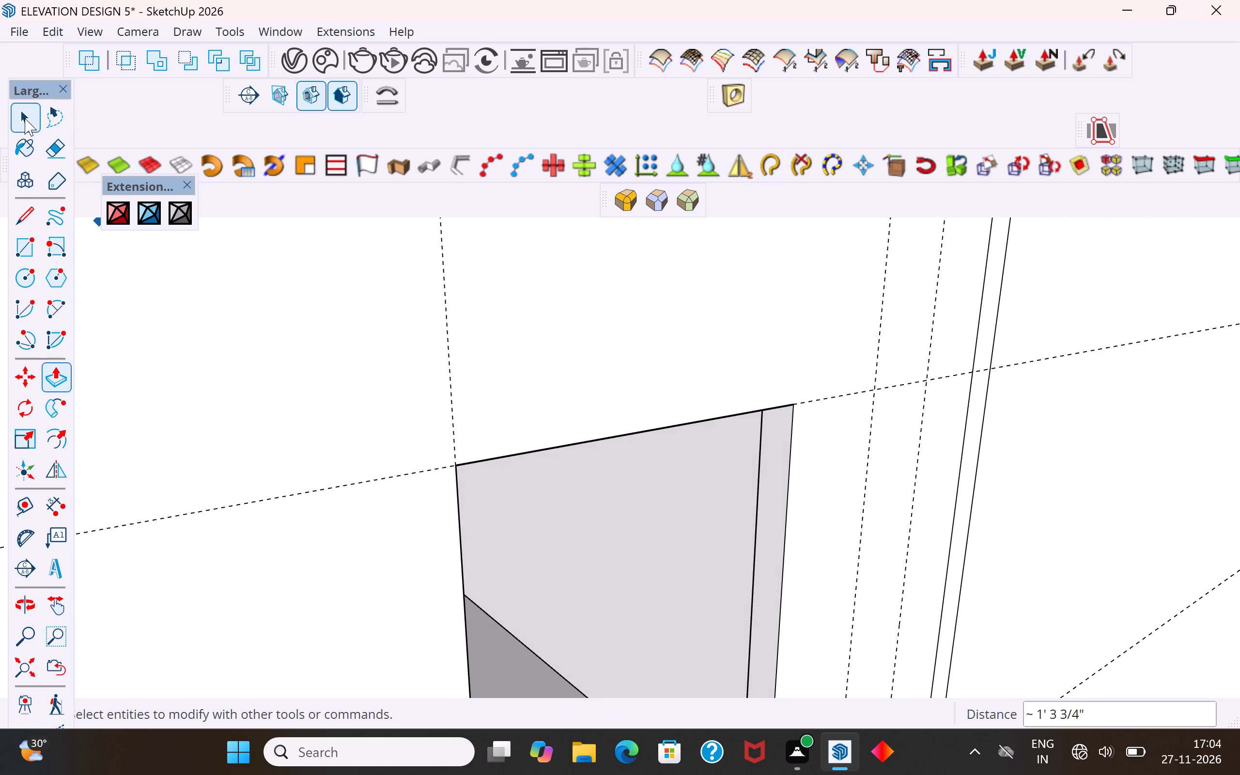
click(25, 118)
click(774, 484)
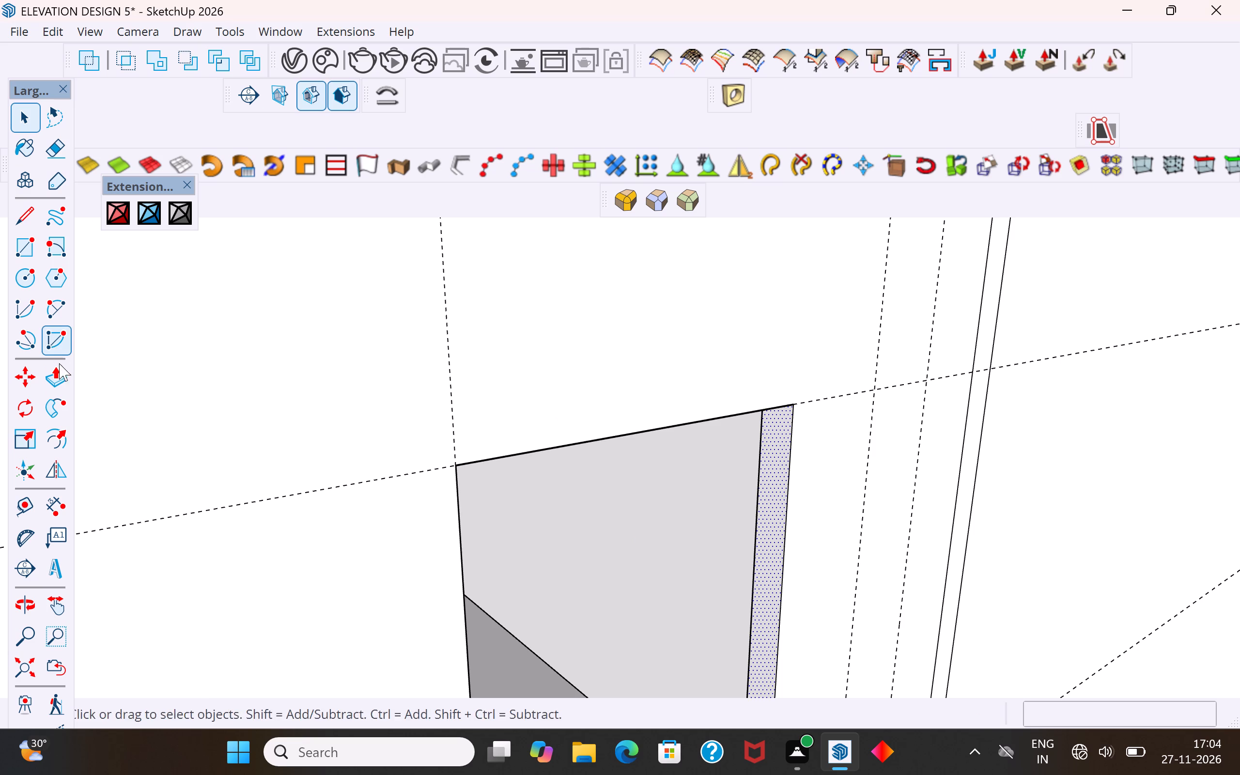
click(56, 372)
click(786, 538)
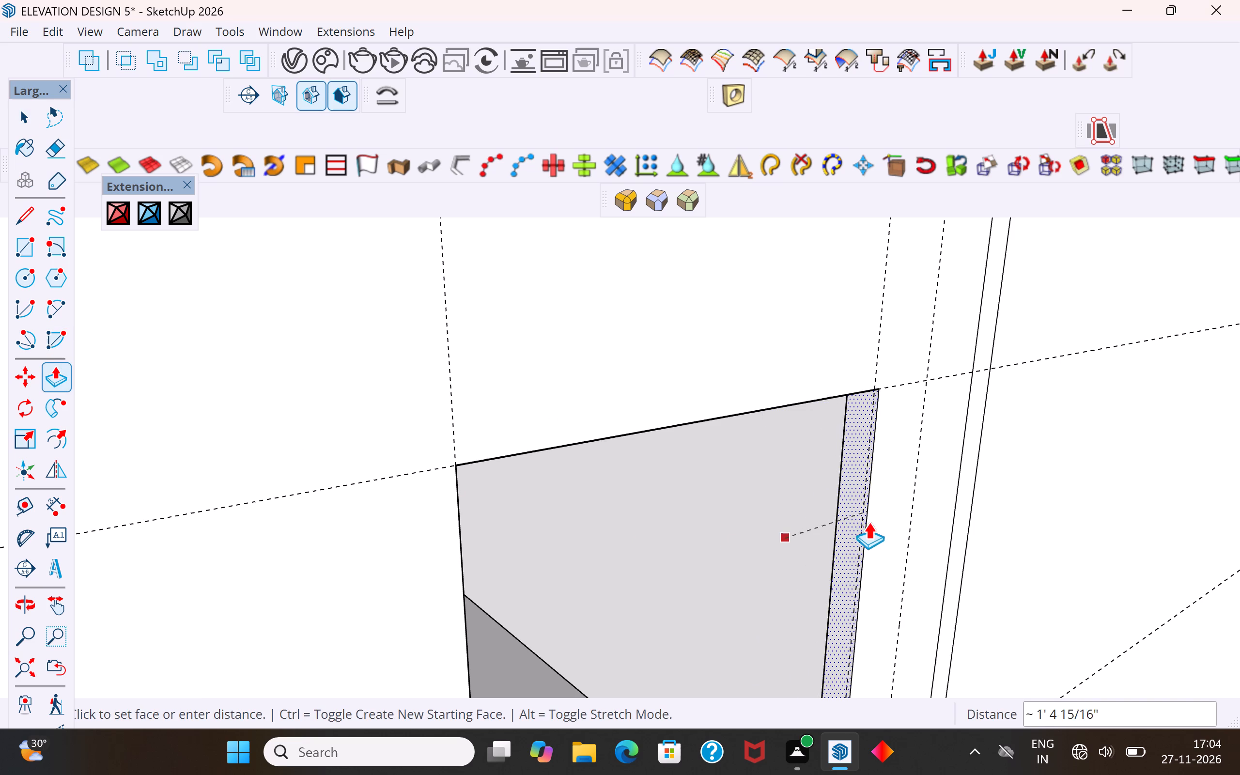
click(861, 514)
scroll(493, 311, down, 20)
scroll(493, 311, down, 1)
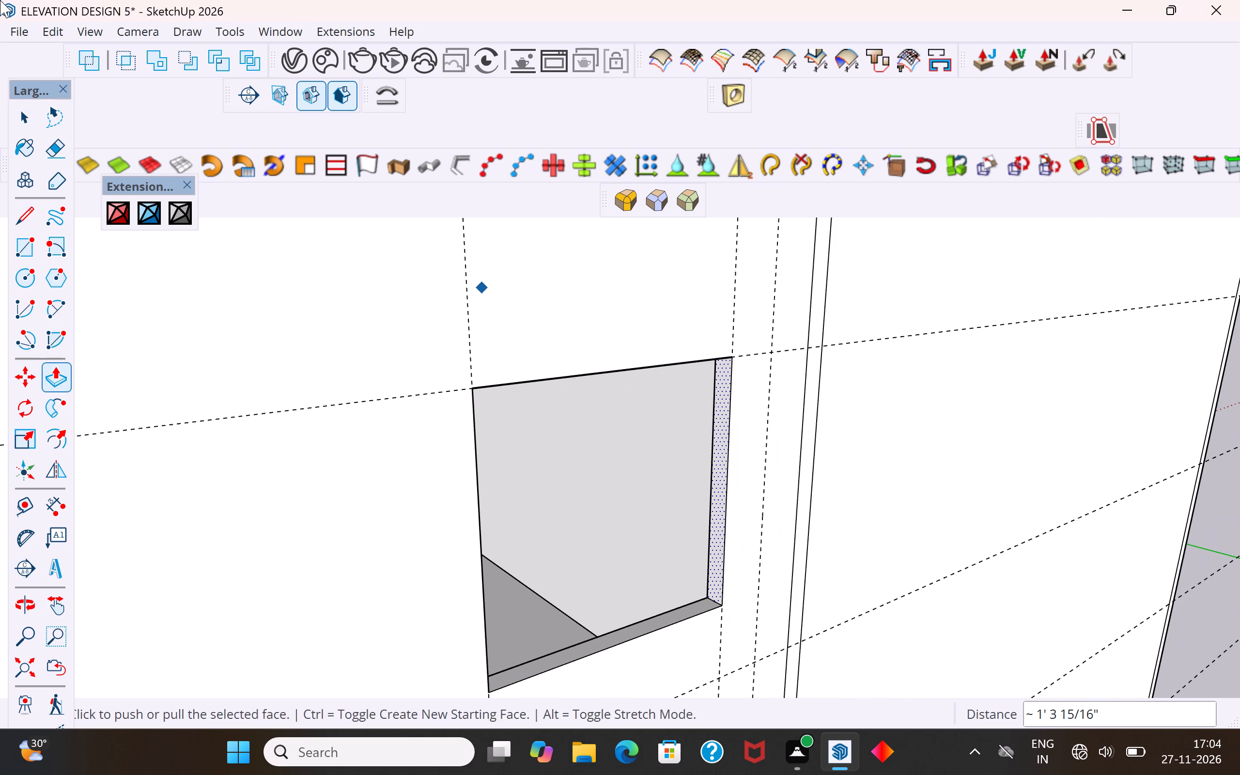
click(27, 126)
Push the sill of the same upper window down about 1' 7 1/16" to the horizontal guide line.
scroll(445, 374, down, 11)
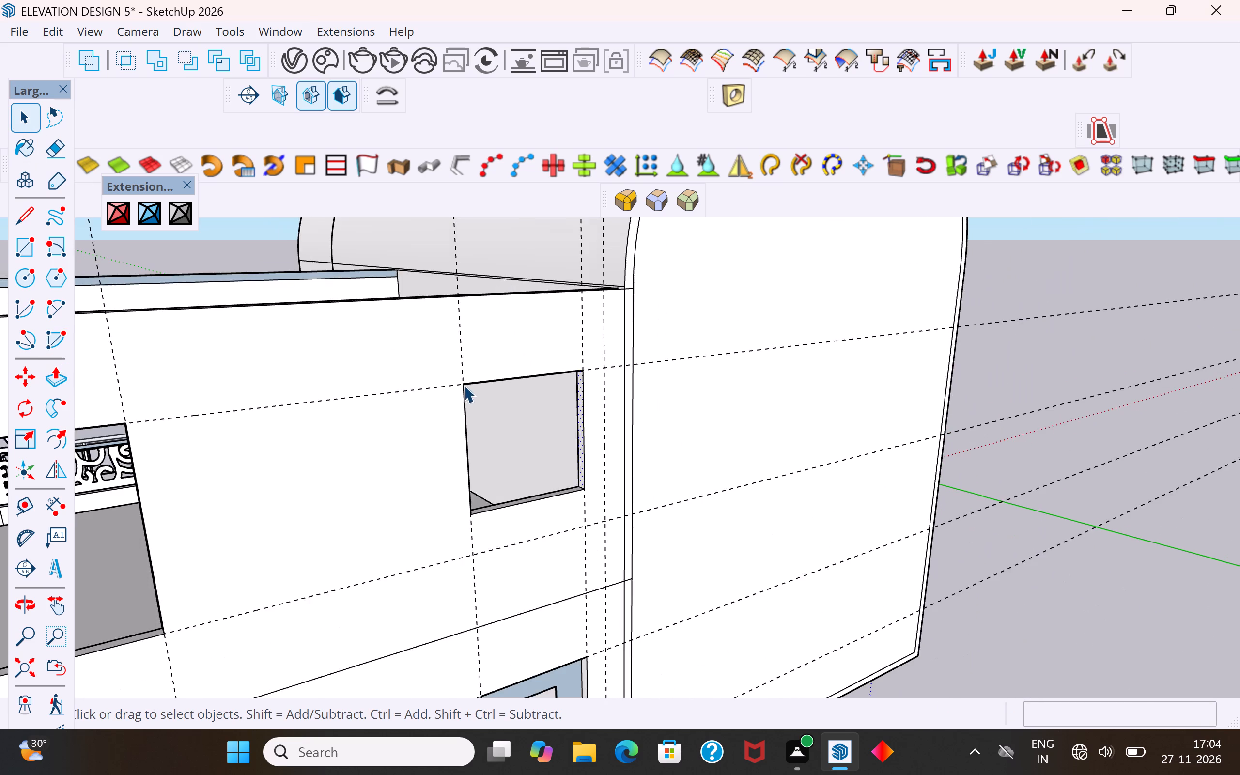
click(968, 385)
middle_drag(488, 619, 487, 677)
scroll(509, 495, down, 5)
middle_drag(510, 577, 506, 605)
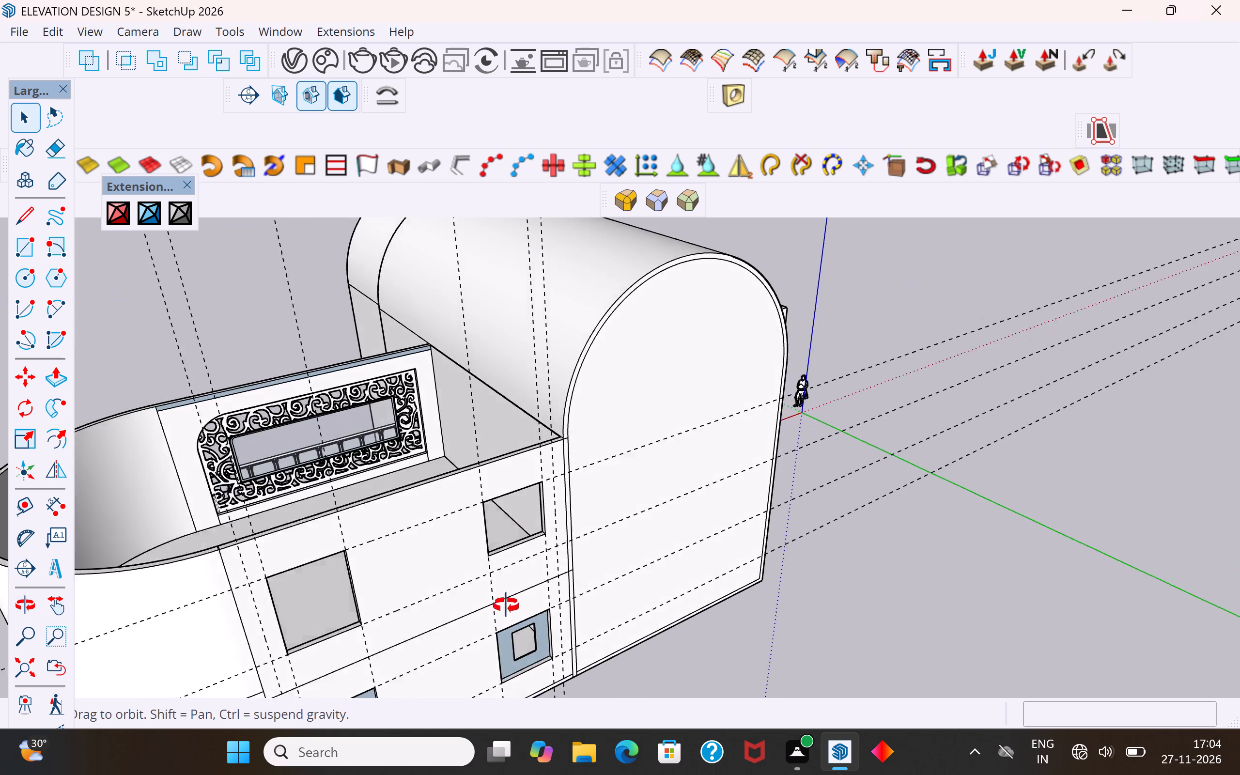
middle_drag(506, 605, 506, 608)
scroll(512, 604, up, 9)
middle_drag(536, 595, 553, 635)
scroll(547, 587, up, 4)
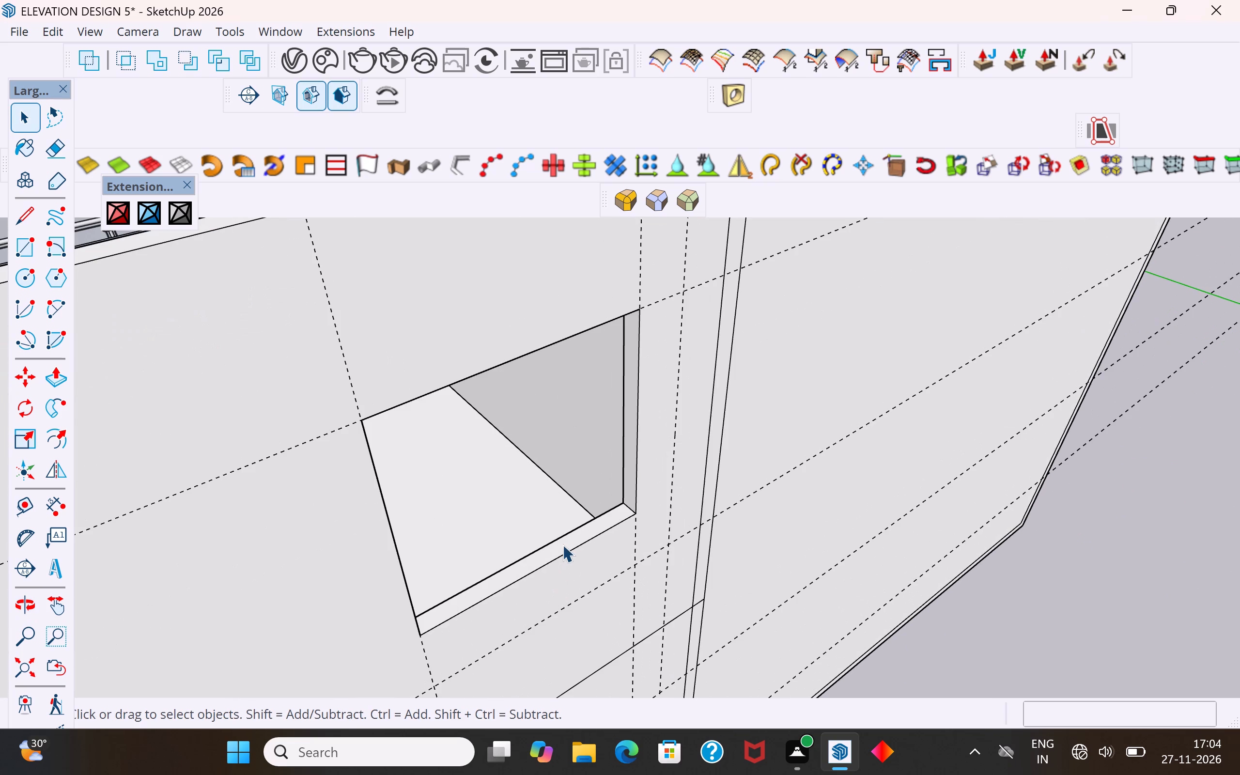
click(562, 544)
click(62, 370)
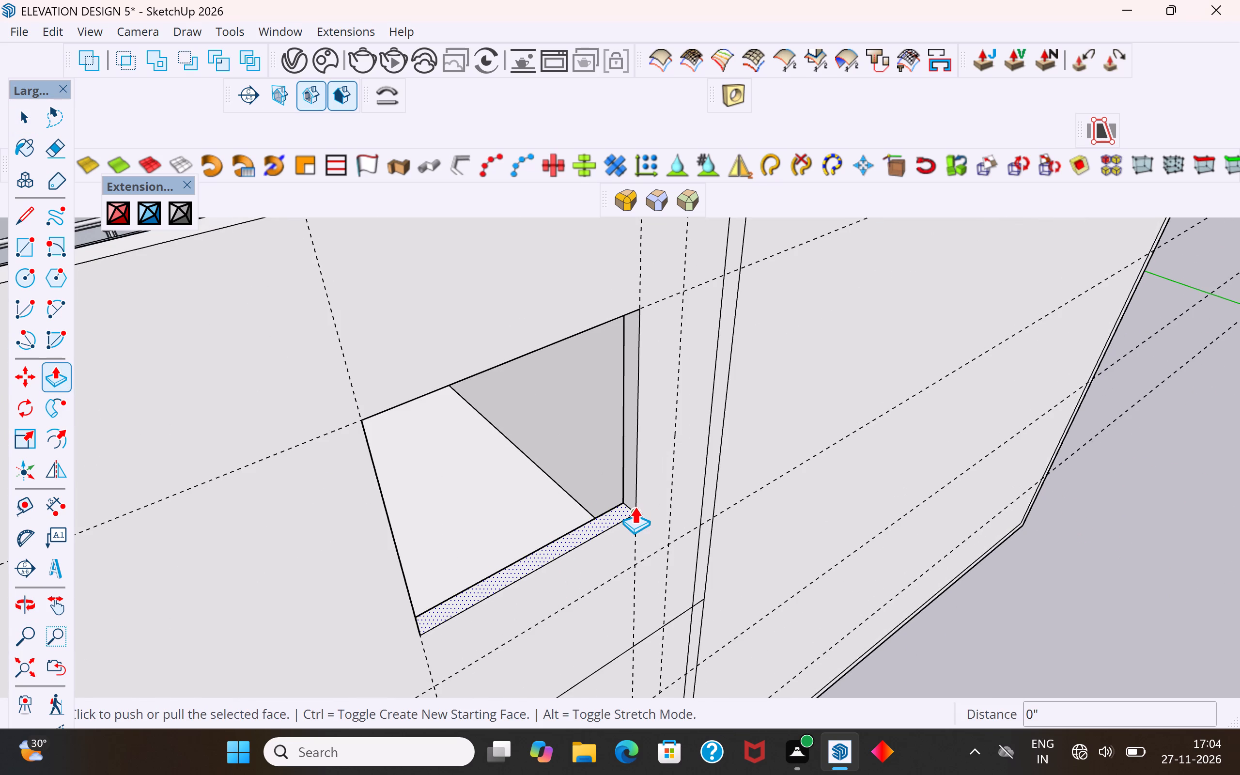
click(629, 510)
click(629, 566)
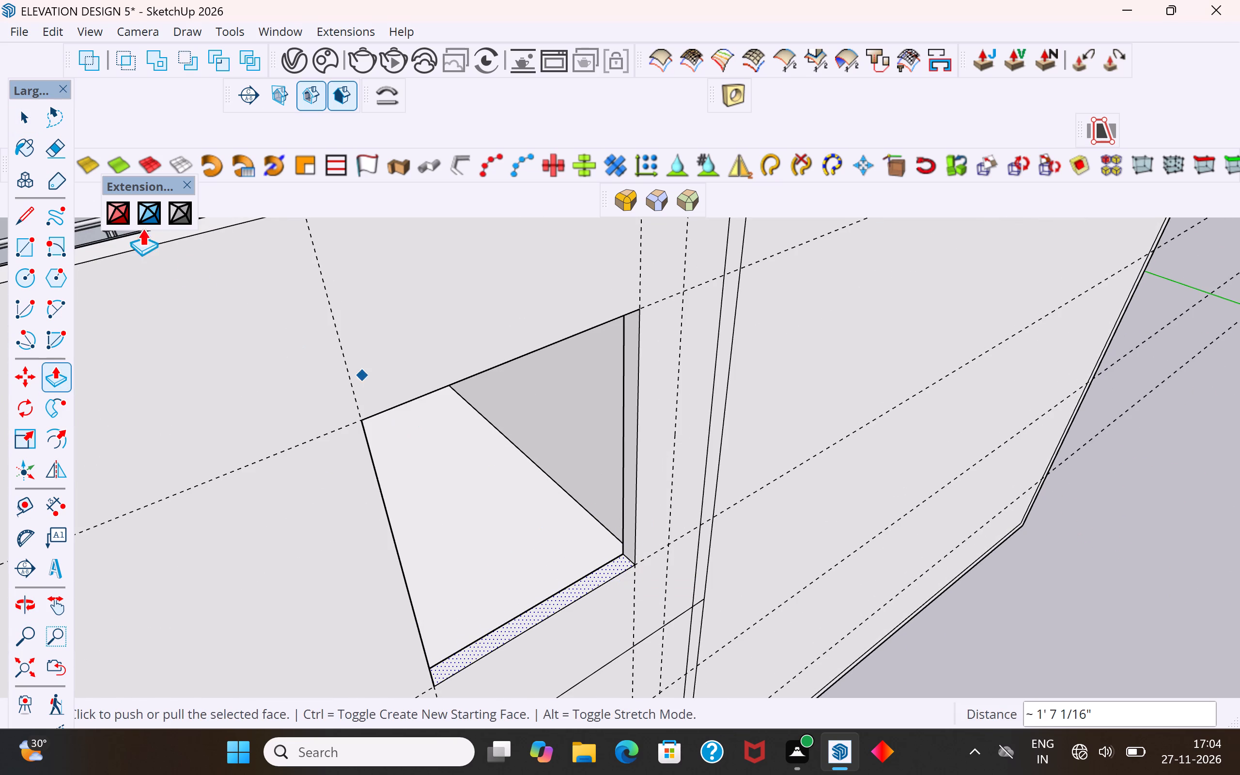
click(27, 112)
click(1024, 623)
Open the light-blue panel in the lower window farther from the curved end for editing and select its face.
scroll(734, 479, down, 5)
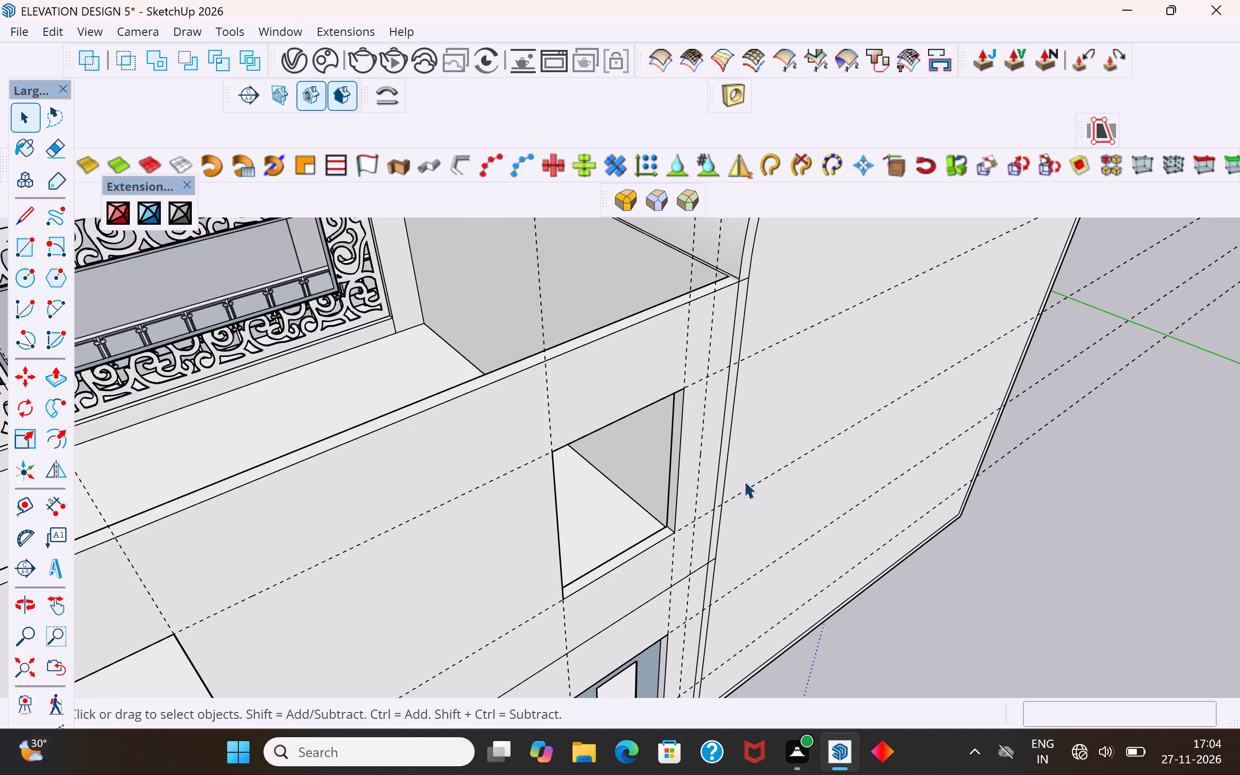
scroll(744, 481, down, 8)
middle_drag(813, 534, 588, 383)
scroll(545, 538, up, 6)
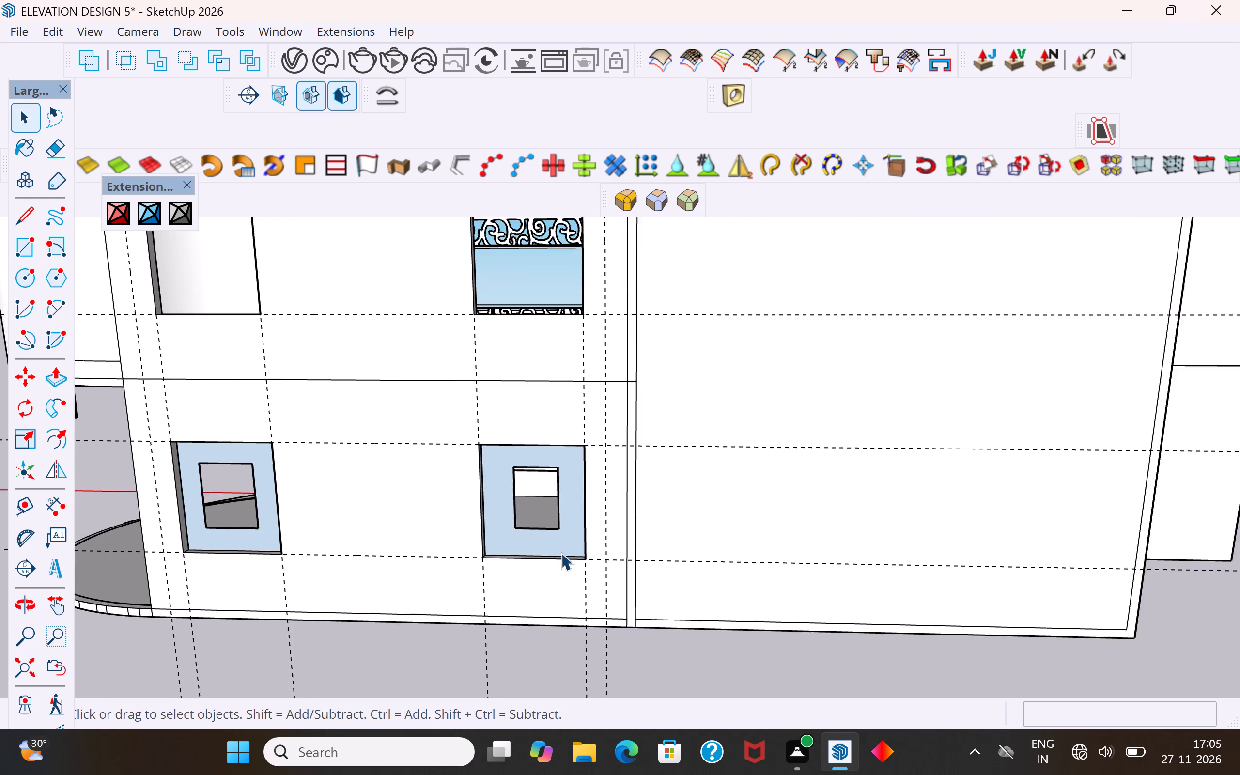
scroll(561, 553, up, 8)
middle_drag(575, 521, 583, 473)
click(583, 477)
middle_drag(601, 496, 635, 503)
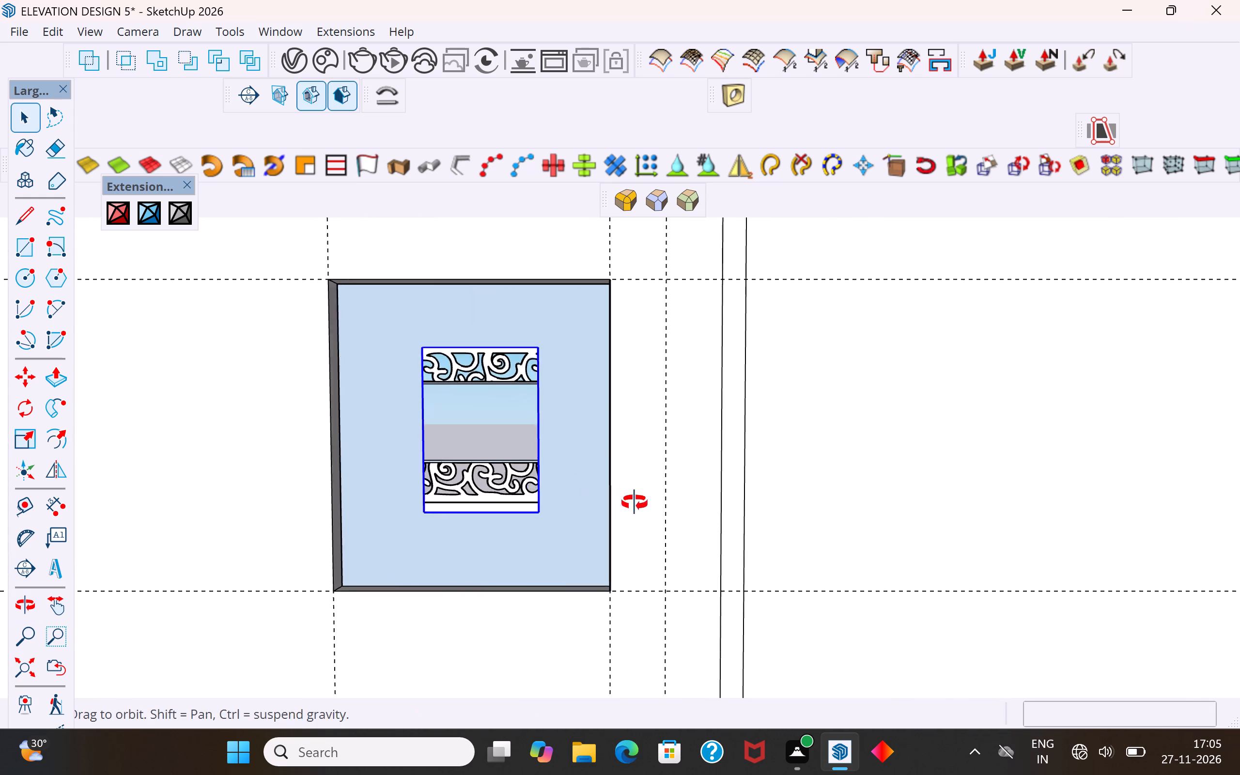
middle_drag(635, 503, 675, 503)
double_click(583, 522)
click(582, 522)
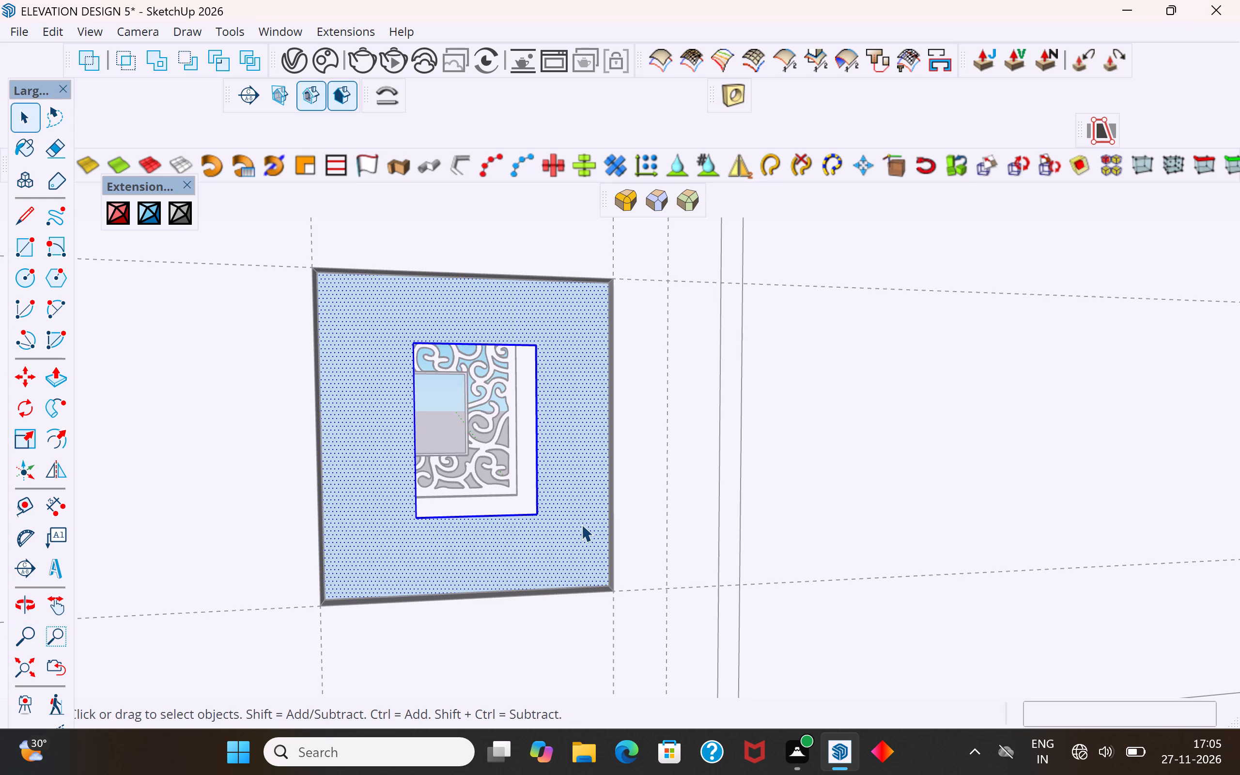
Cut the panel open at the lower window farther from the curved end by drawing a 5' by 5' 7" rectangle and deleting its face.
middle_drag(384, 431, 310, 419)
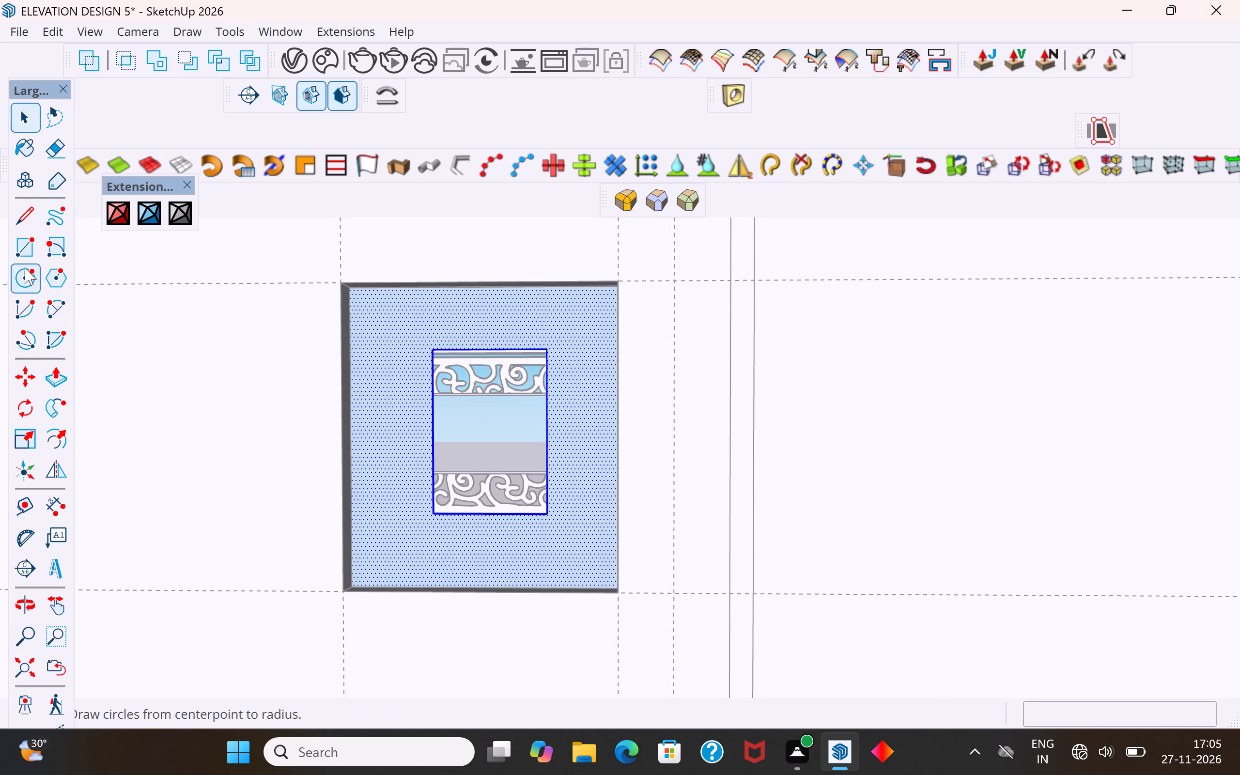
click(20, 248)
scroll(401, 400, up, 6)
scroll(378, 447, down, 5)
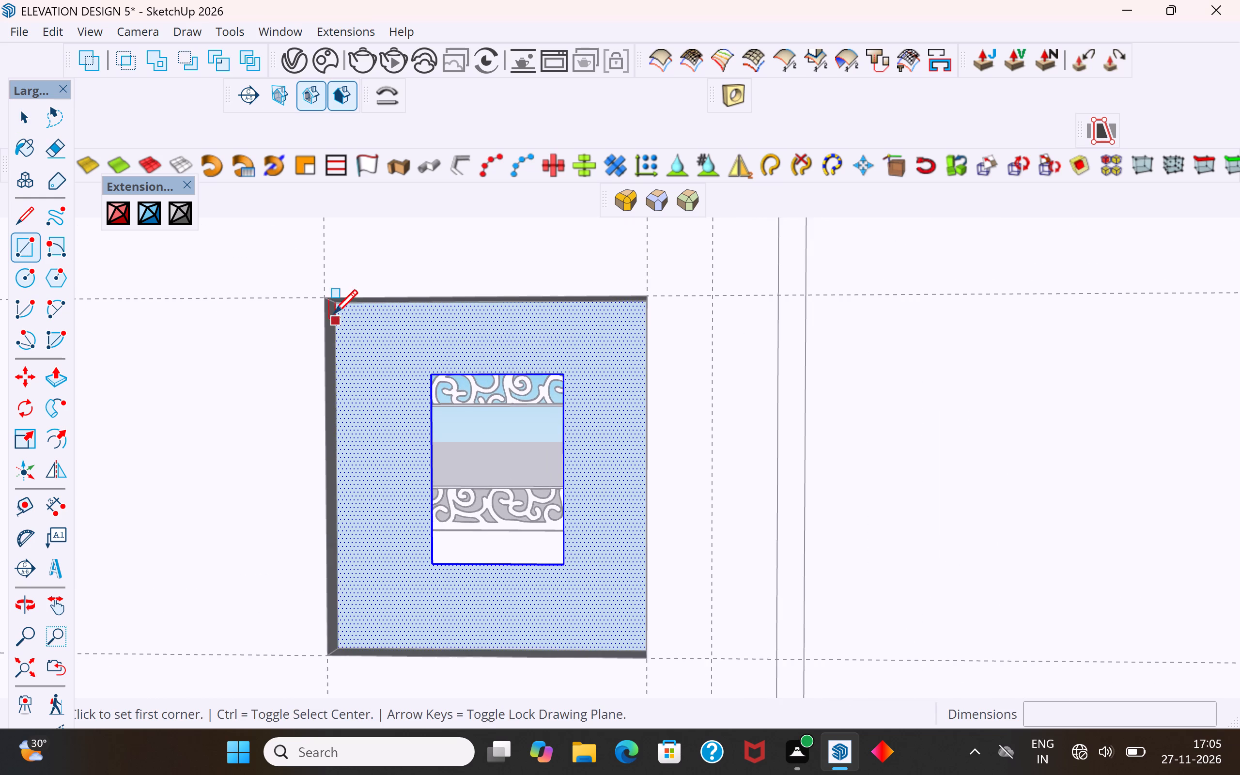
scroll(332, 312, up, 1)
middle_drag(332, 312, 323, 245)
scroll(326, 276, up, 6)
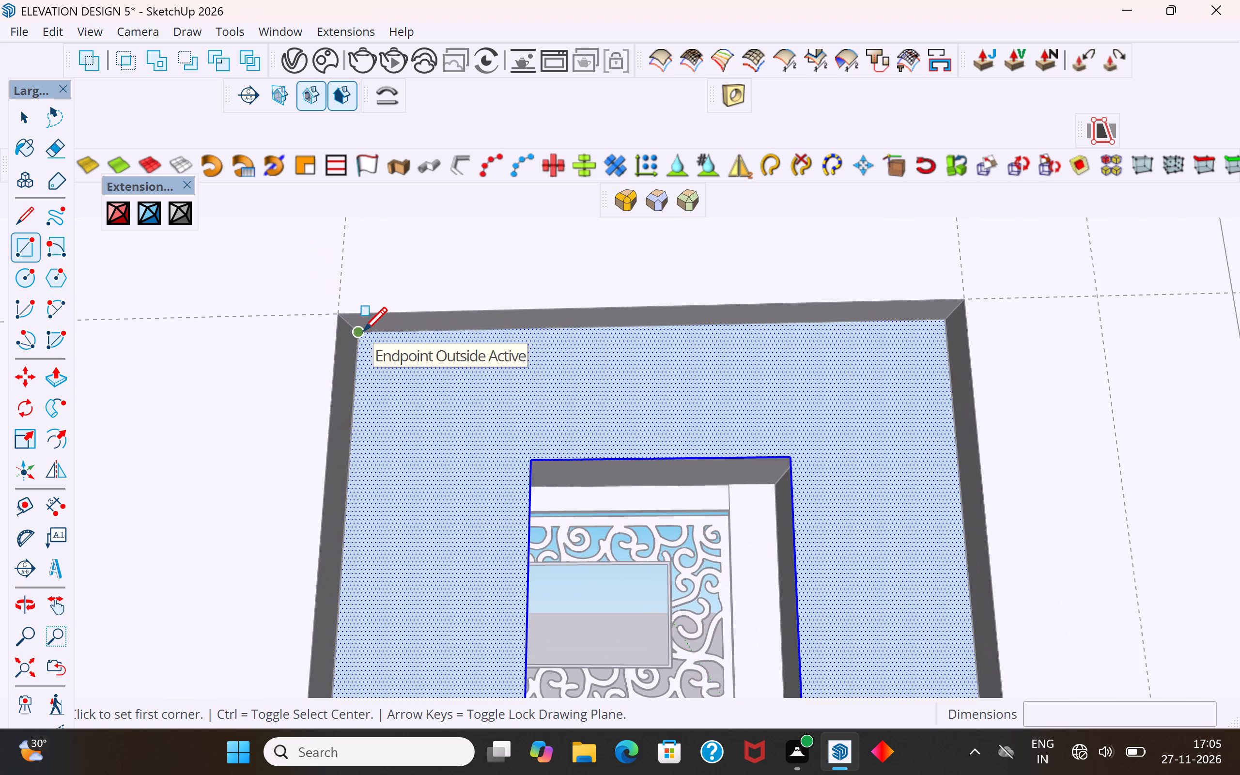
click(363, 333)
scroll(369, 354, down, 11)
middle_drag(375, 373, 504, 565)
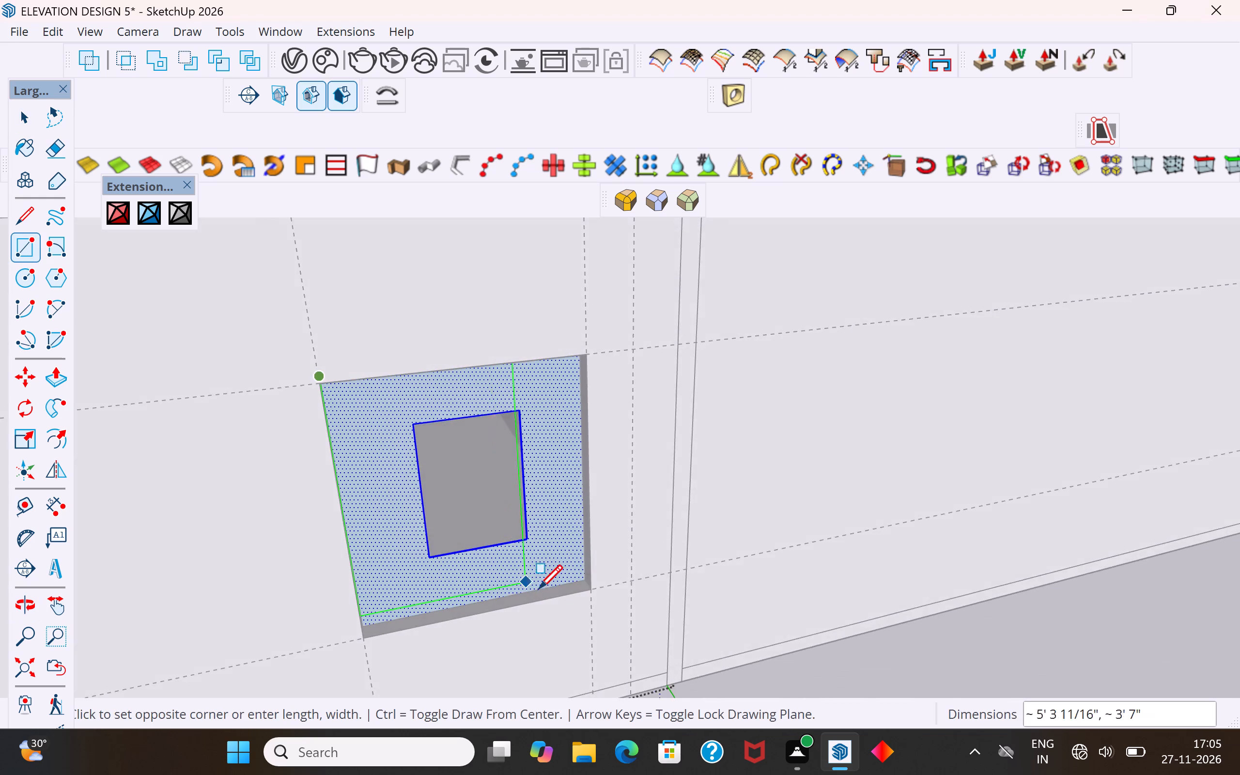
scroll(540, 592, up, 5)
click(612, 570)
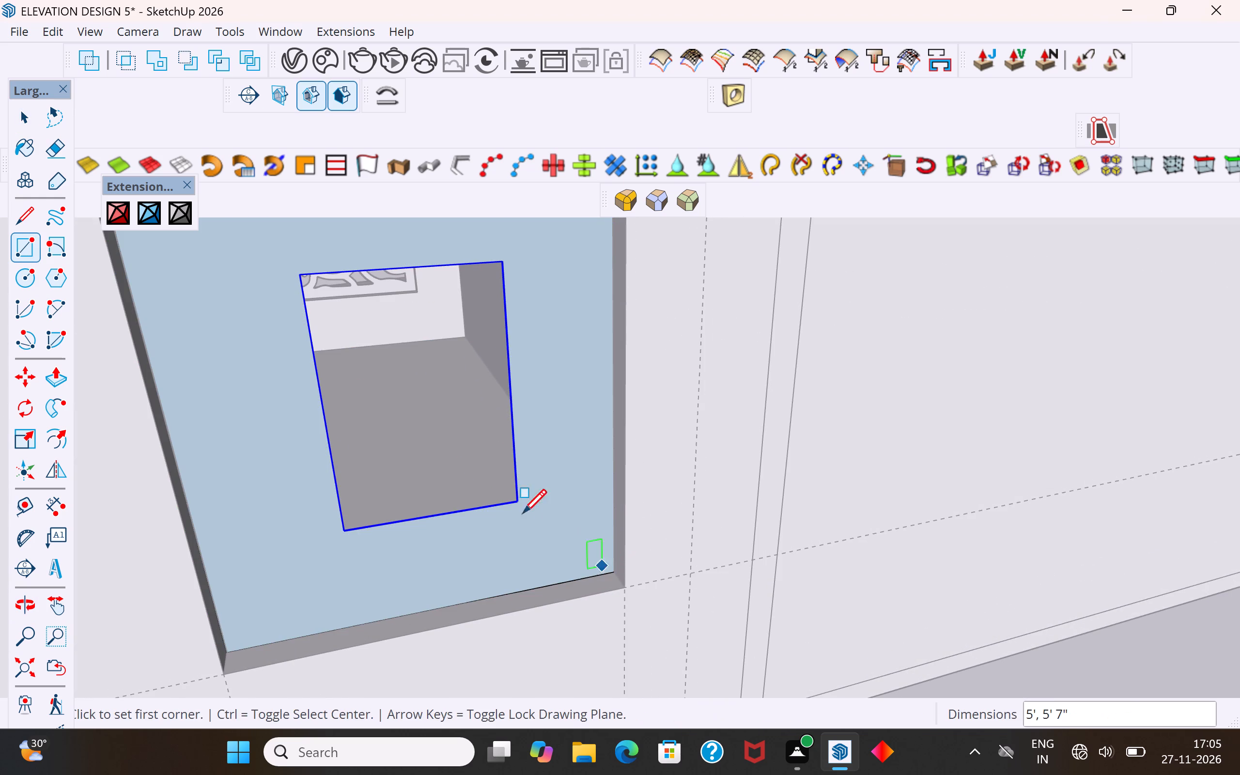
click(26, 114)
click(287, 472)
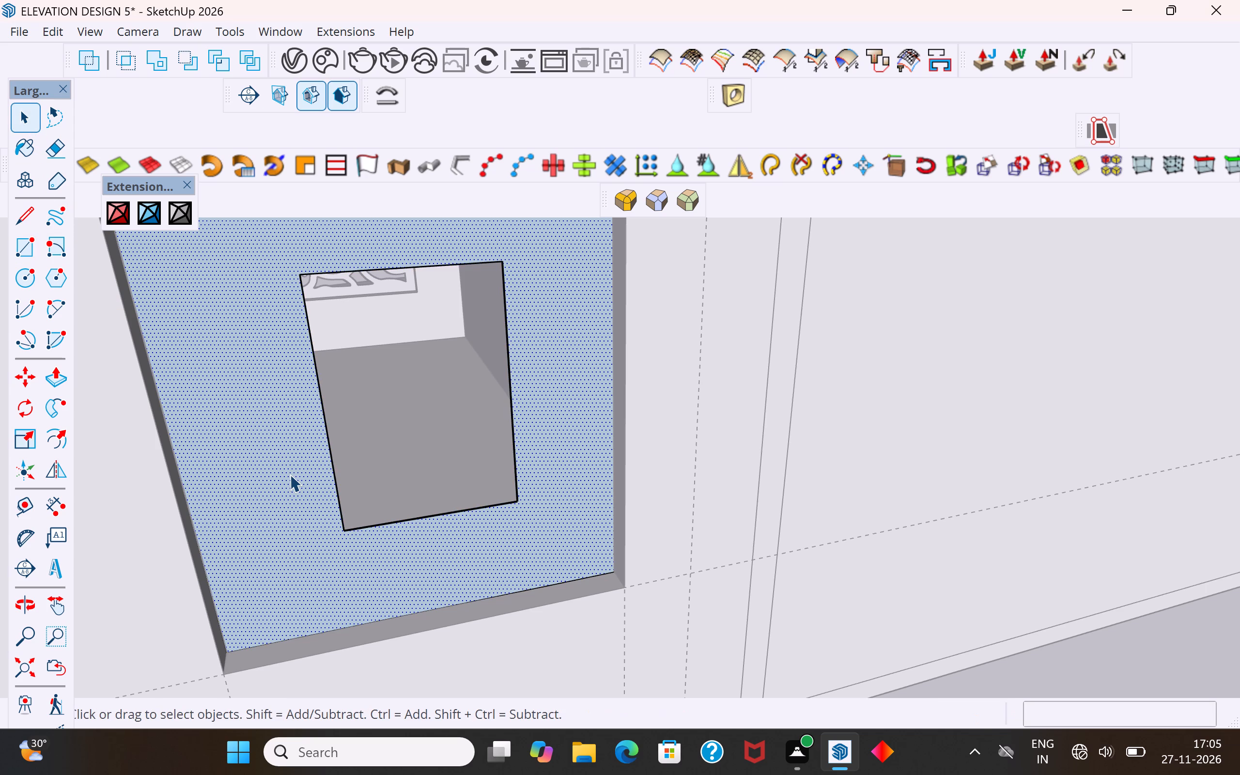
key(Delete)
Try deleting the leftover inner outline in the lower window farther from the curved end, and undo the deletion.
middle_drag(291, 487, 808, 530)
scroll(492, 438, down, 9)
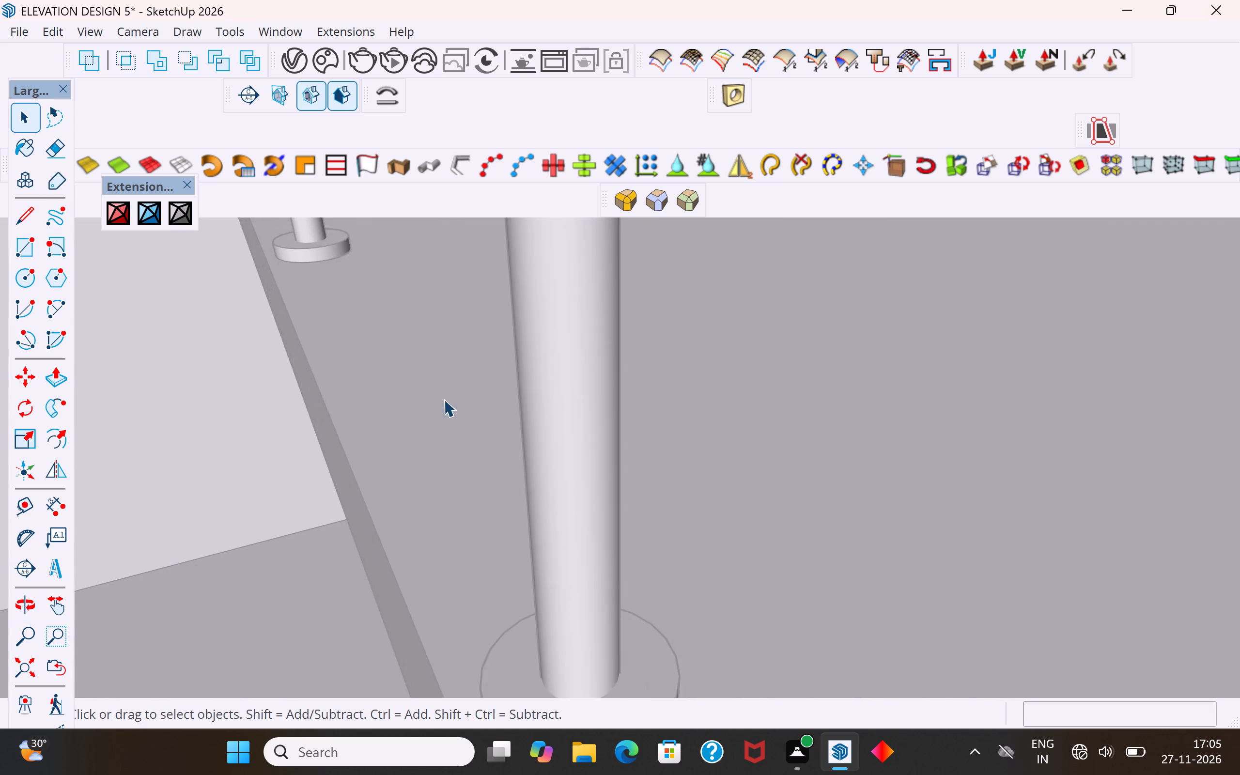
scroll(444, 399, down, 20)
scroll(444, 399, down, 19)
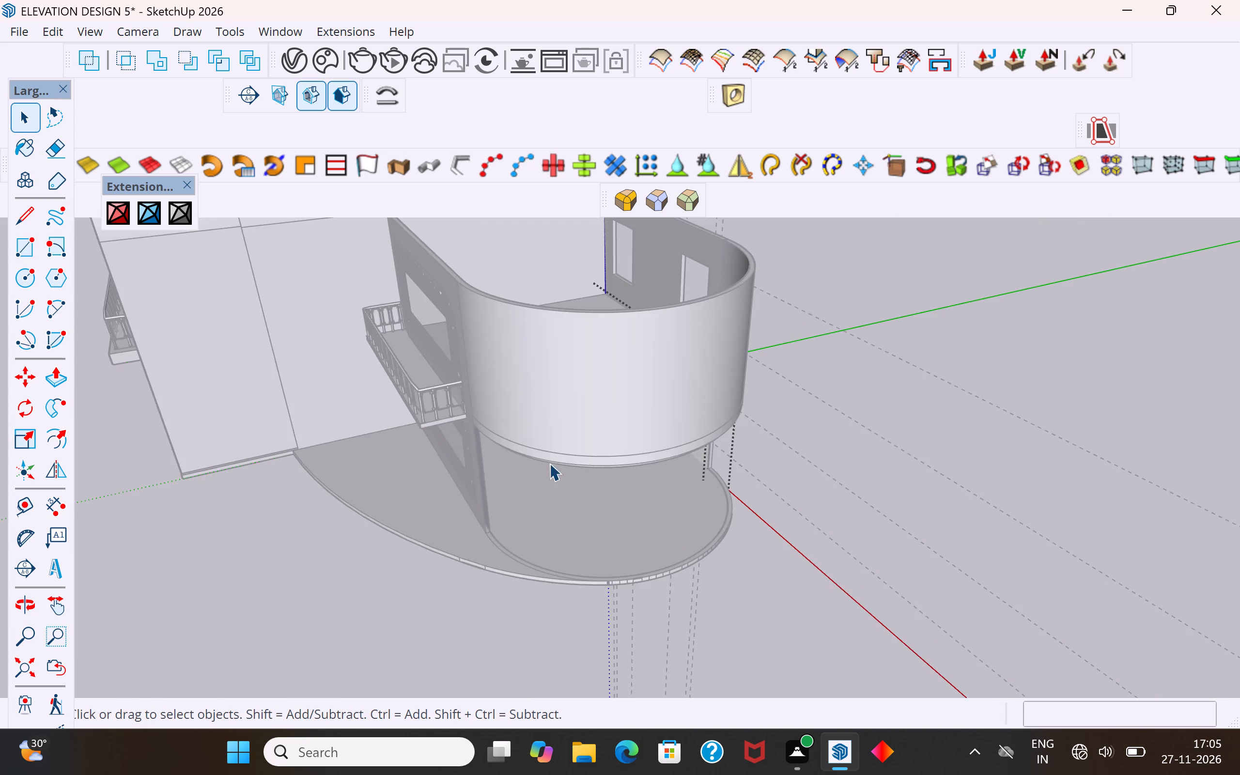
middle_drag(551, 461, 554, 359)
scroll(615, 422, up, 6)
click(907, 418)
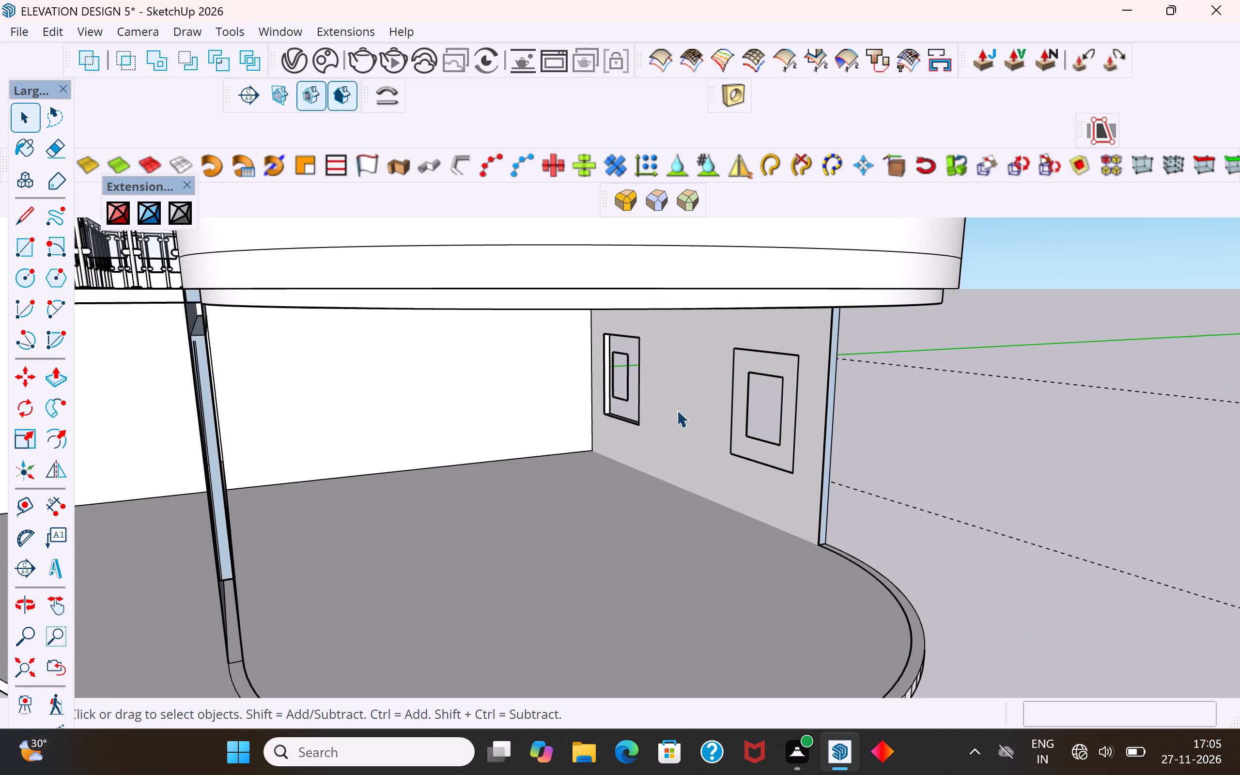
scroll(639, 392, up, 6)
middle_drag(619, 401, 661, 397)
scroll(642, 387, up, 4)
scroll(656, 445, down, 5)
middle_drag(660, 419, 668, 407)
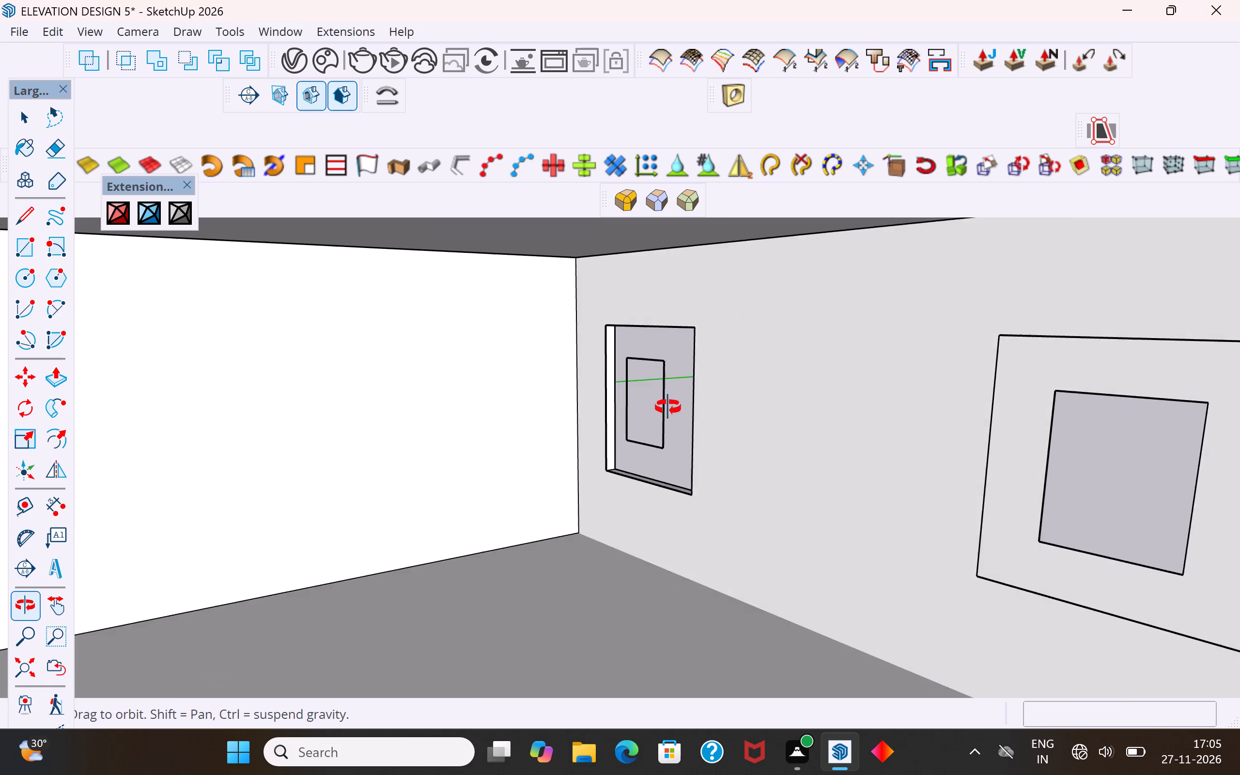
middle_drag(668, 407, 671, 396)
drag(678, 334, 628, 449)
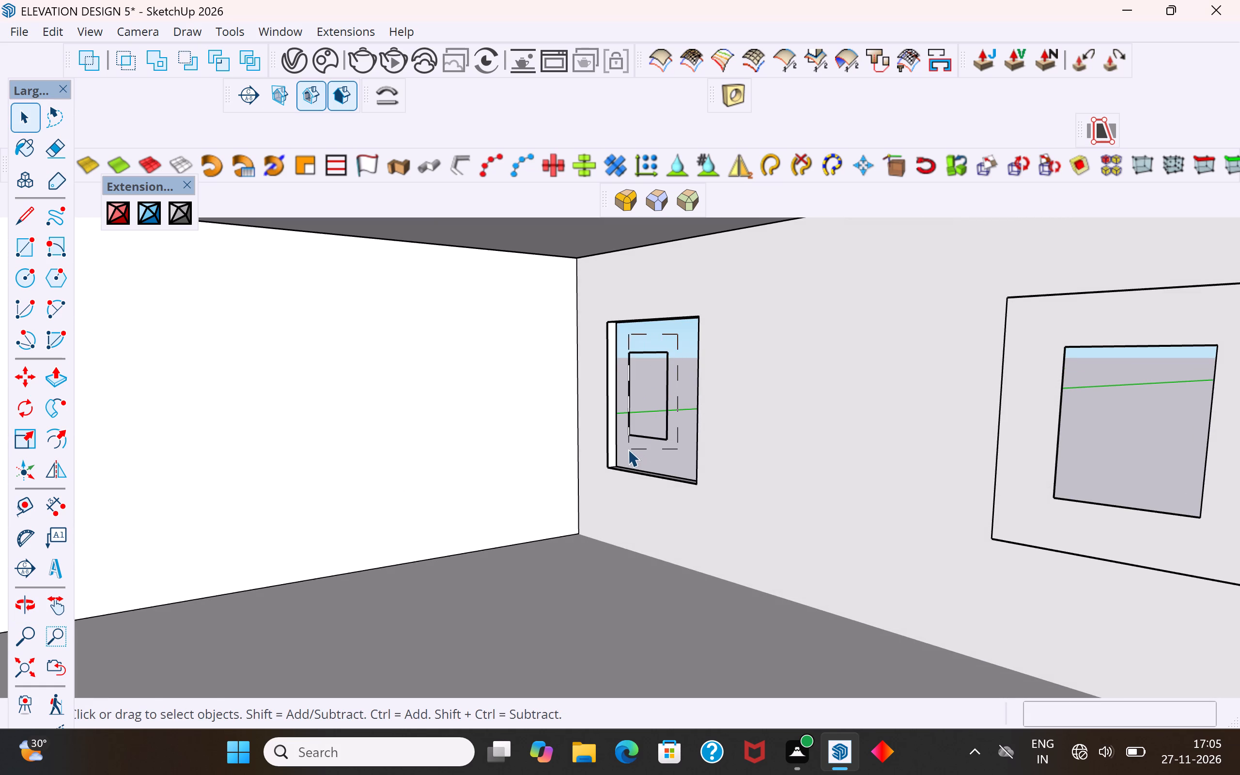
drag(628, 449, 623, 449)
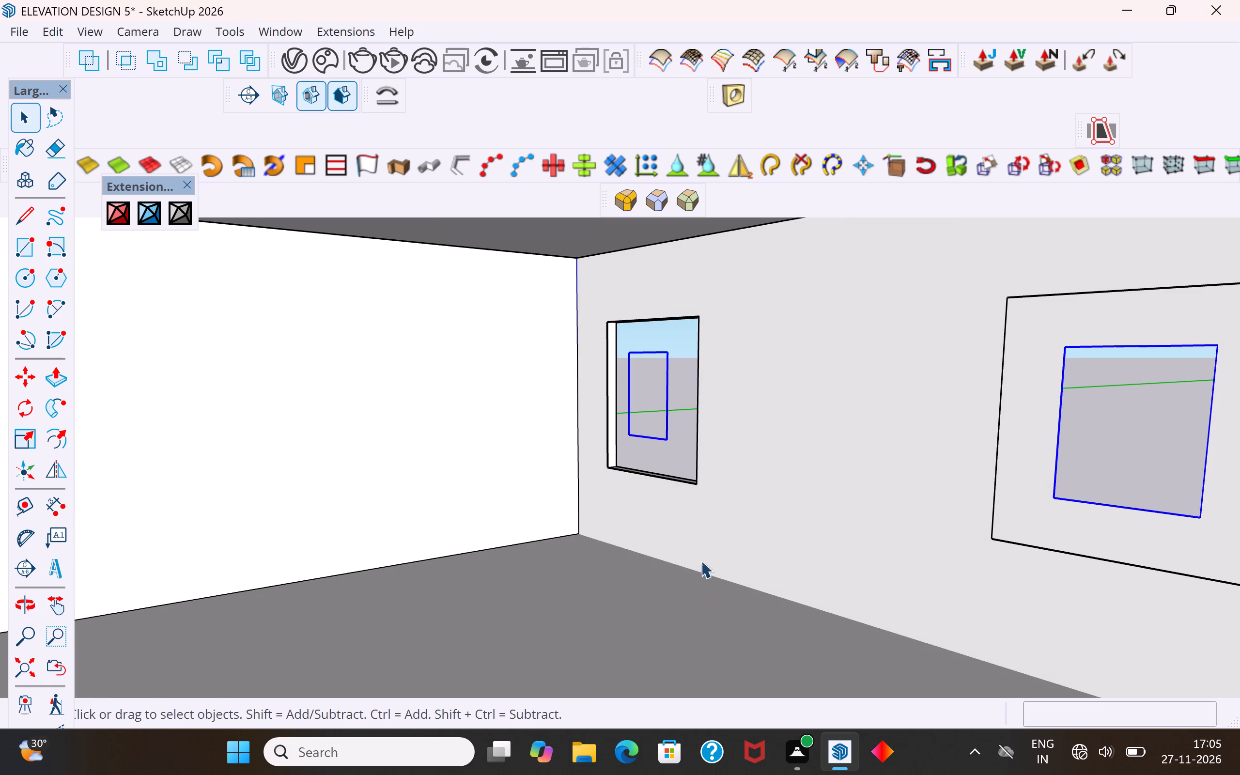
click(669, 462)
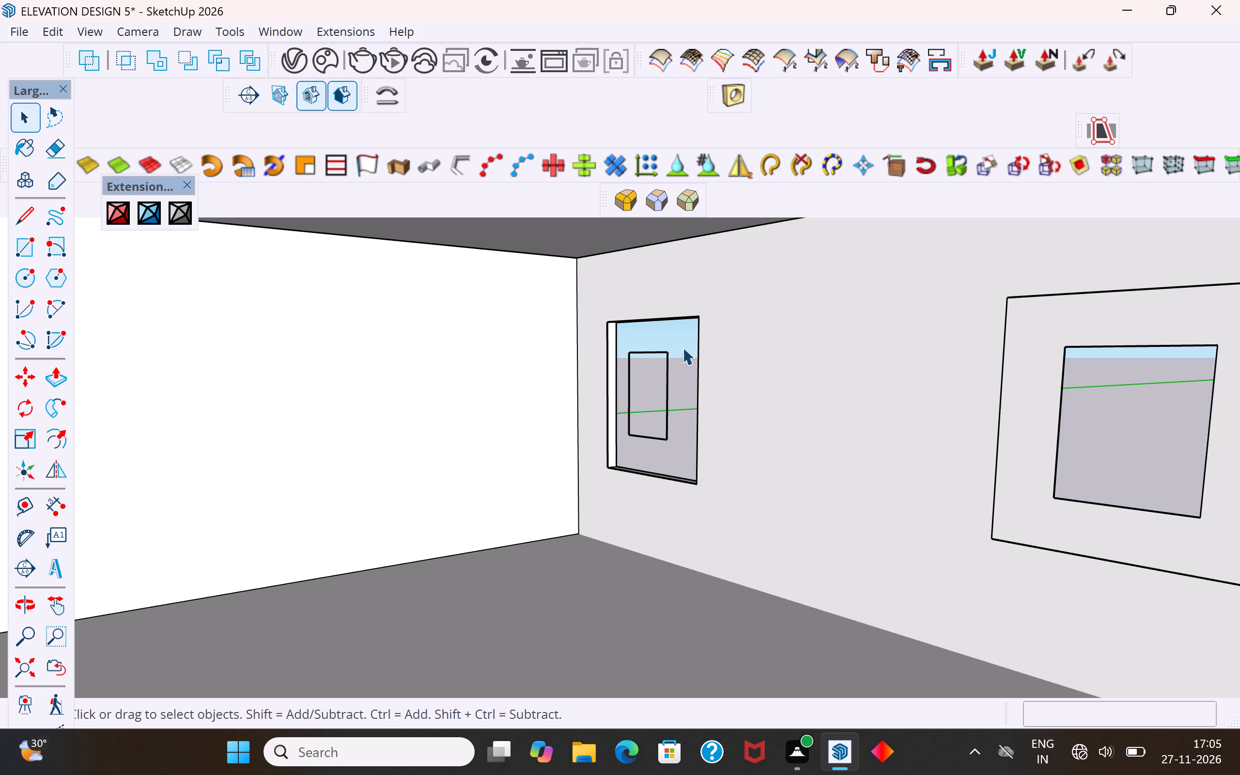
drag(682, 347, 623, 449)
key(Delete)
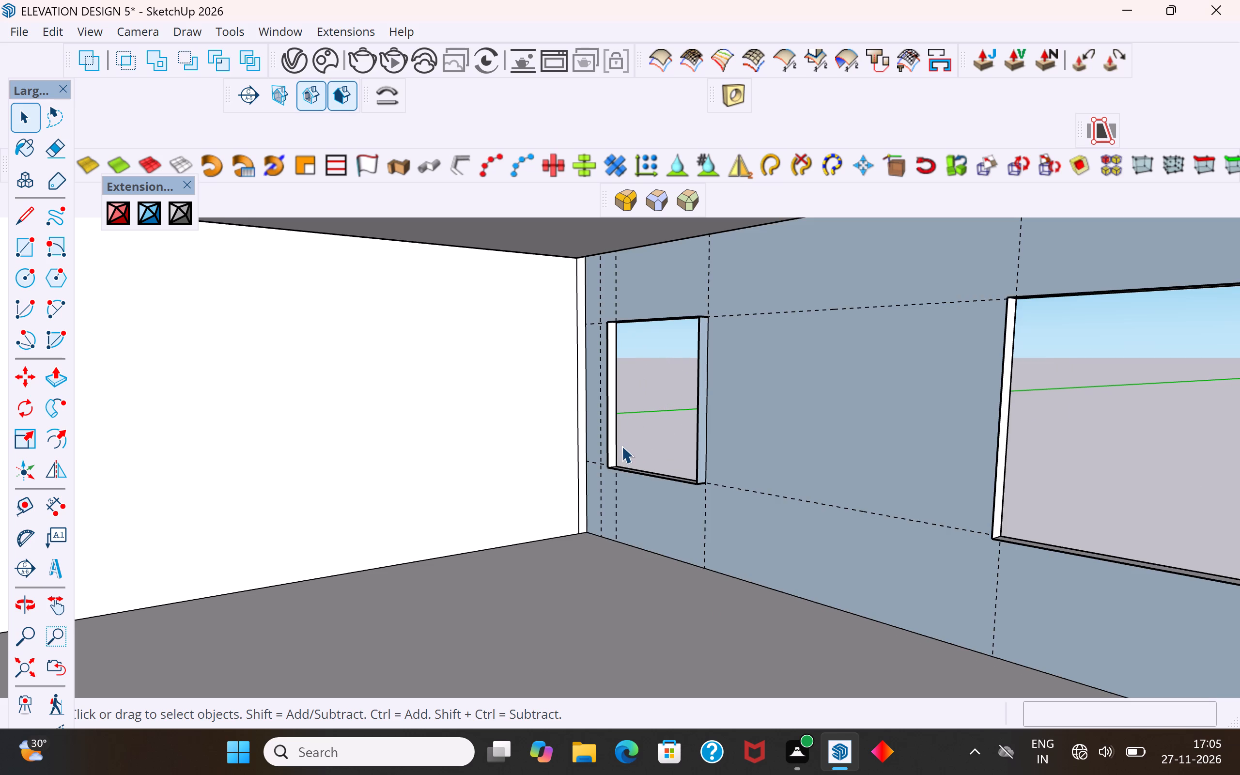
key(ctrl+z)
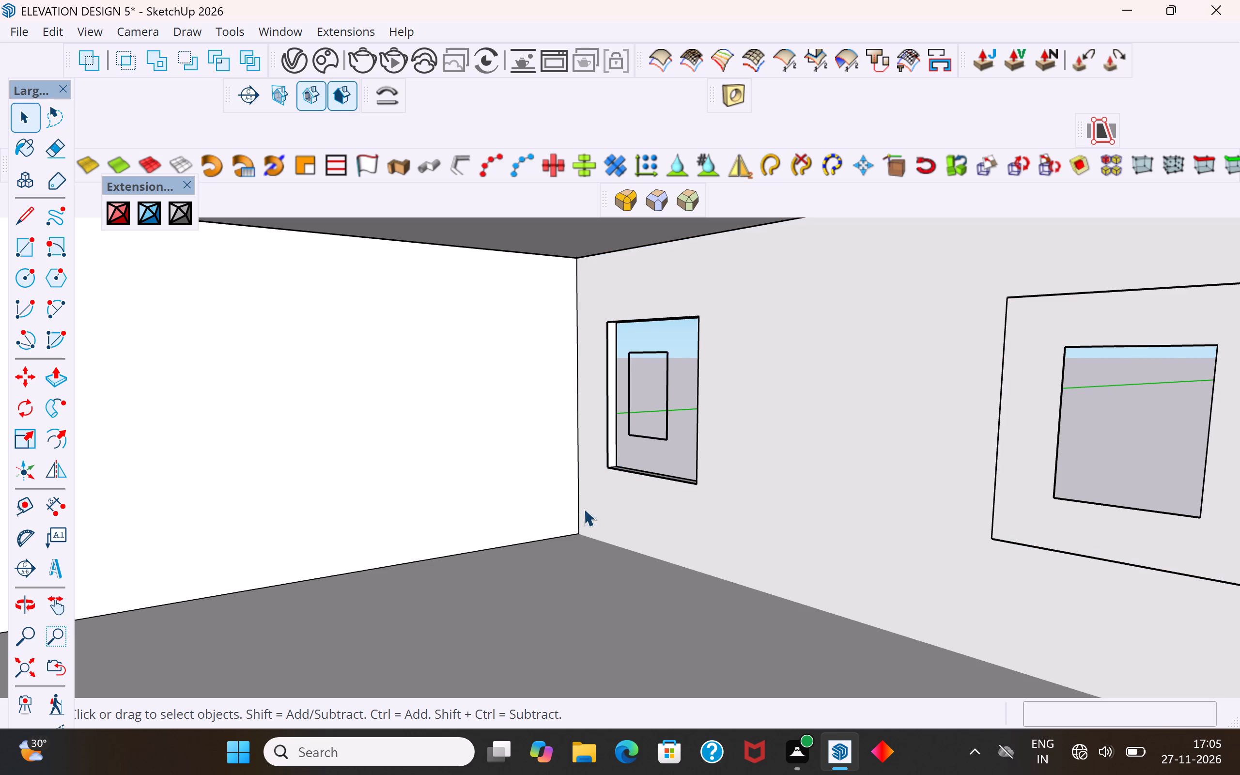
Reopen the inner wall panel and cut its lower window nearer the curved end, drawing a 5' 7" by 5' rectangle and deleting its face.
scroll(519, 550, down, 3)
middle_drag(682, 534, 692, 528)
triple_click(900, 540)
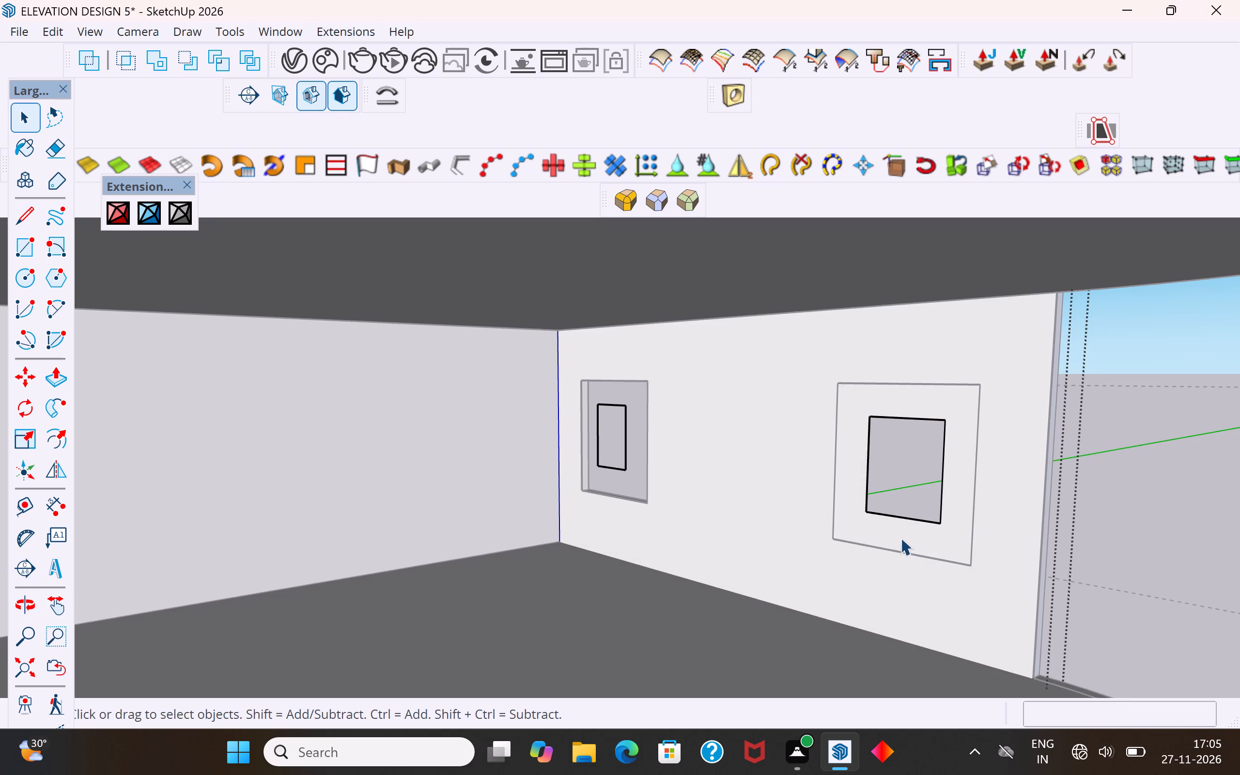
click(919, 532)
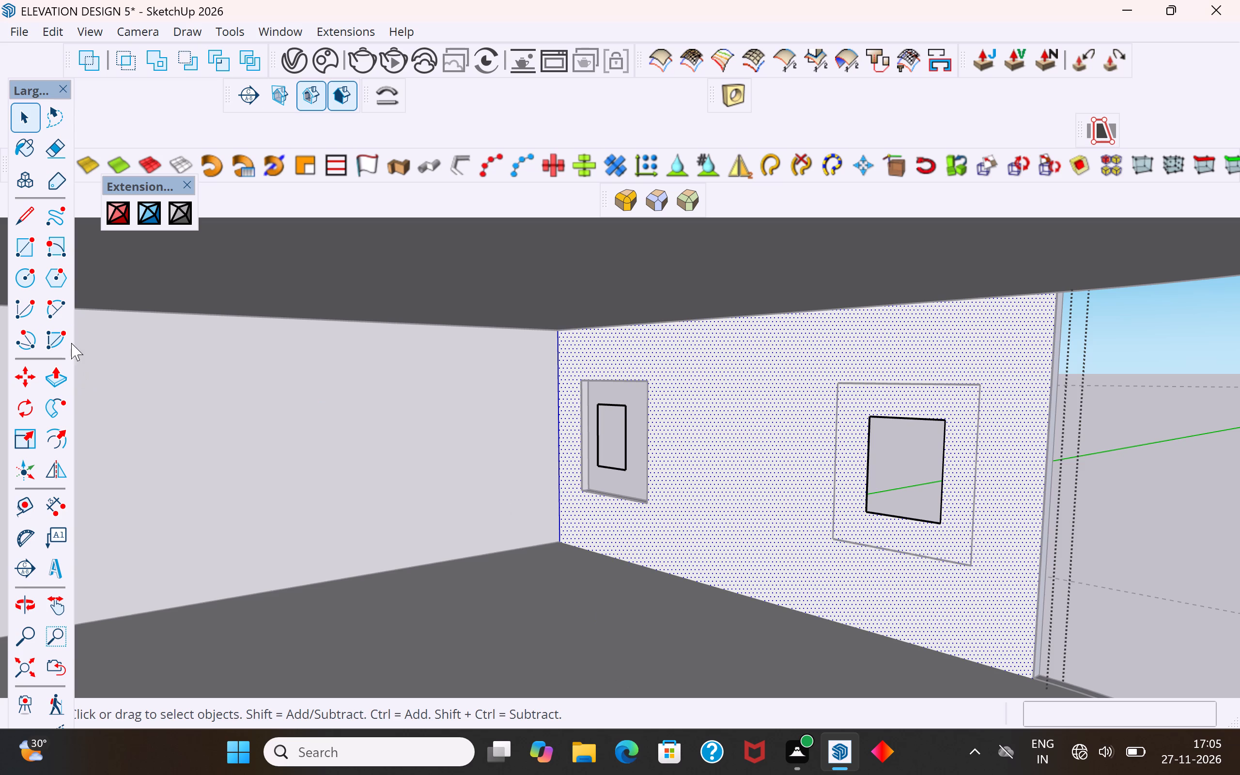
click(28, 244)
click(839, 386)
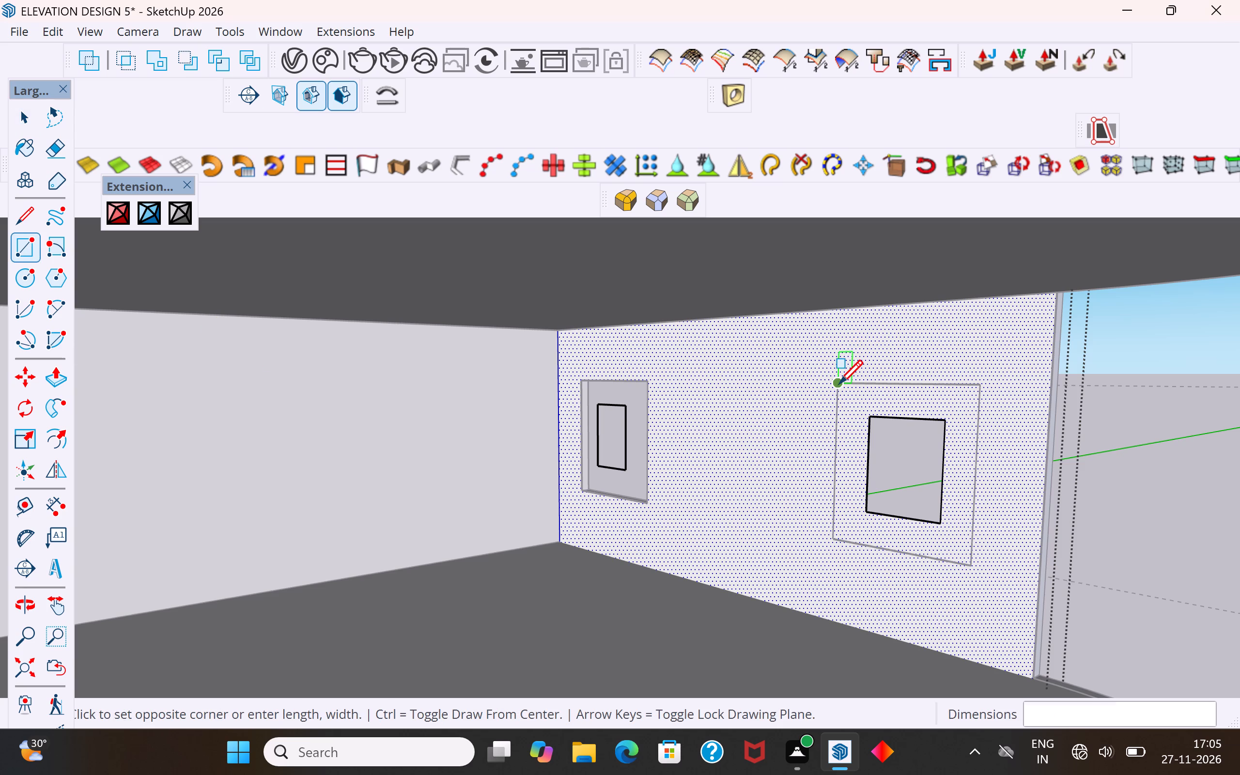
click(966, 565)
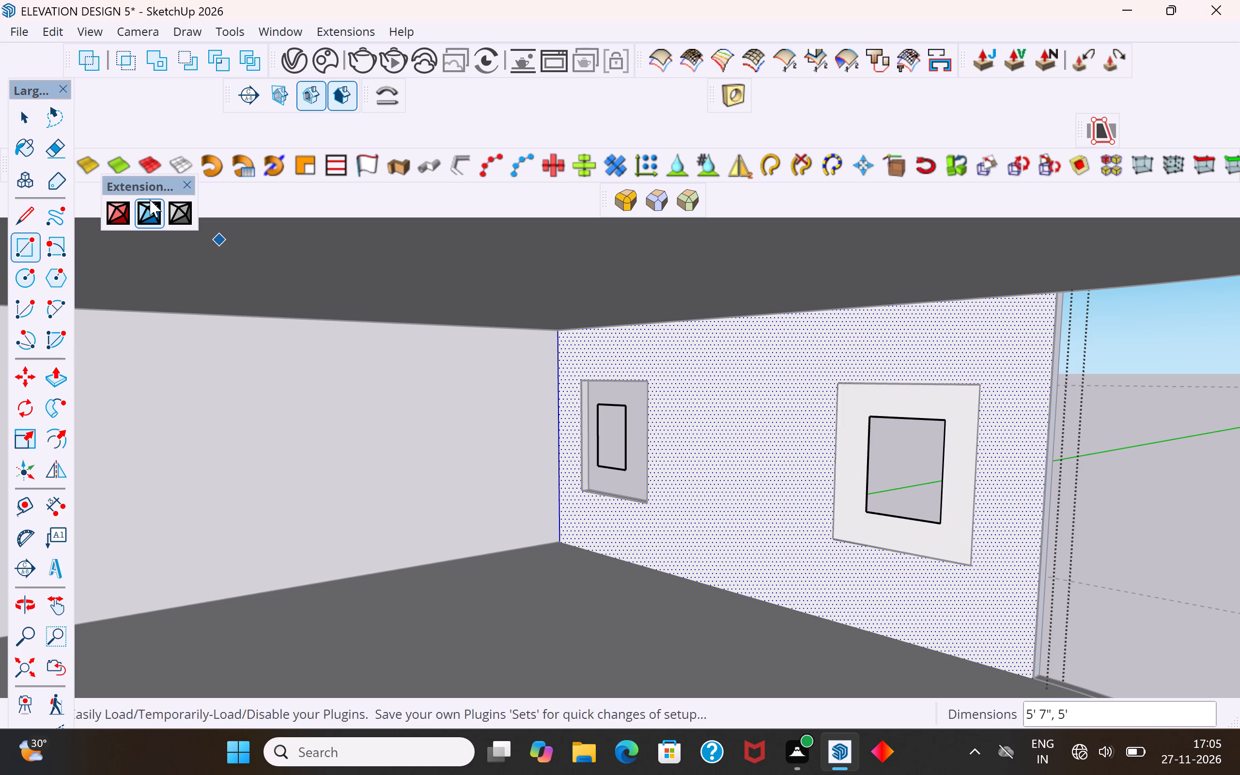
click(29, 113)
click(943, 540)
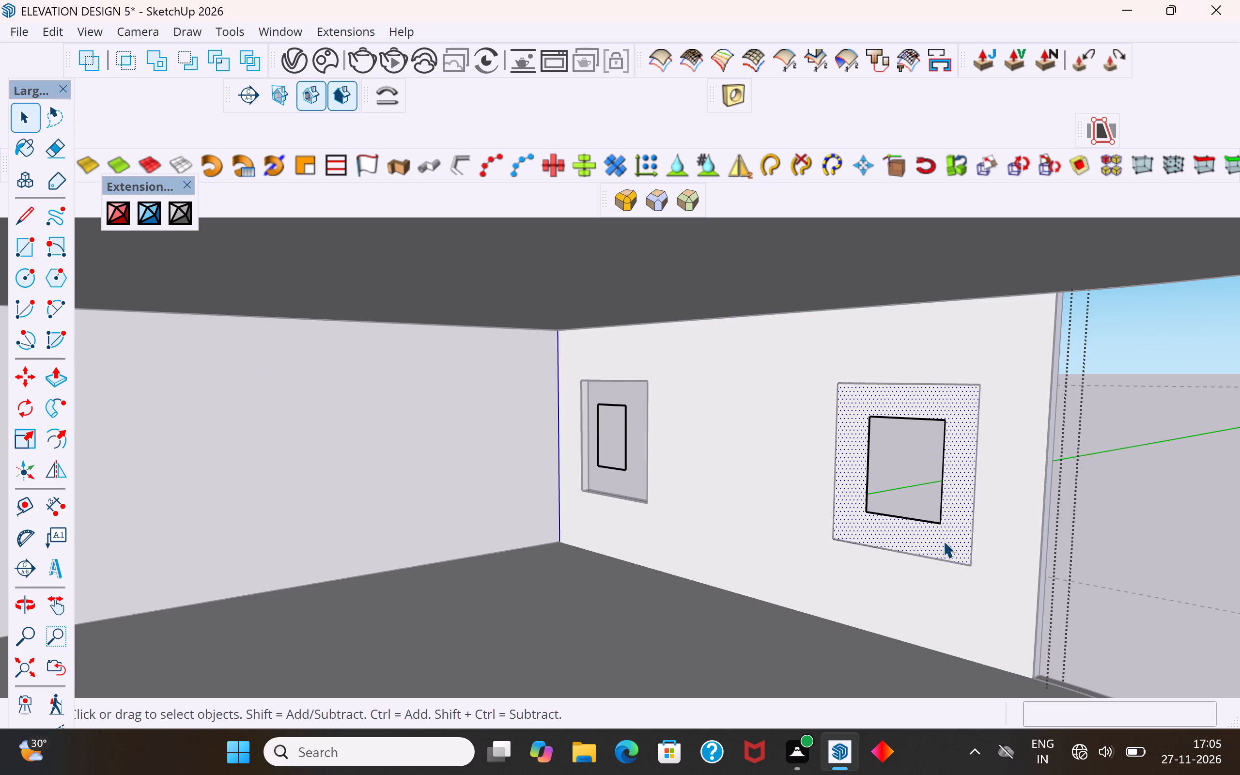
key(Delete)
Delete the four leftover inner outline edges in the lower window nearer the curved end.
click(938, 524)
key(Delete)
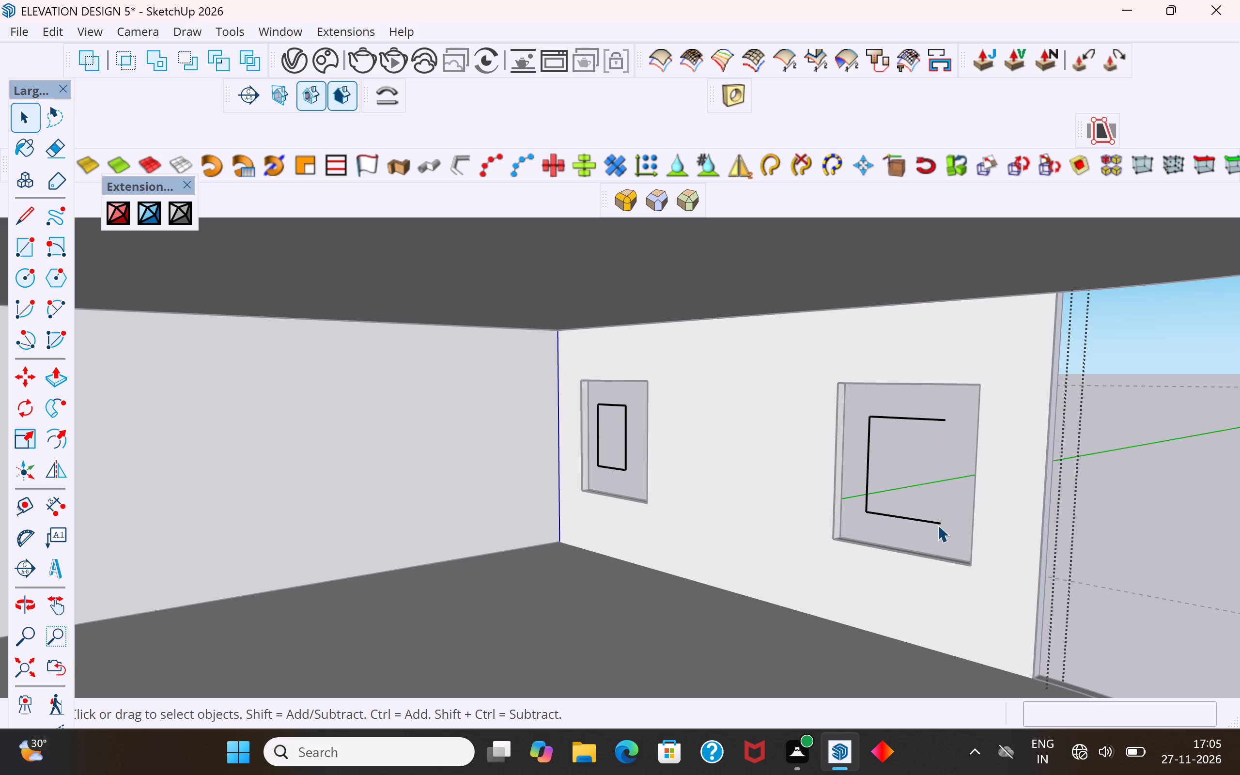
click(938, 524)
key(Delete)
click(868, 492)
key(Delete)
click(904, 419)
key(Delete)
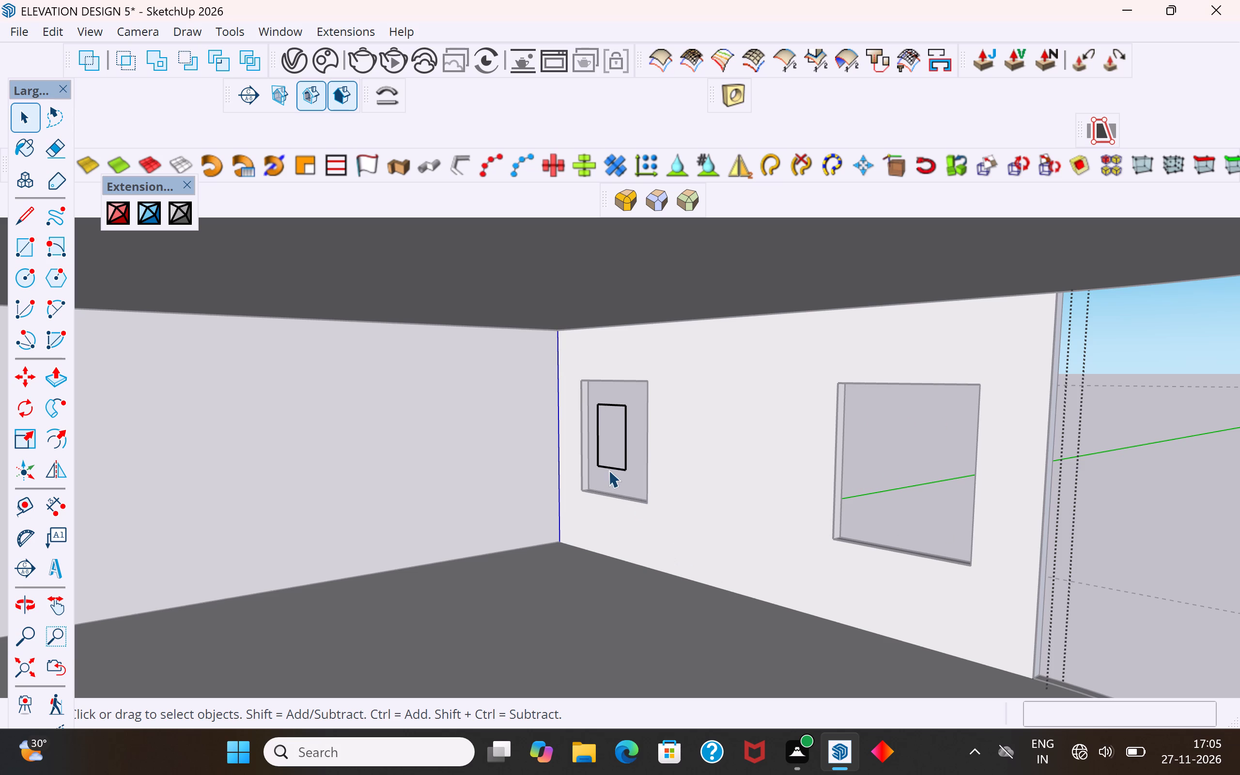
Delete the four leftover inner outline edges in the lower window farther from the curved end and finish editing the wall panel.
click(608, 469)
key(Delete)
click(596, 455)
key(Delete)
click(623, 457)
key(Delete)
click(616, 404)
key(Delete)
scroll(617, 557, down, 9)
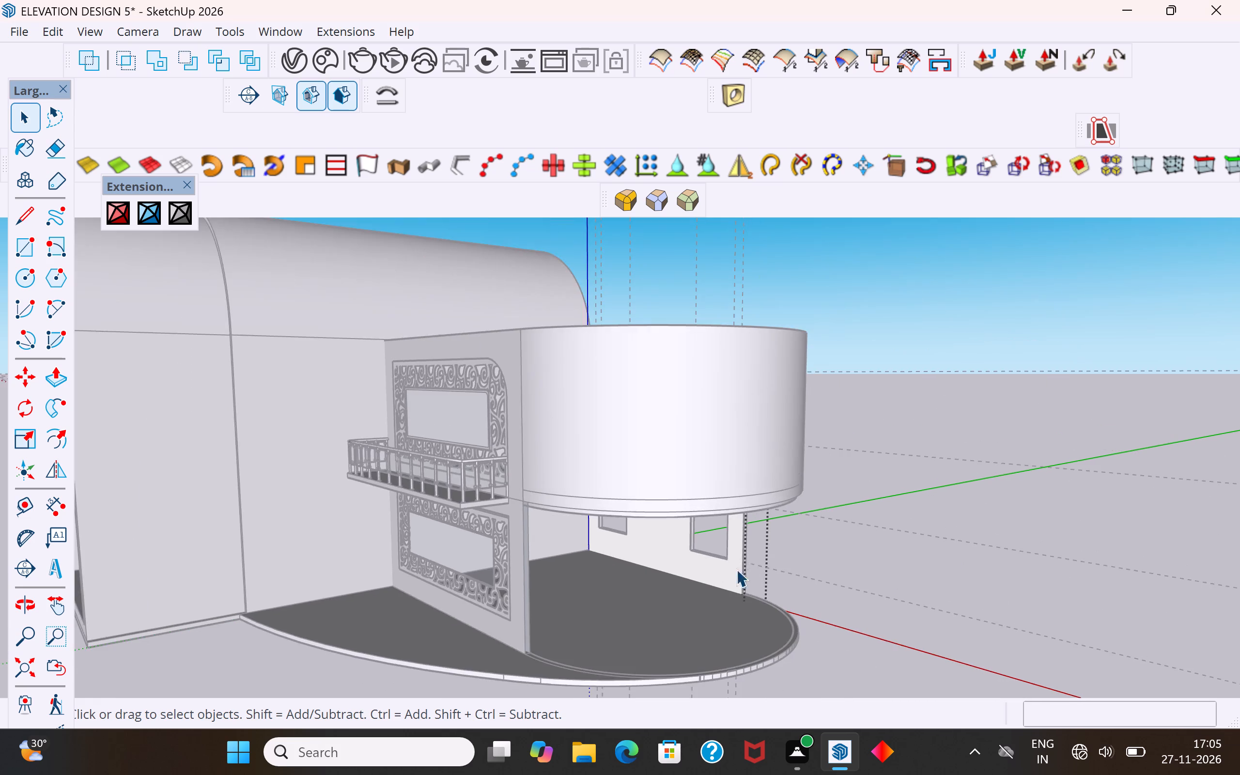
middle_drag(744, 565, 432, 544)
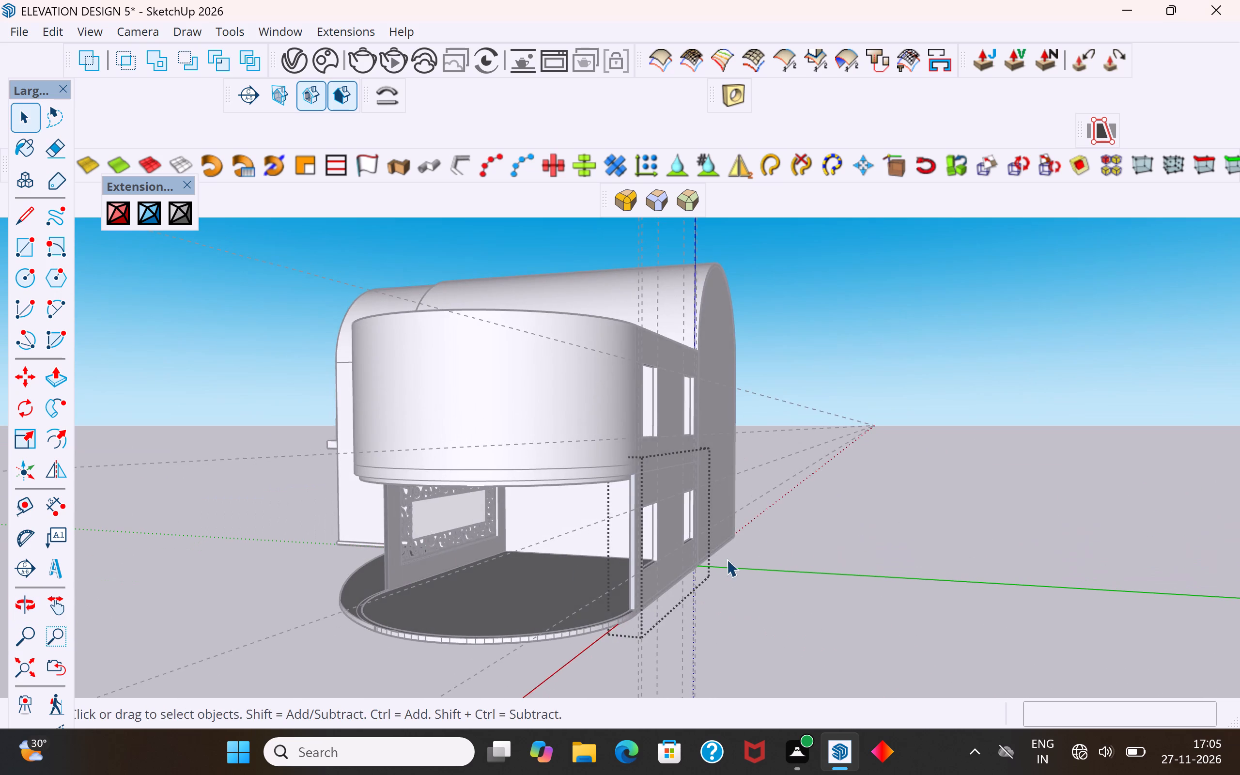
middle_drag(715, 558, 472, 565)
click(686, 642)
middle_drag(834, 648, 729, 645)
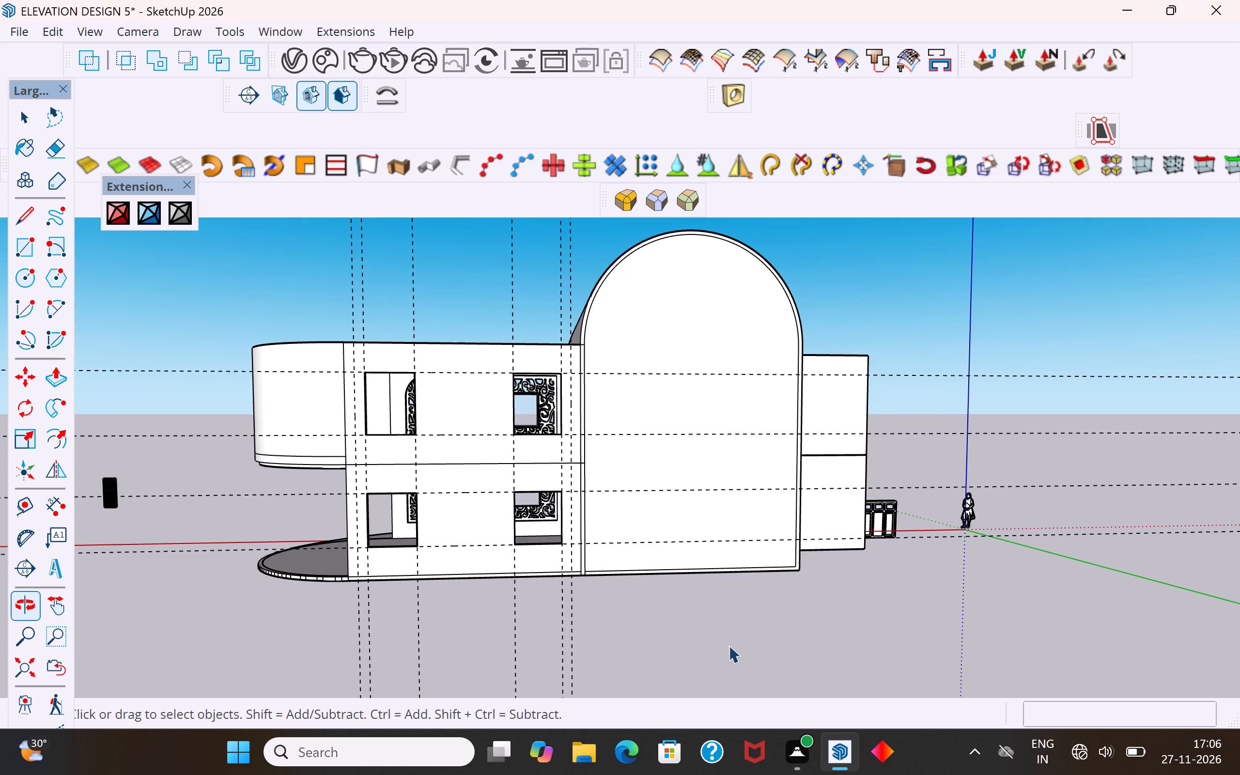